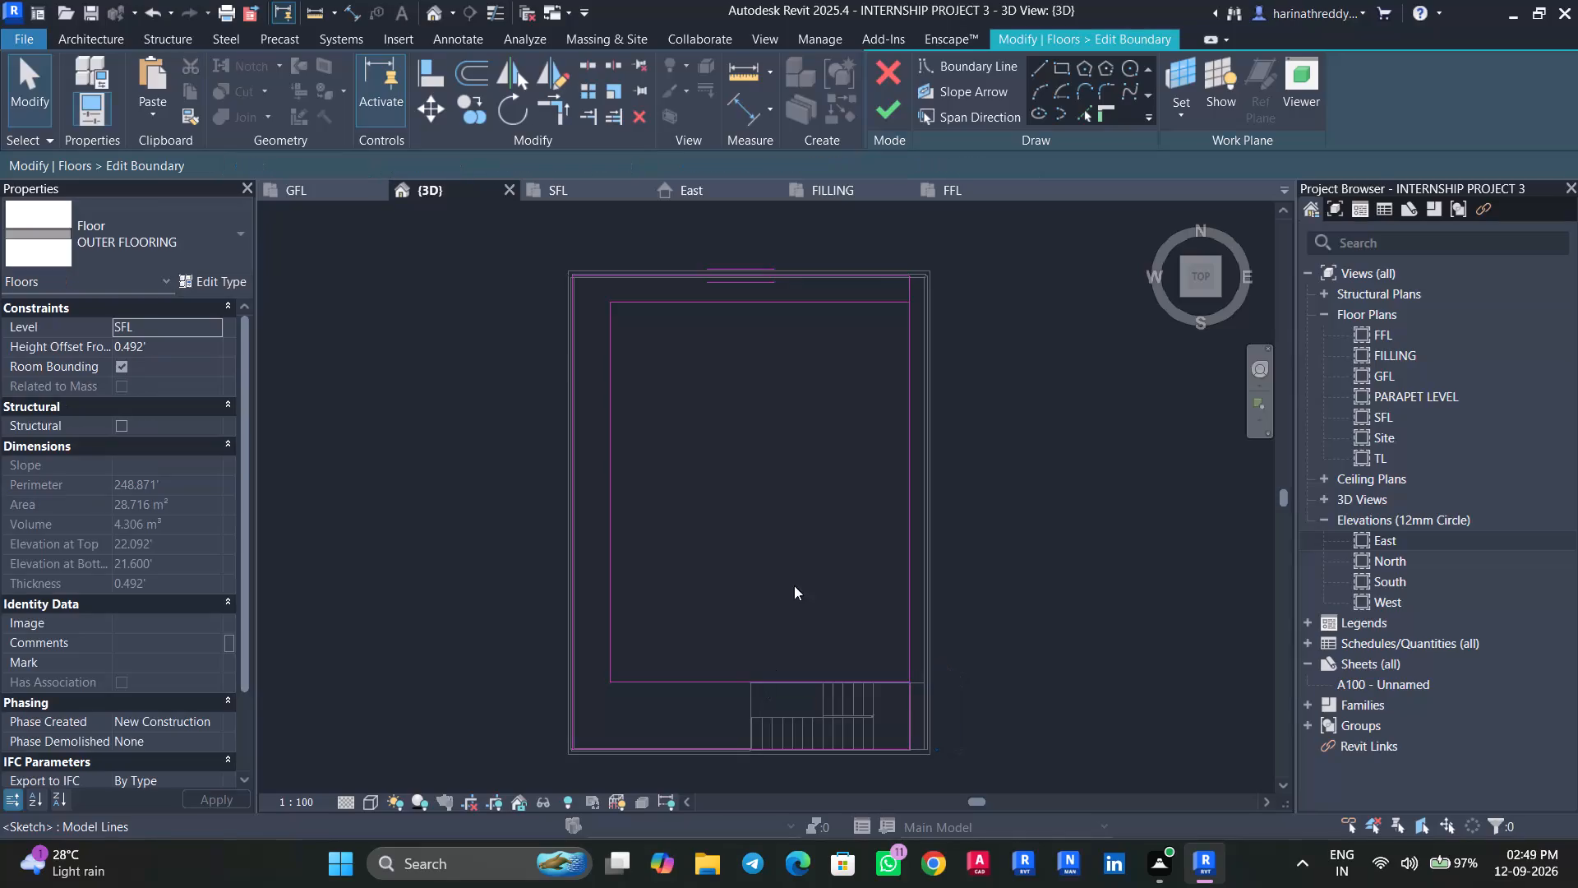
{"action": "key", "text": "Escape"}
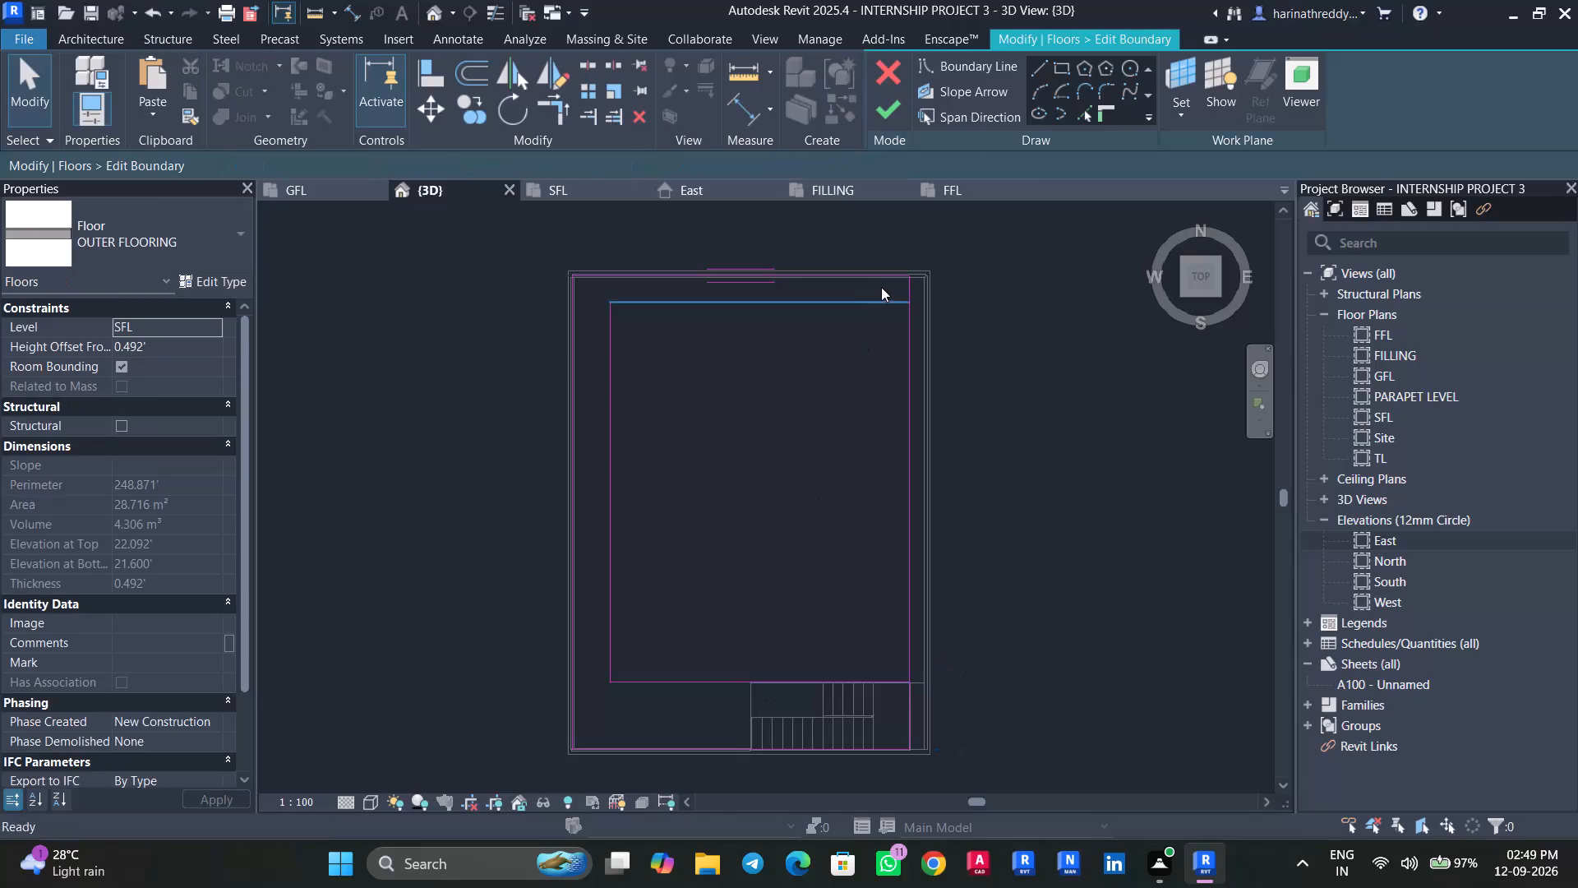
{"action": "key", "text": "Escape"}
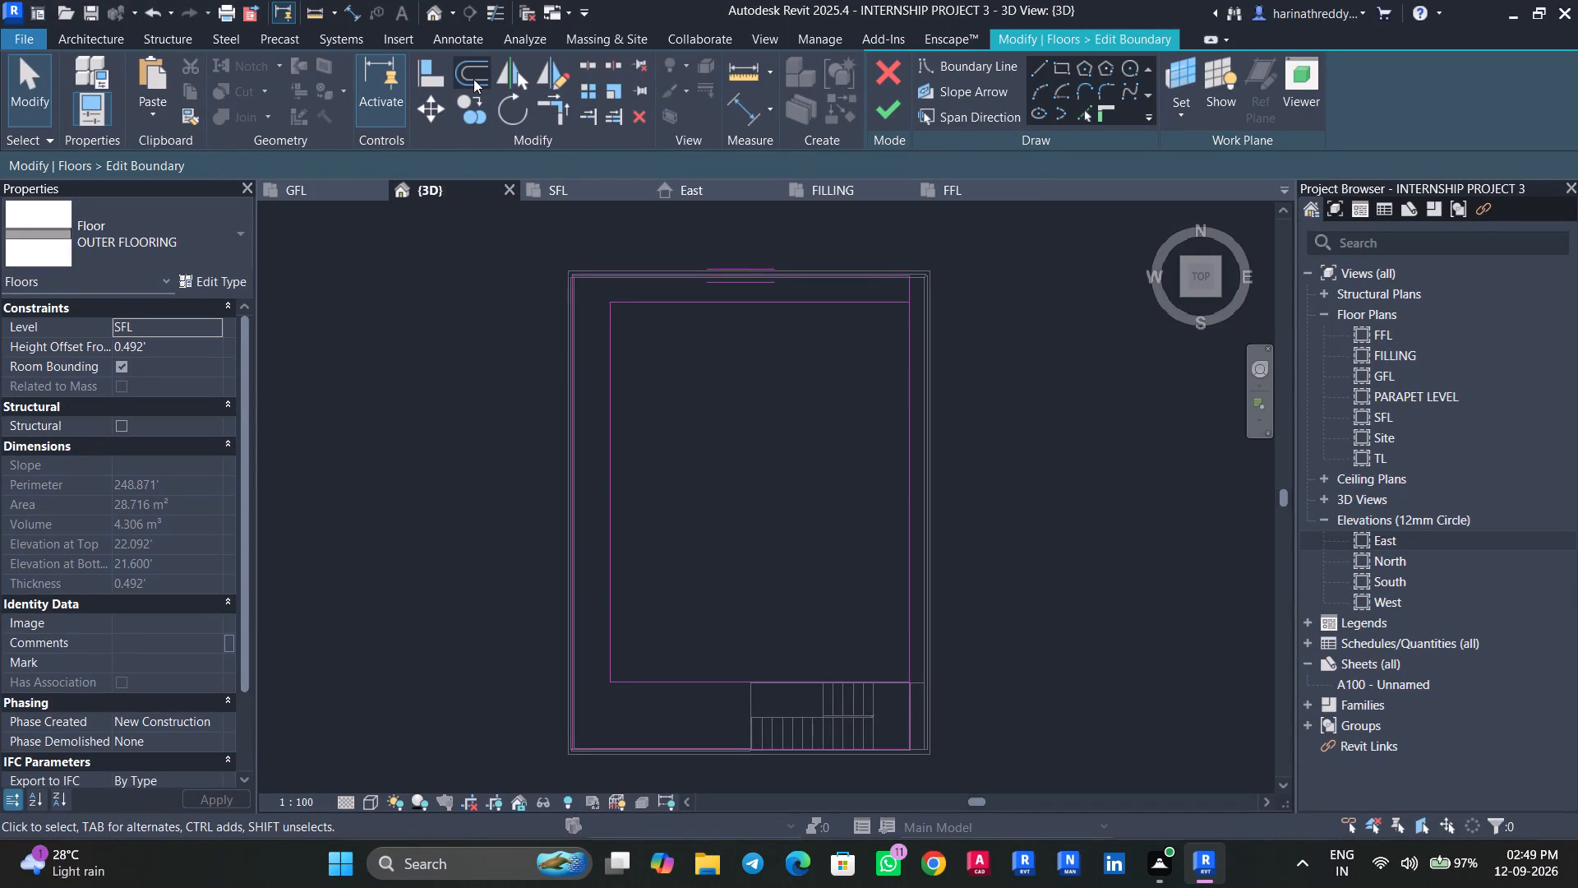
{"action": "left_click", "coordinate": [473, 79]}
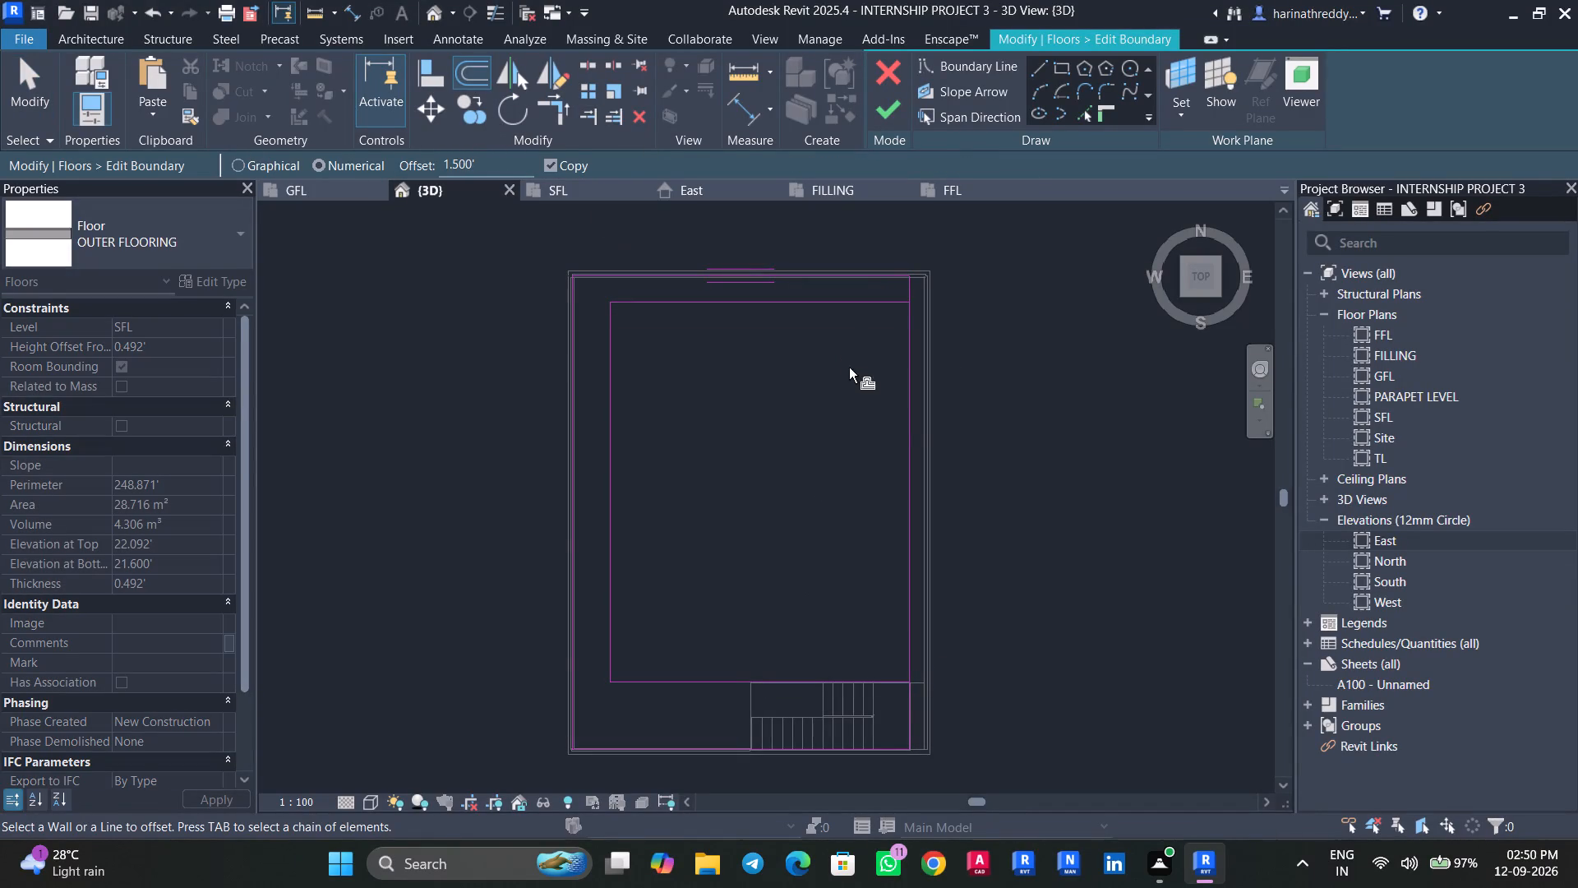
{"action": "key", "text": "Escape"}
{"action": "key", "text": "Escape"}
Delete the inner east boundary line from the SFL outer flooring sketch.
{"action": "left_click", "coordinate": [902, 411]}
{"action": "key", "text": "Delete"}
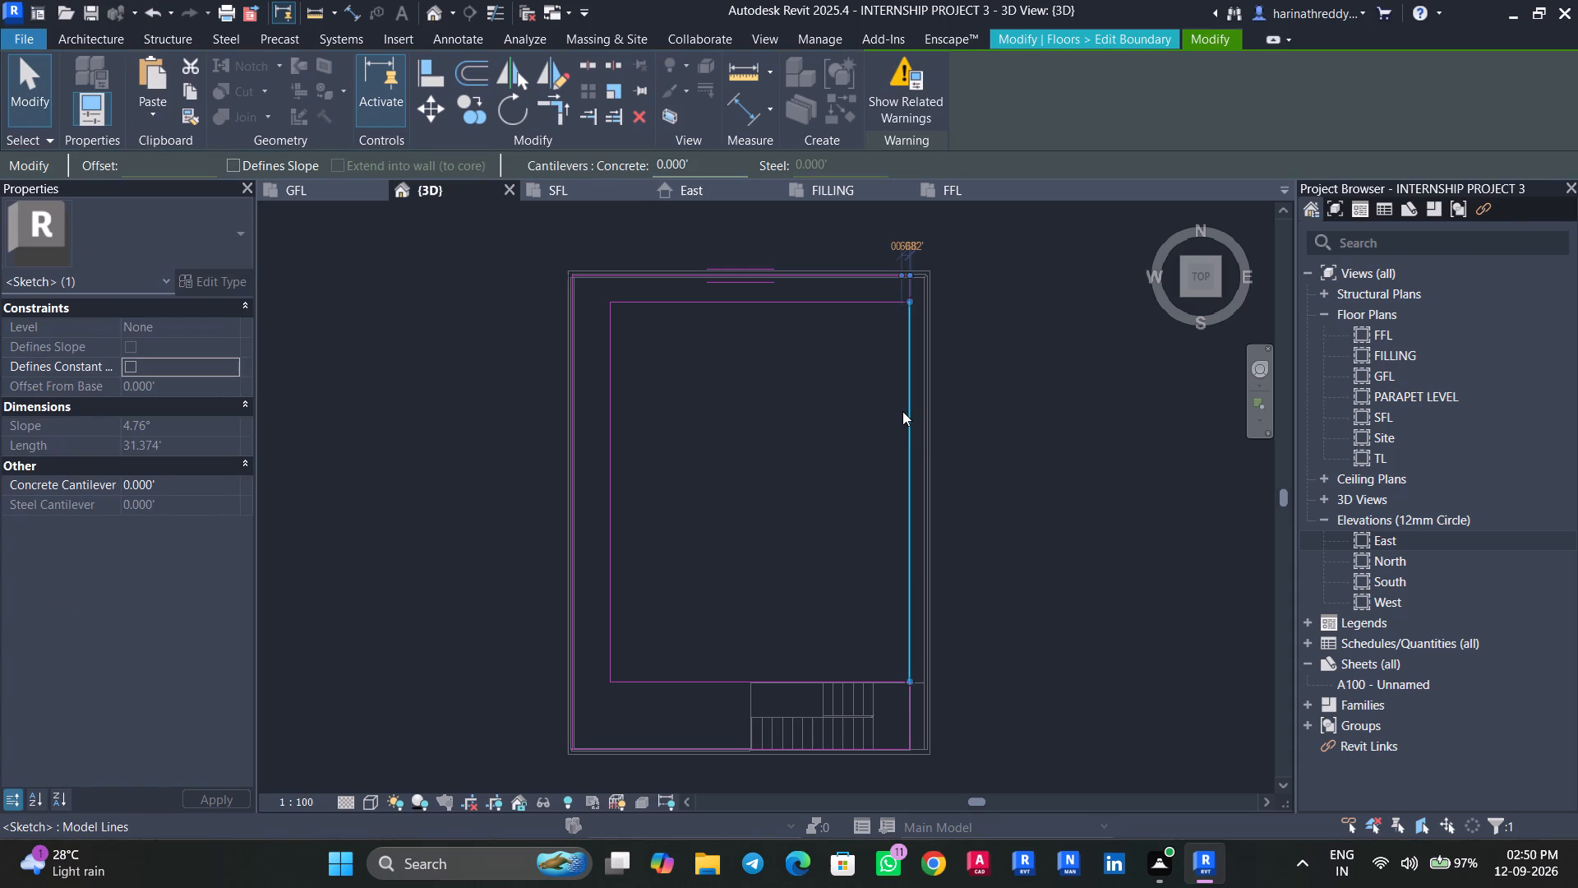
{"action": "key", "text": "Escape"}
{"action": "left_click", "coordinate": [907, 412]}
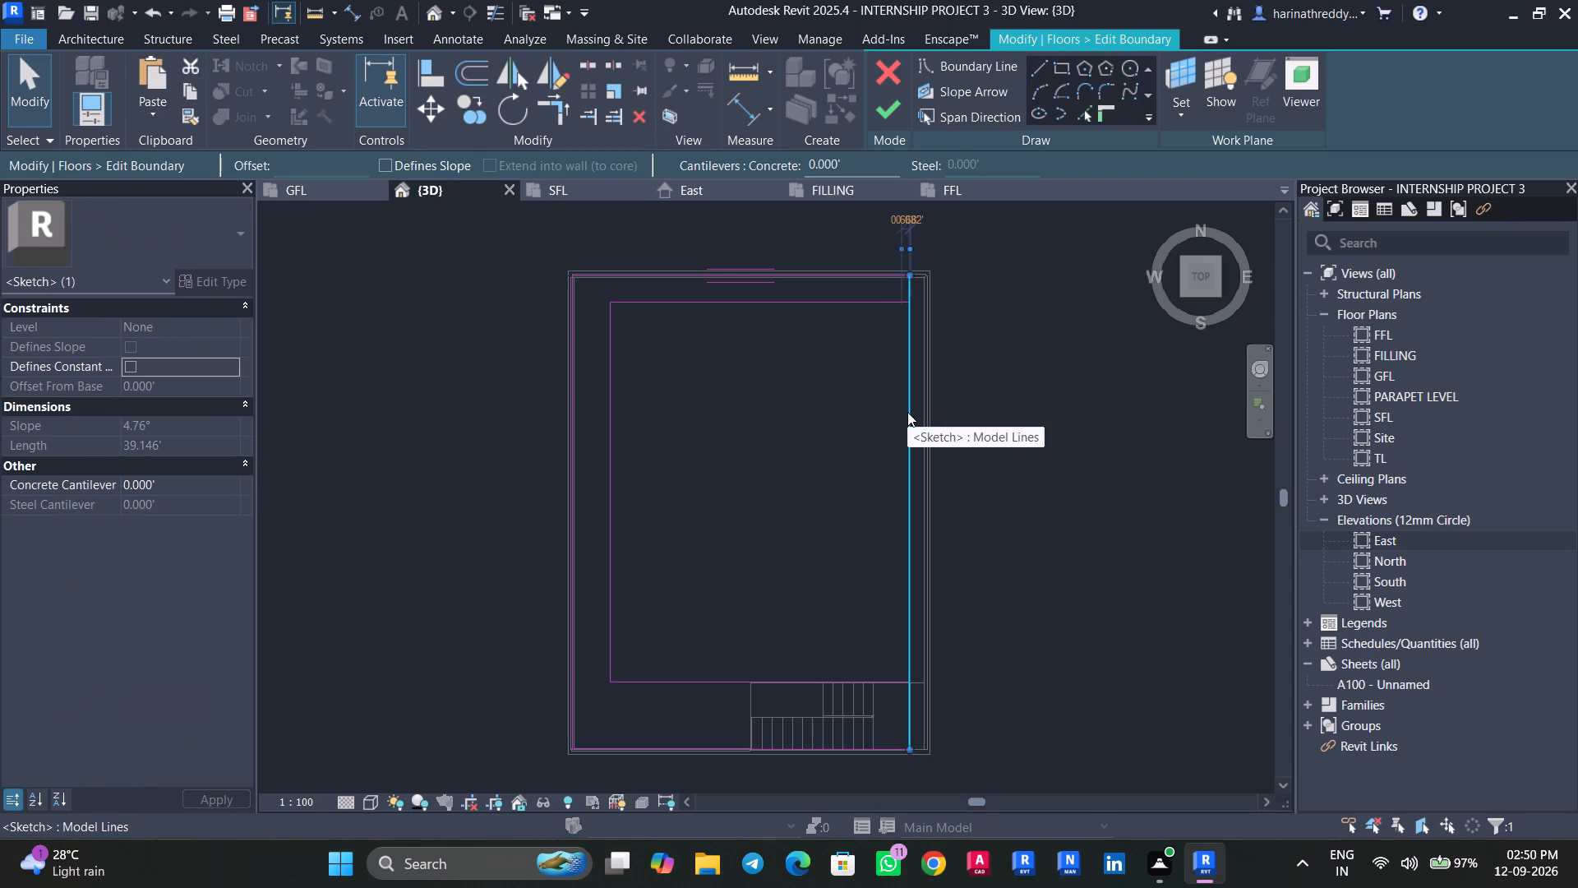
{"action": "key", "text": "Escape"}
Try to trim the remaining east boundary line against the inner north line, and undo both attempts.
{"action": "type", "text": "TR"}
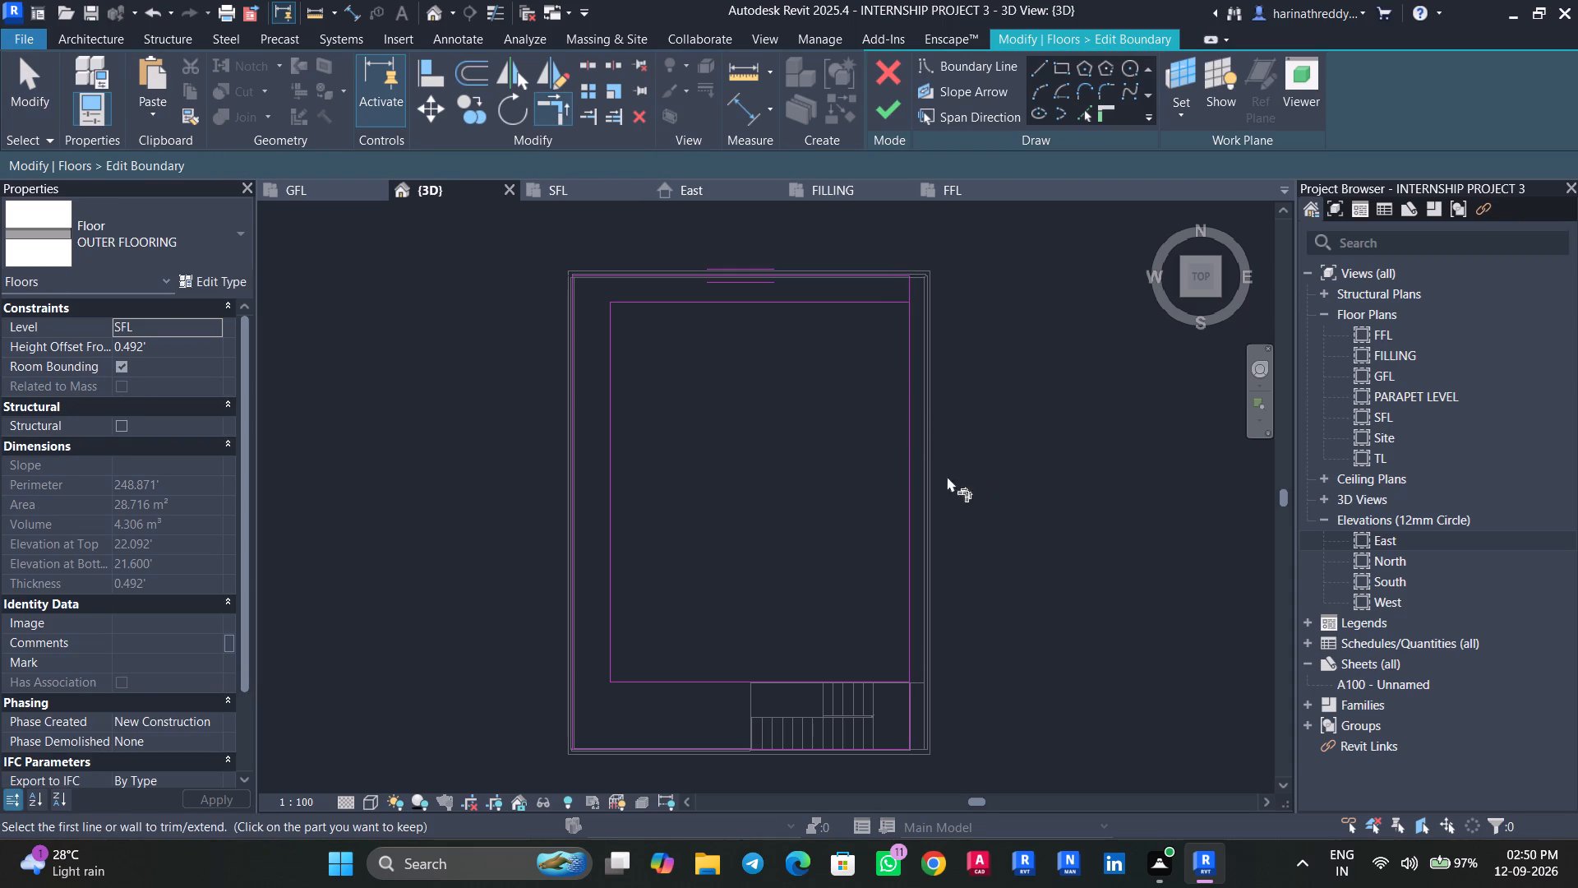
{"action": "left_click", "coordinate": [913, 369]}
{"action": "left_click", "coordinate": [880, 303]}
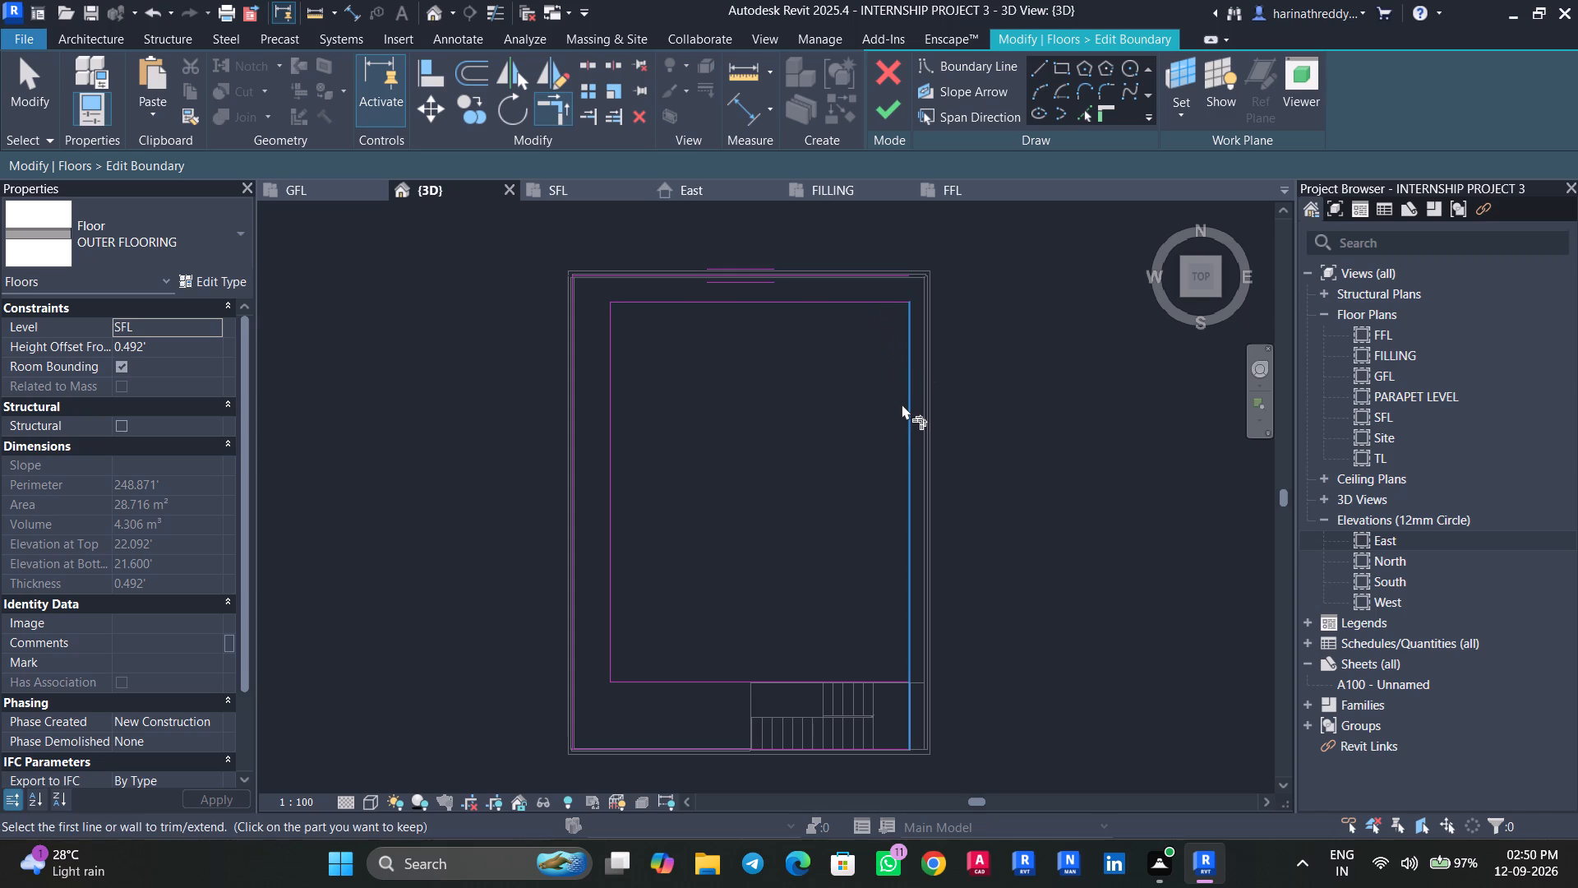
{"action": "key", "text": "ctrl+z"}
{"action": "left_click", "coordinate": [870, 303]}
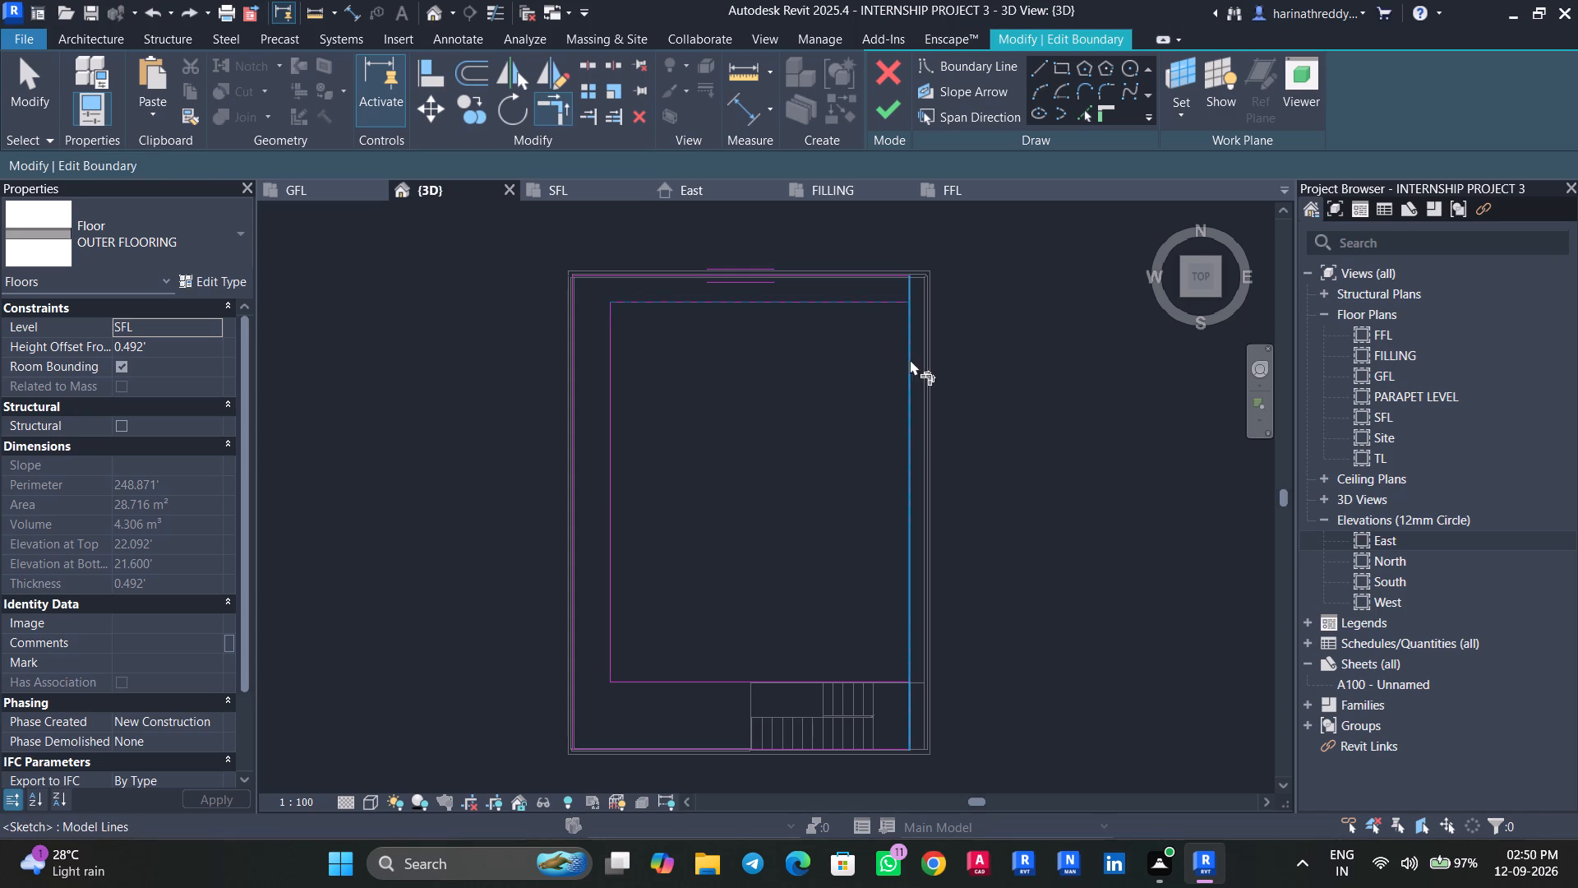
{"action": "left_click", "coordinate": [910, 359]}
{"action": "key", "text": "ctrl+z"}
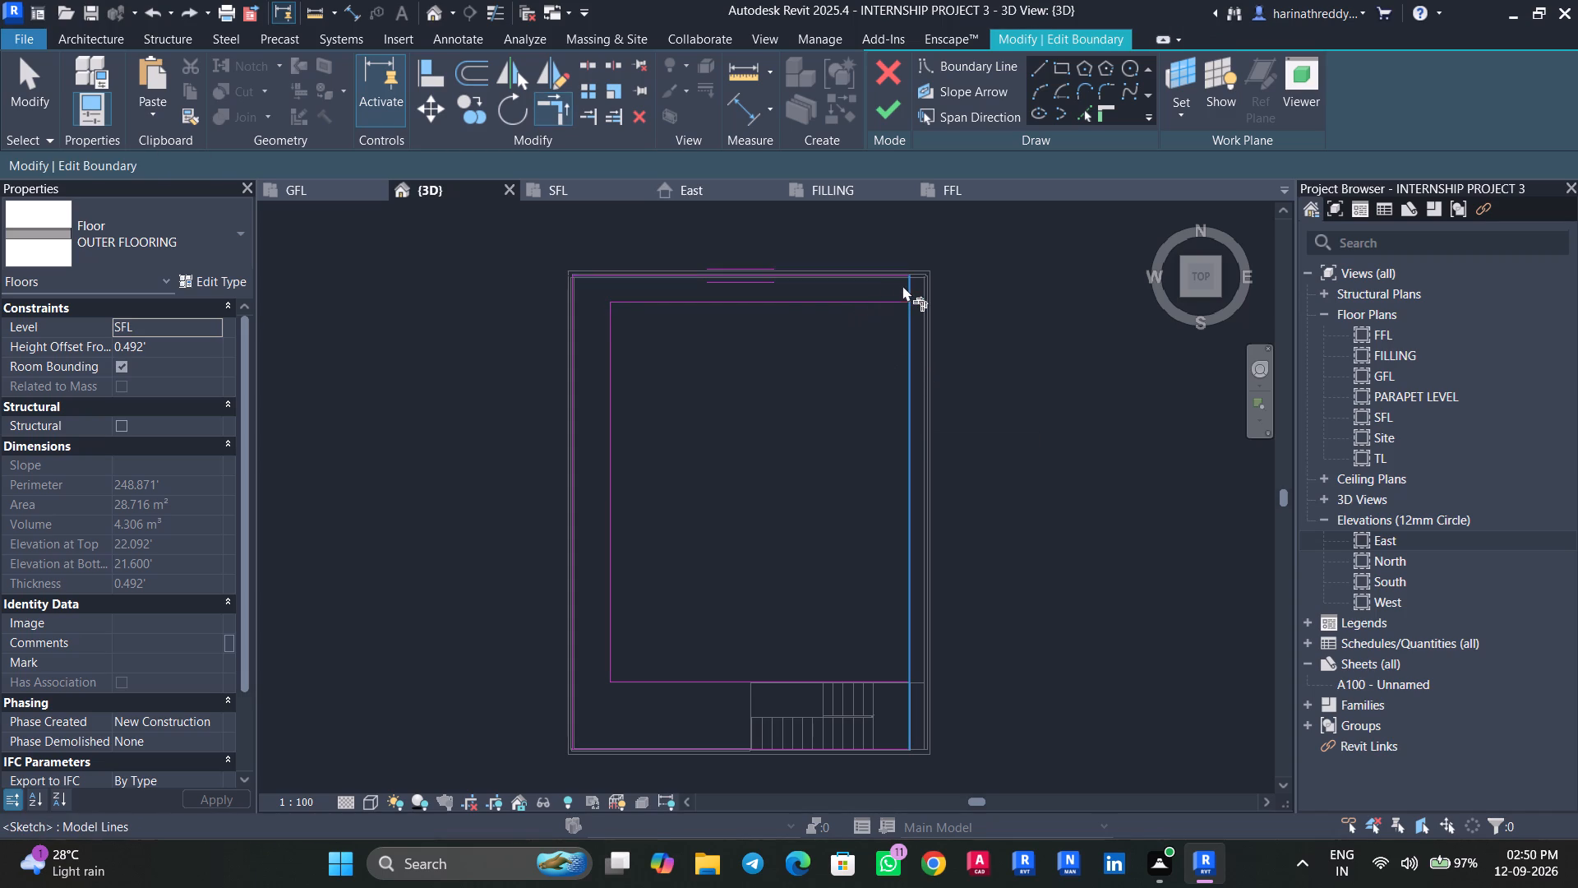
Trim the east boundary line at the inner north line, keeping only its short northern segment.
{"action": "left_click", "coordinate": [908, 285]}
{"action": "left_click", "coordinate": [874, 304]}
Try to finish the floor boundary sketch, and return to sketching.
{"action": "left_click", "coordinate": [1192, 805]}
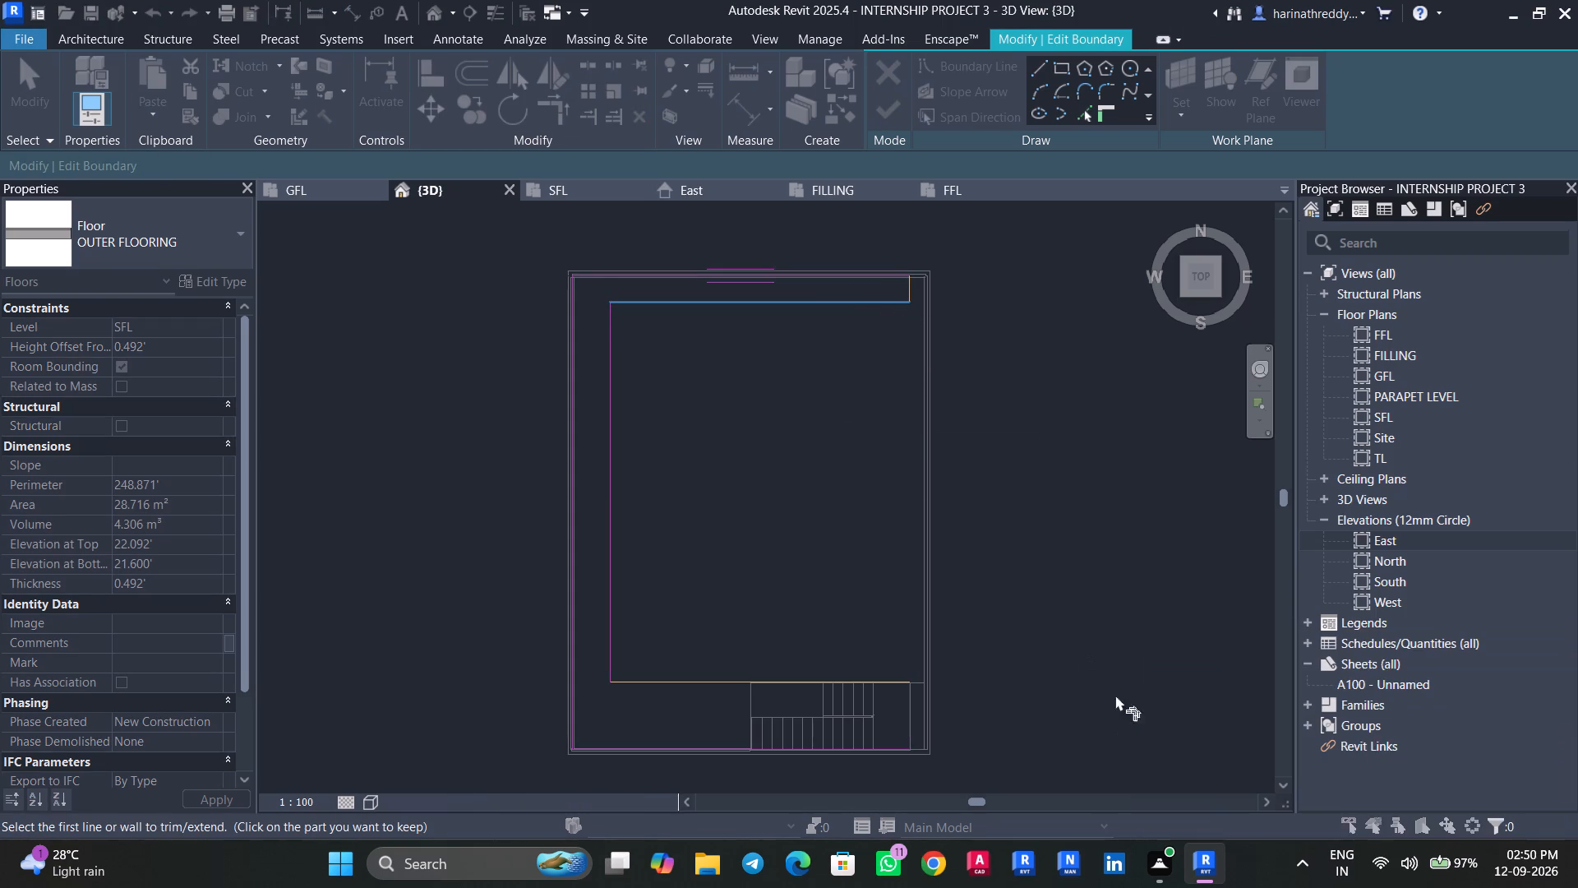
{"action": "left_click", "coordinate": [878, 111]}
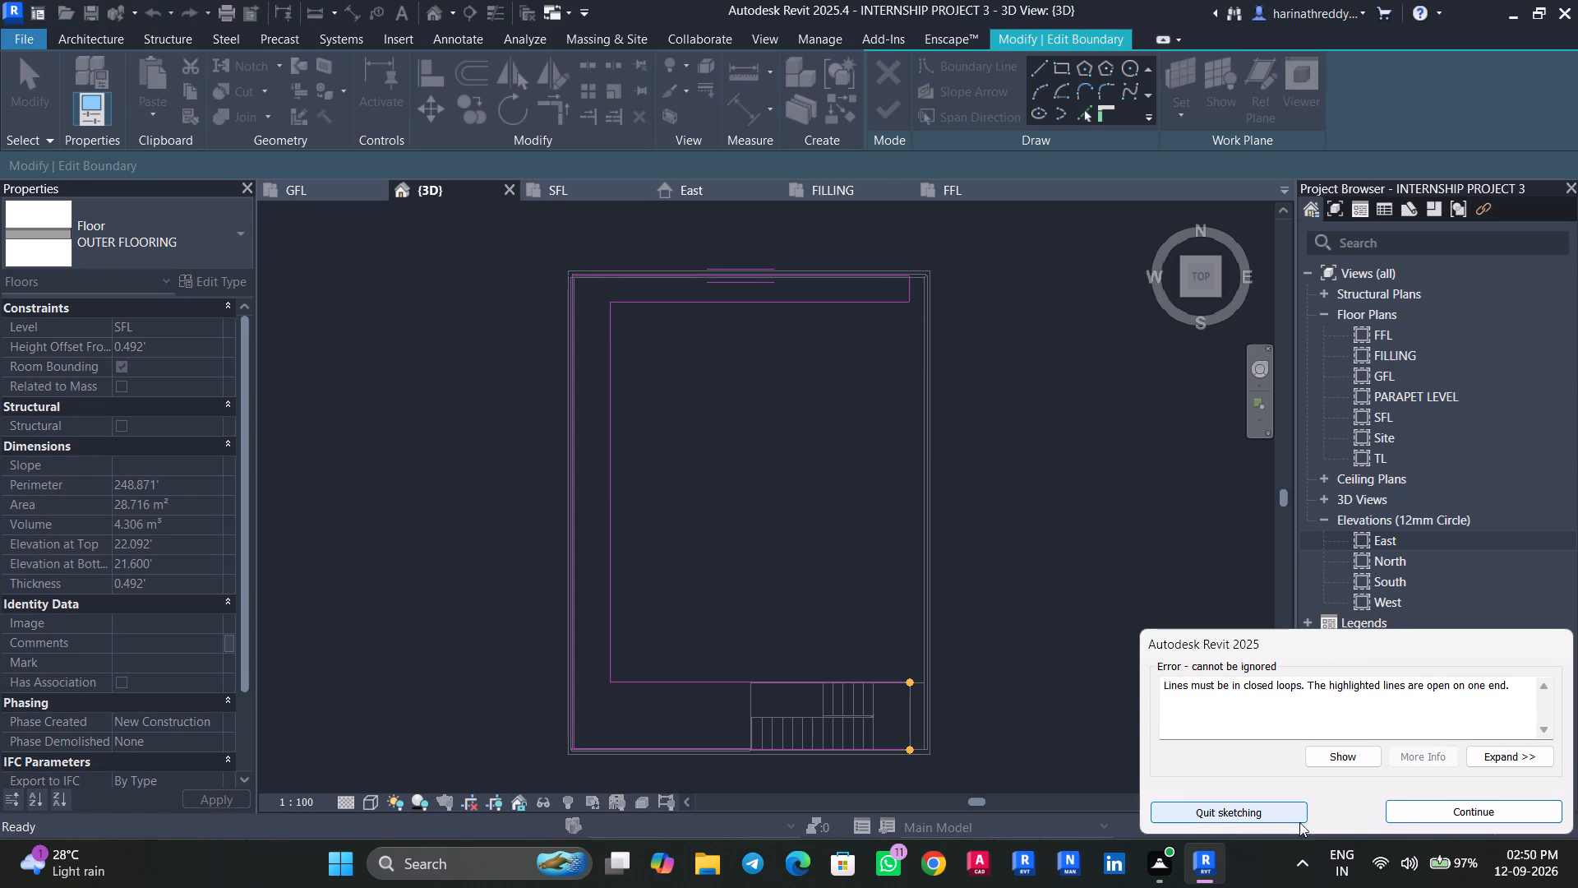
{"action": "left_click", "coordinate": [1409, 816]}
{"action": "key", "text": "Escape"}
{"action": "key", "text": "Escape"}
Extend the east ends of the inner and outer south boundary lines past the stair landing to the slab's outer edge.
{"action": "scroll", "coordinate": [1006, 409], "scroll_direction": "up", "scroll_amount": 2}
{"action": "scroll", "coordinate": [1006, 409], "scroll_direction": "down", "scroll_amount": 1}
{"action": "scroll", "coordinate": [1006, 409], "scroll_direction": "up", "scroll_amount": 1}
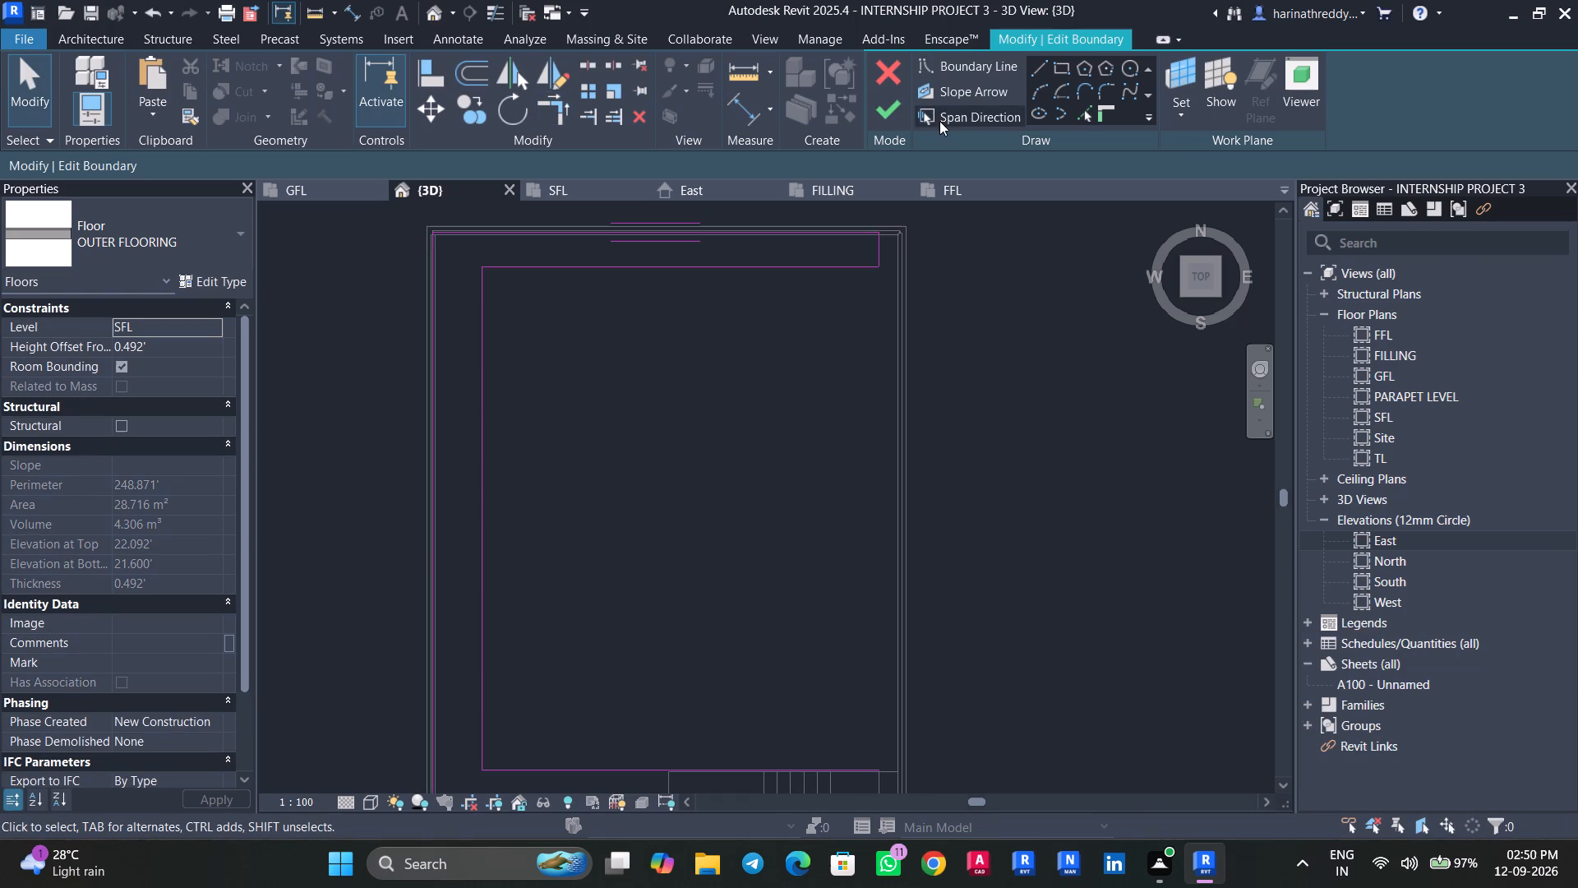
{"action": "left_click", "coordinate": [1049, 71]}
{"action": "middle_click_drag", "start_coordinate": [1040, 474], "coordinate": [1049, 241]}
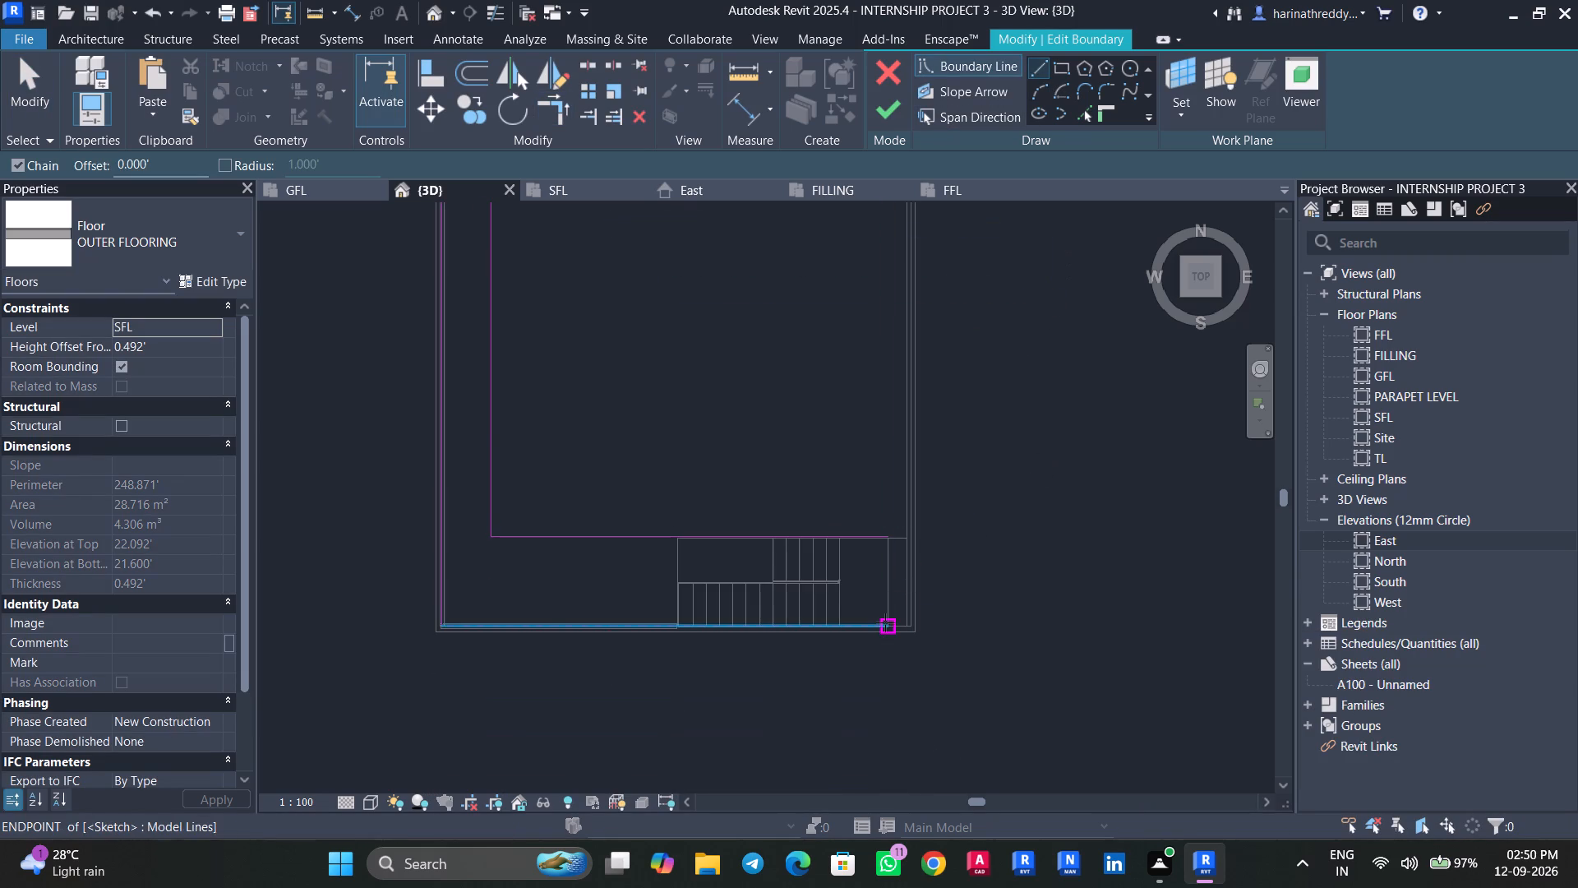
{"action": "key", "text": "Escape"}
{"action": "left_click", "coordinate": [885, 534]}
{"action": "scroll", "coordinate": [884, 538], "scroll_direction": "up", "scroll_amount": 6}
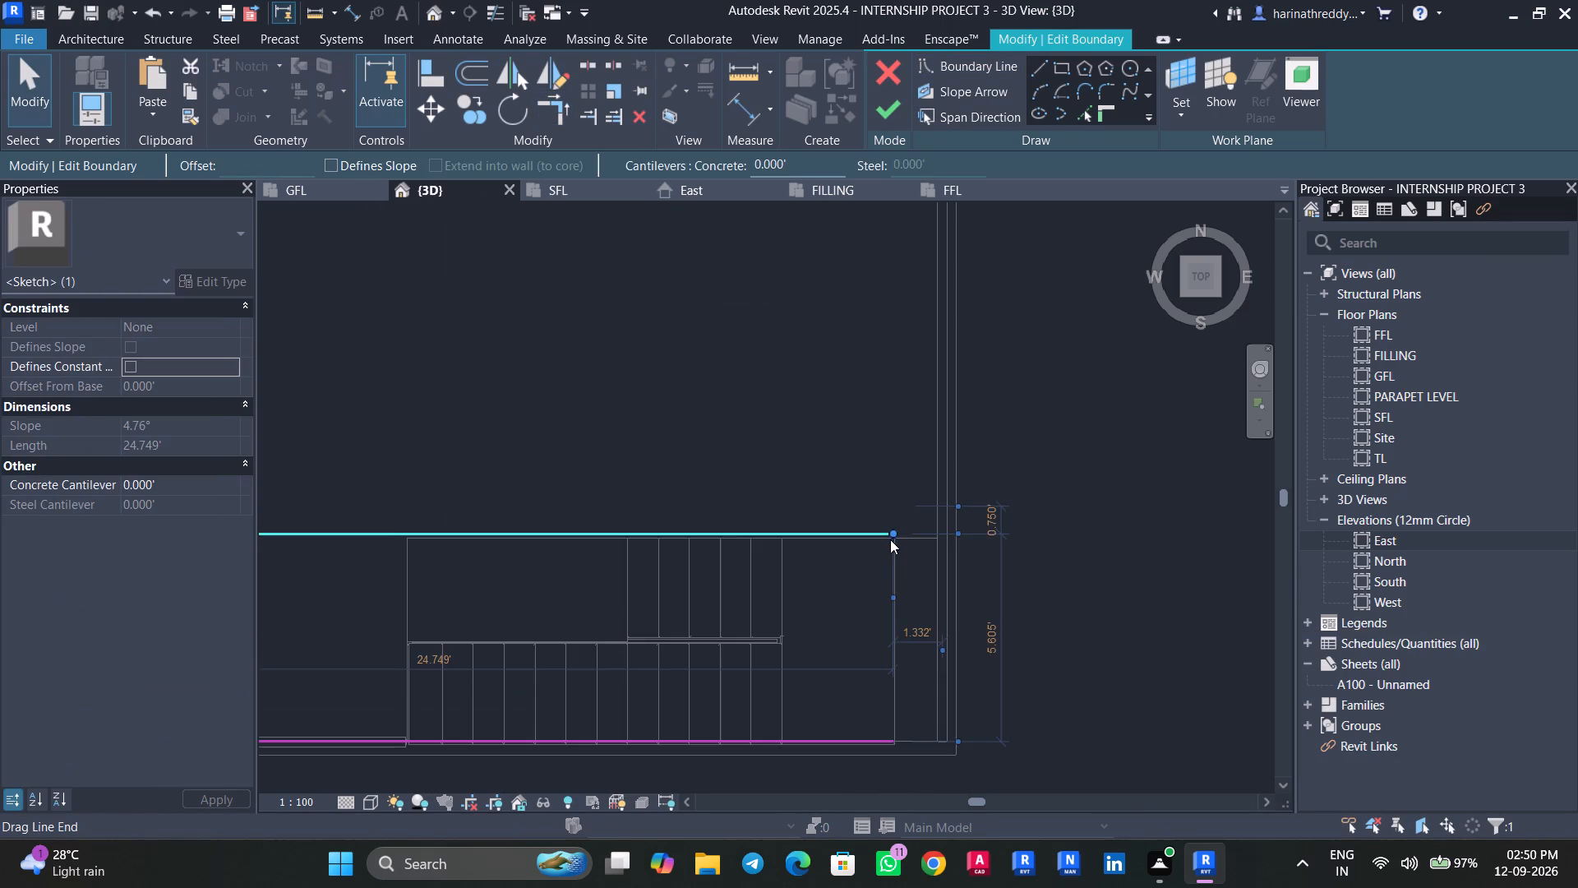
{"action": "left_click_drag", "start_coordinate": [891, 534], "coordinate": [936, 539]}
{"action": "key", "text": "Escape"}
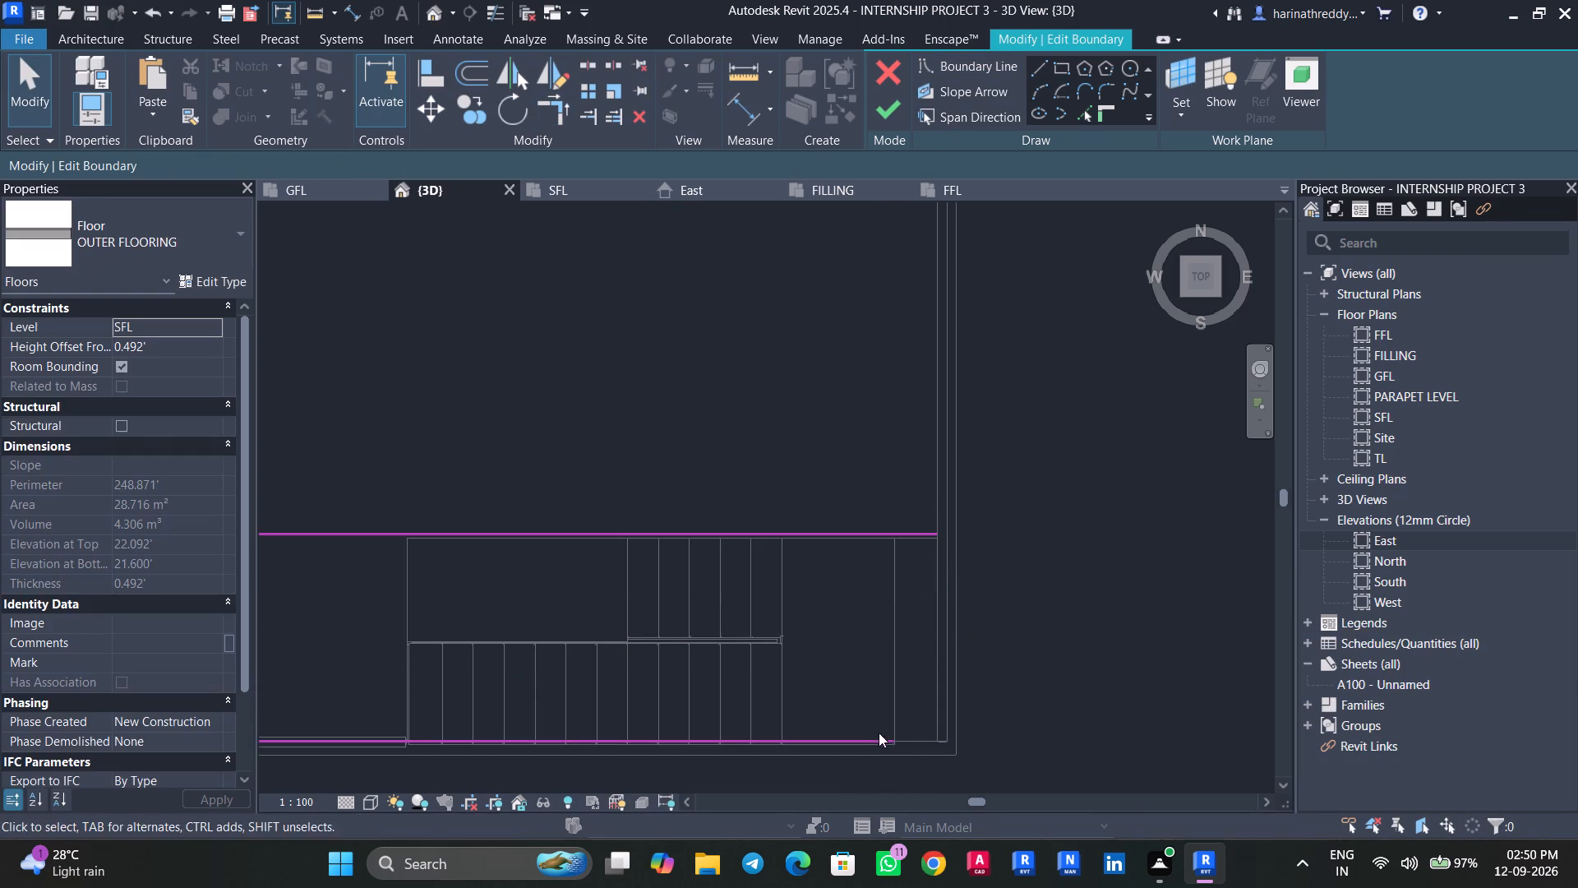
{"action": "left_click", "coordinate": [882, 742]}
{"action": "left_click_drag", "start_coordinate": [897, 737], "coordinate": [937, 733]}
{"action": "key", "text": "Escape"}
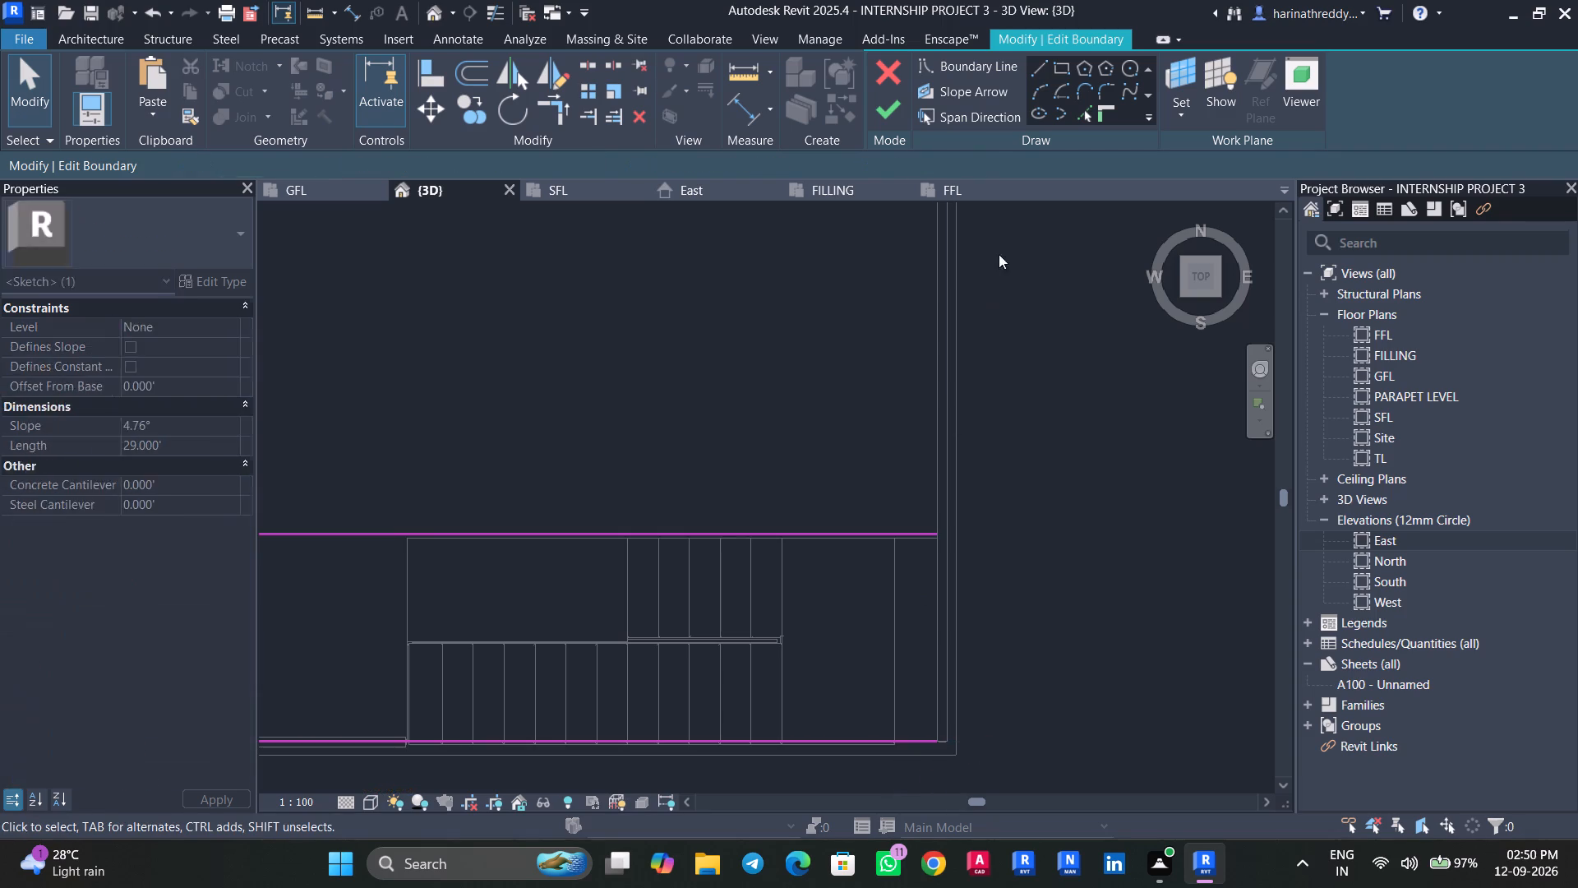
Draw a straight boundary line joining the east ends of the inner and outer south lines to close the loop.
{"action": "left_click", "coordinate": [1032, 71]}
{"action": "left_click", "coordinate": [939, 539]}
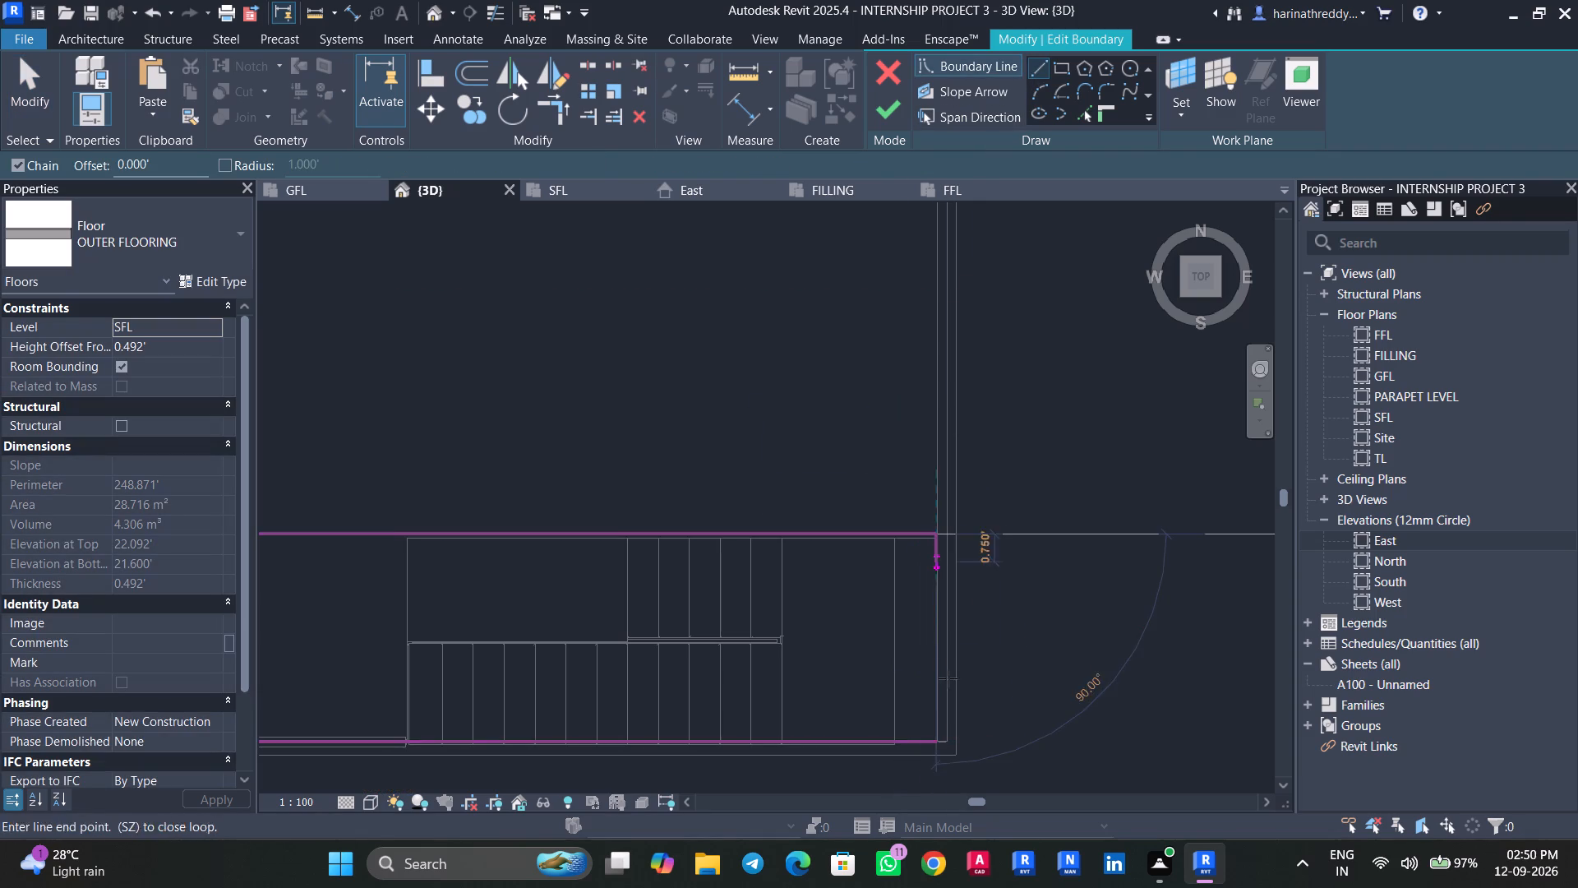
{"action": "left_click", "coordinate": [942, 744]}
{"action": "key", "text": "Escape"}
{"action": "key", "text": "Escape"}
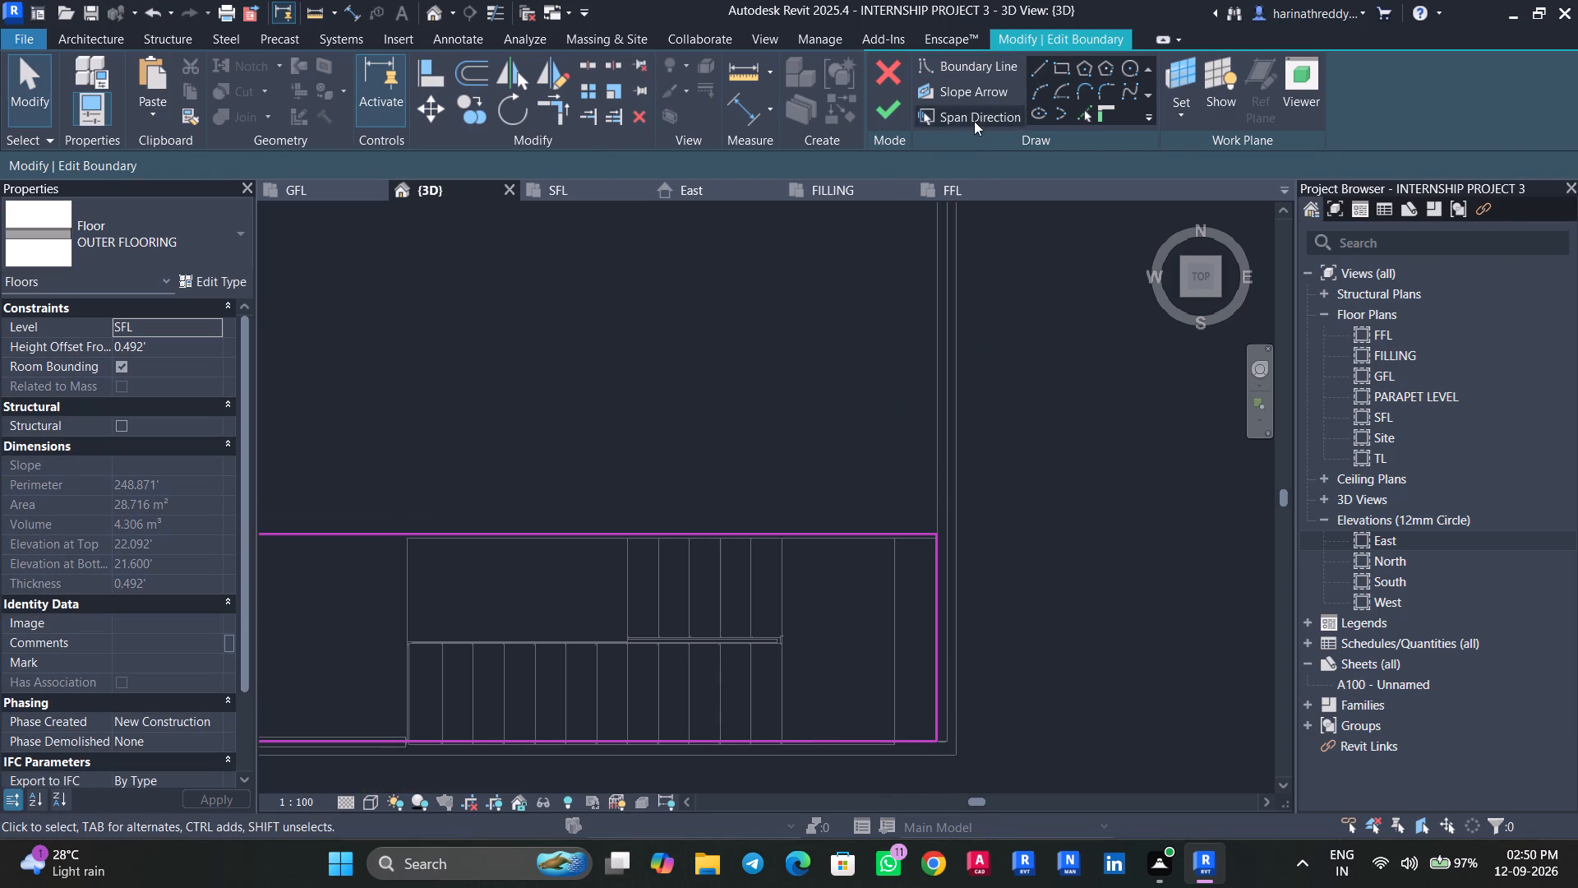
Finish the SFL floor boundary sketch and attach the walls to the floor's bottom.
{"action": "left_click", "coordinate": [889, 104]}
{"action": "left_click", "coordinate": [861, 445]}
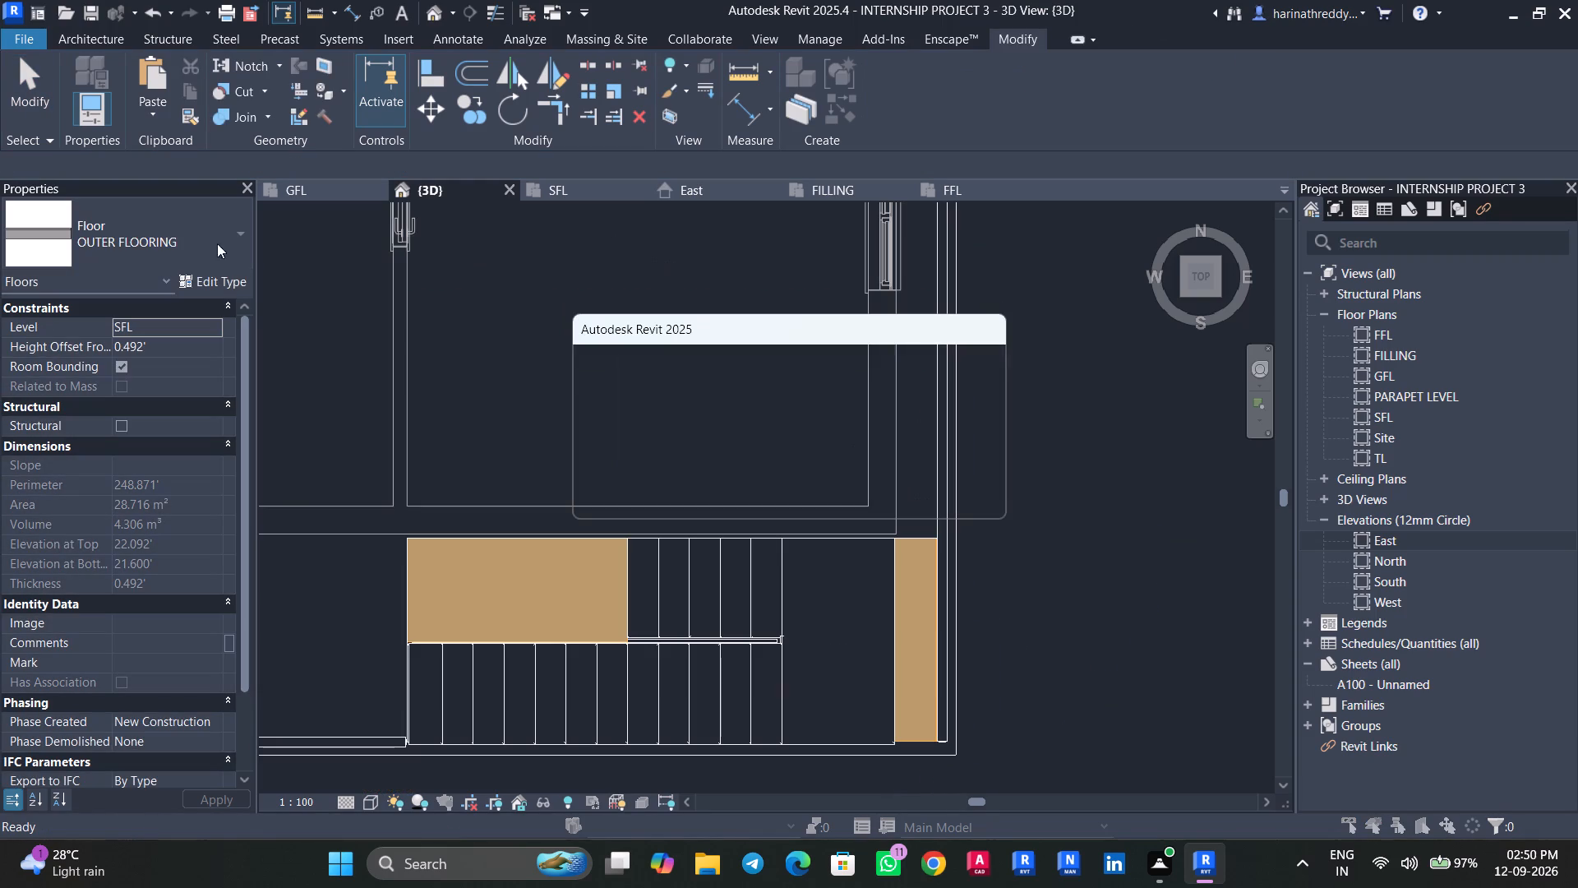
{"action": "left_click", "coordinate": [649, 492]}
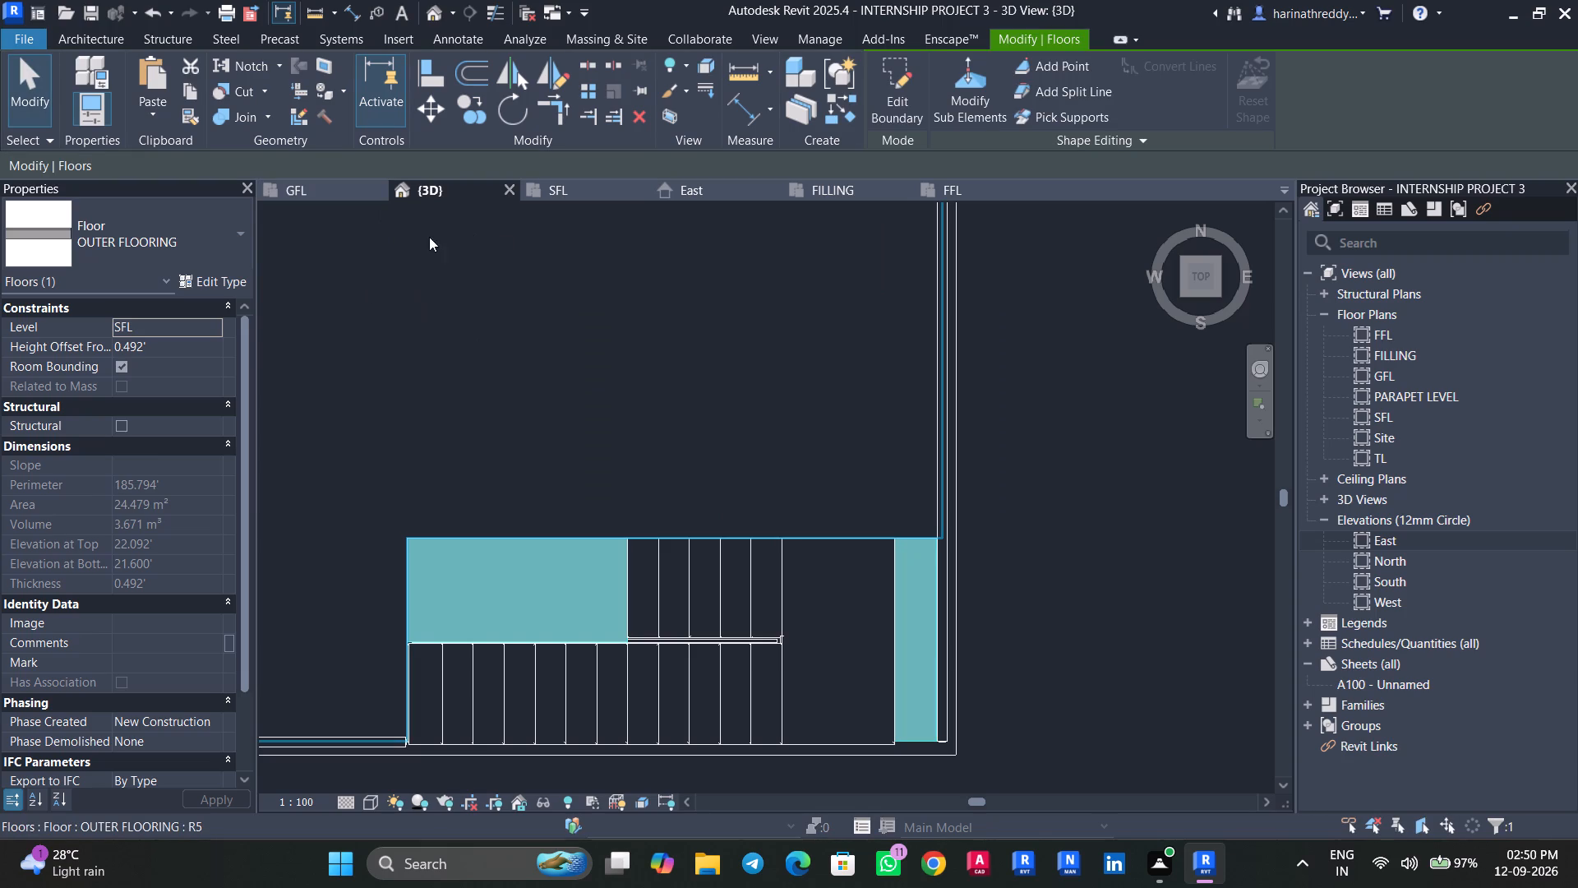
Reopen the SFL outer flooring's boundary and move the short east line beside the stairs west to the stair landing's edge.
{"action": "scroll", "coordinate": [710, 429], "scroll_direction": "down", "scroll_amount": 6}
{"action": "scroll", "coordinate": [881, 629], "scroll_direction": "down", "scroll_amount": 6}
{"action": "middle_click_drag", "start_coordinate": [909, 665], "coordinate": [948, 337], "text": "shift"}
{"action": "scroll", "coordinate": [909, 665], "scroll_direction": "up", "scroll_amount": 1, "text": "shift"}
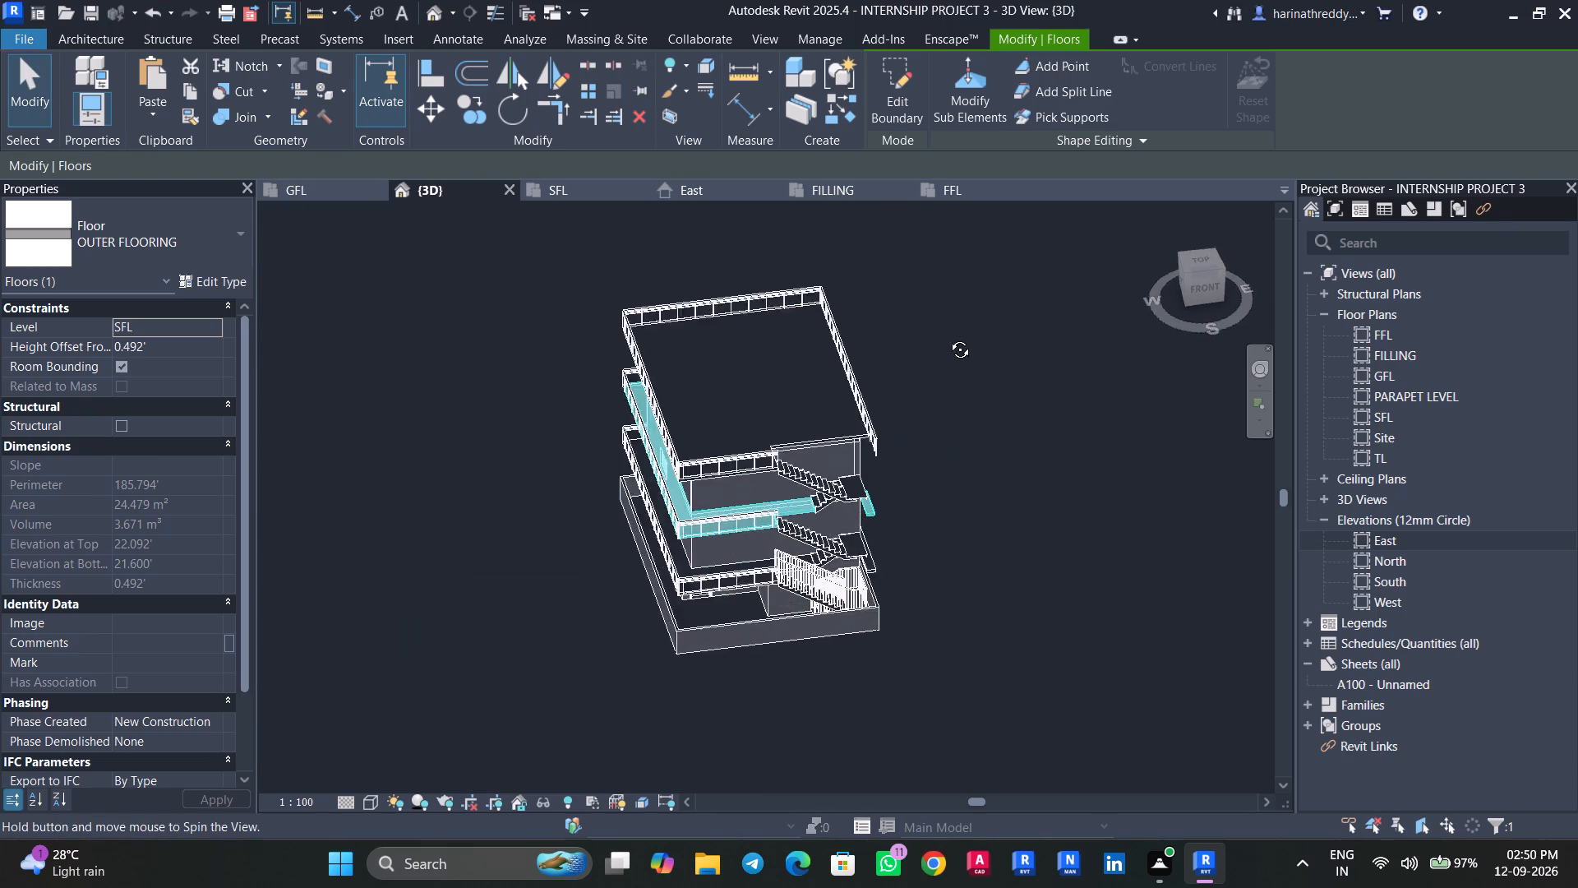
{"action": "middle_click_drag", "start_coordinate": [948, 337], "coordinate": [938, 298], "text": "shift"}
{"action": "key", "text": "Escape"}
{"action": "middle_click_drag", "start_coordinate": [1003, 516], "coordinate": [807, 615], "text": "shift"}
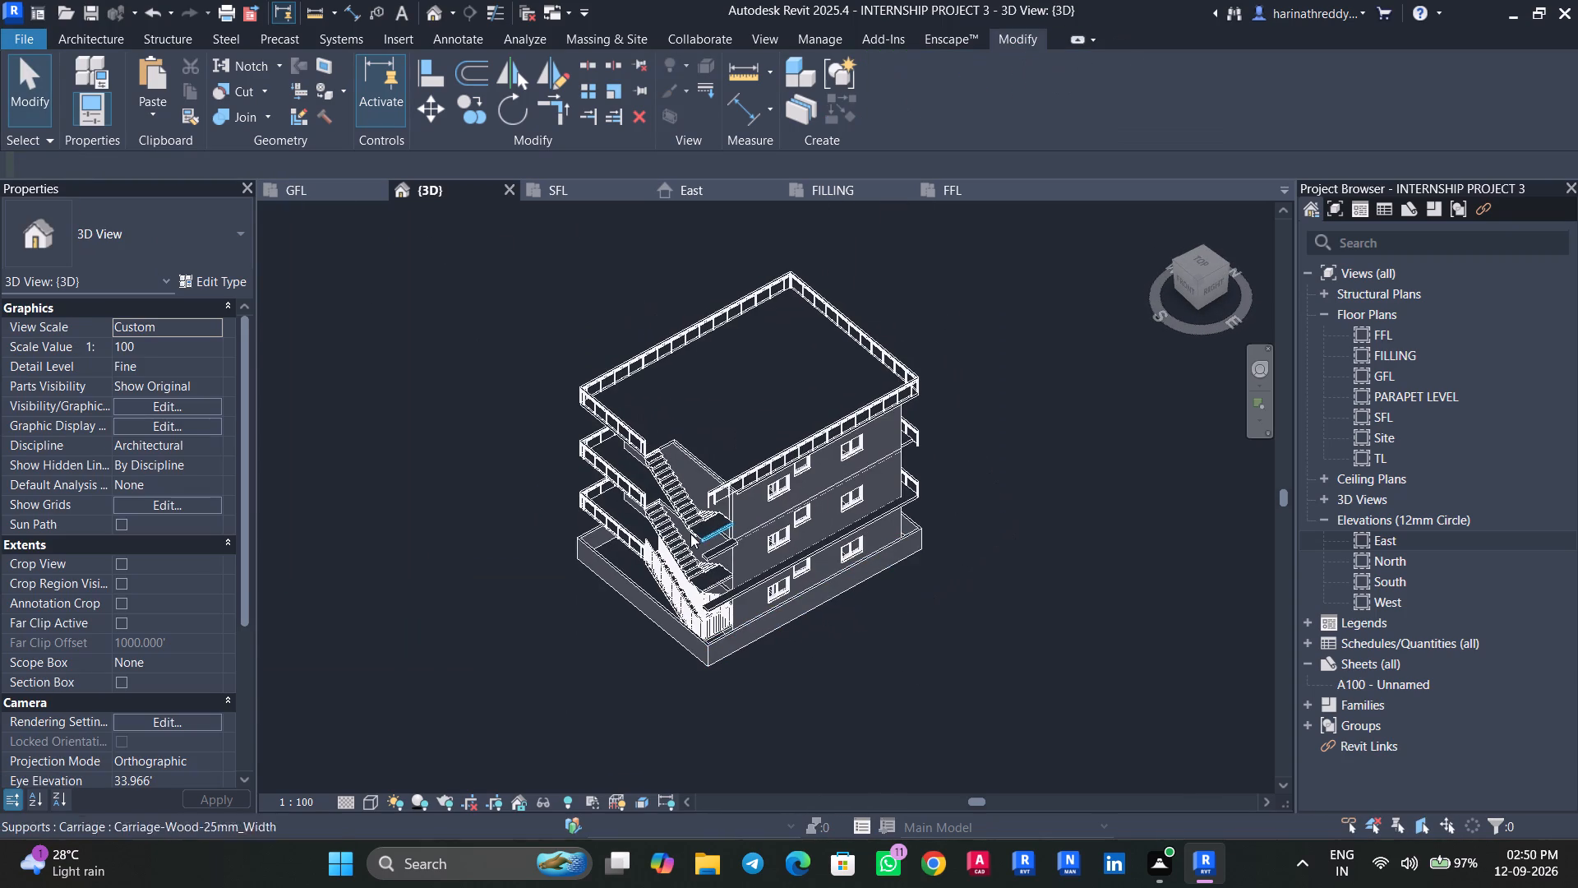
{"action": "left_click", "coordinate": [717, 553]}
{"action": "left_click", "coordinate": [1197, 264]}
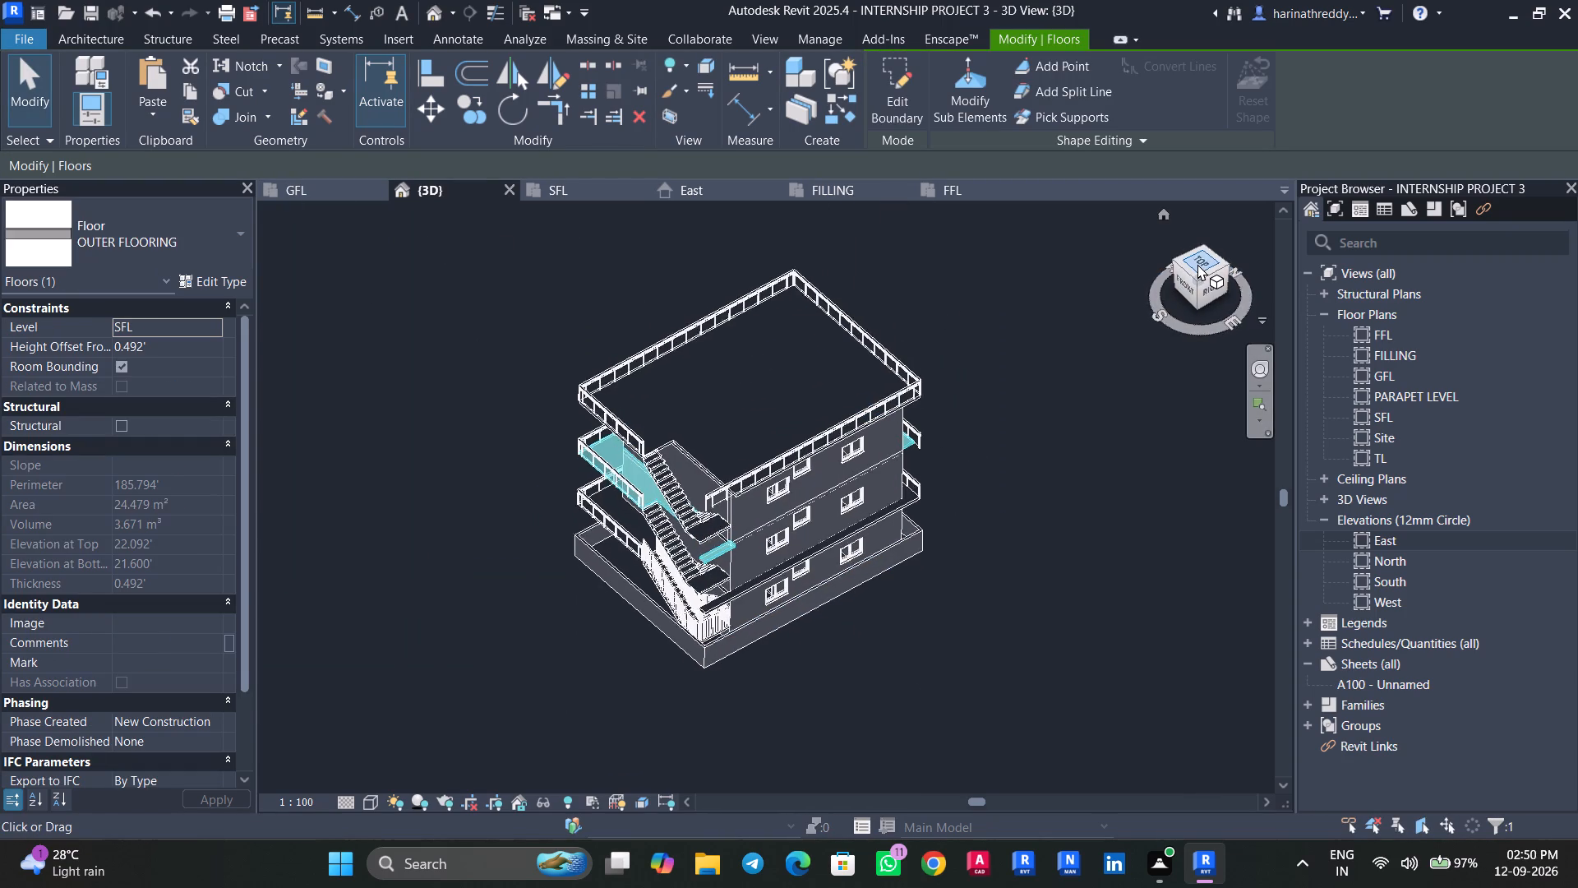
{"action": "left_click", "coordinate": [889, 68]}
{"action": "scroll", "coordinate": [536, 689], "scroll_direction": "up", "scroll_amount": 2}
{"action": "scroll", "coordinate": [538, 689], "scroll_direction": "down", "scroll_amount": 1}
{"action": "scroll", "coordinate": [539, 687], "scroll_direction": "up", "scroll_amount": 1}
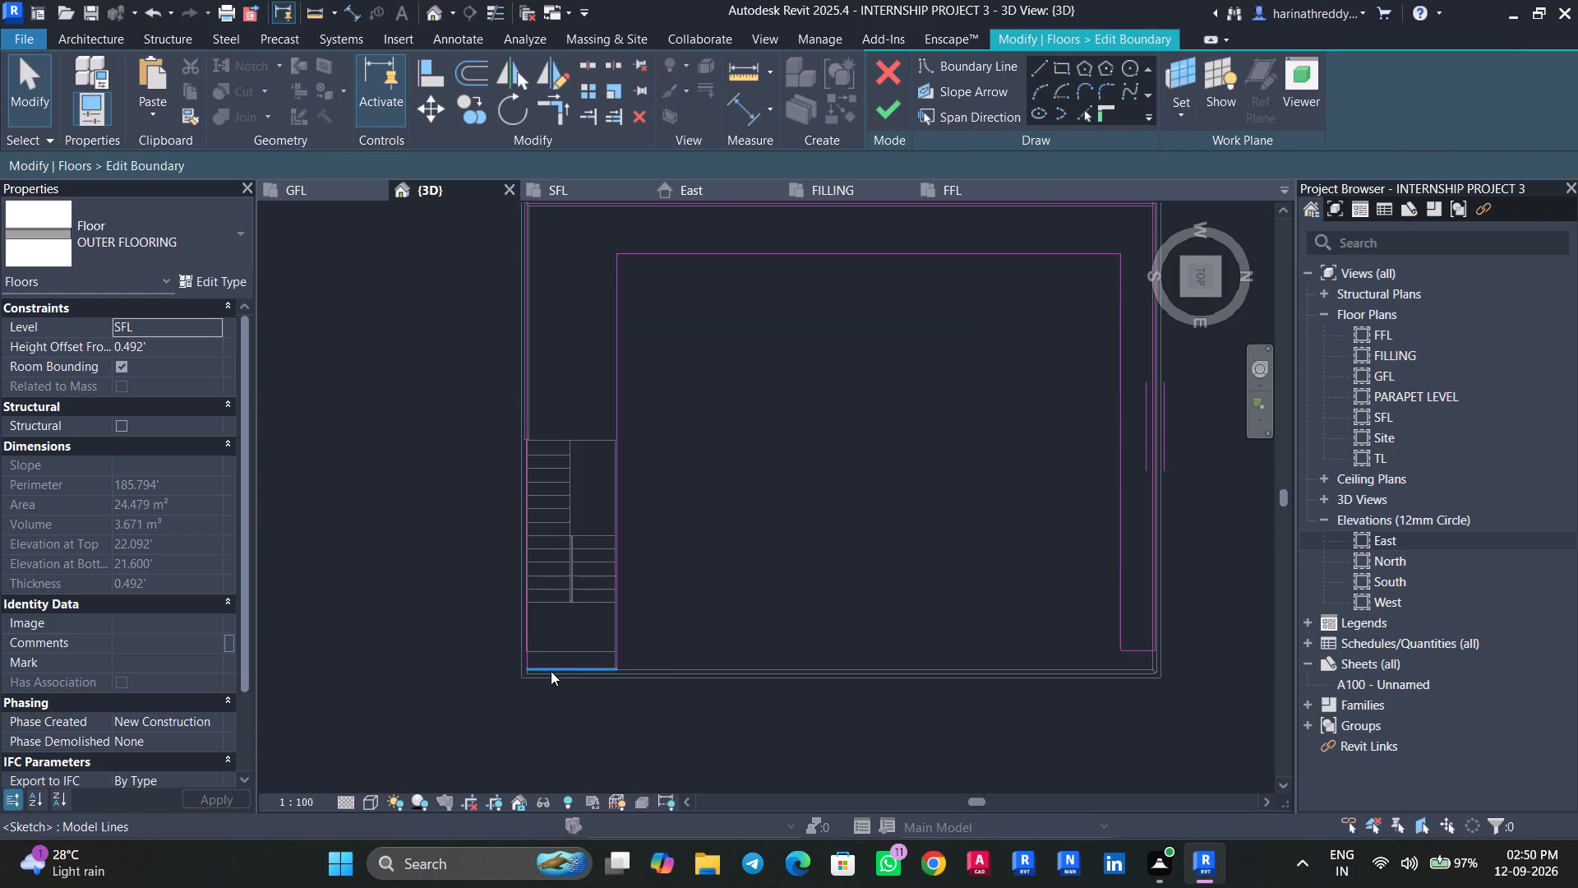
{"action": "left_click", "coordinate": [551, 670]}
{"action": "left_click_drag", "start_coordinate": [567, 671], "coordinate": [565, 650]}
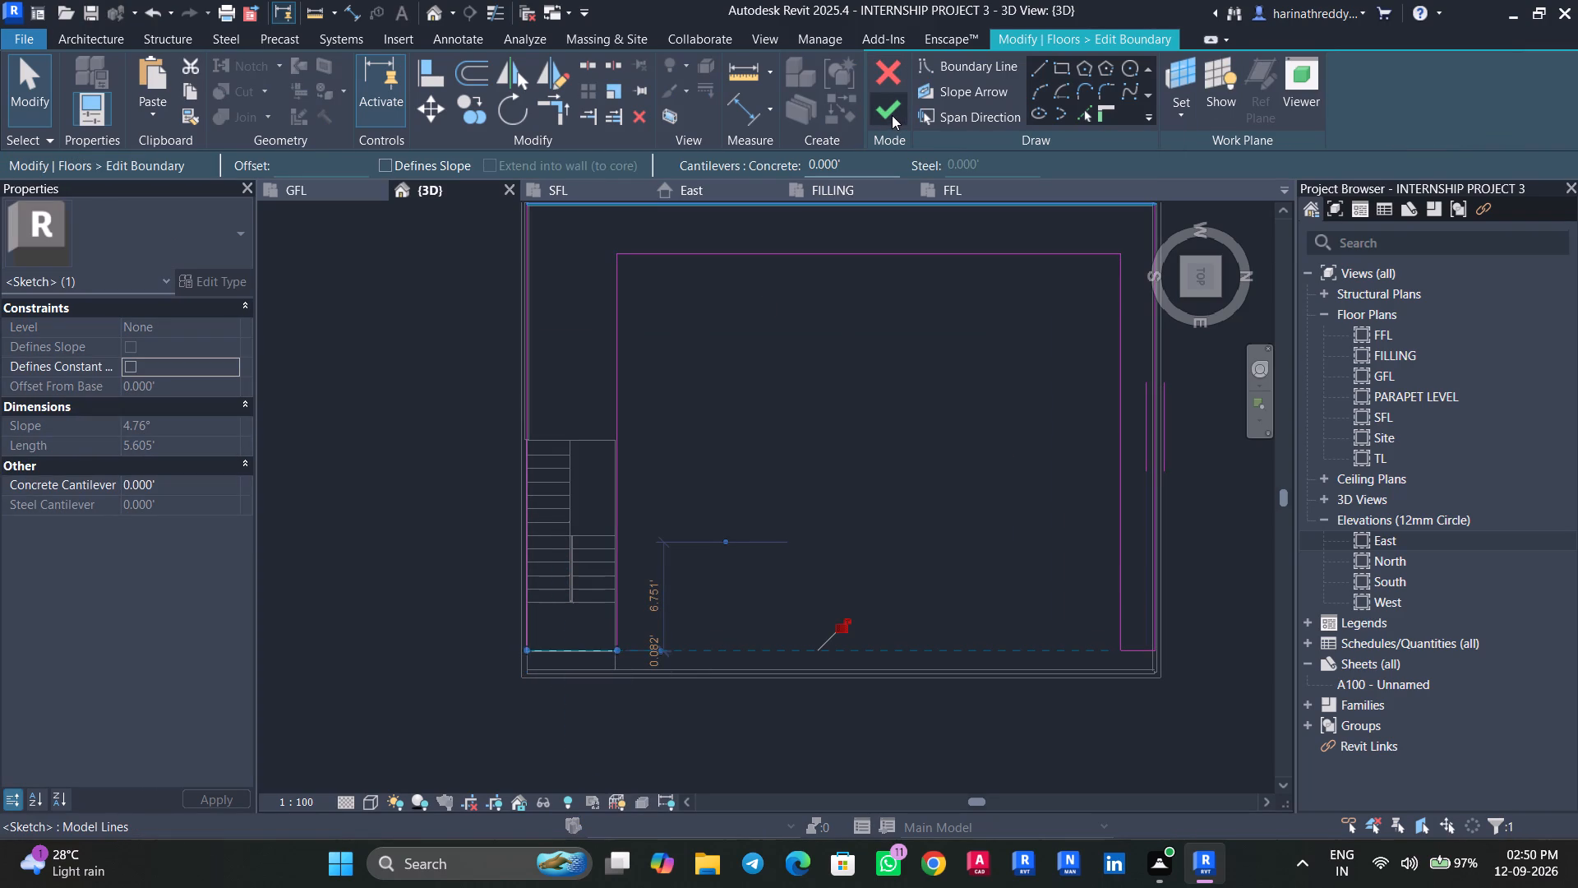
{"action": "key", "text": "Escape"}
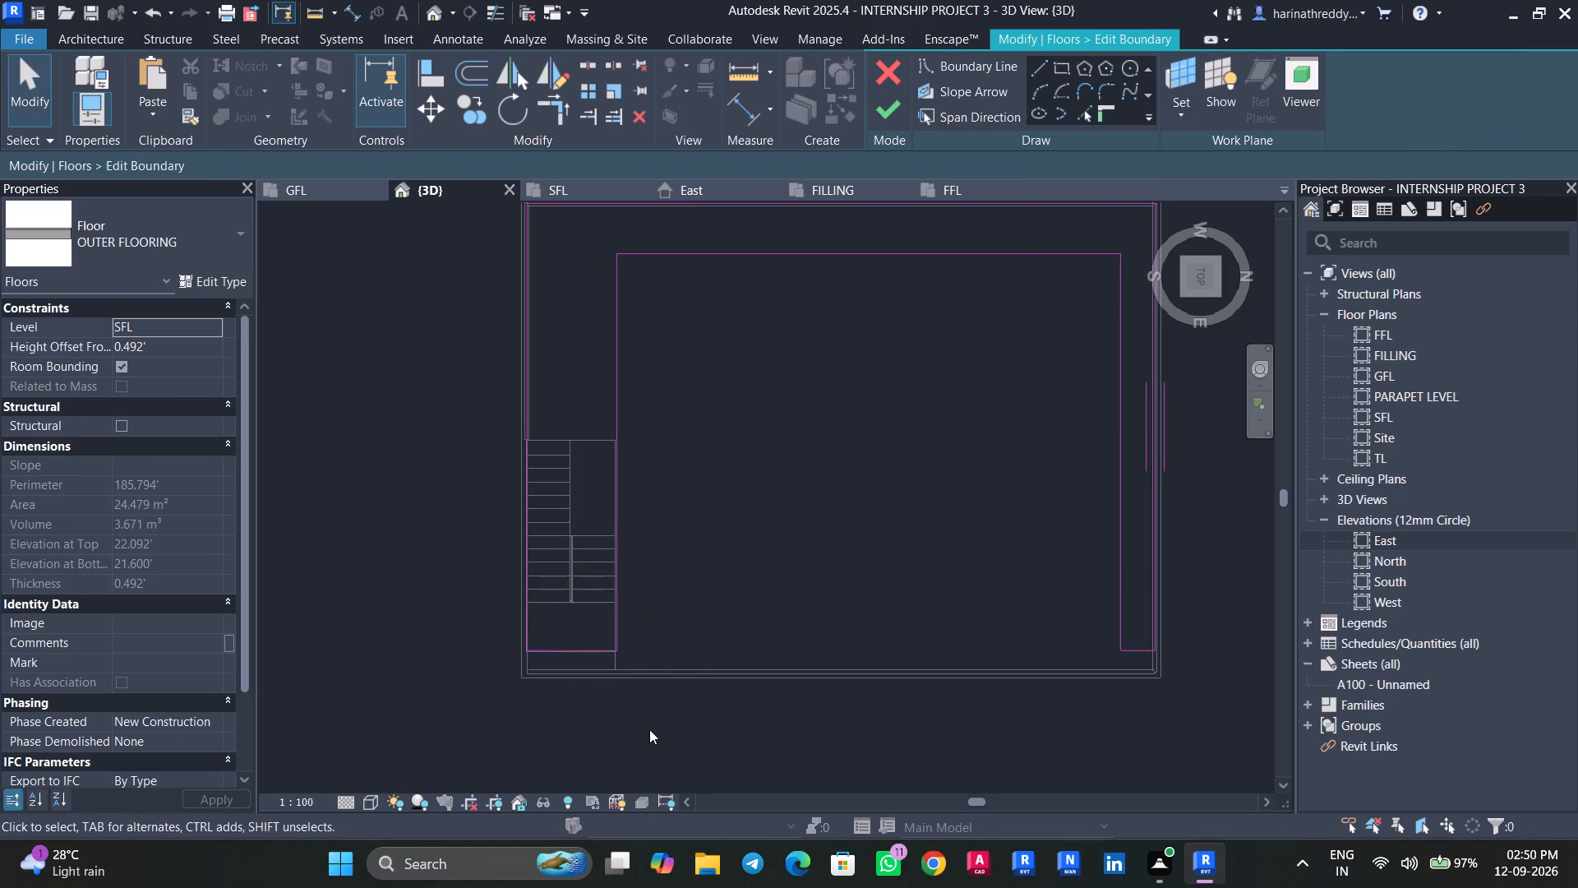
Finish the adjusted SFL floor sketch and attach the walls to the floor's bottom.
{"action": "left_click", "coordinate": [895, 107]}
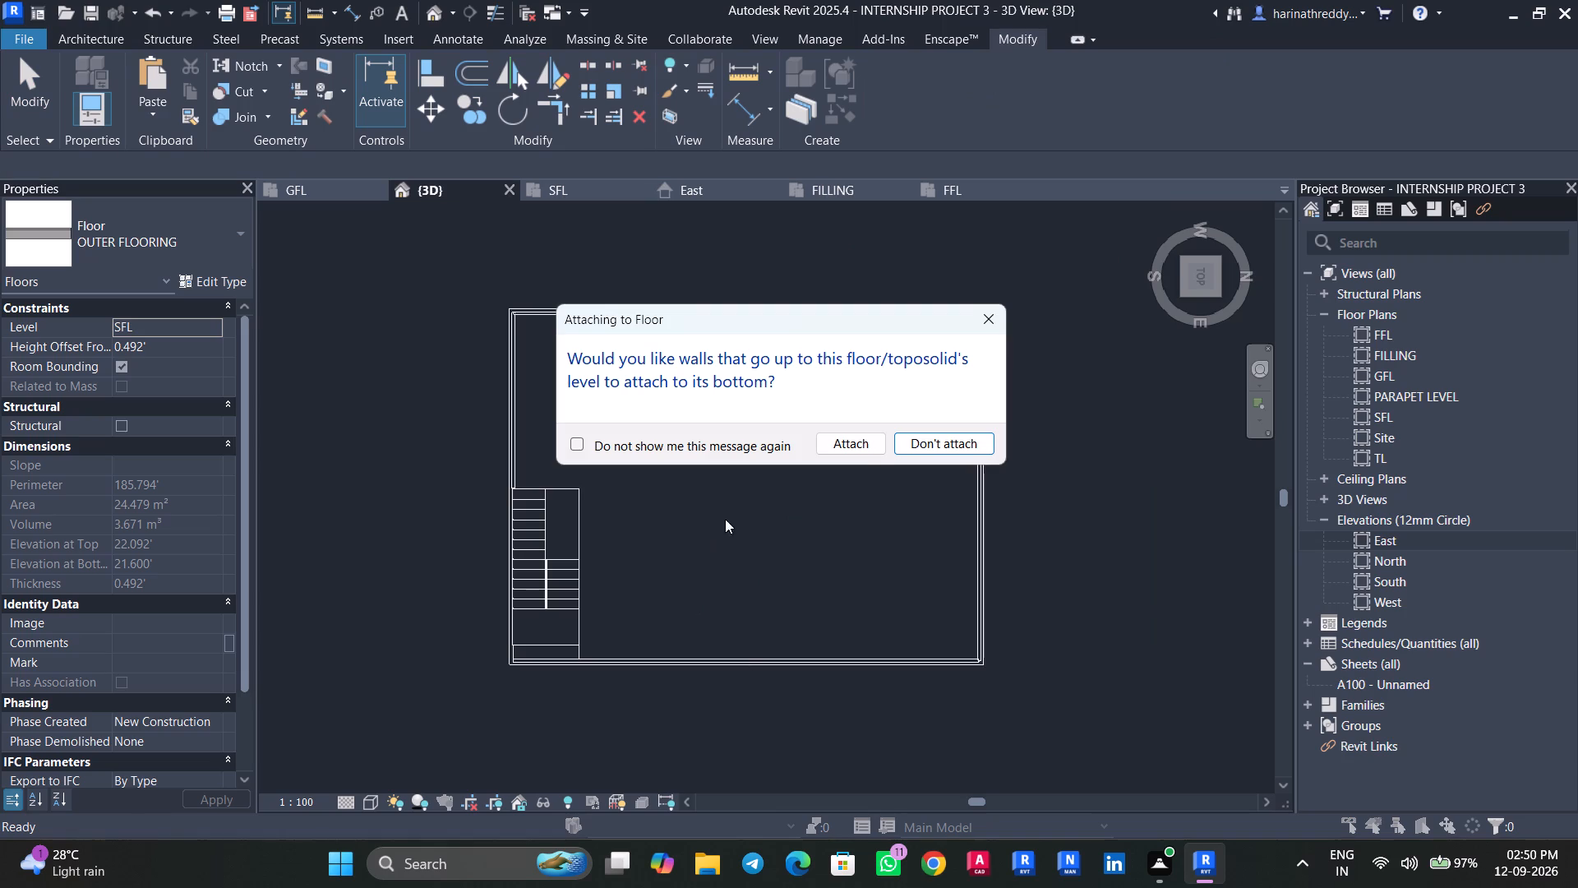
{"action": "left_click", "coordinate": [846, 441]}
{"action": "left_click", "coordinate": [698, 490]}
Open the FFL outer flooring's boundary for editing and delete its outer east line.
{"action": "scroll", "coordinate": [652, 756], "scroll_direction": "down", "scroll_amount": 3}
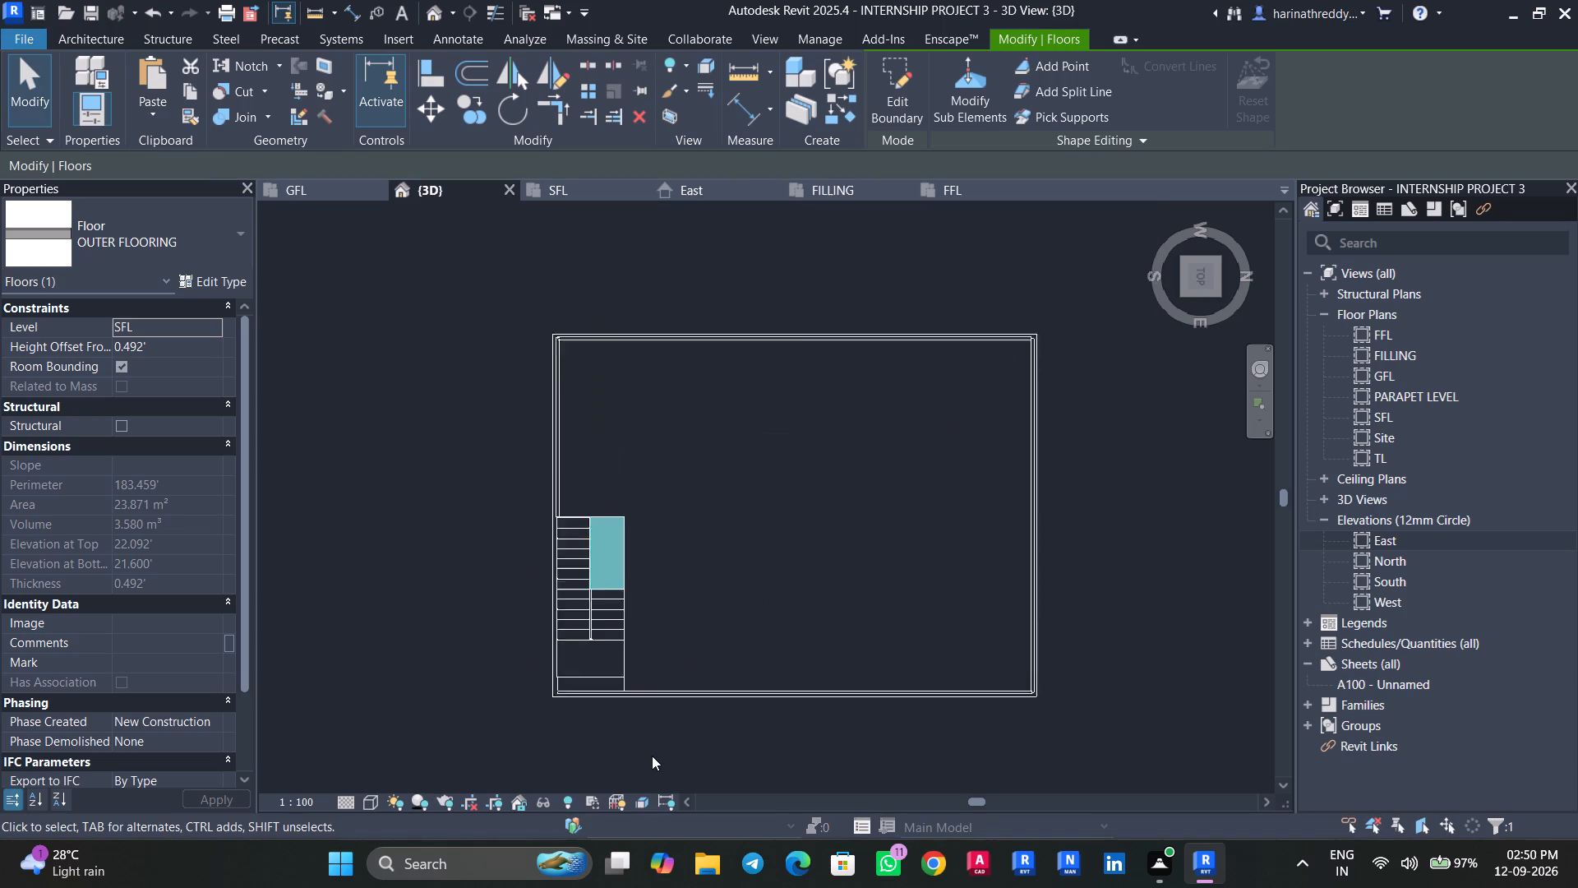
{"action": "middle_click_drag", "start_coordinate": [632, 784], "coordinate": [914, 415], "text": "shift"}
{"action": "key", "text": "Escape"}
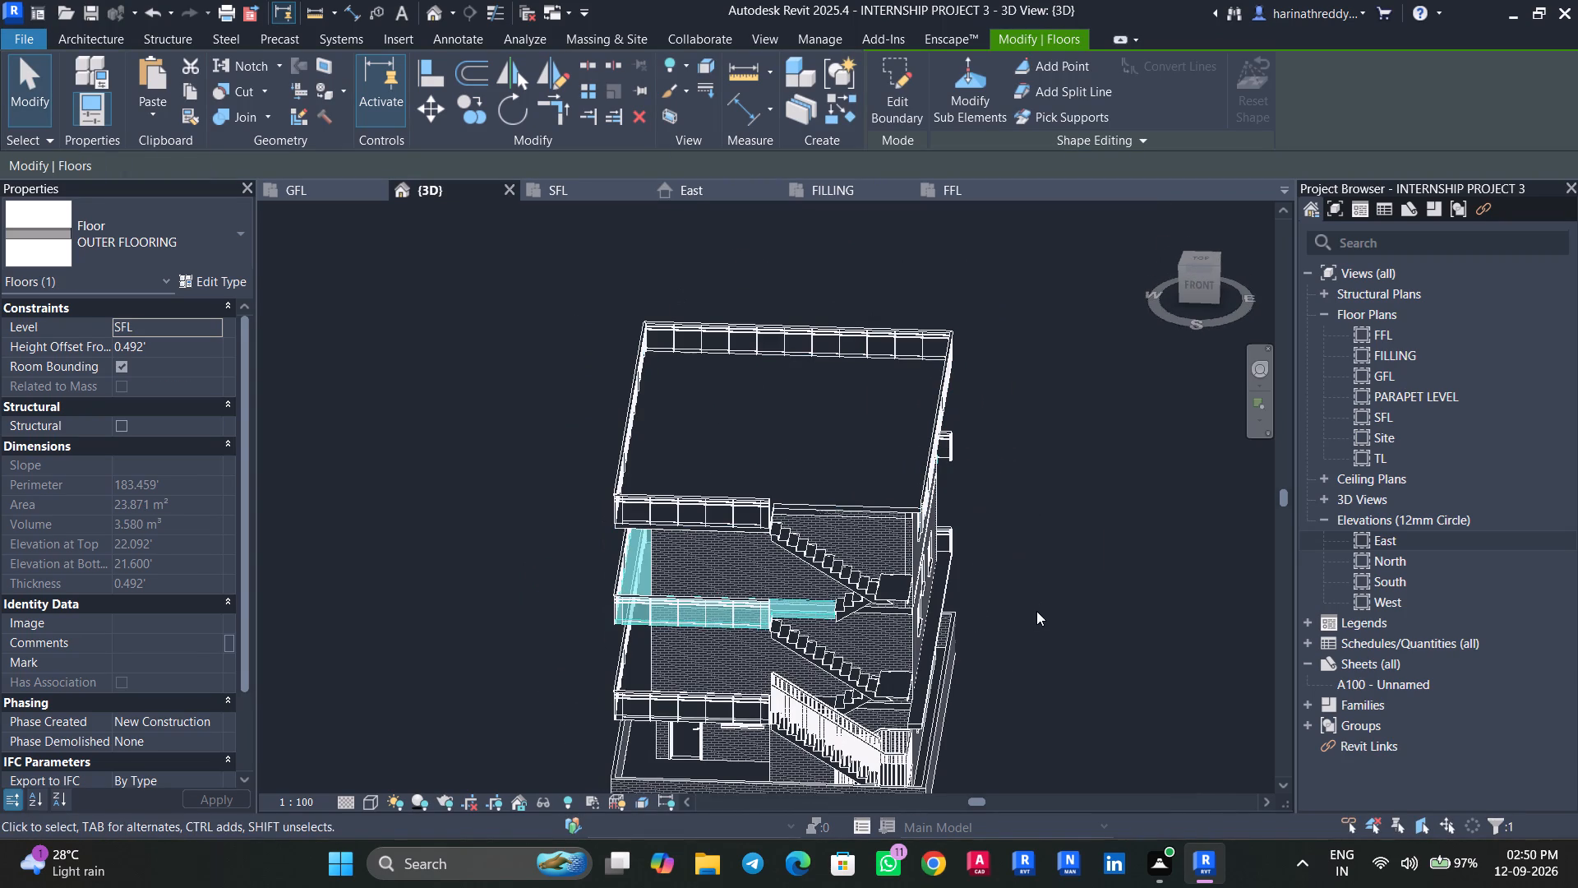
{"action": "middle_click_drag", "start_coordinate": [1040, 691], "coordinate": [1021, 627]}
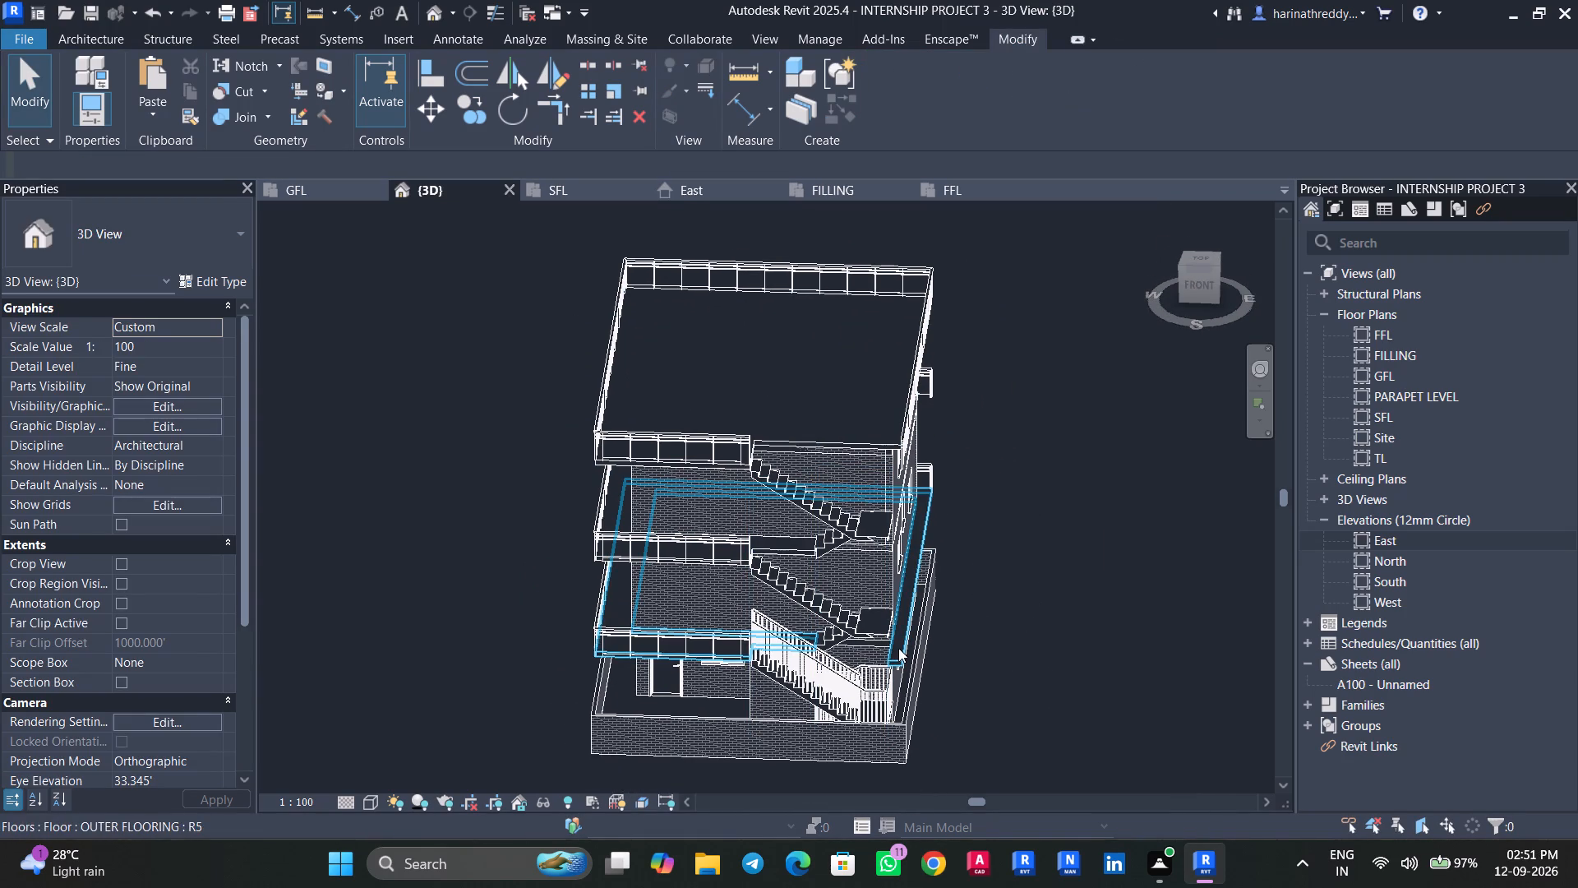
{"action": "left_click", "coordinate": [898, 648]}
{"action": "left_click", "coordinate": [897, 101]}
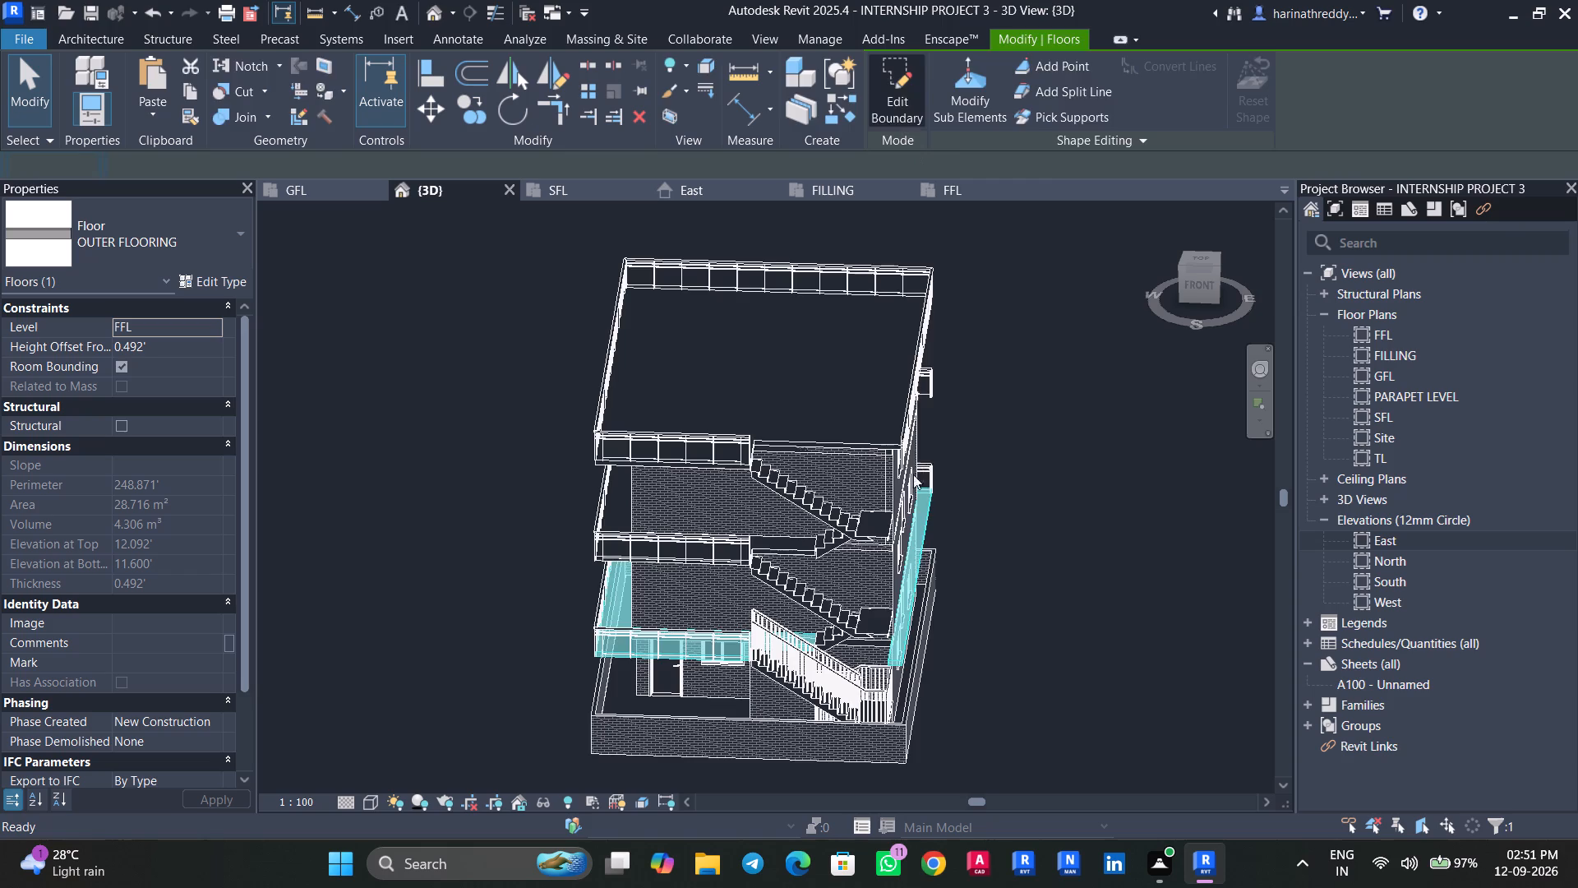
{"action": "scroll", "coordinate": [889, 617], "scroll_direction": "up", "scroll_amount": 3}
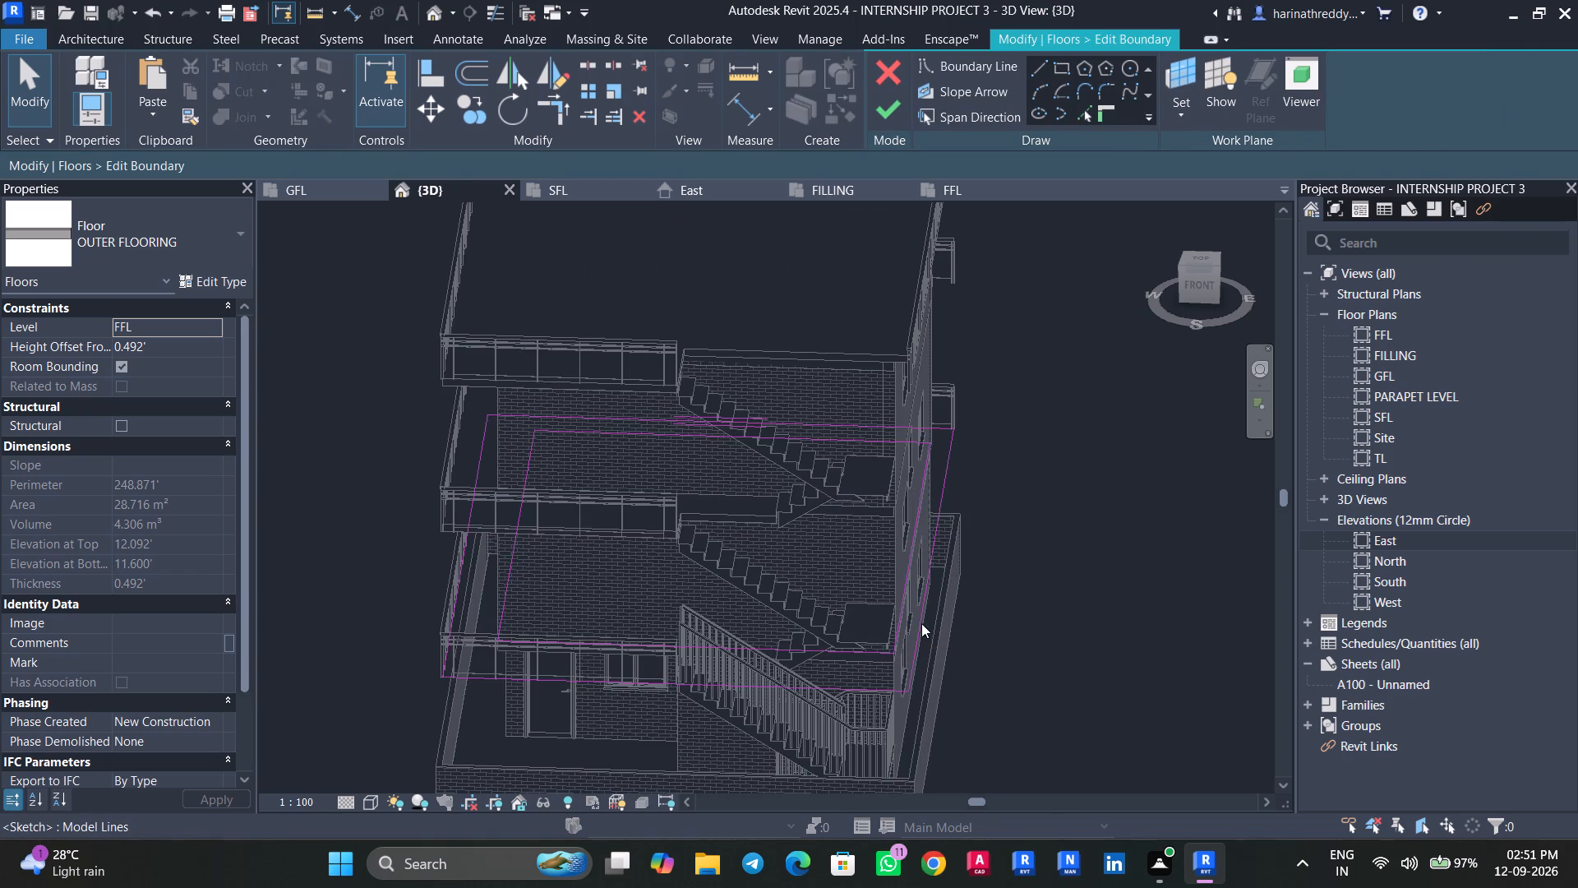
{"action": "left_click", "coordinate": [921, 623]}
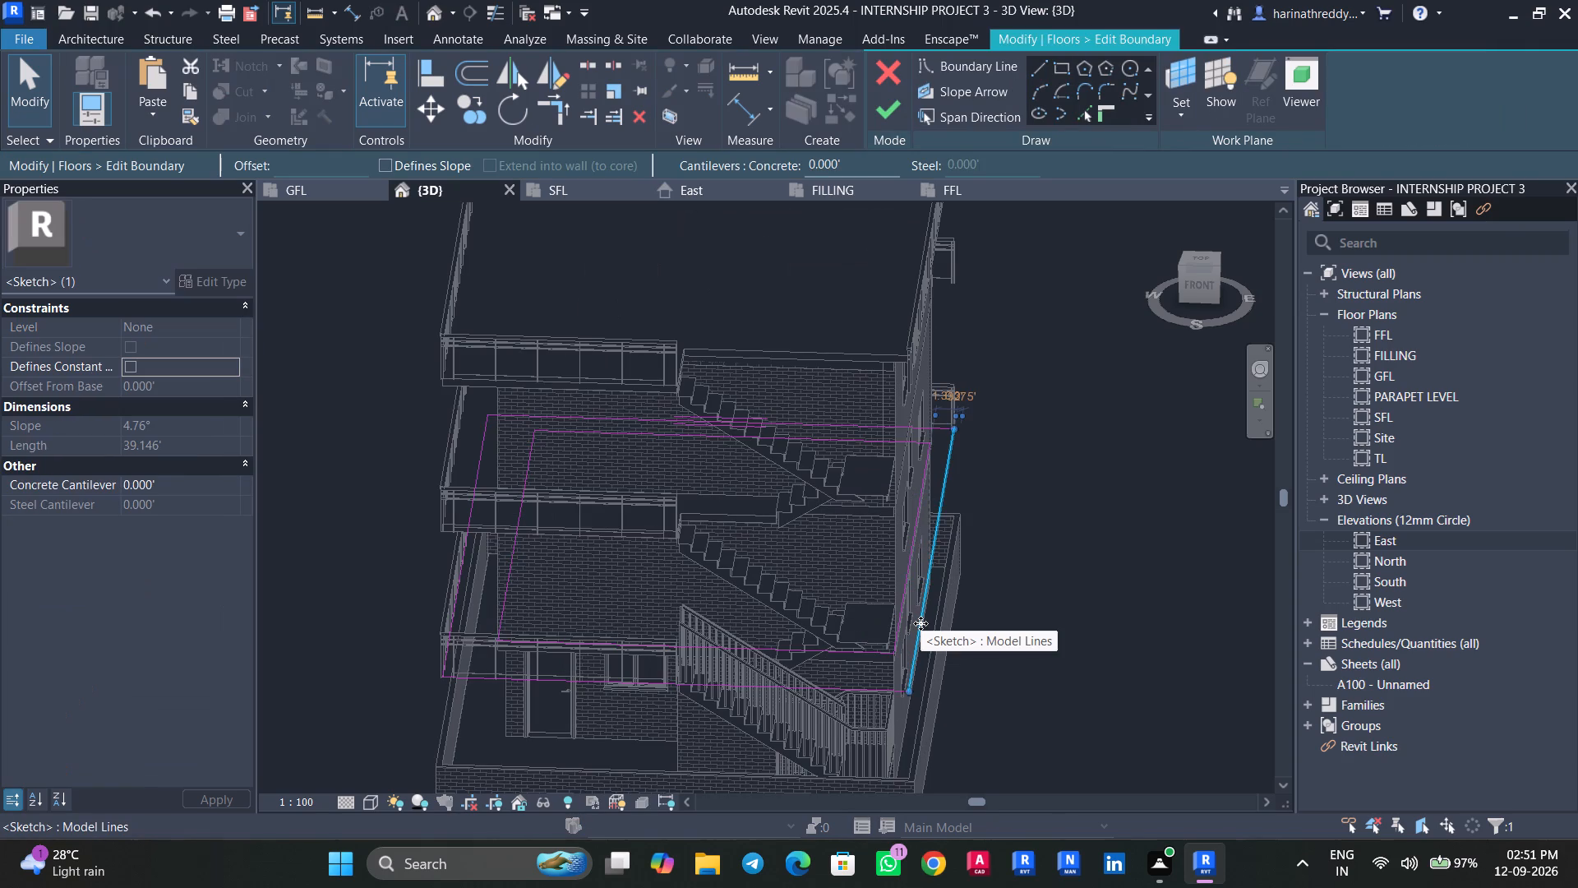
{"action": "middle_click_drag", "start_coordinate": [1056, 620], "coordinate": [1062, 754], "text": "shift"}
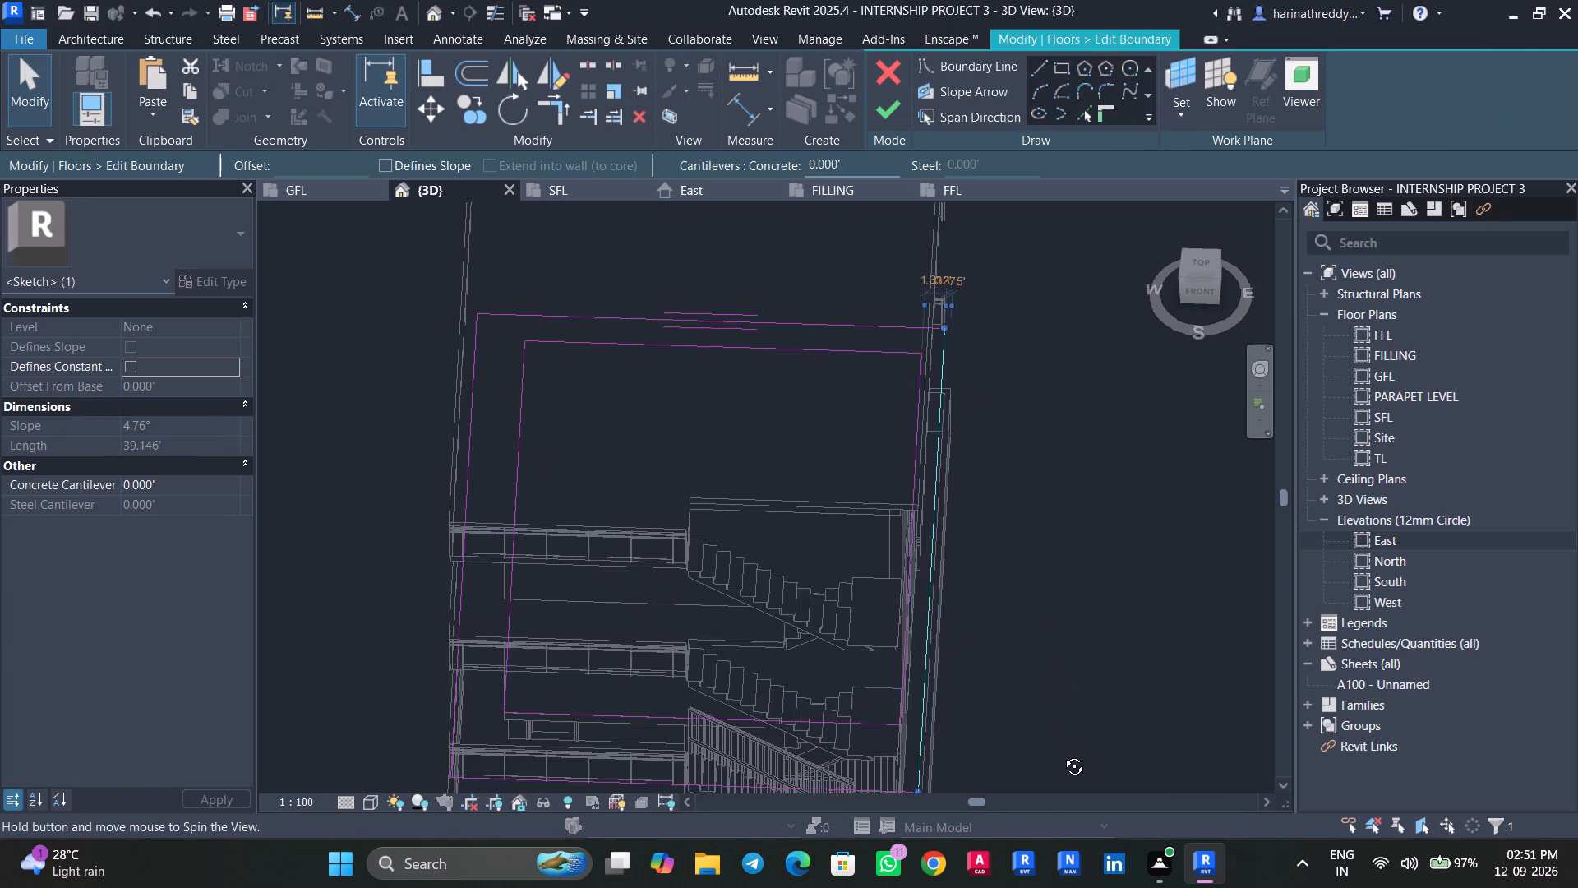
{"action": "middle_click_drag", "start_coordinate": [1062, 754], "coordinate": [1068, 768], "text": "shift"}
{"action": "left_click", "coordinate": [1196, 264]}
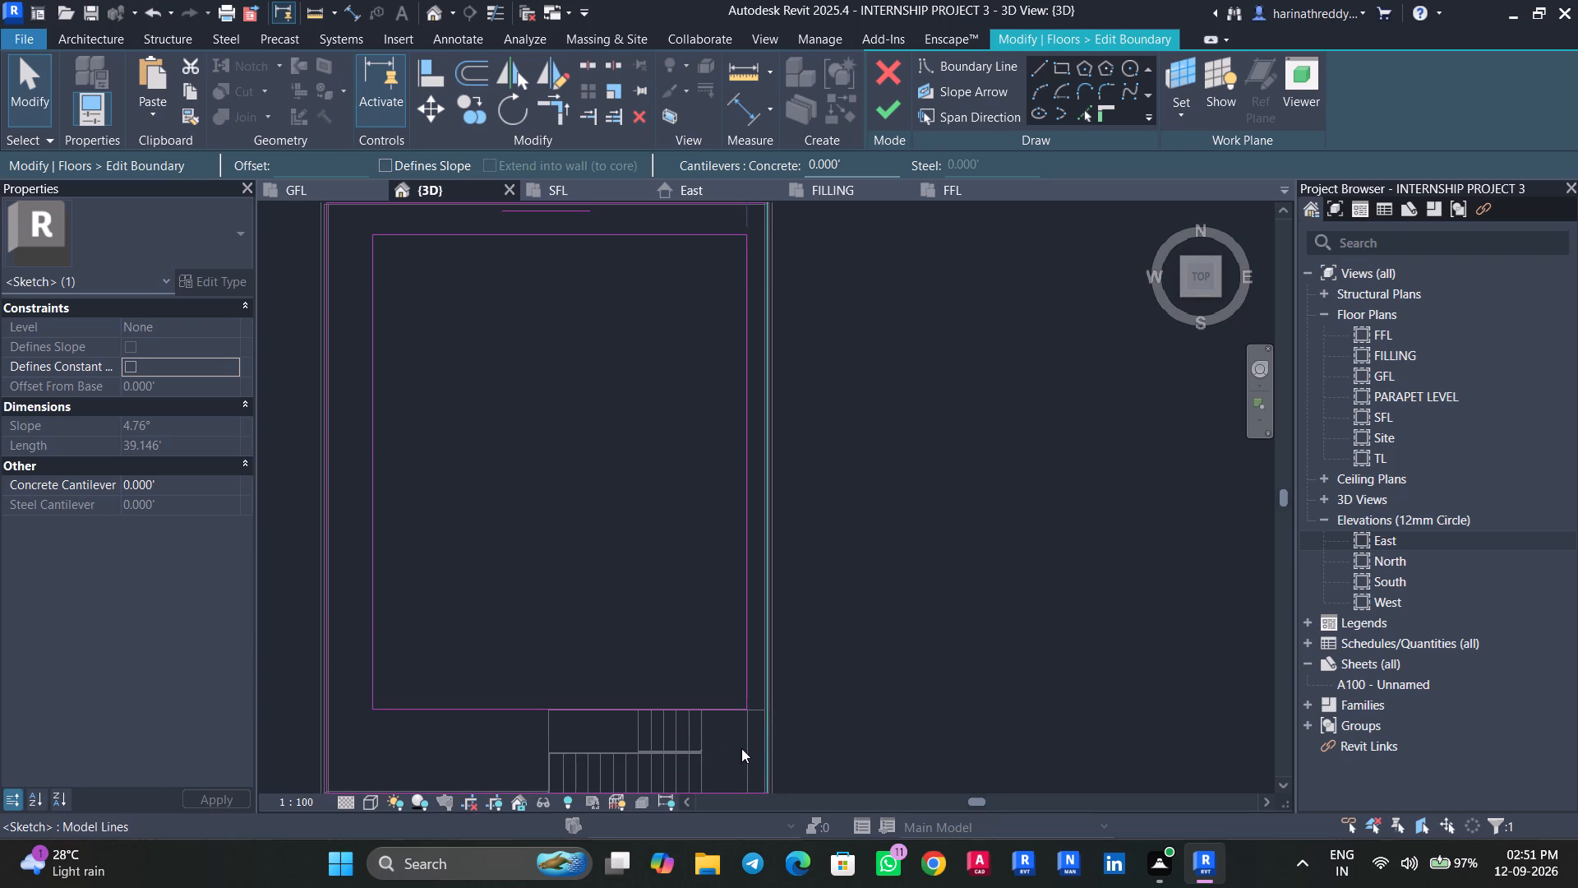
{"action": "key", "text": "Delete"}
Draw a short boundary line beside the stairs from the outer south line to the inner boundary's southeast corner.
{"action": "left_click", "coordinate": [744, 627]}
{"action": "middle_click_drag", "start_coordinate": [745, 631], "coordinate": [744, 558]}
{"action": "key", "text": "Escape"}
{"action": "key", "text": "Escape"}
{"action": "left_click", "coordinate": [1030, 67]}
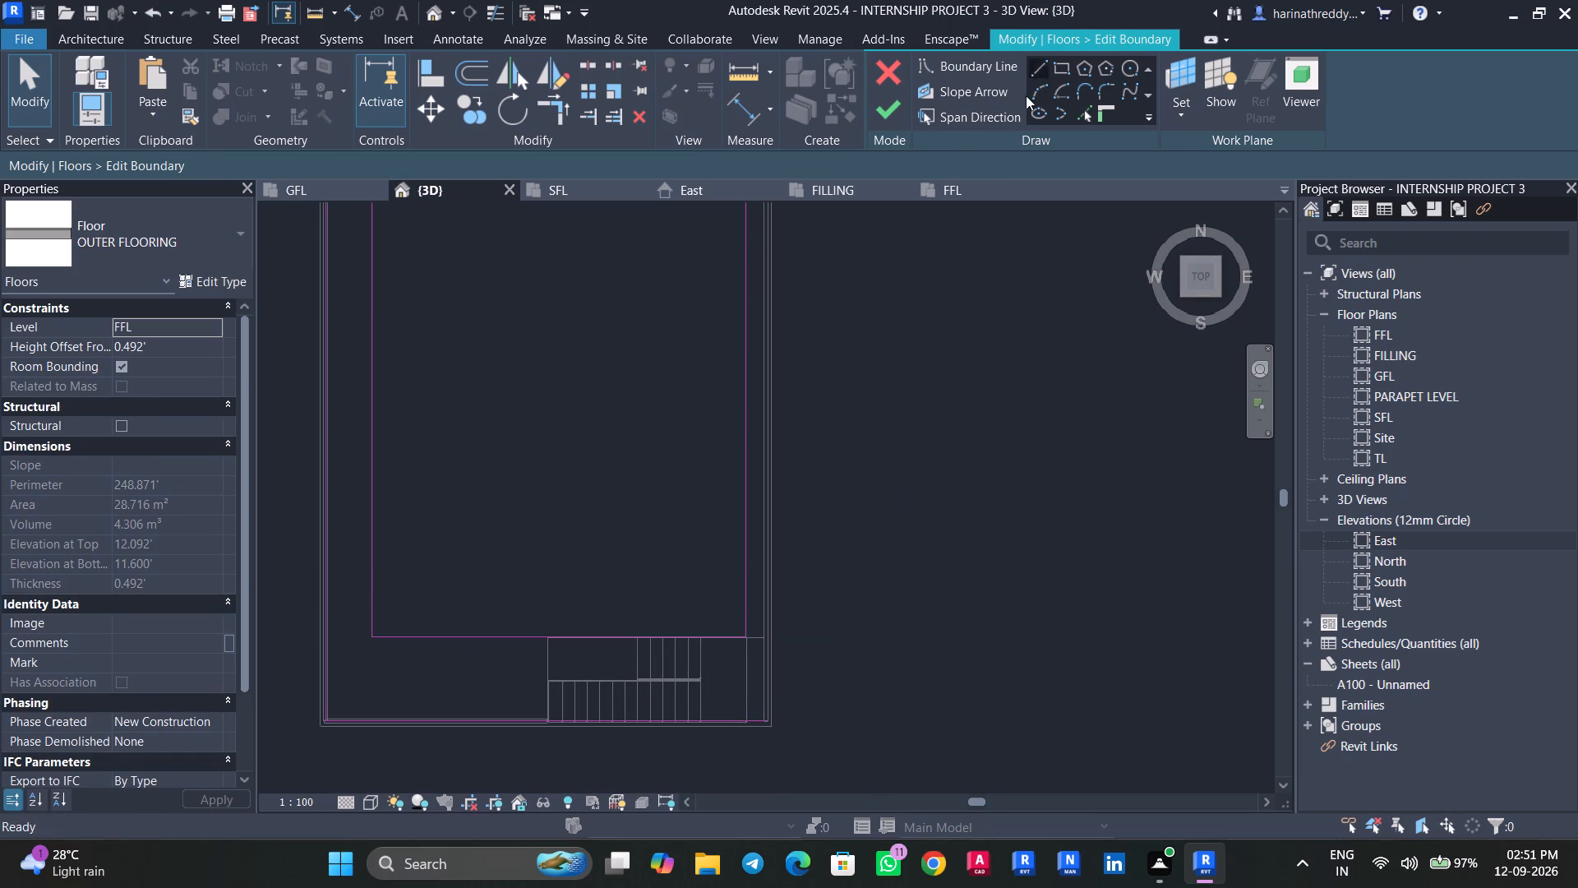
{"action": "key", "text": "Escape"}
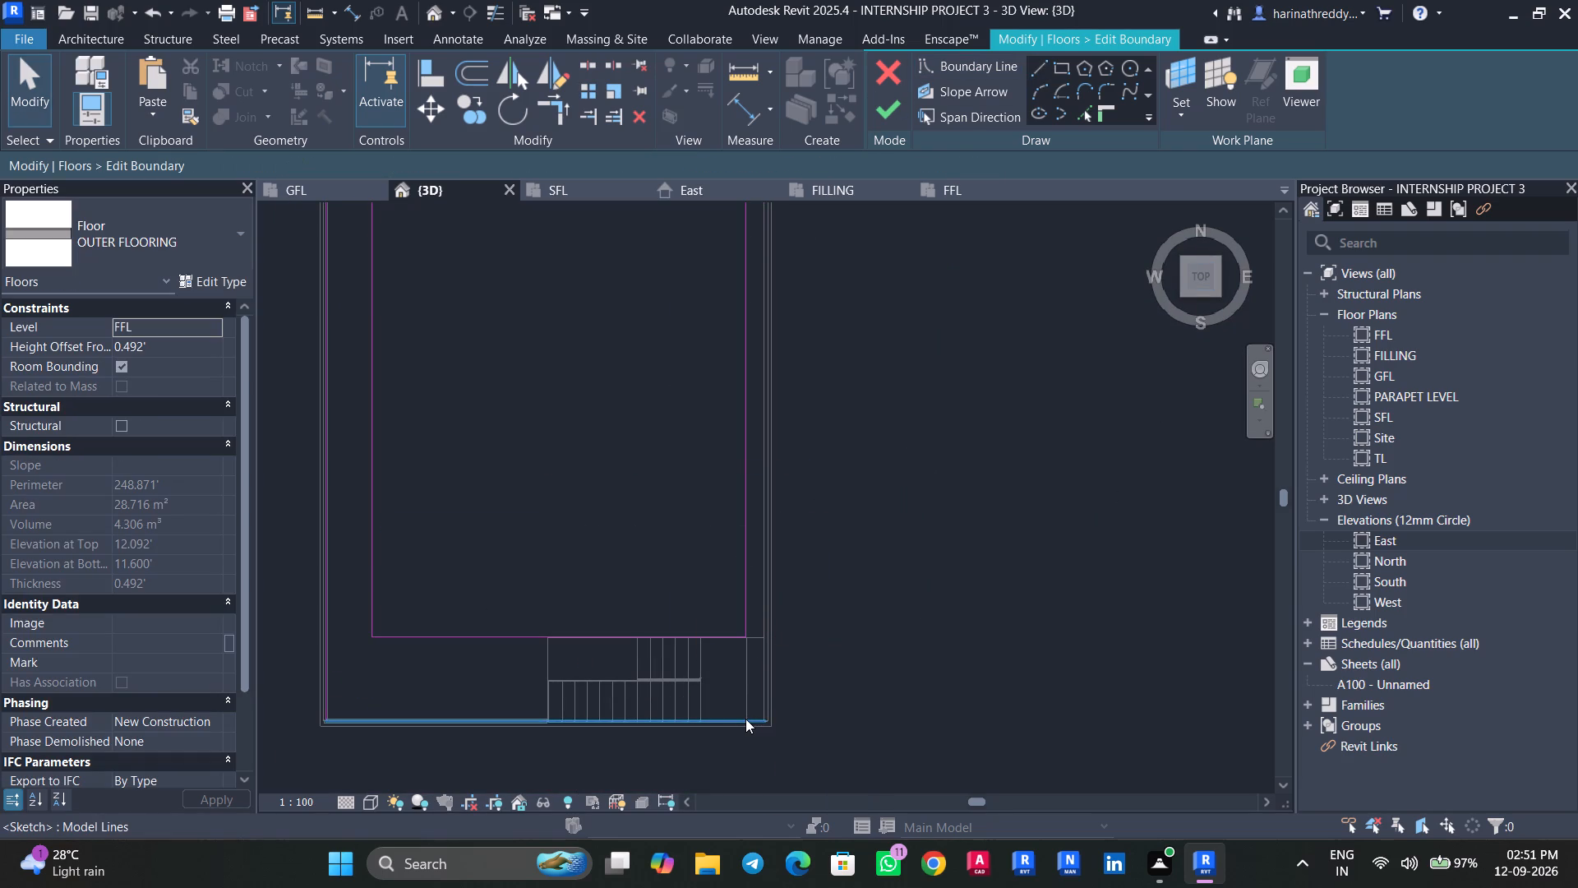
{"action": "key", "text": "Escape"}
{"action": "left_click", "coordinate": [1044, 65]}
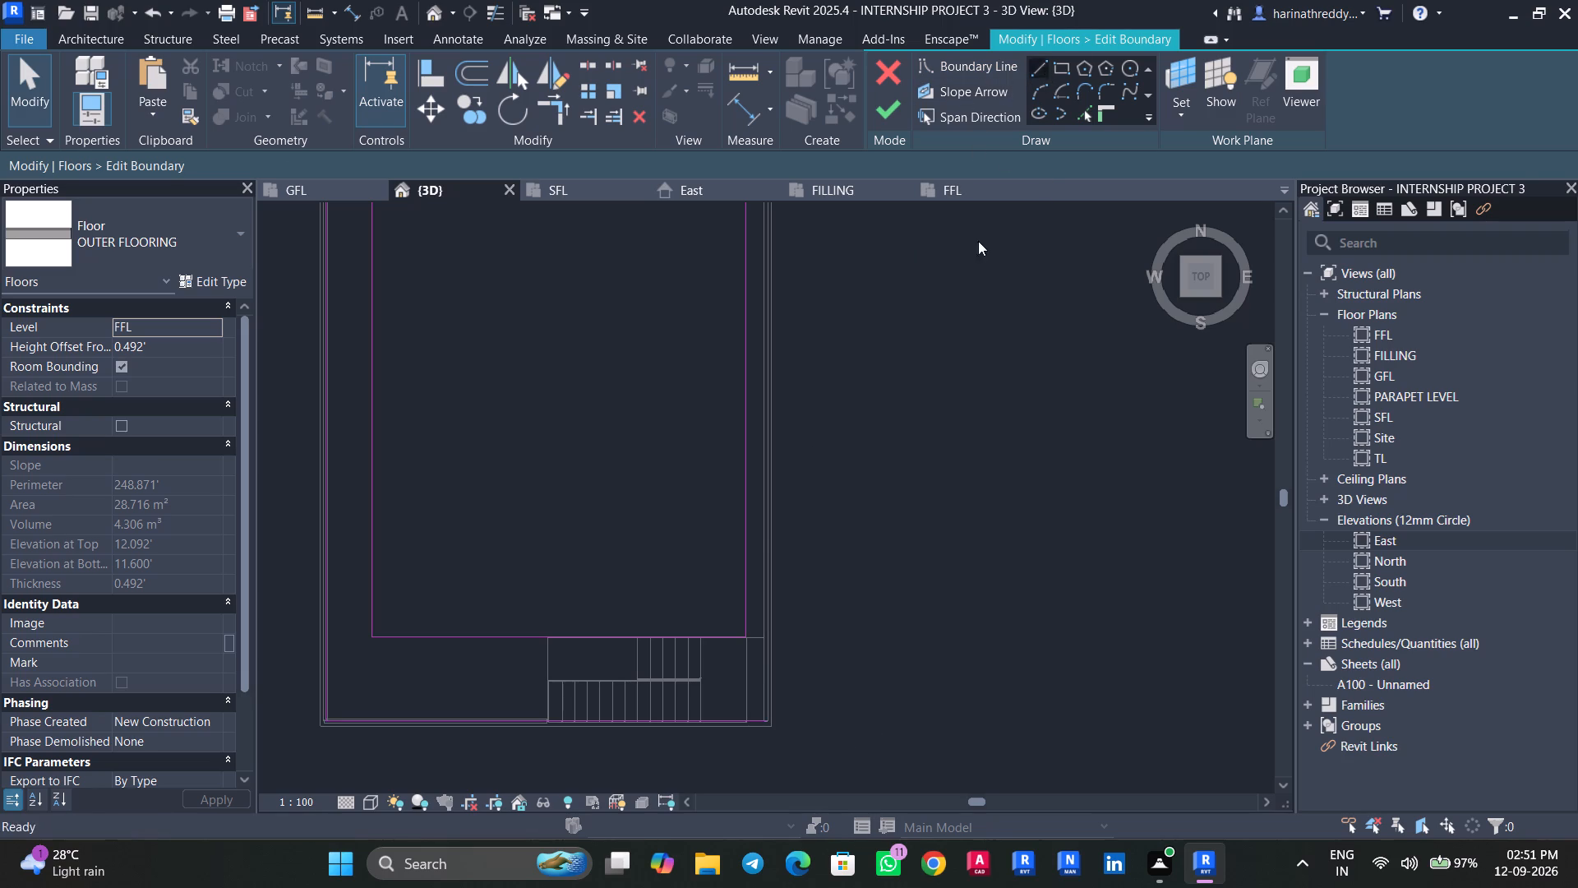
{"action": "left_click", "coordinate": [753, 722]}
{"action": "left_click", "coordinate": [745, 638]}
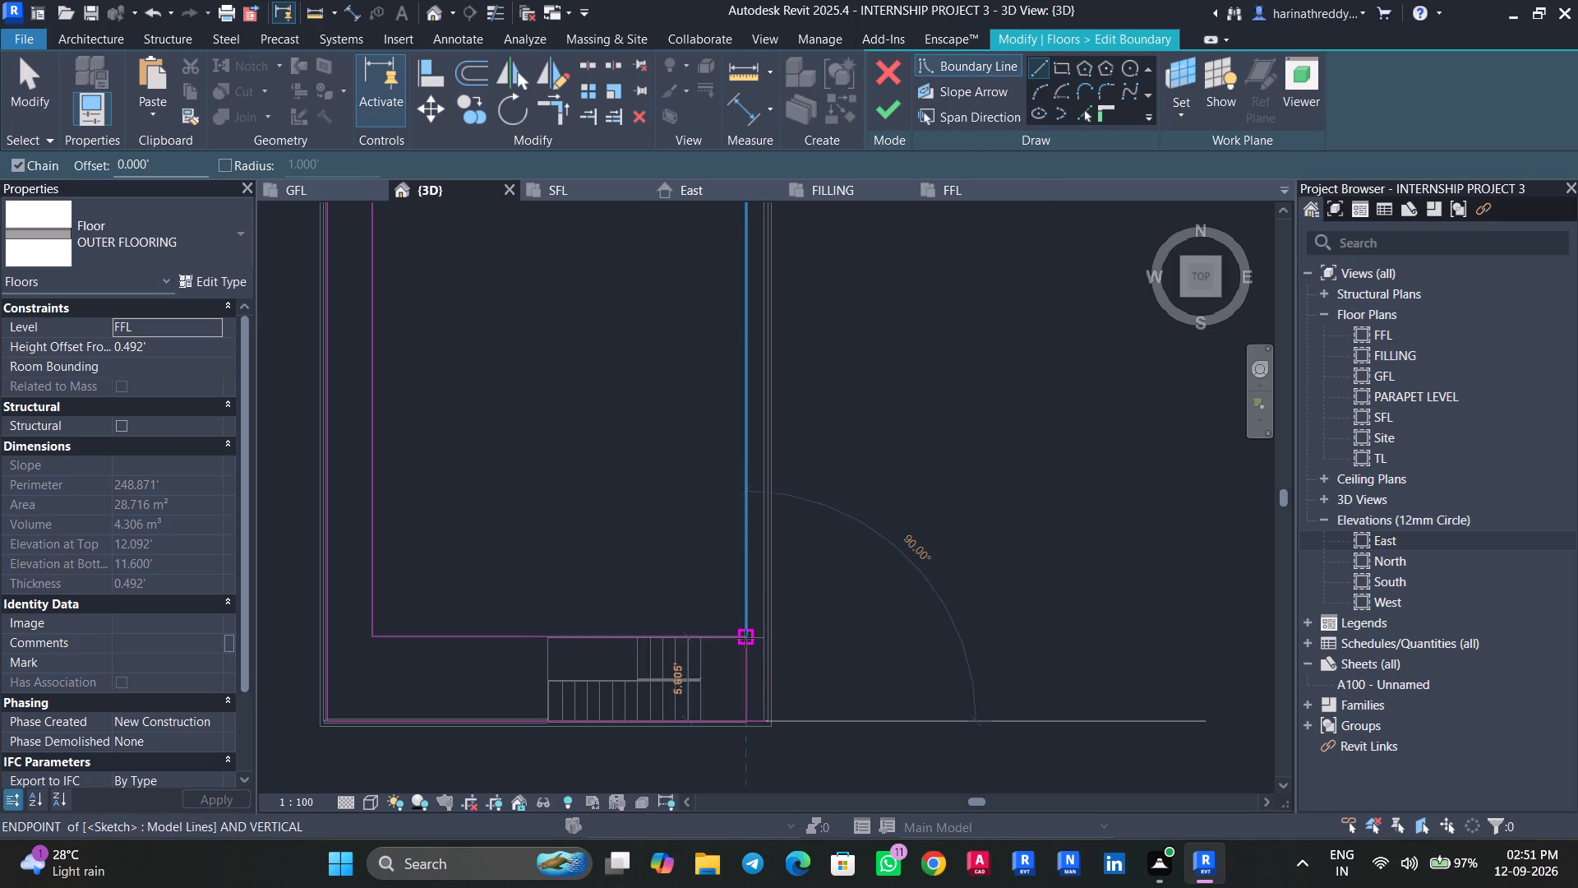
{"action": "key", "text": "Escape"}
{"action": "key", "text": "Escape"}
Delete the inner east boundary line of the FFL outer flooring.
{"action": "left_click", "coordinate": [752, 593]}
{"action": "key", "text": "Delete"}
Extend the inner north boundary line about 1.203' east to the wall line and close it to the outer north line.
{"action": "scroll", "coordinate": [751, 593], "scroll_direction": "down", "scroll_amount": 1}
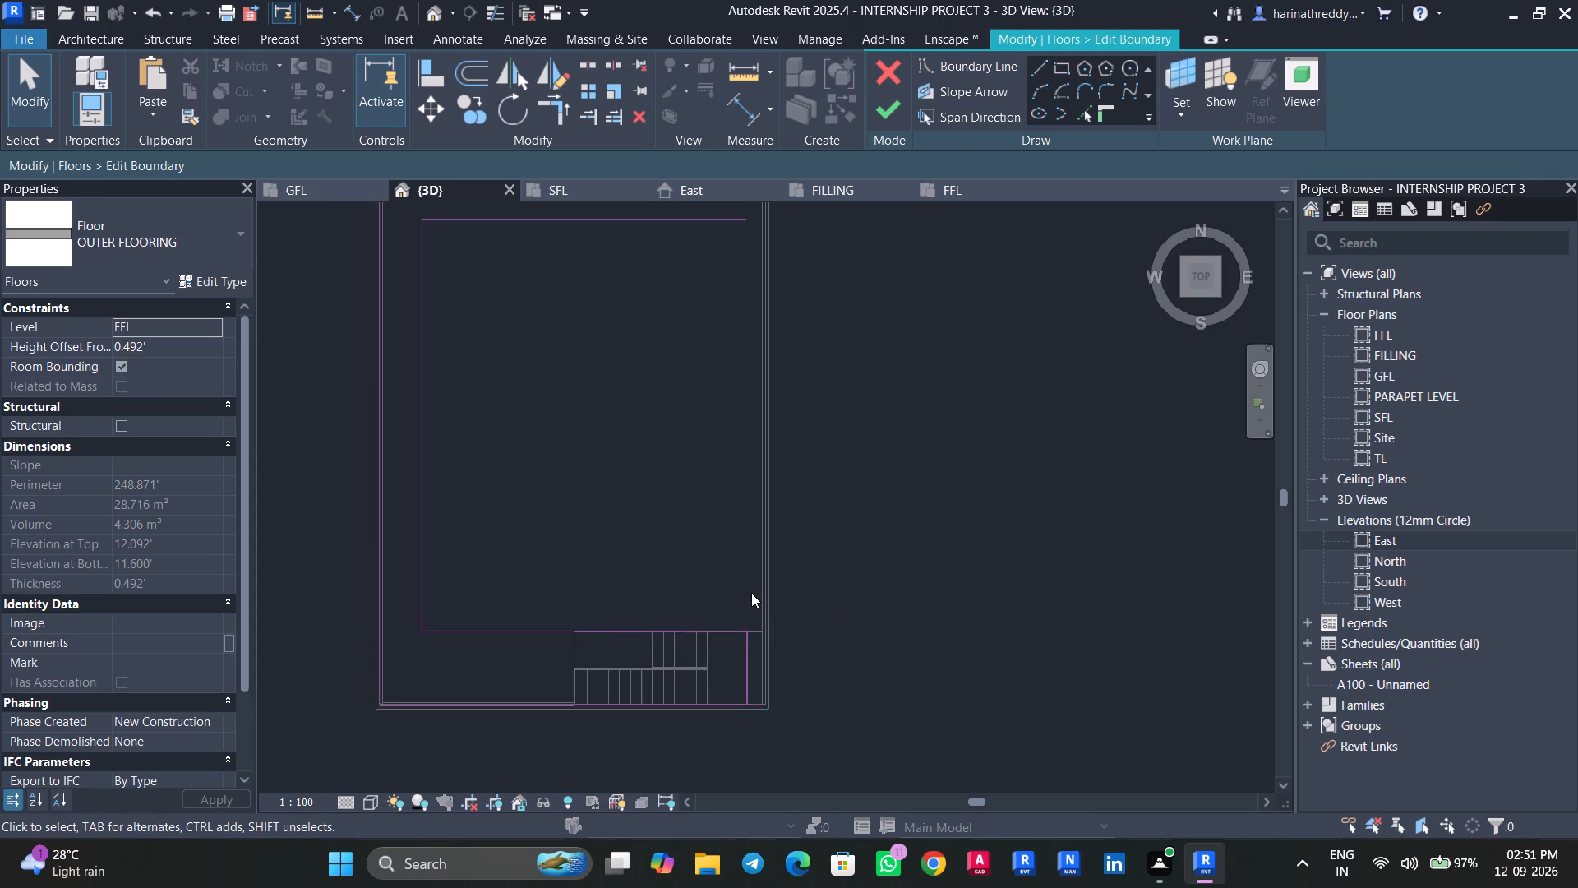
{"action": "scroll", "coordinate": [751, 593], "scroll_direction": "down", "scroll_amount": 3}
{"action": "scroll", "coordinate": [759, 348], "scroll_direction": "up", "scroll_amount": 2}
{"action": "scroll", "coordinate": [759, 348], "scroll_direction": "down", "scroll_amount": 1}
{"action": "scroll", "coordinate": [759, 348], "scroll_direction": "up", "scroll_amount": 5}
{"action": "scroll", "coordinate": [825, 300], "scroll_direction": "up", "scroll_amount": 5}
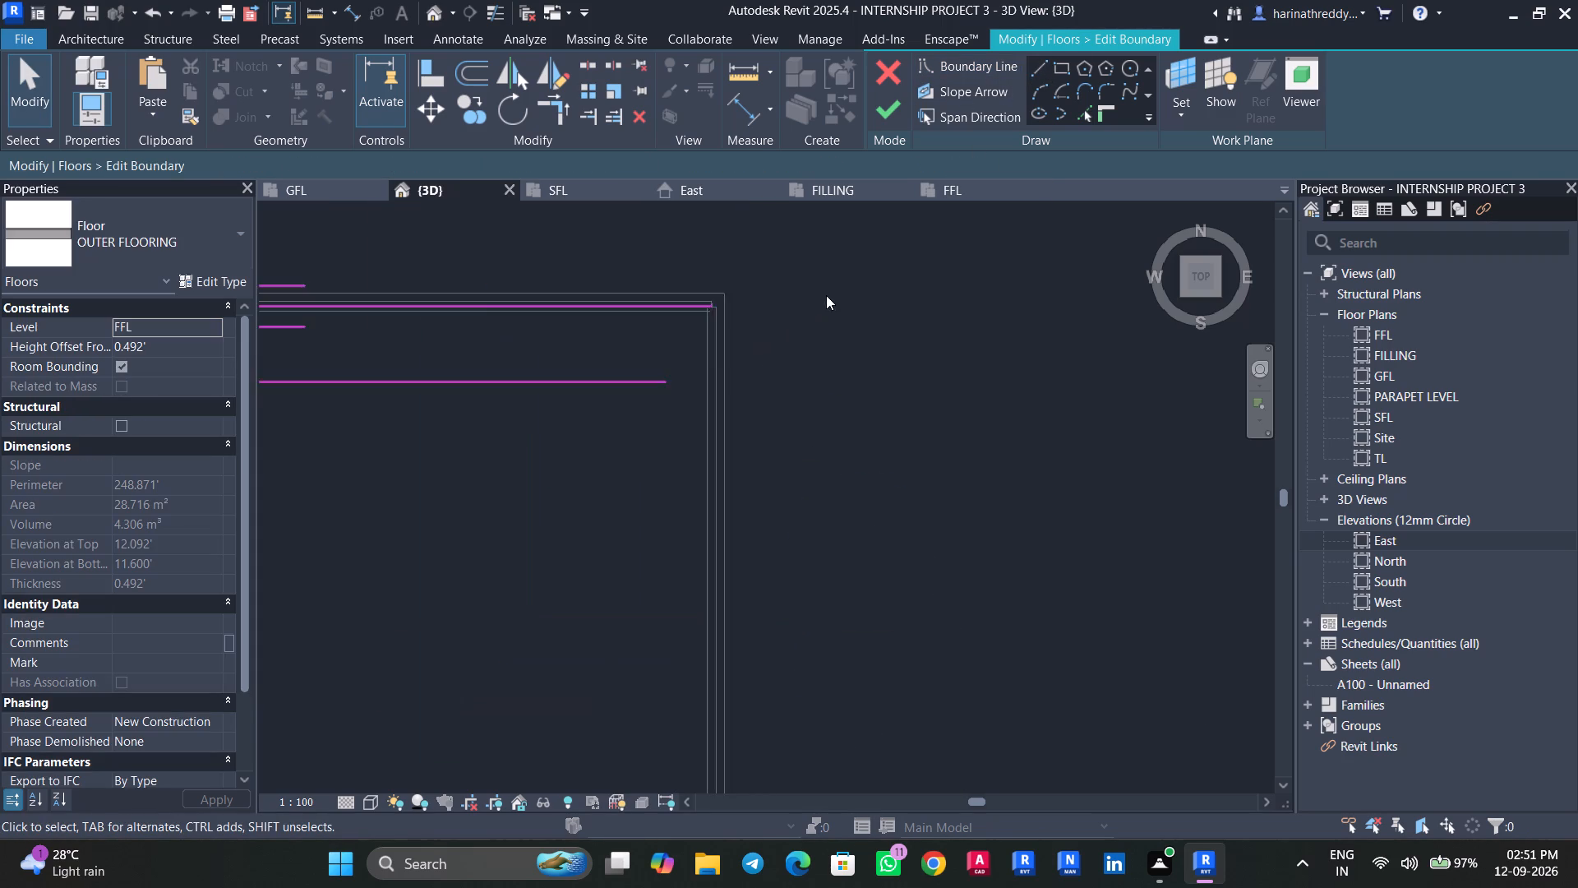
{"action": "left_click", "coordinate": [1041, 66]}
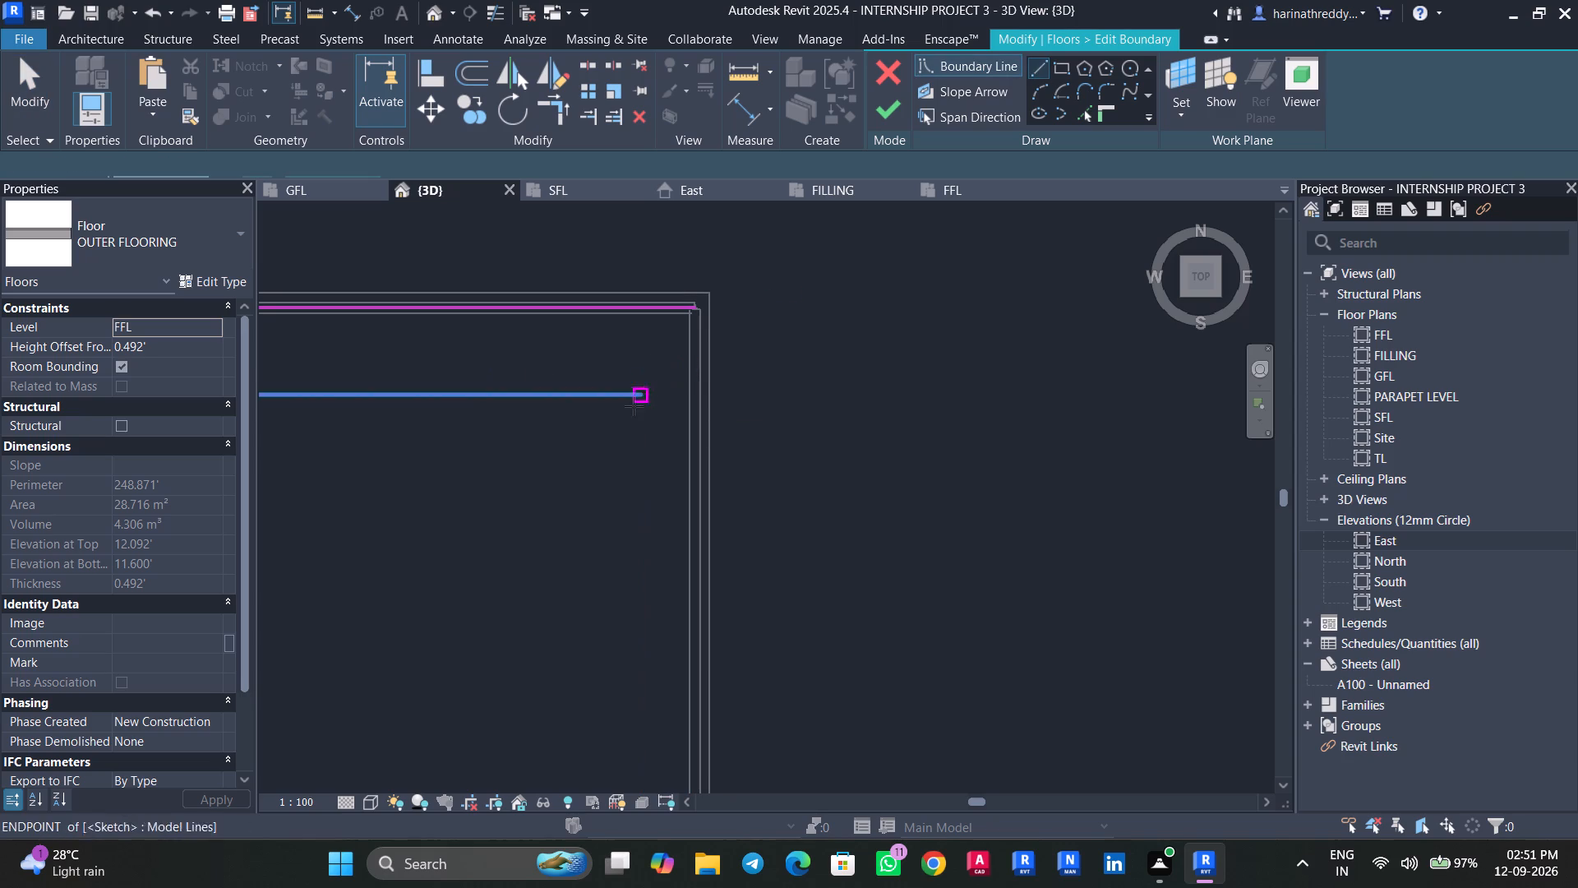
{"action": "left_click", "coordinate": [636, 395]}
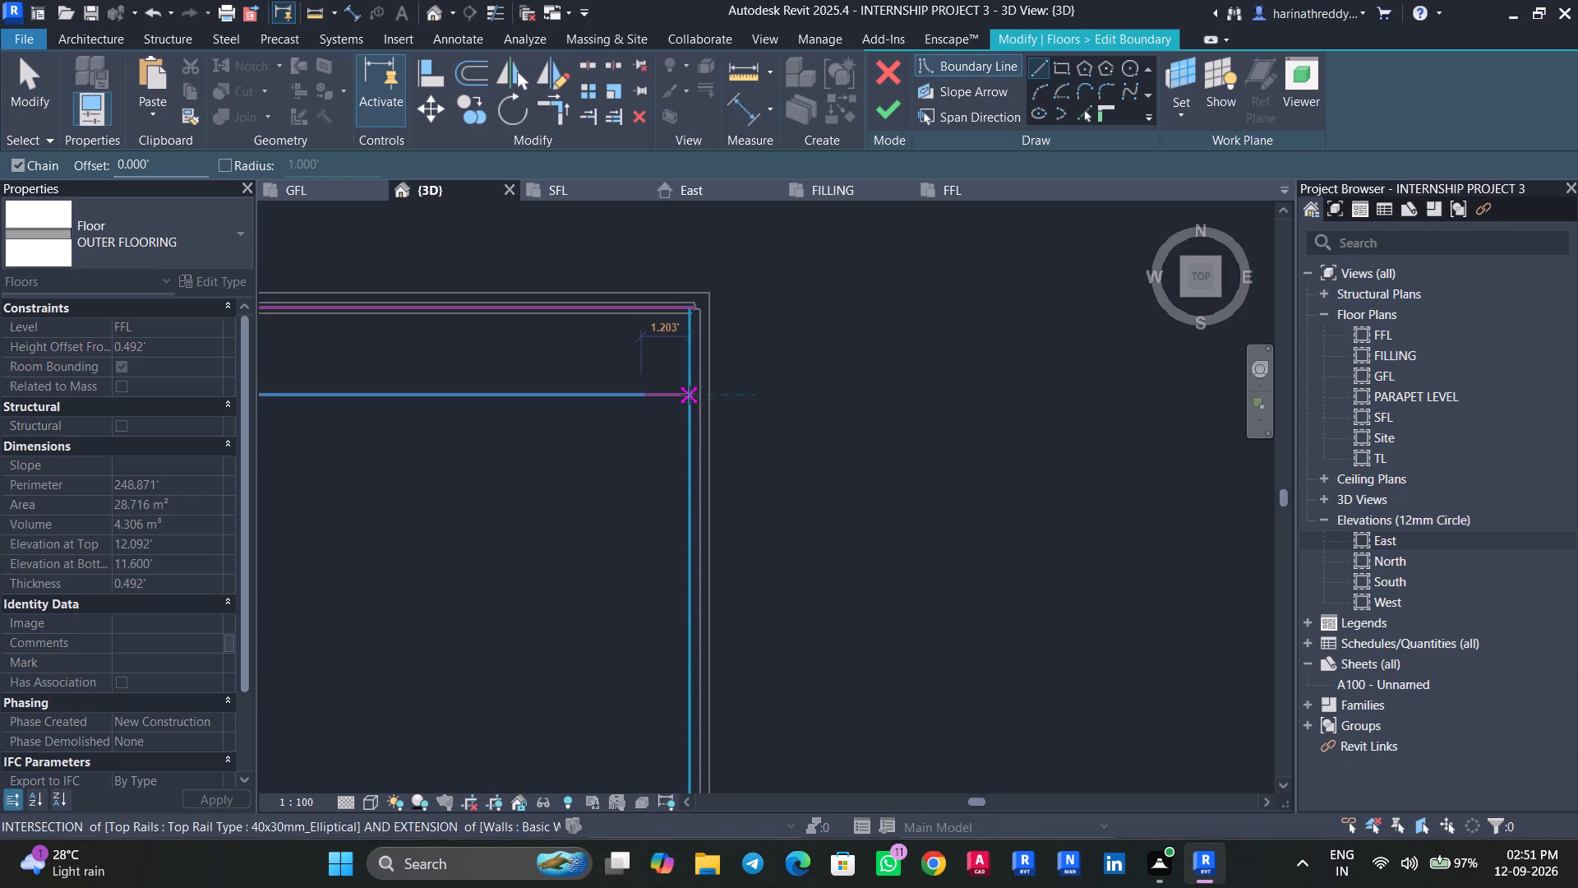
{"action": "left_click", "coordinate": [690, 395]}
{"action": "left_click", "coordinate": [692, 306]}
{"action": "key", "text": "Escape"}
{"action": "key", "text": "Escape"}
{"action": "key", "text": "Escape"}
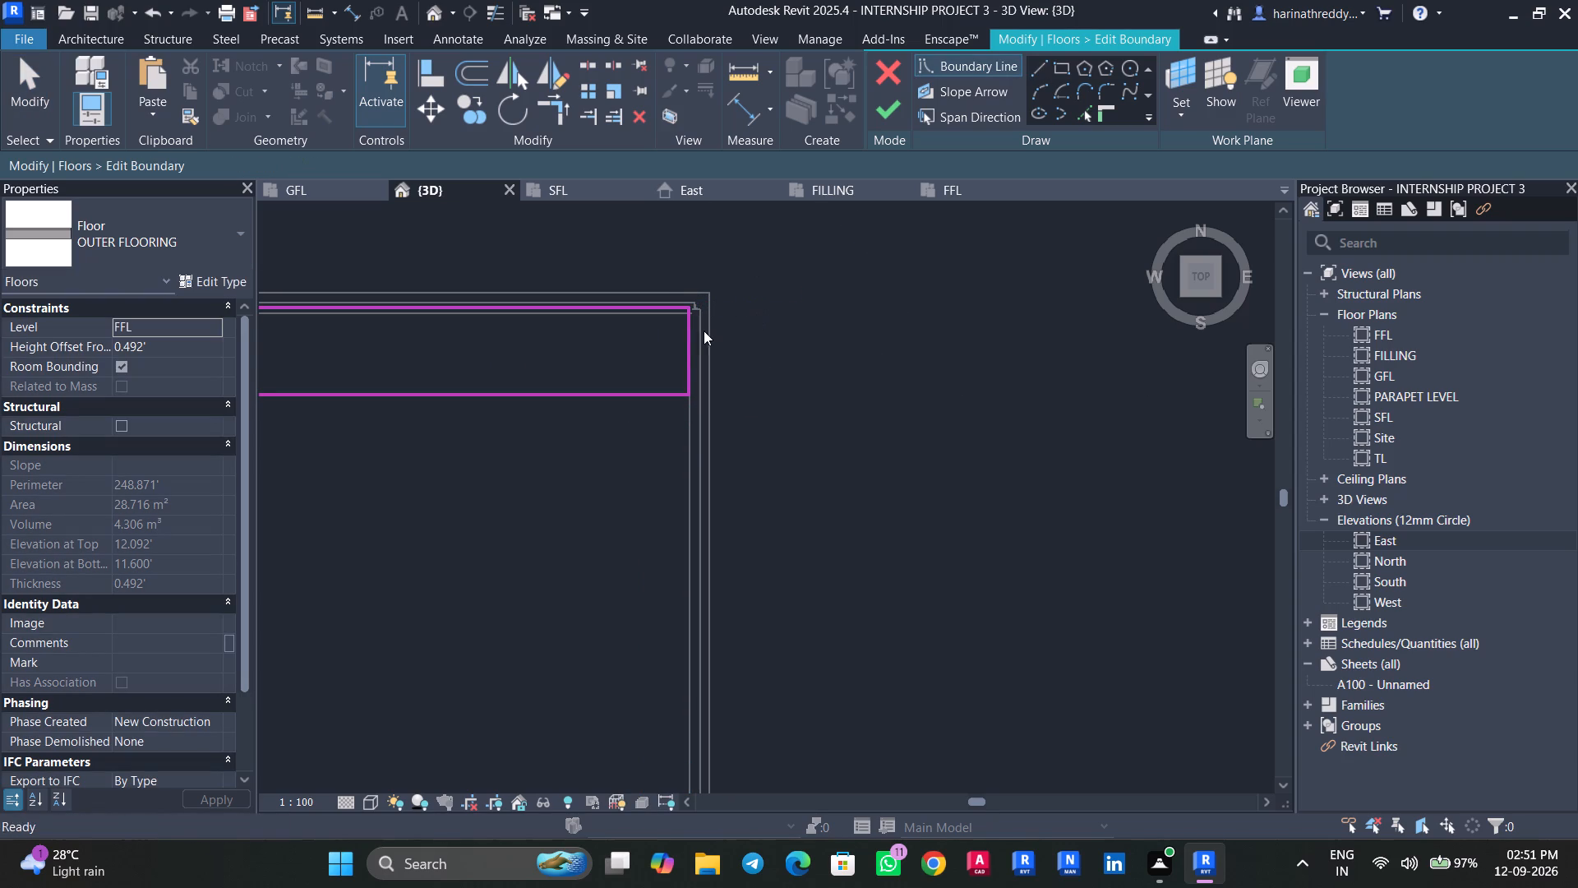
{"action": "left_click", "coordinate": [679, 343]}
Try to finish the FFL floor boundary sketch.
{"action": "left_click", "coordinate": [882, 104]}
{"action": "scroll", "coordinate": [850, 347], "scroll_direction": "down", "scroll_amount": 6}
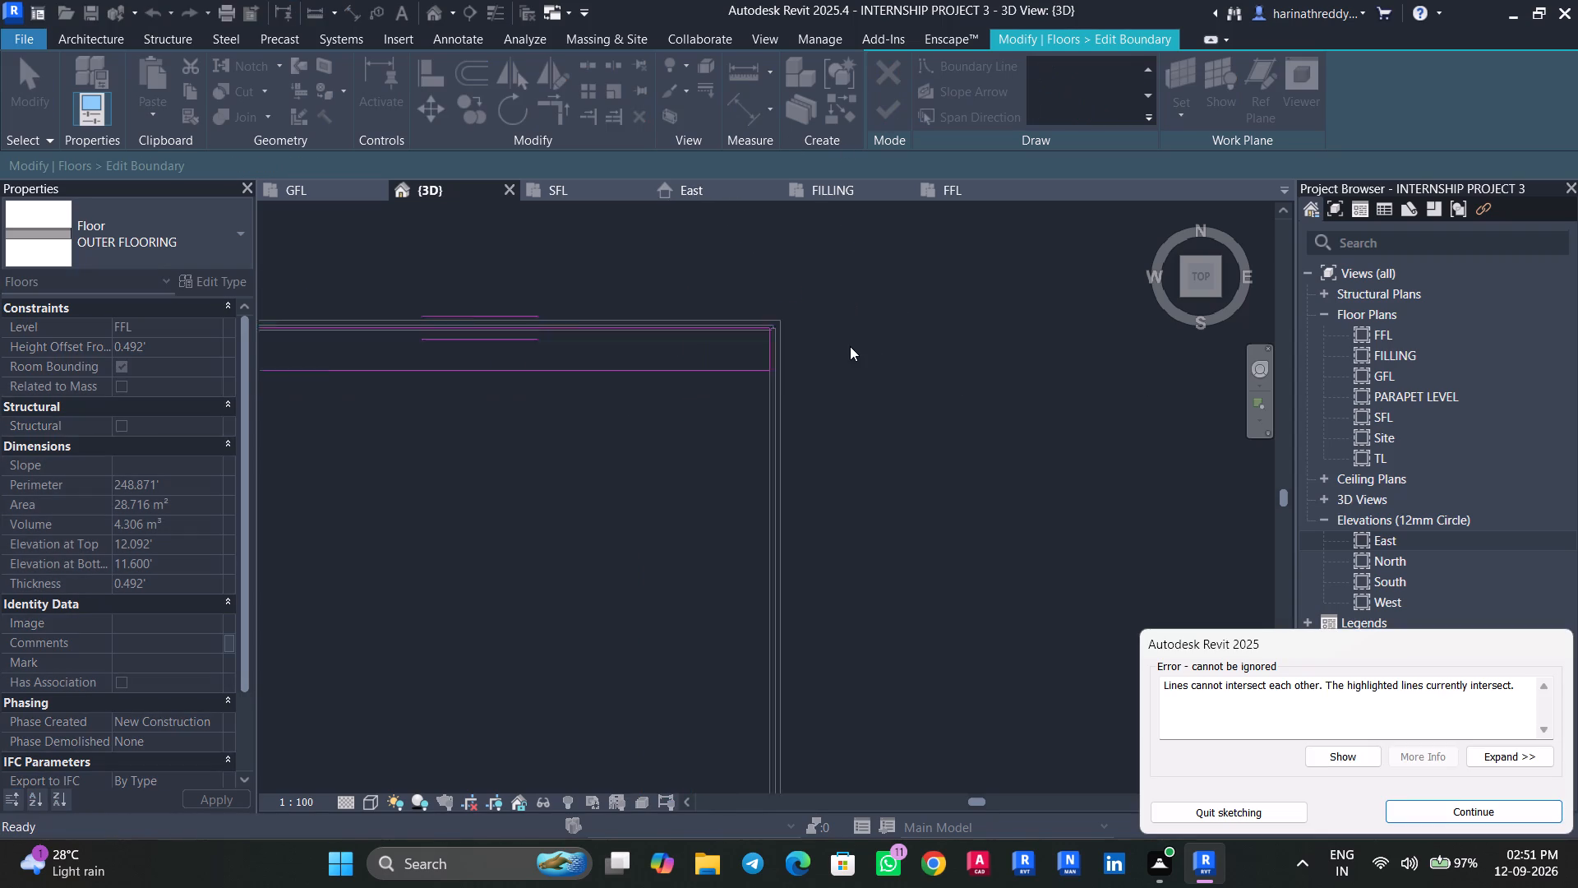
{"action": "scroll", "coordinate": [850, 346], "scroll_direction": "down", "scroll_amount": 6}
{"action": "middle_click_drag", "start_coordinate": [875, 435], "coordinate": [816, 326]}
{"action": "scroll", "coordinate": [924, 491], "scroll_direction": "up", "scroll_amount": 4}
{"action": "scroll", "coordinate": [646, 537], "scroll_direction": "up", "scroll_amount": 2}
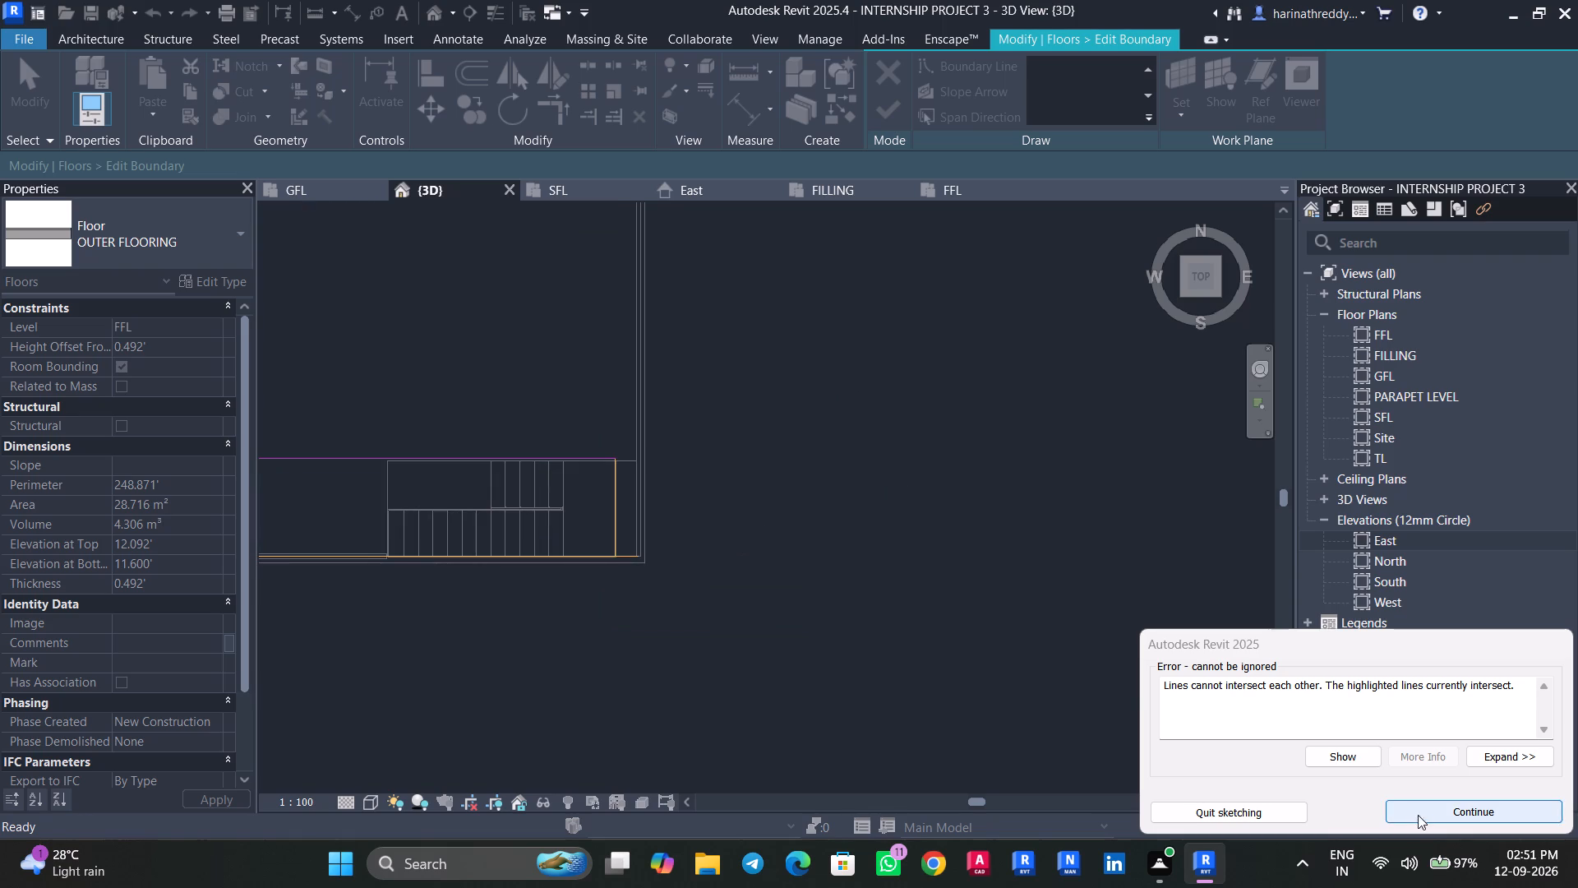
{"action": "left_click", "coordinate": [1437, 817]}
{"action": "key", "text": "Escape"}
Shorten the outer south boundary line so its east end meets the short line beside the stairs.
{"action": "left_click", "coordinate": [629, 555]}
{"action": "scroll", "coordinate": [628, 555], "scroll_direction": "up", "scroll_amount": 5}
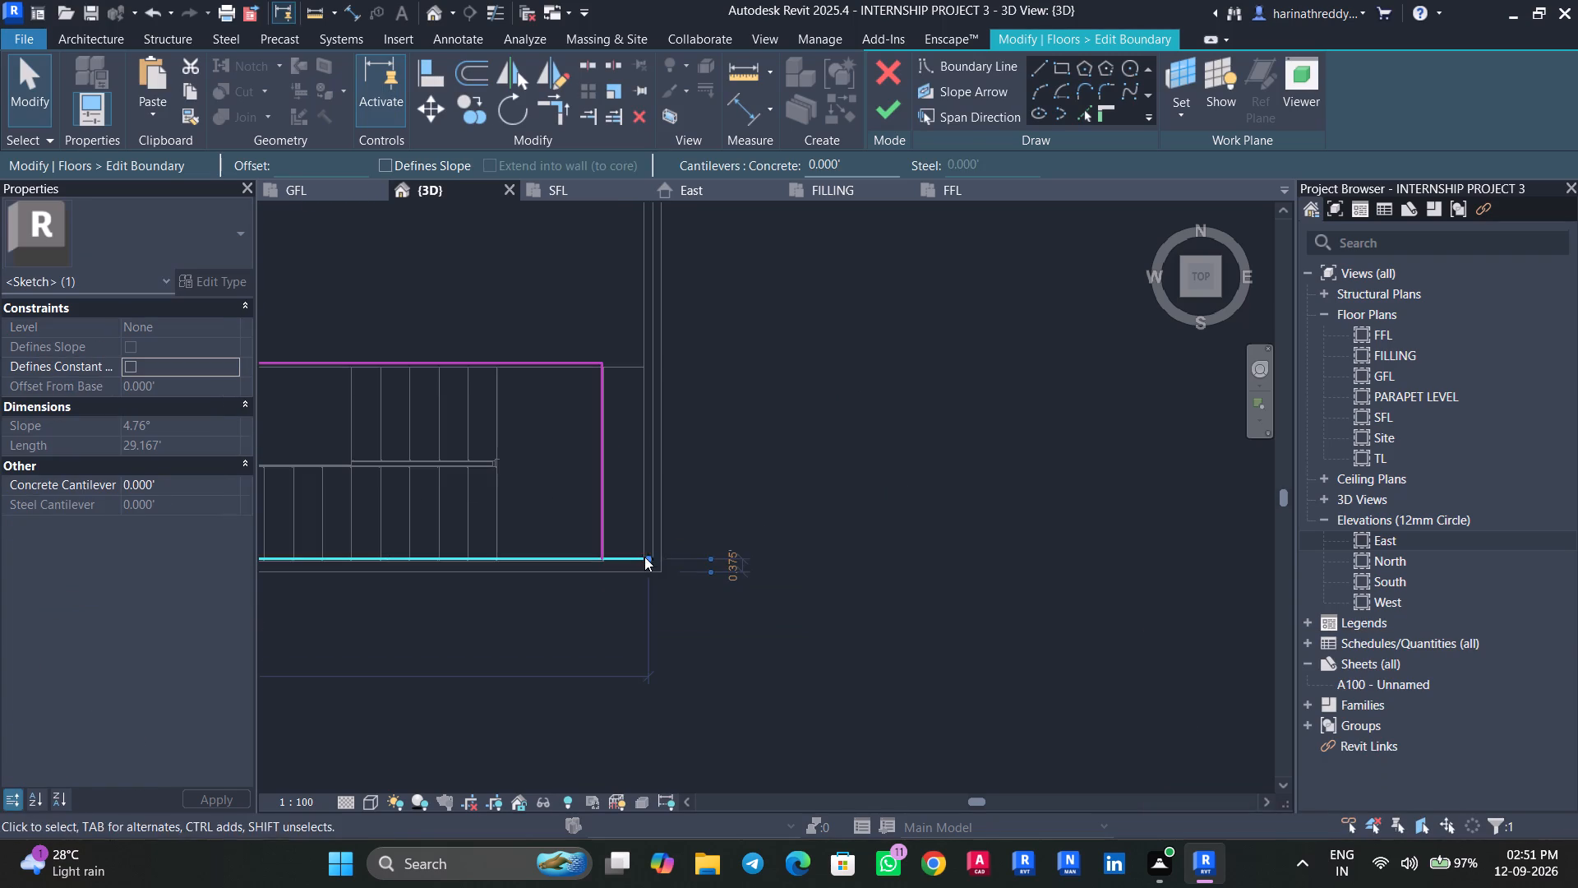
{"action": "left_click_drag", "start_coordinate": [644, 557], "coordinate": [602, 559]}
{"action": "key", "text": "Escape"}
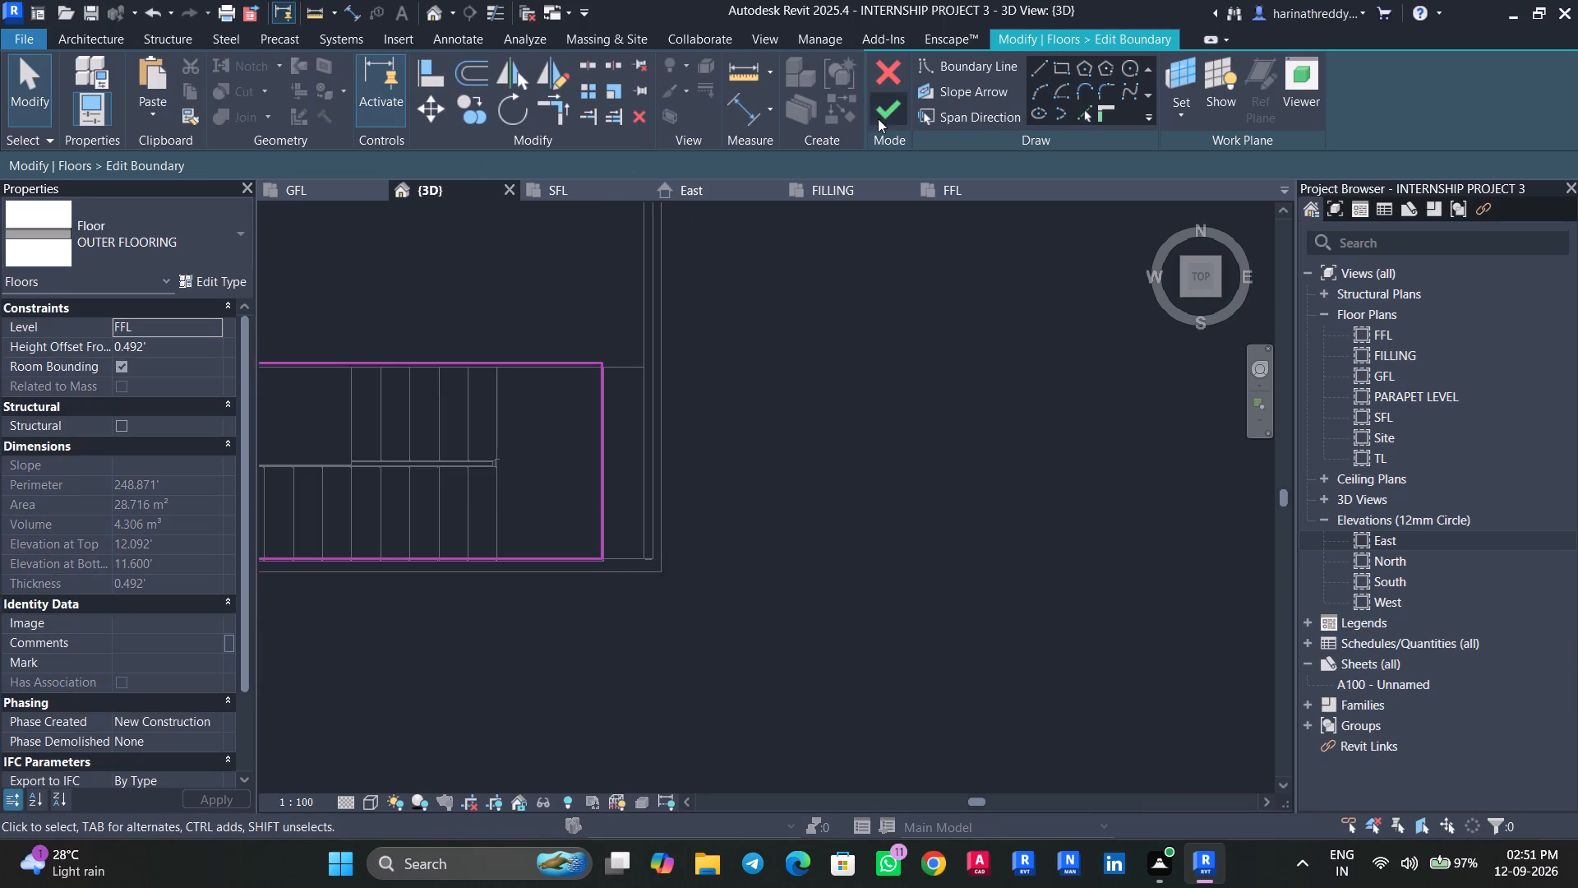
Finish the FFL floor sketch, attach the walls to the floor's bottom and detach the walls' missed targets.
{"action": "left_click", "coordinate": [878, 115]}
{"action": "left_click", "coordinate": [837, 446]}
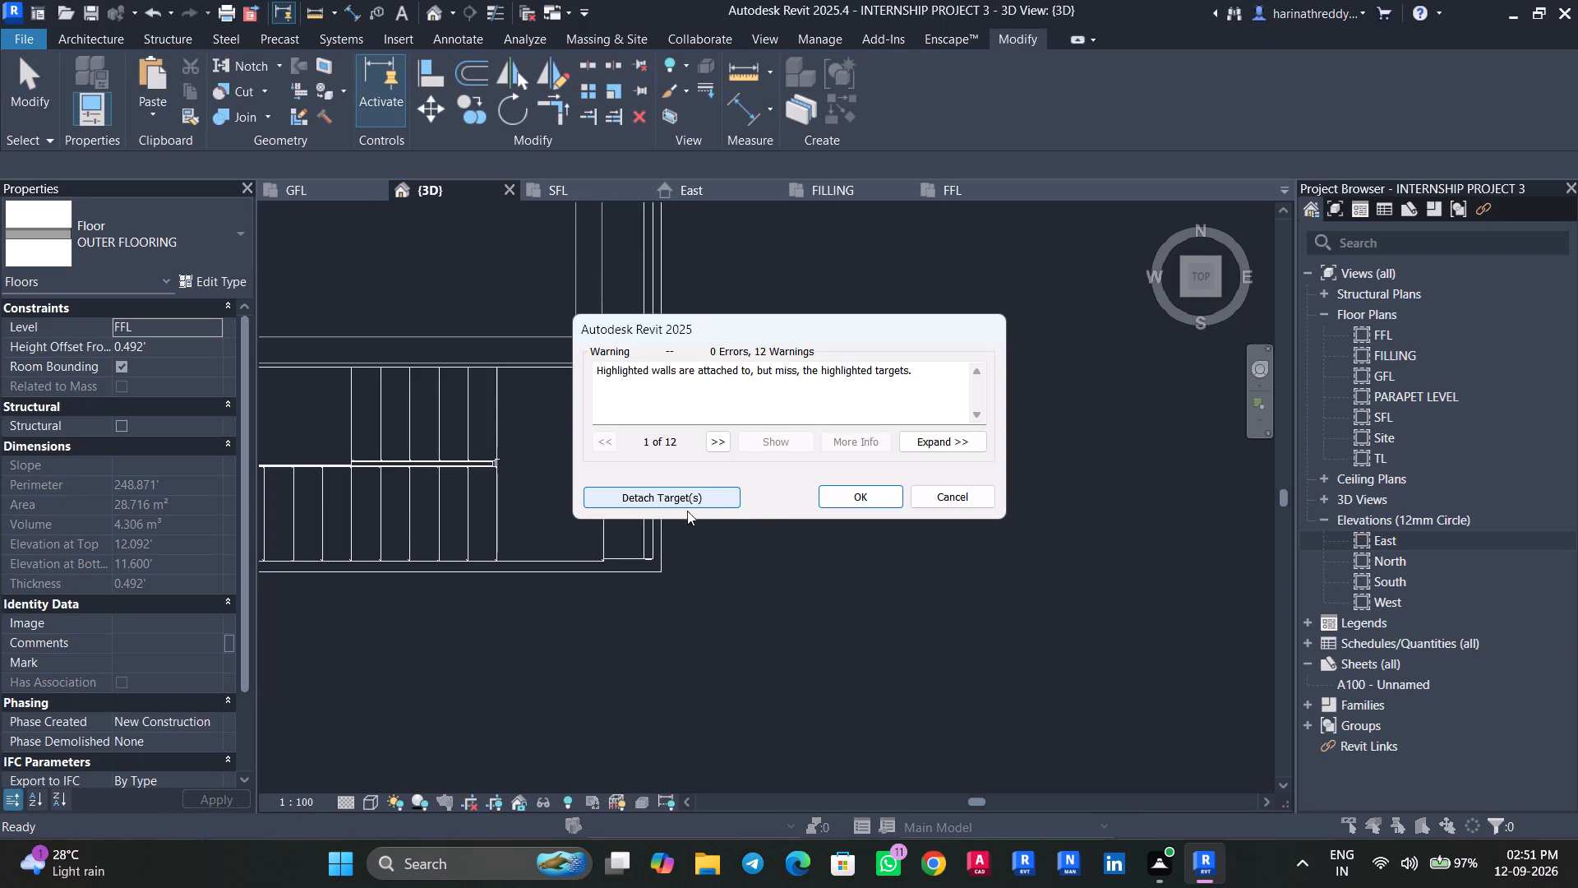
{"action": "left_click", "coordinate": [695, 503]}
Display the 3D view with realistic material textures at fine detail level.
{"action": "scroll", "coordinate": [789, 603], "scroll_direction": "down", "scroll_amount": 10}
{"action": "middle_click_drag", "start_coordinate": [796, 611], "coordinate": [781, 438], "text": "shift"}
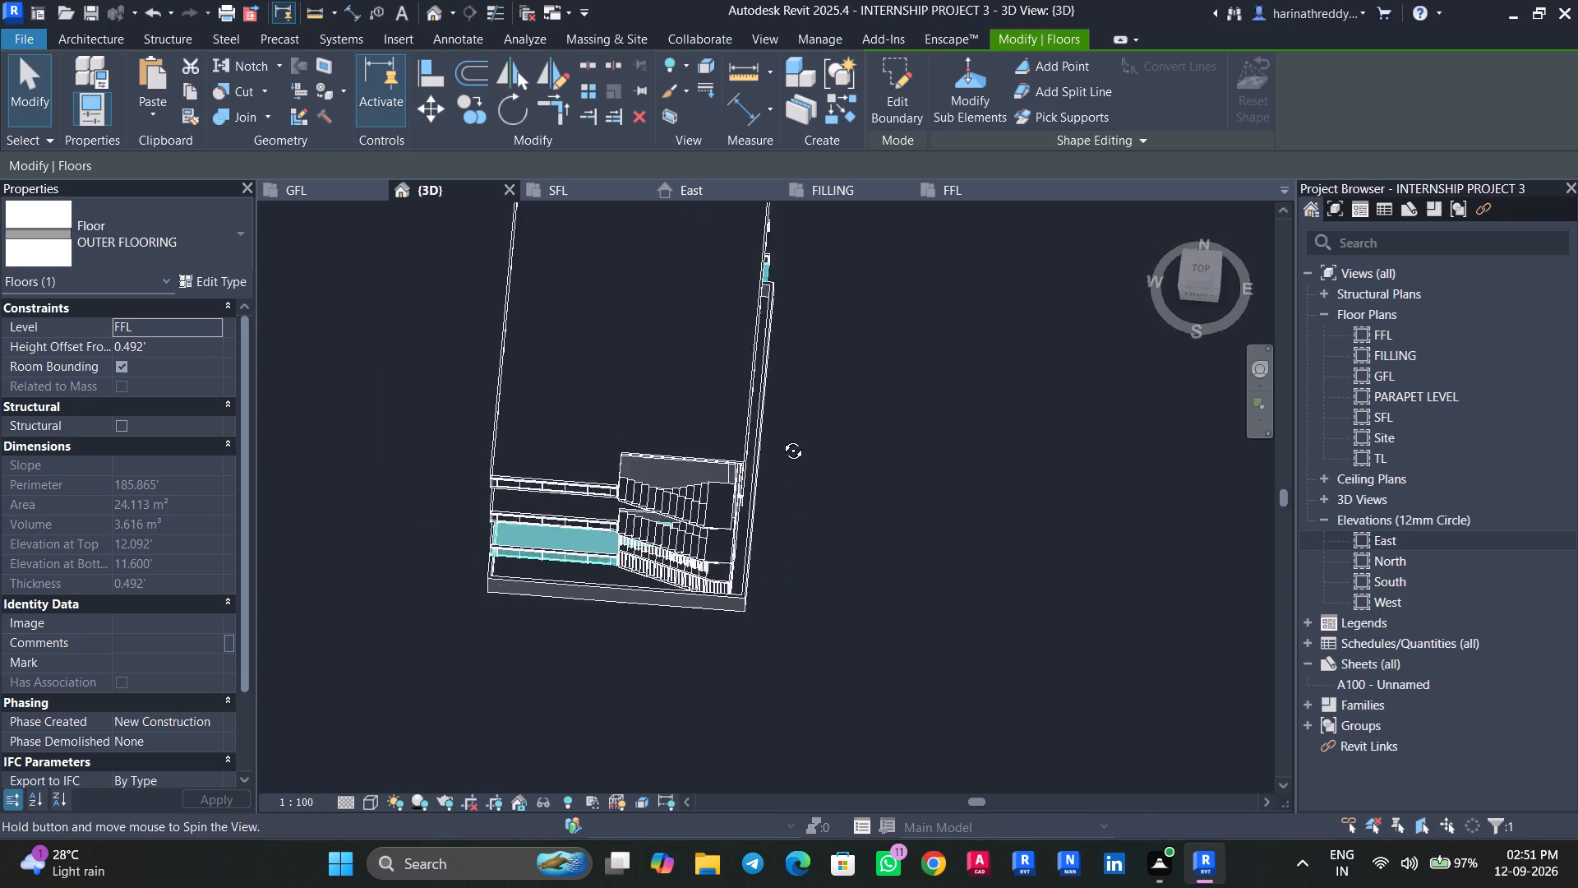
{"action": "middle_click_drag", "start_coordinate": [781, 438], "coordinate": [802, 329], "text": "shift"}
{"action": "key", "text": "Escape"}
{"action": "left_click", "coordinate": [375, 793]}
{"action": "left_click", "coordinate": [393, 774]}
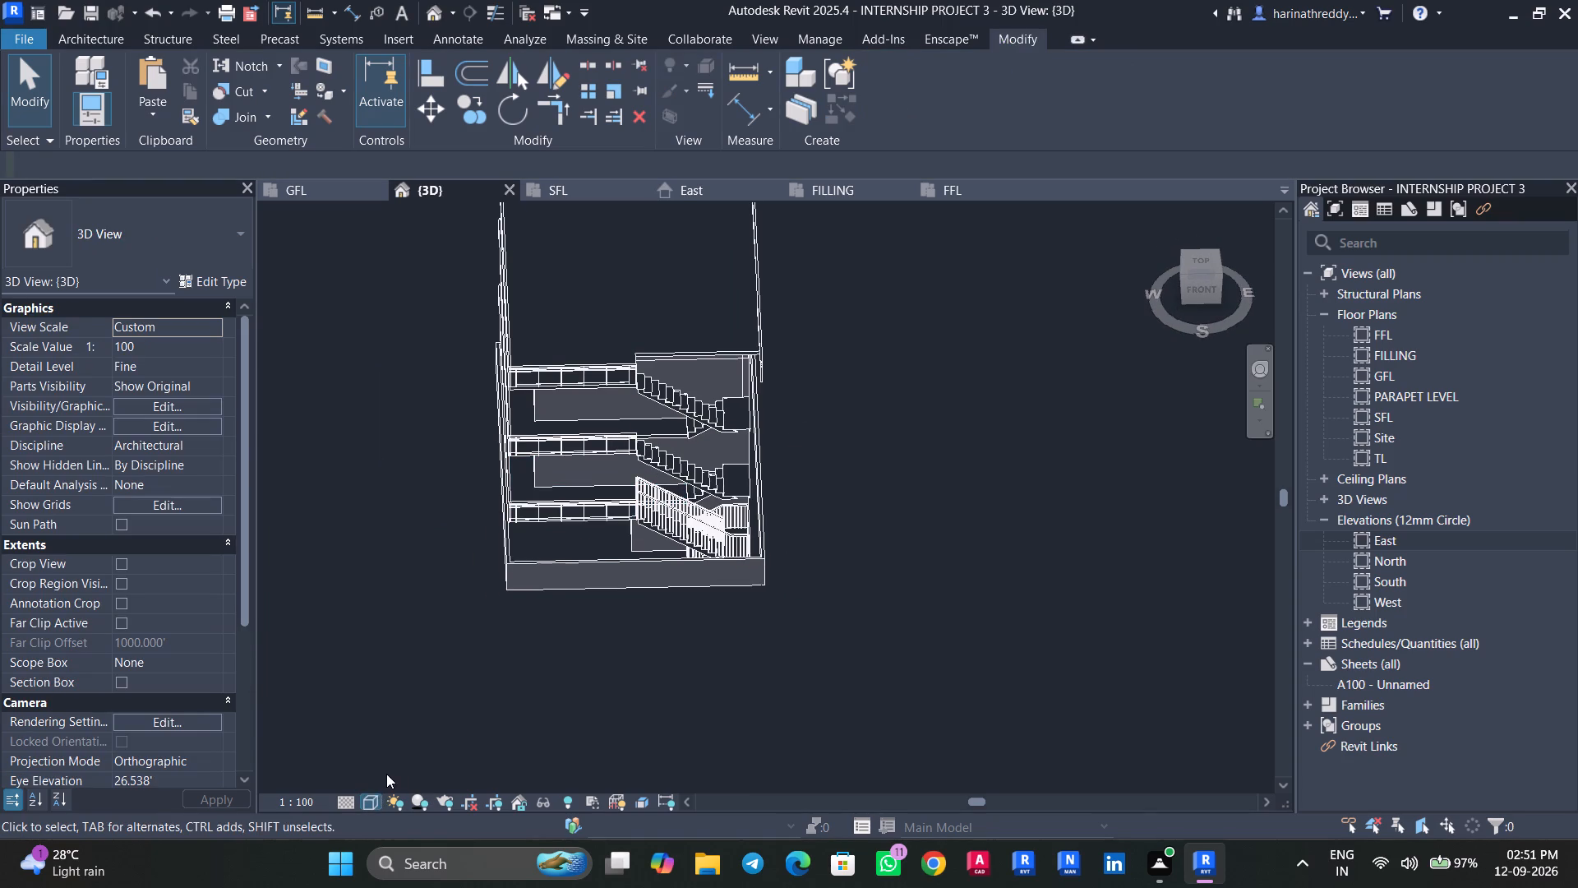
{"action": "left_click", "coordinate": [344, 802]}
{"action": "left_click", "coordinate": [358, 784]}
Examine the stair side and the east facade, including the exposed floor edge between the exterior walls.
{"action": "scroll", "coordinate": [826, 601], "scroll_direction": "up", "scroll_amount": 3}
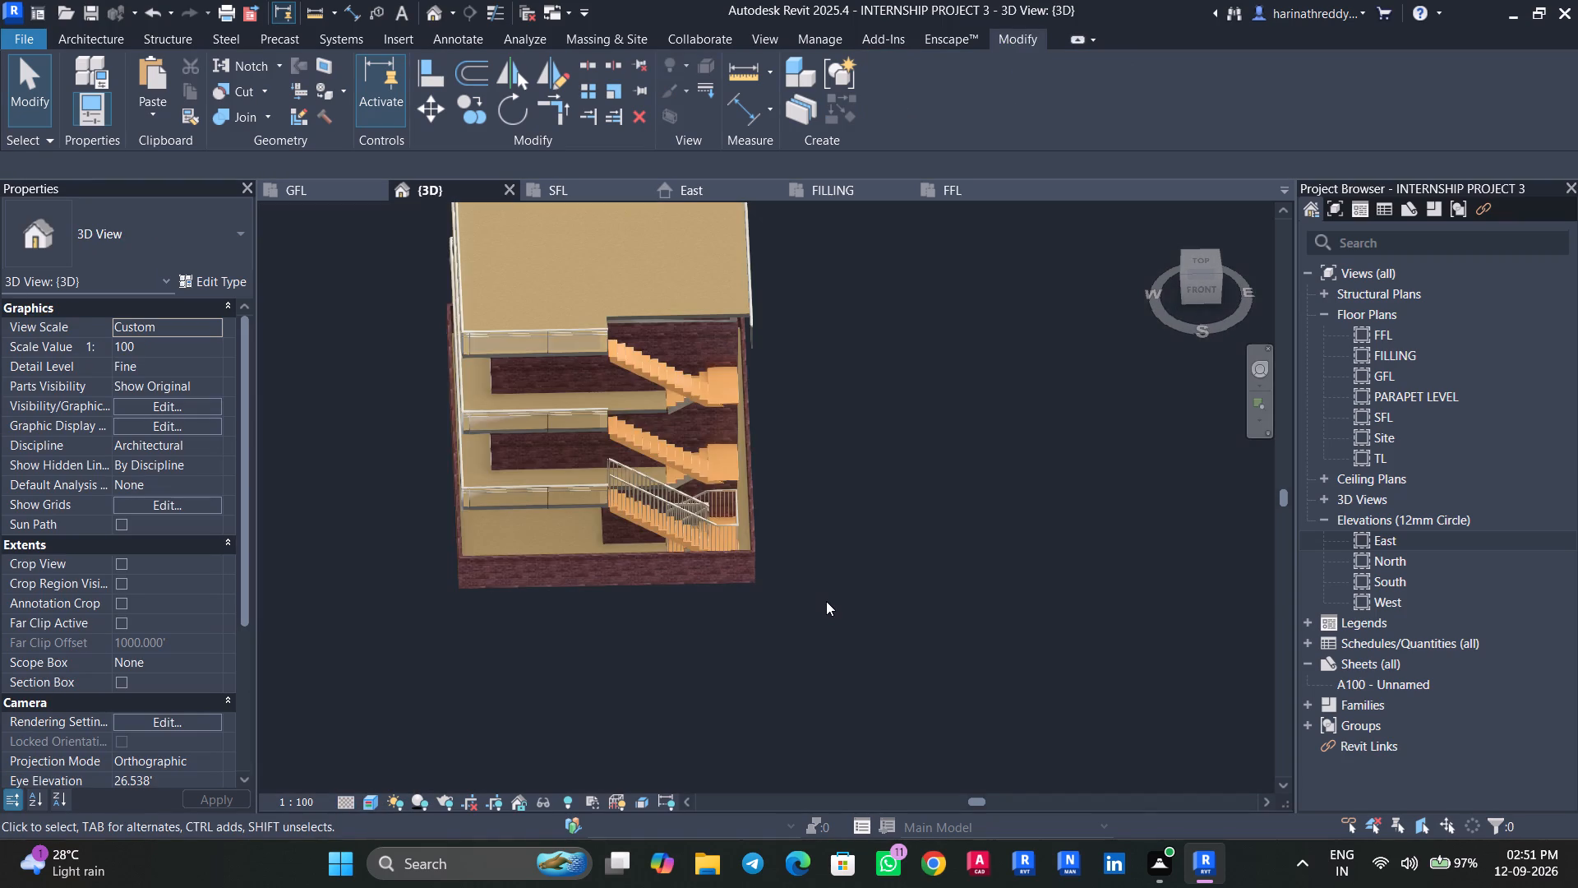
{"action": "middle_click_drag", "start_coordinate": [826, 600], "coordinate": [758, 560], "text": "shift"}
{"action": "scroll", "coordinate": [750, 554], "scroll_direction": "up", "scroll_amount": 1}
{"action": "middle_click_drag", "start_coordinate": [750, 554], "coordinate": [750, 630]}
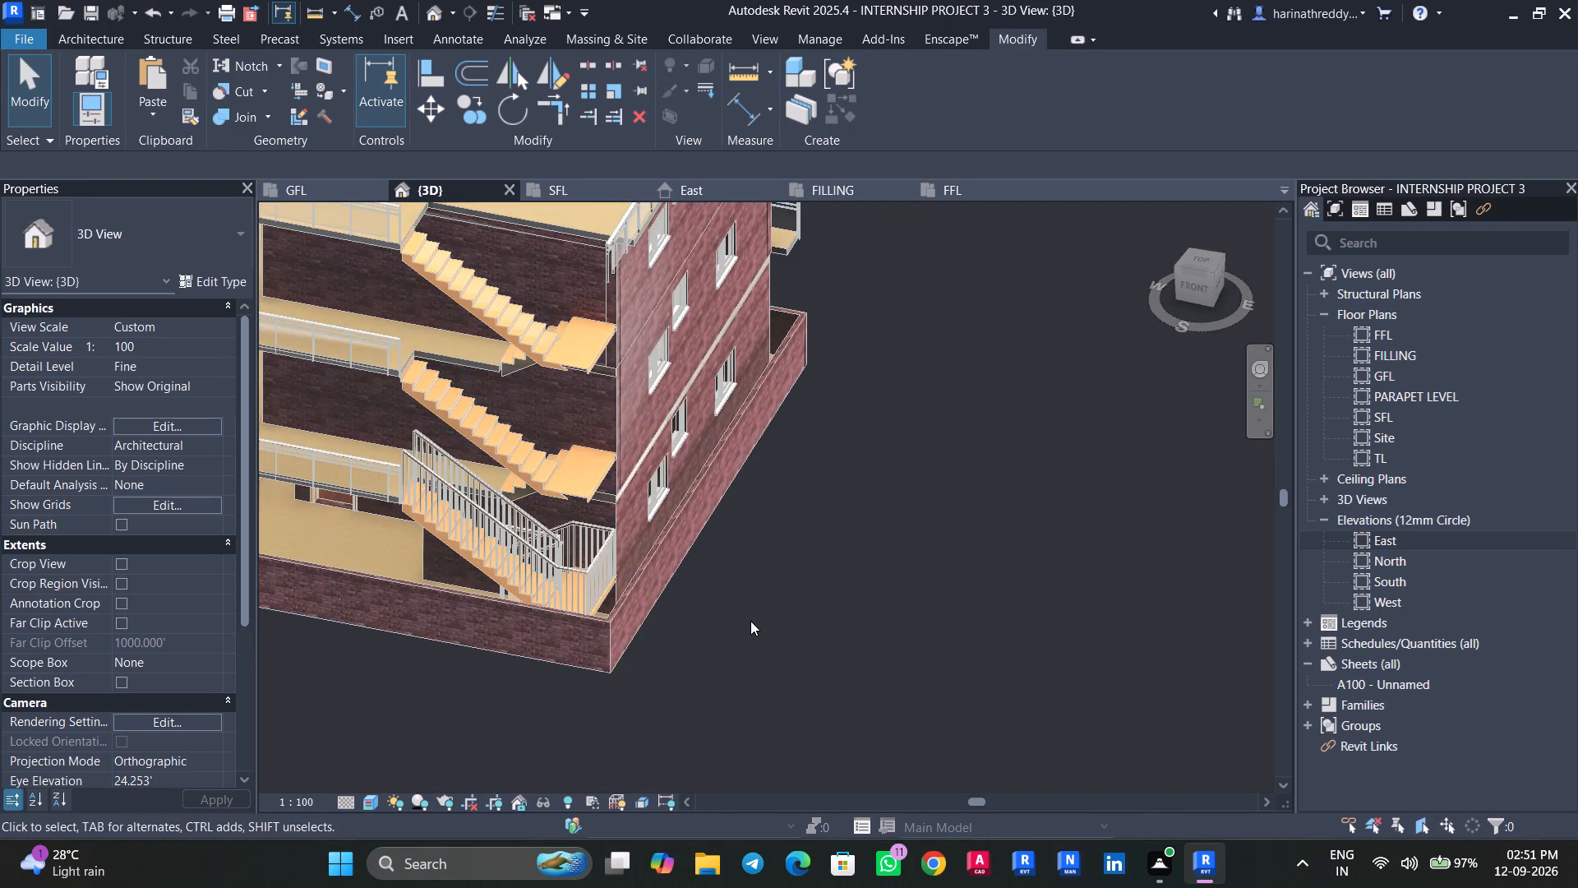
{"action": "scroll", "coordinate": [750, 621], "scroll_direction": "down", "scroll_amount": 3}
{"action": "middle_click_drag", "start_coordinate": [750, 621], "coordinate": [579, 595], "text": "shift"}
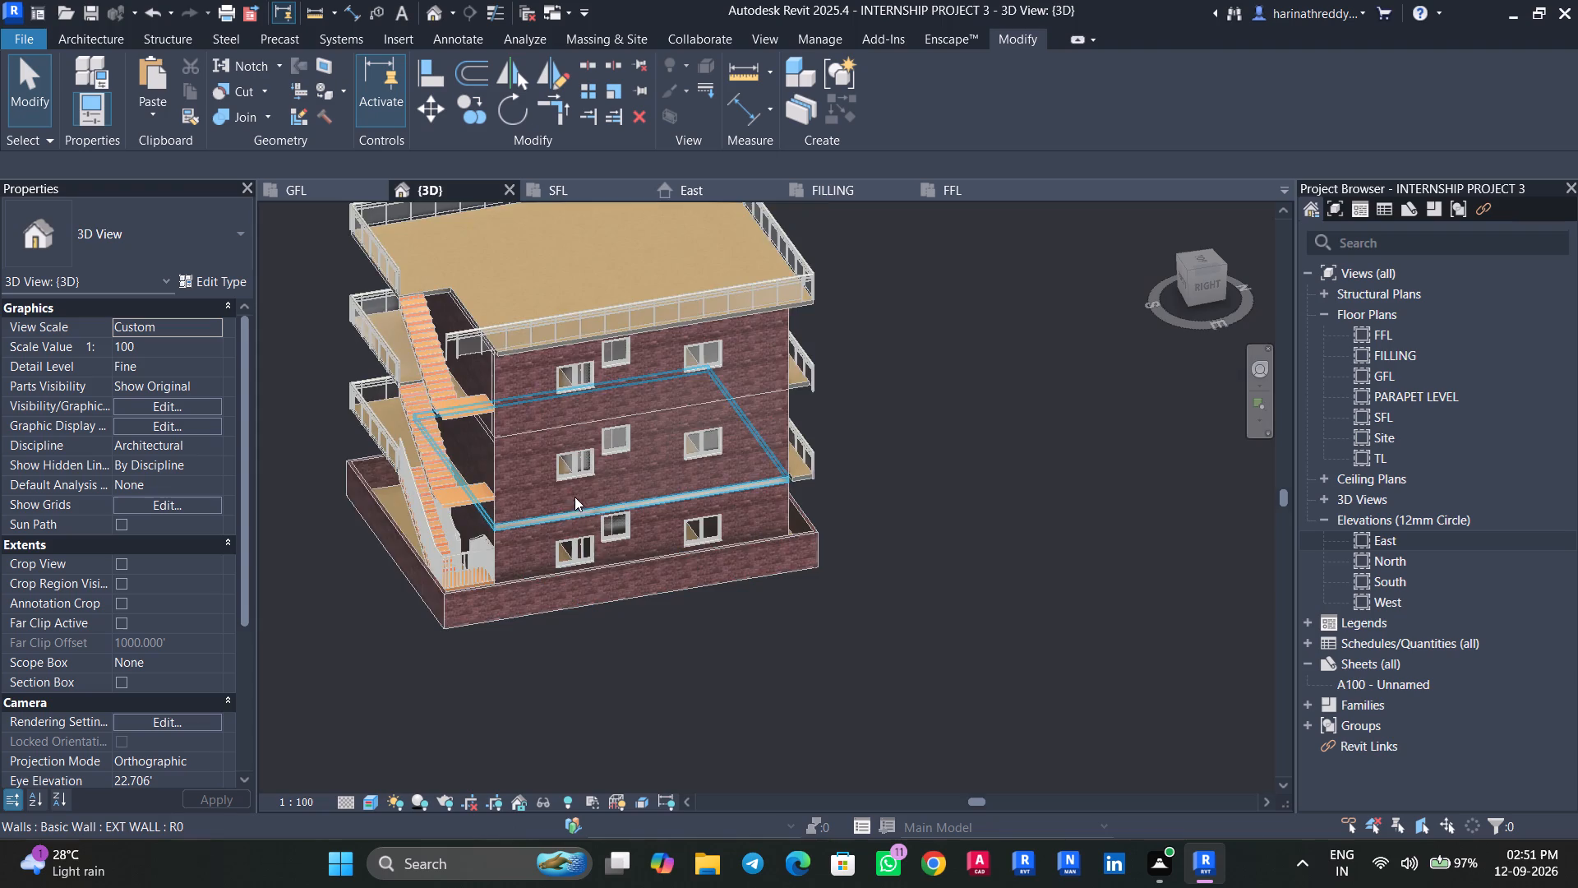
{"action": "scroll", "coordinate": [574, 497], "scroll_direction": "up", "scroll_amount": 1}
{"action": "scroll", "coordinate": [574, 497], "scroll_direction": "down", "scroll_amount": 1}
{"action": "scroll", "coordinate": [575, 496], "scroll_direction": "up", "scroll_amount": 2}
{"action": "middle_click_drag", "start_coordinate": [504, 496], "coordinate": [468, 444]}
{"action": "scroll", "coordinate": [468, 444], "scroll_direction": "up", "scroll_amount": 6, "text": "shift"}
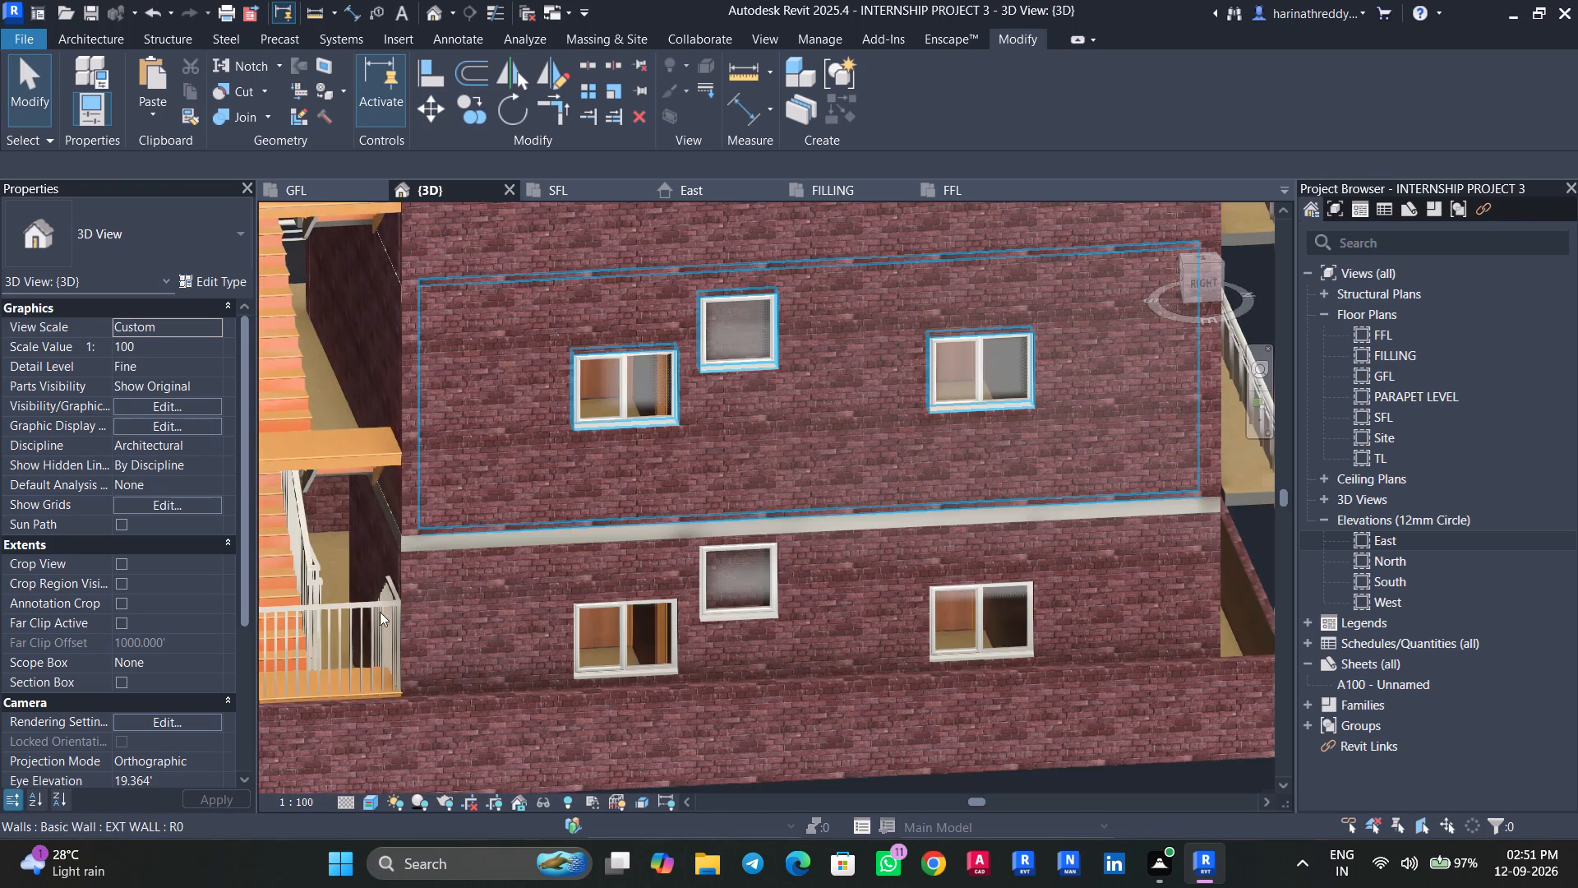
{"action": "left_click", "coordinate": [516, 249]}
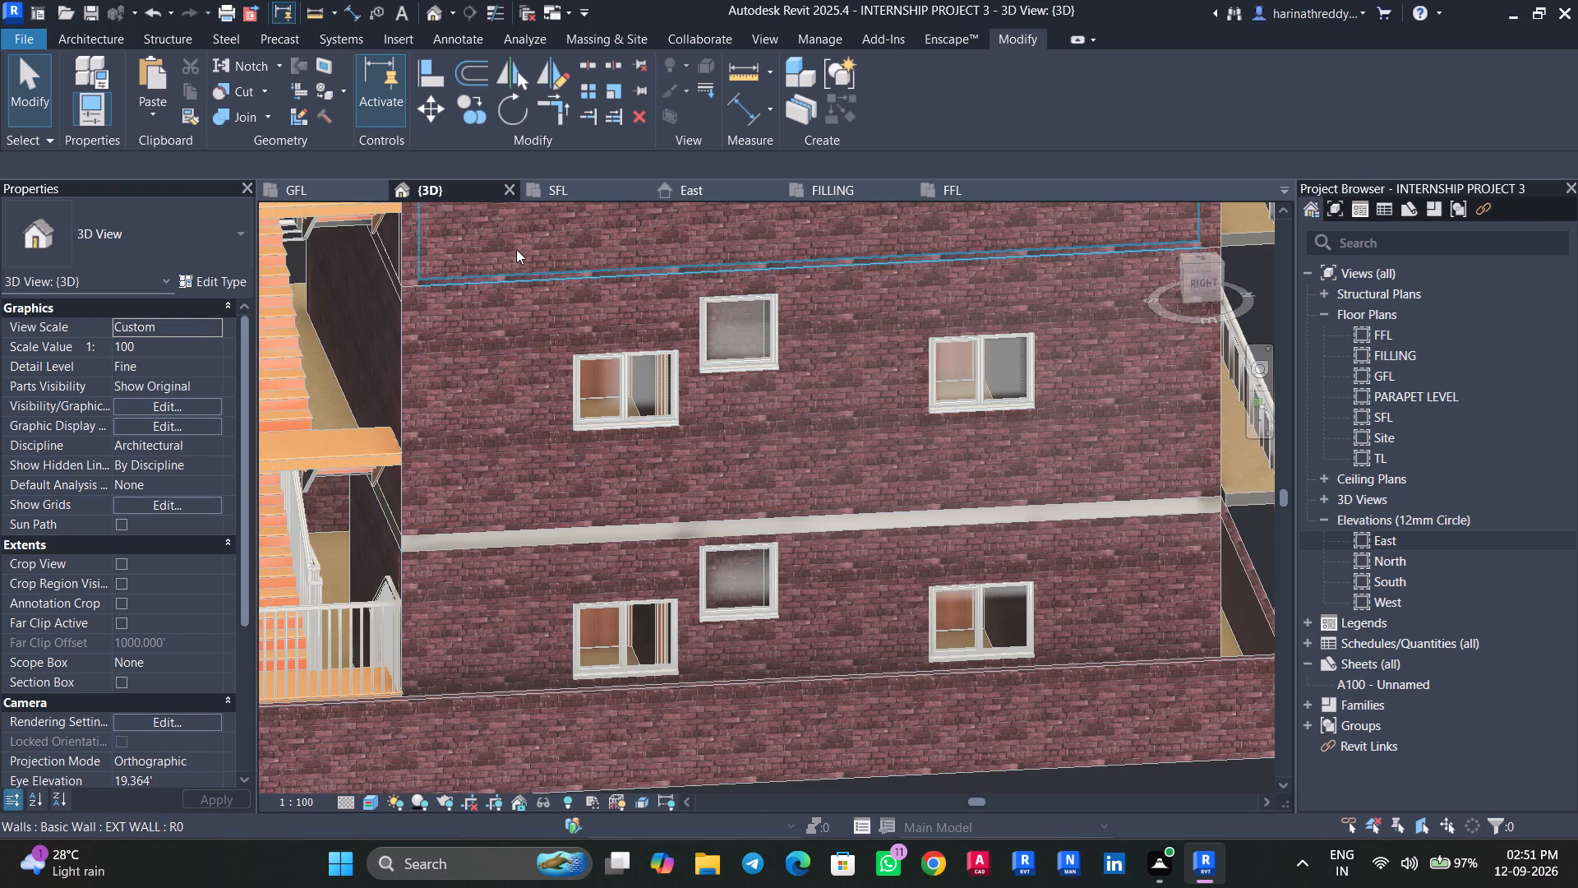
{"action": "key", "text": "Escape"}
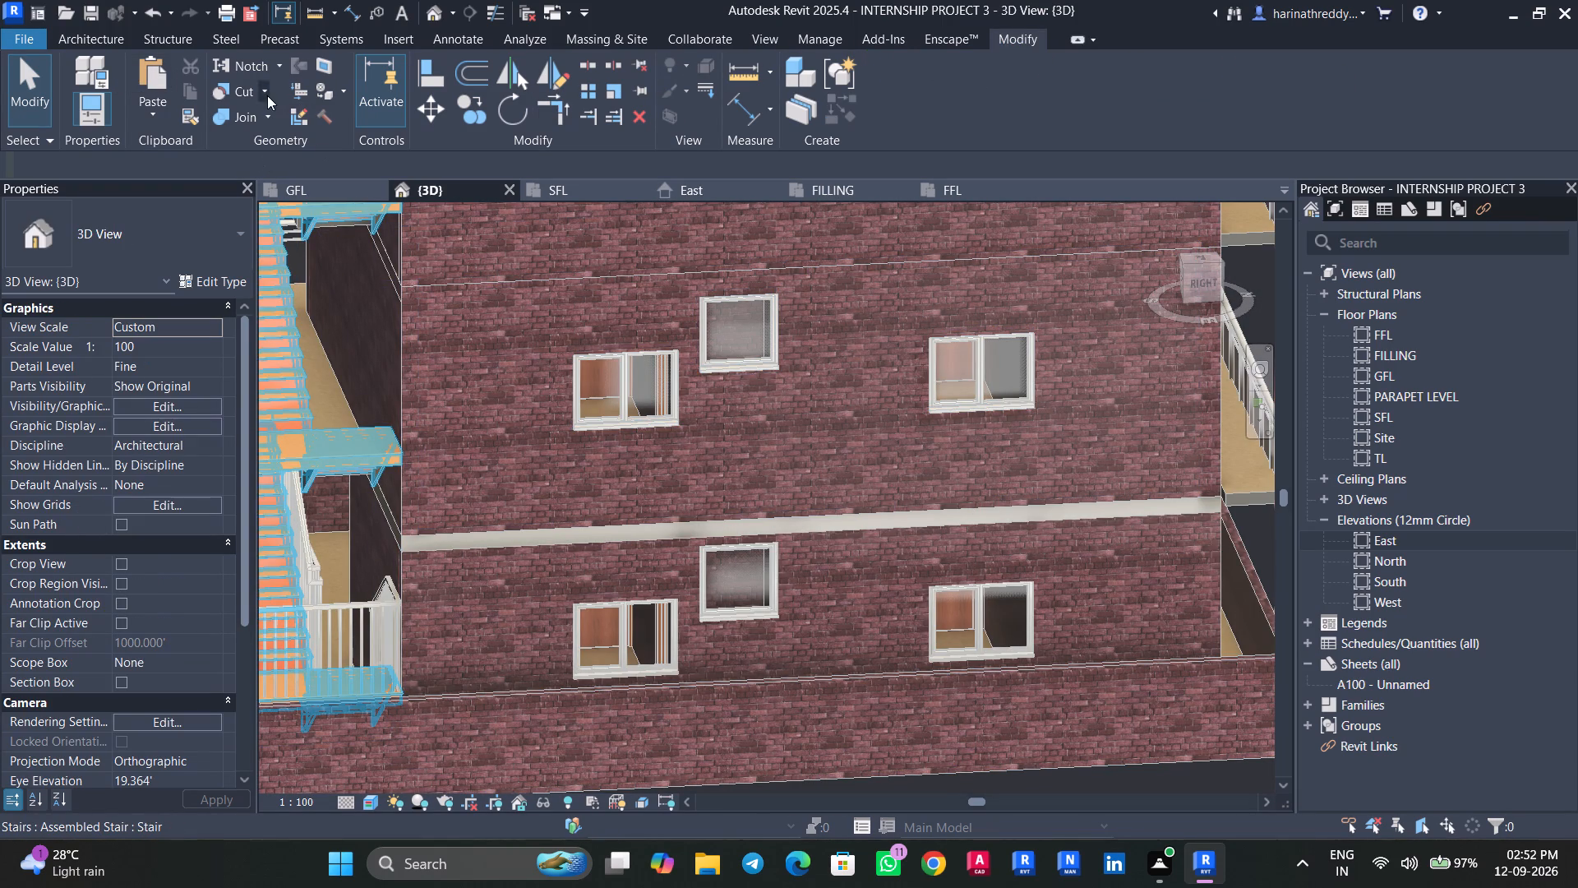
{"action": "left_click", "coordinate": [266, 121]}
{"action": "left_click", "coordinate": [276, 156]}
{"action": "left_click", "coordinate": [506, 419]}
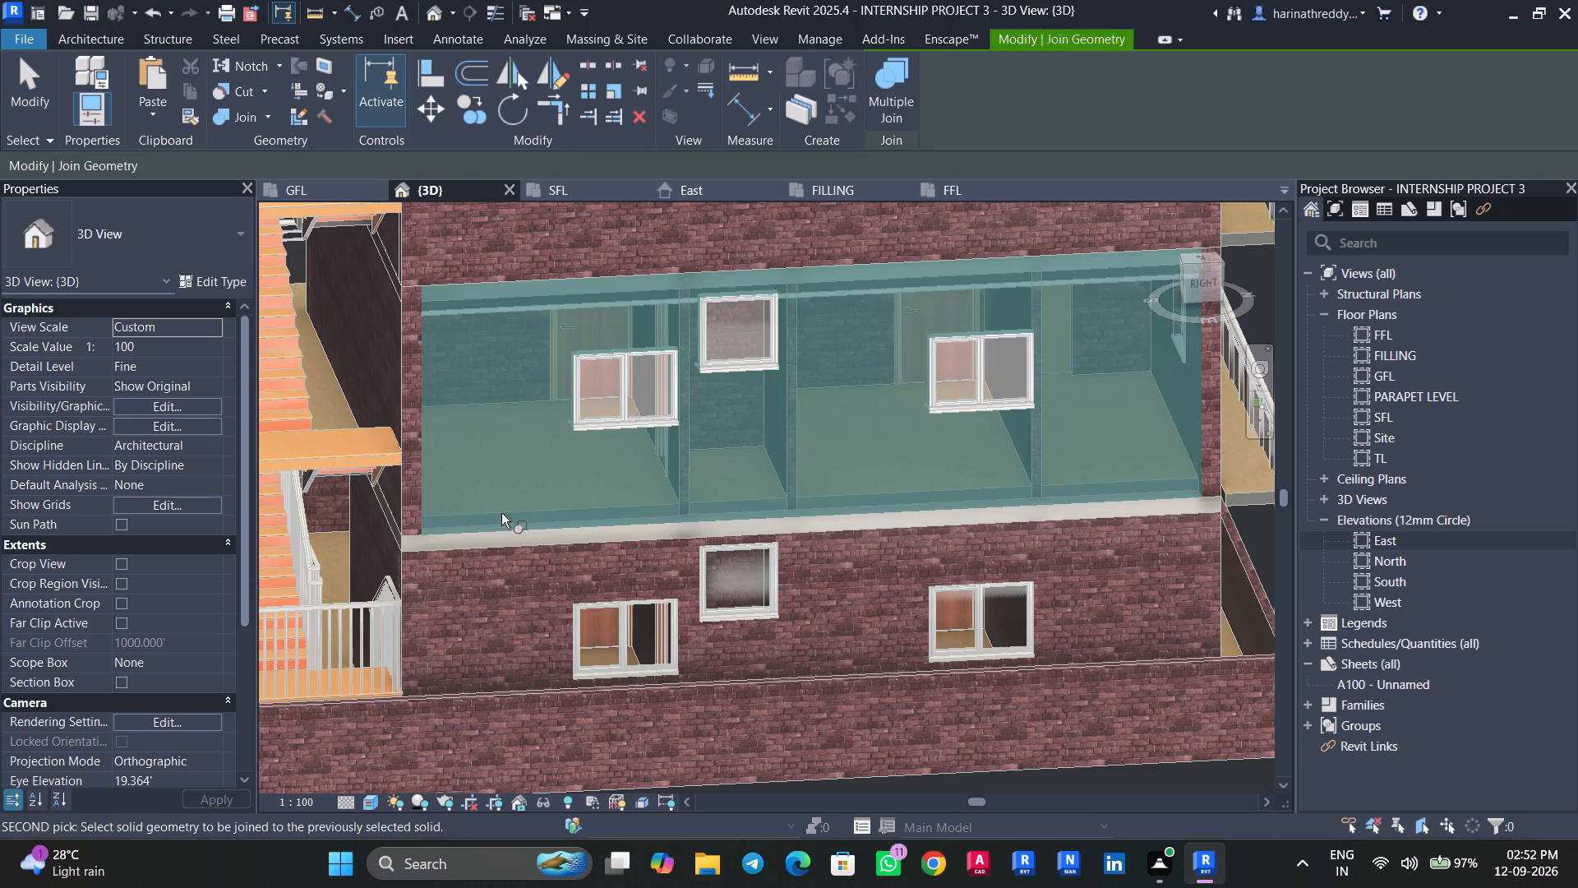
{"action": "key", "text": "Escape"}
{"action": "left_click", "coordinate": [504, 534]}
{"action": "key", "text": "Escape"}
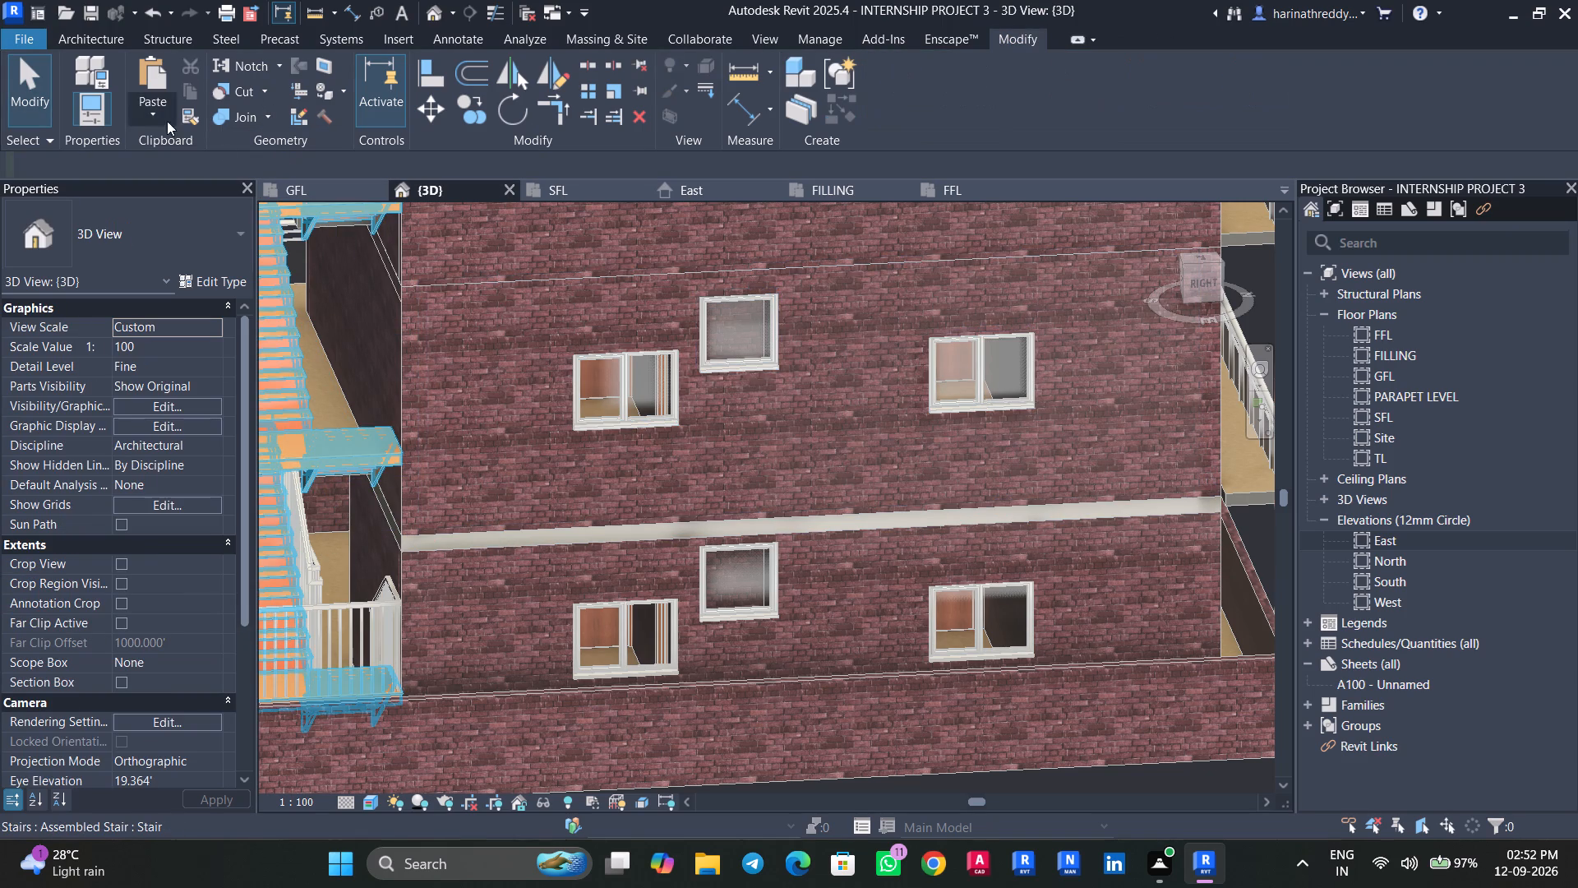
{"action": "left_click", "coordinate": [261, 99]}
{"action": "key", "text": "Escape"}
Use Join Geometry to join the exposed floor edge band on the east facade with the exterior wall above it.
{"action": "left_click", "coordinate": [265, 116]}
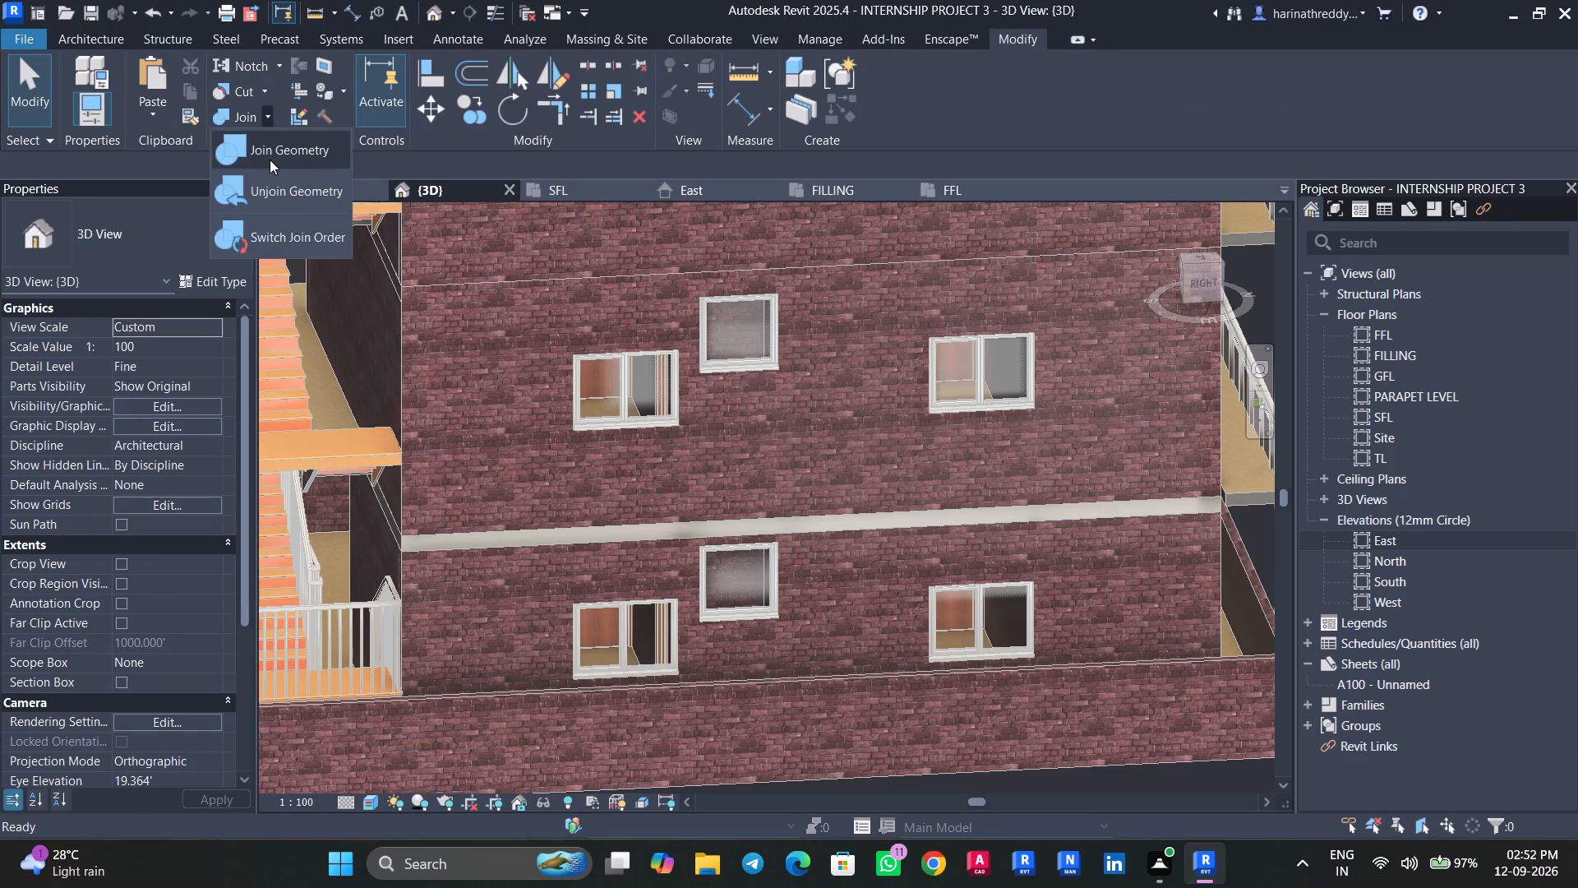
{"action": "left_click", "coordinate": [278, 154]}
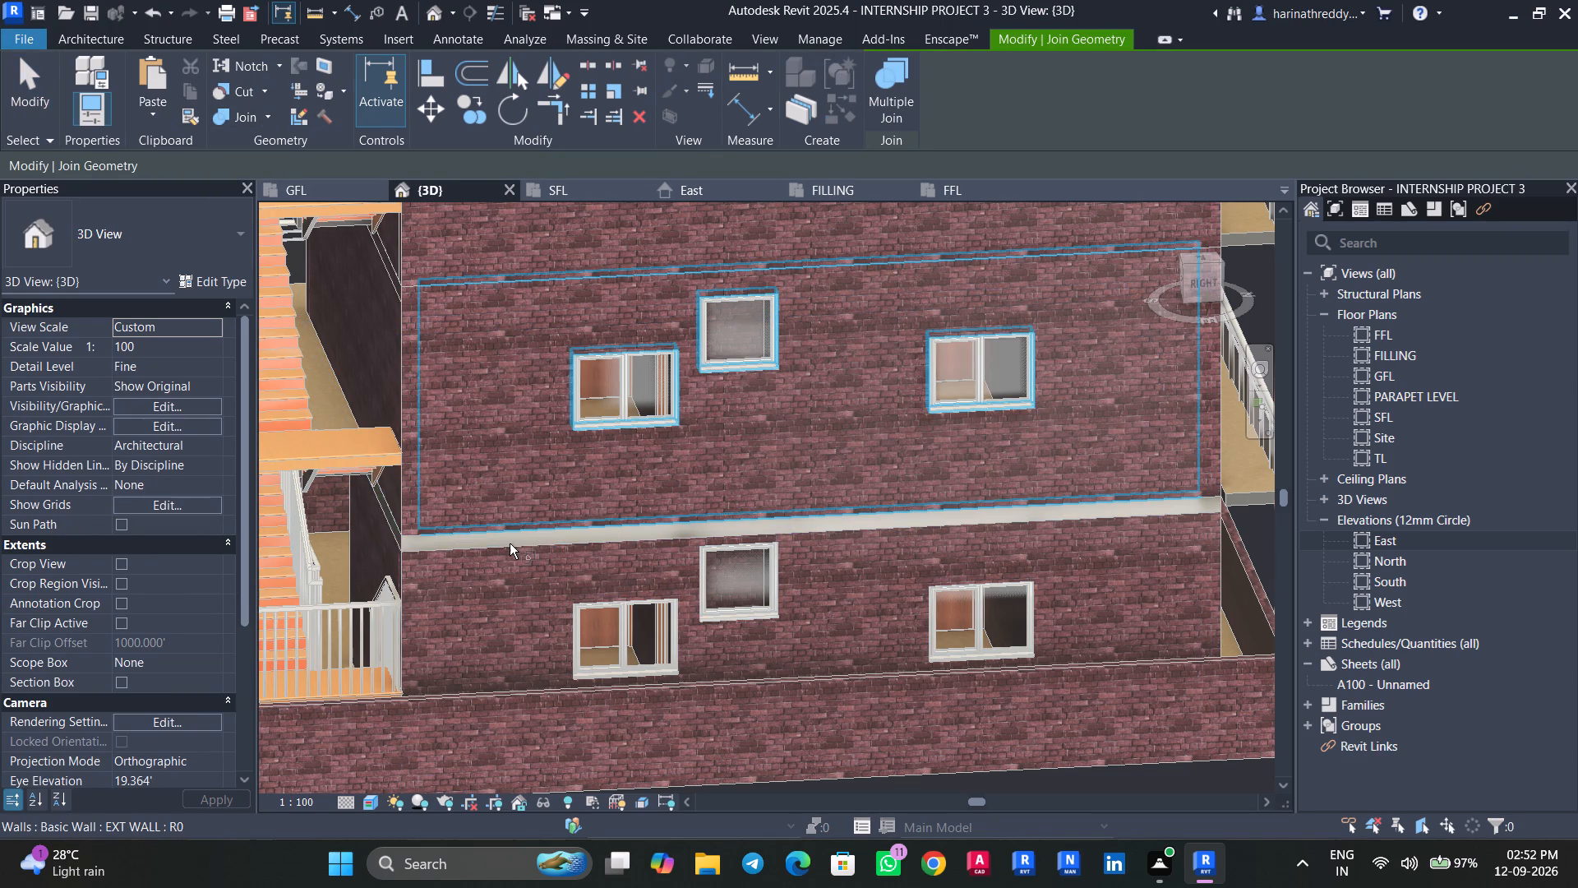
{"action": "scroll", "coordinate": [508, 539], "scroll_direction": "up", "scroll_amount": 3}
{"action": "left_click", "coordinate": [508, 538]}
{"action": "left_click", "coordinate": [517, 507]}
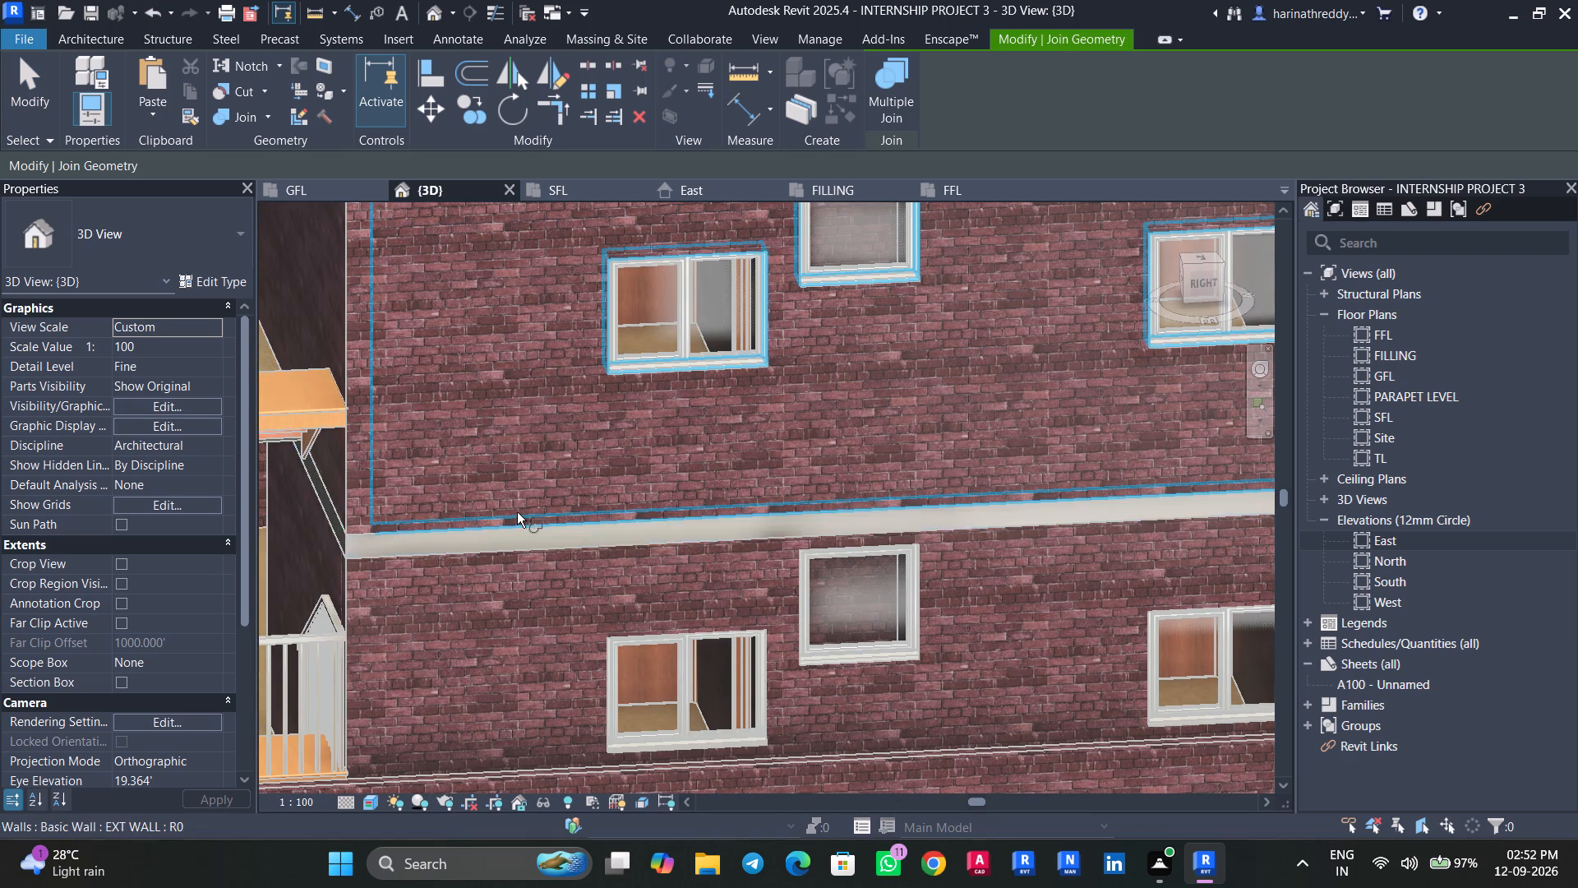
Examine the east facade's exposed floor edge bands and its exterior walls from several angles.
{"action": "key", "text": "Escape"}
{"action": "key", "text": "Escape"}
{"action": "scroll", "coordinate": [431, 602], "scroll_direction": "down", "scroll_amount": 8}
{"action": "middle_click_drag", "start_coordinate": [430, 602], "coordinate": [424, 512], "text": "shift"}
{"action": "key", "text": "Escape"}
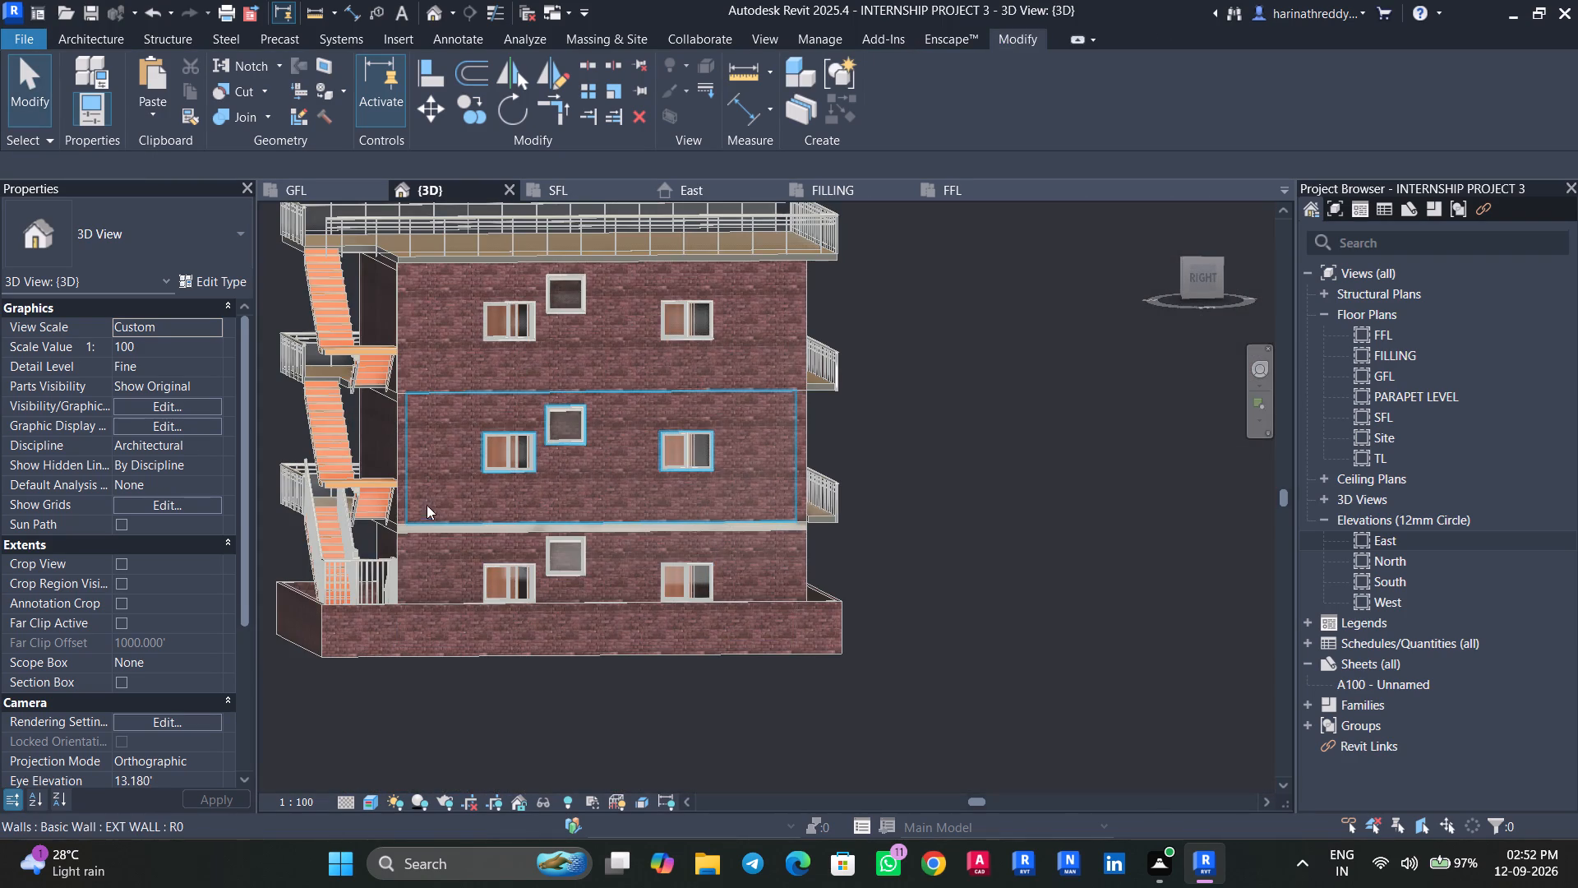
{"action": "middle_click_drag", "start_coordinate": [439, 419], "coordinate": [797, 420], "text": "shift"}
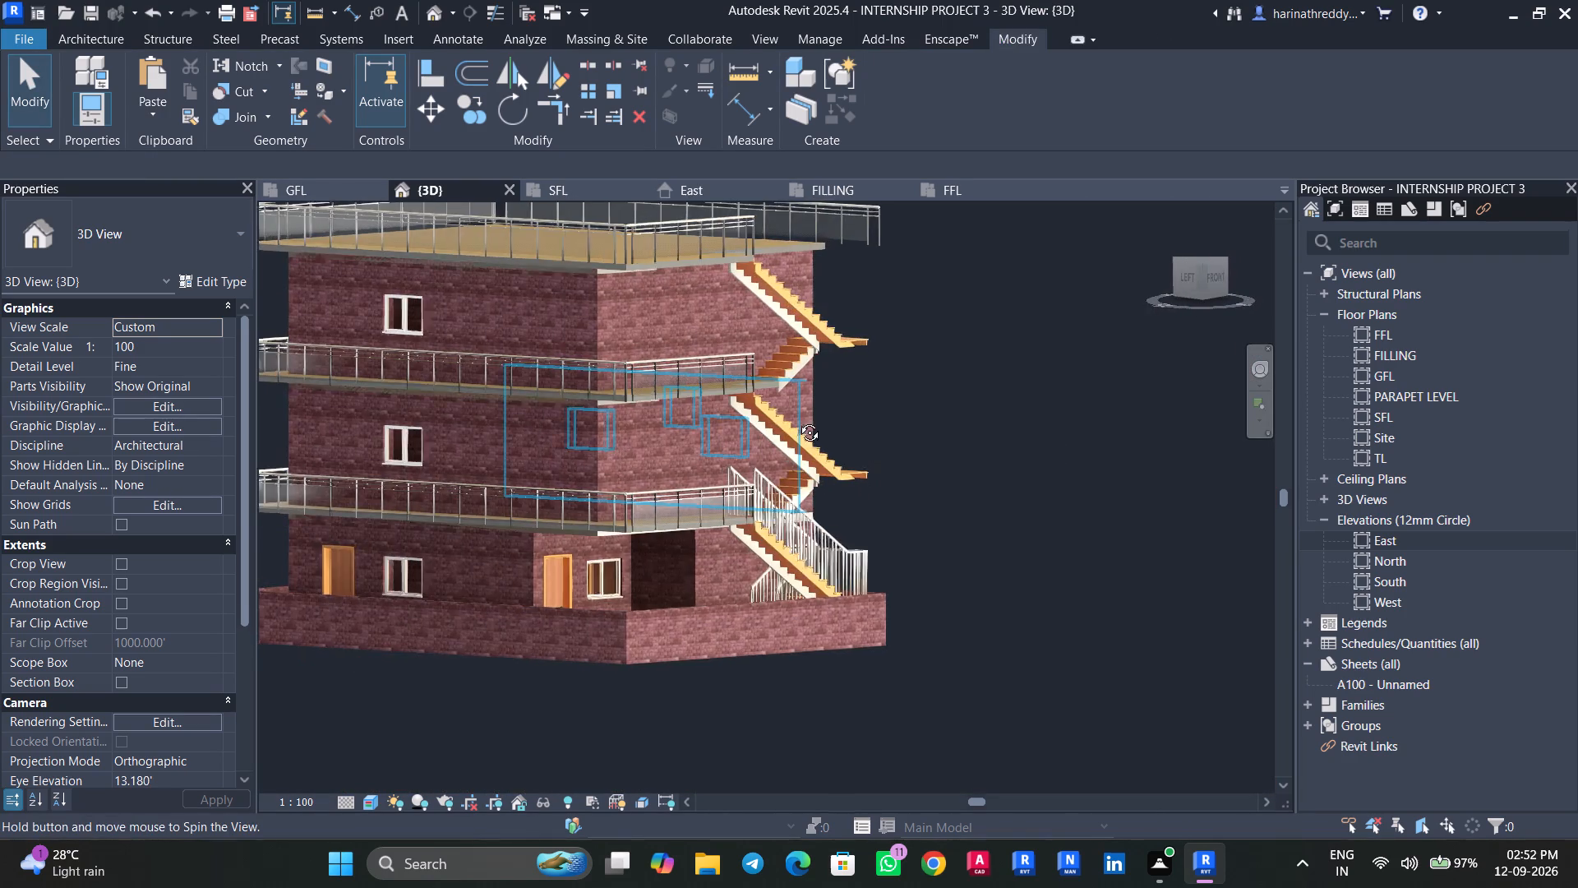
{"action": "middle_click_drag", "start_coordinate": [797, 420], "coordinate": [450, 463], "text": "shift"}
{"action": "key", "text": "Escape"}
{"action": "scroll", "coordinate": [477, 418], "scroll_direction": "up", "scroll_amount": 1}
{"action": "scroll", "coordinate": [477, 418], "scroll_direction": "down", "scroll_amount": 1}
{"action": "scroll", "coordinate": [477, 418], "scroll_direction": "up", "scroll_amount": 1}
{"action": "middle_click_drag", "start_coordinate": [477, 428], "coordinate": [466, 396], "text": "shift"}
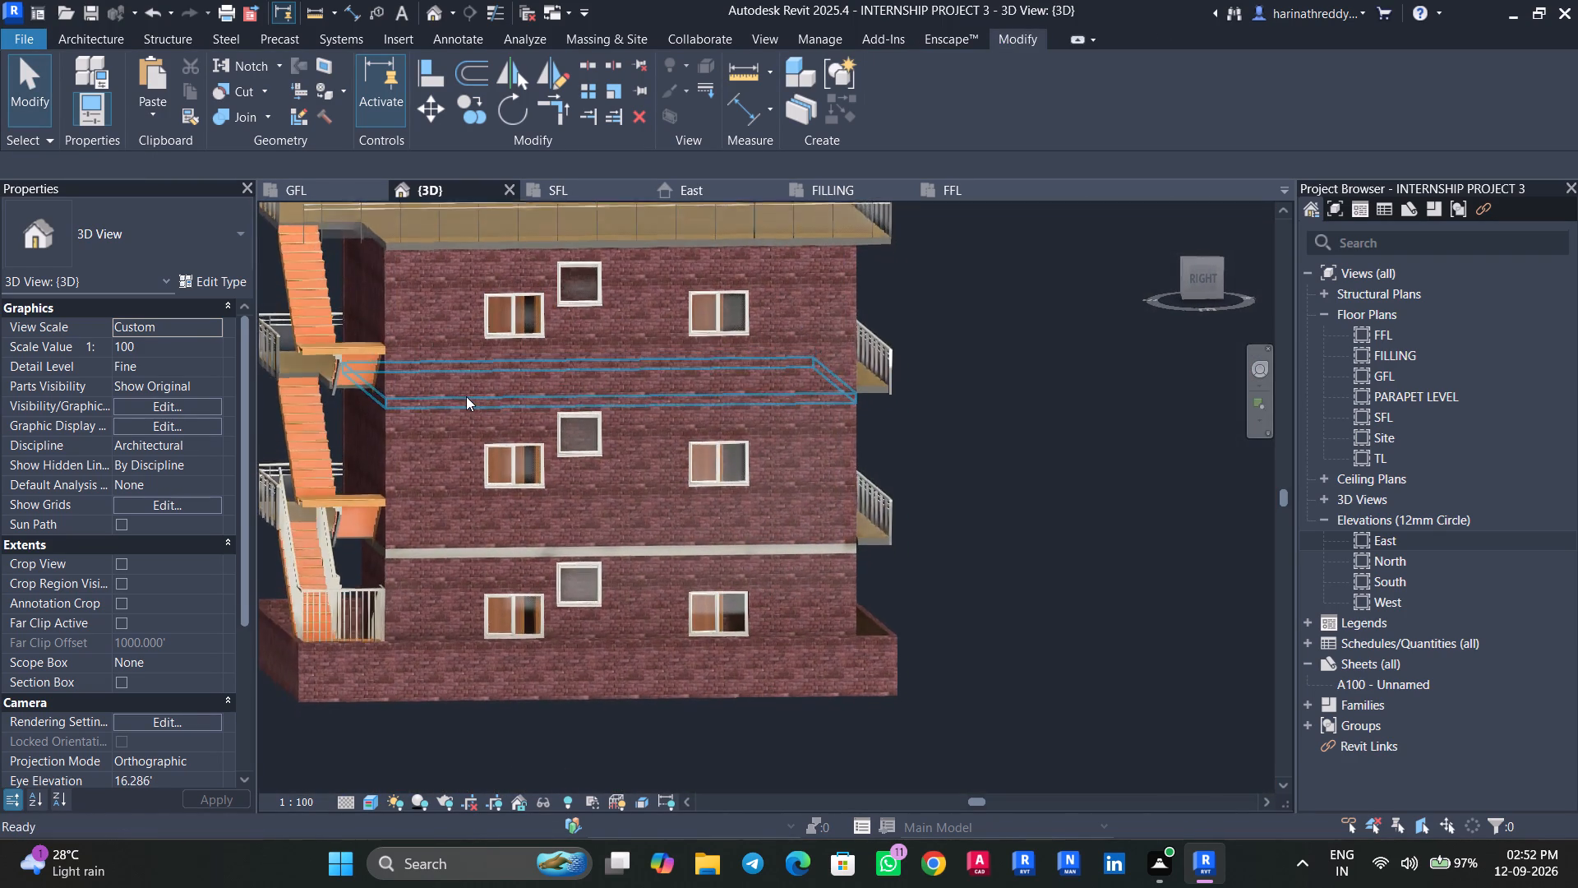
{"action": "left_click", "coordinate": [466, 396]}
{"action": "key", "text": "Escape"}
{"action": "left_click", "coordinate": [459, 403]}
{"action": "key", "text": "Escape"}
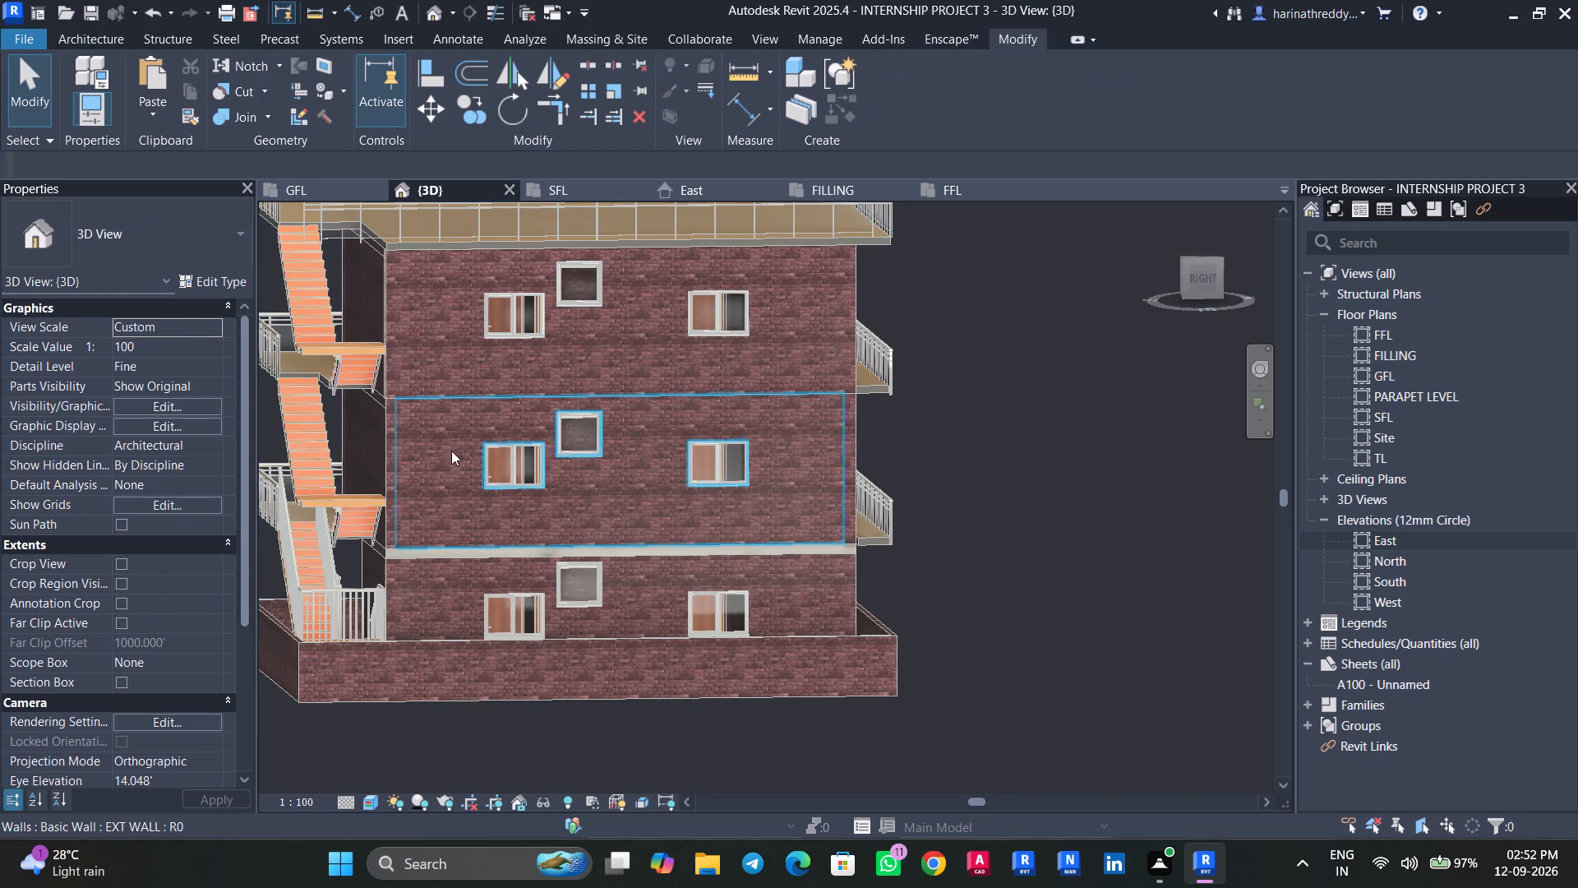
{"action": "left_click", "coordinate": [449, 591]}
{"action": "scroll", "coordinate": [634, 541], "scroll_direction": "up", "scroll_amount": 2}
{"action": "middle_click_drag", "start_coordinate": [621, 632], "coordinate": [588, 557], "text": "shift"}
{"action": "key", "text": "Escape"}
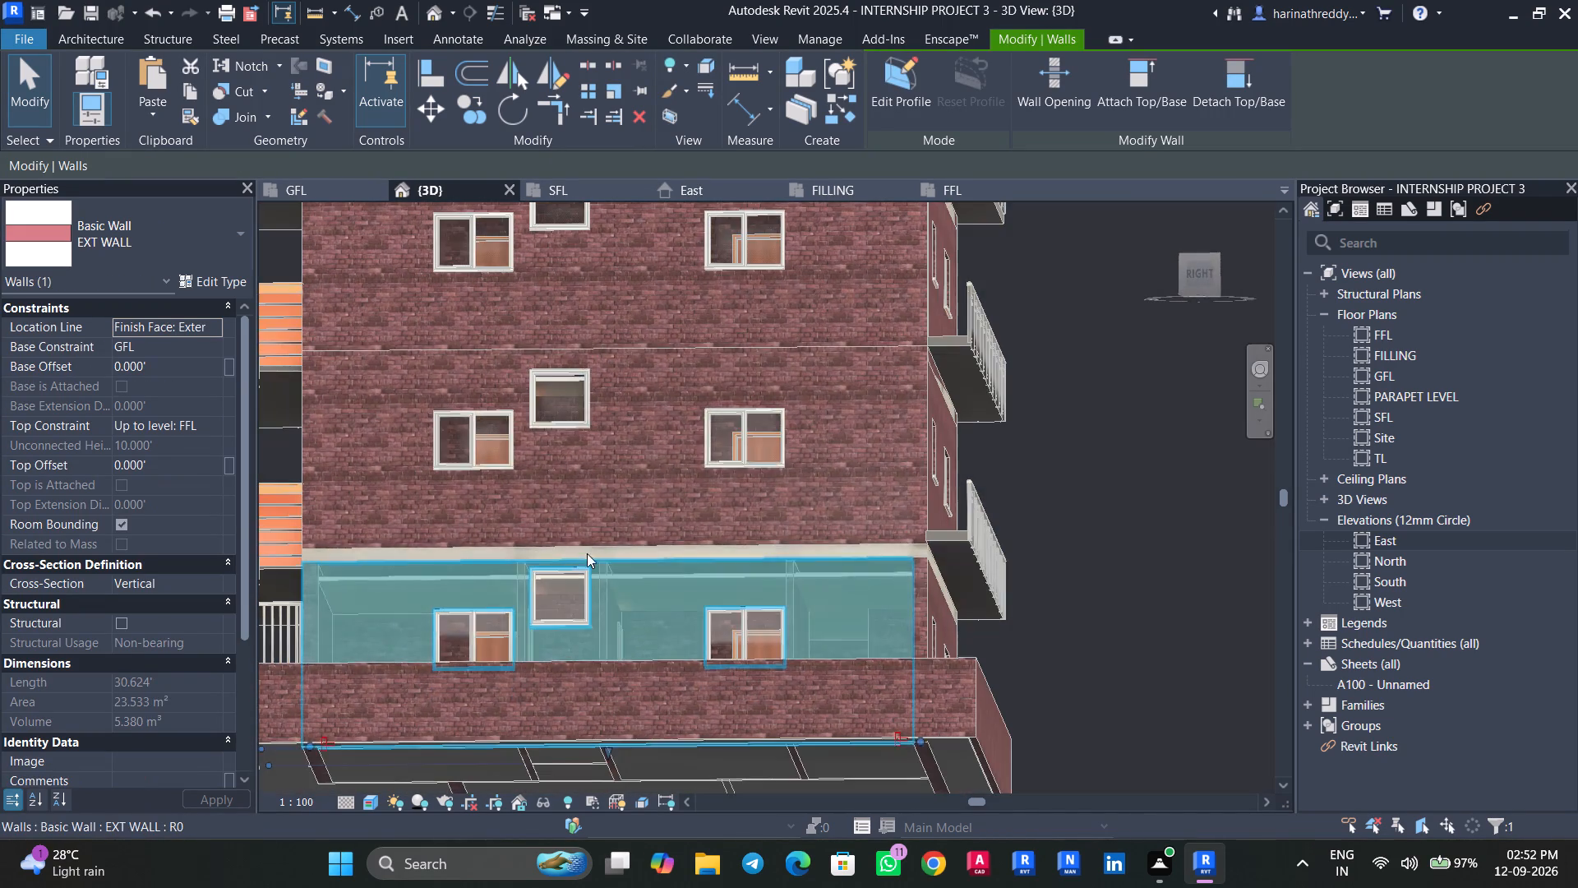
Lower the top of the east exterior wall between FFL and SFL to the slab's underside, a top offset of about -0.736'.
{"action": "left_click", "coordinate": [596, 510]}
{"action": "middle_click_drag", "start_coordinate": [596, 510], "coordinate": [506, 589], "text": "shift"}
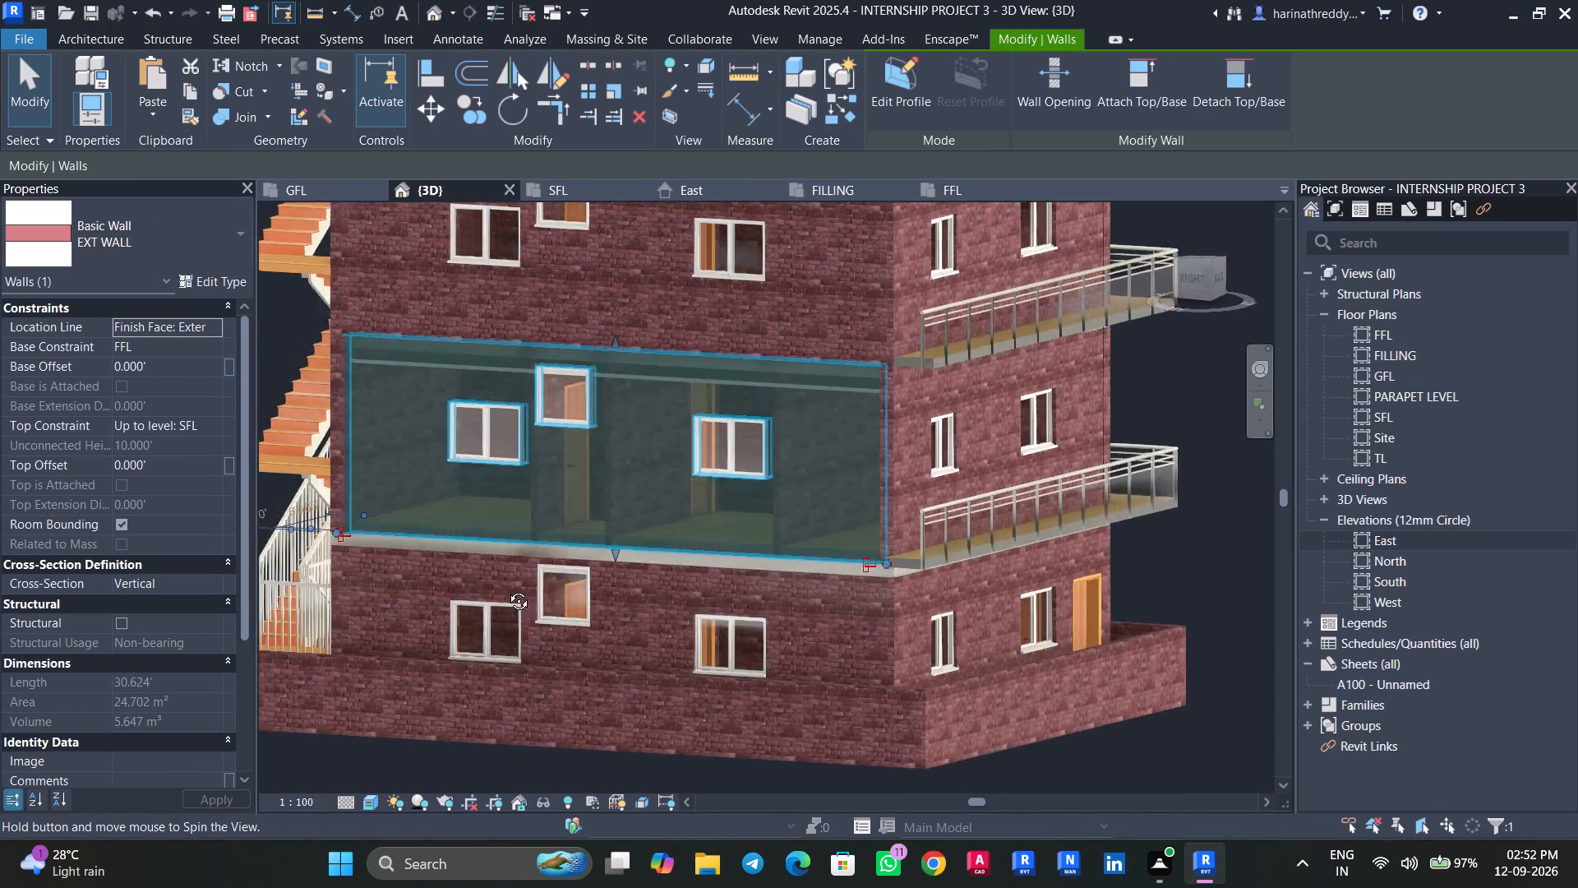
{"action": "middle_click_drag", "start_coordinate": [506, 589], "coordinate": [525, 445], "text": "shift"}
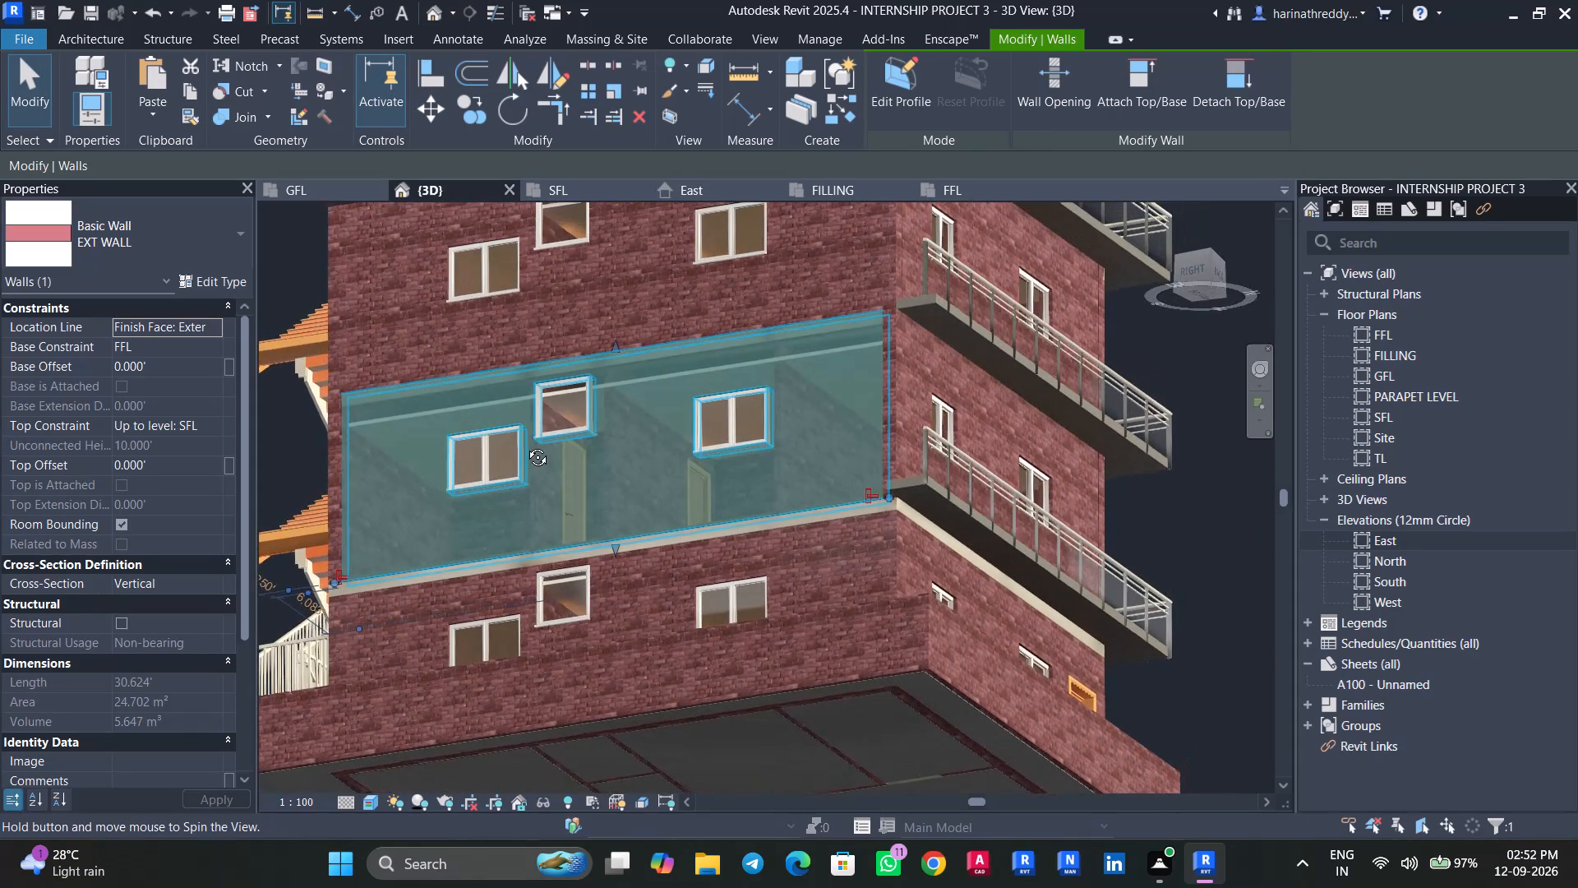
{"action": "middle_click_drag", "start_coordinate": [525, 445], "coordinate": [593, 533], "text": "shift"}
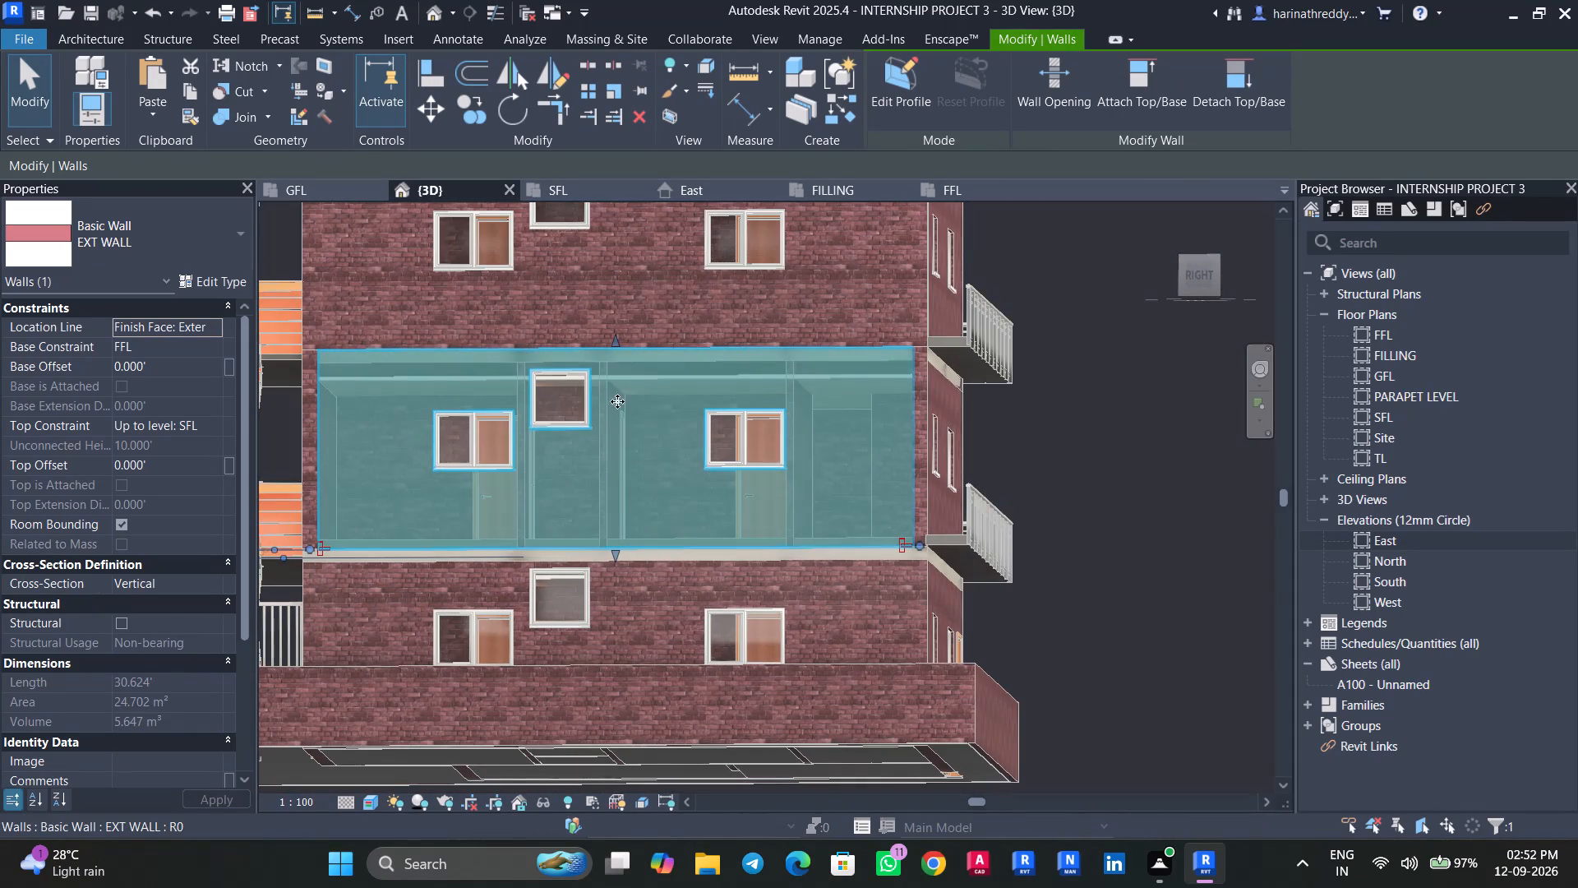
{"action": "left_click_drag", "start_coordinate": [616, 342], "coordinate": [612, 364]}
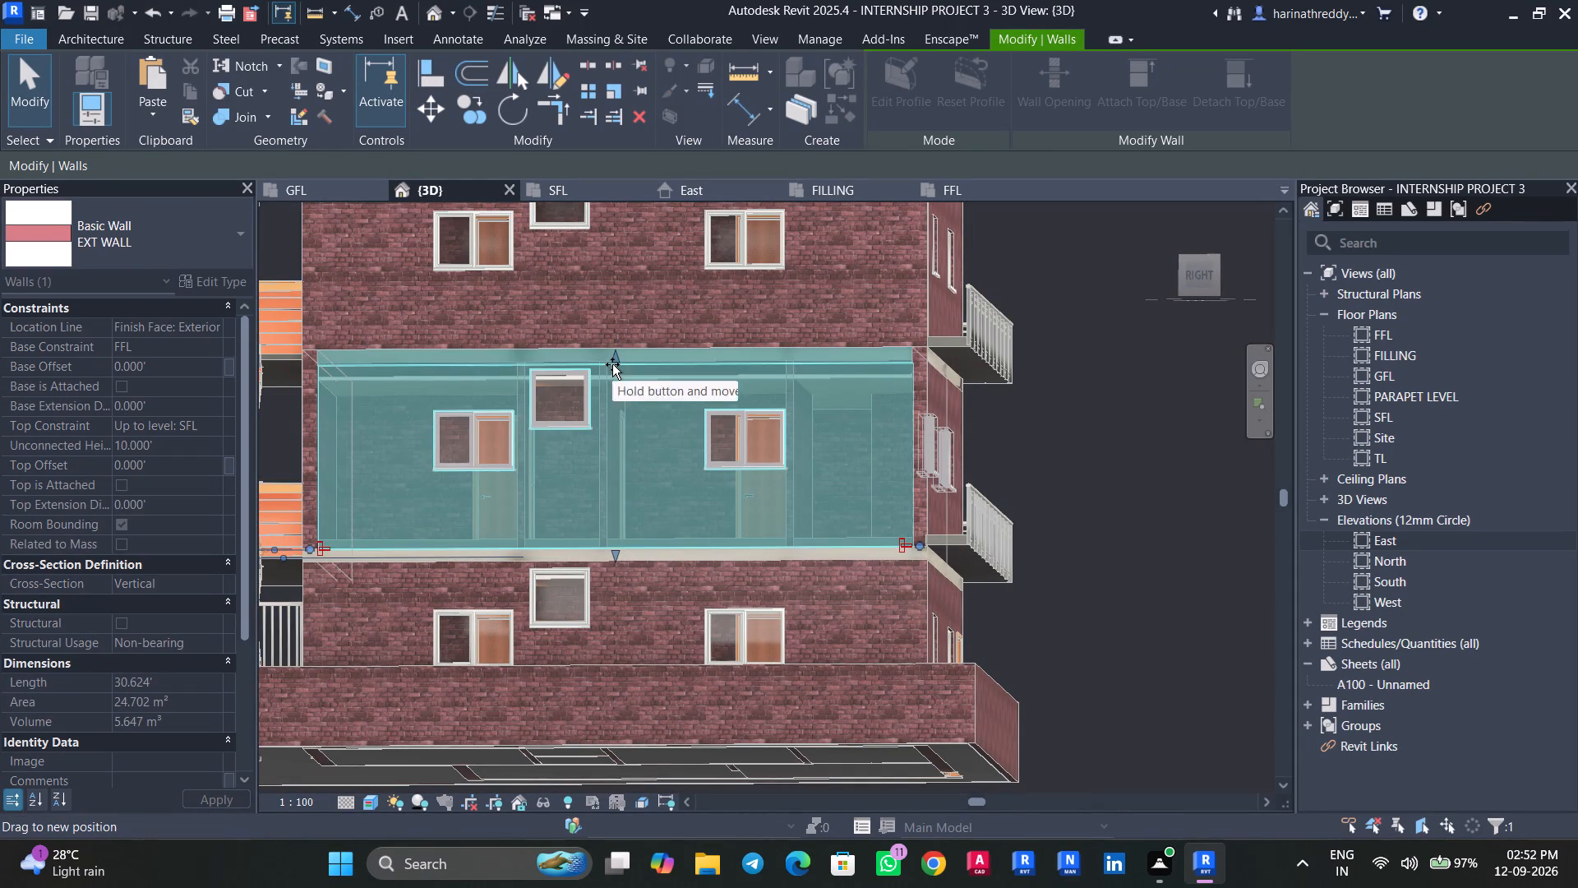
{"action": "left_click_drag", "start_coordinate": [612, 364], "coordinate": [612, 363]}
{"action": "key", "text": "Escape"}
{"action": "middle_click_drag", "start_coordinate": [657, 473], "coordinate": [684, 625], "text": "shift"}
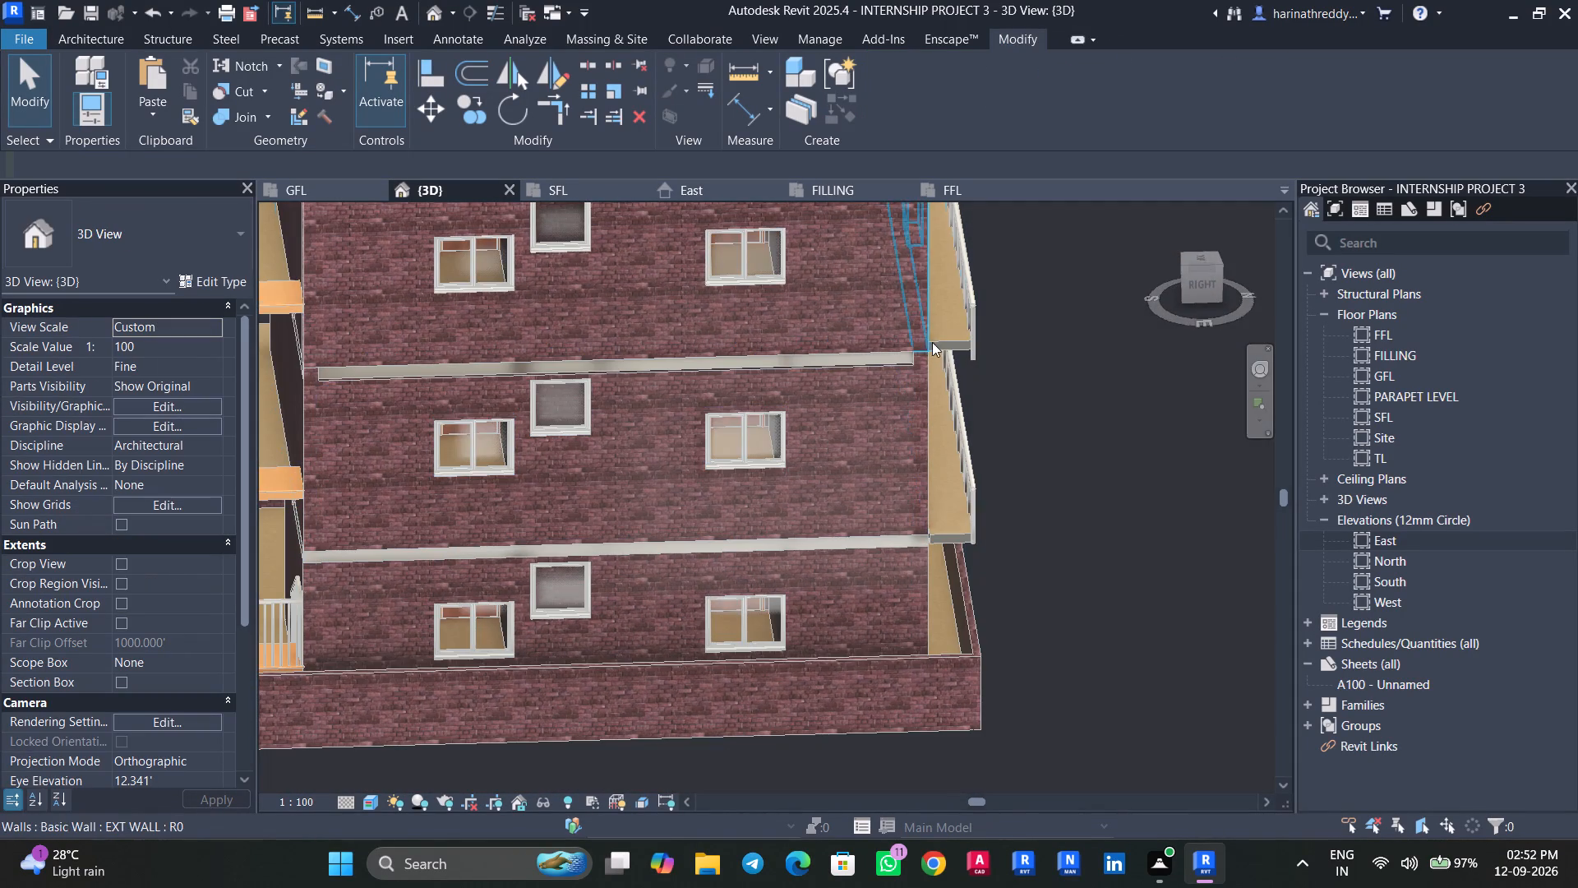
{"action": "left_click", "coordinate": [1207, 280]}
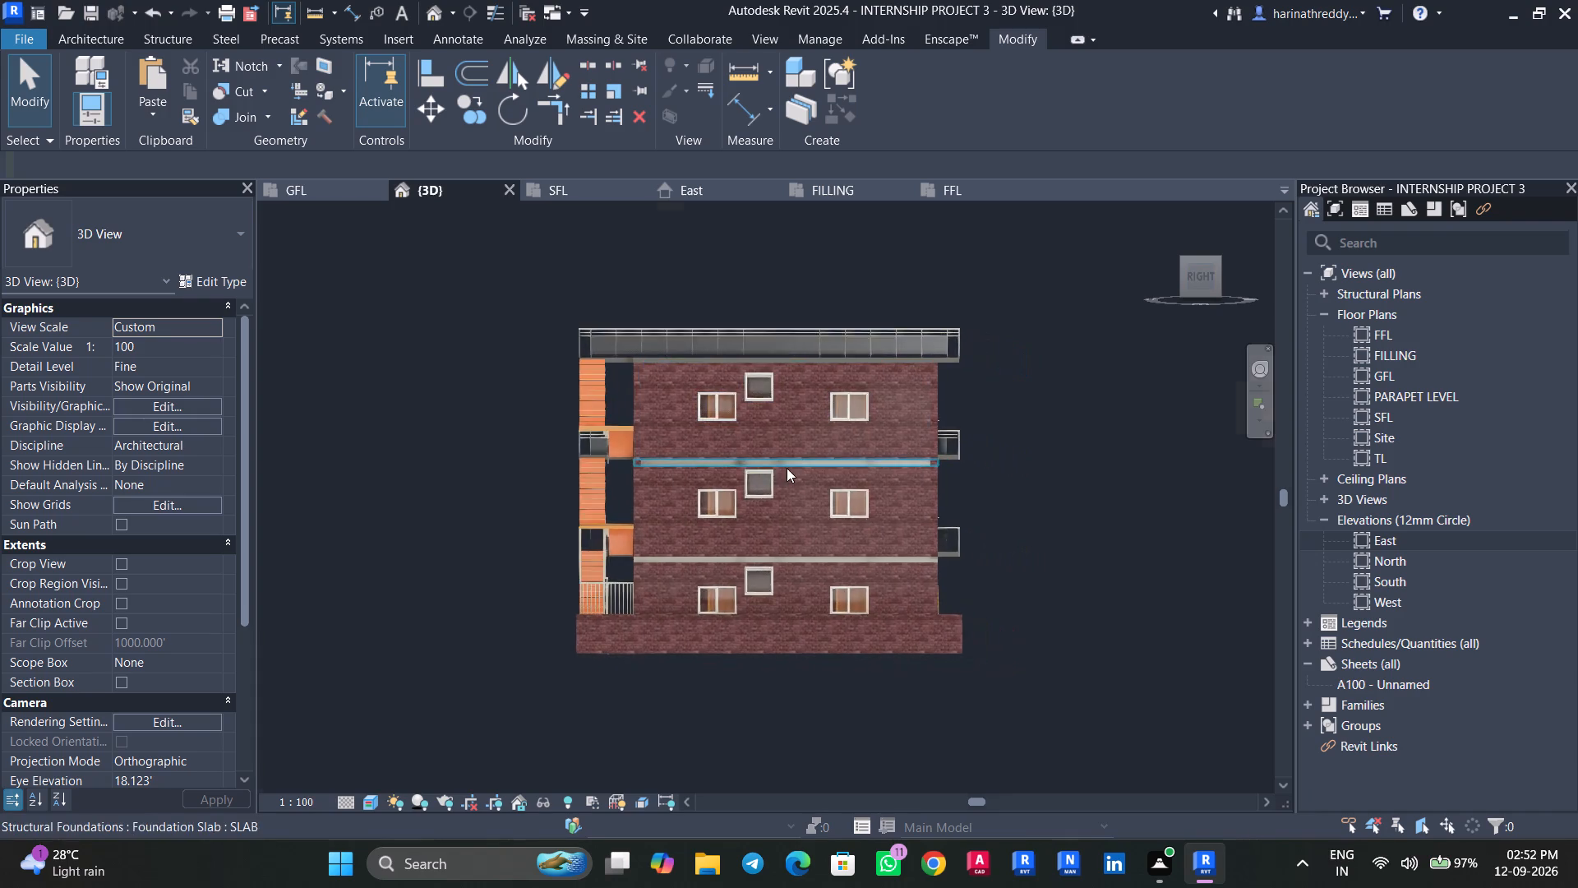
{"action": "scroll", "coordinate": [787, 468], "scroll_direction": "up", "scroll_amount": 10}
{"action": "left_click", "coordinate": [791, 501]}
{"action": "scroll", "coordinate": [792, 471], "scroll_direction": "up", "scroll_amount": 4}
{"action": "left_click", "coordinate": [775, 441]}
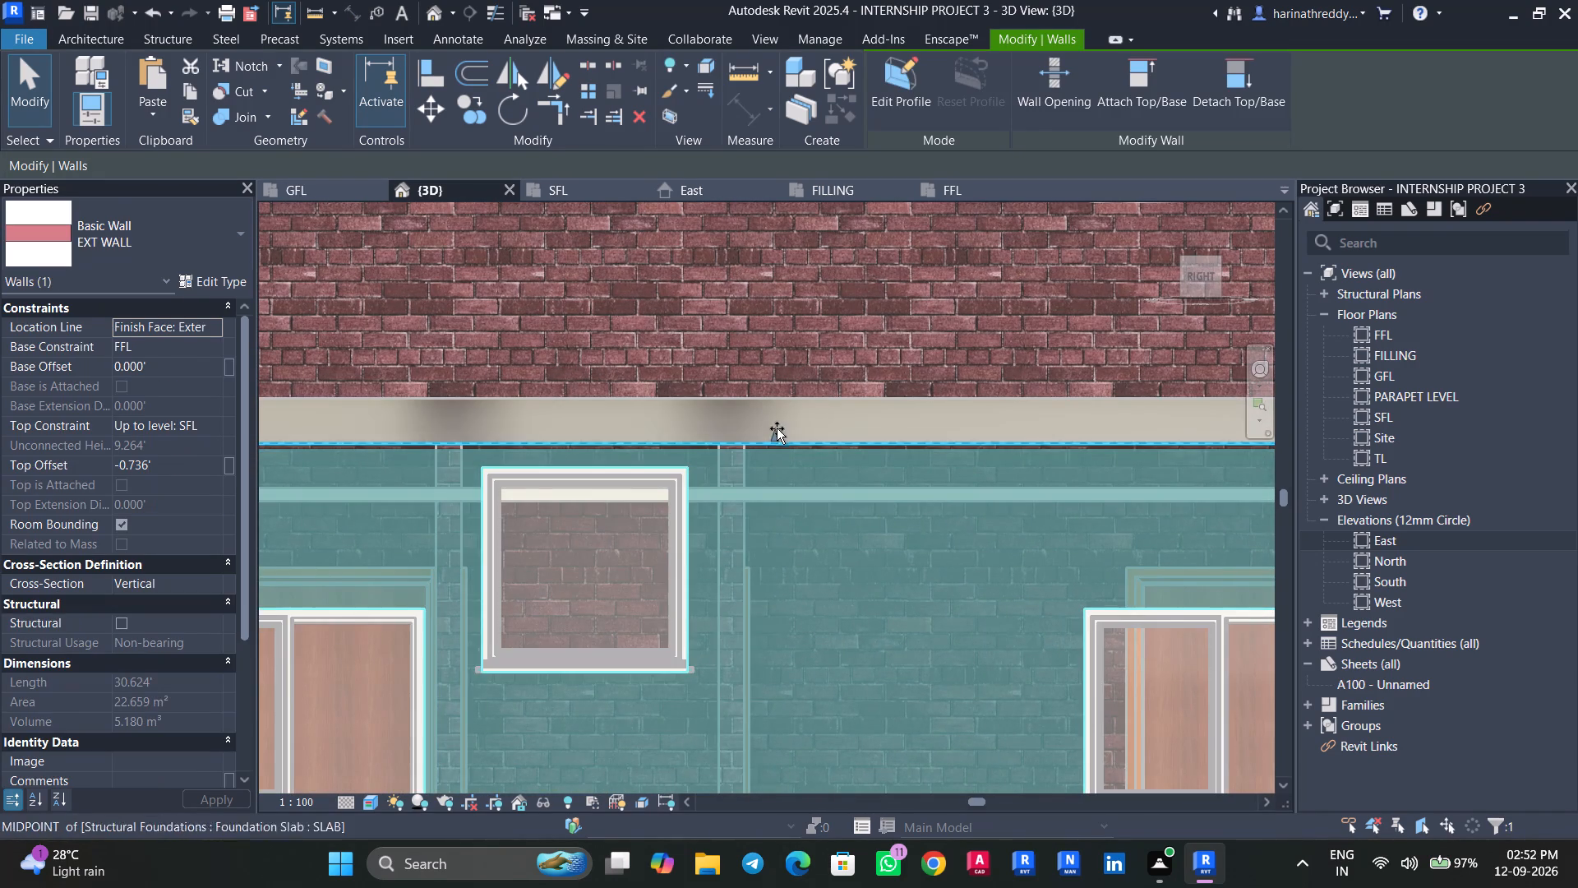
{"action": "key", "text": "Escape"}
Examine the exposed slab edges where the east facade meets the balcony side and the stair side.
{"action": "scroll", "coordinate": [763, 509], "scroll_direction": "down", "scroll_amount": 5}
{"action": "middle_click_drag", "start_coordinate": [764, 507], "coordinate": [750, 533], "text": "shift"}
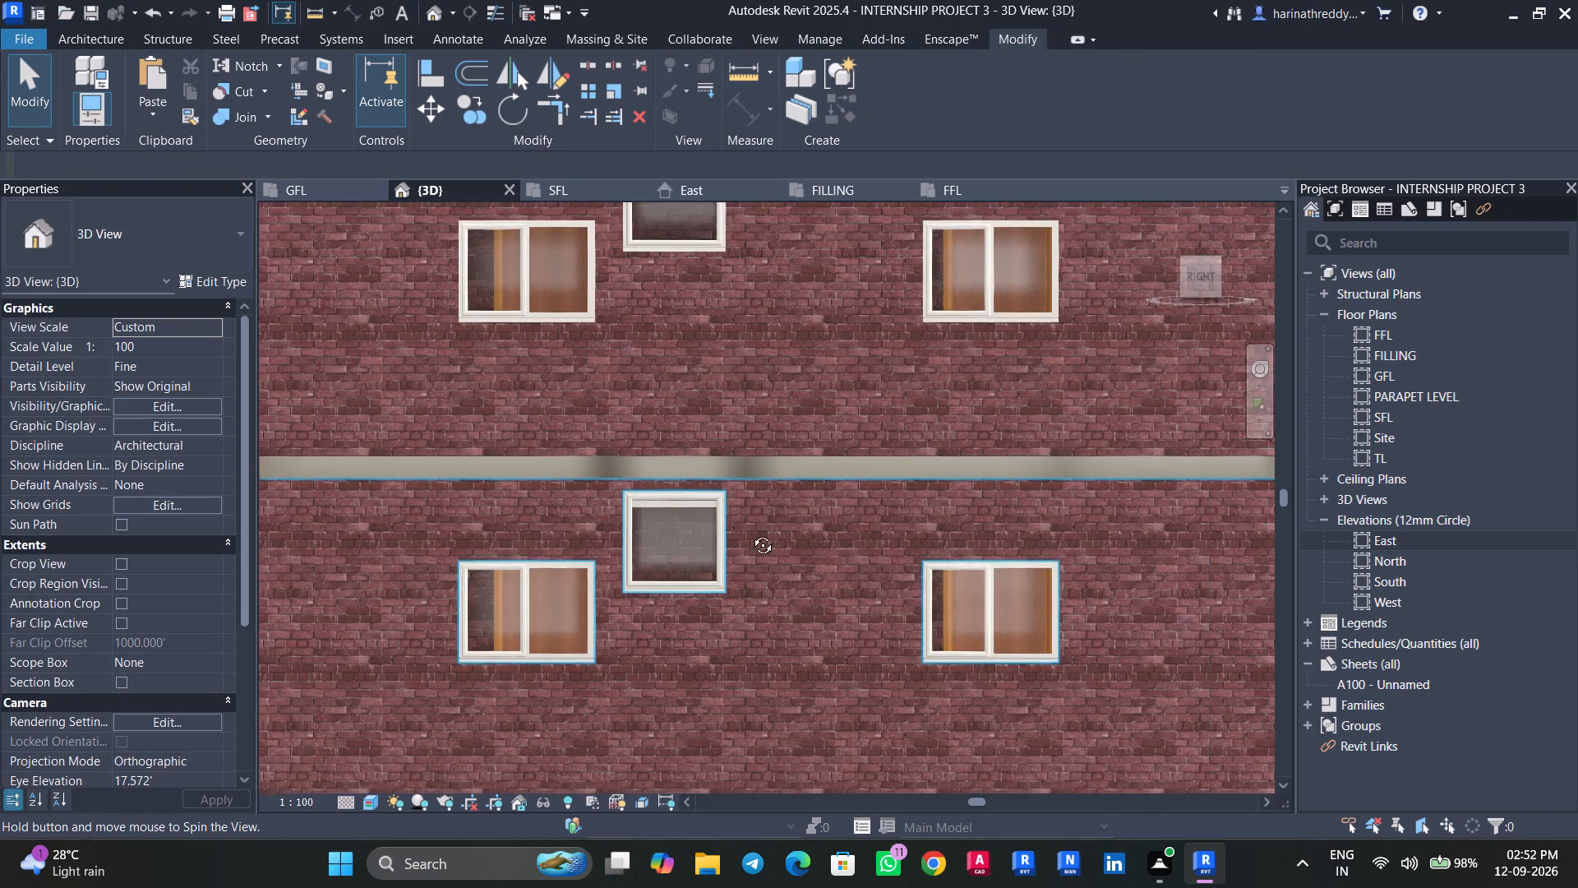
{"action": "middle_click_drag", "start_coordinate": [750, 533], "coordinate": [582, 517], "text": "shift"}
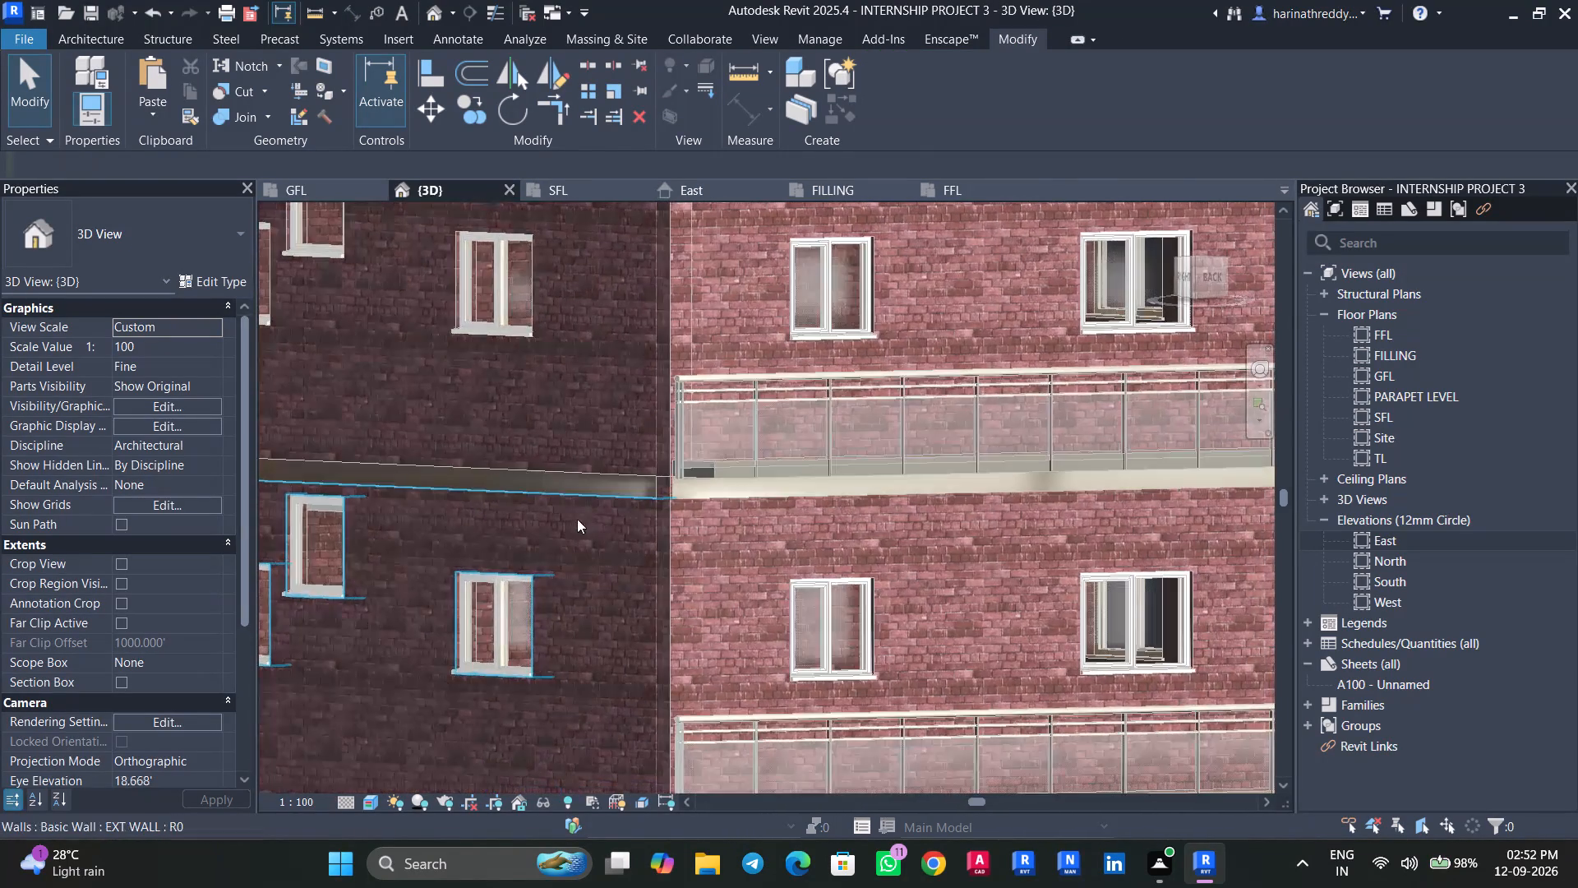
{"action": "middle_click_drag", "start_coordinate": [633, 483], "coordinate": [777, 482], "text": "shift"}
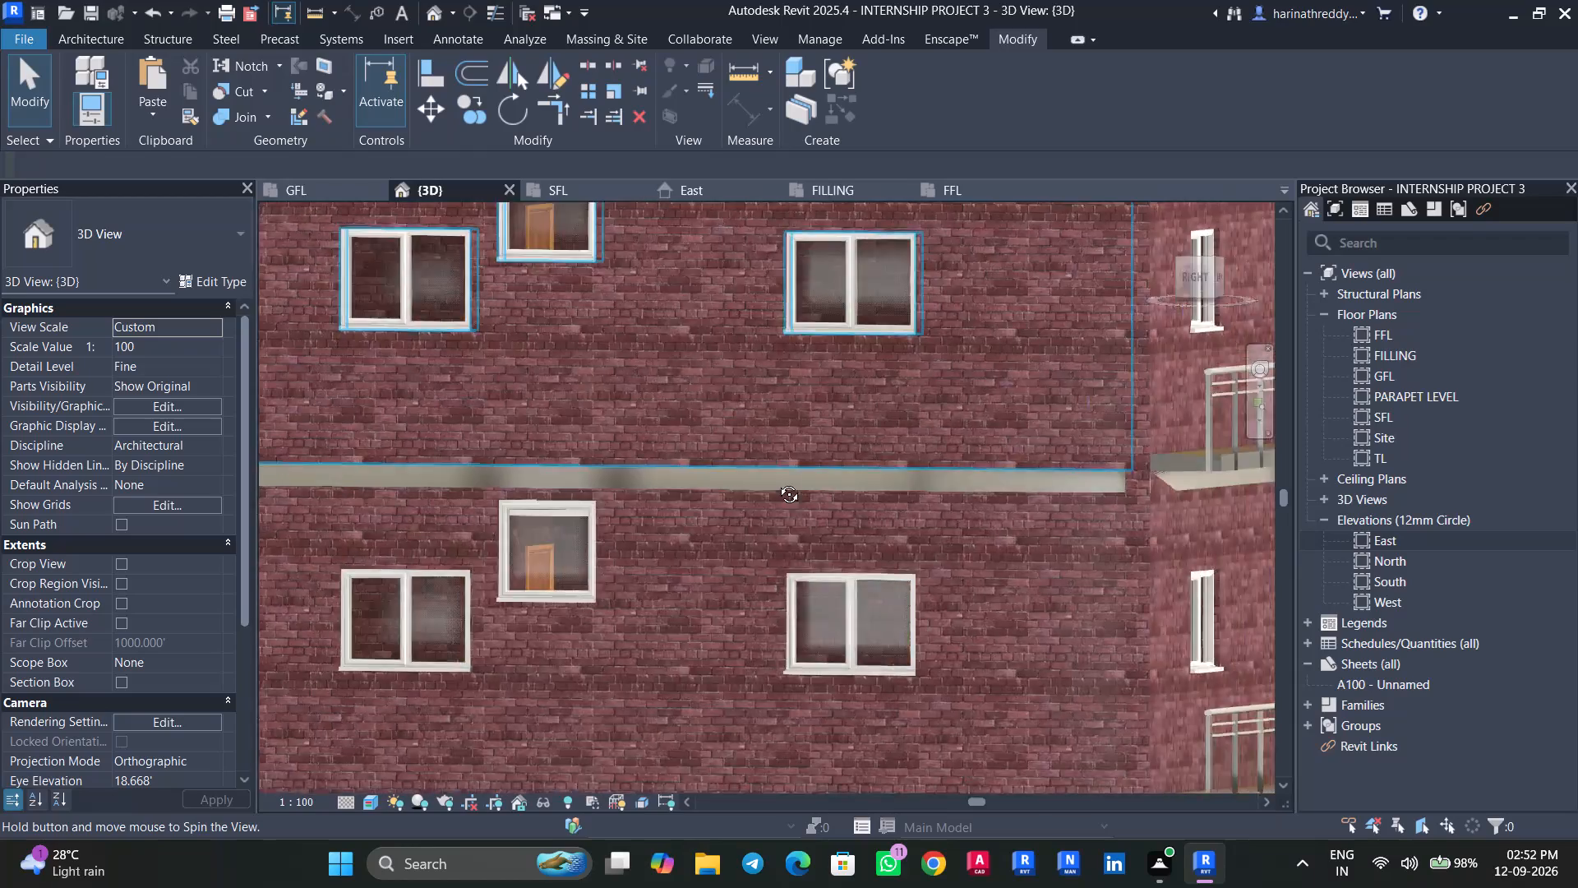
{"action": "middle_click_drag", "start_coordinate": [777, 482], "coordinate": [1039, 519], "text": "shift"}
{"action": "scroll", "coordinate": [933, 542], "scroll_direction": "up", "scroll_amount": 9}
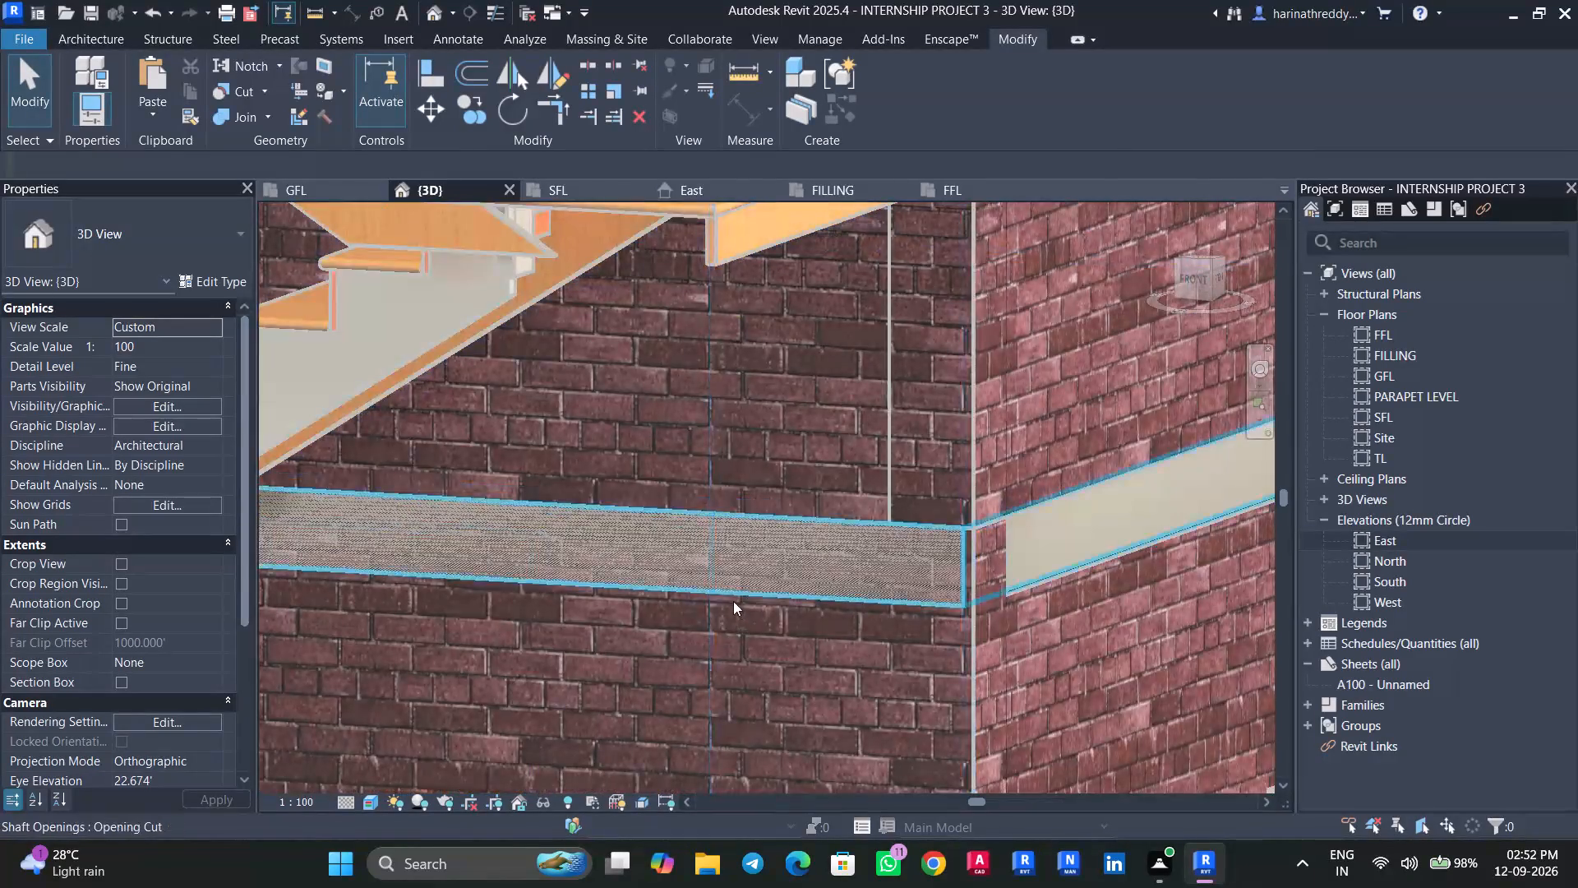
{"action": "scroll", "coordinate": [733, 599], "scroll_direction": "down", "scroll_amount": 9}
{"action": "middle_click_drag", "start_coordinate": [916, 677], "coordinate": [819, 367]}
{"action": "scroll", "coordinate": [752, 490], "scroll_direction": "down", "scroll_amount": 3}
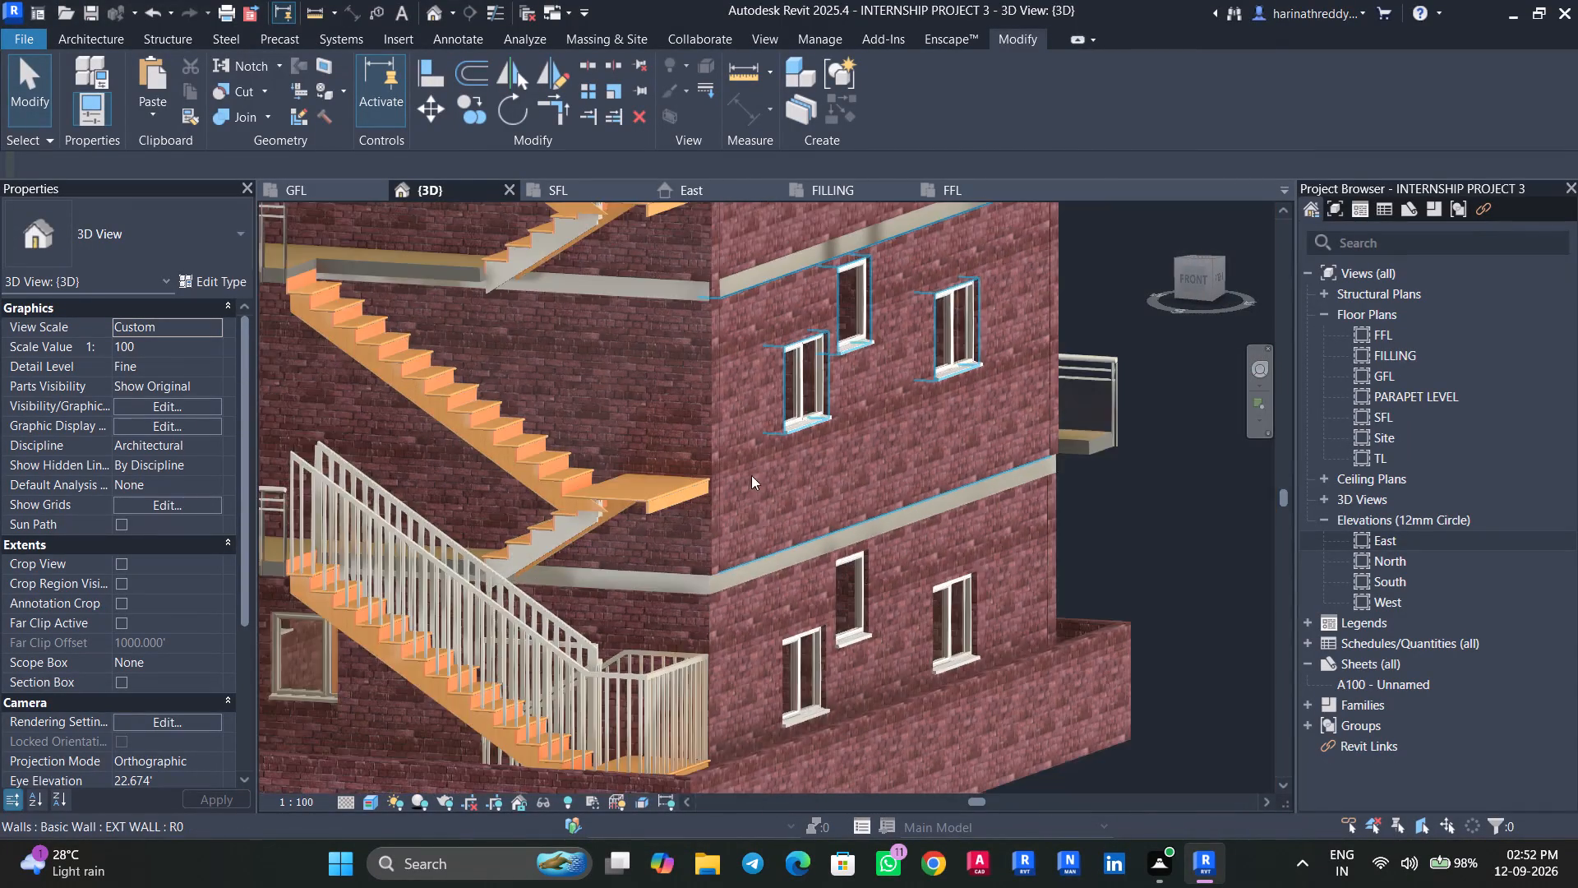
{"action": "middle_click_drag", "start_coordinate": [748, 469], "coordinate": [729, 594]}
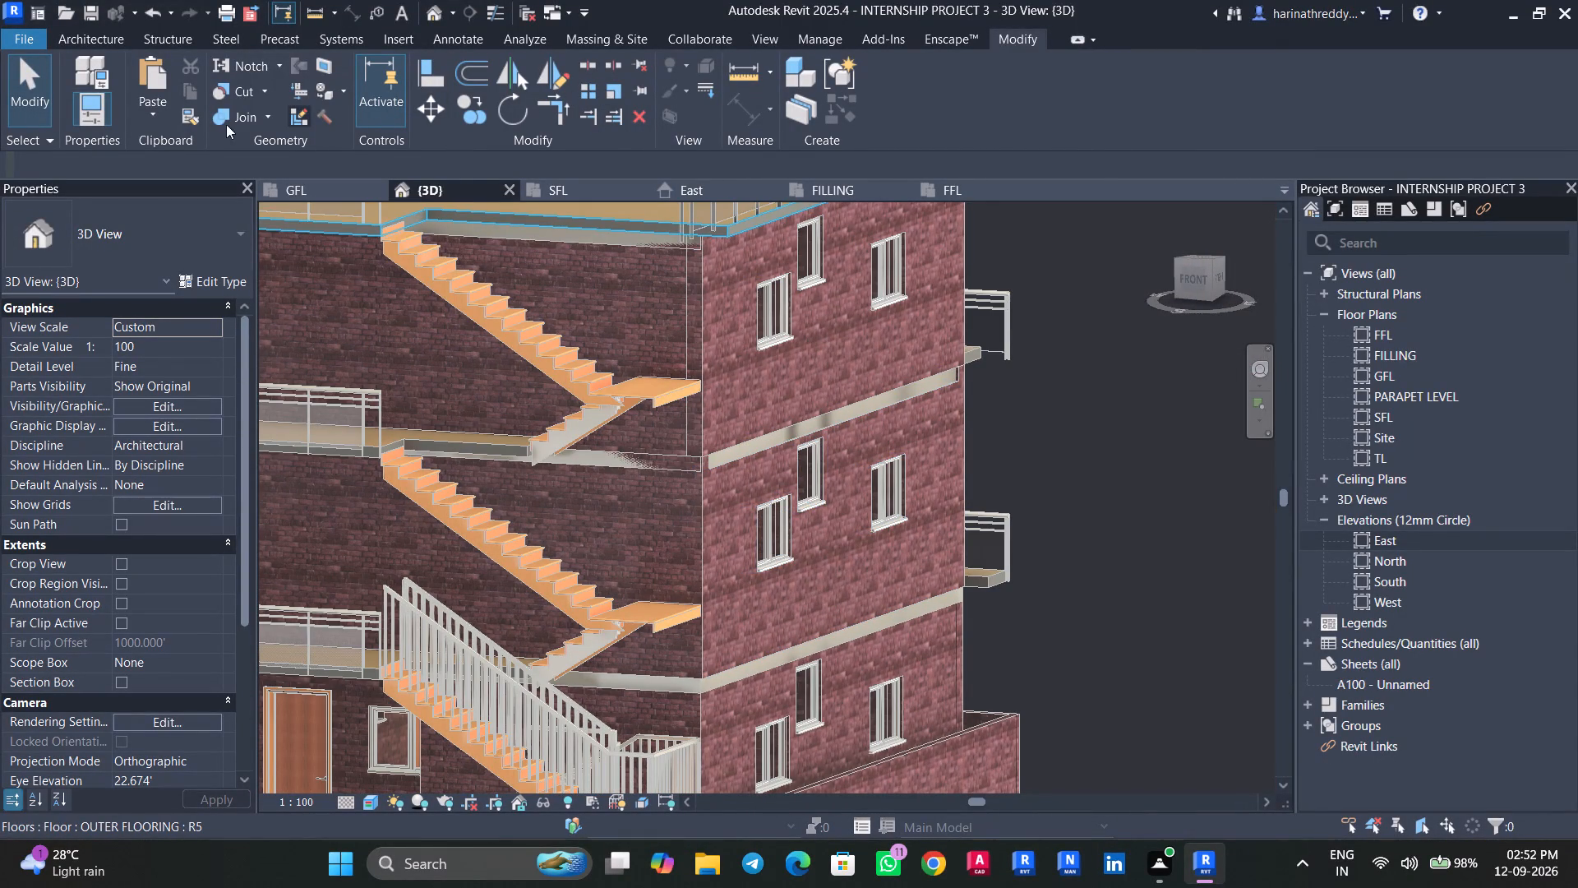
Use Join Geometry to join the foundation slab at SFL with the east exterior wall above it.
{"action": "left_click", "coordinate": [275, 119]}
{"action": "left_click", "coordinate": [264, 123]}
{"action": "left_click", "coordinate": [267, 154]}
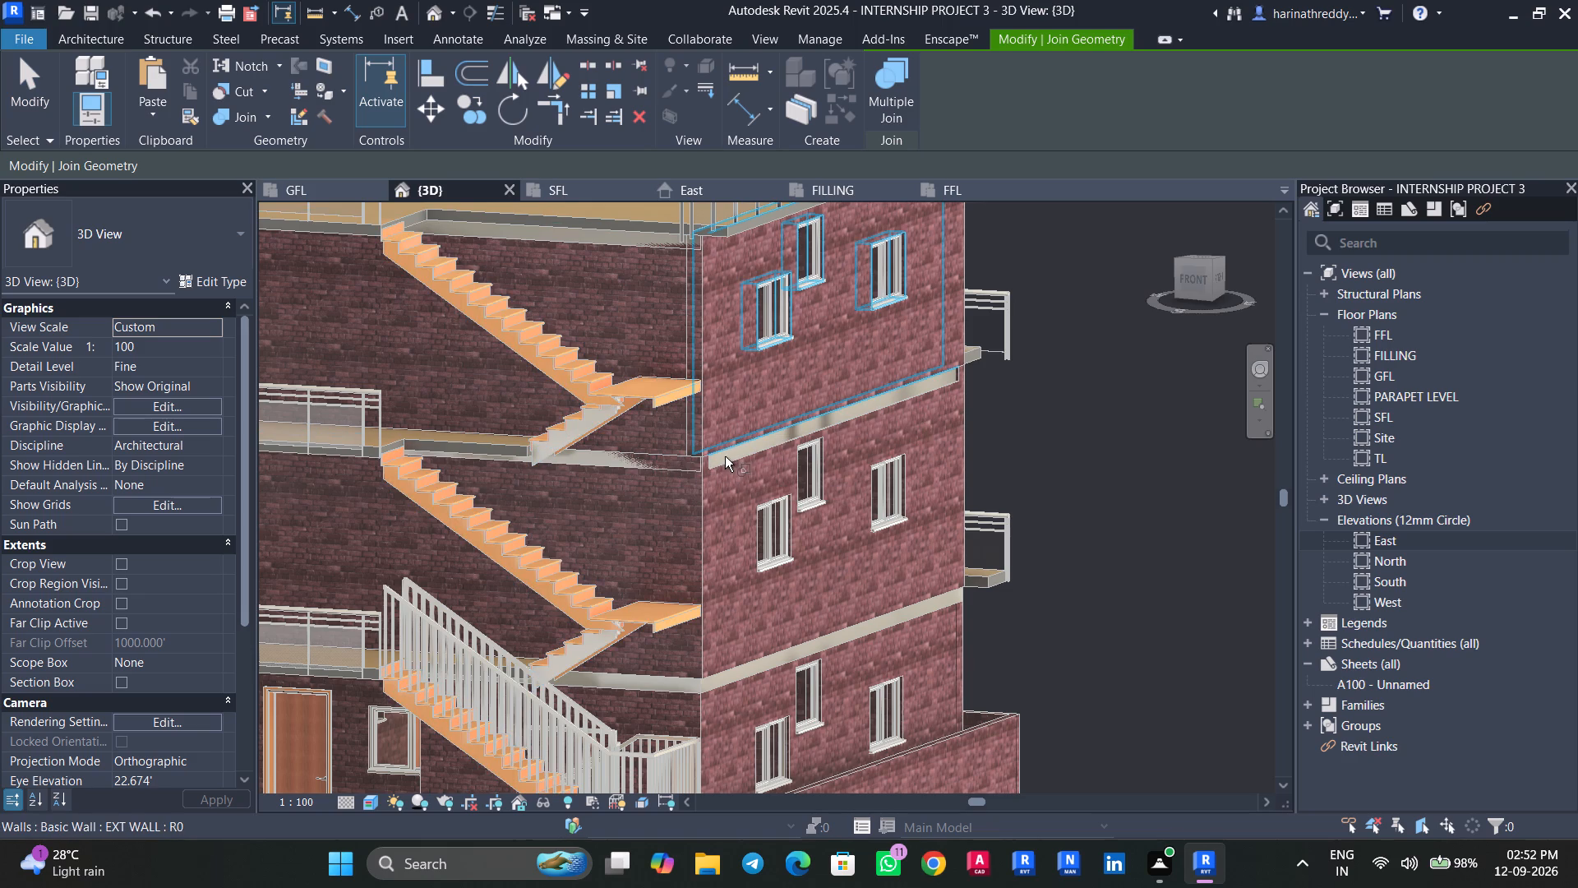
{"action": "key", "text": "Tab"}
{"action": "key", "text": "Tab"}
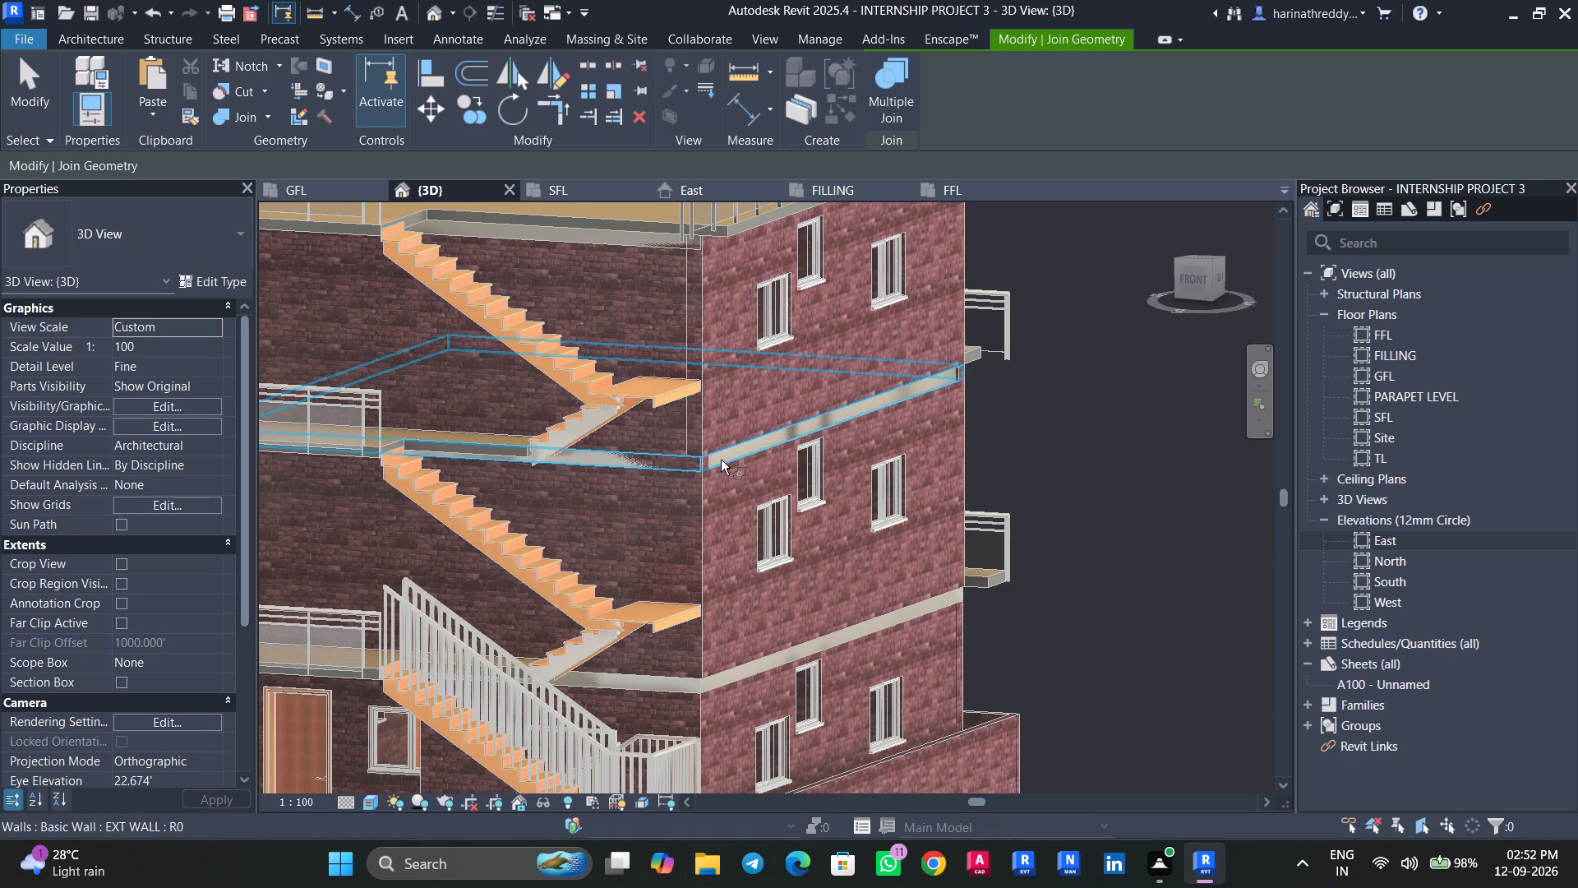
{"action": "key", "text": "Tab"}
{"action": "key", "text": "Tab"}
{"action": "key", "text": "Tab"}
{"action": "key", "text": "Tab"}
{"action": "key", "text": "Tab"}
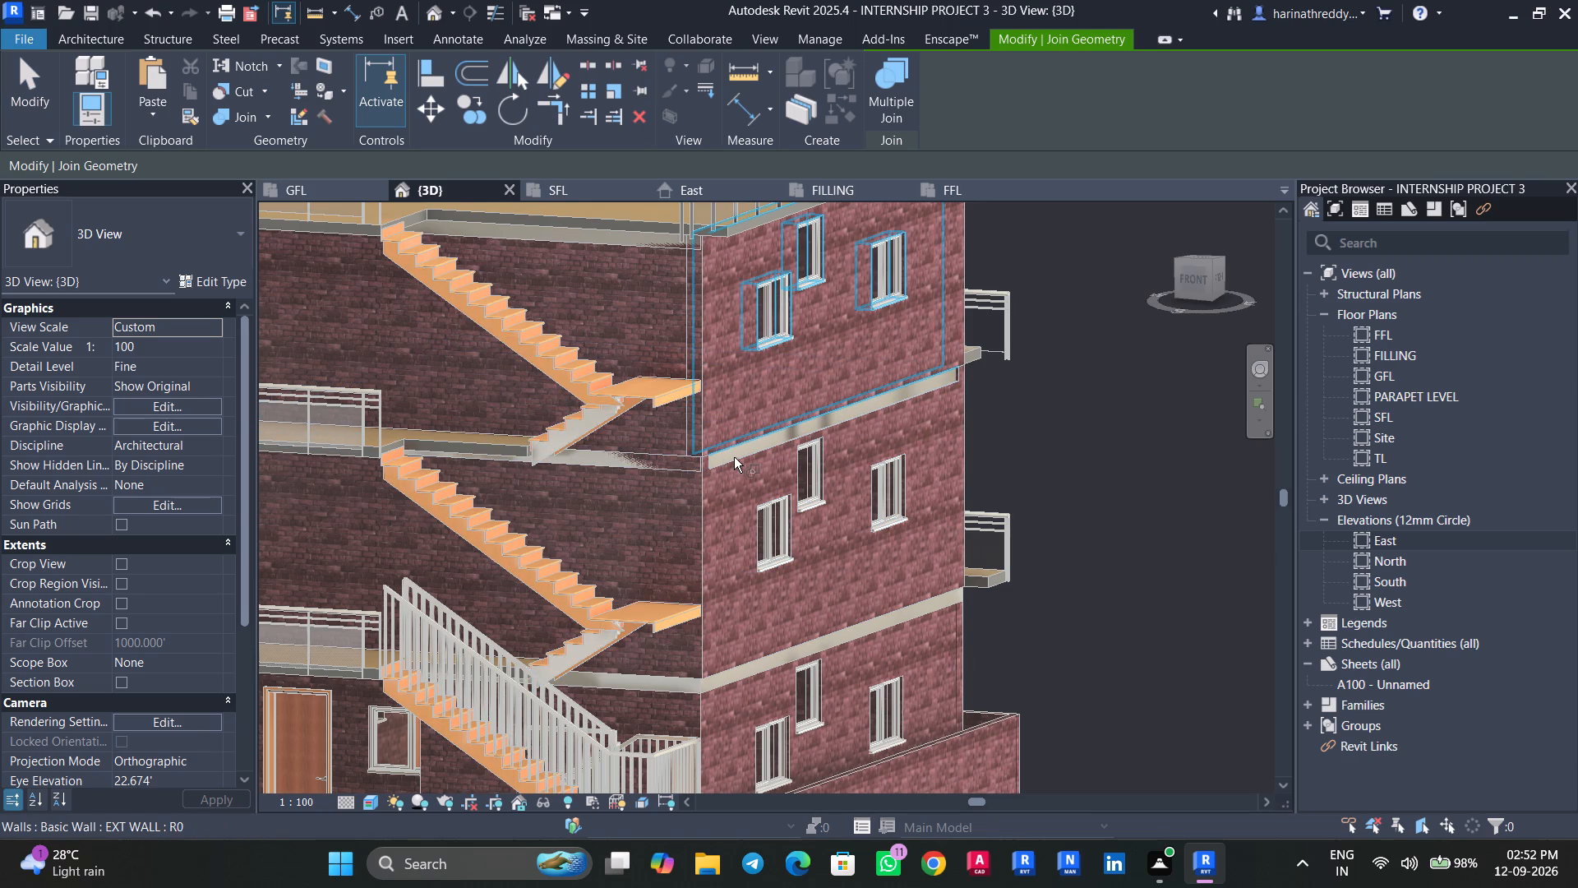
{"action": "key", "text": "Tab"}
{"action": "left_click", "coordinate": [745, 453]}
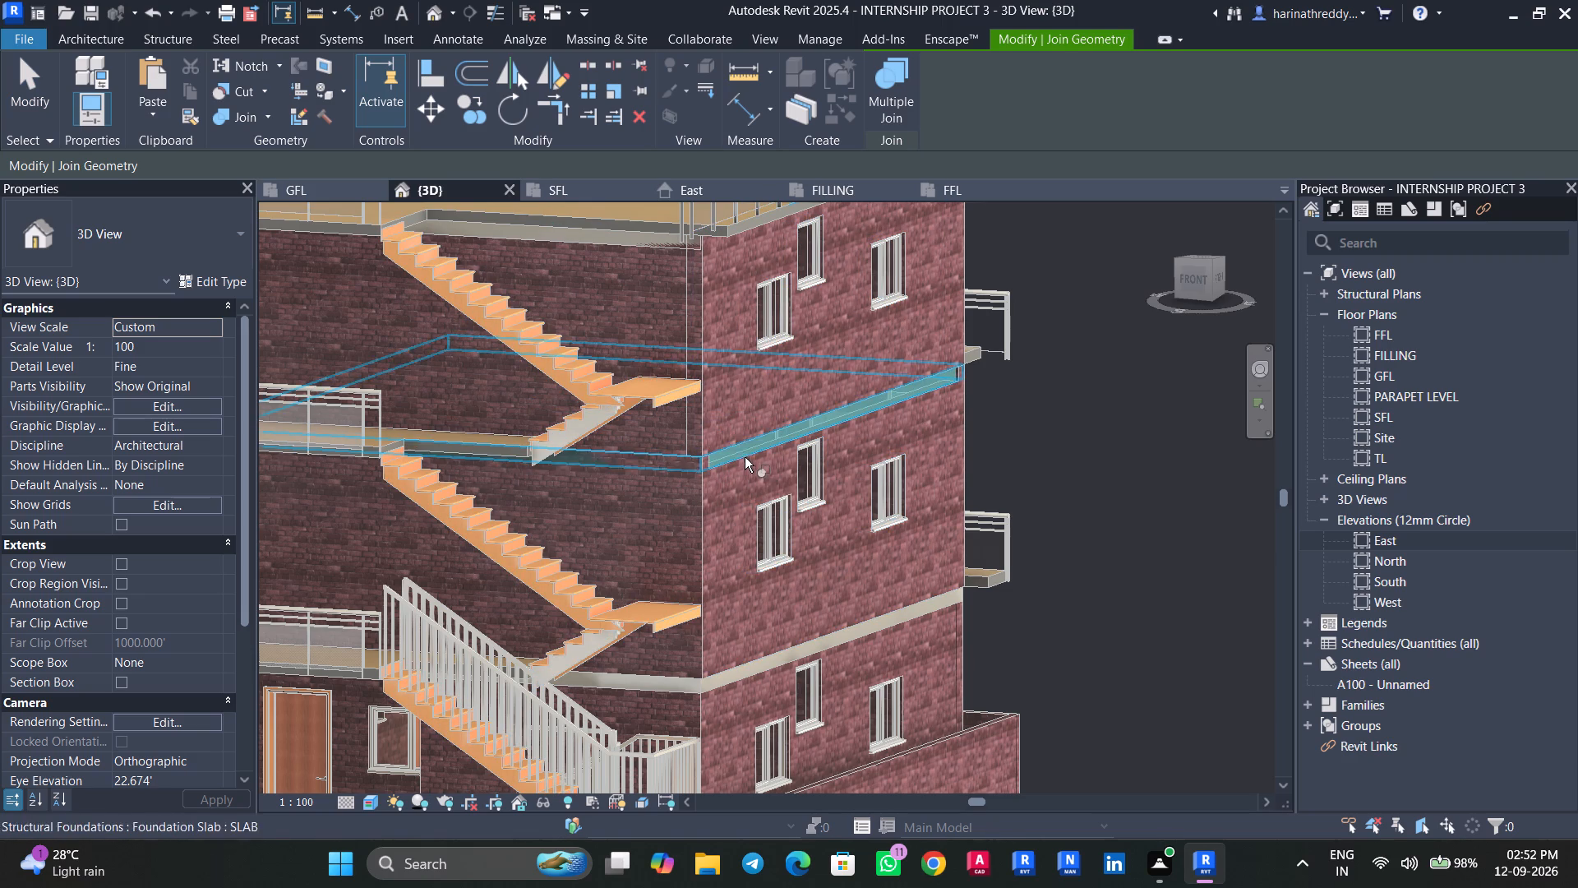
{"action": "left_click", "coordinate": [731, 425]}
Join the same SFL slab with the exterior wall above it on the stair side.
{"action": "key", "text": "Tab"}
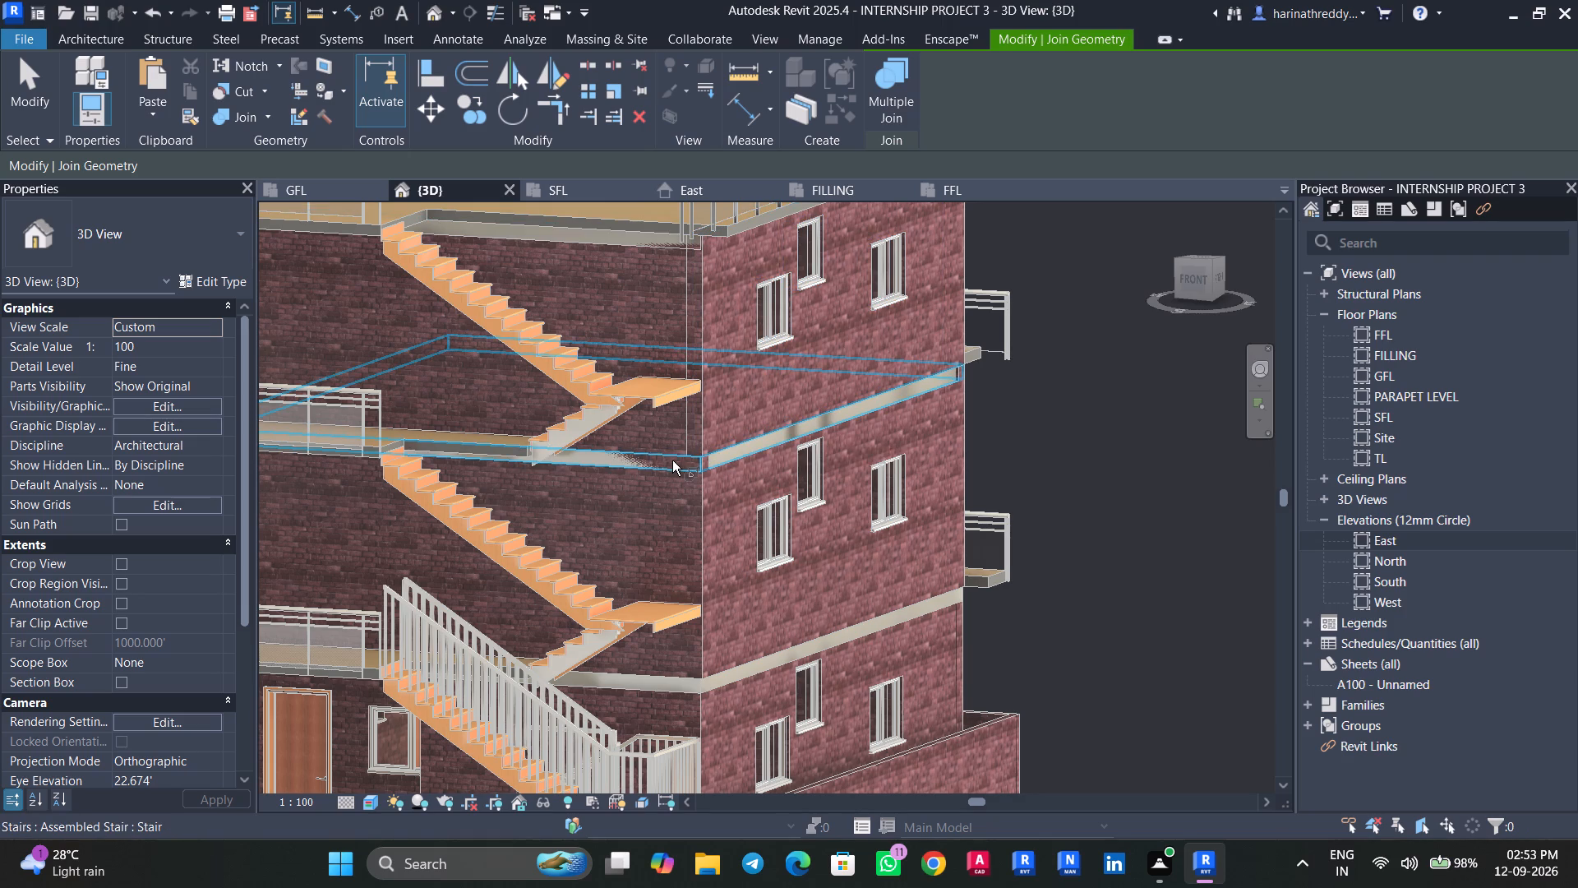
{"action": "left_click", "coordinate": [672, 456]}
{"action": "left_click", "coordinate": [681, 437]}
{"action": "key", "text": "Escape"}
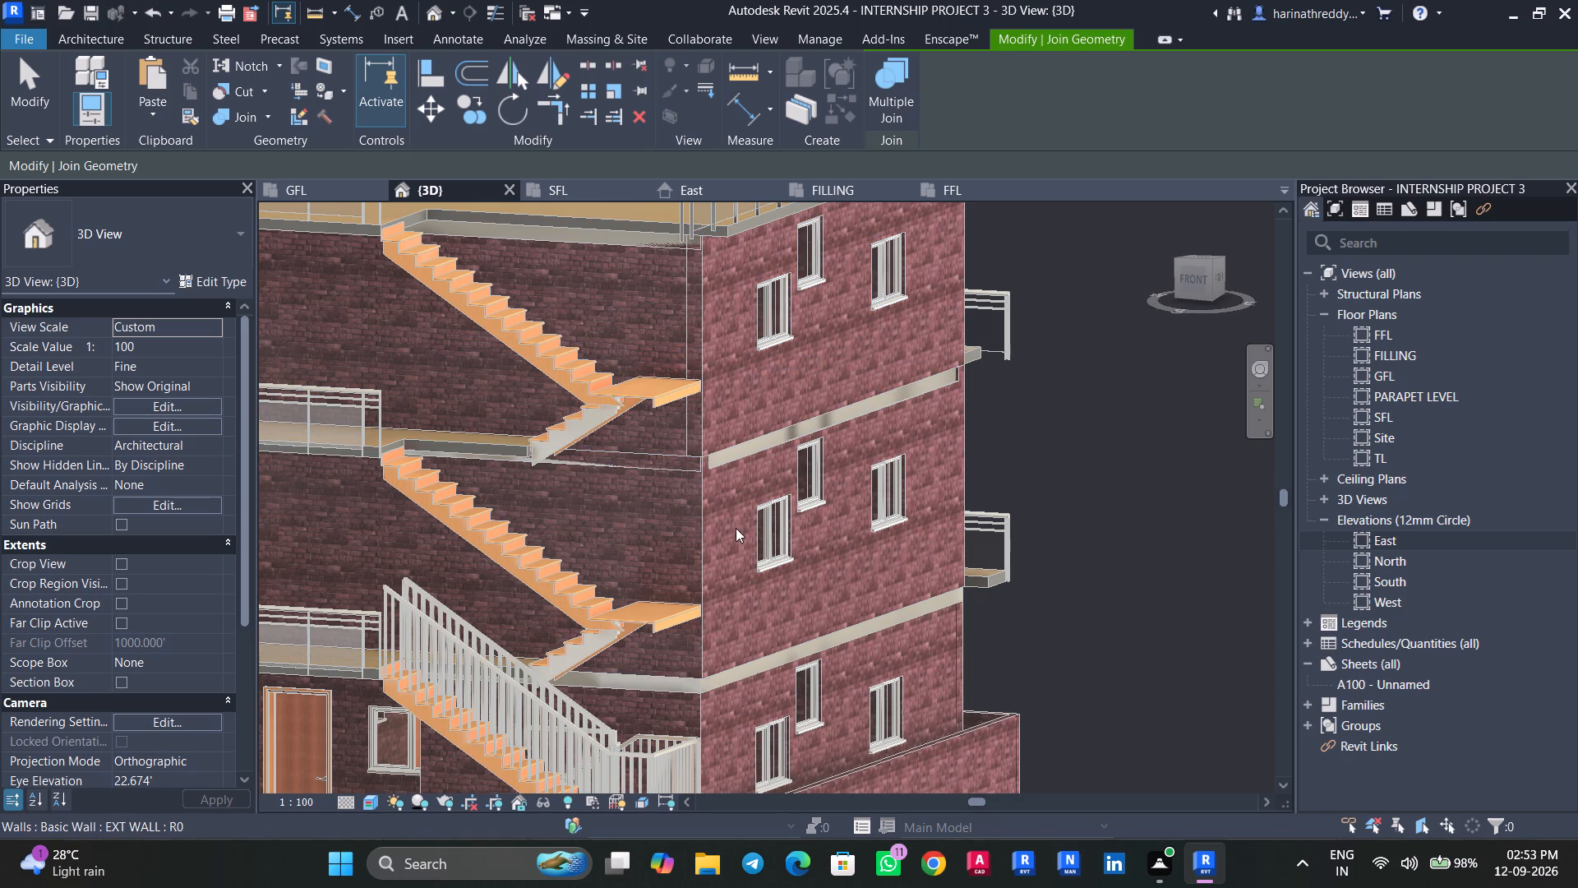
{"action": "key", "text": "Escape"}
Inspect the whole building from all sides, including the roof railings and the stair opening.
{"action": "scroll", "coordinate": [716, 580], "scroll_direction": "down", "scroll_amount": 1}
{"action": "scroll", "coordinate": [716, 580], "scroll_direction": "up", "scroll_amount": 1}
{"action": "scroll", "coordinate": [716, 580], "scroll_direction": "down", "scroll_amount": 1}
{"action": "middle_click_drag", "start_coordinate": [727, 591], "coordinate": [610, 624], "text": "shift"}
{"action": "scroll", "coordinate": [799, 650], "scroll_direction": "down", "scroll_amount": 3}
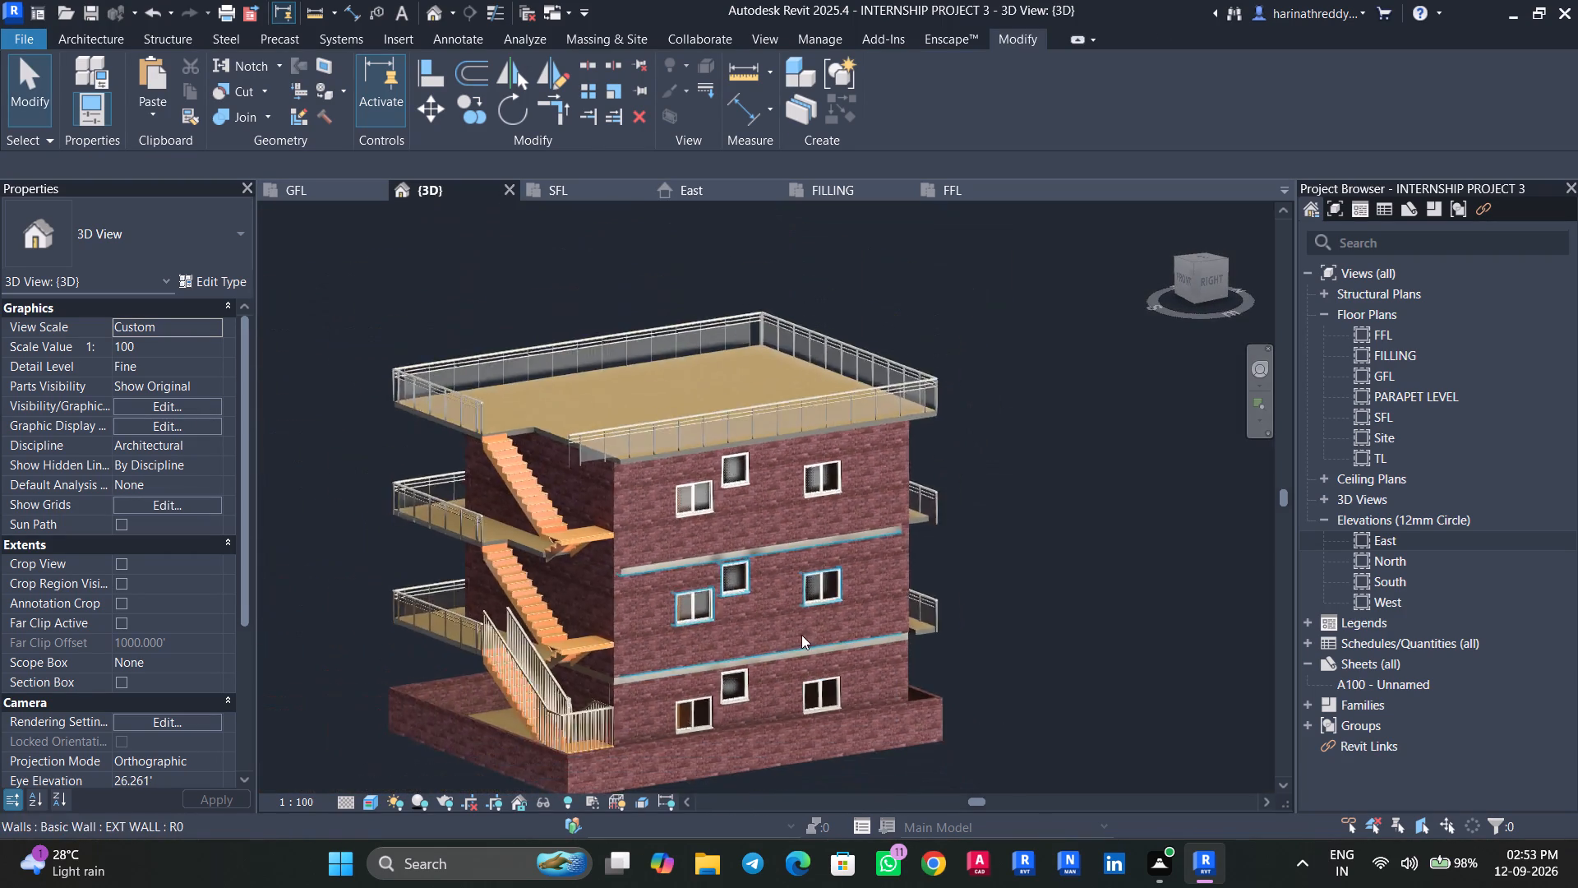
{"action": "scroll", "coordinate": [801, 635], "scroll_direction": "down", "scroll_amount": 3}
{"action": "middle_click_drag", "start_coordinate": [1053, 643], "coordinate": [614, 571], "text": "shift"}
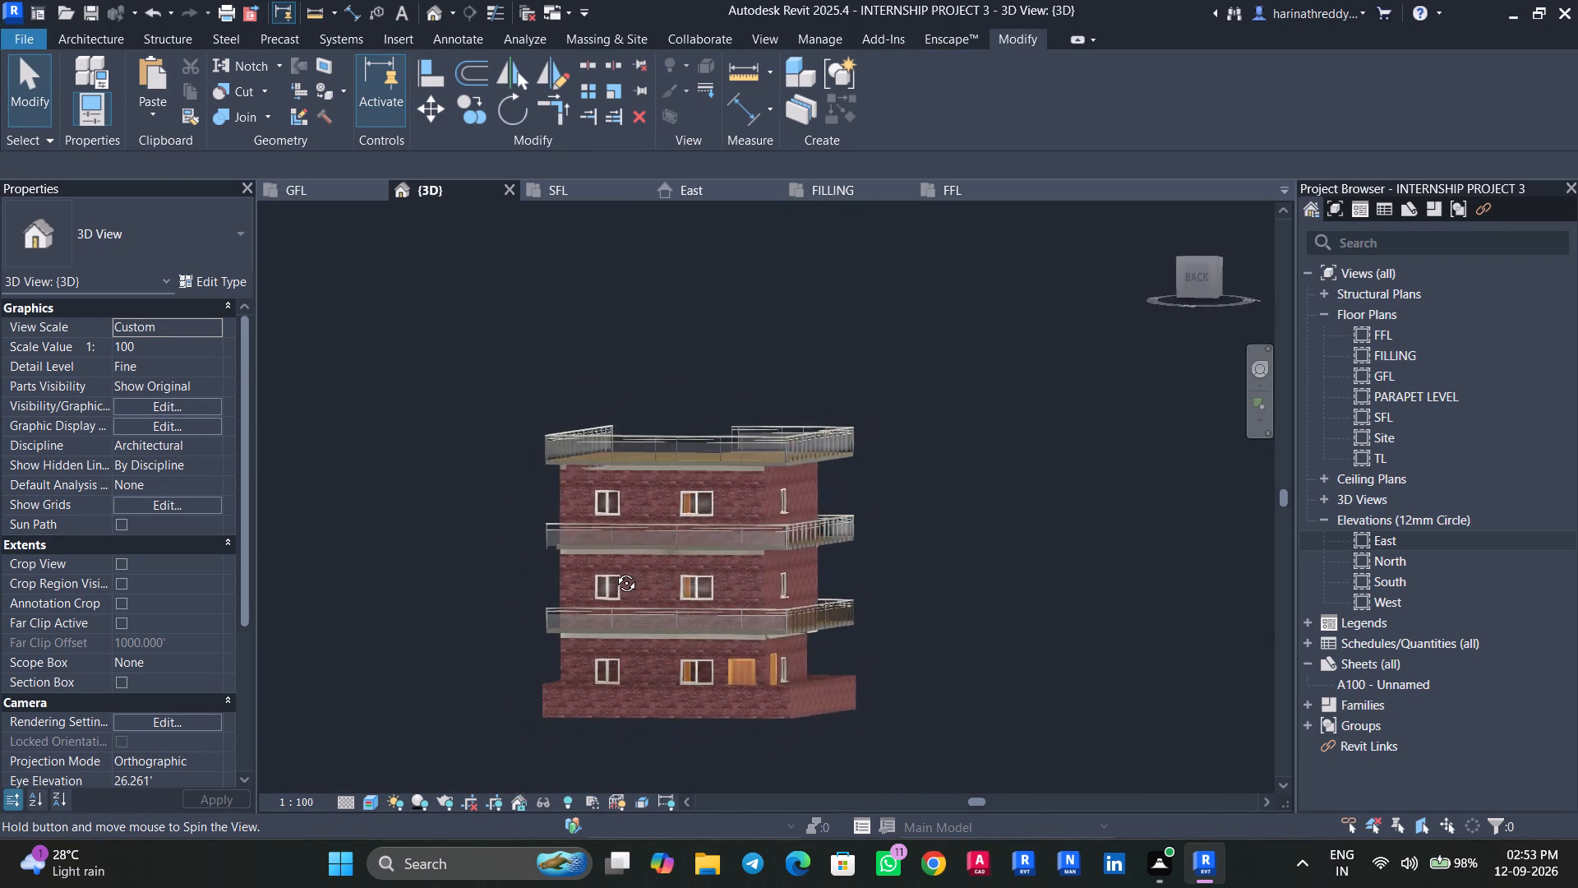
{"action": "middle_click_drag", "start_coordinate": [614, 571], "coordinate": [596, 542], "text": "shift"}
{"action": "middle_click_drag", "start_coordinate": [593, 539], "coordinate": [409, 670], "text": "shift"}
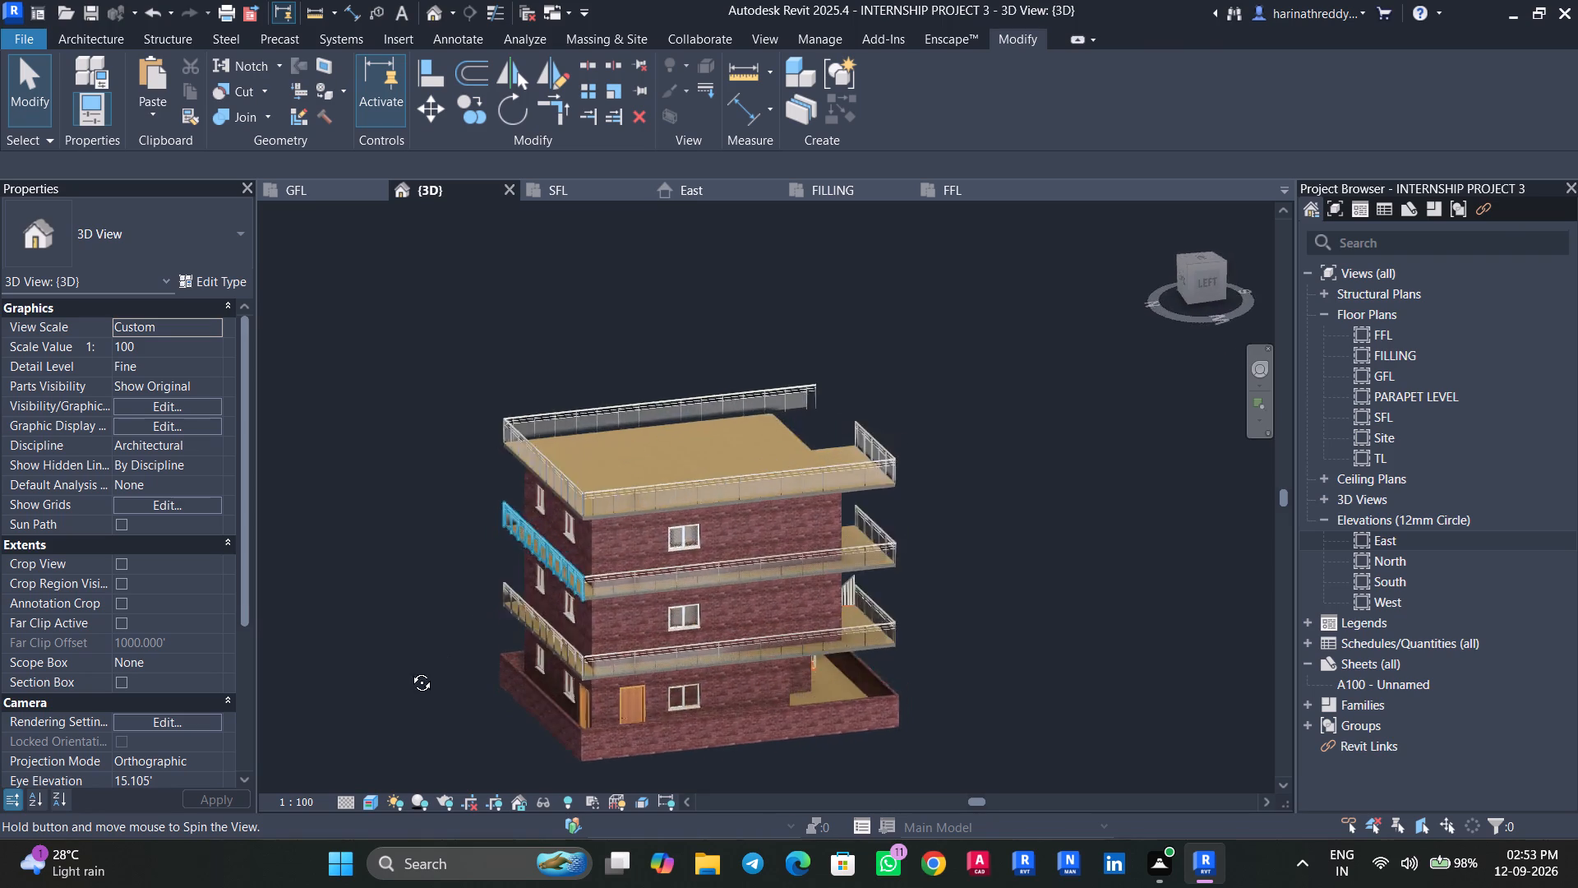
{"action": "middle_click_drag", "start_coordinate": [409, 670], "coordinate": [275, 688], "text": "shift"}
{"action": "middle_click_drag", "start_coordinate": [1102, 646], "coordinate": [902, 686], "text": "shift"}
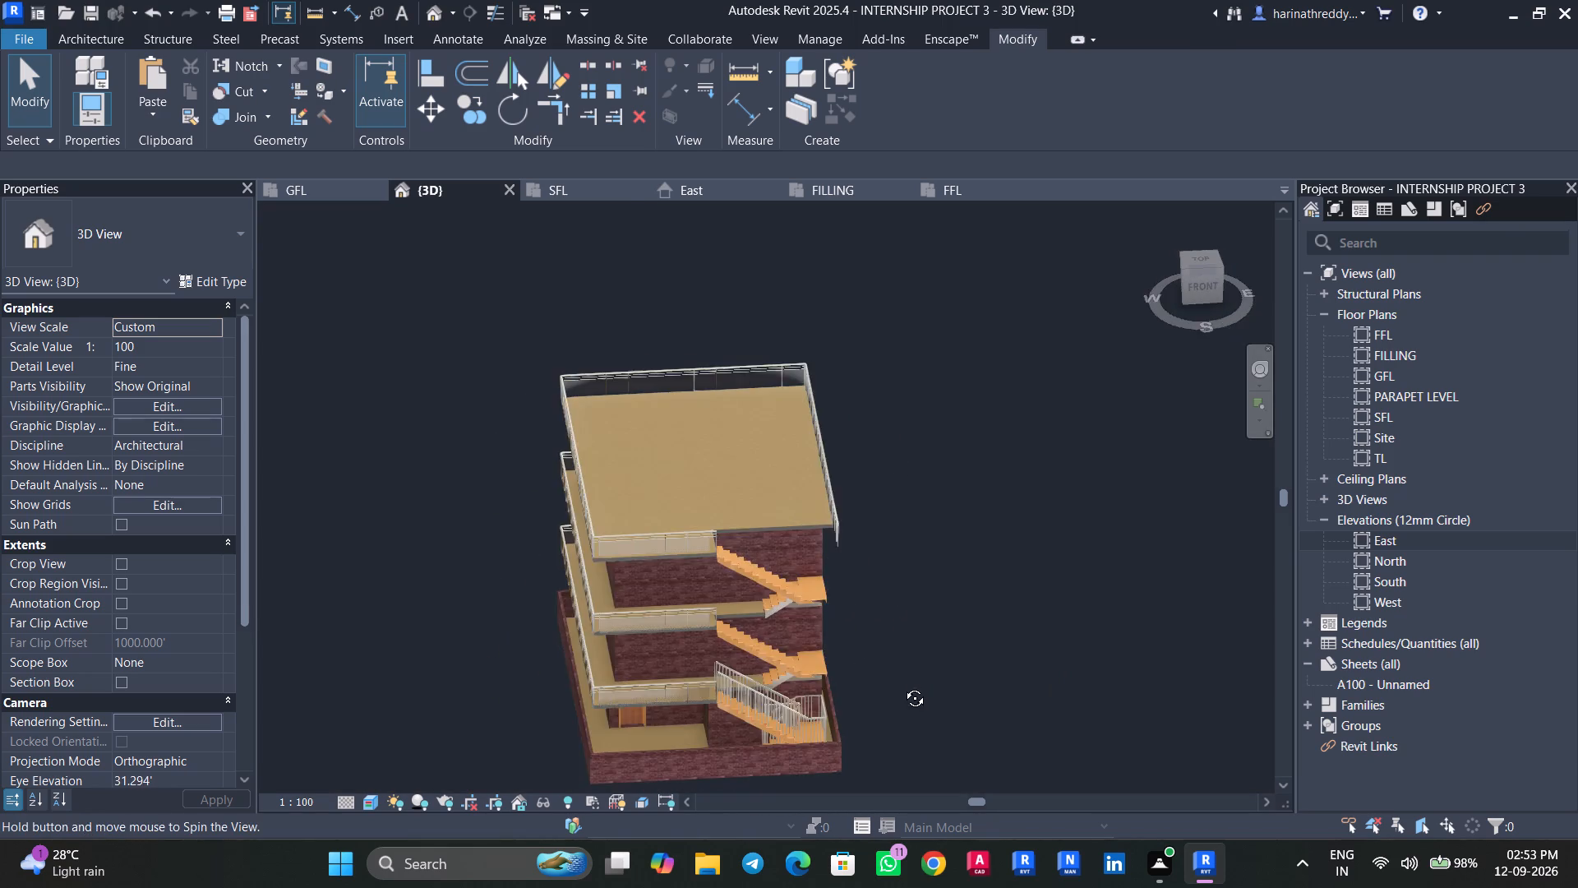
{"action": "middle_click_drag", "start_coordinate": [902, 686], "coordinate": [663, 672], "text": "shift"}
Shorten the path of the roof's east railing to about 33.61', ending it at the corner of the stair opening.
{"action": "left_click", "coordinate": [635, 522]}
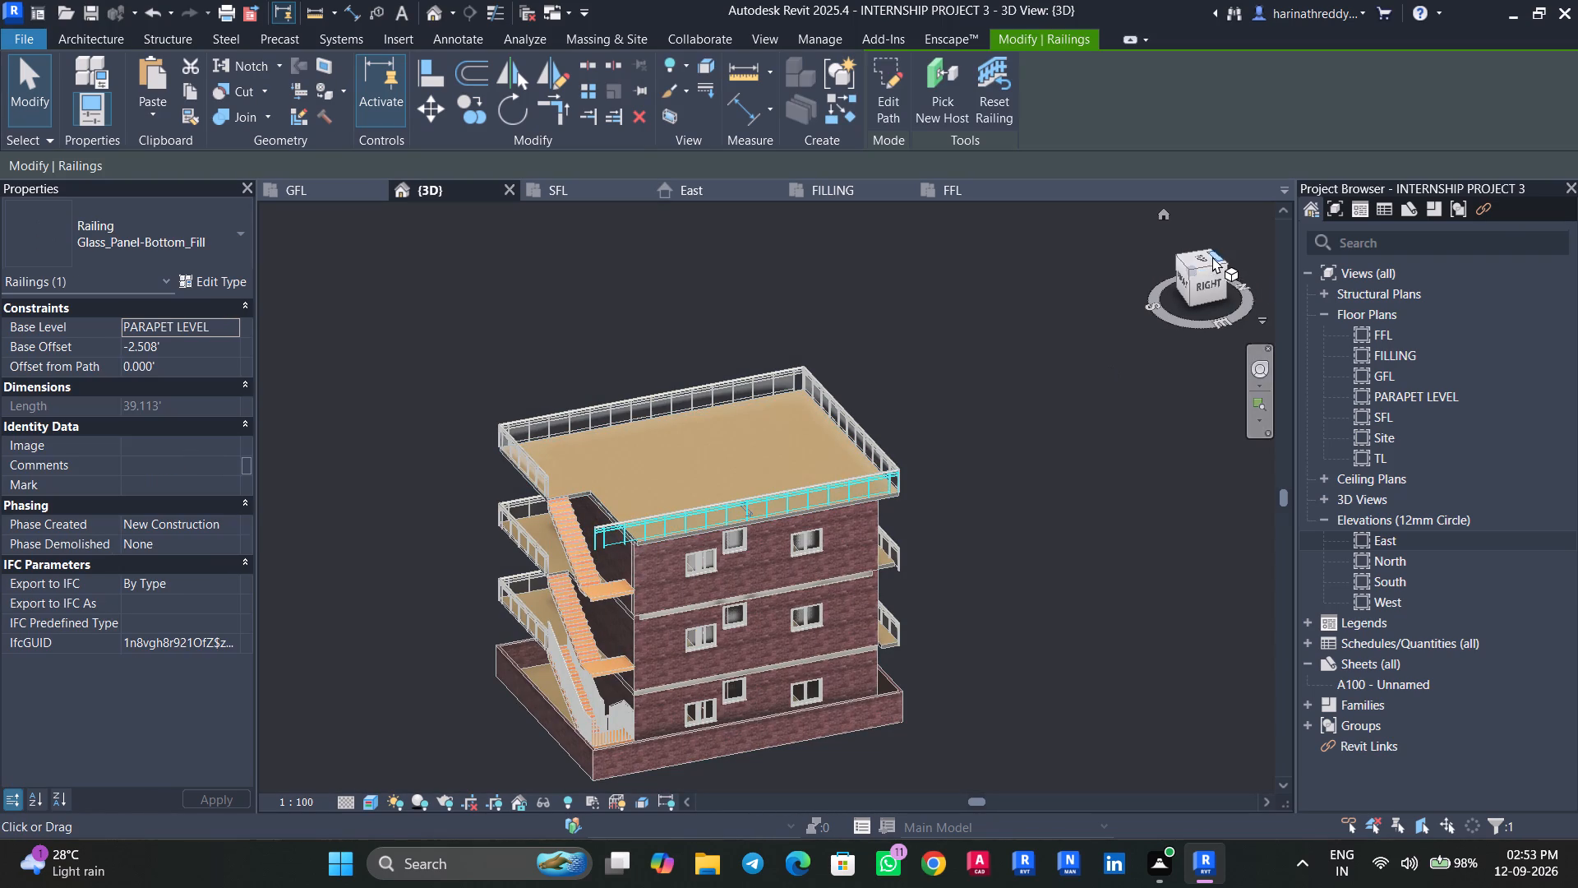
{"action": "left_click", "coordinate": [1209, 256]}
{"action": "left_click", "coordinate": [880, 102]}
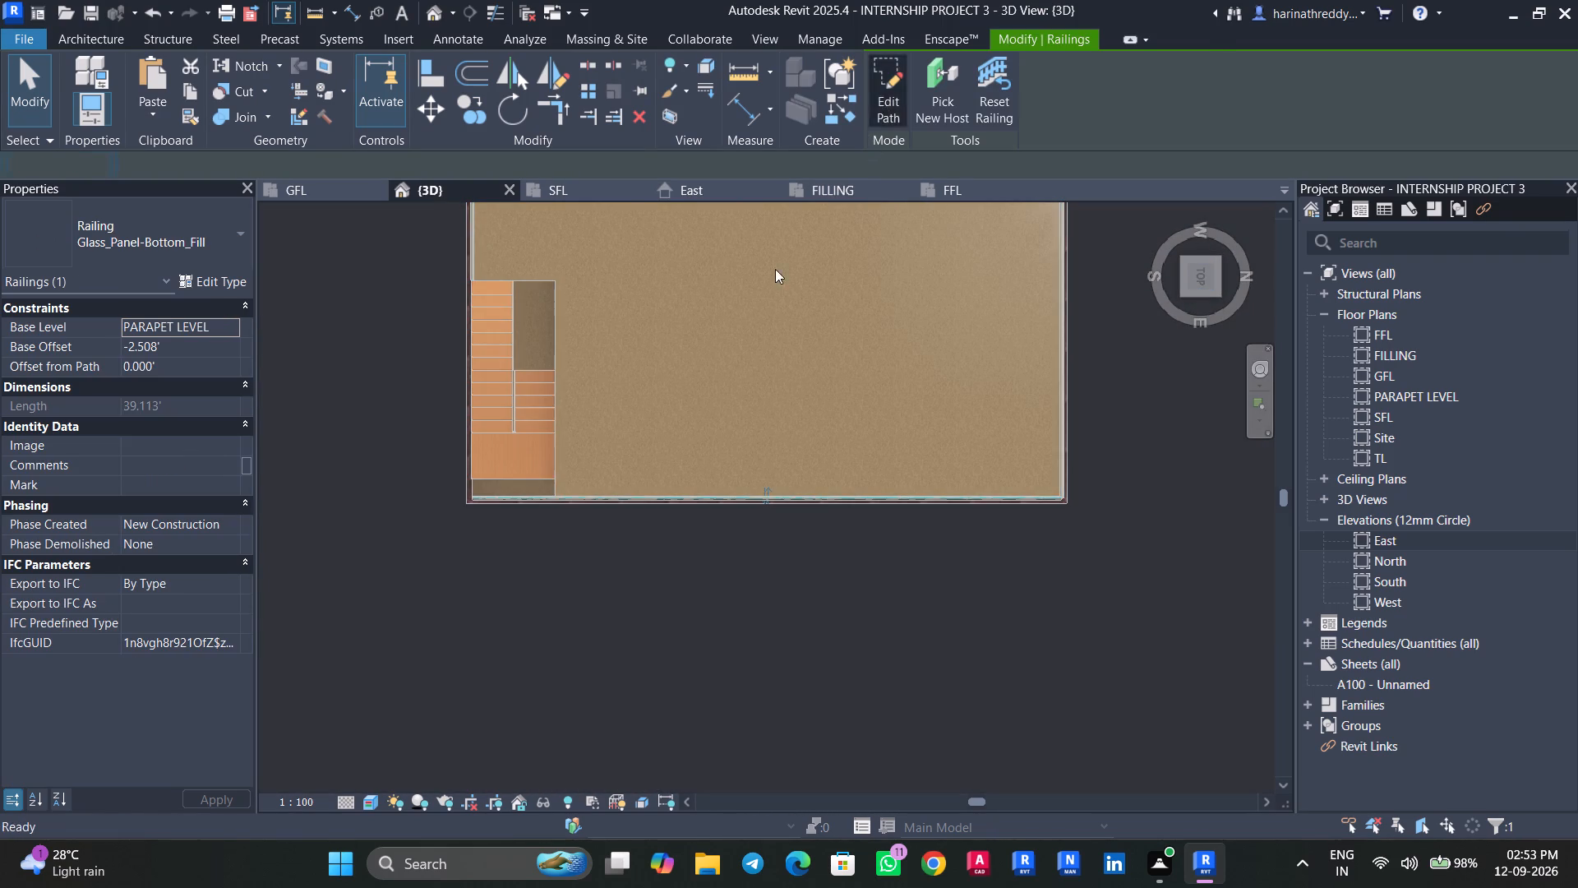
{"action": "left_click", "coordinate": [490, 499]}
{"action": "left_click_drag", "start_coordinate": [473, 495], "coordinate": [519, 494]}
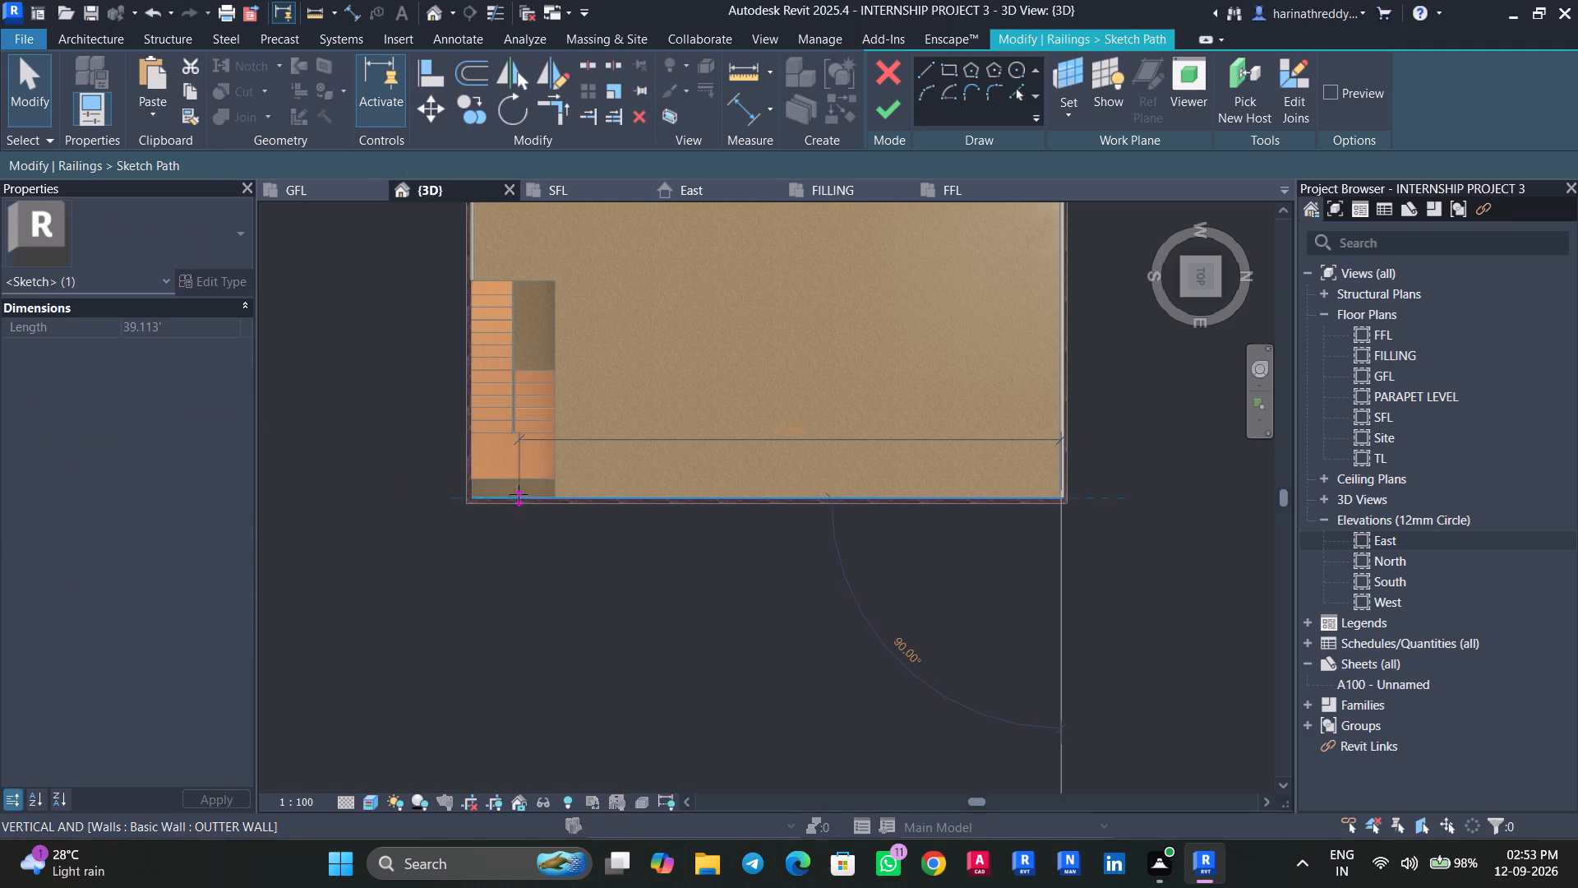
{"action": "left_click_drag", "start_coordinate": [519, 494], "coordinate": [555, 497]}
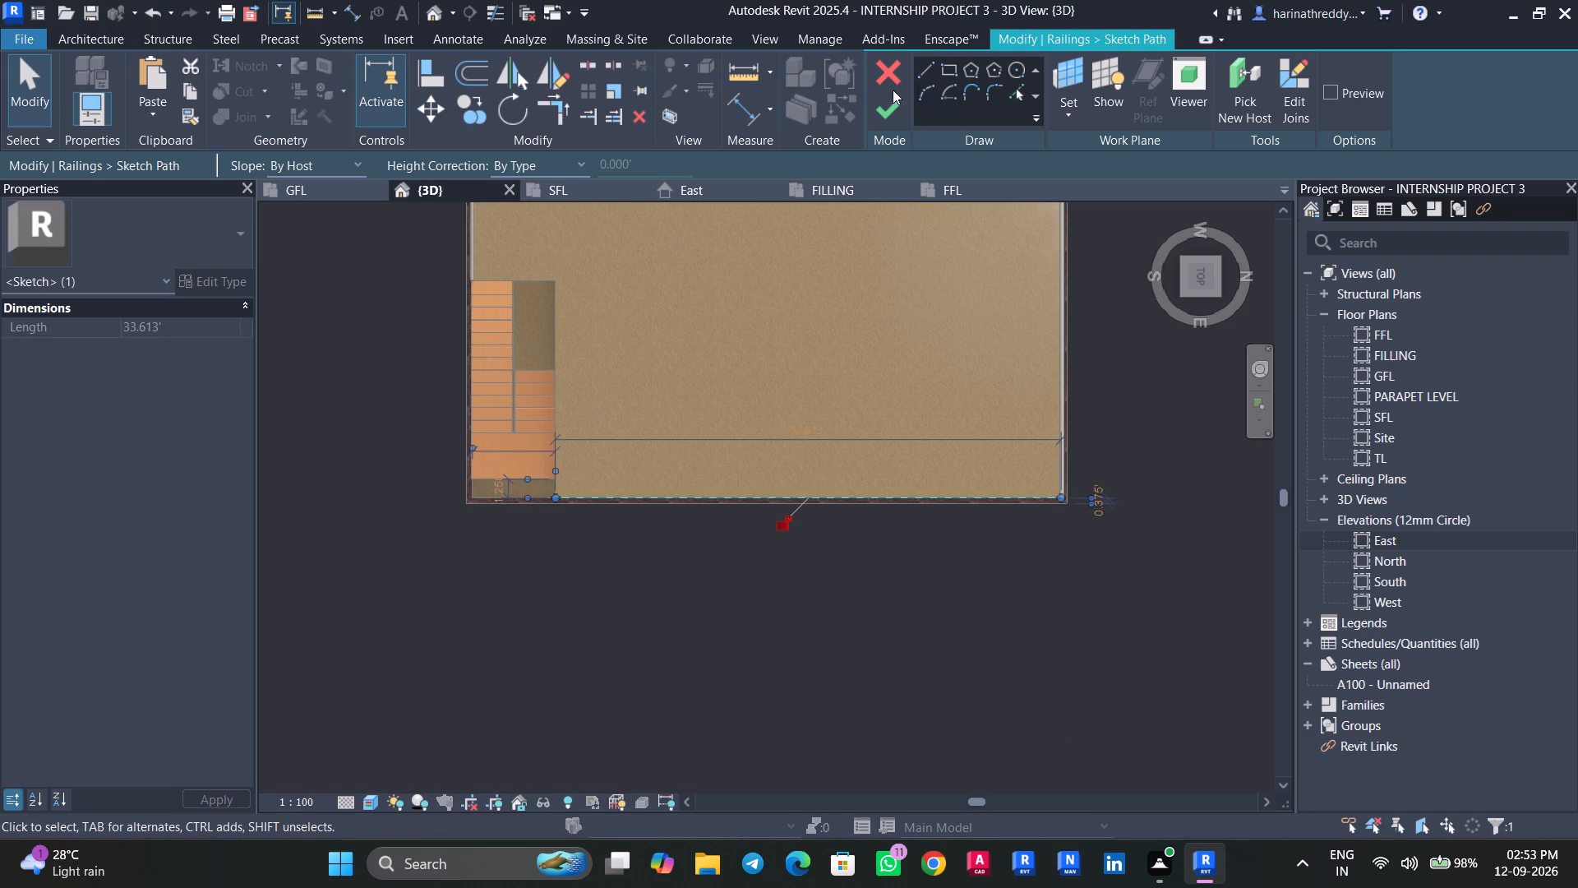
{"action": "left_click", "coordinate": [884, 105]}
{"action": "middle_click_drag", "start_coordinate": [630, 432], "coordinate": [609, 539]}
{"action": "key", "text": "Escape"}
{"action": "key", "text": "Escape"}
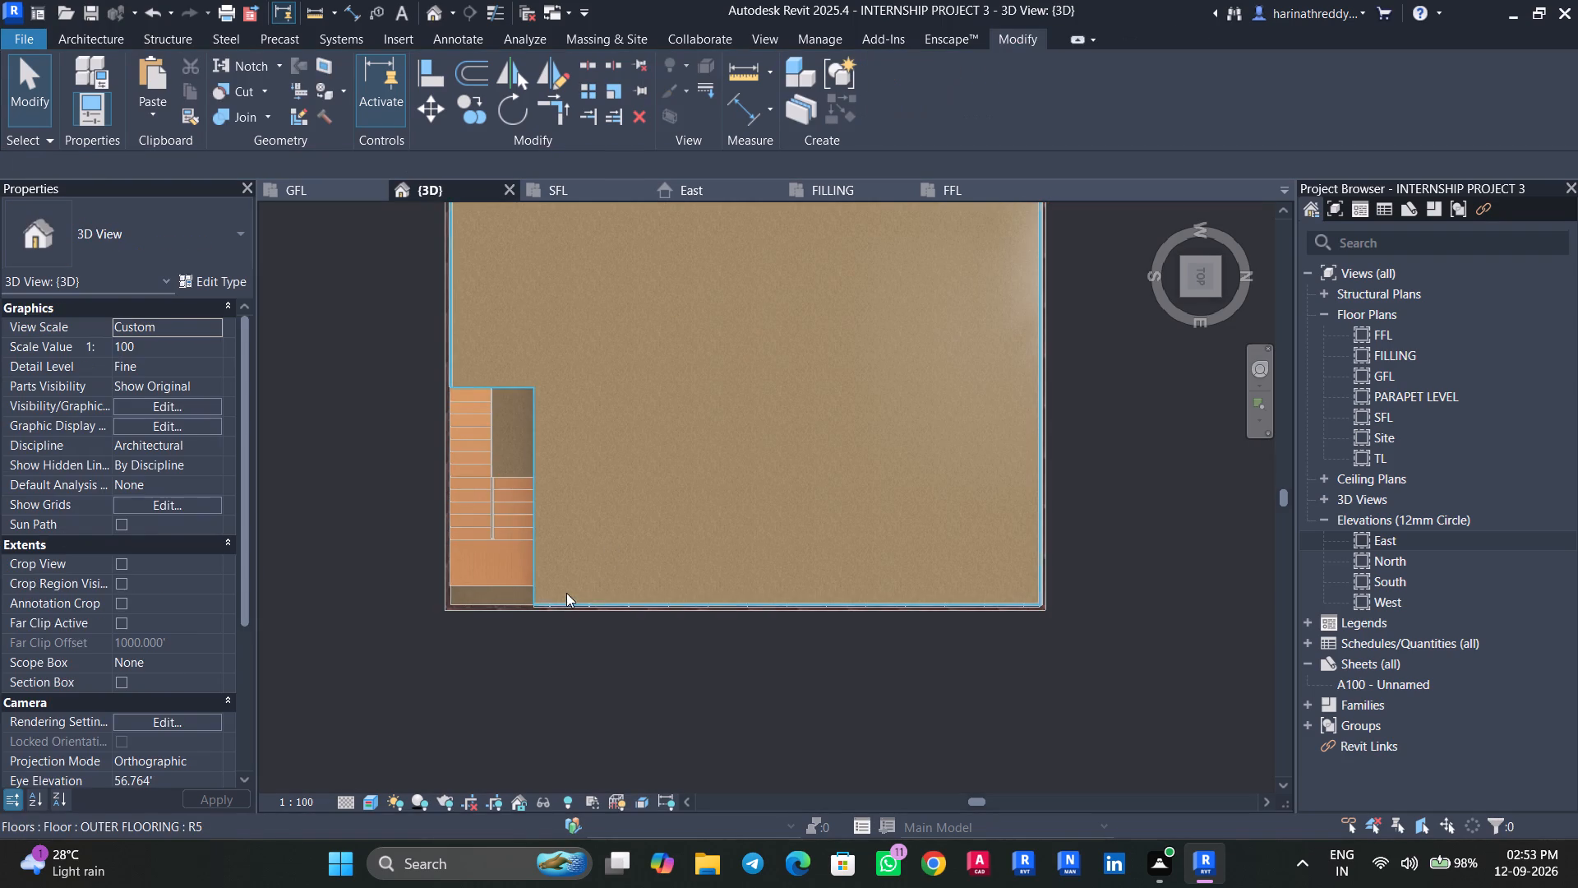
Create a matching glass-panel roof railing, about 17.27' long, along the stair opening's long inner edge and about 2.81' across to the stair flight.
{"action": "left_click", "coordinate": [564, 603]}
{"action": "key", "text": "c"}
{"action": "key", "text": "s"}
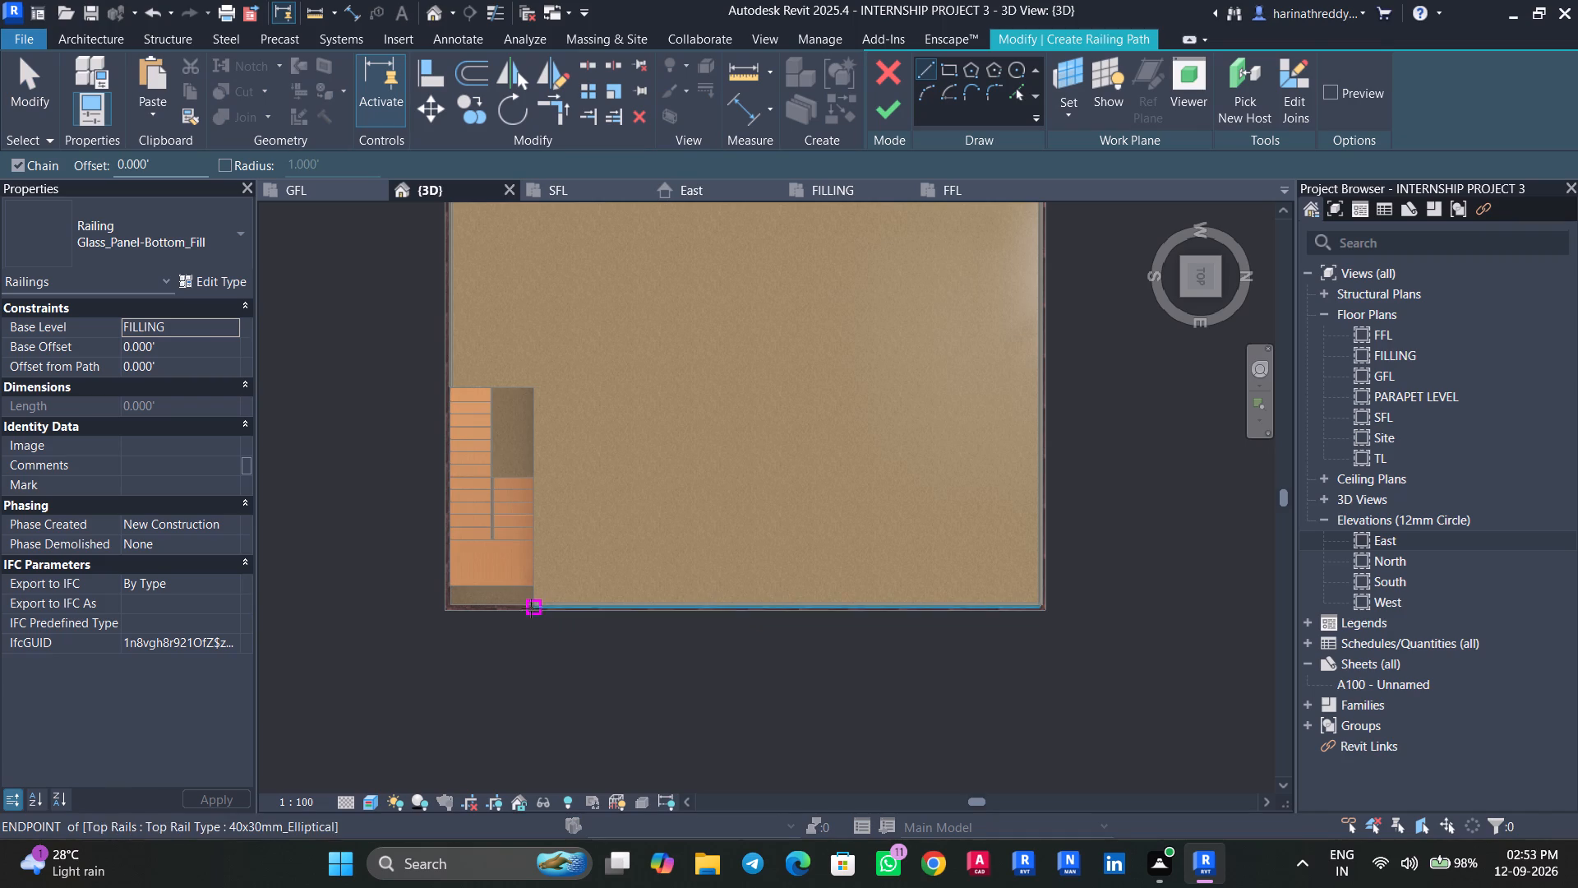
{"action": "left_click", "coordinate": [532, 605]}
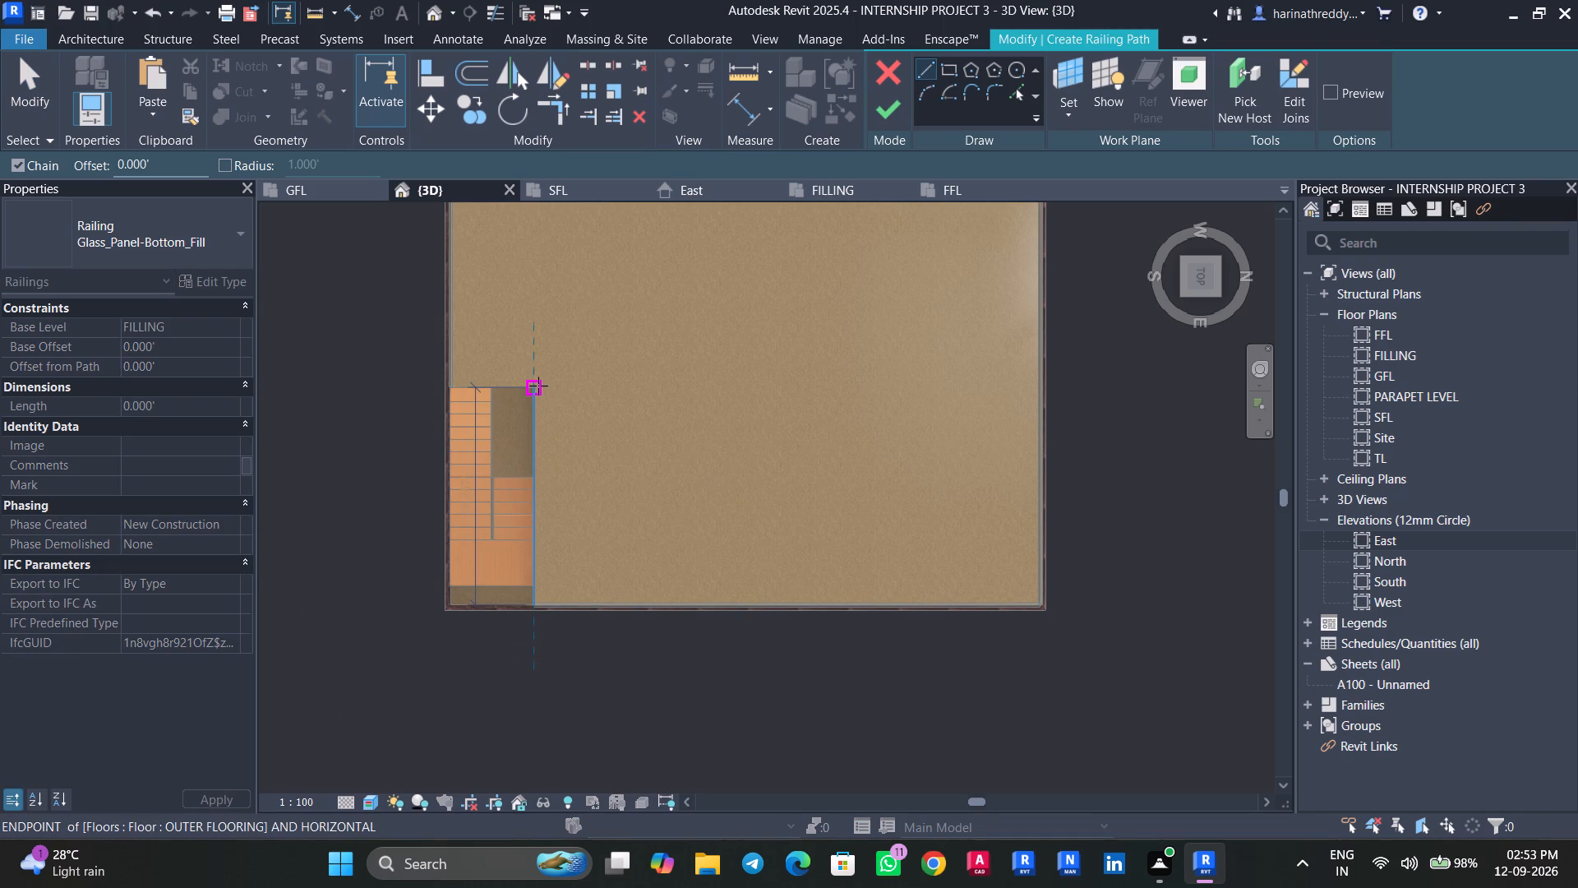
{"action": "left_click", "coordinate": [538, 386]}
{"action": "left_click", "coordinate": [496, 384]}
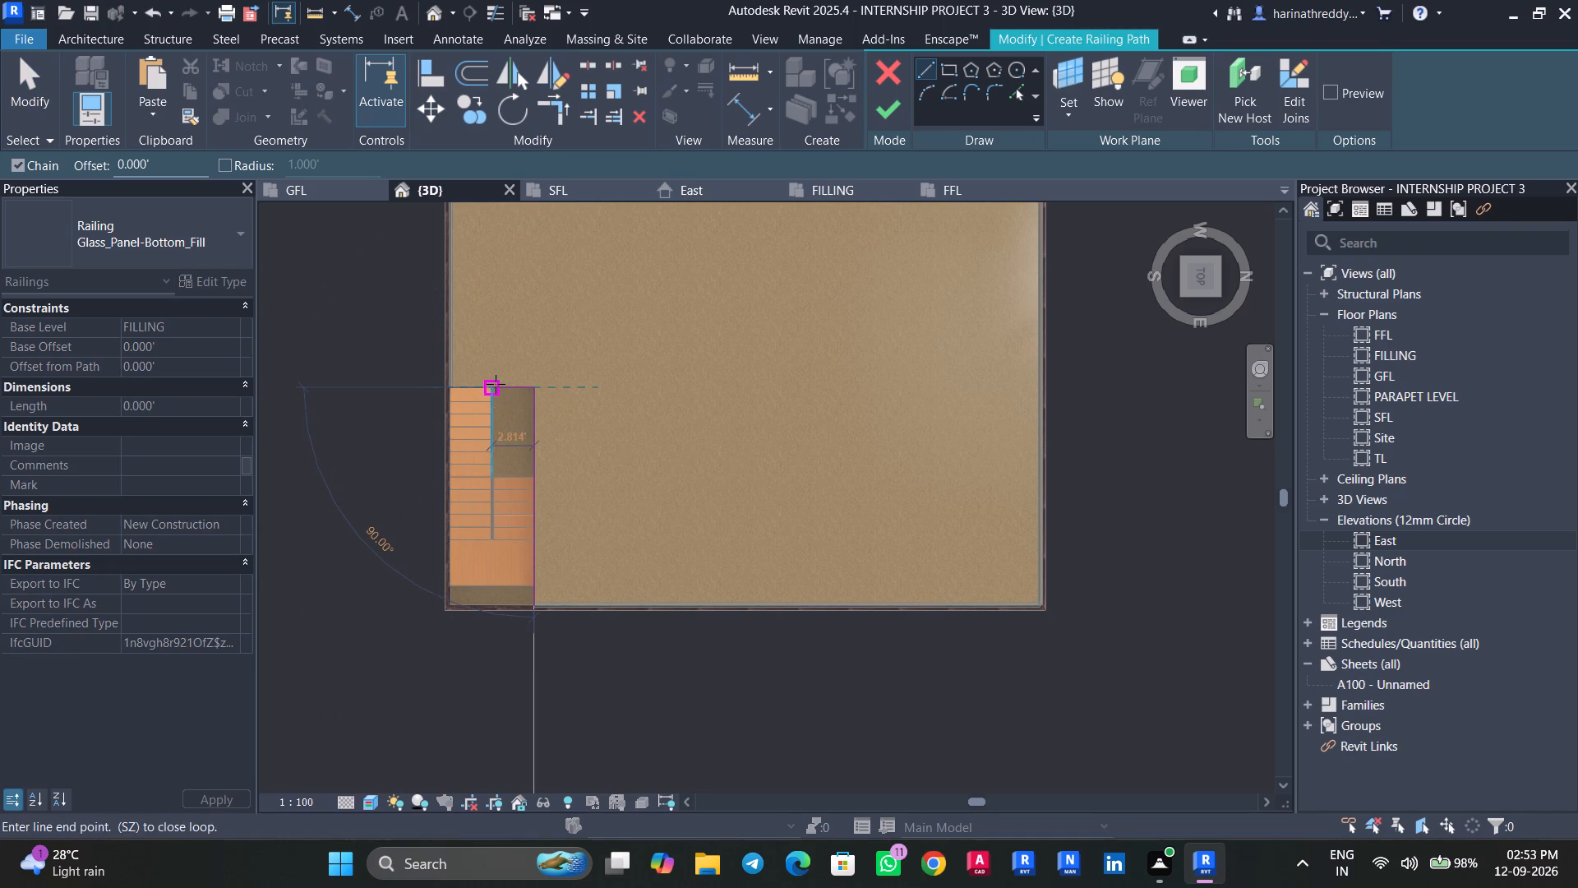
{"action": "key", "text": "Escape"}
{"action": "key", "text": "Escape"}
{"action": "left_click", "coordinate": [874, 107]}
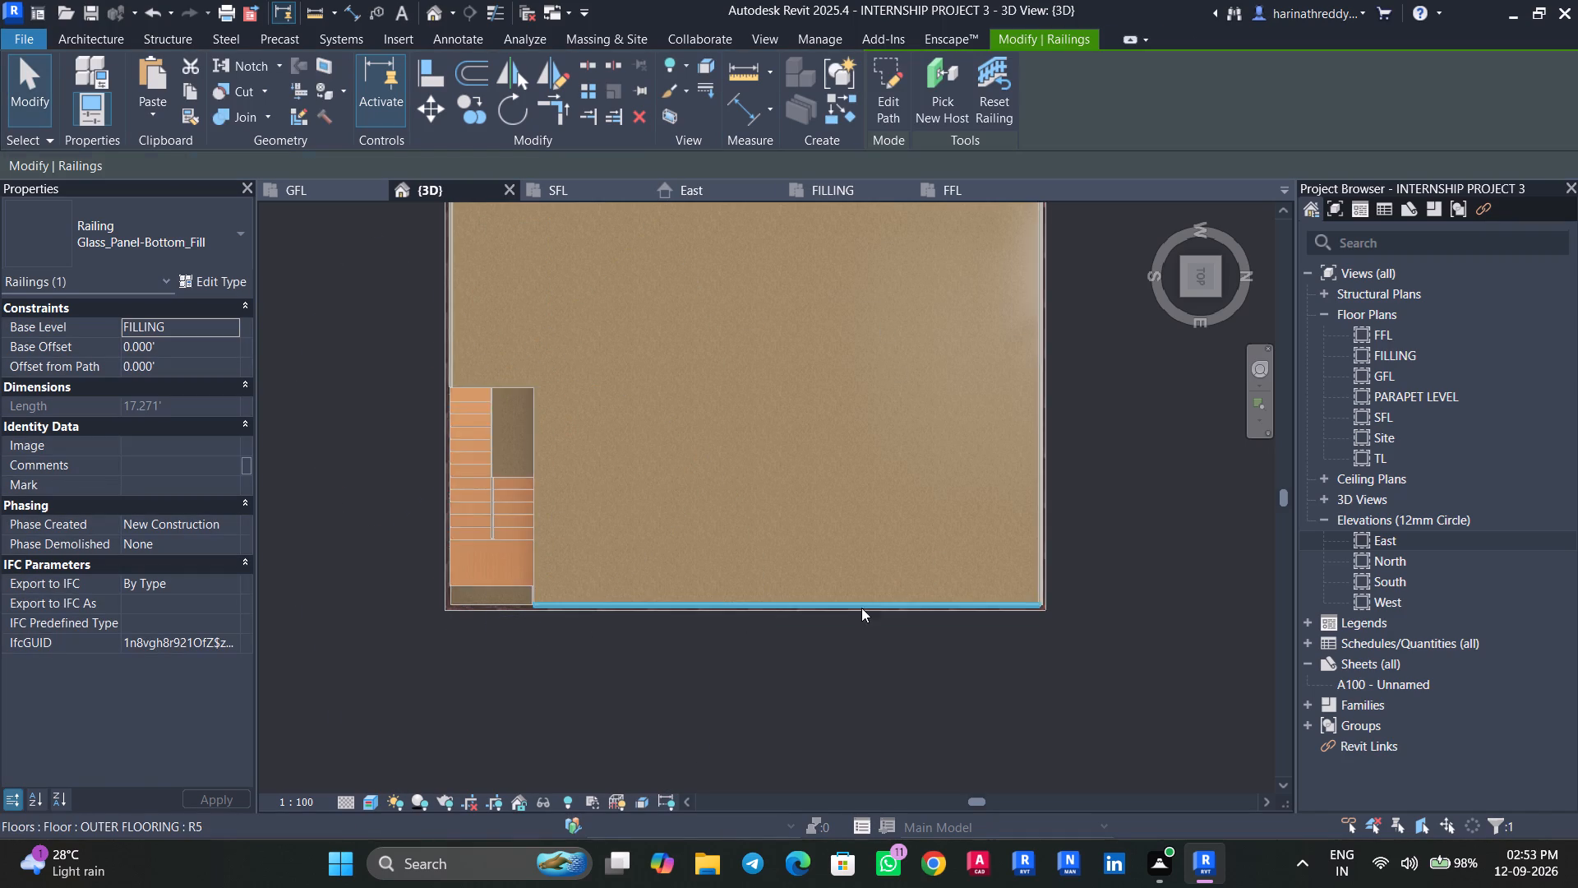
Inspect the new roof railing around the stair opening and the building's stair side and east facade.
{"action": "scroll", "coordinate": [854, 613], "scroll_direction": "down", "scroll_amount": 2}
{"action": "middle_click_drag", "start_coordinate": [763, 700], "coordinate": [948, 353], "text": "shift"}
{"action": "middle_click_drag", "start_coordinate": [942, 401], "coordinate": [939, 611]}
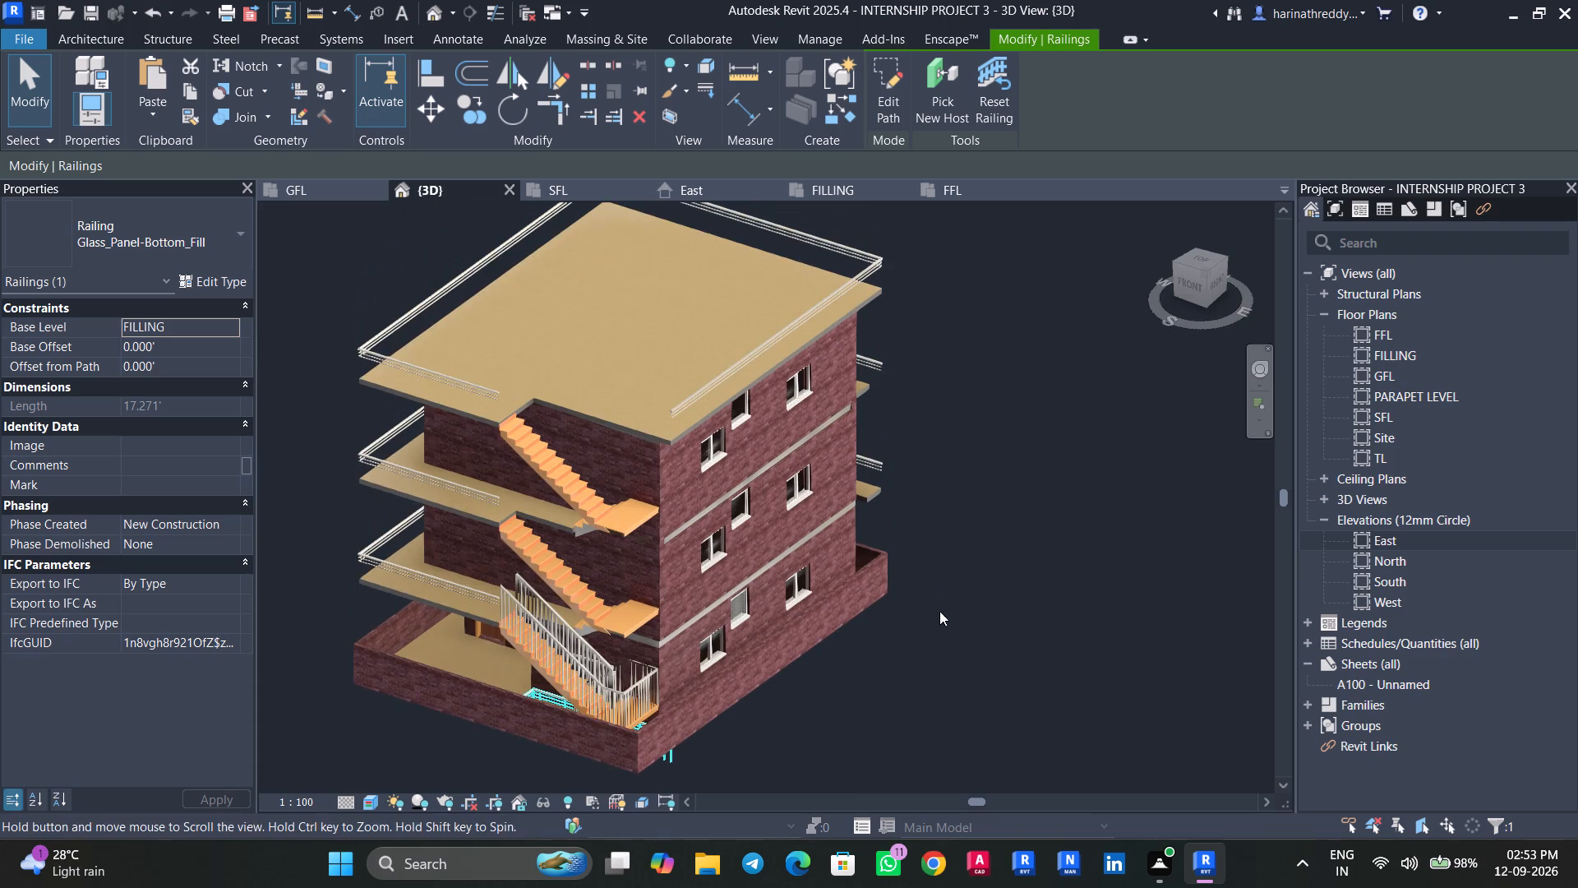
{"action": "middle_click_drag", "start_coordinate": [939, 611], "coordinate": [939, 611]}
{"action": "left_click", "coordinate": [943, 108]}
{"action": "left_click", "coordinate": [638, 384]}
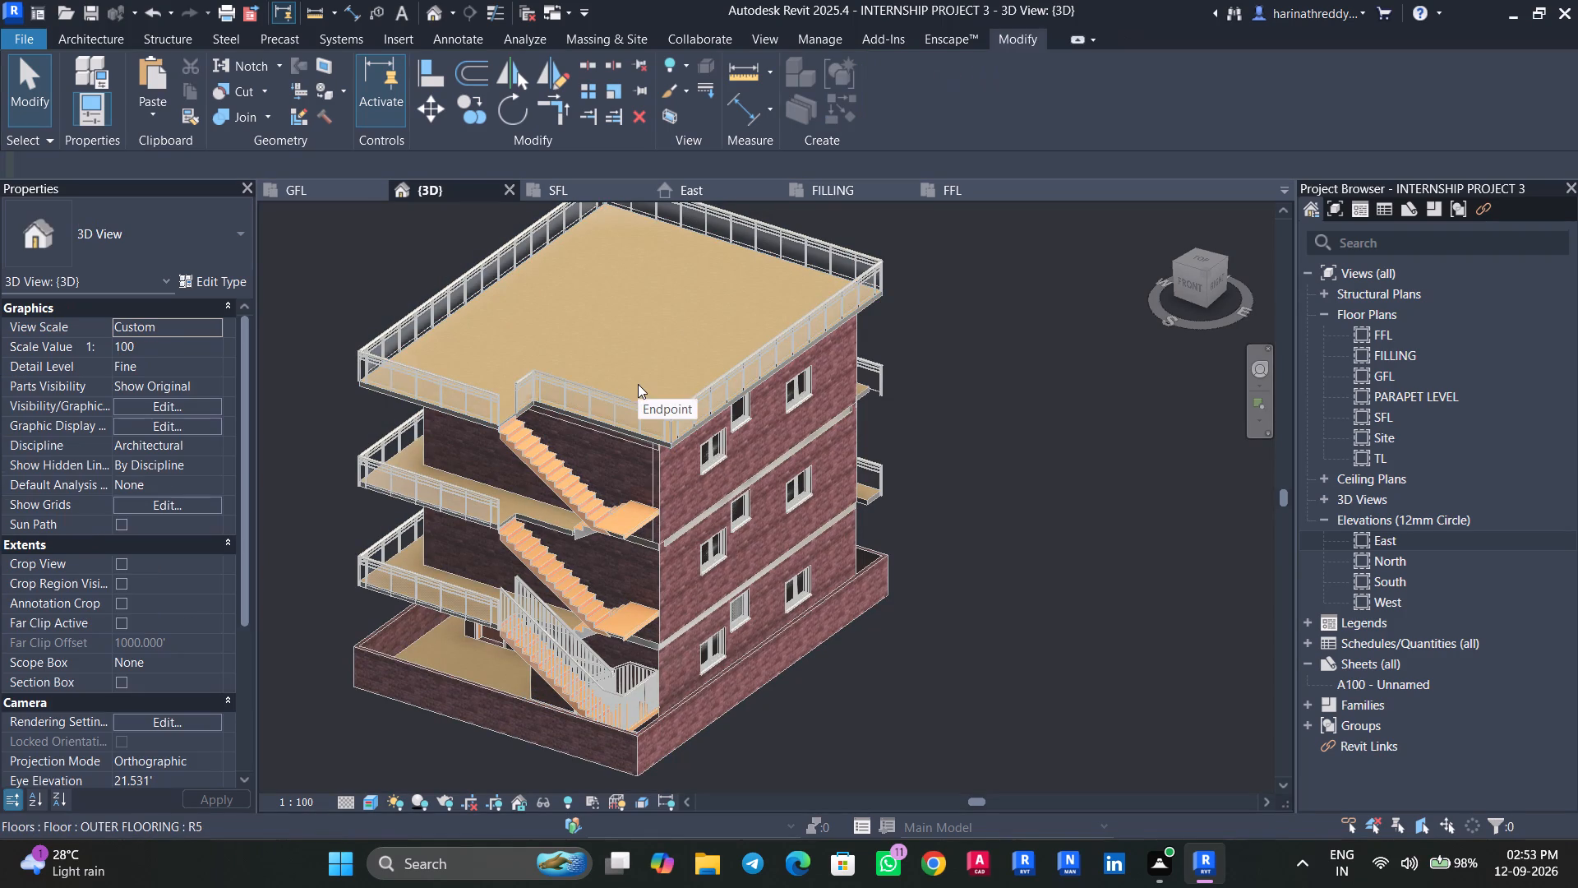
{"action": "key", "text": "Escape"}
{"action": "key", "text": "Escape"}
{"action": "middle_click_drag", "start_coordinate": [960, 657], "coordinate": [773, 636], "text": "shift"}
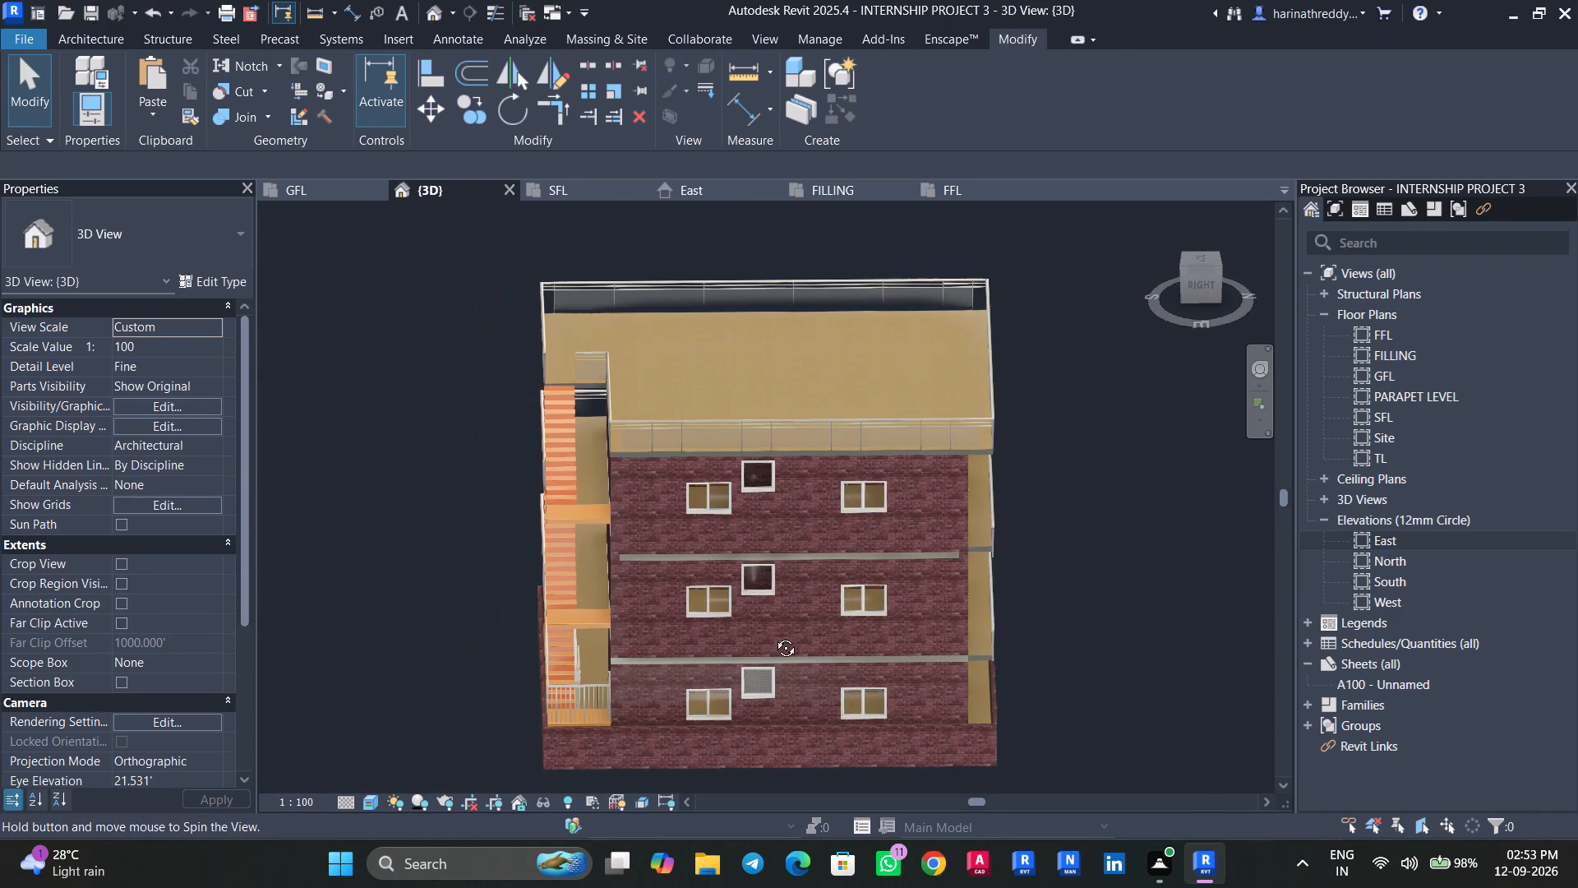
{"action": "middle_click_drag", "start_coordinate": [773, 636], "coordinate": [842, 653], "text": "shift"}
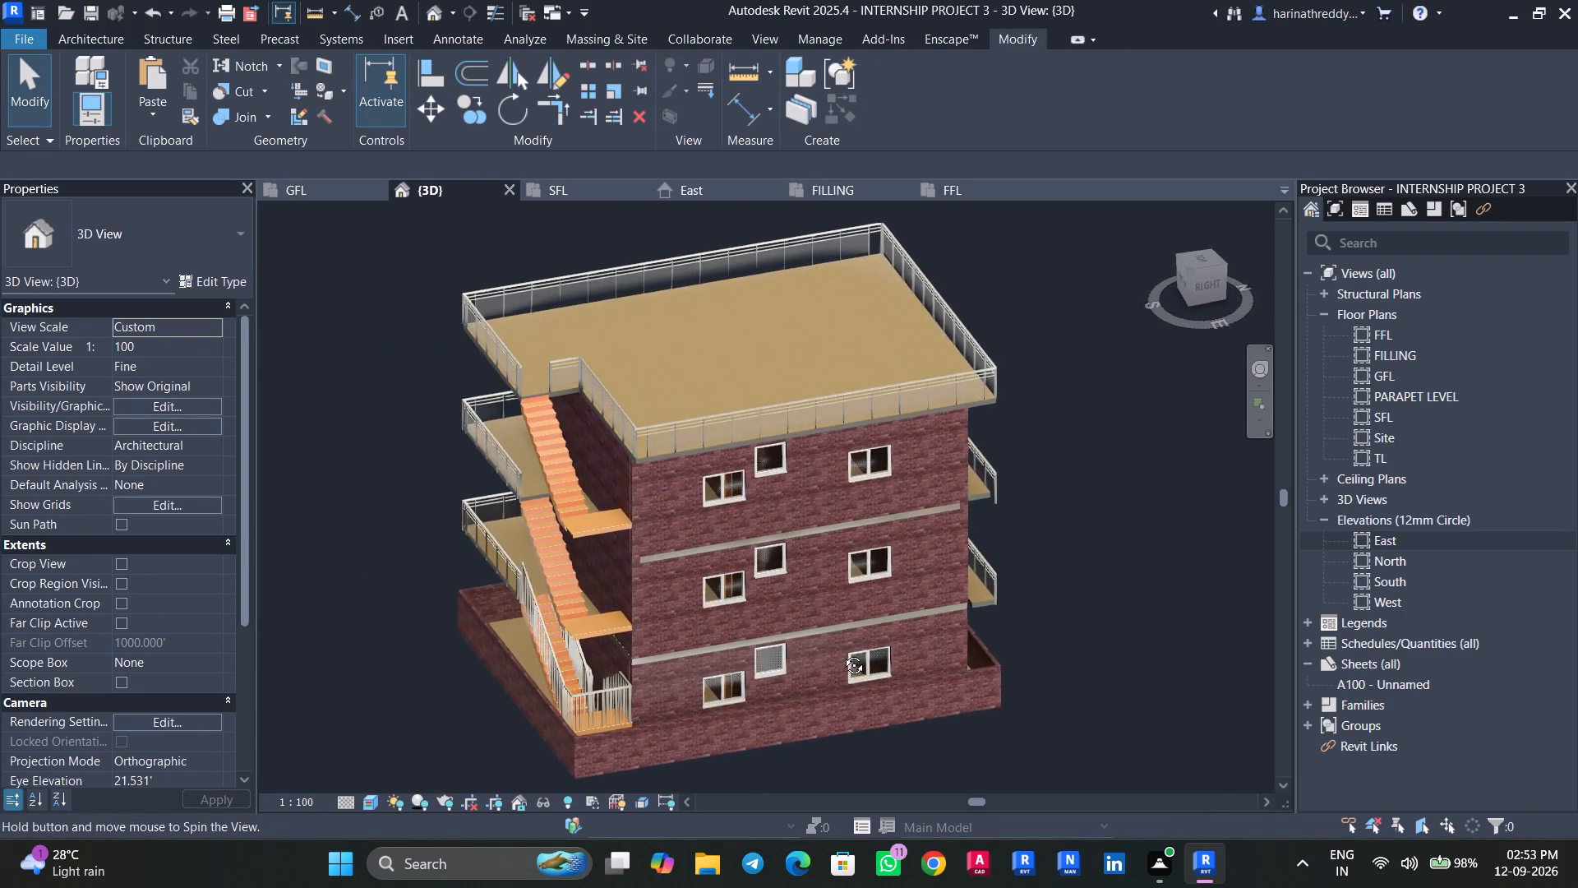
{"action": "middle_click_drag", "start_coordinate": [842, 653], "coordinate": [962, 563], "text": "shift"}
{"action": "middle_click_drag", "start_coordinate": [982, 647], "coordinate": [1101, 639]}
Save the project.
{"action": "key", "text": "ctrl+s"}
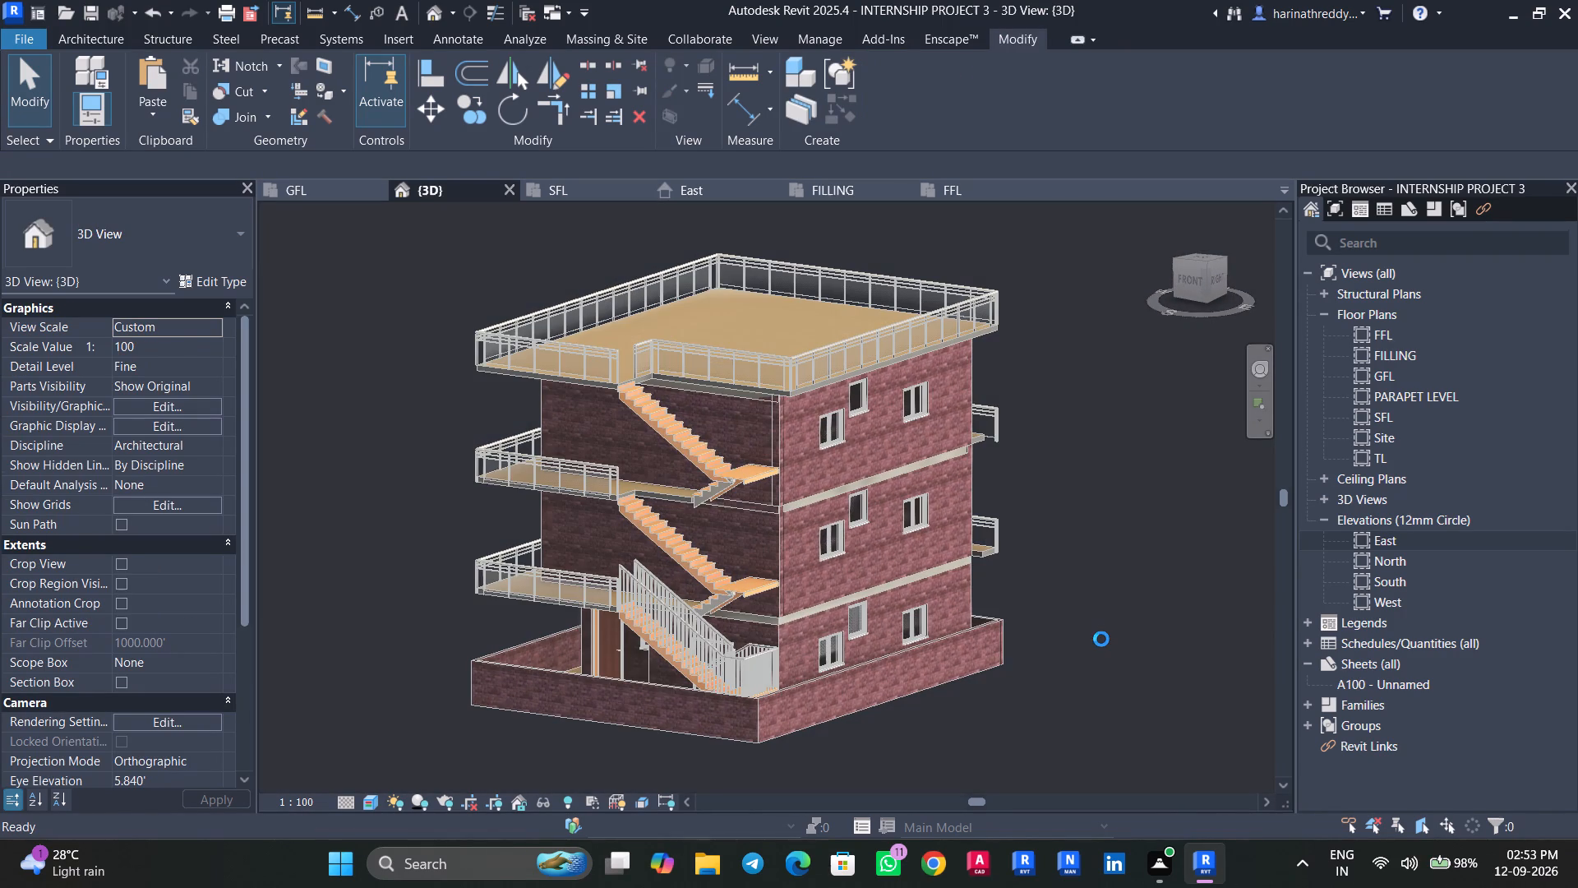
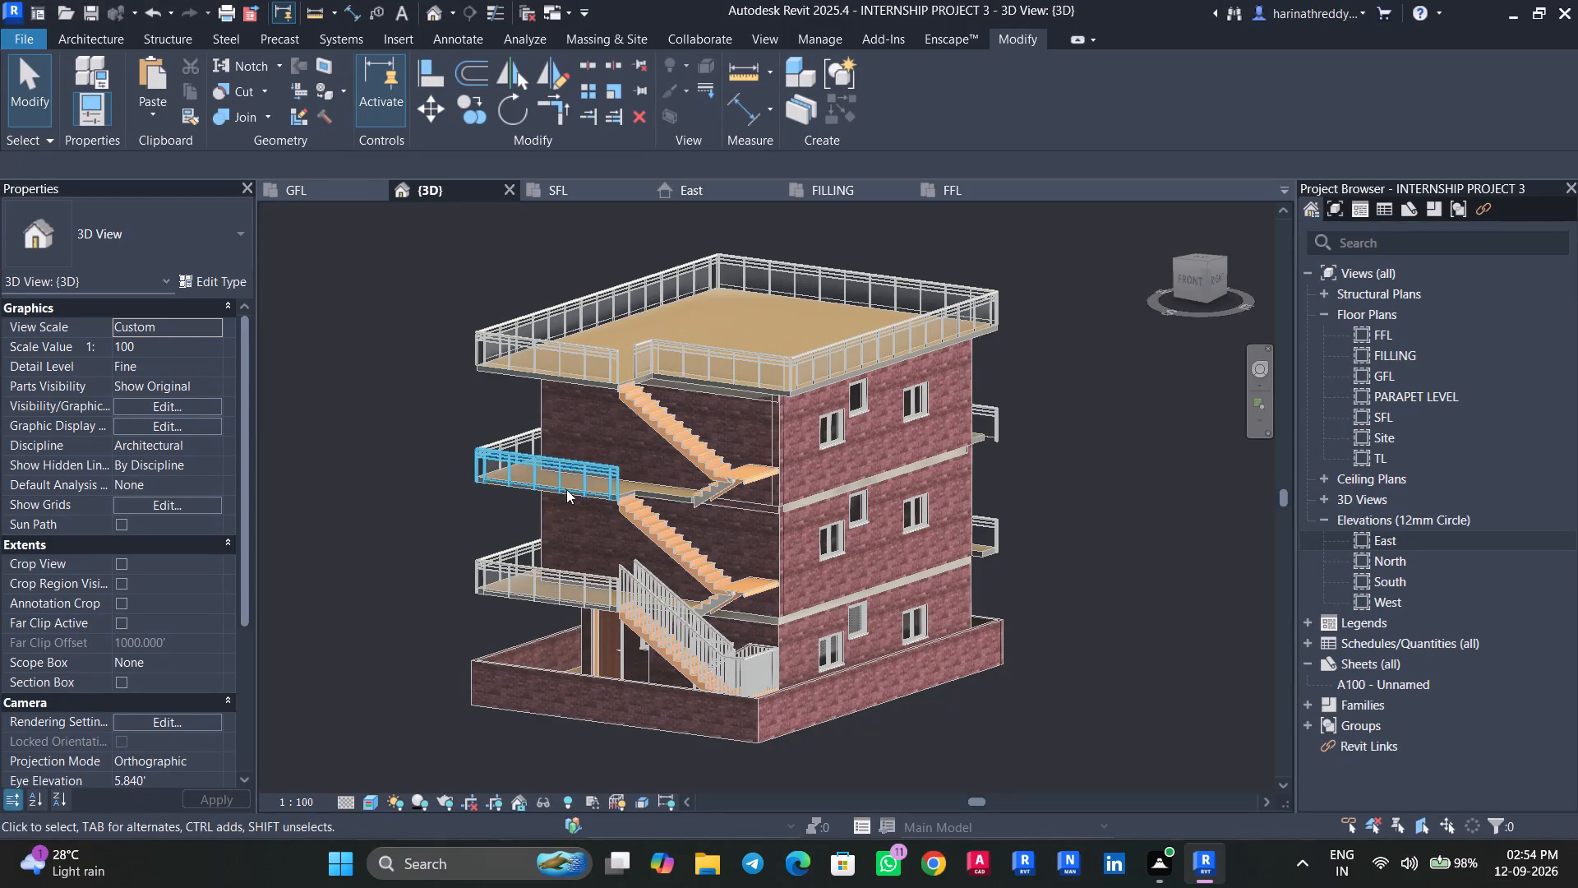
Inspect the building's window facade, exposed slab edges and balcony corner from several angles.
{"action": "middle_click_drag", "start_coordinate": [1103, 711], "coordinate": [876, 837], "text": "shift"}
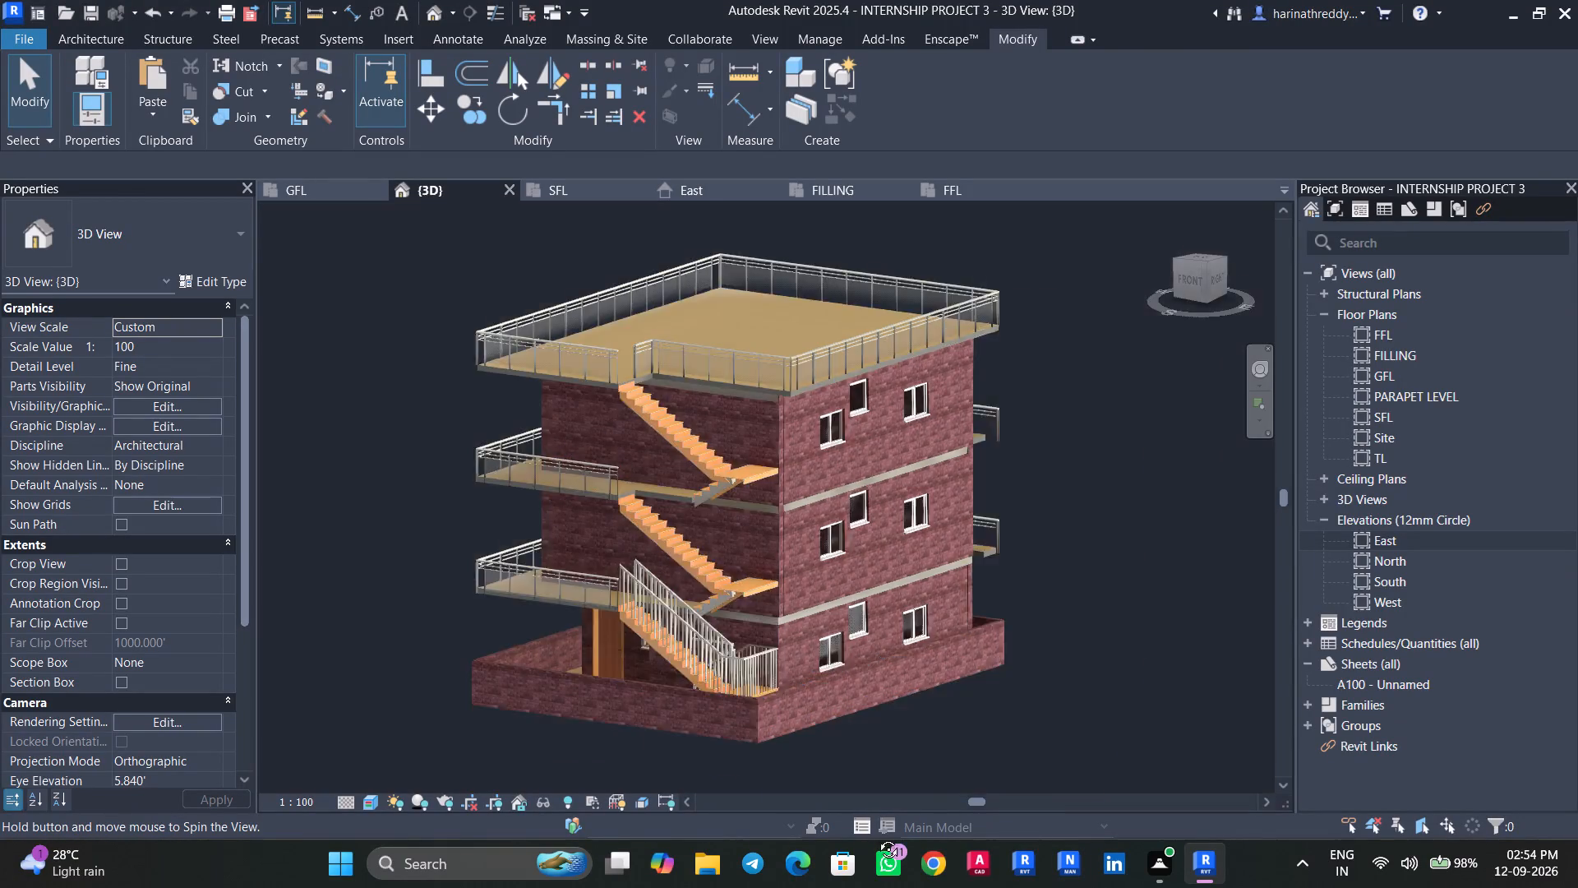
{"action": "middle_click_drag", "start_coordinate": [876, 837], "coordinate": [693, 708], "text": "shift"}
{"action": "scroll", "coordinate": [787, 666], "scroll_direction": "up", "scroll_amount": 2}
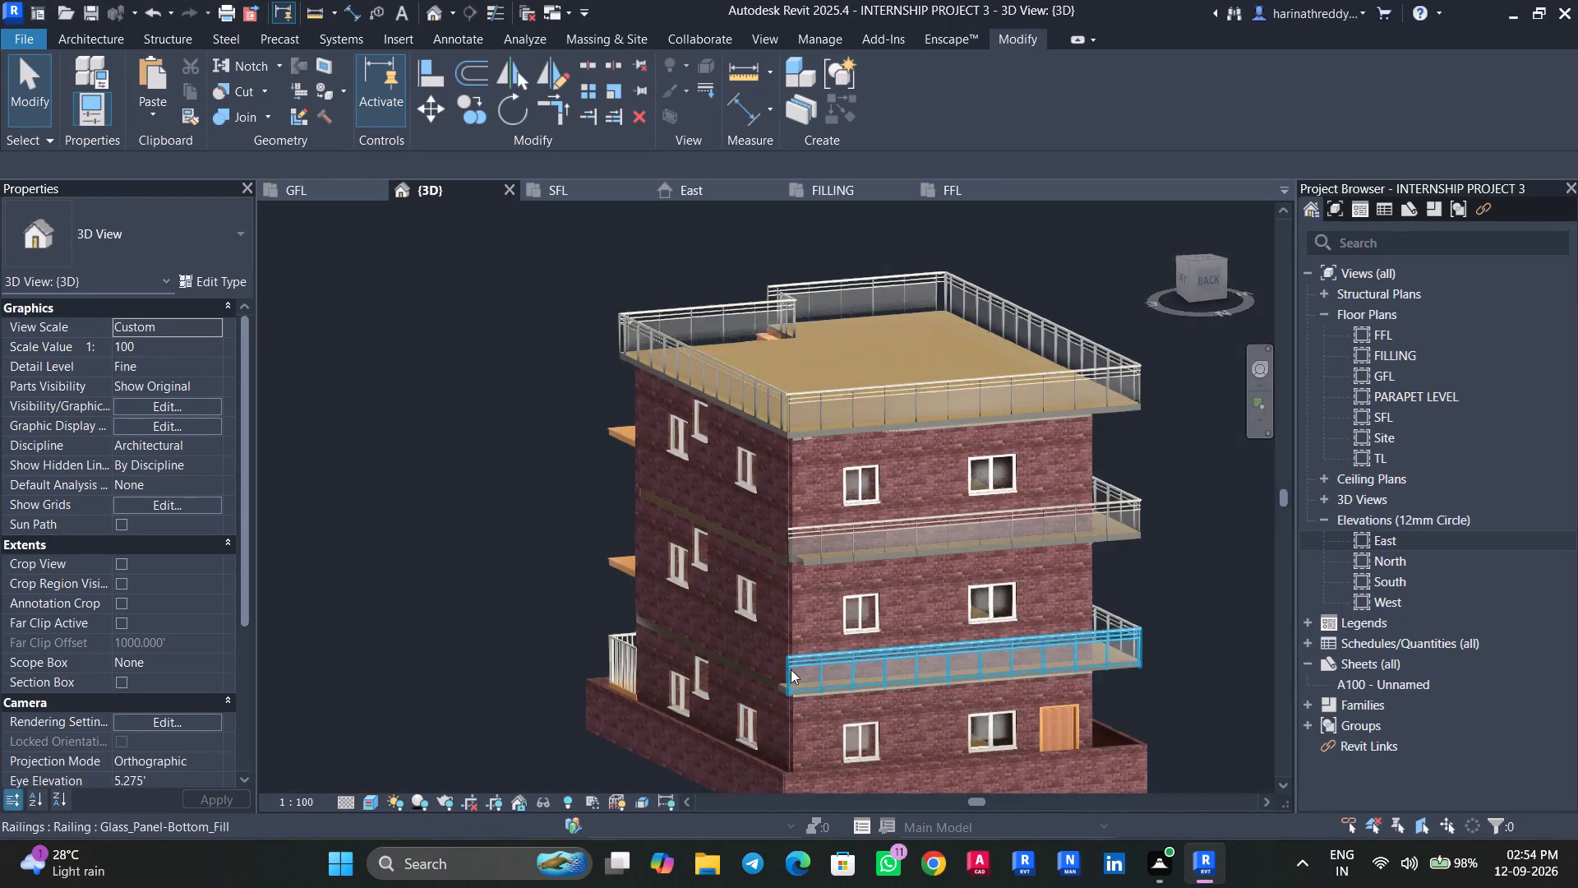
{"action": "scroll", "coordinate": [791, 669], "scroll_direction": "up", "scroll_amount": 2}
{"action": "scroll", "coordinate": [799, 687], "scroll_direction": "down", "scroll_amount": 1}
{"action": "scroll", "coordinate": [799, 687], "scroll_direction": "up", "scroll_amount": 3}
{"action": "middle_click_drag", "start_coordinate": [810, 709], "coordinate": [904, 744], "text": "shift"}
{"action": "middle_click_drag", "start_coordinate": [931, 725], "coordinate": [713, 594]}
{"action": "scroll", "coordinate": [713, 595], "scroll_direction": "up", "scroll_amount": 1, "text": "shift"}
{"action": "middle_click_drag", "start_coordinate": [731, 622], "coordinate": [805, 683], "text": "shift"}
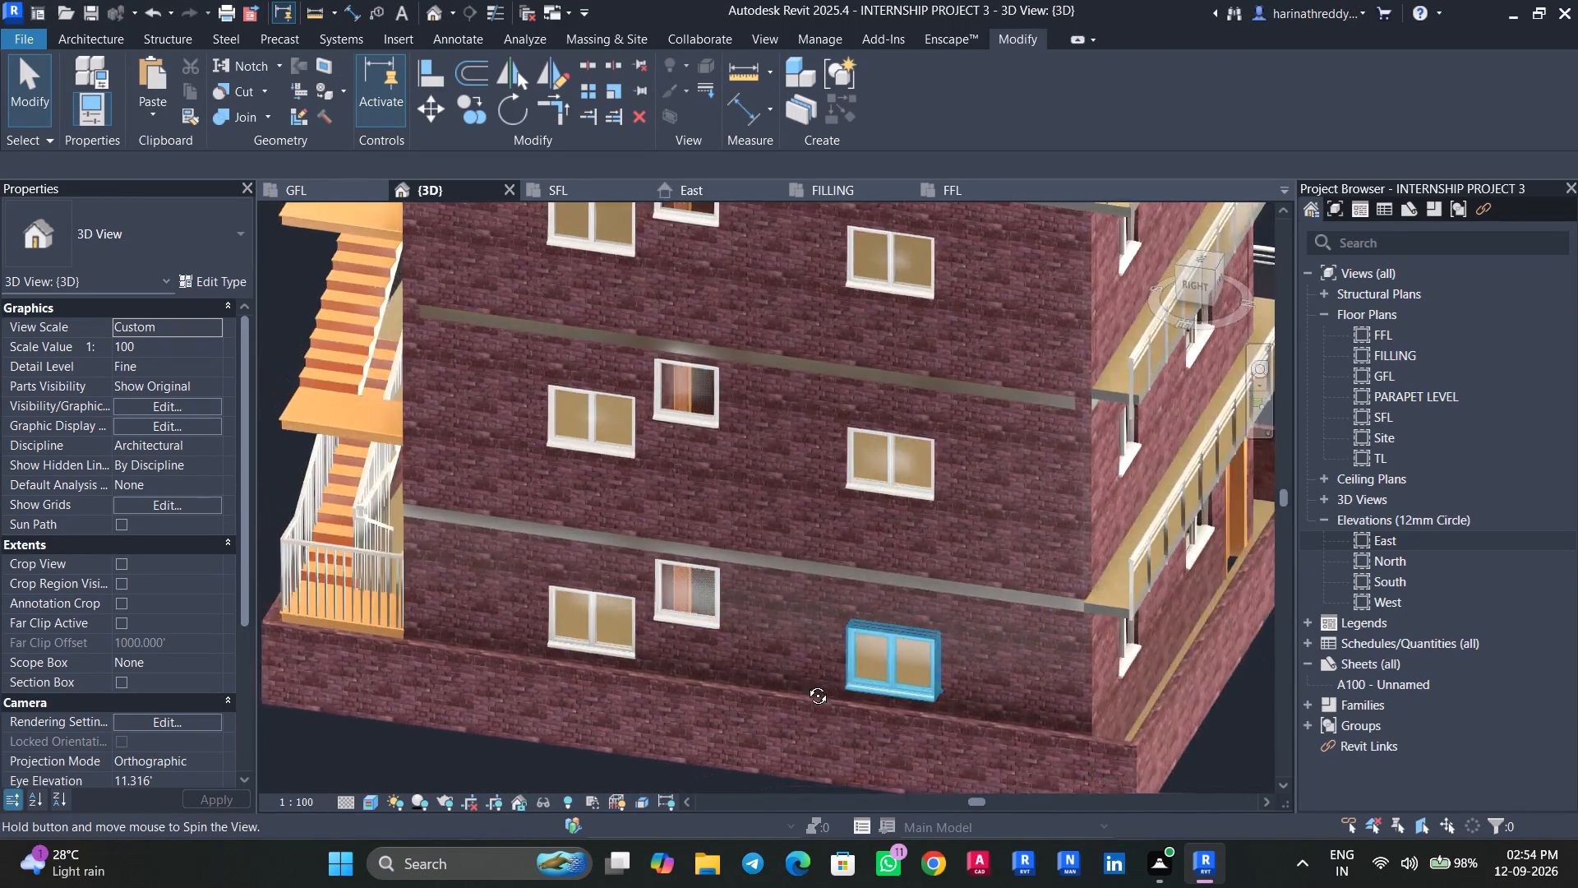
{"action": "middle_click_drag", "start_coordinate": [805, 683], "coordinate": [704, 619], "text": "shift"}
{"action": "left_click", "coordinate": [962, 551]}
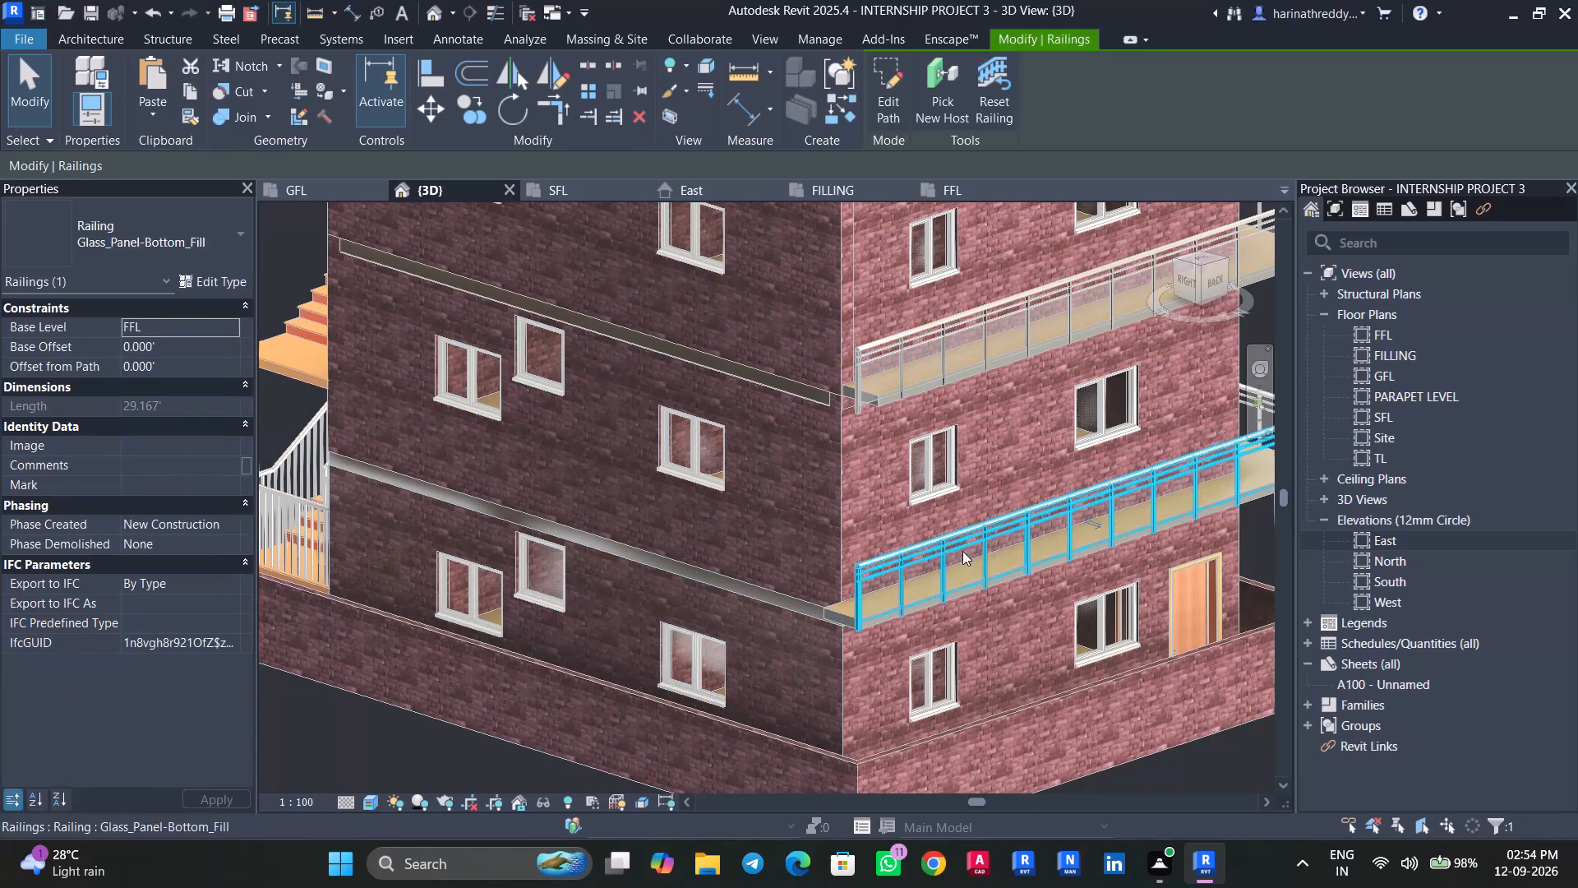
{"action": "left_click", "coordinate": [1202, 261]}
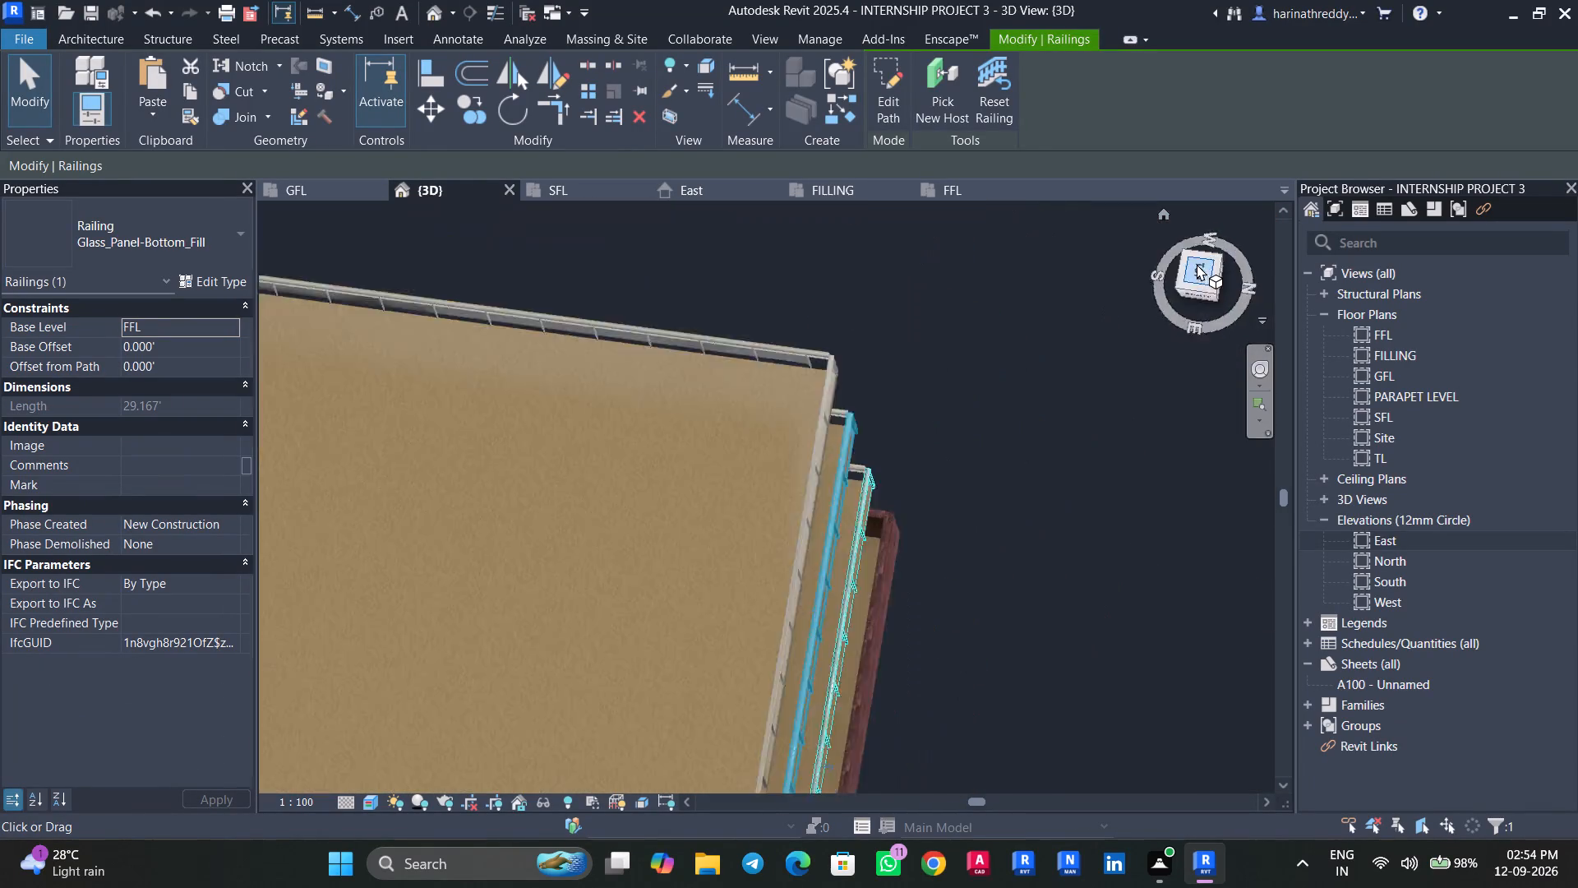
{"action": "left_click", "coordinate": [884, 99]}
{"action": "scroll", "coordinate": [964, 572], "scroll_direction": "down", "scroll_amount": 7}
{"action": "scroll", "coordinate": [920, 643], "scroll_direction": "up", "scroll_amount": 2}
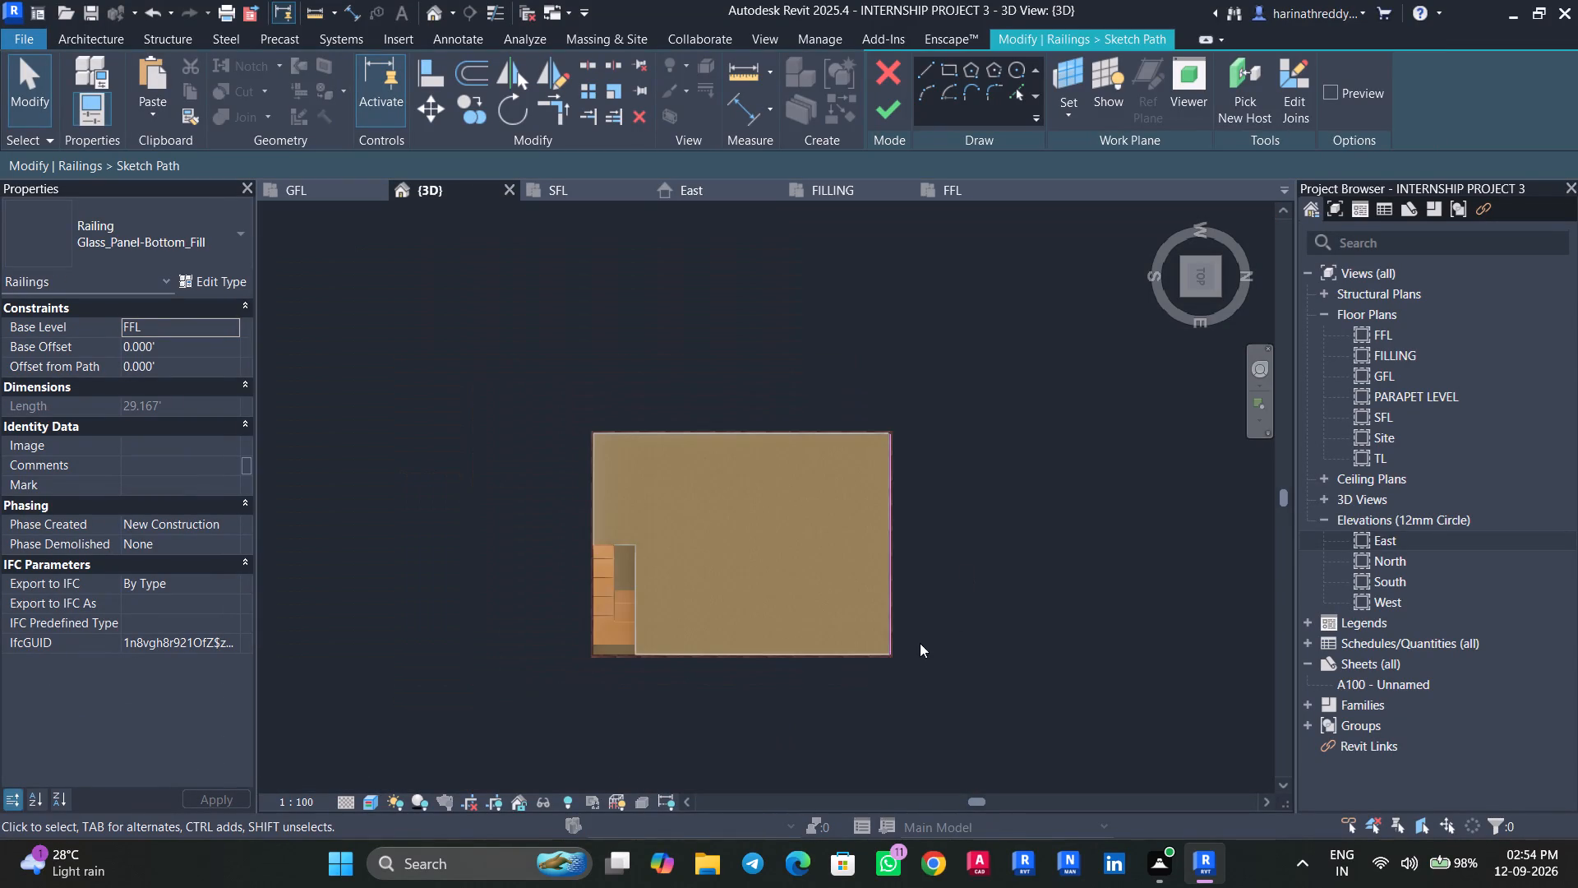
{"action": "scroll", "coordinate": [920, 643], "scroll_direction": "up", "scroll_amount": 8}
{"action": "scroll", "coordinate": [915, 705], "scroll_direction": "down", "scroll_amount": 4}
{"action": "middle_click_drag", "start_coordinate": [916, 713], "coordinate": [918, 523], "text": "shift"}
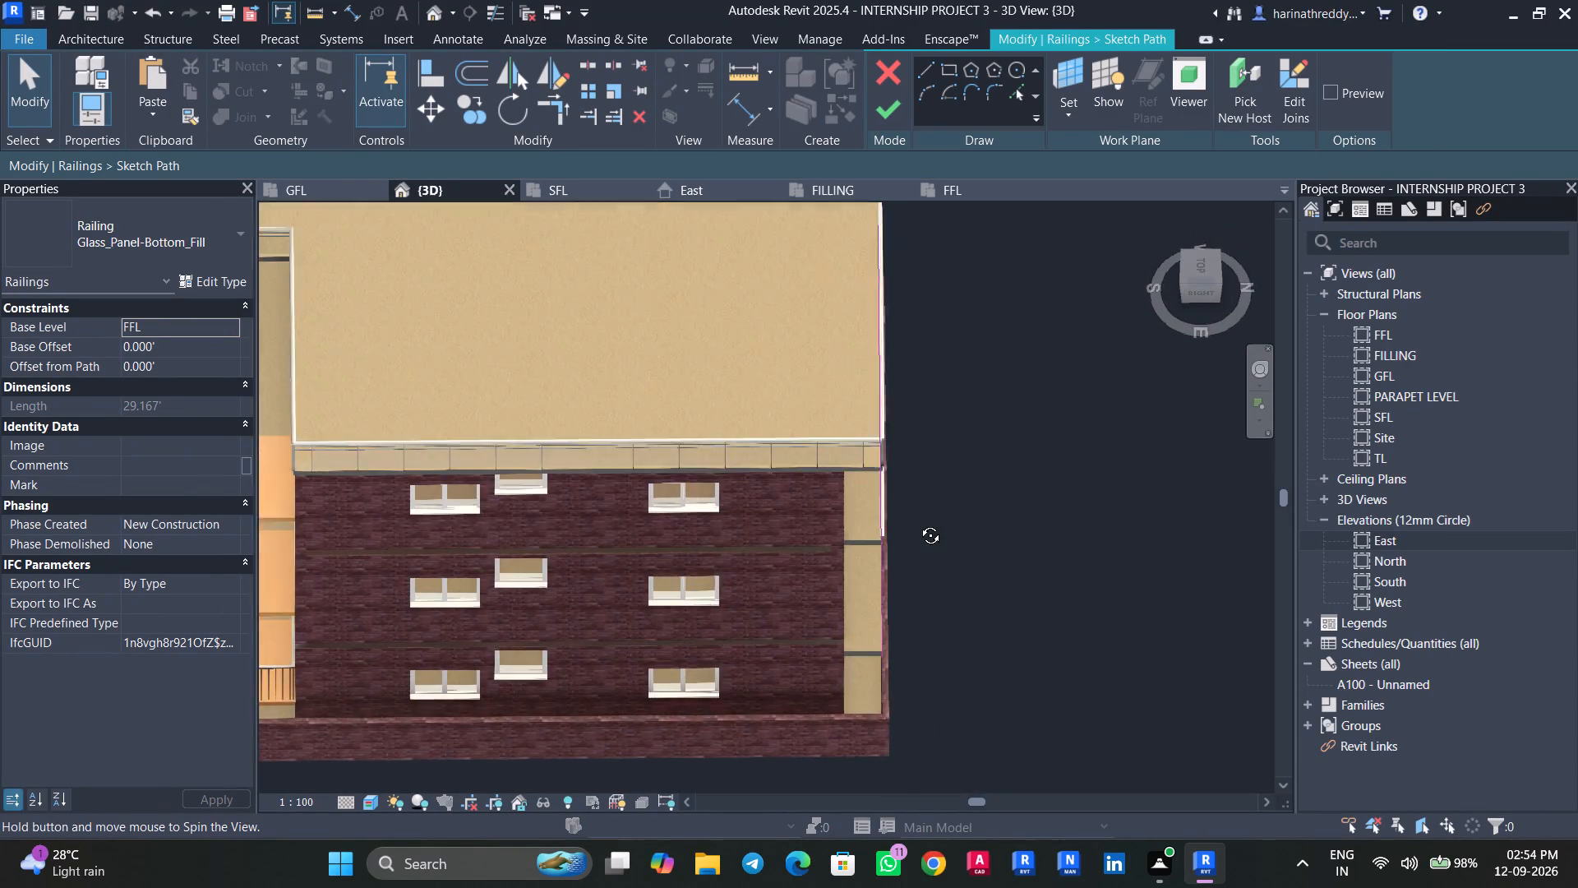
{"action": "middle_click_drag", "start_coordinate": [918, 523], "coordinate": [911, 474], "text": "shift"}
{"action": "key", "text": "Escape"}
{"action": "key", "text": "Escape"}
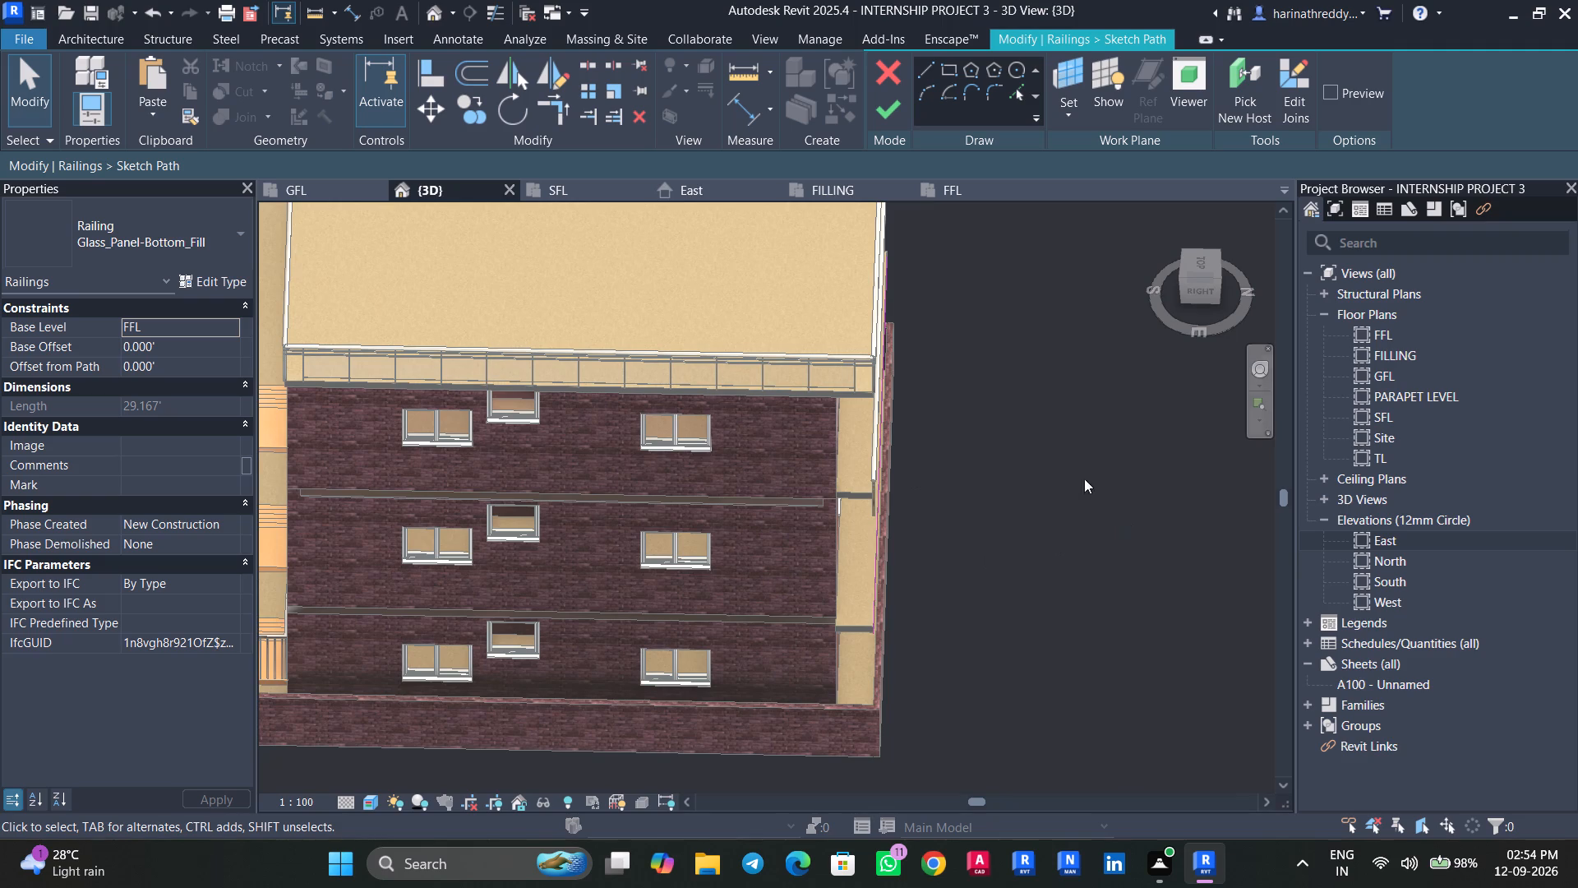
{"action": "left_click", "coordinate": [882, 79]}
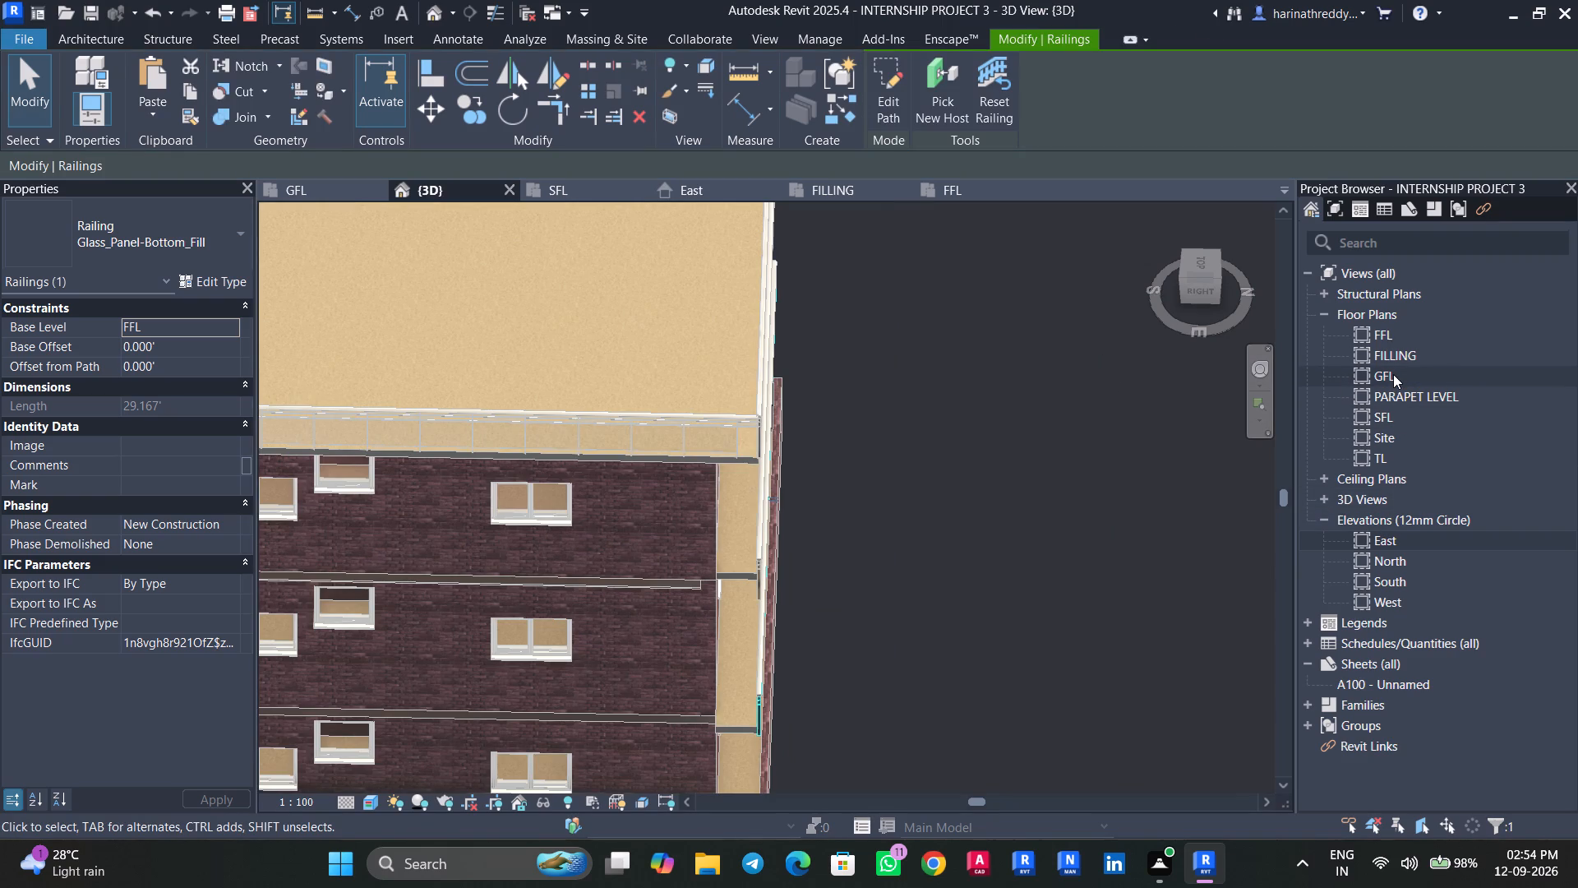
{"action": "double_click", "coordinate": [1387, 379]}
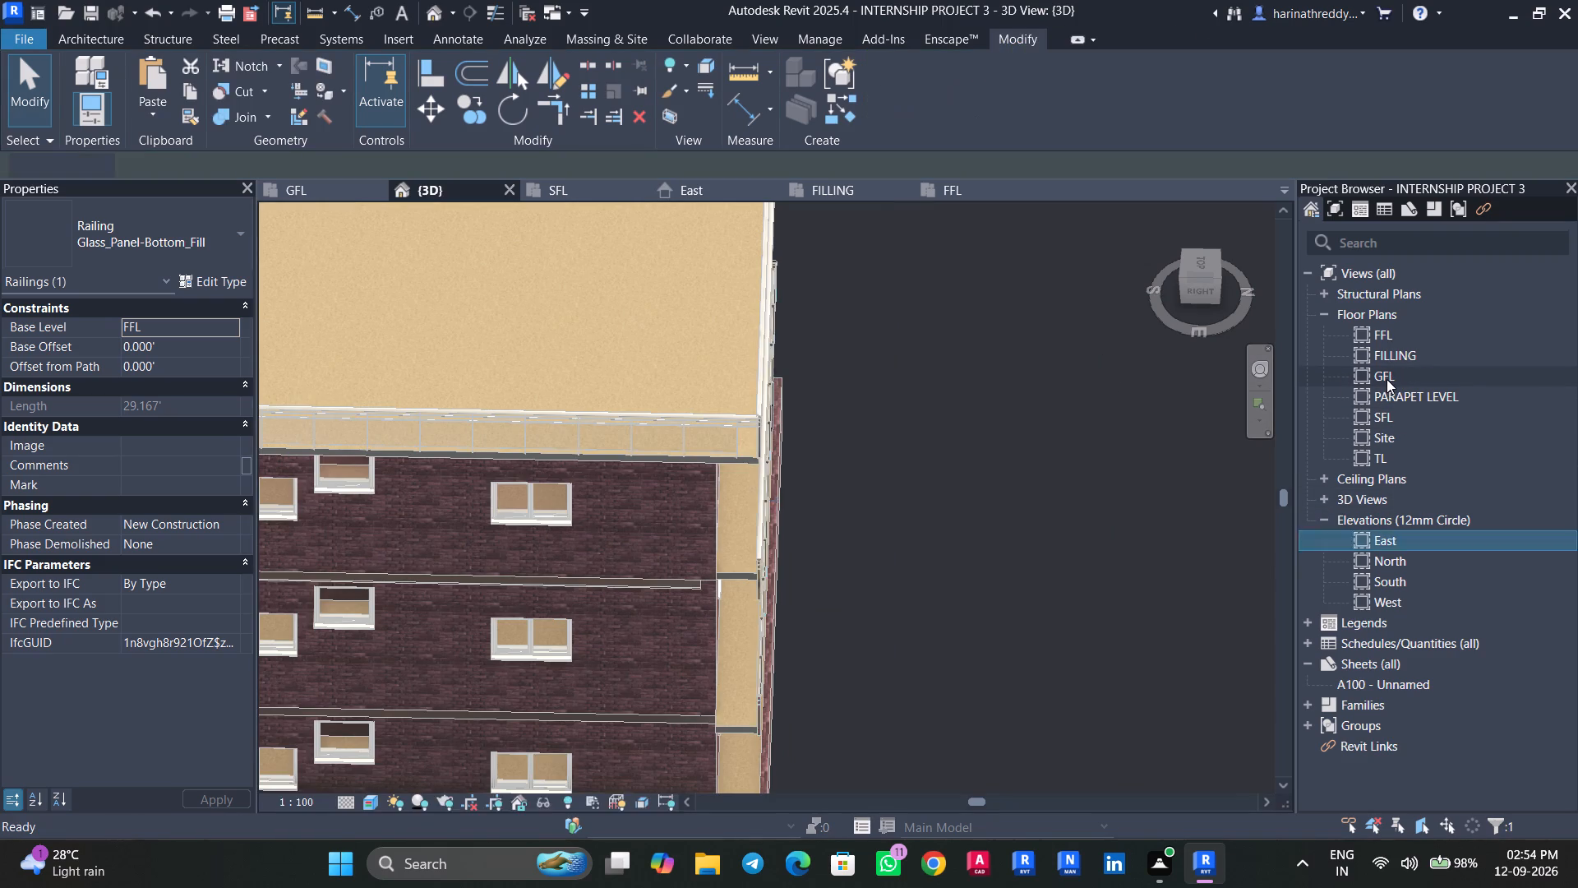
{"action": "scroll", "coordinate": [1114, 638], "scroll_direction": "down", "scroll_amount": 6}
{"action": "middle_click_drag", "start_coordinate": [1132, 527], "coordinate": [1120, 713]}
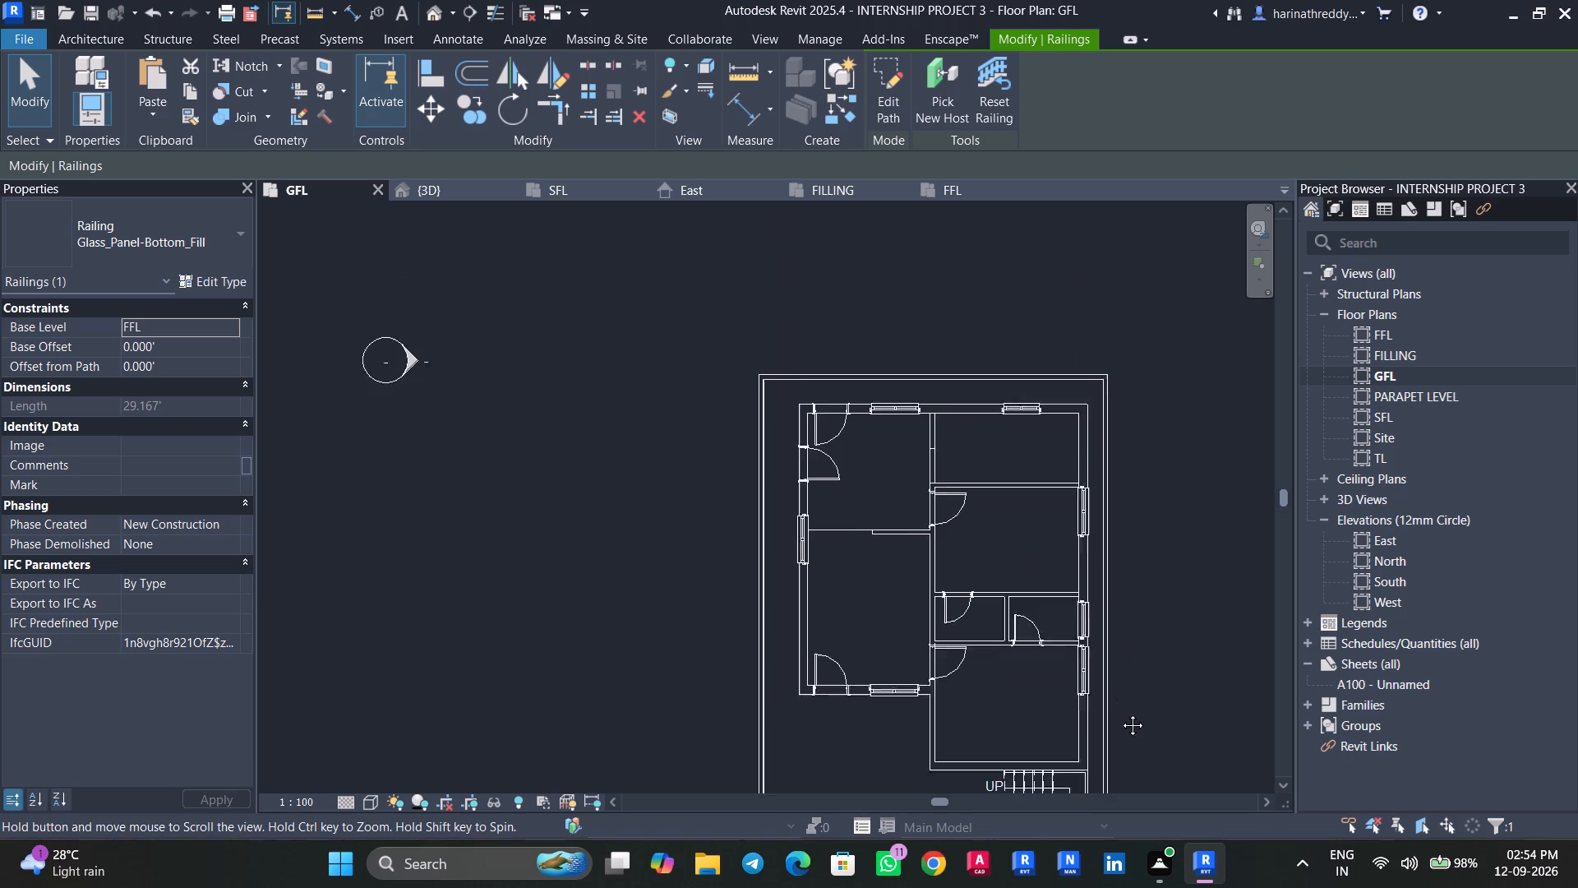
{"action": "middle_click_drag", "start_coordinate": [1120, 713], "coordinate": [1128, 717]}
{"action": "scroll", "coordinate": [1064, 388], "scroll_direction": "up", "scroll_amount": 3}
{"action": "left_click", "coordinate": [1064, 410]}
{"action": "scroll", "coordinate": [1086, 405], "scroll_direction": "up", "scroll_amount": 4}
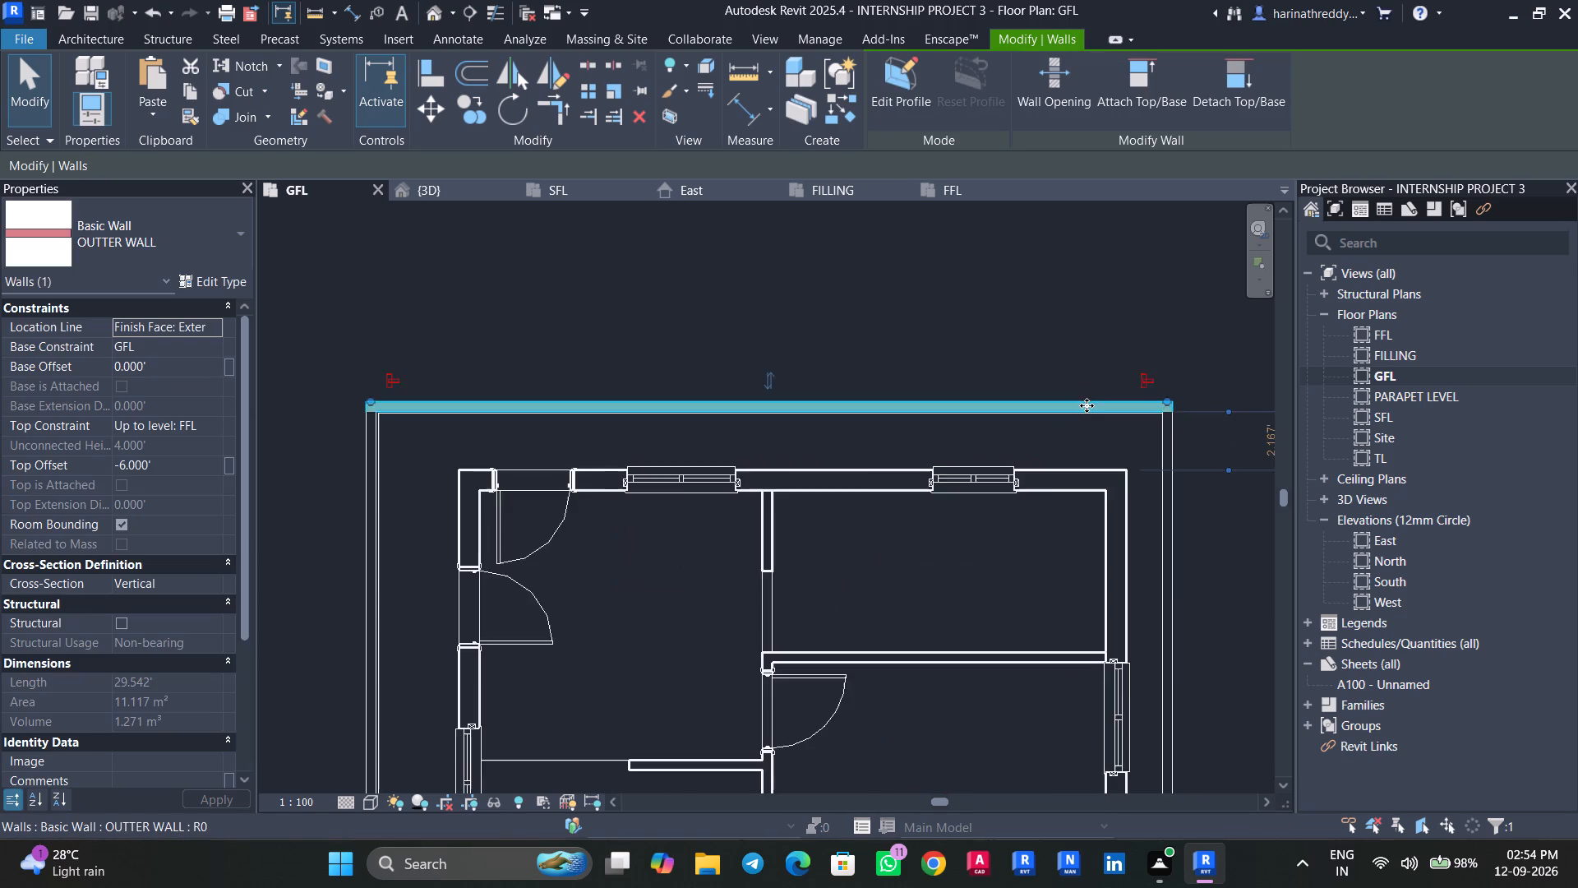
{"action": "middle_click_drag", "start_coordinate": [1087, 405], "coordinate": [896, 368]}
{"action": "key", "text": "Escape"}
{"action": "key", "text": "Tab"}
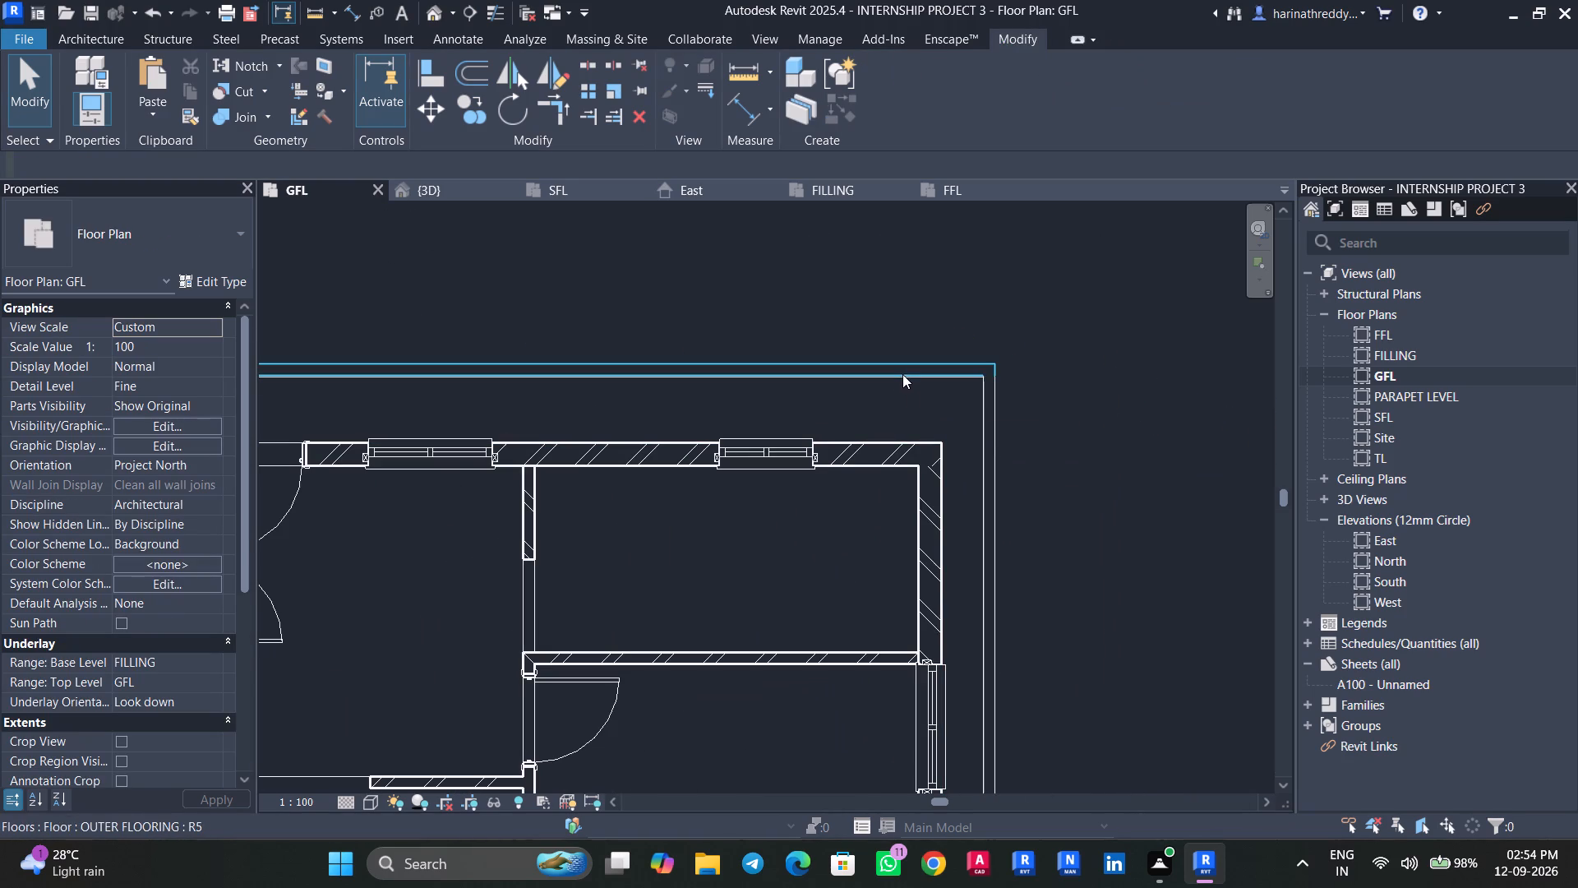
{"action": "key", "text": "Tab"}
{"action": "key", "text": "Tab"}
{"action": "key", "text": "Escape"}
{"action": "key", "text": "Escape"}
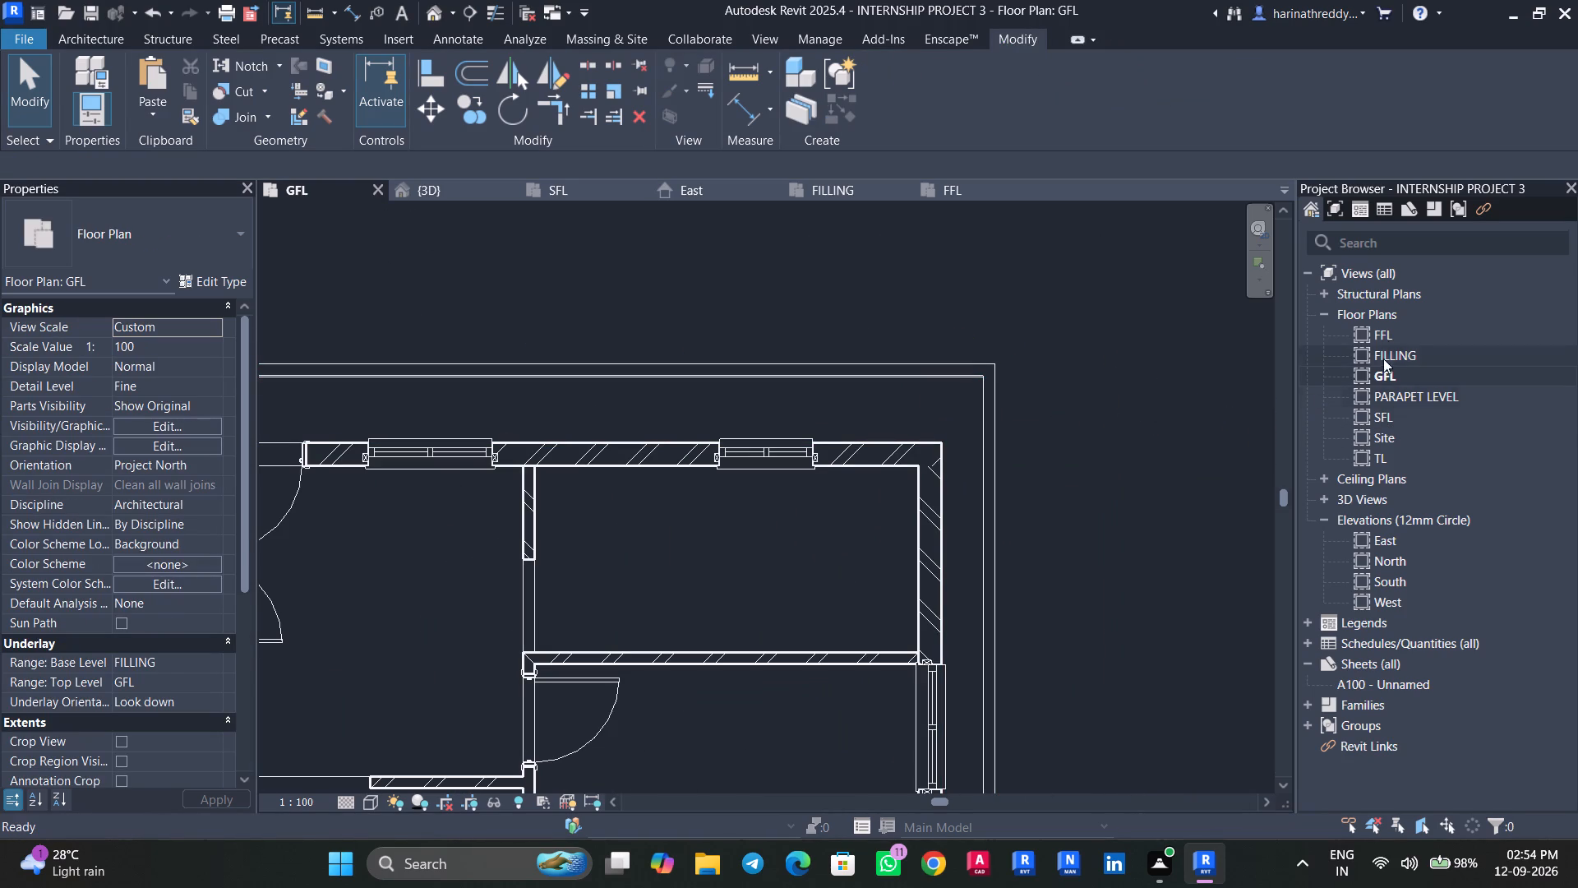
Open the FFL floor plan at the north-east corner of the outer flooring.
{"action": "double_click", "coordinate": [1388, 336]}
{"action": "scroll", "coordinate": [779, 380], "scroll_direction": "up", "scroll_amount": 3}
{"action": "scroll", "coordinate": [779, 380], "scroll_direction": "down", "scroll_amount": 1}
{"action": "scroll", "coordinate": [780, 380], "scroll_direction": "up", "scroll_amount": 1}
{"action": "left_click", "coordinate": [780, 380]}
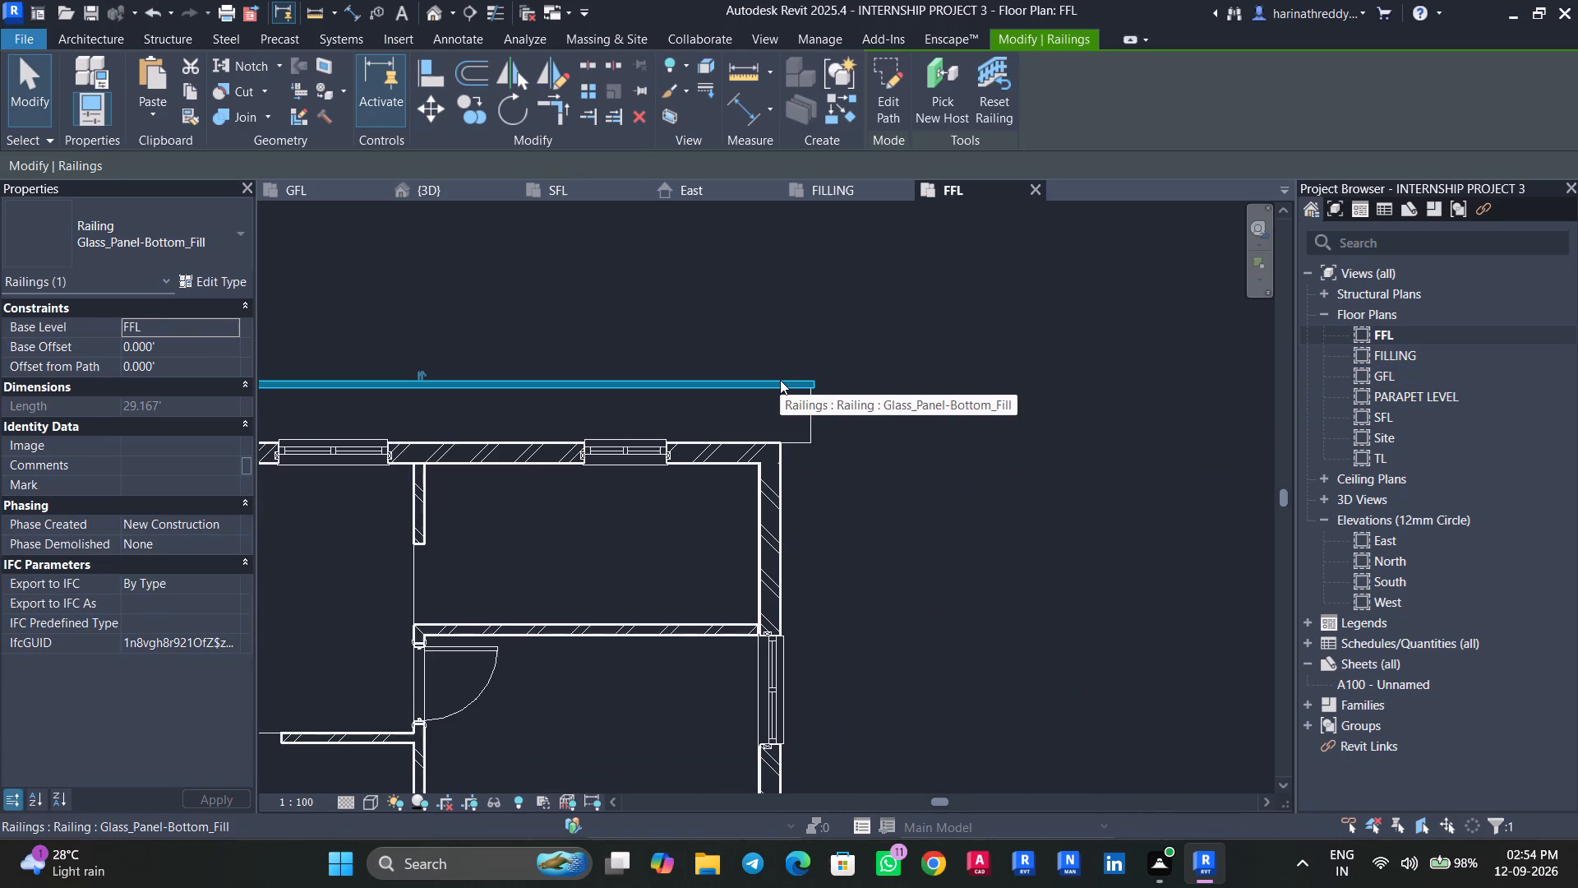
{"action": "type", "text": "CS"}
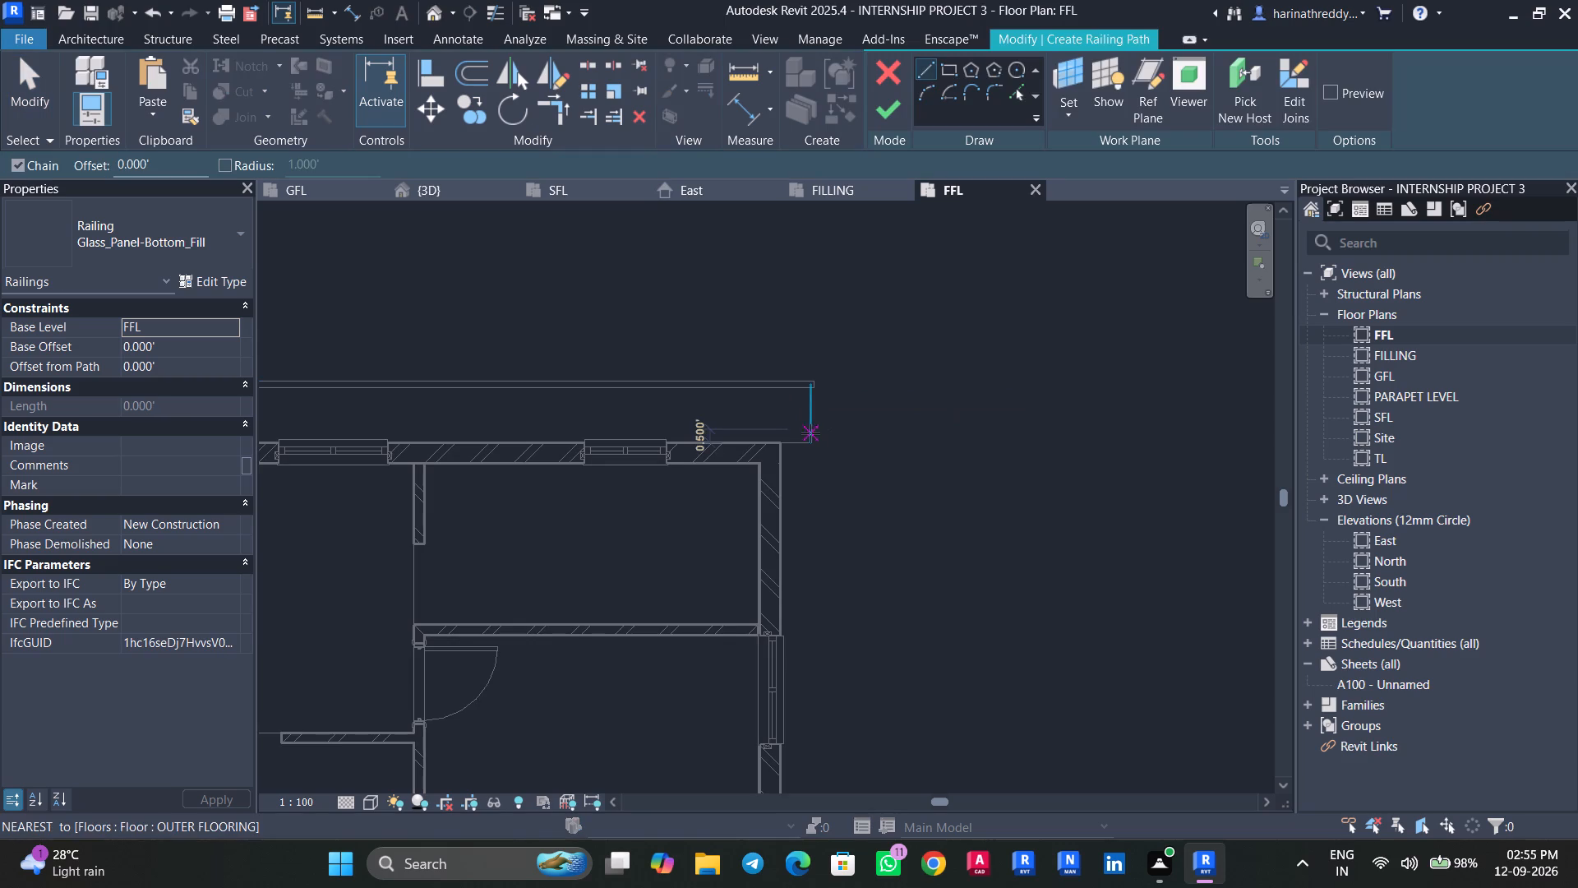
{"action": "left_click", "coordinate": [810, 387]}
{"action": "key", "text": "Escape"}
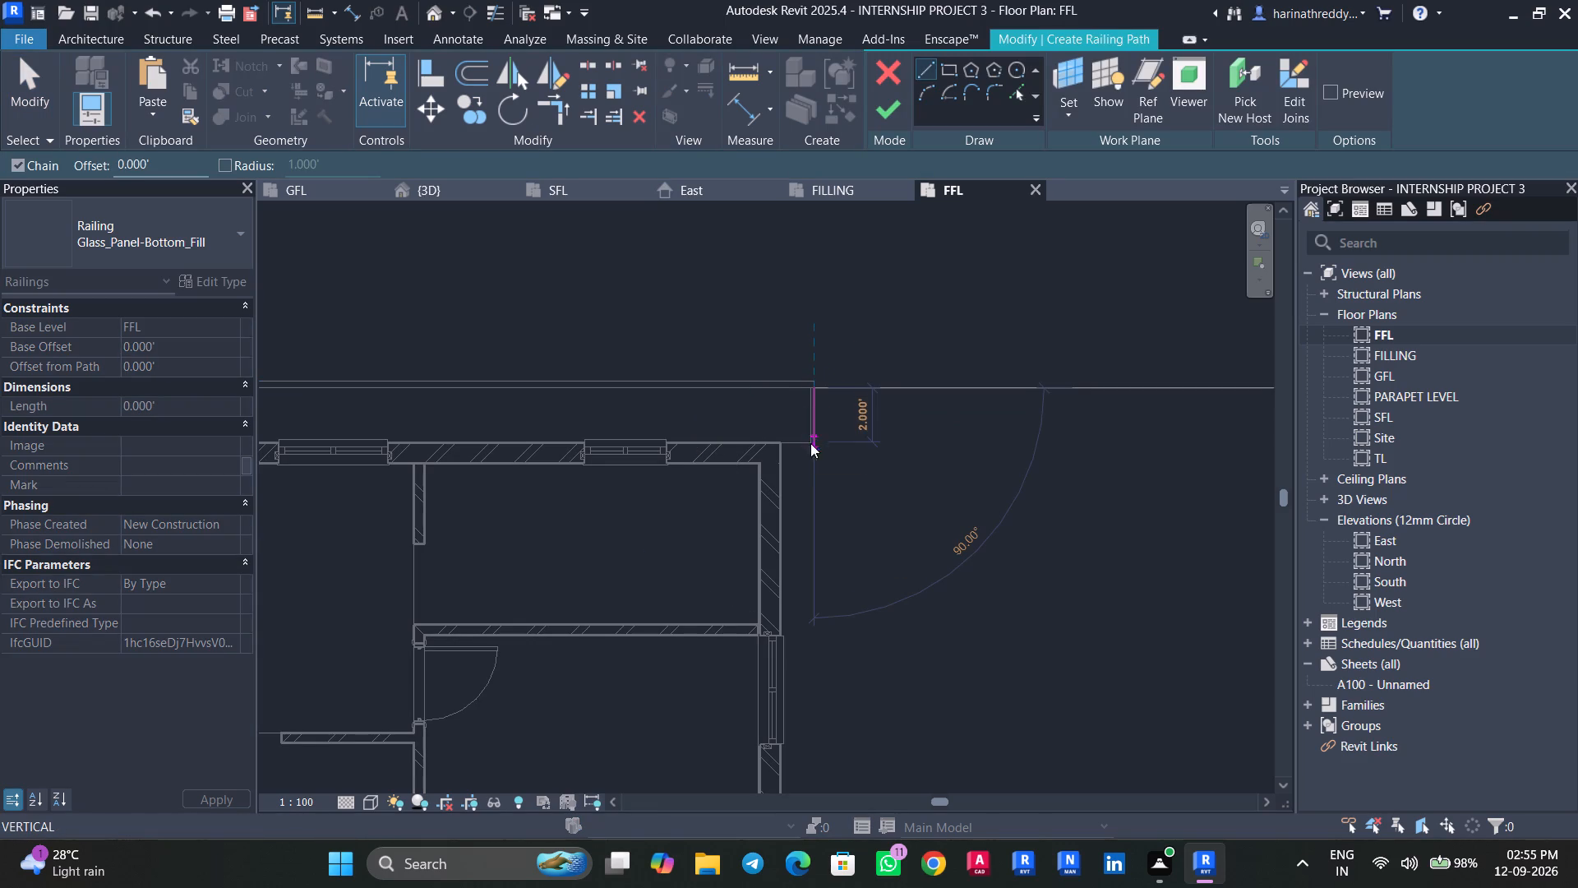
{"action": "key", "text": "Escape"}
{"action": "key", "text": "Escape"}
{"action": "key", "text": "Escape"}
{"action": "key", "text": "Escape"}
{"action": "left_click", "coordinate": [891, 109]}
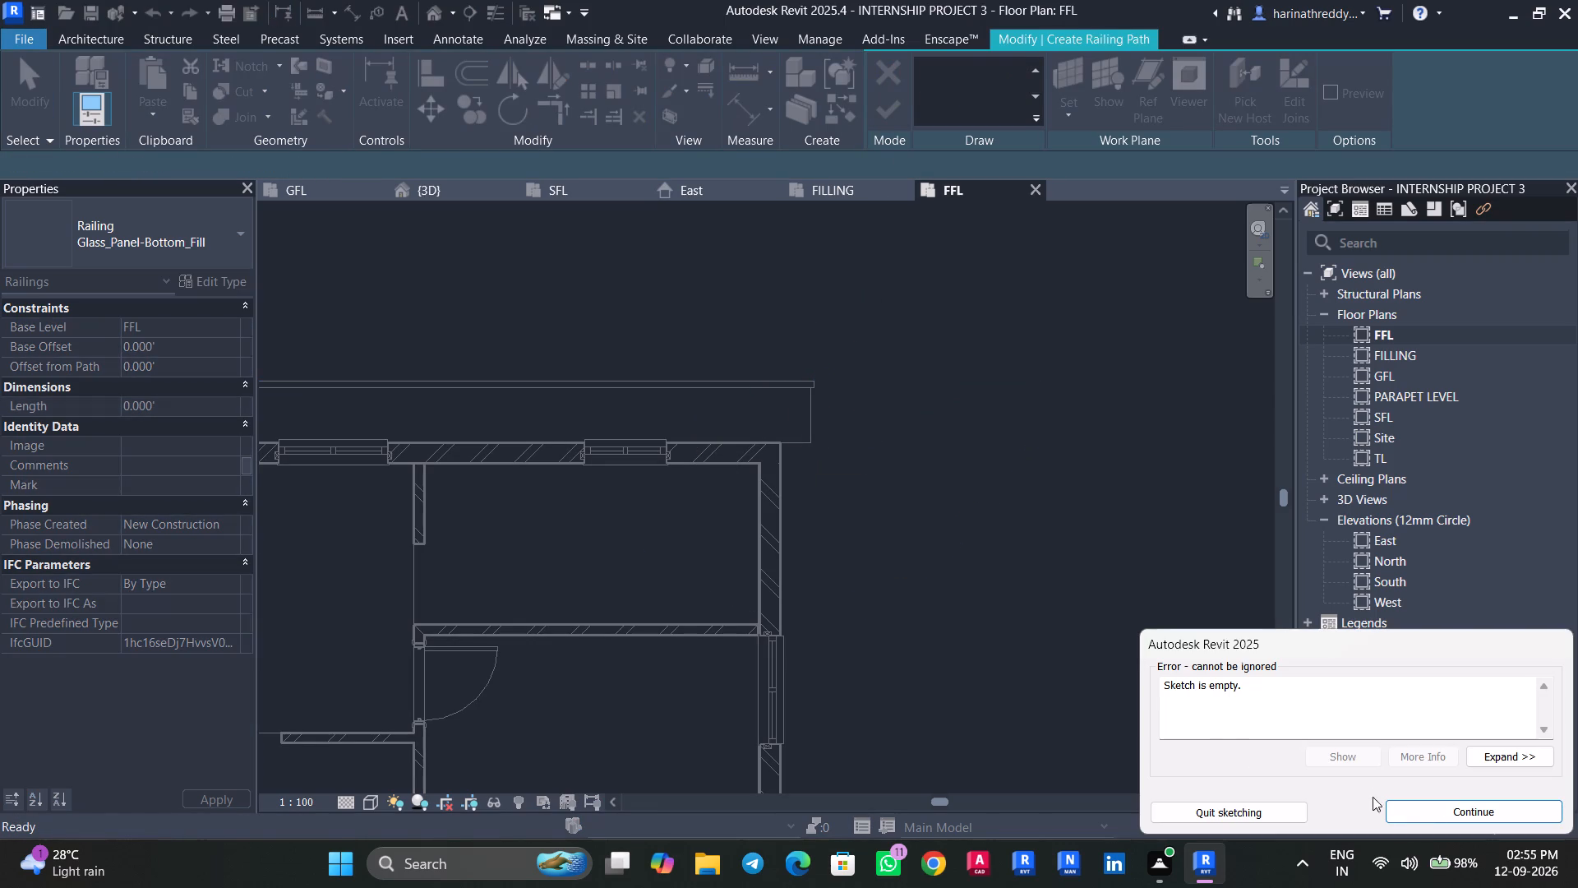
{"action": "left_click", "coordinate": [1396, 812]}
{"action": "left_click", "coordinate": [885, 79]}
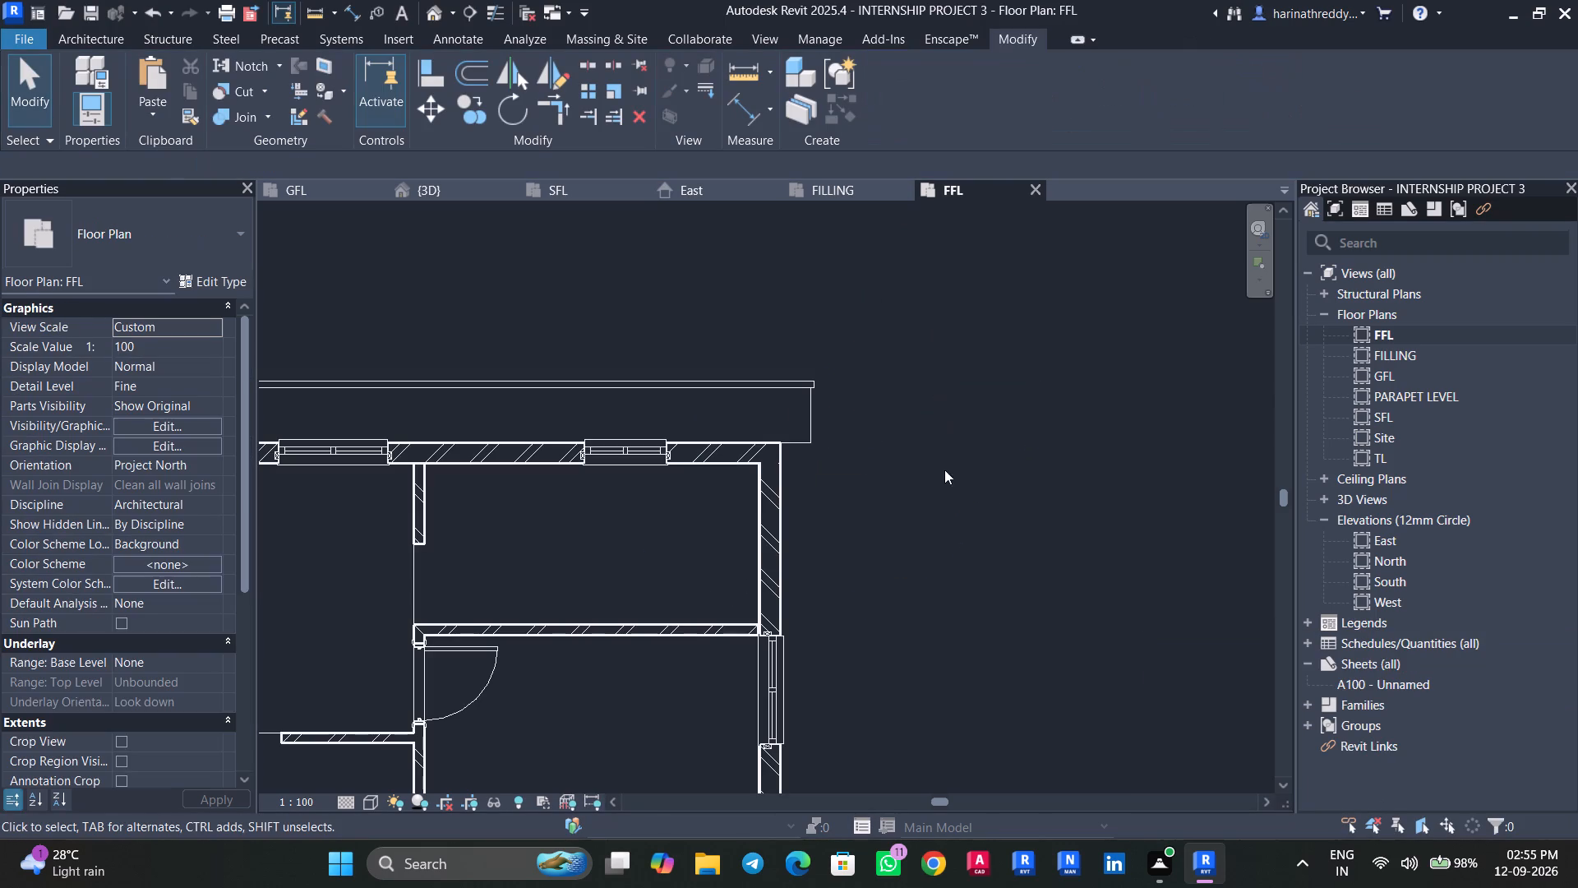
Edit the FFL outer flooring's boundary, pulling its short east edge back flush with the outer face of the east wall.
{"action": "left_click", "coordinate": [810, 431]}
{"action": "scroll", "coordinate": [801, 430], "scroll_direction": "up", "scroll_amount": 2}
{"action": "middle_click_drag", "start_coordinate": [801, 430], "coordinate": [1226, 299]}
{"action": "left_click", "coordinate": [888, 81]}
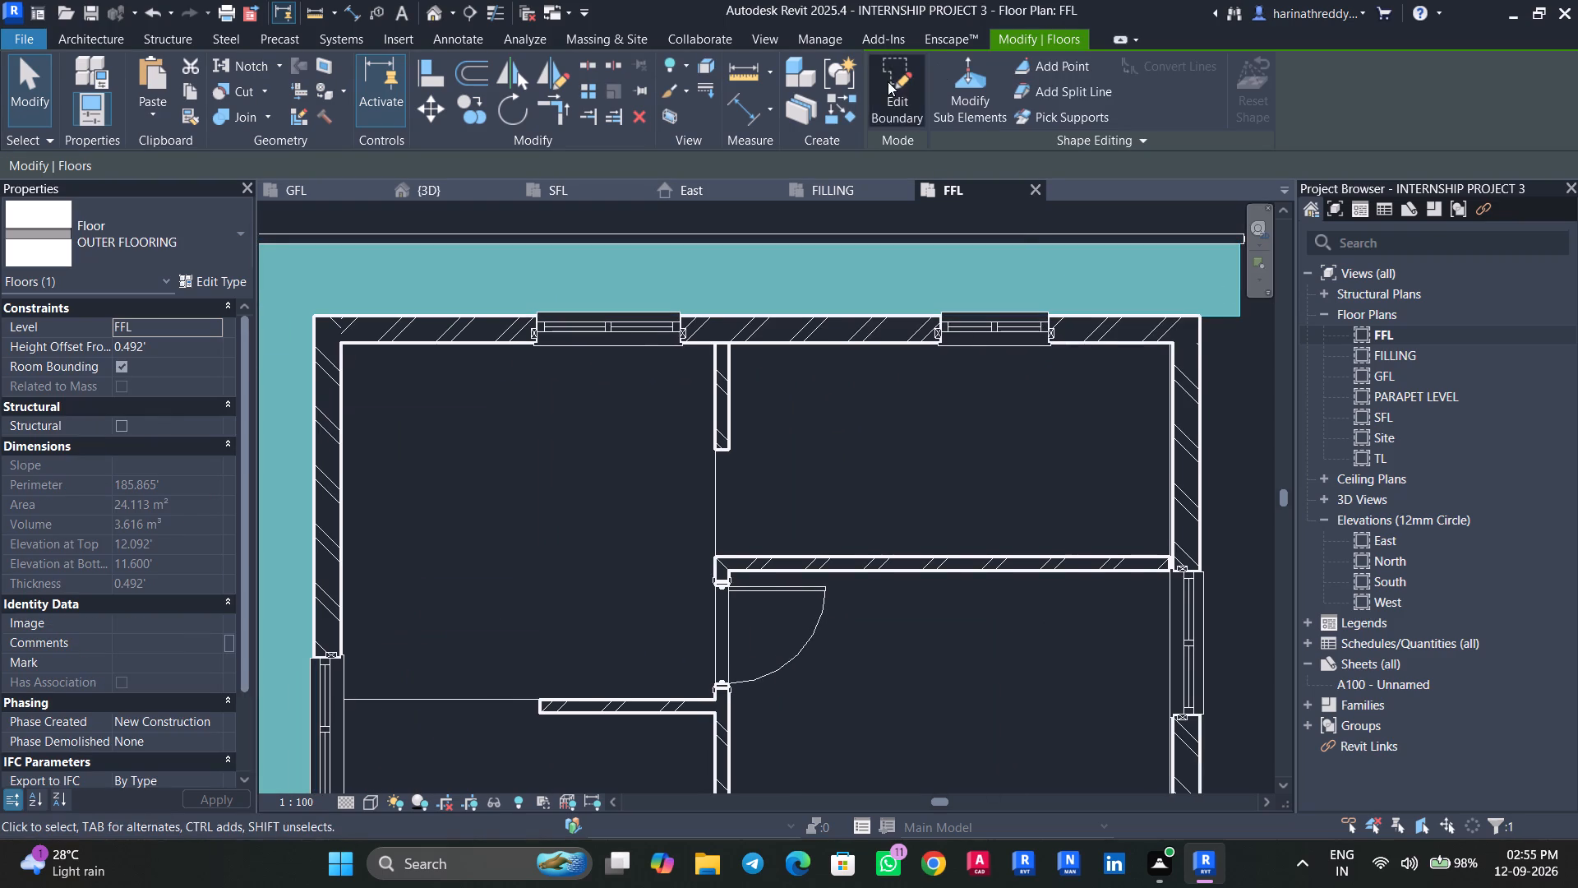
{"action": "middle_click_drag", "start_coordinate": [1214, 416], "coordinate": [1078, 556]}
{"action": "left_click_drag", "start_coordinate": [1101, 427], "coordinate": [1059, 423]}
{"action": "key", "text": "Escape"}
{"action": "key", "text": "Escape"}
{"action": "key", "text": "Escape"}
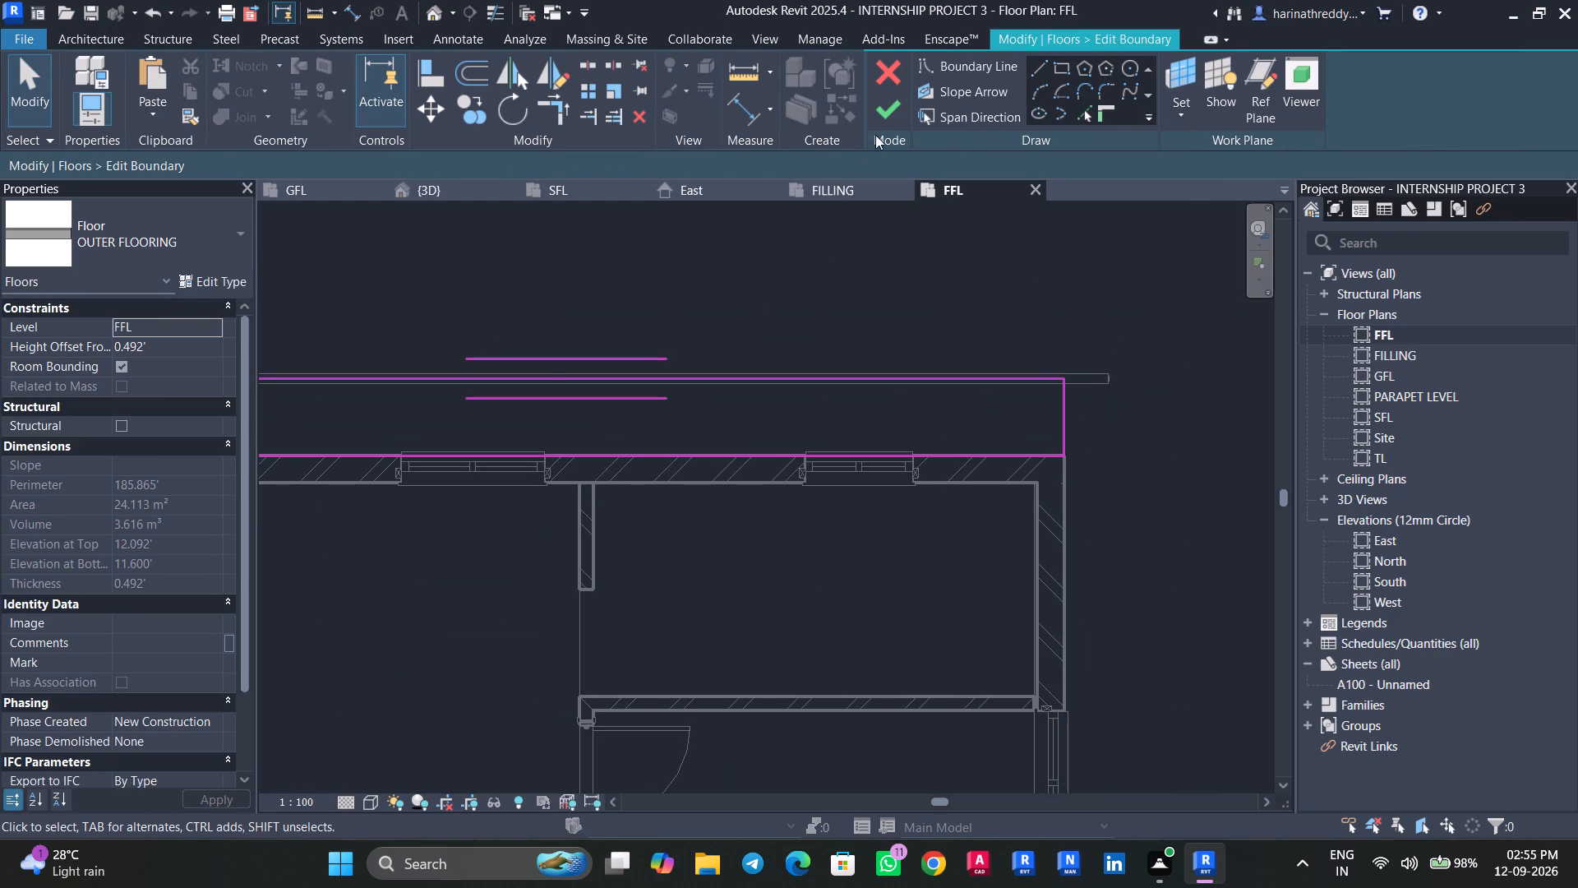
{"action": "left_click", "coordinate": [891, 92]}
{"action": "left_click", "coordinate": [880, 440]}
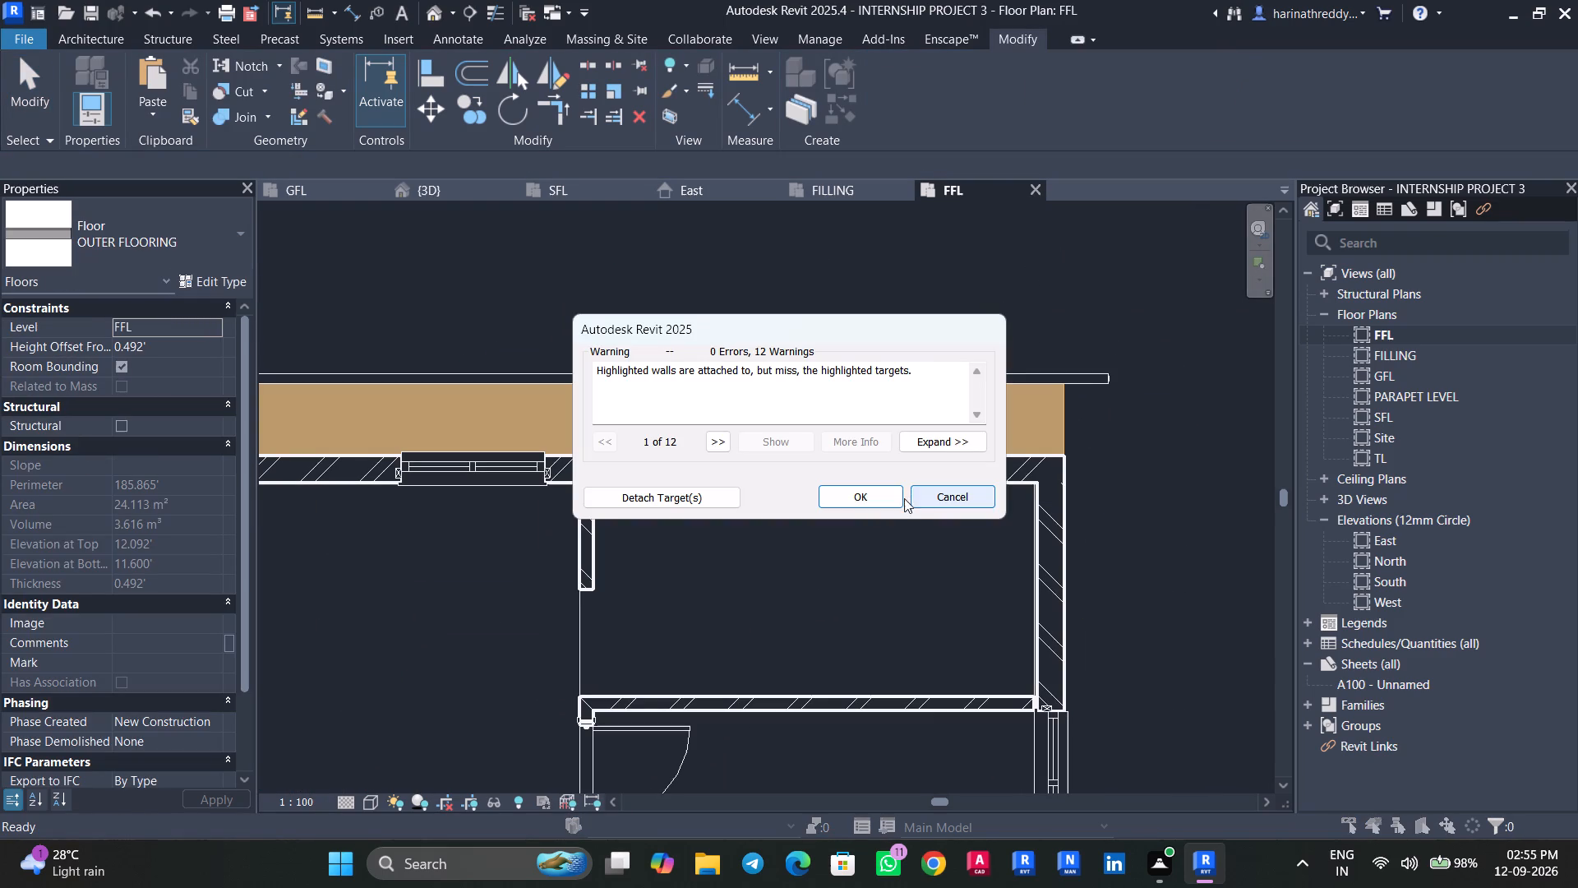
{"action": "left_click", "coordinate": [845, 490]}
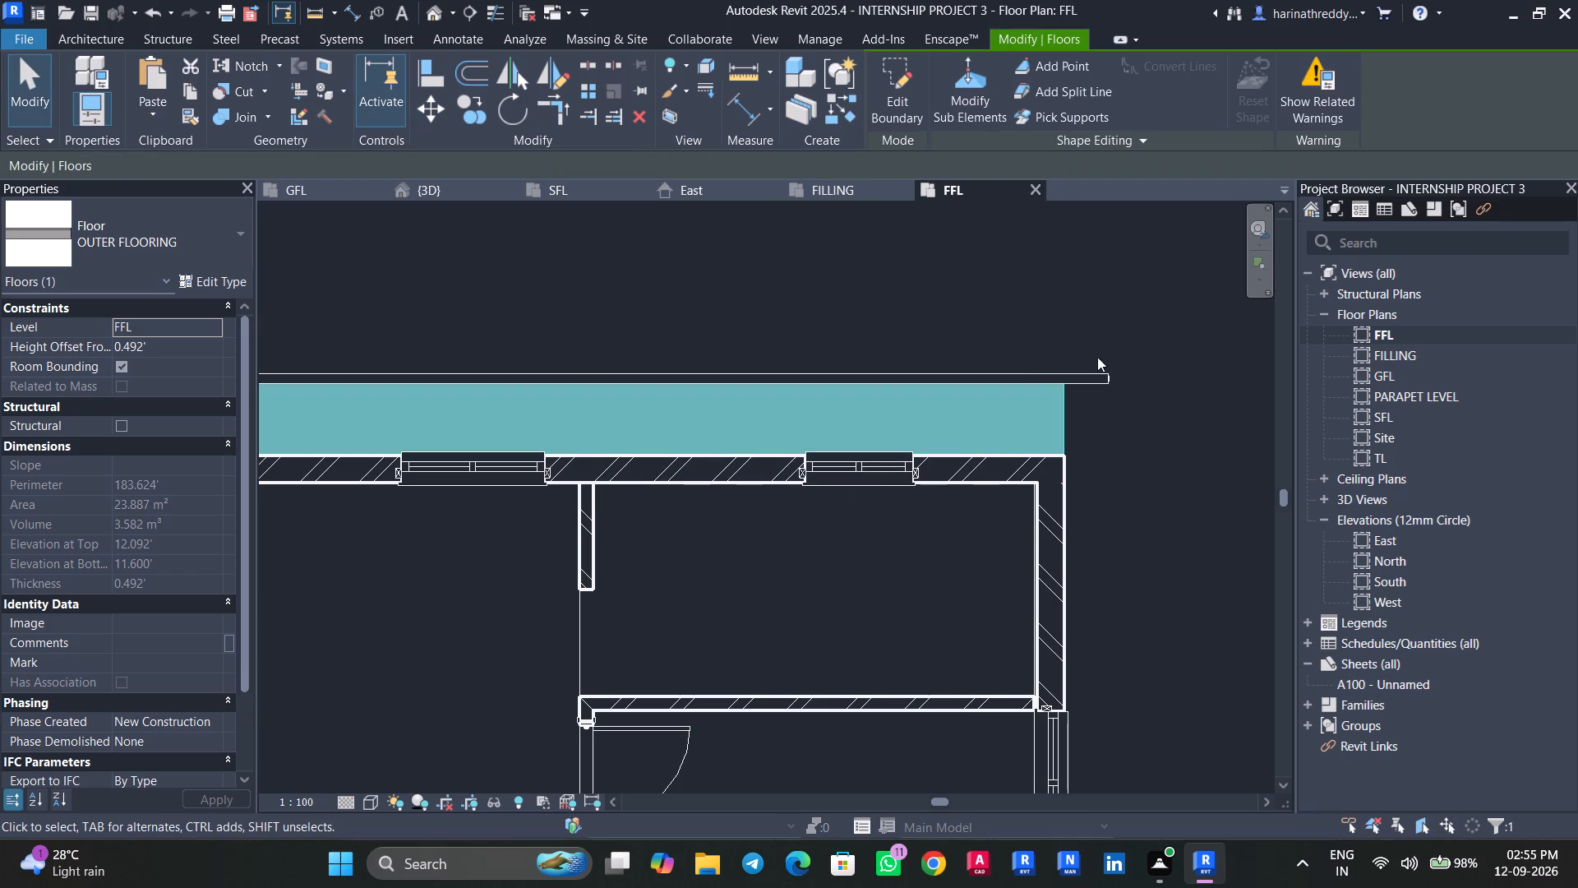
Shorten the east end of the FFL north railing's path so it ends at the outer flooring's corner.
{"action": "key", "text": "Escape"}
{"action": "left_click", "coordinate": [1100, 372]}
{"action": "left_click", "coordinate": [847, 53]}
{"action": "left_click", "coordinate": [874, 79]}
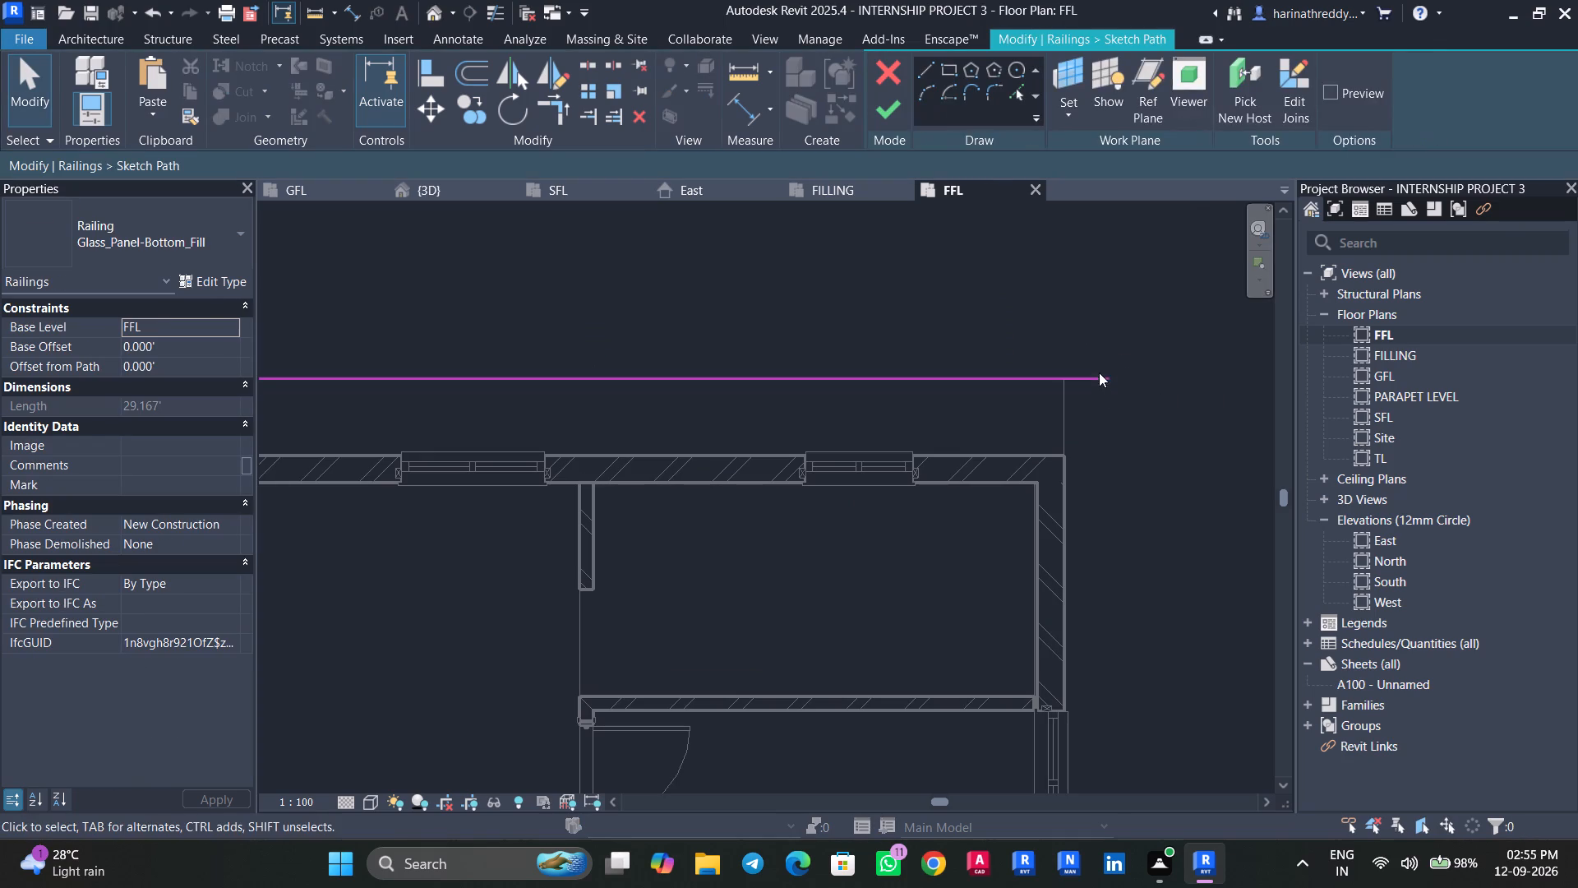
{"action": "left_click", "coordinate": [1104, 368]}
{"action": "left_click_drag", "start_coordinate": [1107, 372], "coordinate": [1064, 374]}
{"action": "key", "text": "Escape"}
{"action": "left_click", "coordinate": [888, 116]}
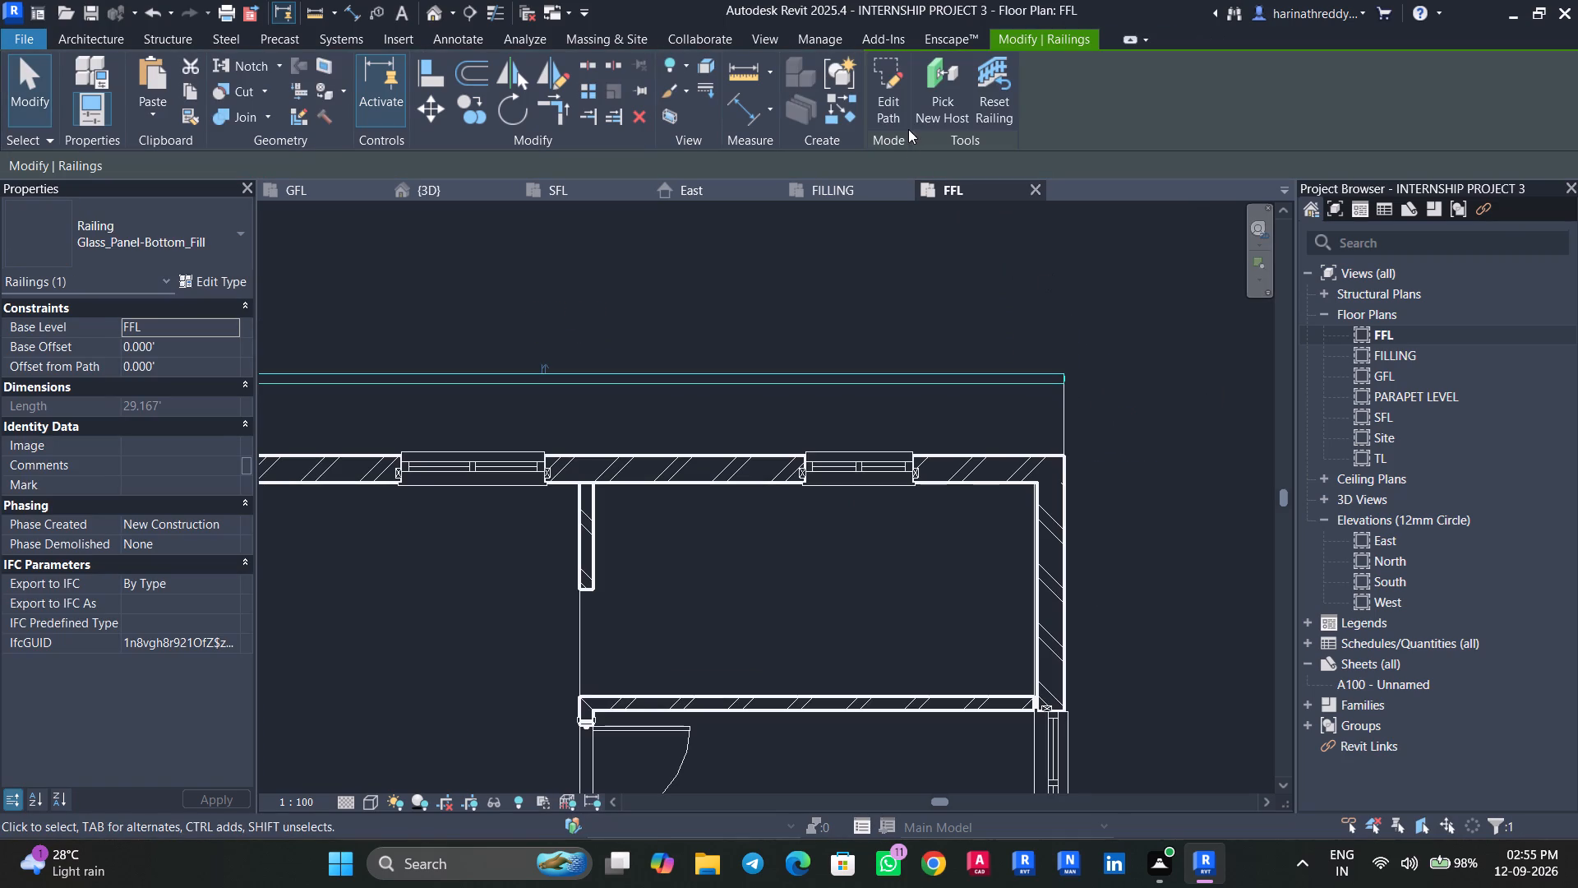
{"action": "key", "text": "Escape"}
Create a matching Glass_Panel-Bottom_Fill railing, about 2.2' long, along the outer flooring's short east edge from the wall corner to the north railing.
{"action": "type", "text": "CS"}
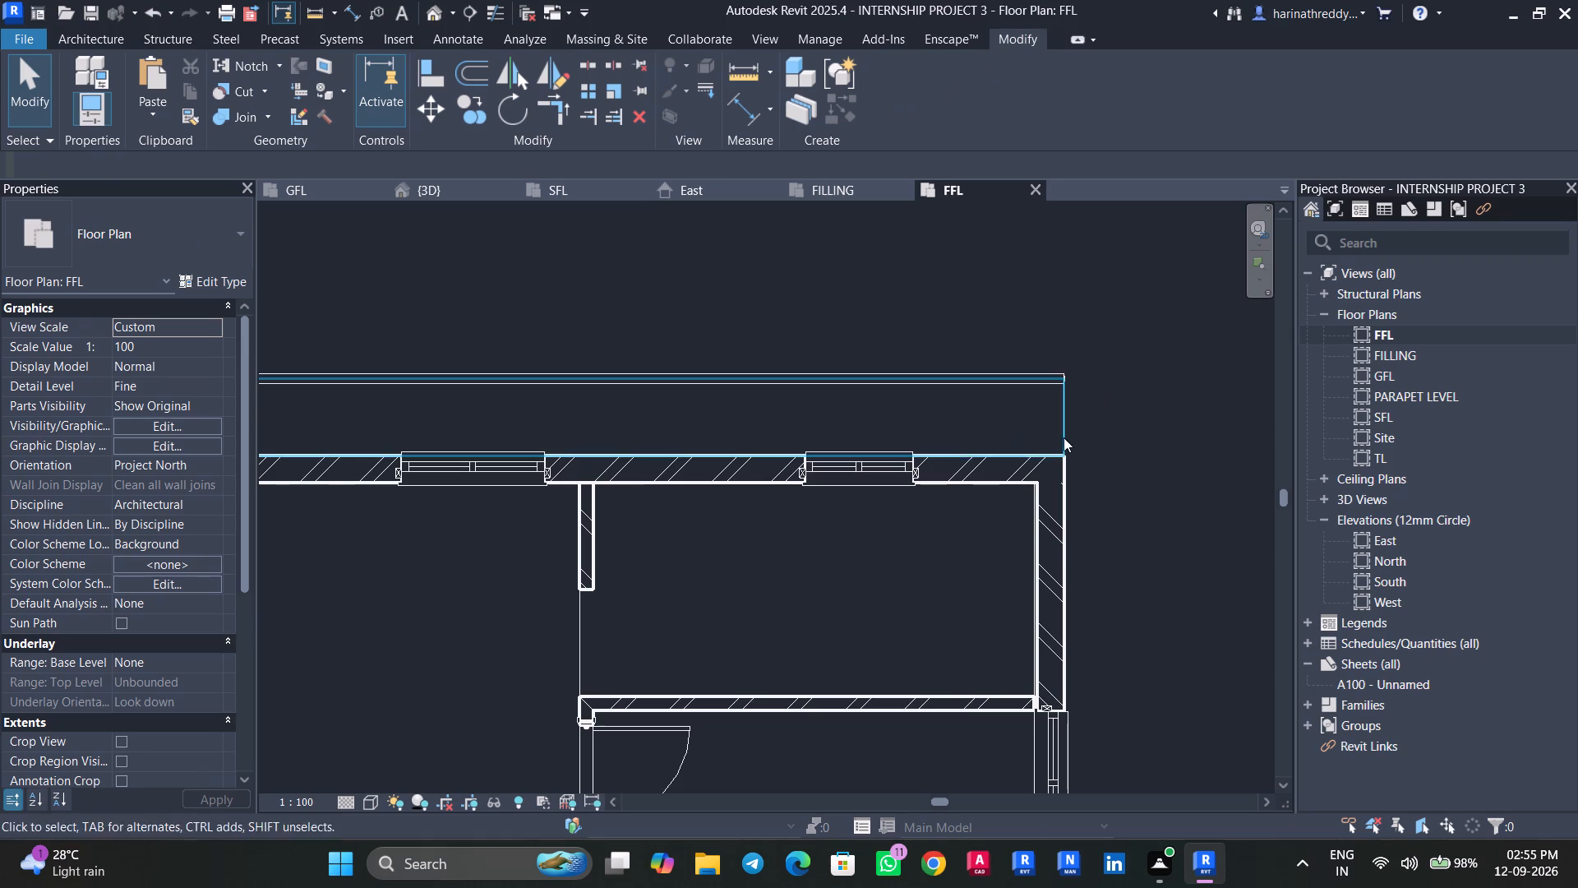
{"action": "left_click", "coordinate": [944, 377]}
{"action": "type", "text": "CS"}
{"action": "left_click", "coordinate": [1064, 459]}
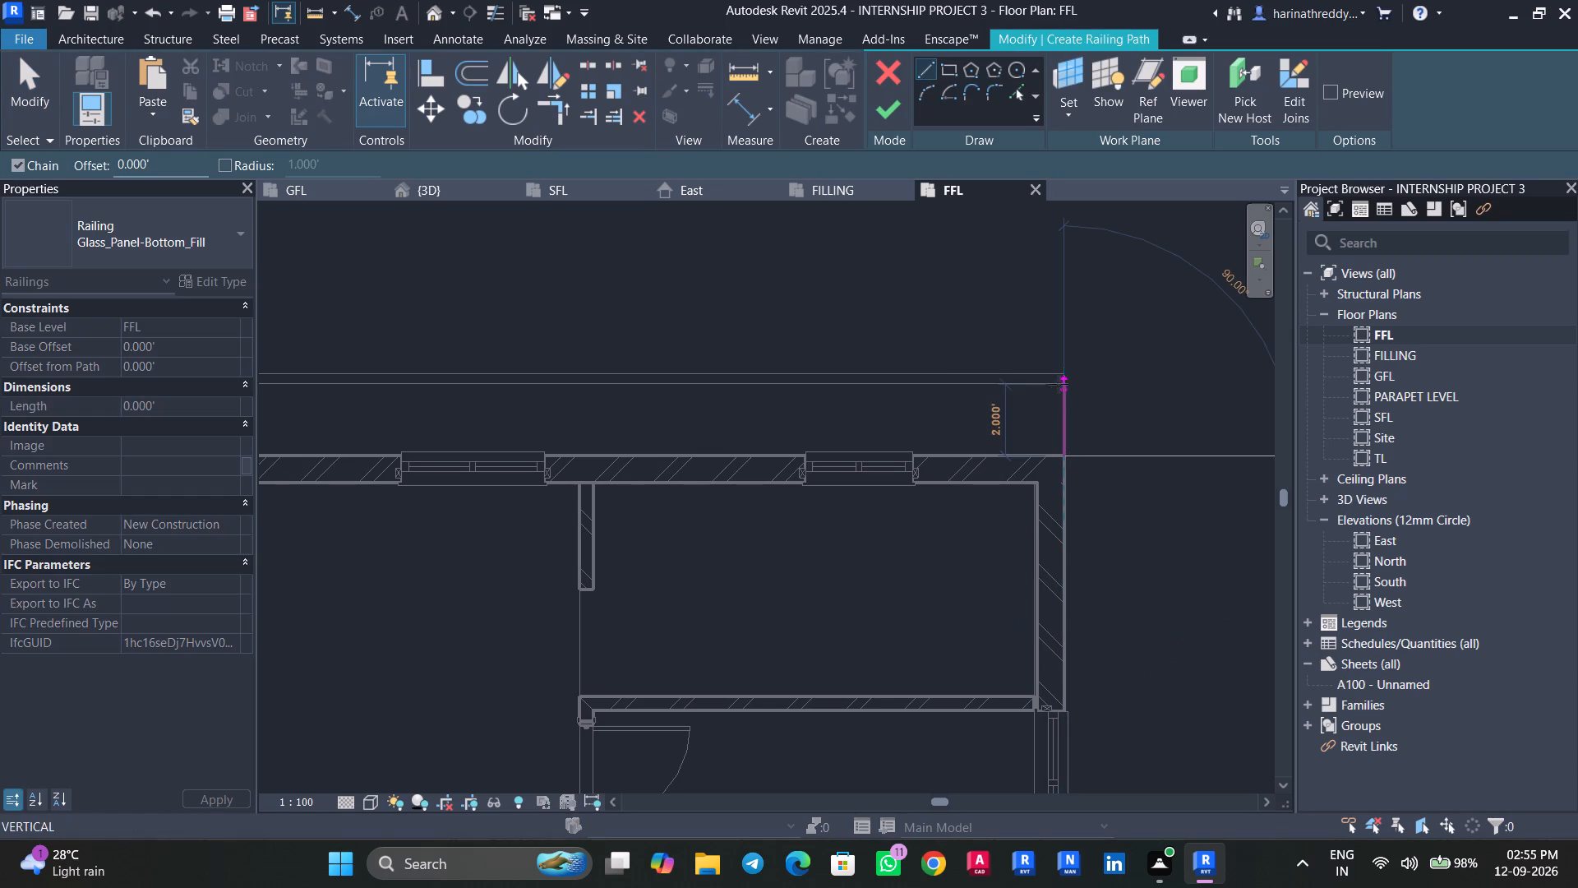
{"action": "left_click", "coordinate": [1059, 377]}
{"action": "key", "text": "Escape"}
{"action": "key", "text": "Escape"}
{"action": "left_click", "coordinate": [891, 115]}
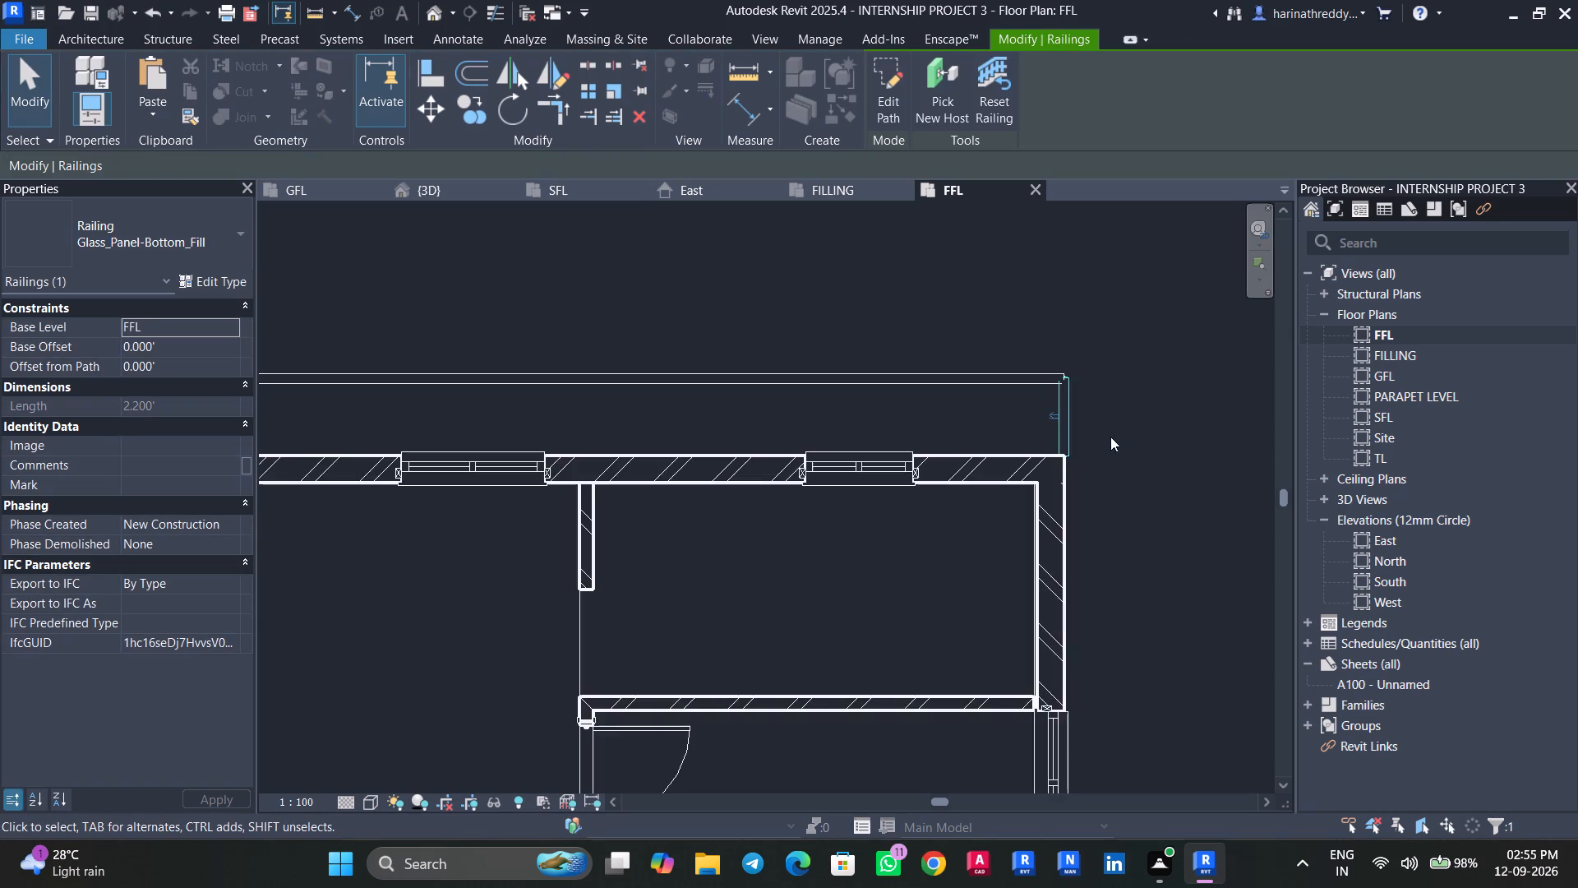
{"action": "scroll", "coordinate": [1135, 474], "scroll_direction": "down", "scroll_amount": 6}
{"action": "key", "text": "Escape"}
{"action": "key", "text": "Escape"}
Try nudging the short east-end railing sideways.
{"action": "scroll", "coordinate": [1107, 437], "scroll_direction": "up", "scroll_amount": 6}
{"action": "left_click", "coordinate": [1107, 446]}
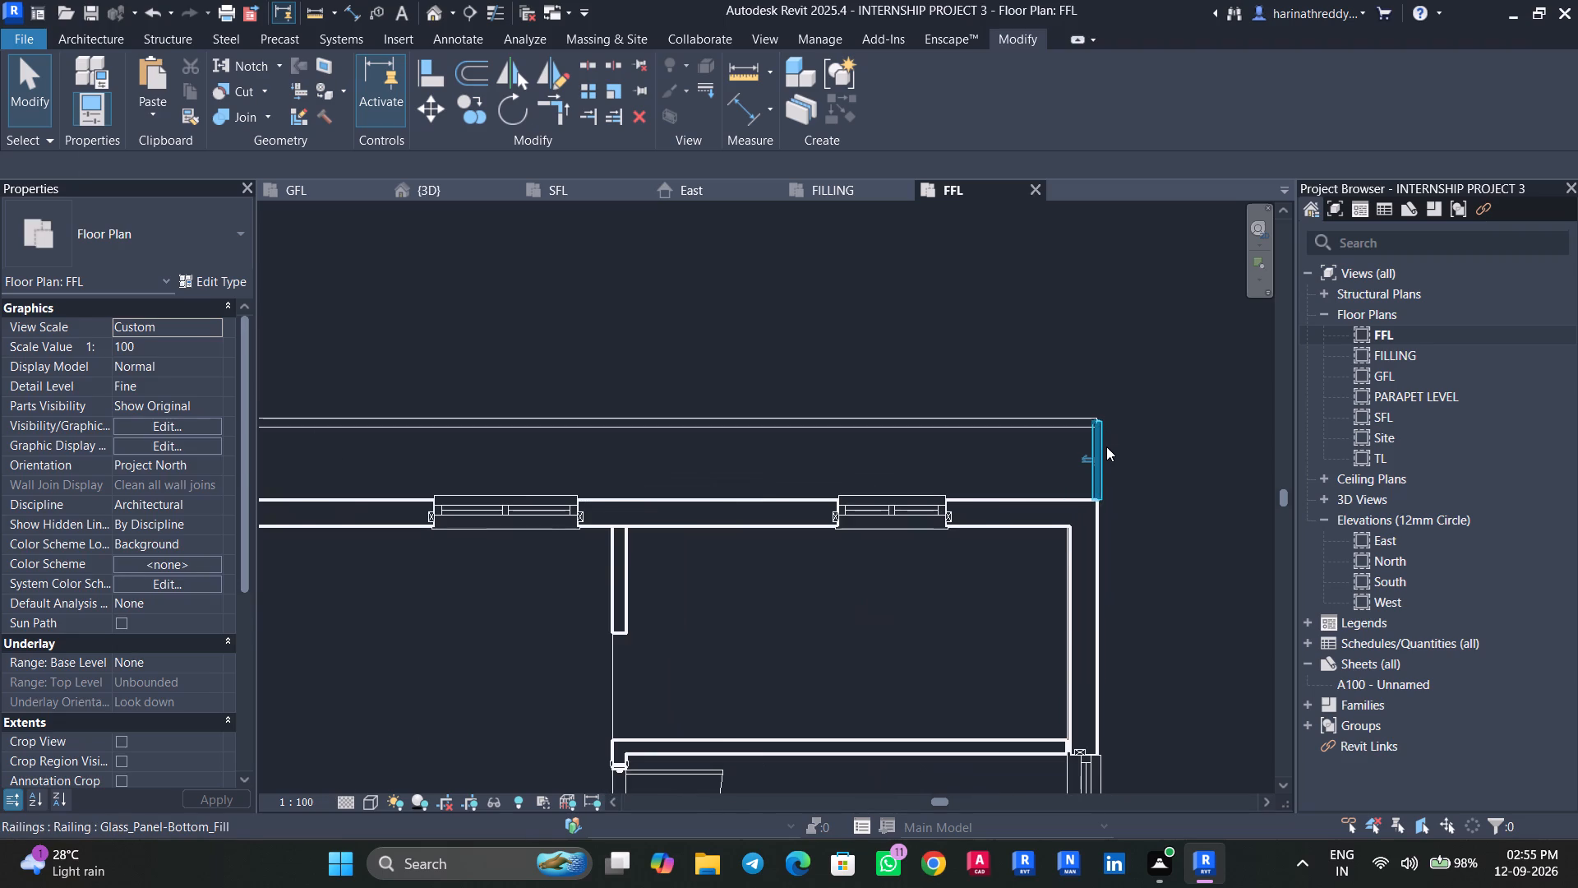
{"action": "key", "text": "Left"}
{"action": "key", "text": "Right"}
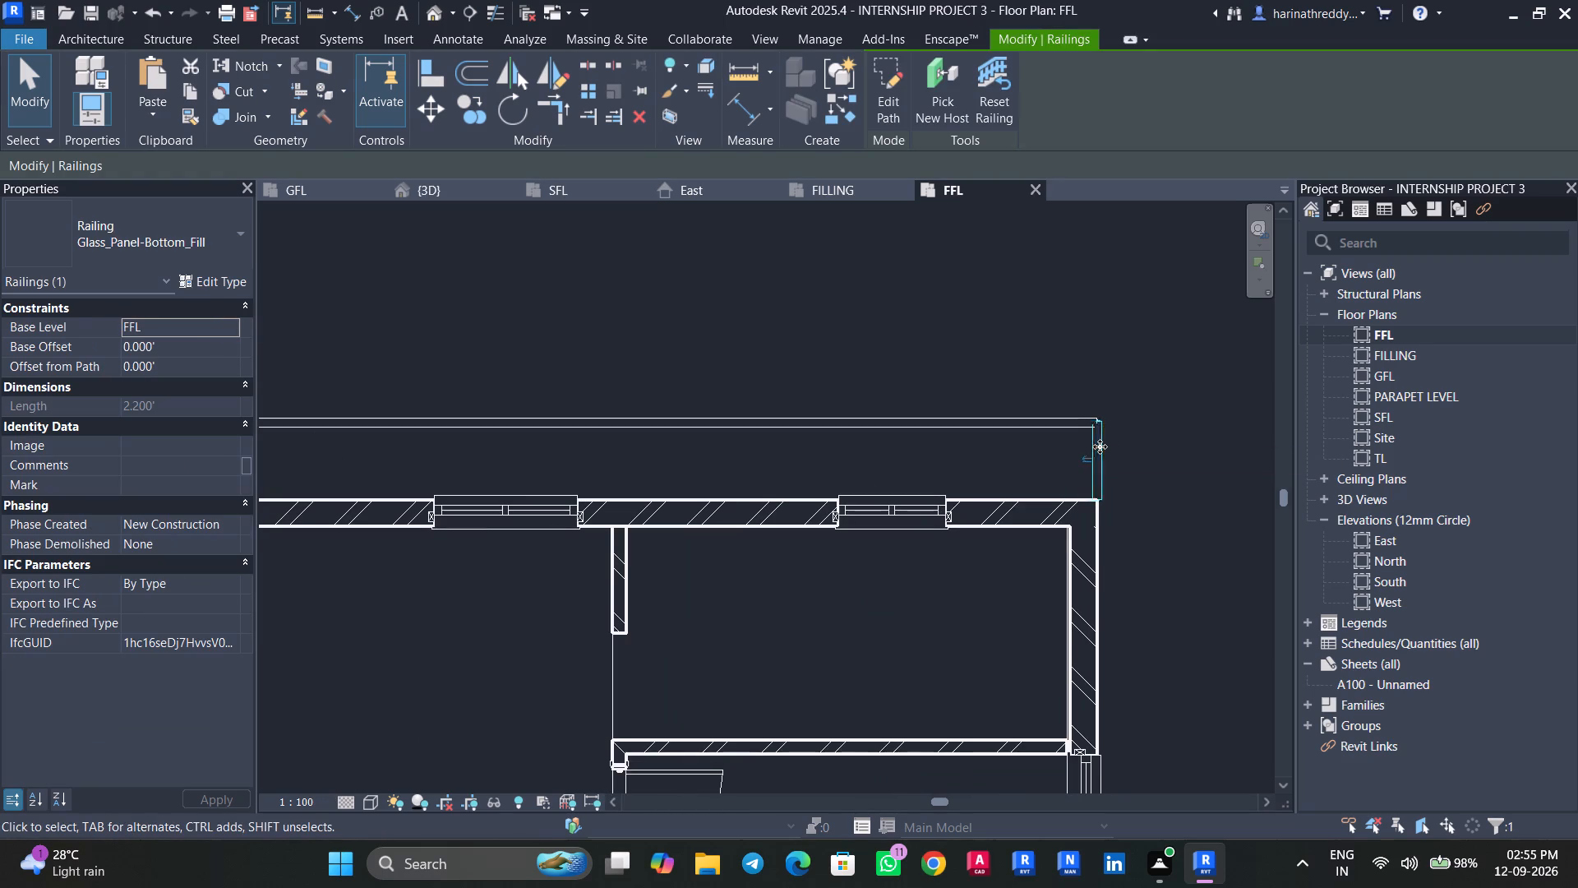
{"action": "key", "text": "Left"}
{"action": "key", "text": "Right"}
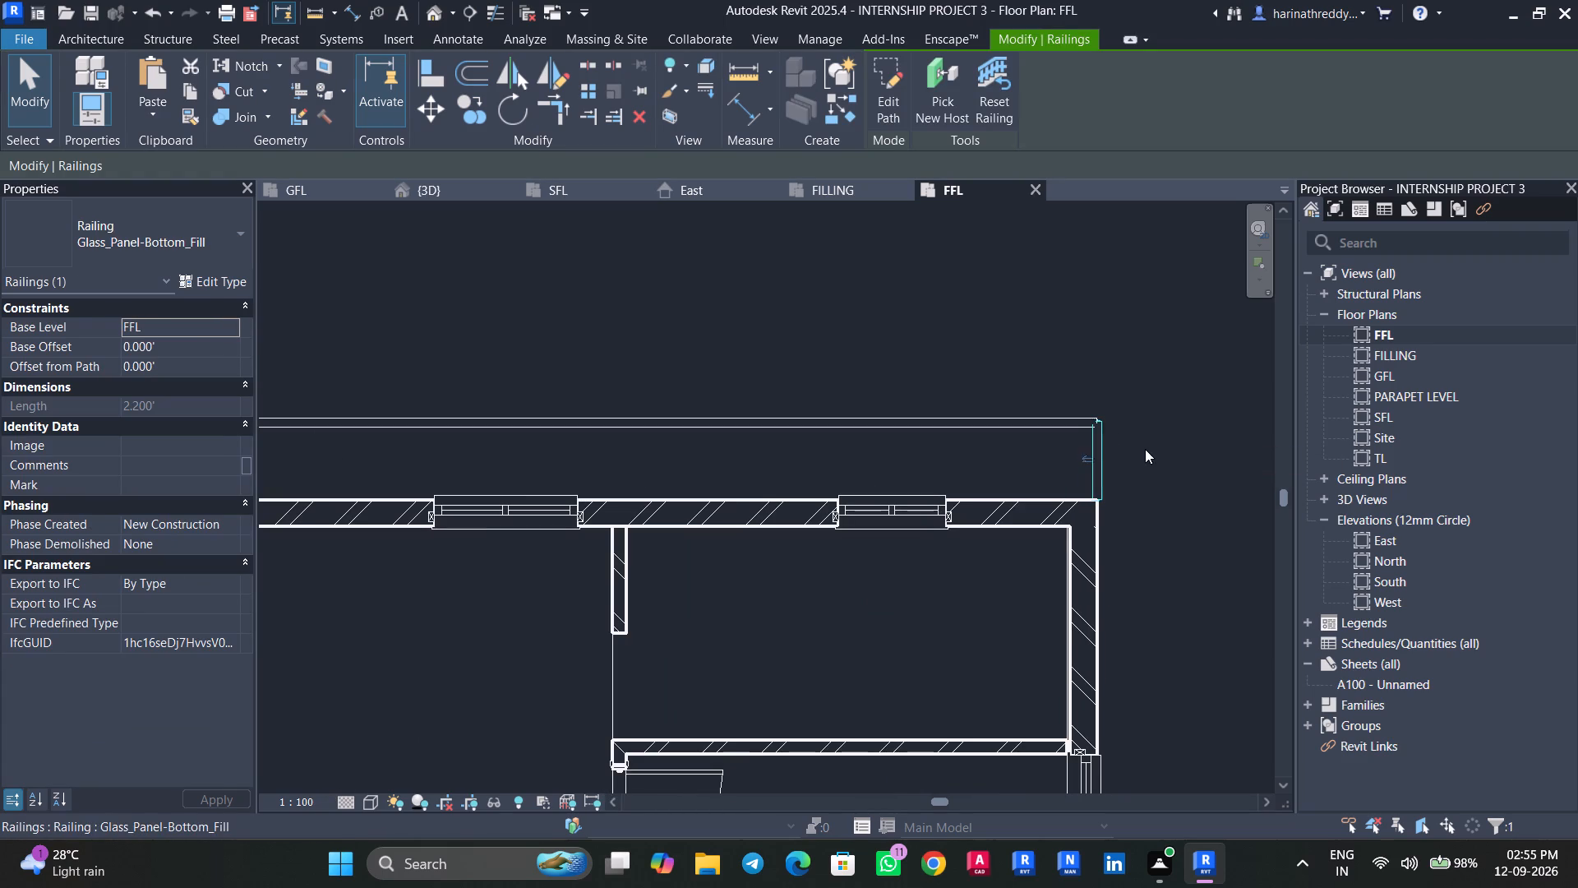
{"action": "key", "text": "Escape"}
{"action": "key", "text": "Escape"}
Shorten the west end of the FFL north railing's path to meet the west railing's line at the corner.
{"action": "scroll", "coordinate": [1151, 456], "scroll_direction": "down", "scroll_amount": 4}
{"action": "middle_click_drag", "start_coordinate": [1152, 454], "coordinate": [1056, 314]}
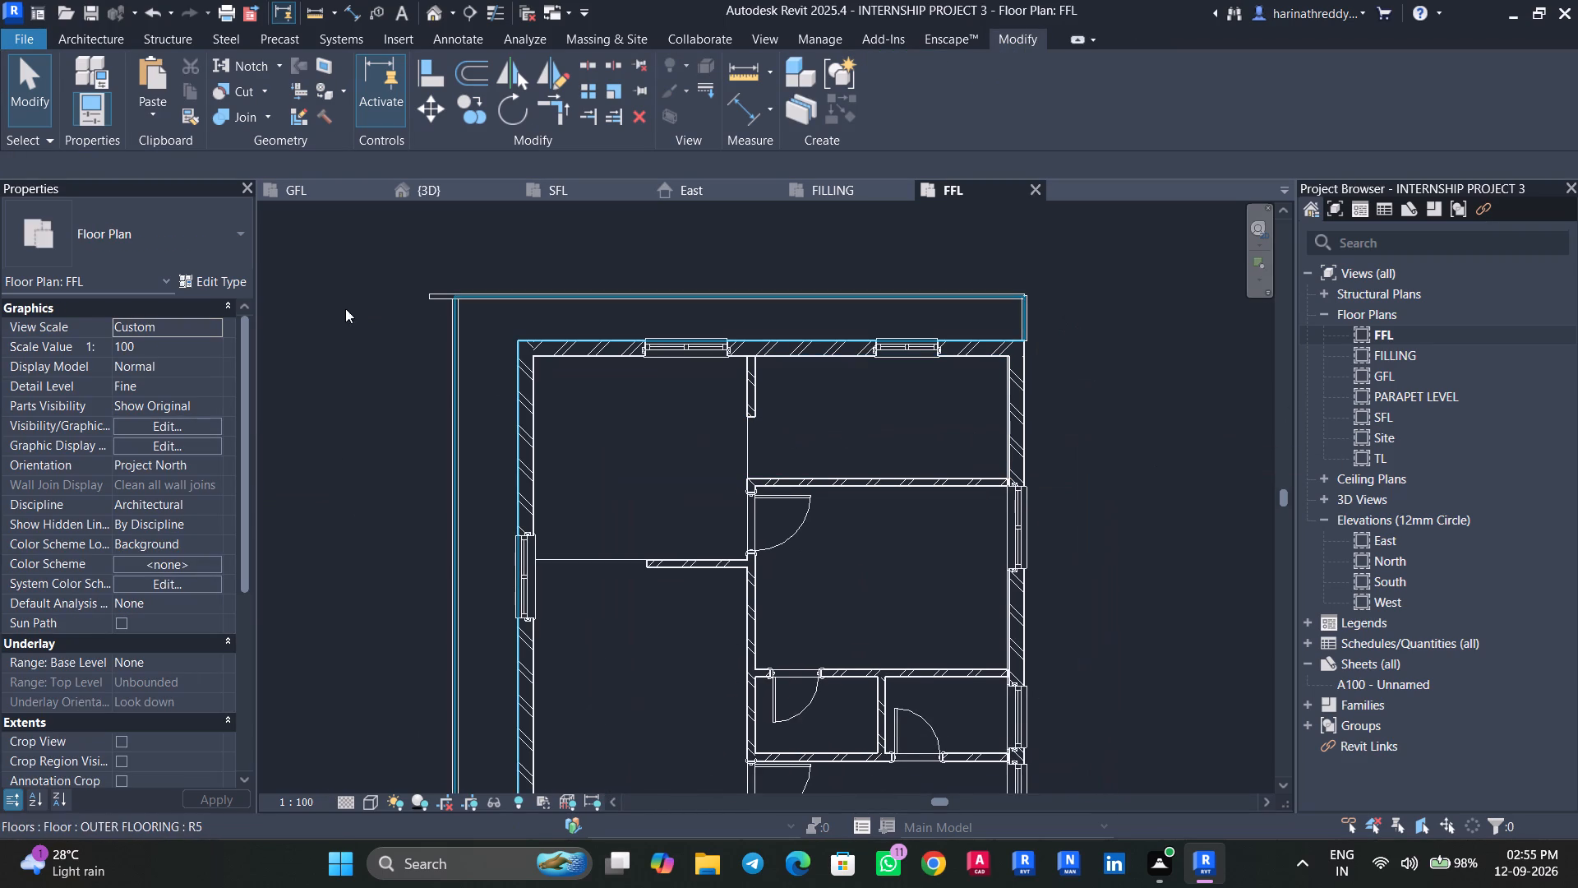
{"action": "left_click", "coordinate": [430, 294]}
{"action": "scroll", "coordinate": [430, 294], "scroll_direction": "up", "scroll_amount": 7}
{"action": "left_click", "coordinate": [888, 100]}
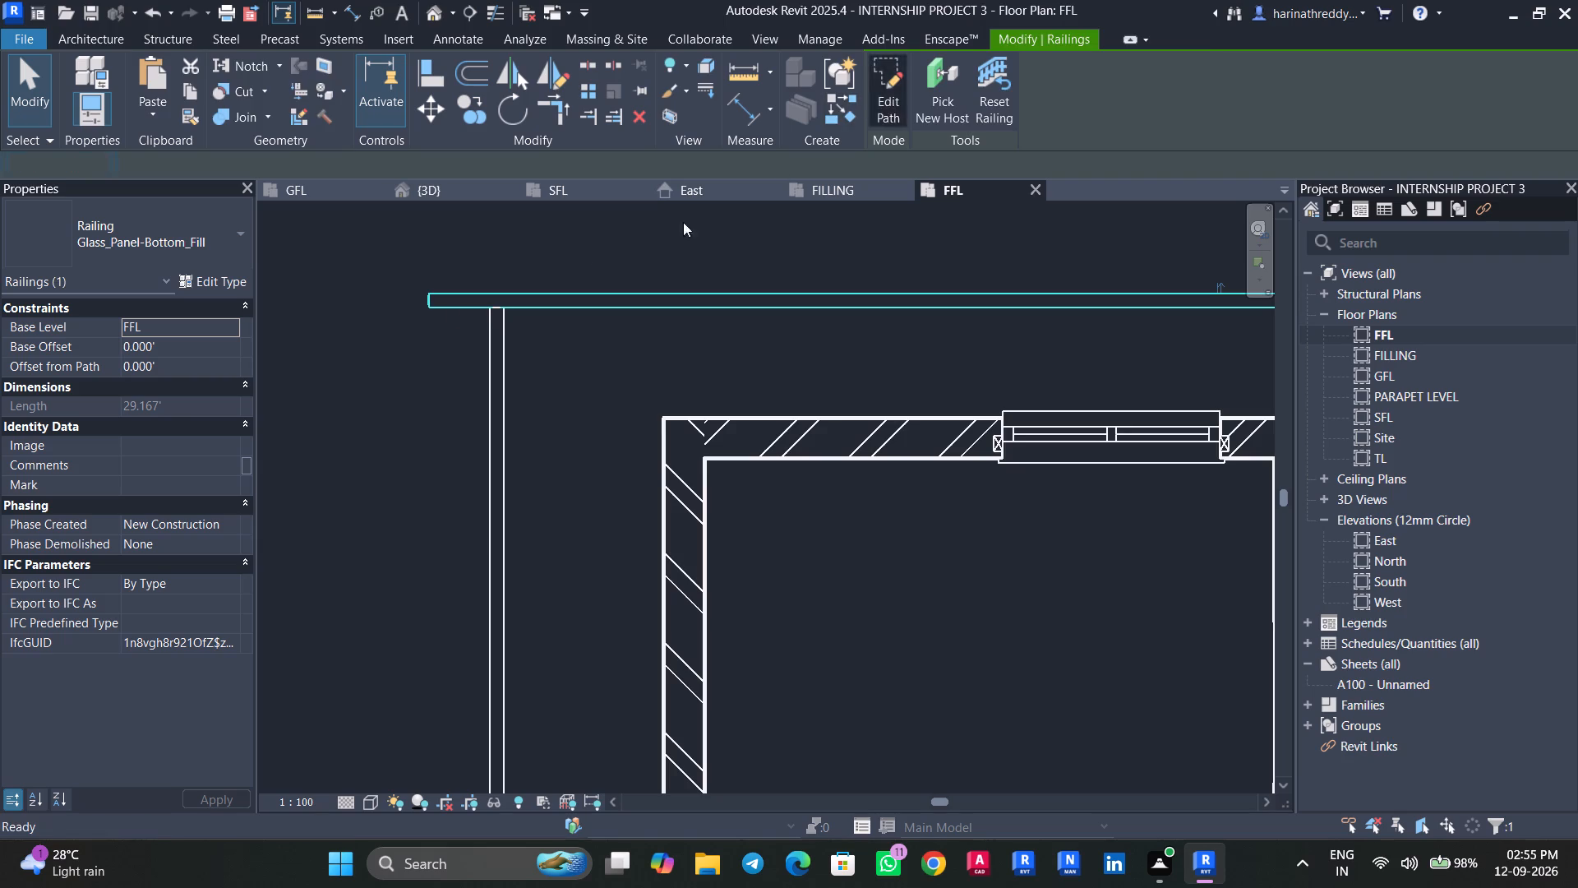
{"action": "left_click_drag", "start_coordinate": [428, 301], "coordinate": [490, 298]}
{"action": "left_click", "coordinate": [884, 98]}
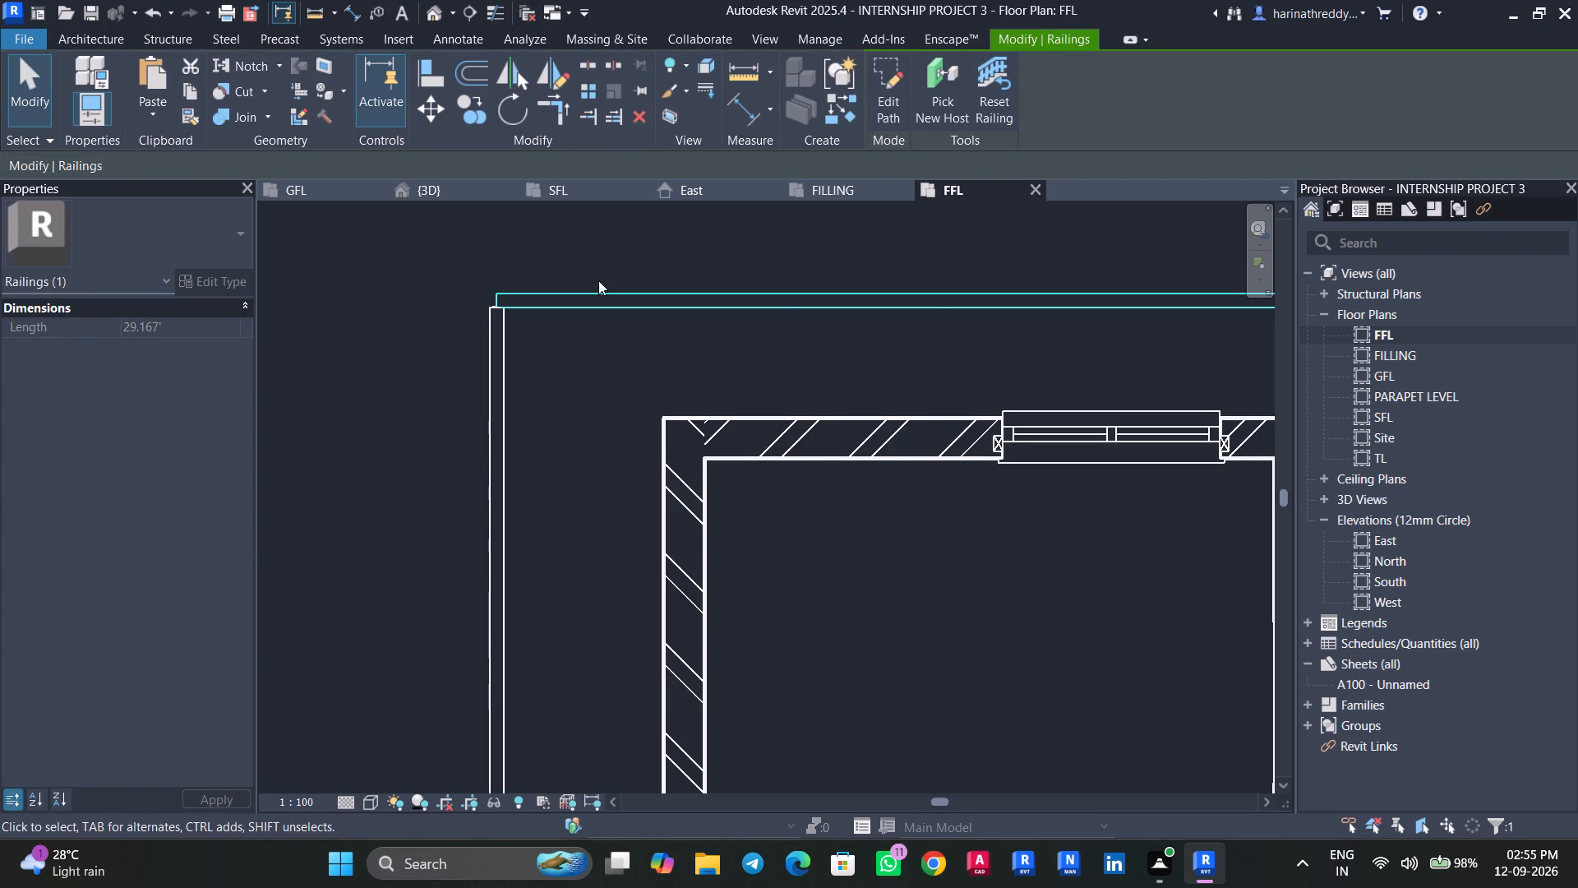
Nudge the FFL north railing's path westward so its west end lines up with the west railing's outer edge.
{"action": "left_click", "coordinate": [537, 298]}
{"action": "key", "text": "Escape"}
{"action": "double_click", "coordinate": [519, 308]}
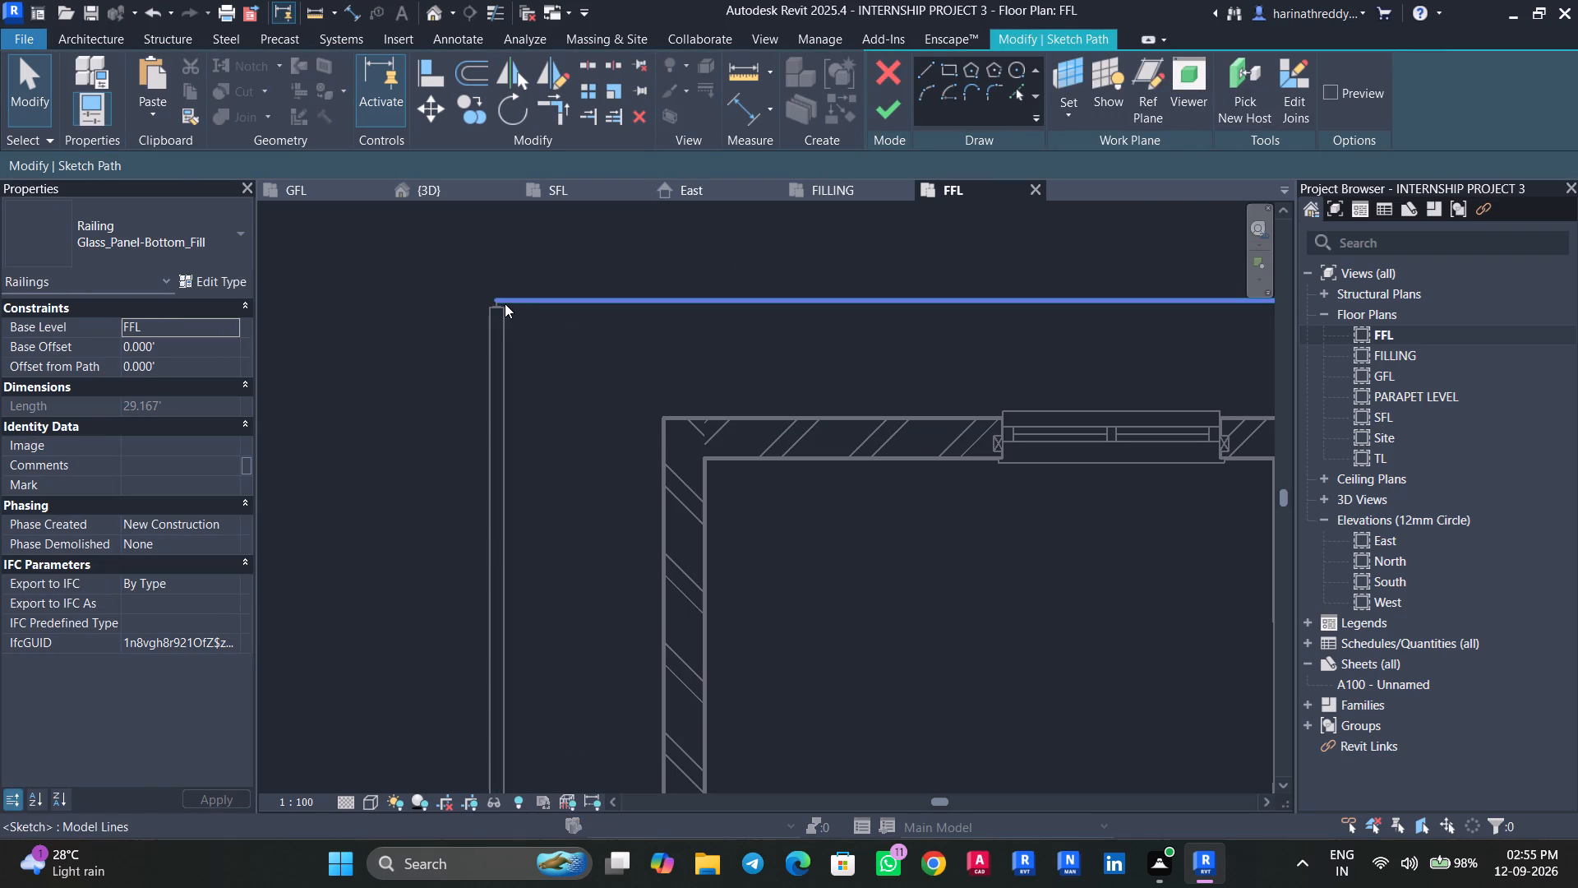
{"action": "left_click", "coordinate": [498, 300]}
{"action": "scroll", "coordinate": [493, 300], "scroll_direction": "up", "scroll_amount": 4}
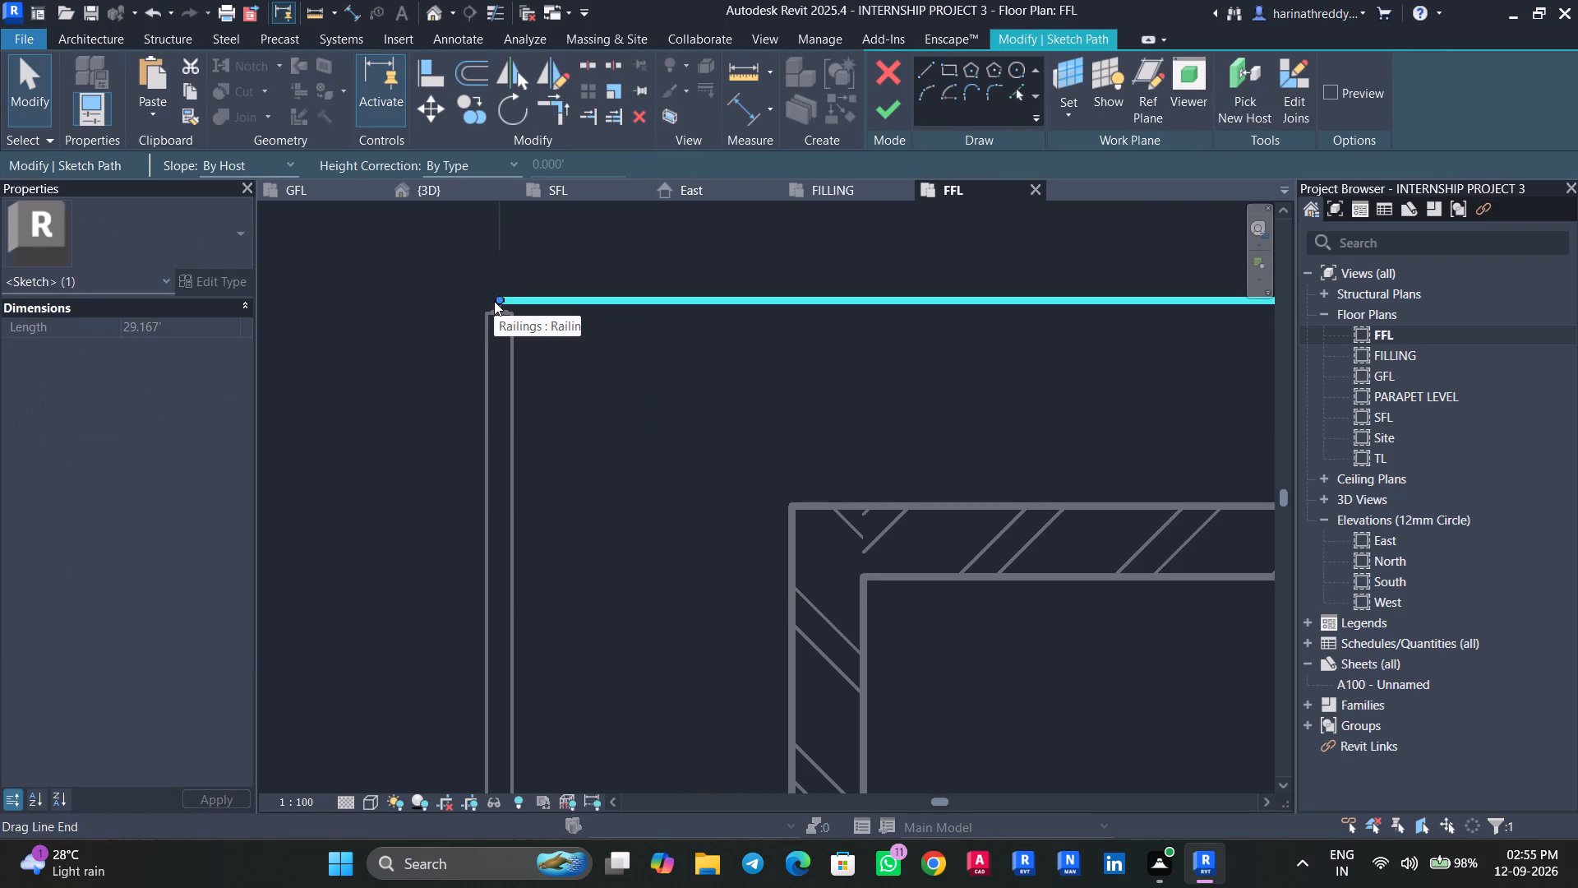
{"action": "key", "text": "Left"}
{"action": "key", "text": "Left"}
{"action": "key", "text": "Left"}
{"action": "left_click", "coordinate": [887, 113]}
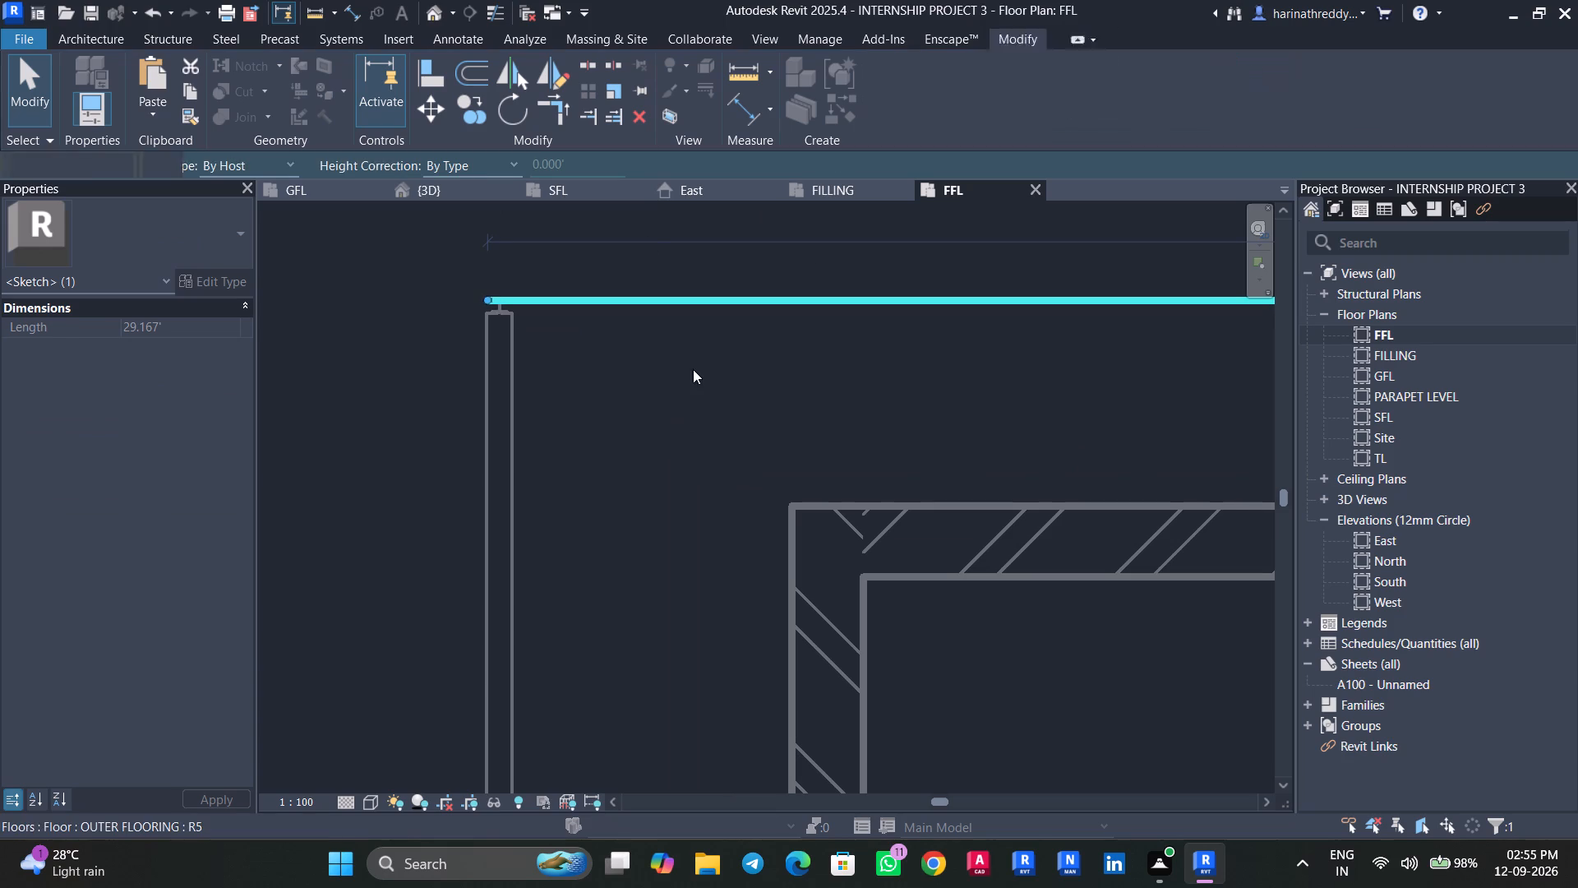
{"action": "key", "text": "Escape"}
{"action": "key", "text": "Escape"}
Shorten the east end of the FFL north railing's path to meet the short east-end railing, making it 28.000' long.
{"action": "scroll", "coordinate": [627, 405], "scroll_direction": "down", "scroll_amount": 12}
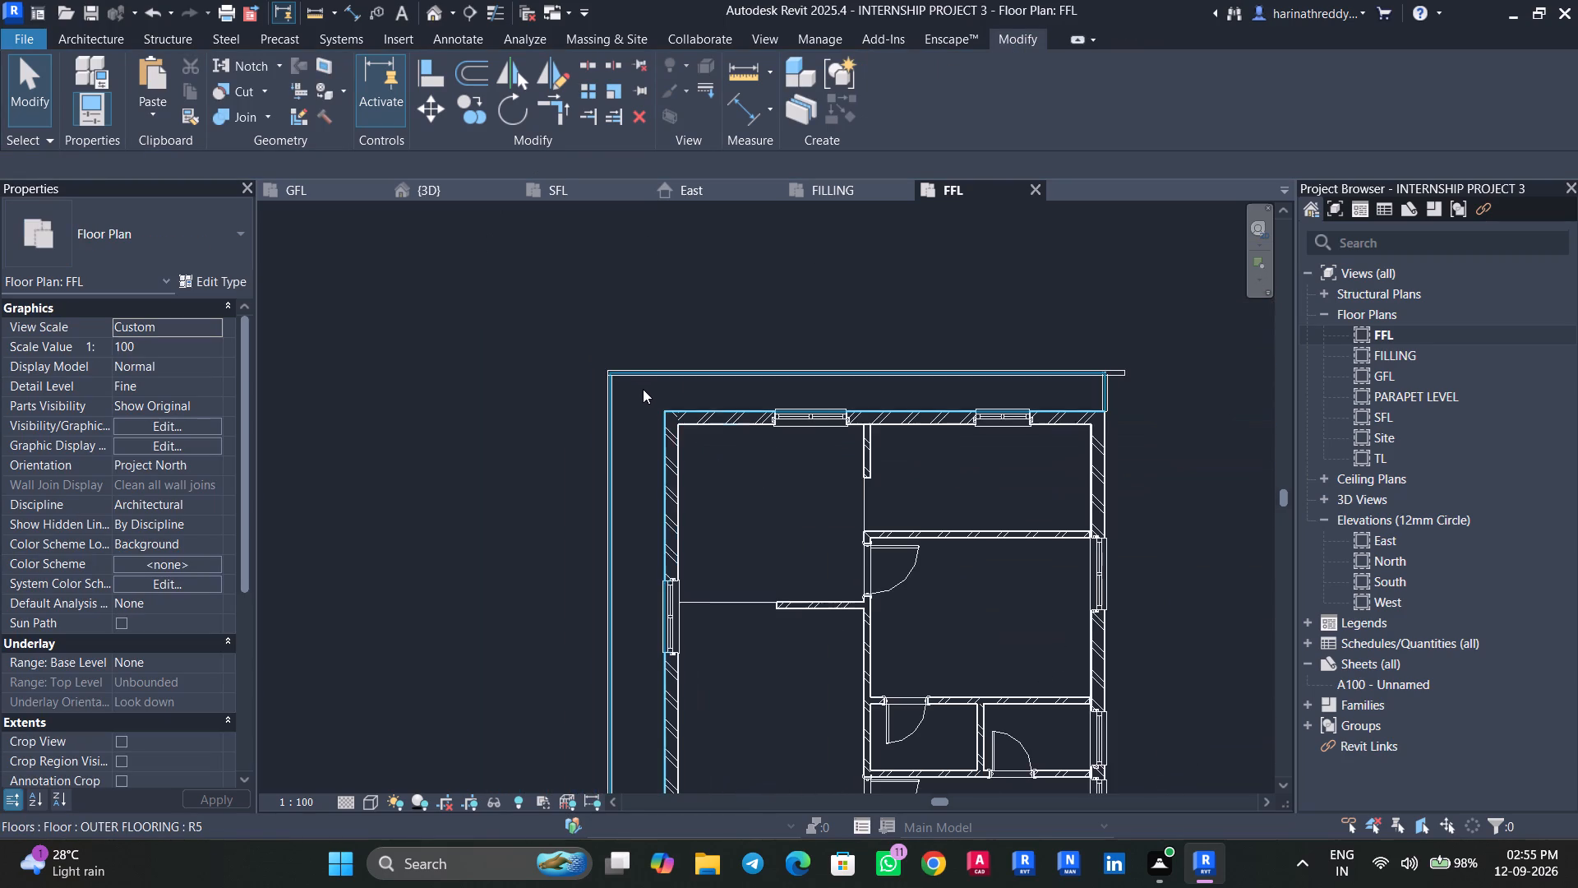
{"action": "left_click", "coordinate": [1128, 367]}
{"action": "scroll", "coordinate": [1126, 379], "scroll_direction": "up", "scroll_amount": 5}
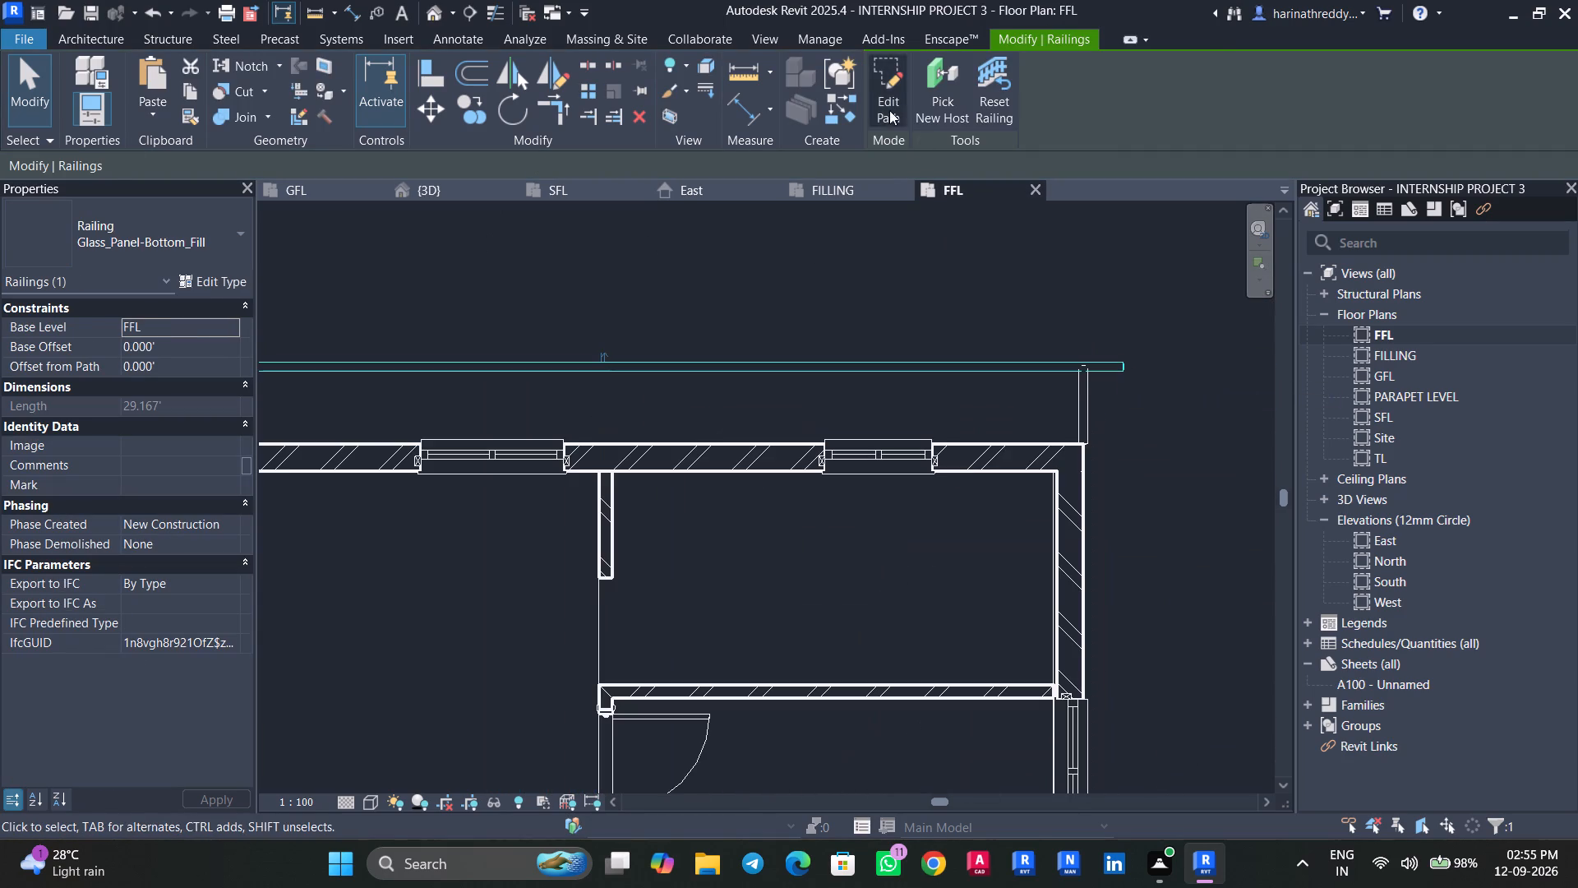
{"action": "left_click", "coordinate": [888, 107]}
{"action": "left_click", "coordinate": [1116, 363]}
{"action": "left_click_drag", "start_coordinate": [1125, 366], "coordinate": [1091, 366]}
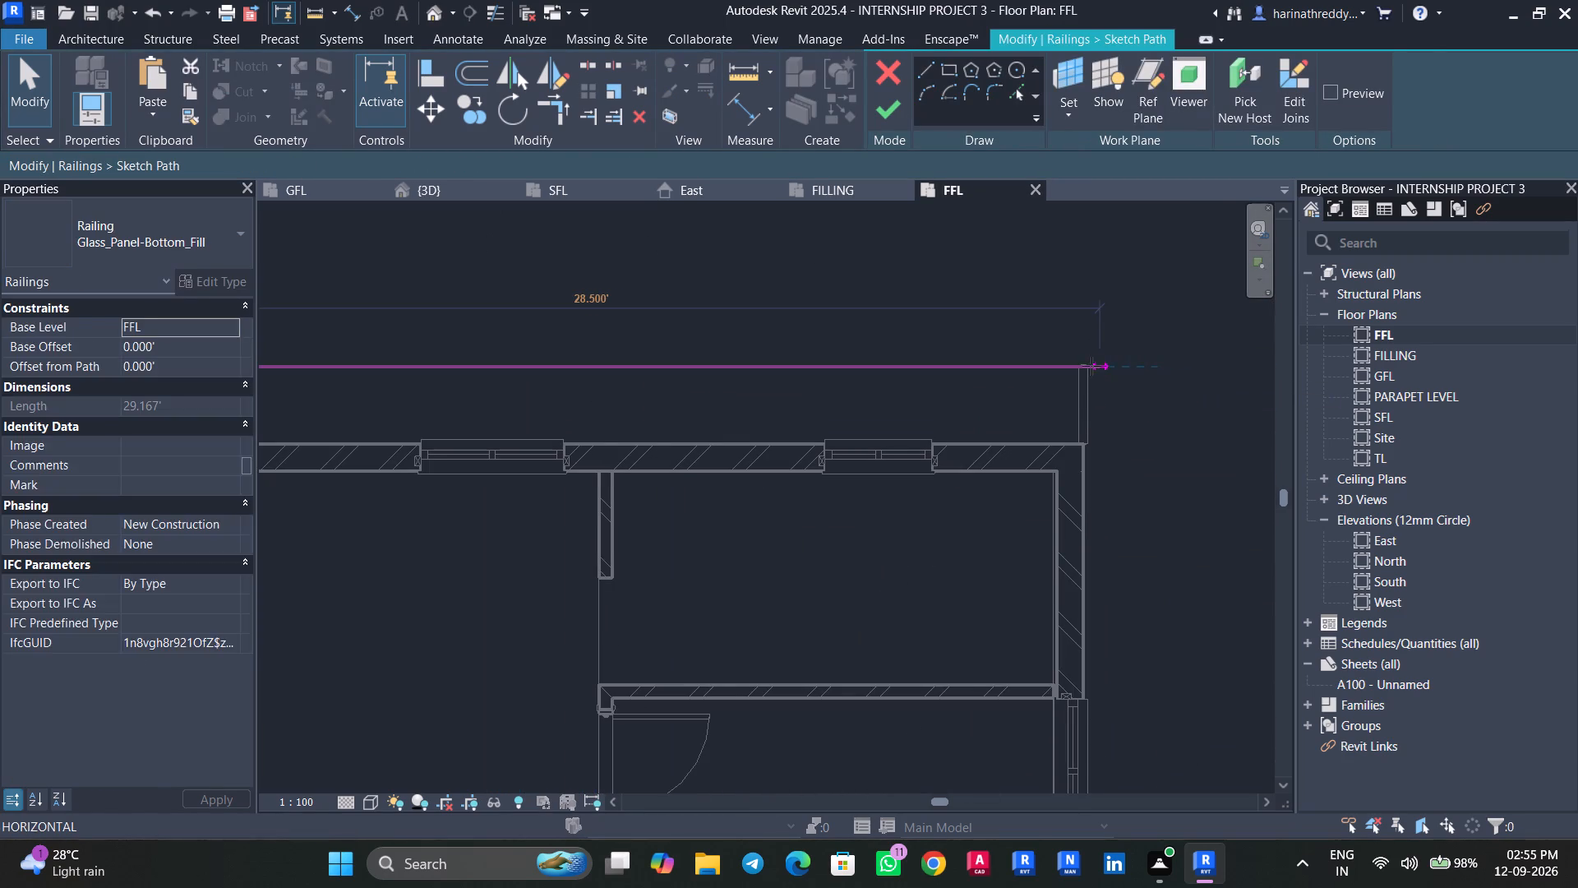
{"action": "left_click_drag", "start_coordinate": [1091, 366], "coordinate": [1086, 364]}
{"action": "scroll", "coordinate": [1119, 409], "scroll_direction": "down", "scroll_amount": 9}
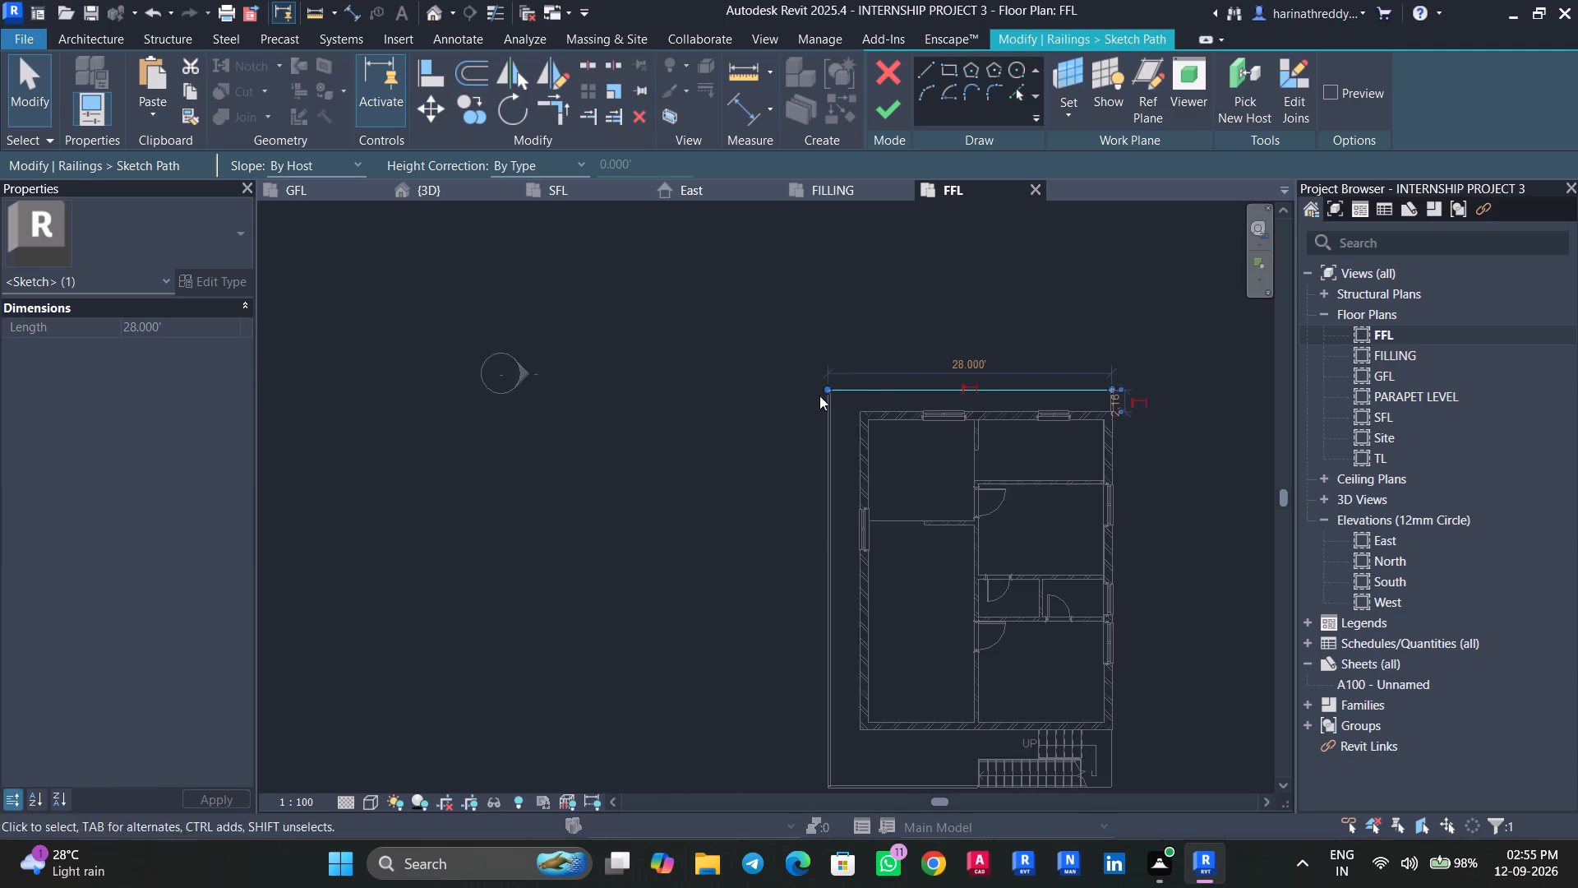
{"action": "scroll", "coordinate": [841, 395], "scroll_direction": "up", "scroll_amount": 16}
{"action": "left_click", "coordinate": [882, 122]}
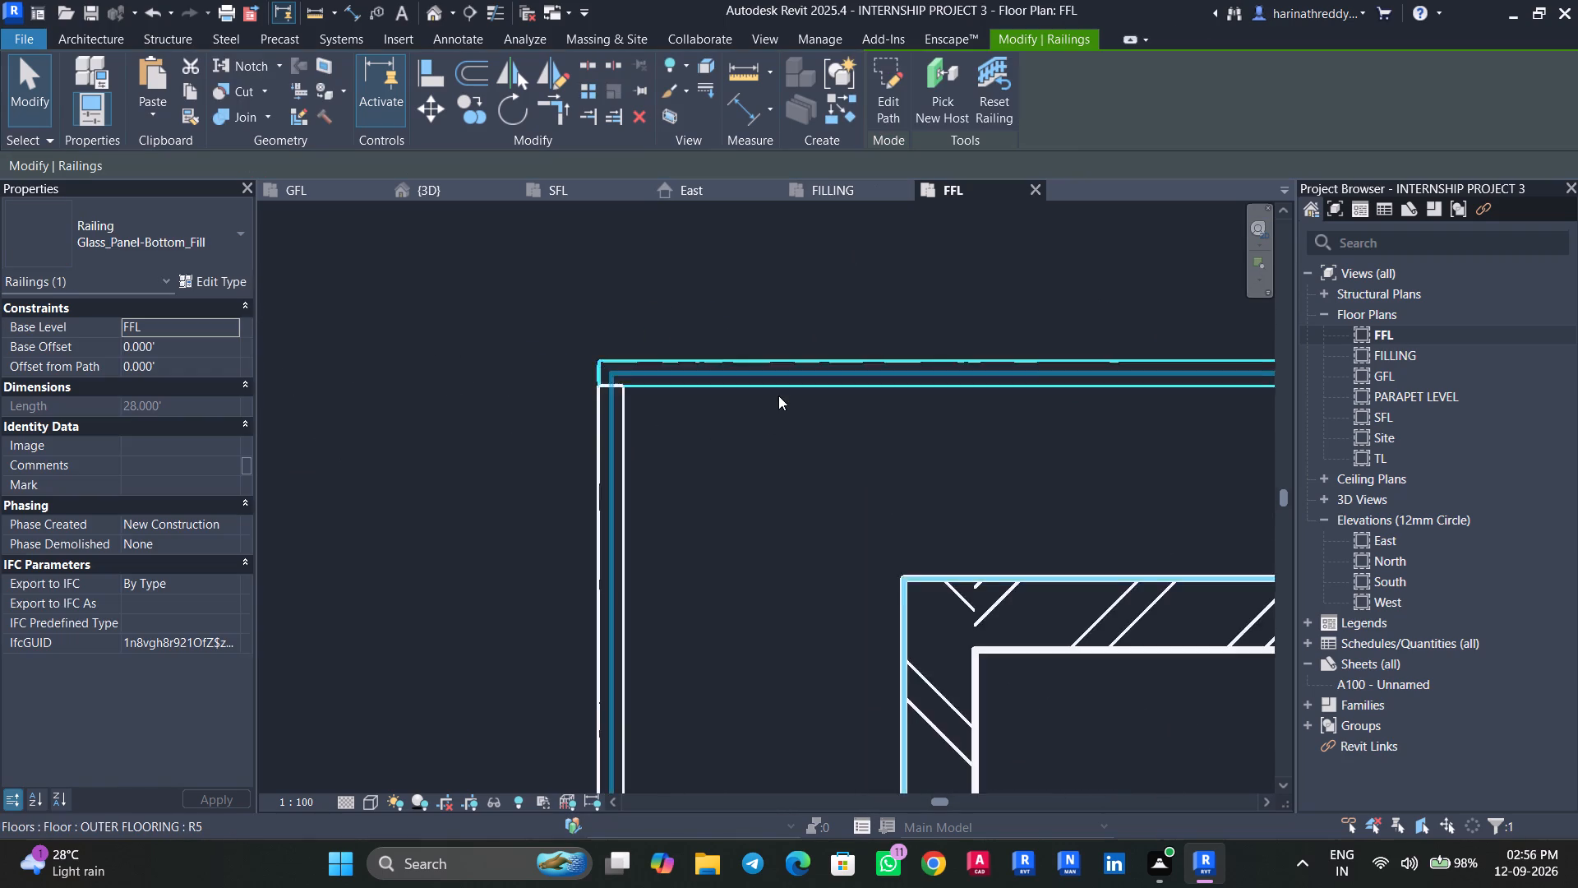
{"action": "scroll", "coordinate": [778, 395], "scroll_direction": "up", "scroll_amount": 1}
{"action": "scroll", "coordinate": [778, 395], "scroll_direction": "down", "scroll_amount": 9}
{"action": "scroll", "coordinate": [778, 395], "scroll_direction": "up", "scroll_amount": 1}
{"action": "scroll", "coordinate": [778, 395], "scroll_direction": "down", "scroll_amount": 2}
{"action": "middle_click_drag", "start_coordinate": [1100, 409], "coordinate": [570, 421]}
{"action": "key", "text": "Escape"}
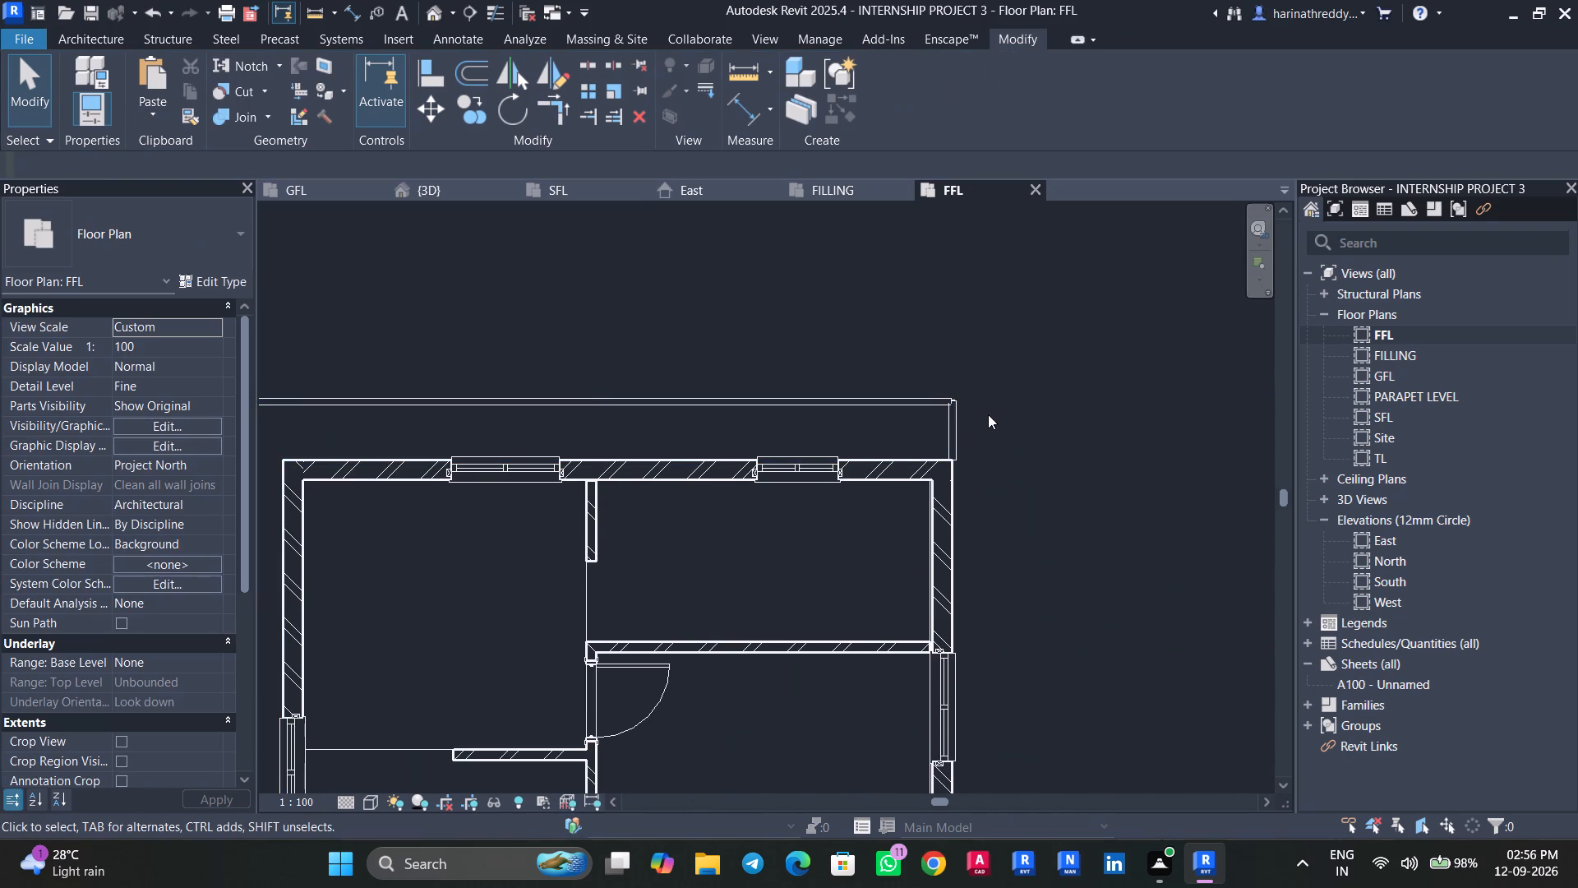
{"action": "key", "text": "Escape"}
{"action": "scroll", "coordinate": [1000, 432], "scroll_direction": "down", "scroll_amount": 3}
In the SFL plan, shorten the east end of the north railing's path to the outer flooring's corner, about 27.83' long.
{"action": "left_click", "coordinate": [570, 195]}
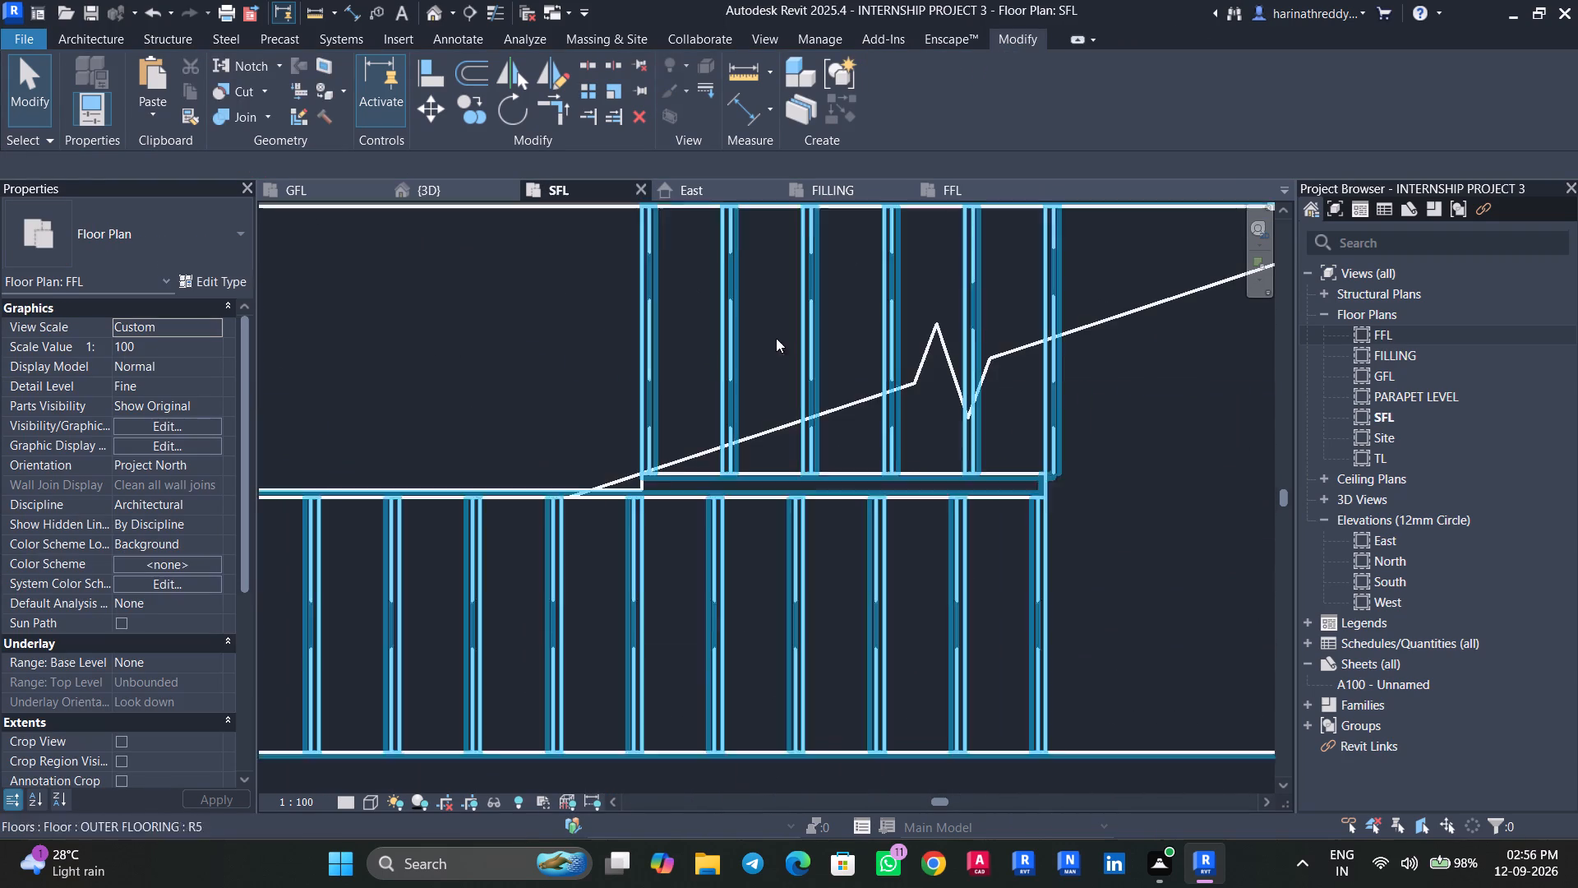
{"action": "scroll", "coordinate": [945, 456], "scroll_direction": "down", "scroll_amount": 6}
{"action": "scroll", "coordinate": [946, 447], "scroll_direction": "up", "scroll_amount": 1}
{"action": "scroll", "coordinate": [946, 447], "scroll_direction": "down", "scroll_amount": 15}
{"action": "middle_click_drag", "start_coordinate": [1028, 275], "coordinate": [1044, 411]}
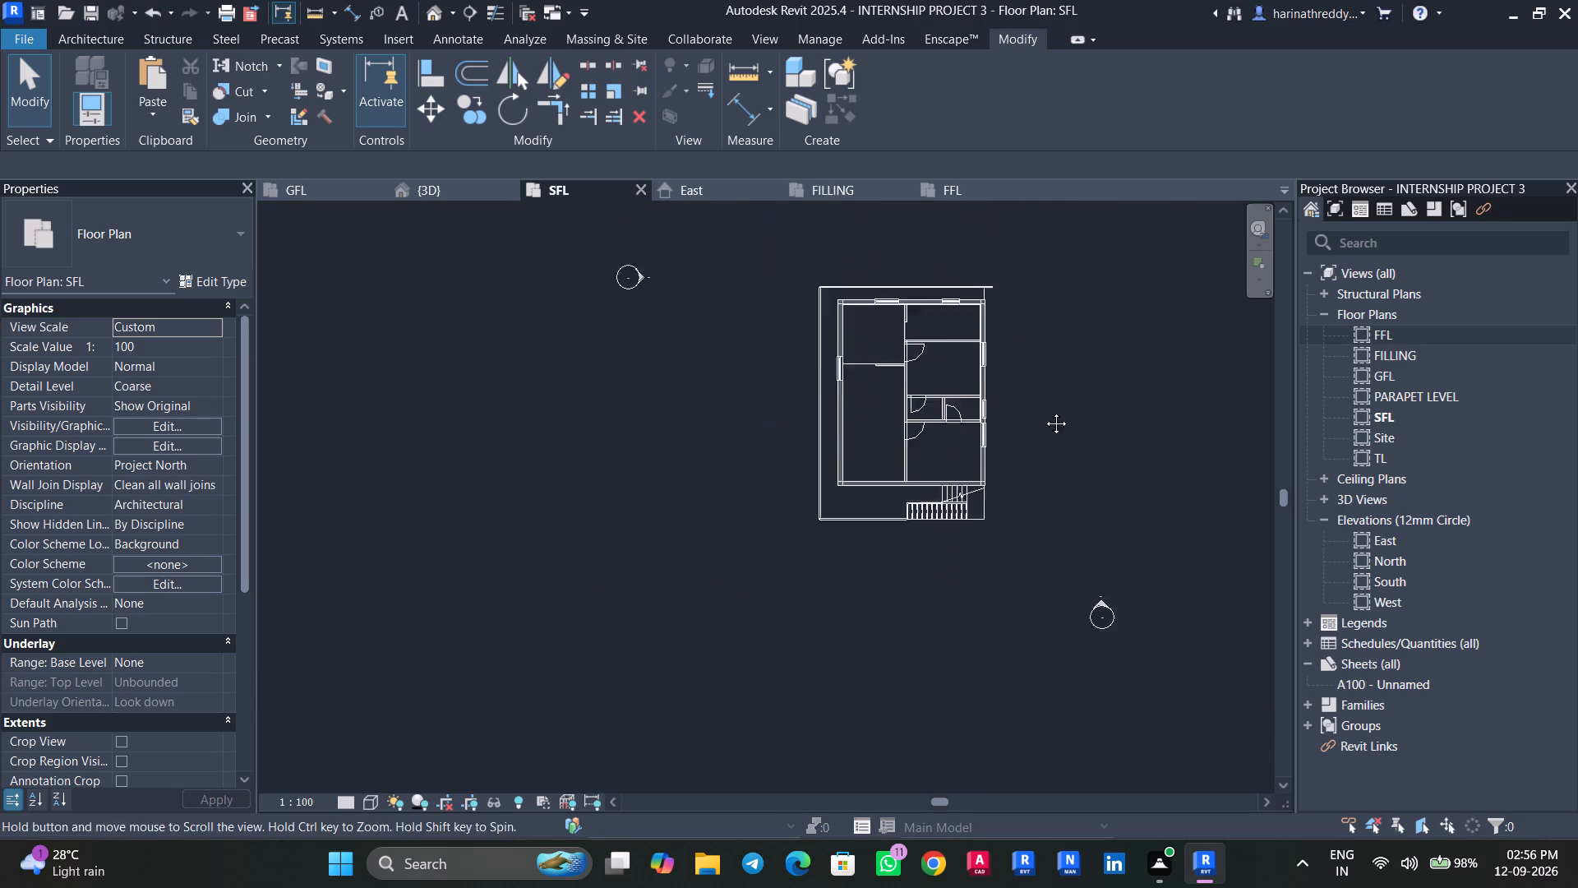
{"action": "middle_click_drag", "start_coordinate": [1044, 411], "coordinate": [1044, 434]}
{"action": "scroll", "coordinate": [962, 357], "scroll_direction": "up", "scroll_amount": 7}
{"action": "left_click", "coordinate": [983, 418]}
{"action": "scroll", "coordinate": [983, 420], "scroll_direction": "up", "scroll_amount": 4}
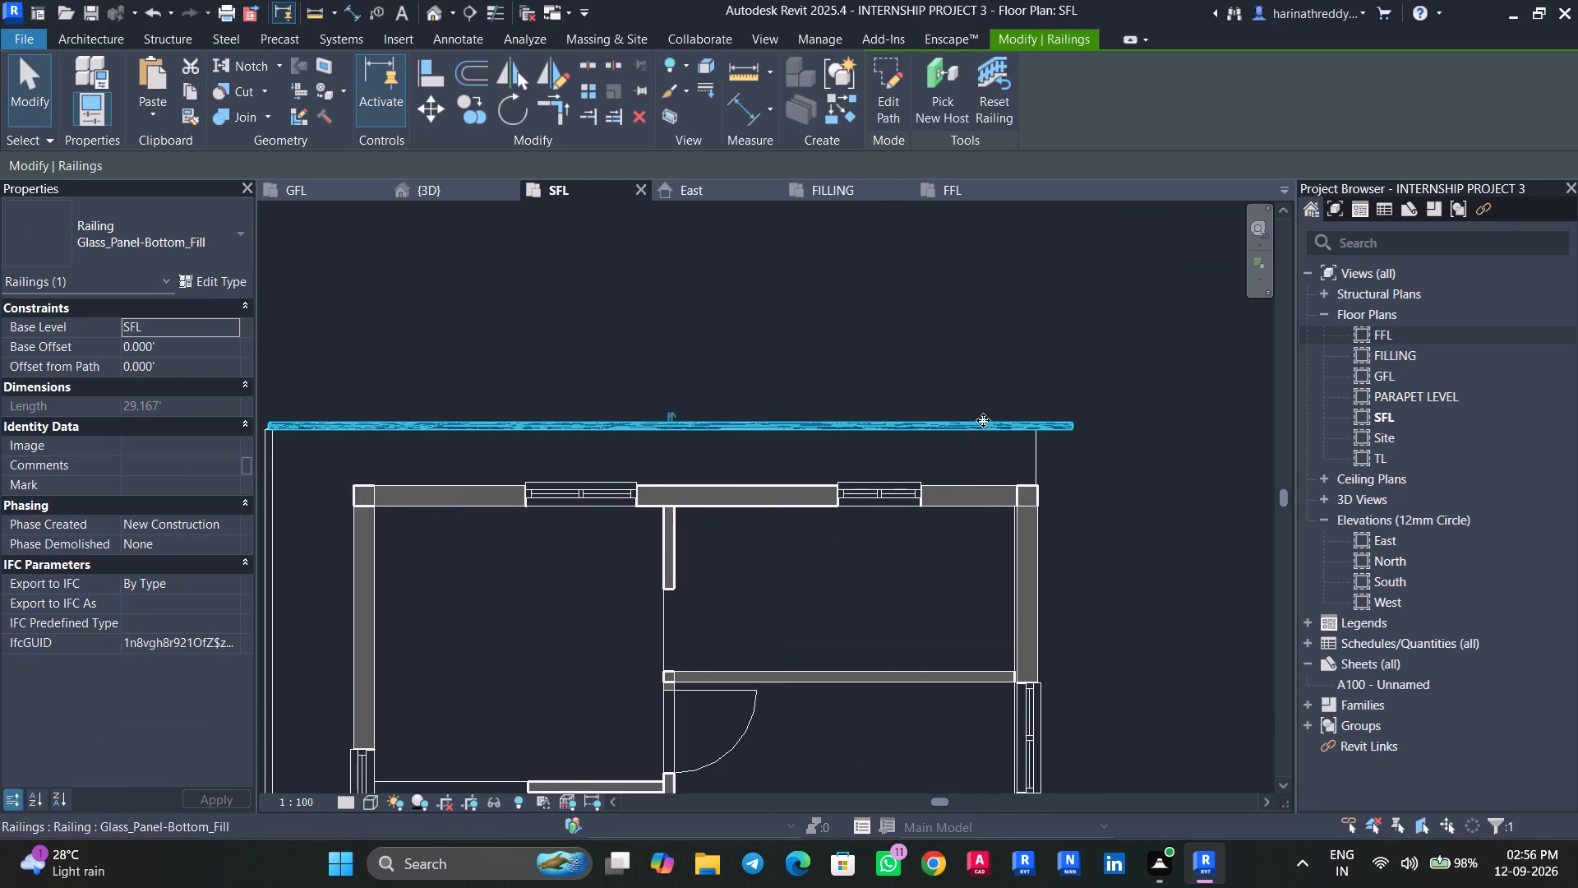
{"action": "left_click", "coordinate": [884, 100]}
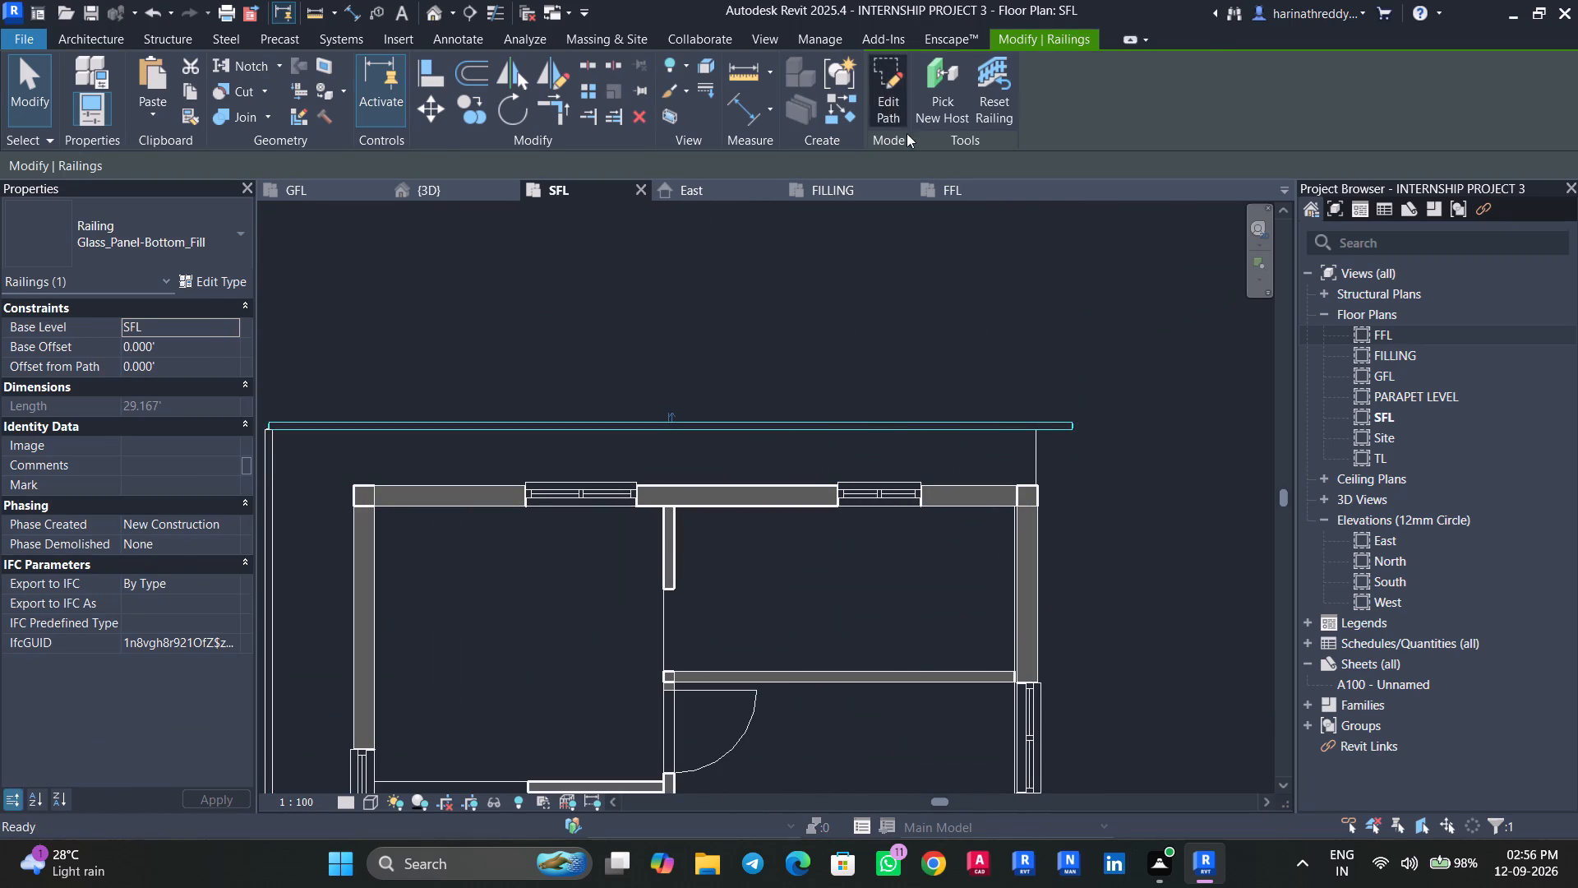
{"action": "scroll", "coordinate": [1065, 427], "scroll_direction": "up", "scroll_amount": 5}
{"action": "left_click", "coordinate": [1065, 427]}
{"action": "left_click_drag", "start_coordinate": [1079, 423], "coordinate": [1007, 430]}
Extend the west end of the SFL north railing's path slightly to the west railing's outer edge, about 27.92' long.
{"action": "scroll", "coordinate": [1082, 496], "scroll_direction": "down", "scroll_amount": 14}
{"action": "scroll", "coordinate": [794, 482], "scroll_direction": "up", "scroll_amount": 19}
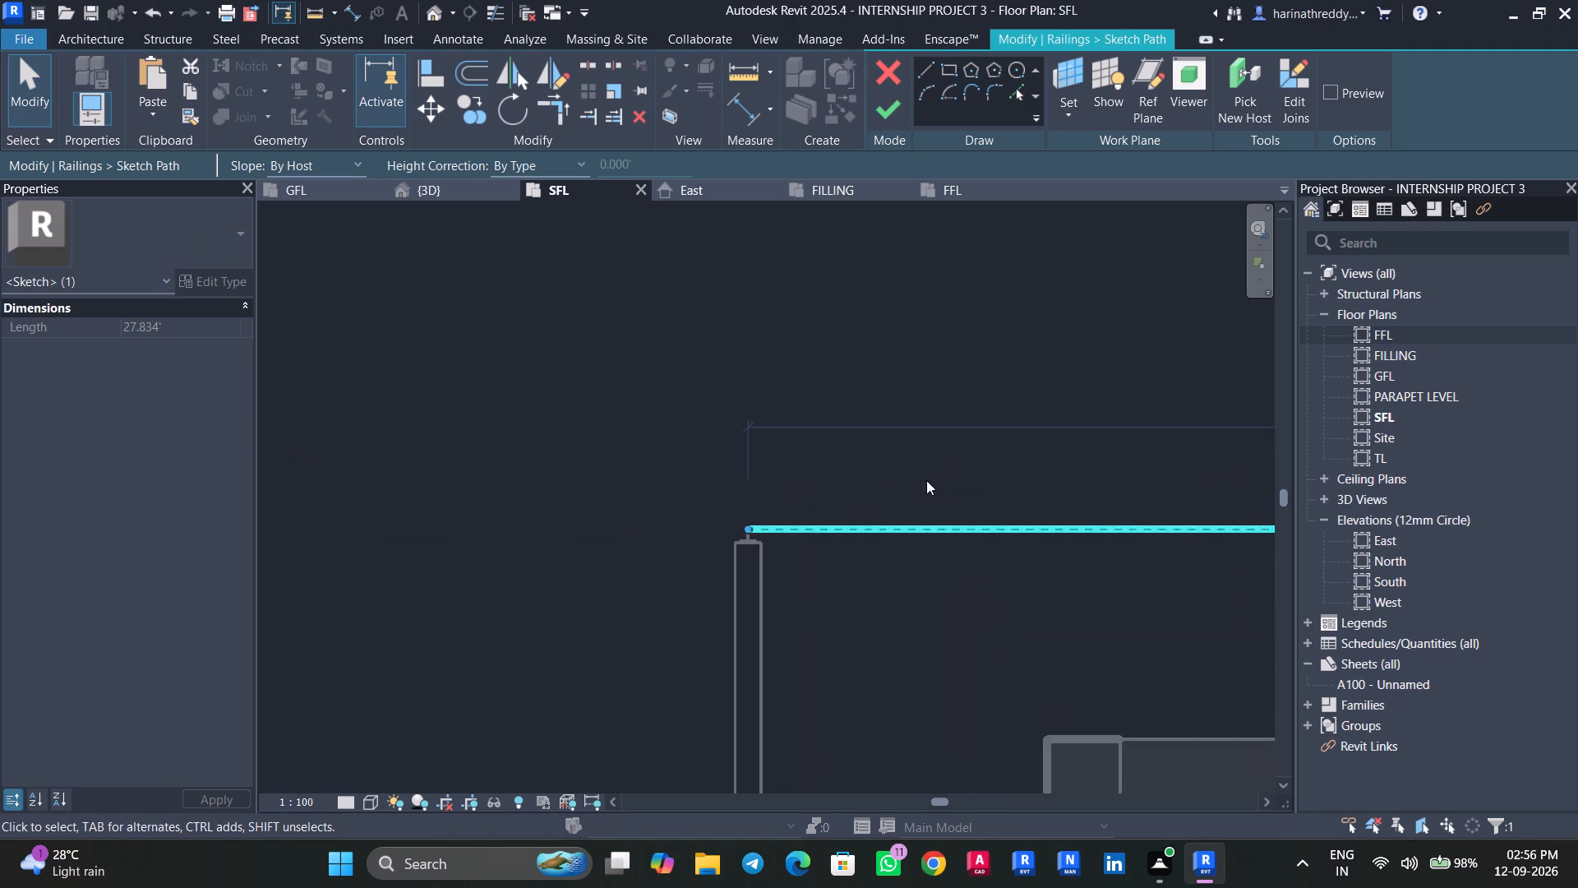
{"action": "left_click_drag", "start_coordinate": [723, 529], "coordinate": [713, 527]}
{"action": "scroll", "coordinate": [919, 616], "scroll_direction": "down", "scroll_amount": 3}
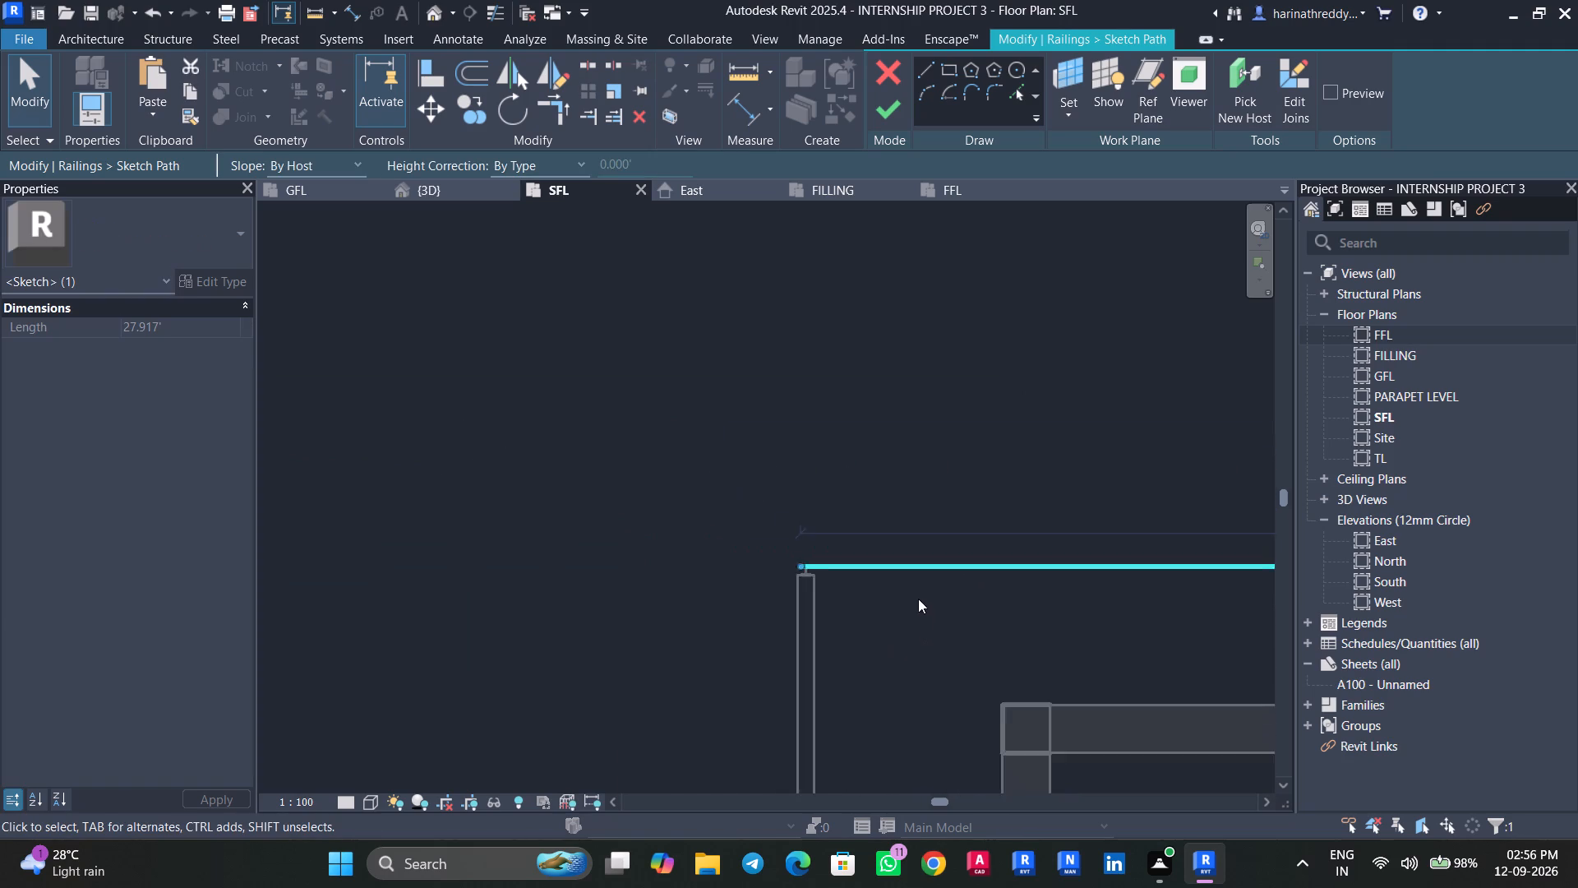
{"action": "scroll", "coordinate": [918, 599], "scroll_direction": "down", "scroll_amount": 2}
{"action": "left_click", "coordinate": [889, 116]}
Create a matching Glass_Panel-Bottom_Fill railing, about 2.17' long, on SFL along the short east edge from the wall corner to the north railing.
{"action": "scroll", "coordinate": [935, 473], "scroll_direction": "down", "scroll_amount": 5}
{"action": "middle_click_drag", "start_coordinate": [935, 473], "coordinate": [556, 452]}
{"action": "middle_click_drag", "start_coordinate": [1062, 539], "coordinate": [677, 479]}
{"action": "key", "text": "c"}
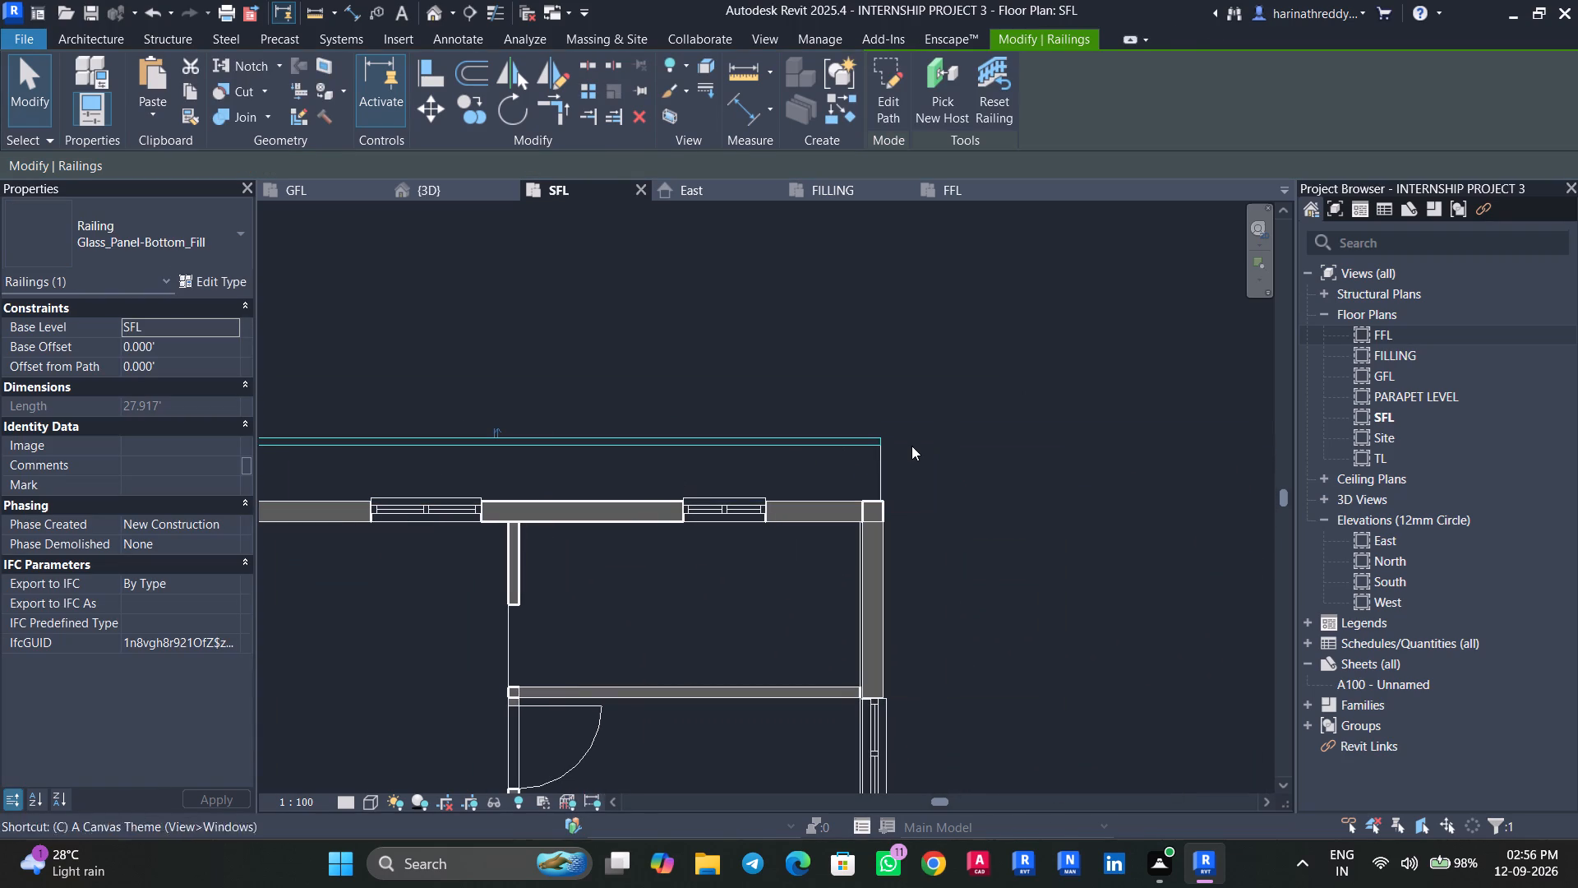
{"action": "key", "text": "s"}
{"action": "scroll", "coordinate": [881, 483], "scroll_direction": "up", "scroll_amount": 5}
{"action": "left_click", "coordinate": [880, 517]}
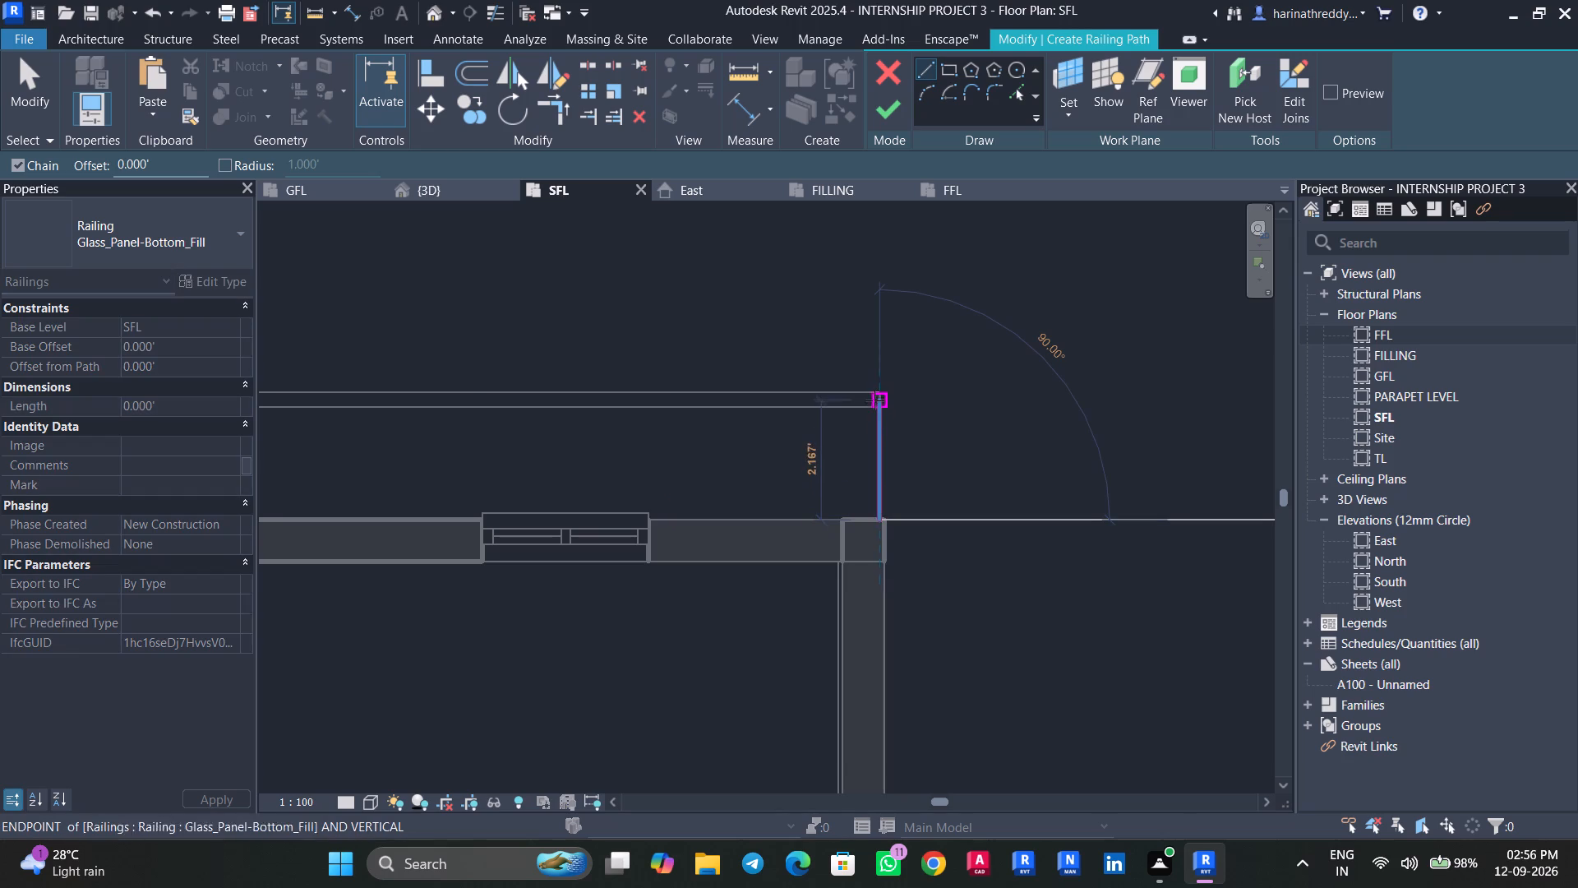
{"action": "left_click", "coordinate": [875, 391]}
{"action": "key", "text": "Escape"}
{"action": "left_click", "coordinate": [884, 107]}
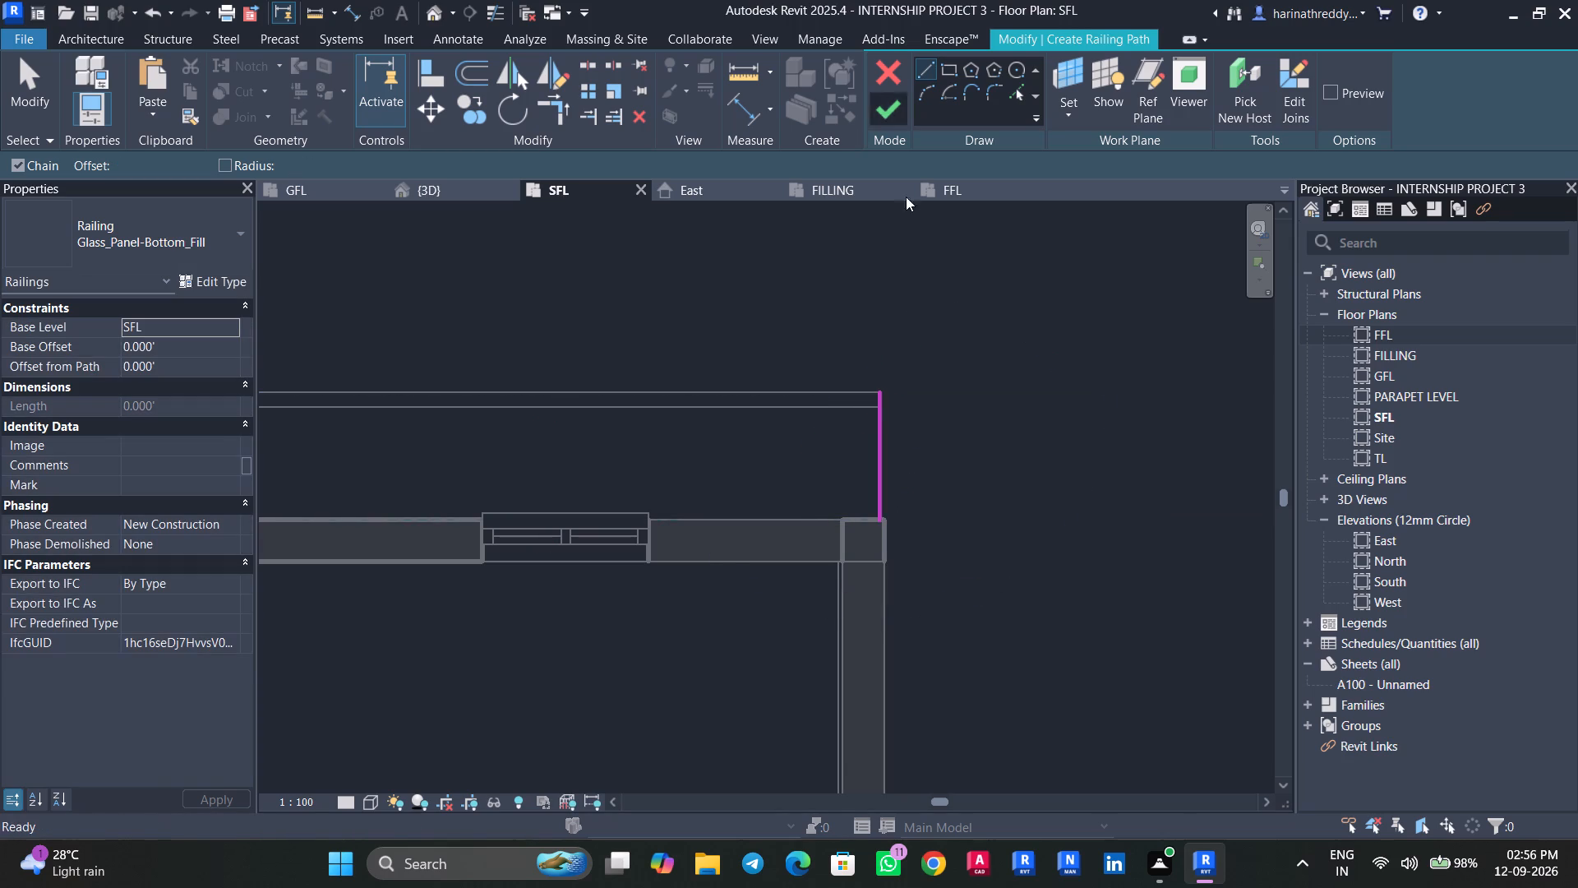
{"action": "key", "text": "Escape"}
{"action": "scroll", "coordinate": [967, 375], "scroll_direction": "down", "scroll_amount": 10}
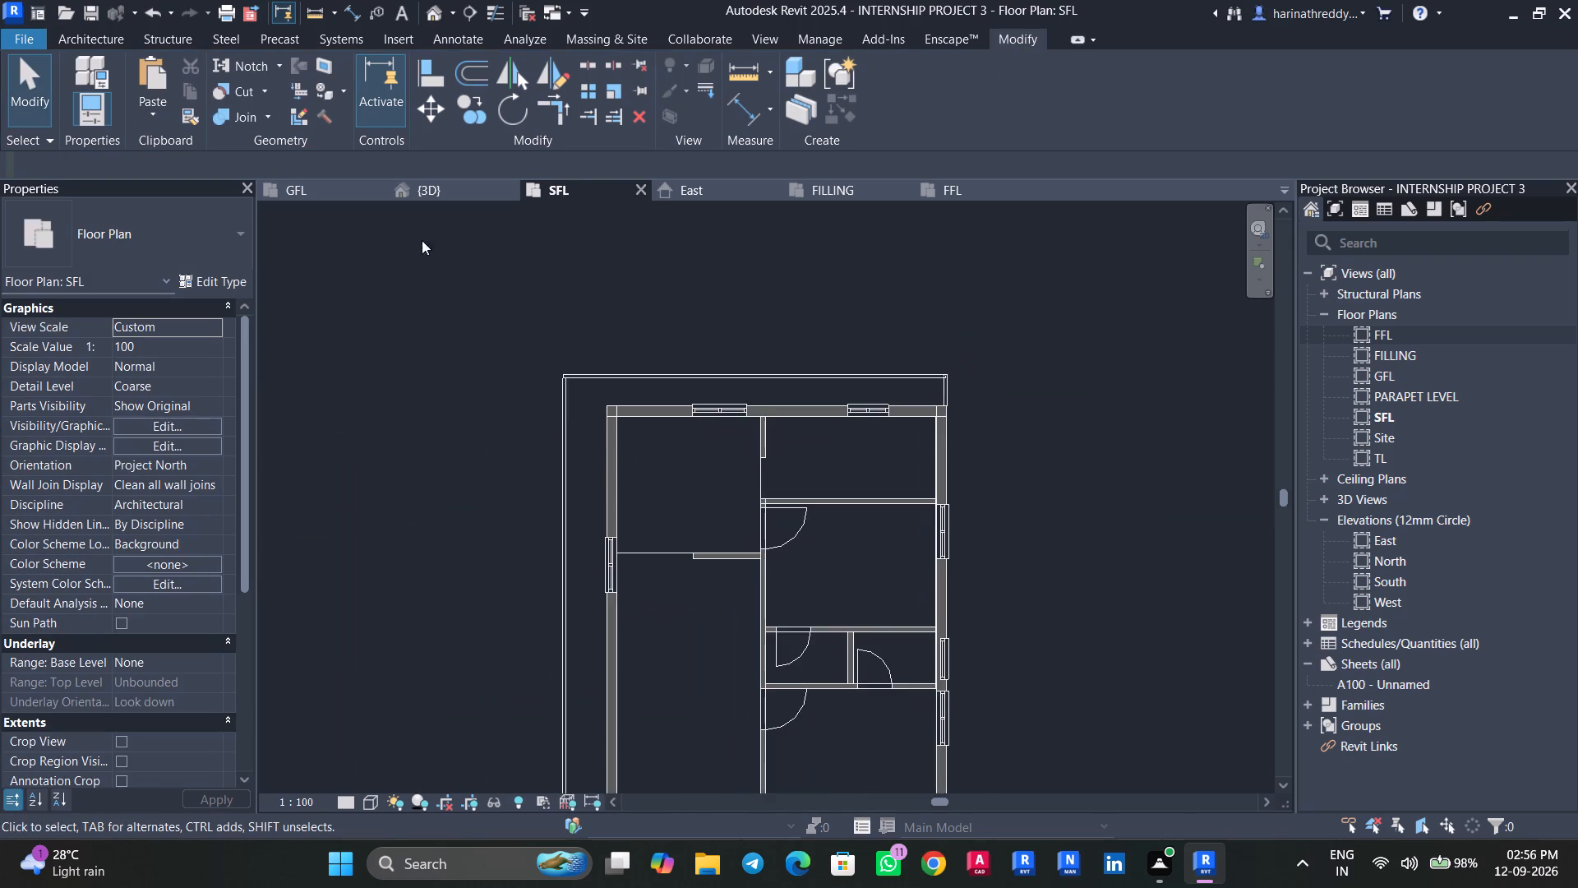
Examine the balcony railings around the building in 3D and the reference floor plans in the FILLING view.
{"action": "left_click", "coordinate": [428, 193]}
{"action": "middle_click_drag", "start_coordinate": [946, 563], "coordinate": [976, 450], "text": "shift"}
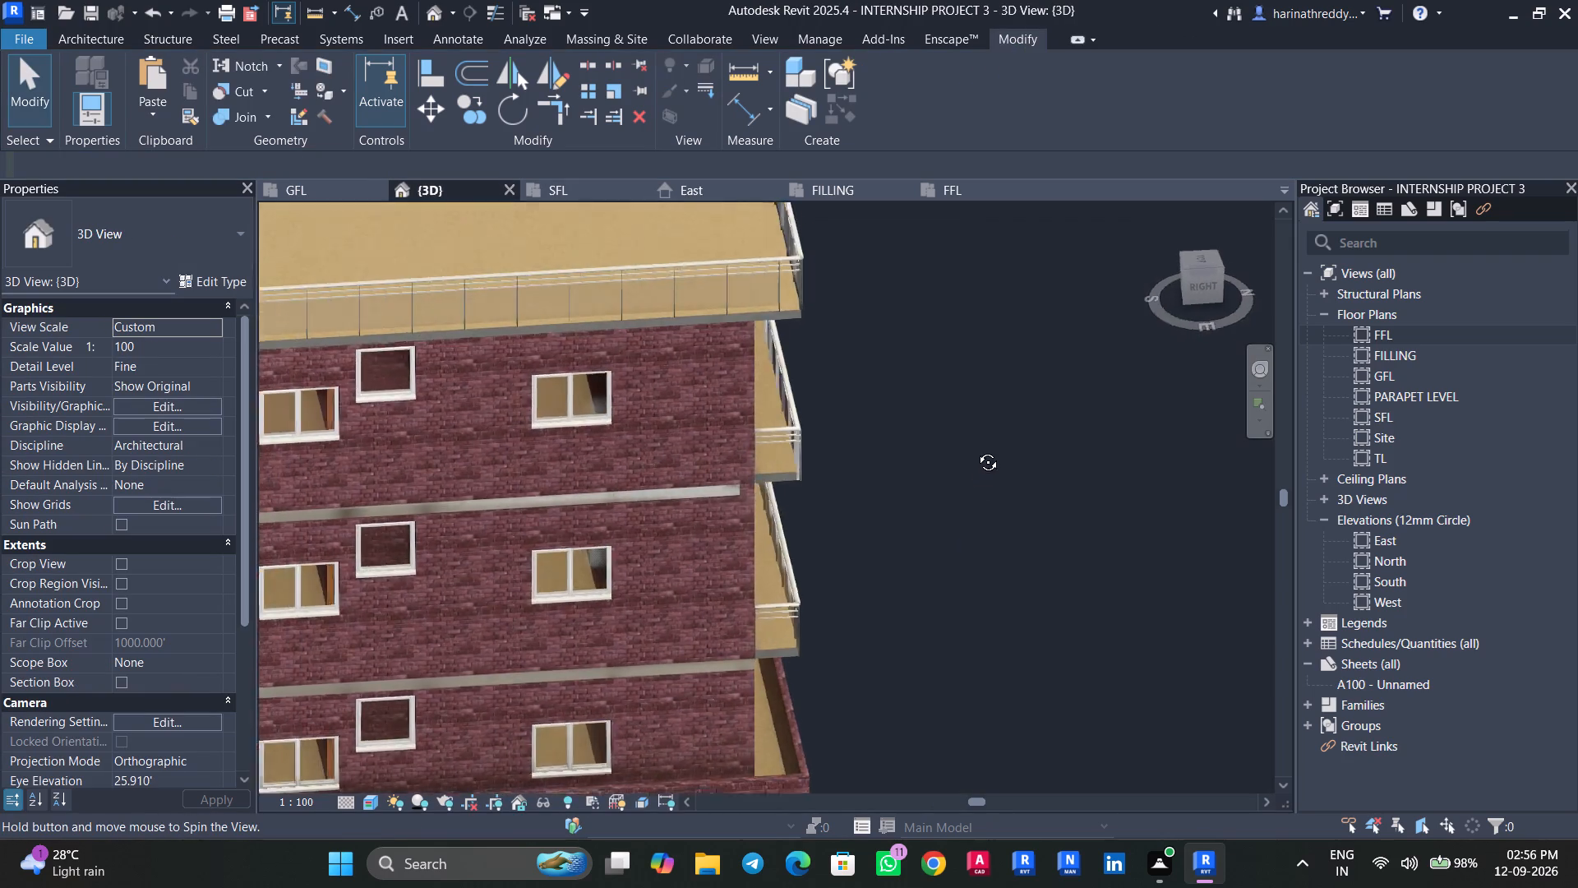
{"action": "middle_click_drag", "start_coordinate": [976, 450], "coordinate": [666, 474], "text": "shift"}
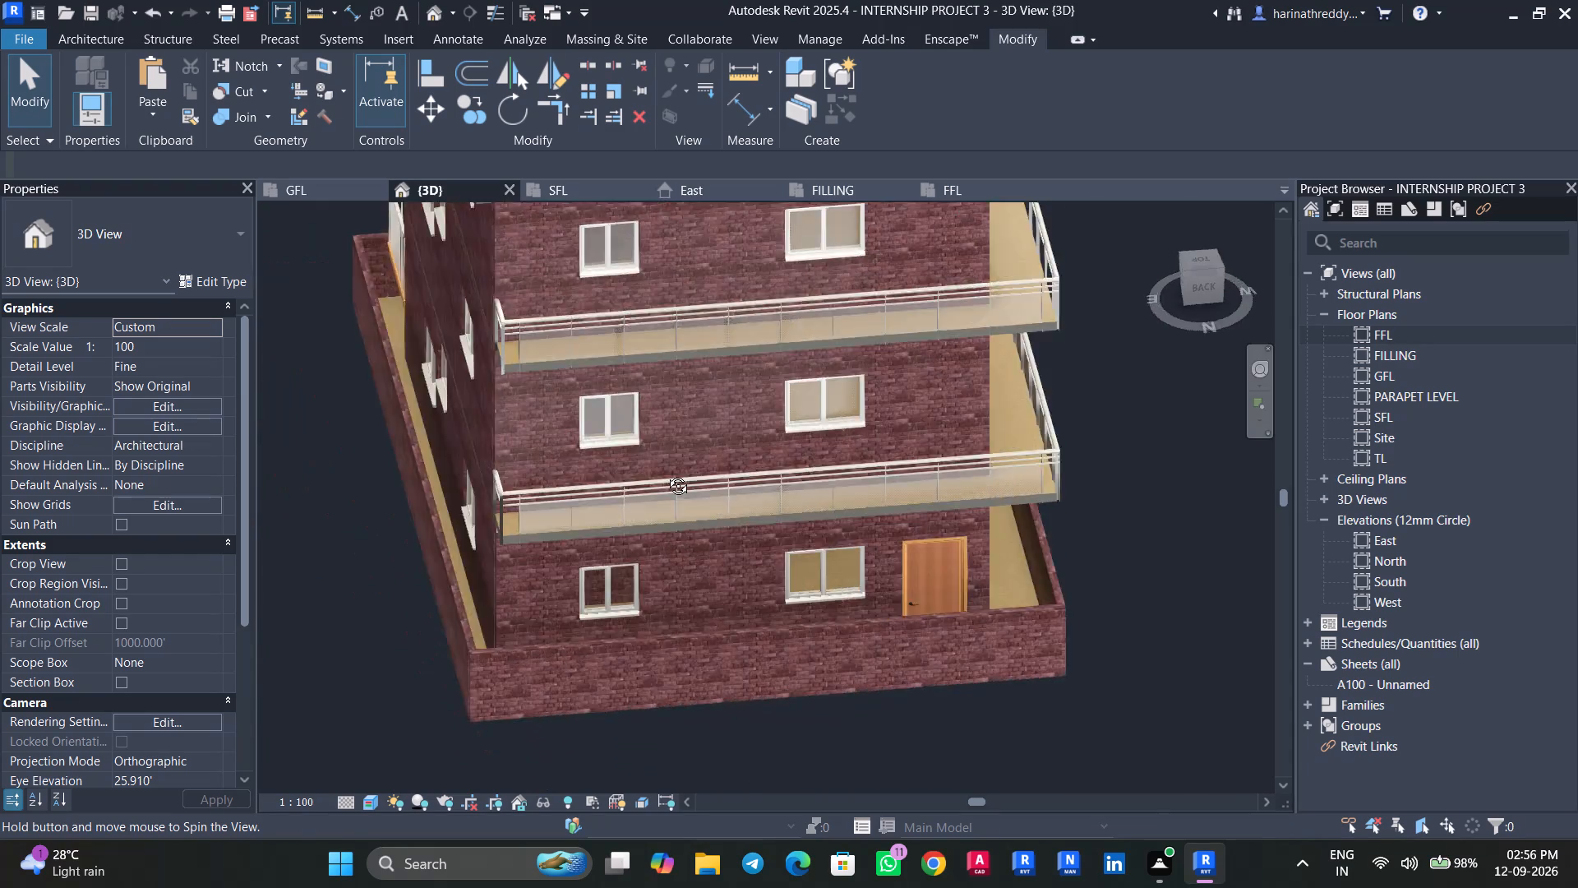
{"action": "middle_click_drag", "start_coordinate": [666, 474], "coordinate": [520, 435], "text": "shift"}
{"action": "scroll", "coordinate": [999, 607], "scroll_direction": "down", "scroll_amount": 5}
{"action": "middle_click_drag", "start_coordinate": [1203, 675], "coordinate": [1139, 677], "text": "shift"}
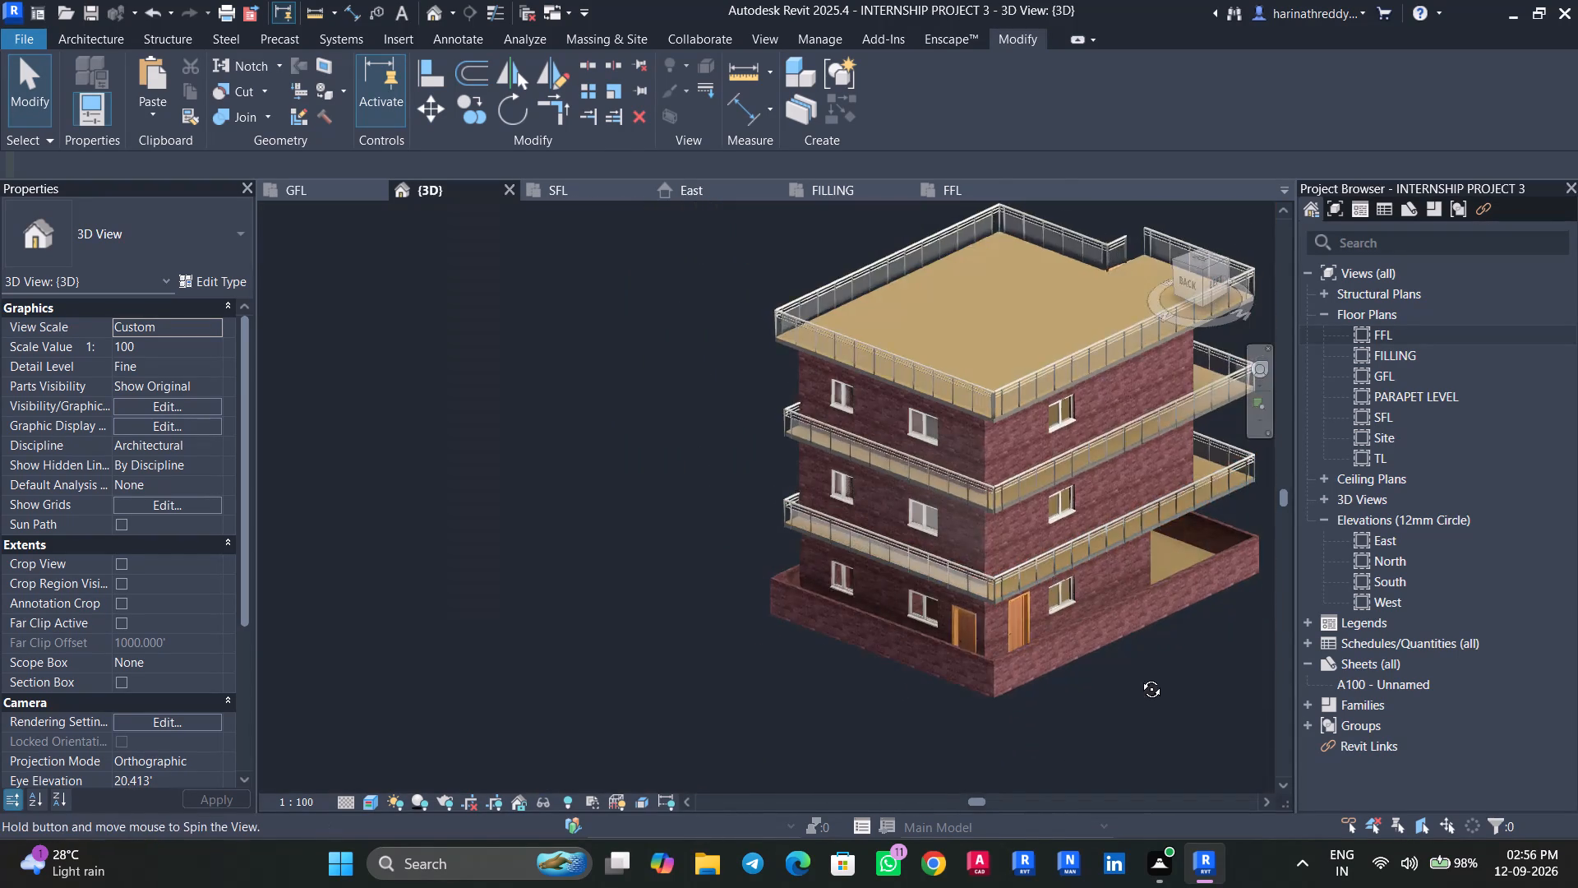
{"action": "middle_click_drag", "start_coordinate": [1139, 677], "coordinate": [865, 668], "text": "shift"}
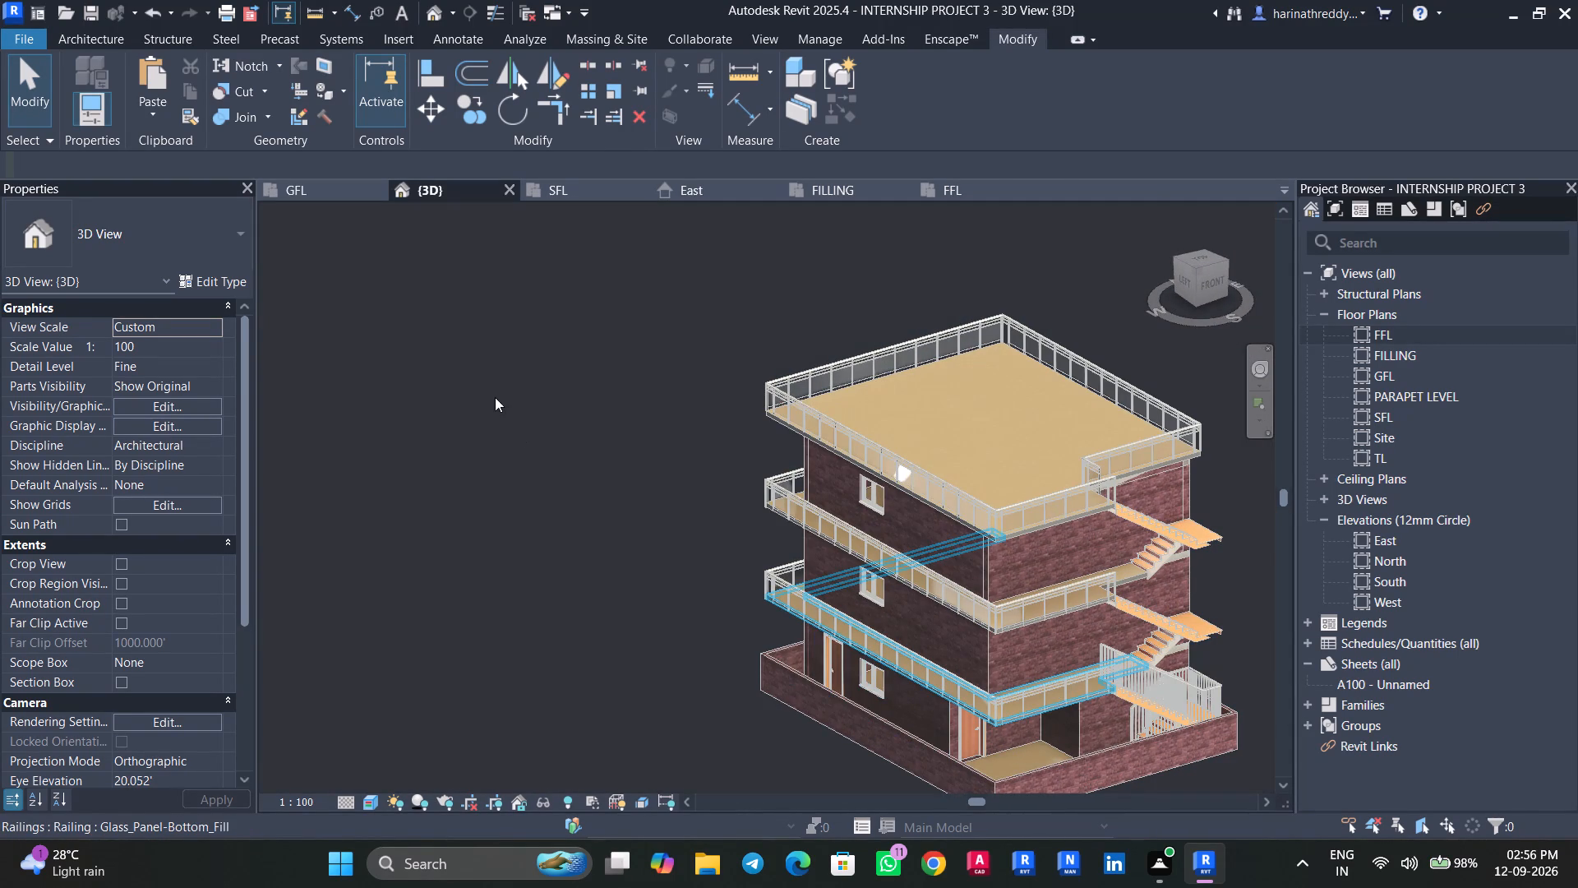
{"action": "left_click", "coordinate": [856, 187]}
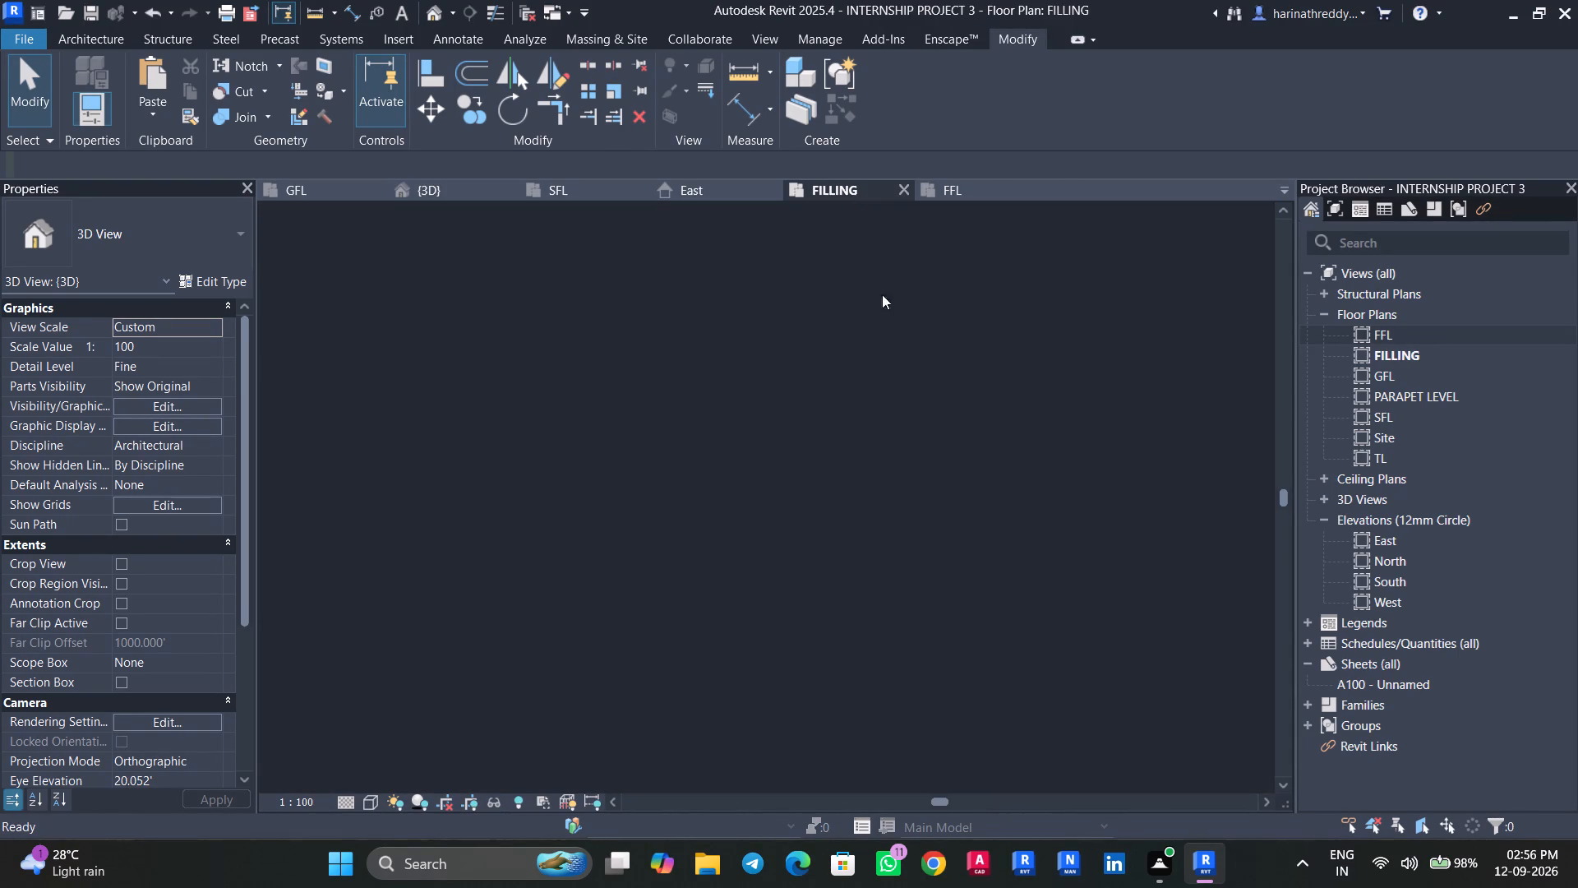
{"action": "scroll", "coordinate": [902, 670], "scroll_direction": "up", "scroll_amount": 4}
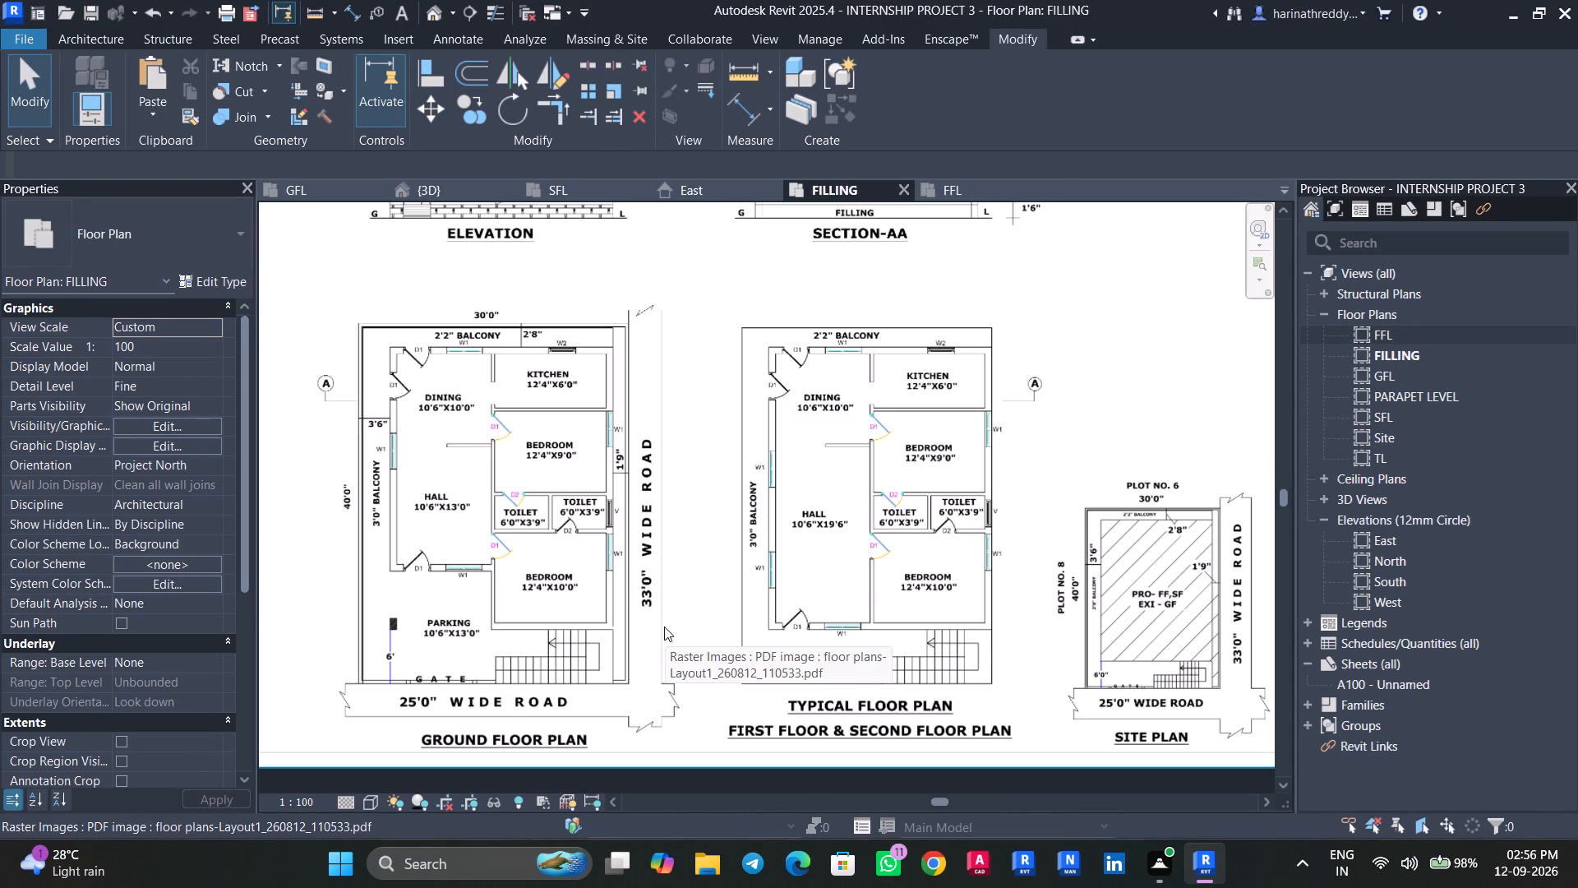
{"action": "scroll", "coordinate": [756, 654], "scroll_direction": "down", "scroll_amount": 1}
{"action": "scroll", "coordinate": [756, 654], "scroll_direction": "up", "scroll_amount": 2}
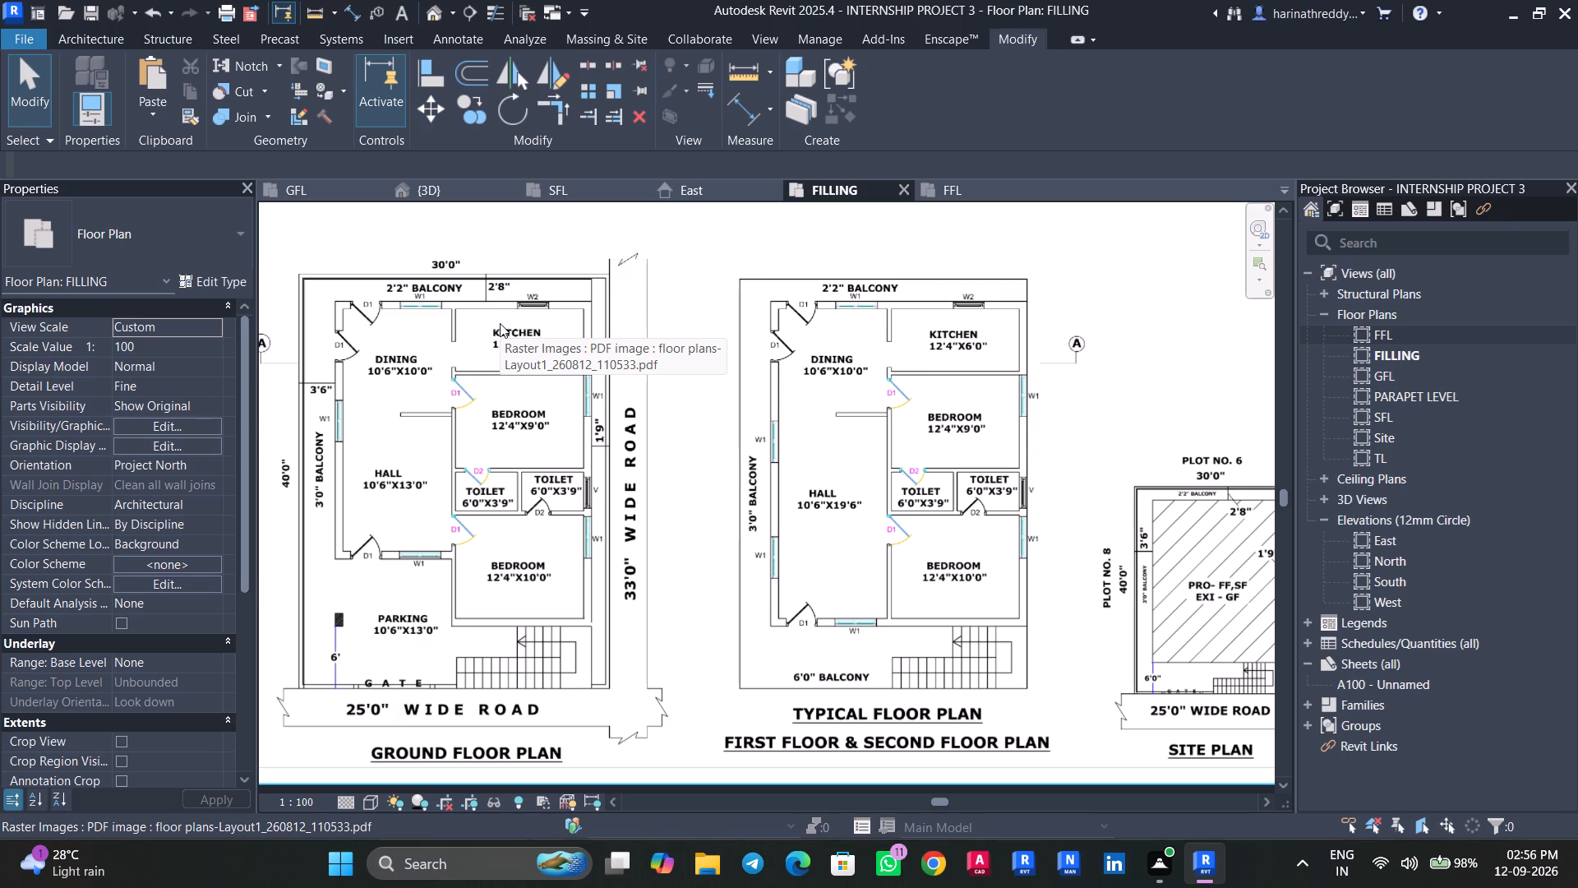
Enable the section box around the building in the 3D view.
{"action": "left_click", "coordinate": [461, 196]}
{"action": "scroll", "coordinate": [595, 590], "scroll_direction": "down", "scroll_amount": 1}
{"action": "middle_click_drag", "start_coordinate": [596, 589], "coordinate": [445, 477]}
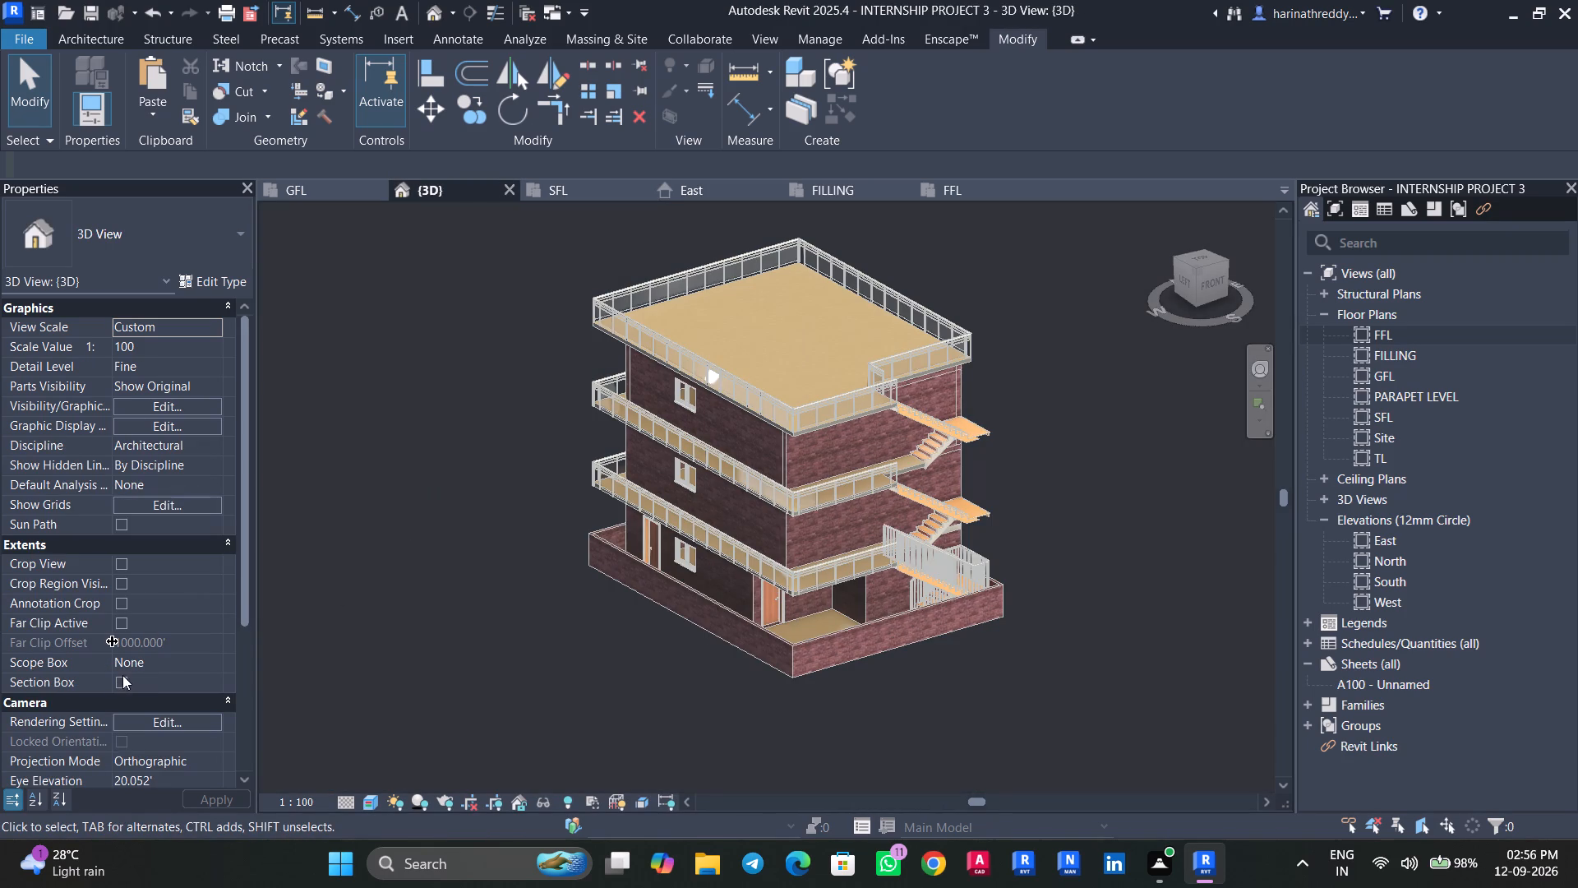
{"action": "left_click", "coordinate": [122, 675]}
{"action": "left_click", "coordinate": [119, 687]}
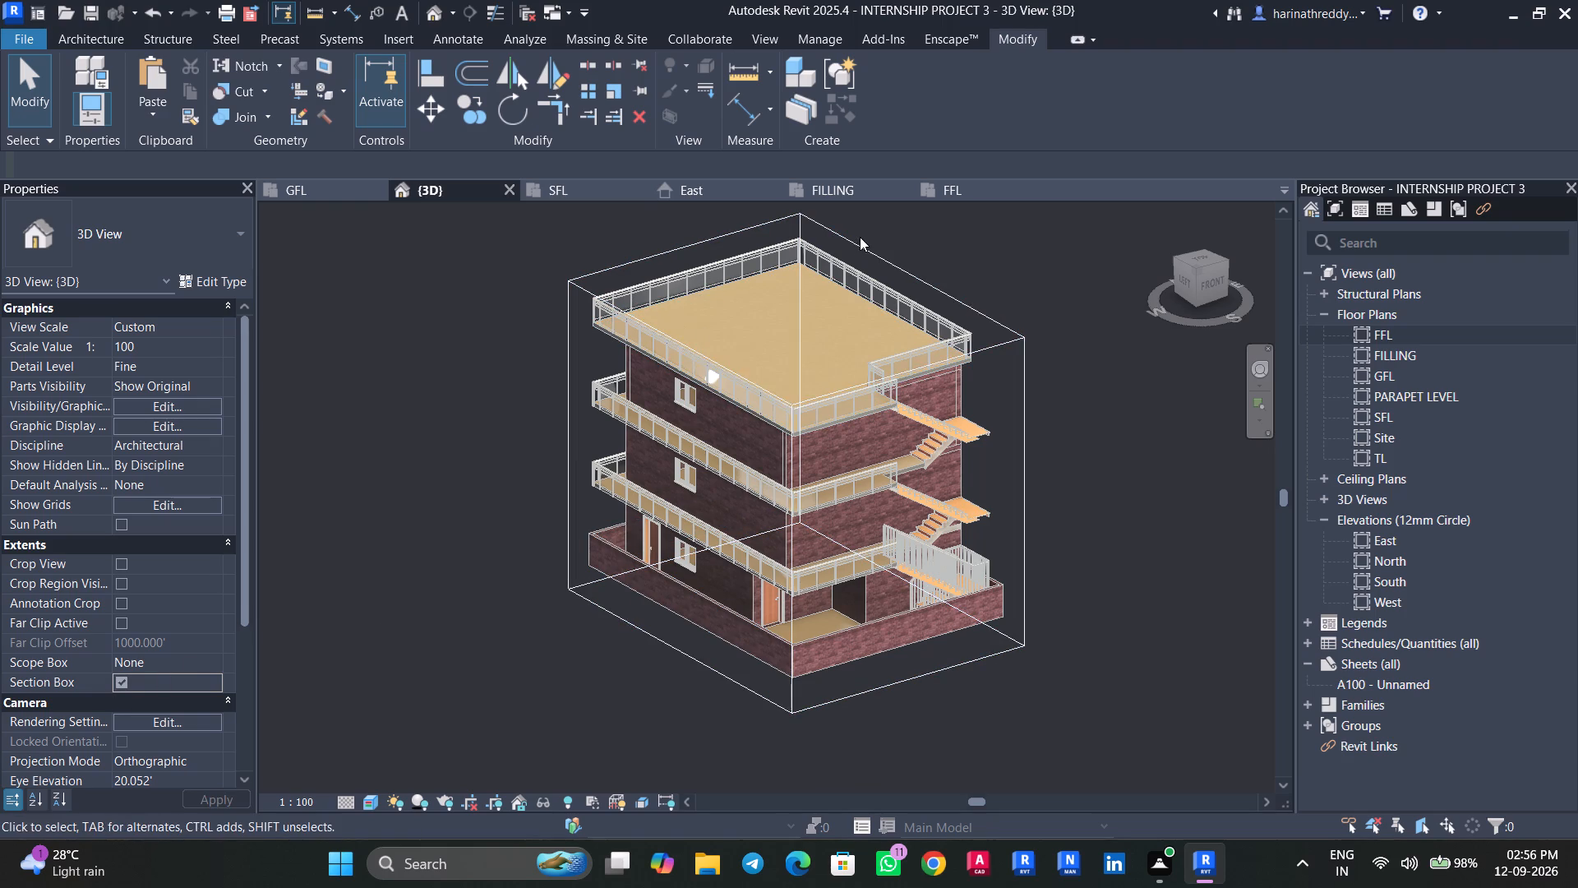
Pull the section box's west face into the building to examine the interior of all floors, and move it back outside the building.
{"action": "left_click", "coordinate": [860, 237]}
{"action": "left_click_drag", "start_coordinate": [677, 495], "coordinate": [767, 480]}
{"action": "middle_click_drag", "start_coordinate": [732, 672], "coordinate": [851, 637], "text": "shift"}
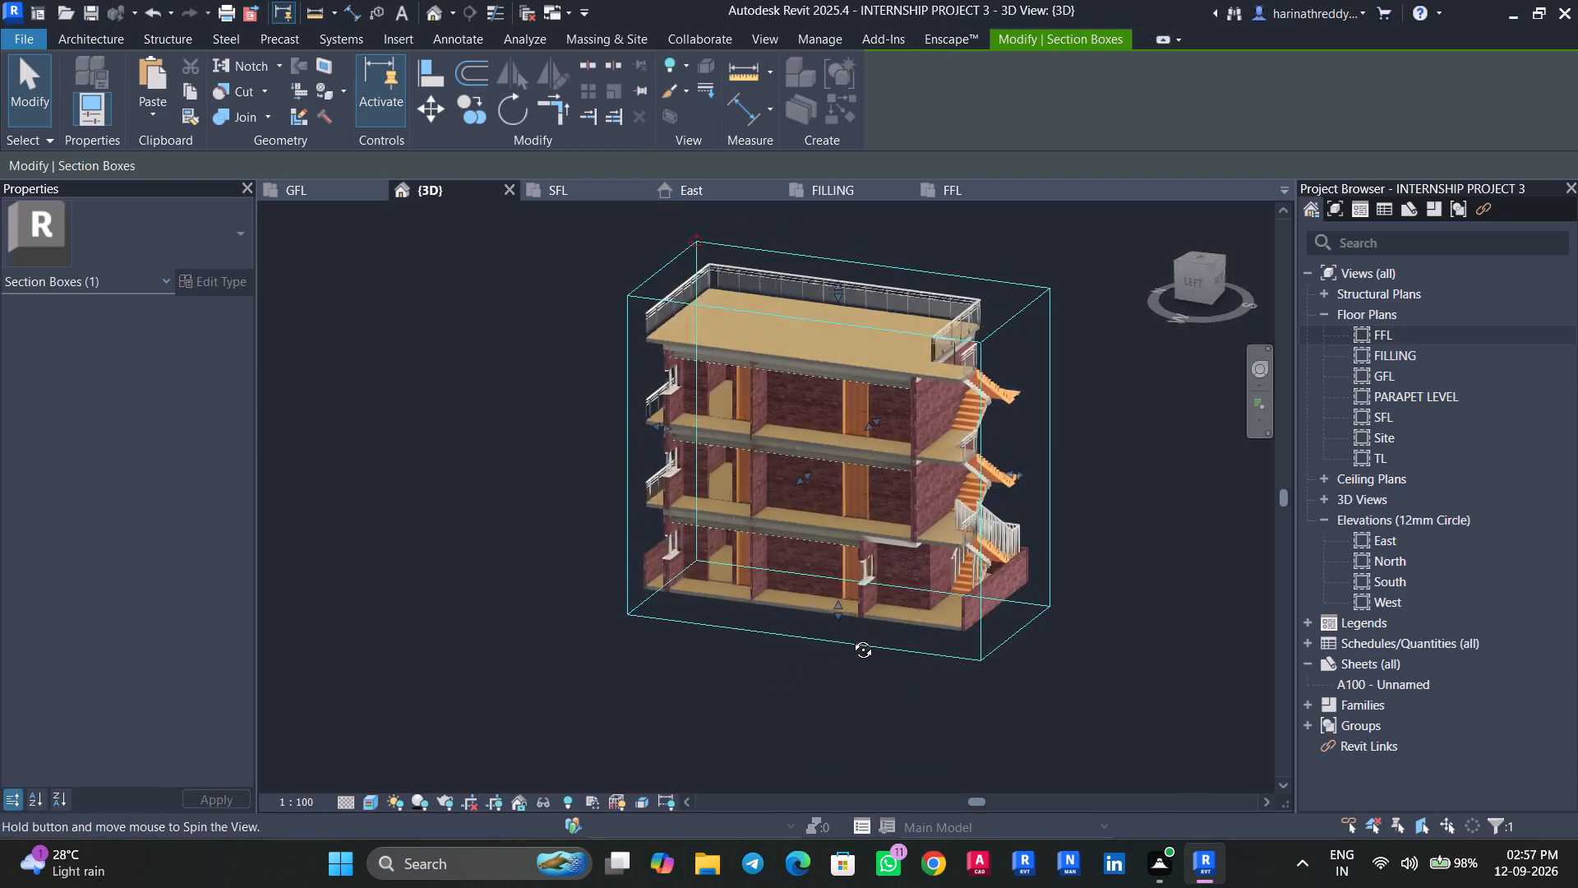
{"action": "middle_click_drag", "start_coordinate": [851, 637], "coordinate": [679, 604], "text": "shift"}
{"action": "middle_click_drag", "start_coordinate": [727, 649], "coordinate": [793, 616], "text": "shift"}
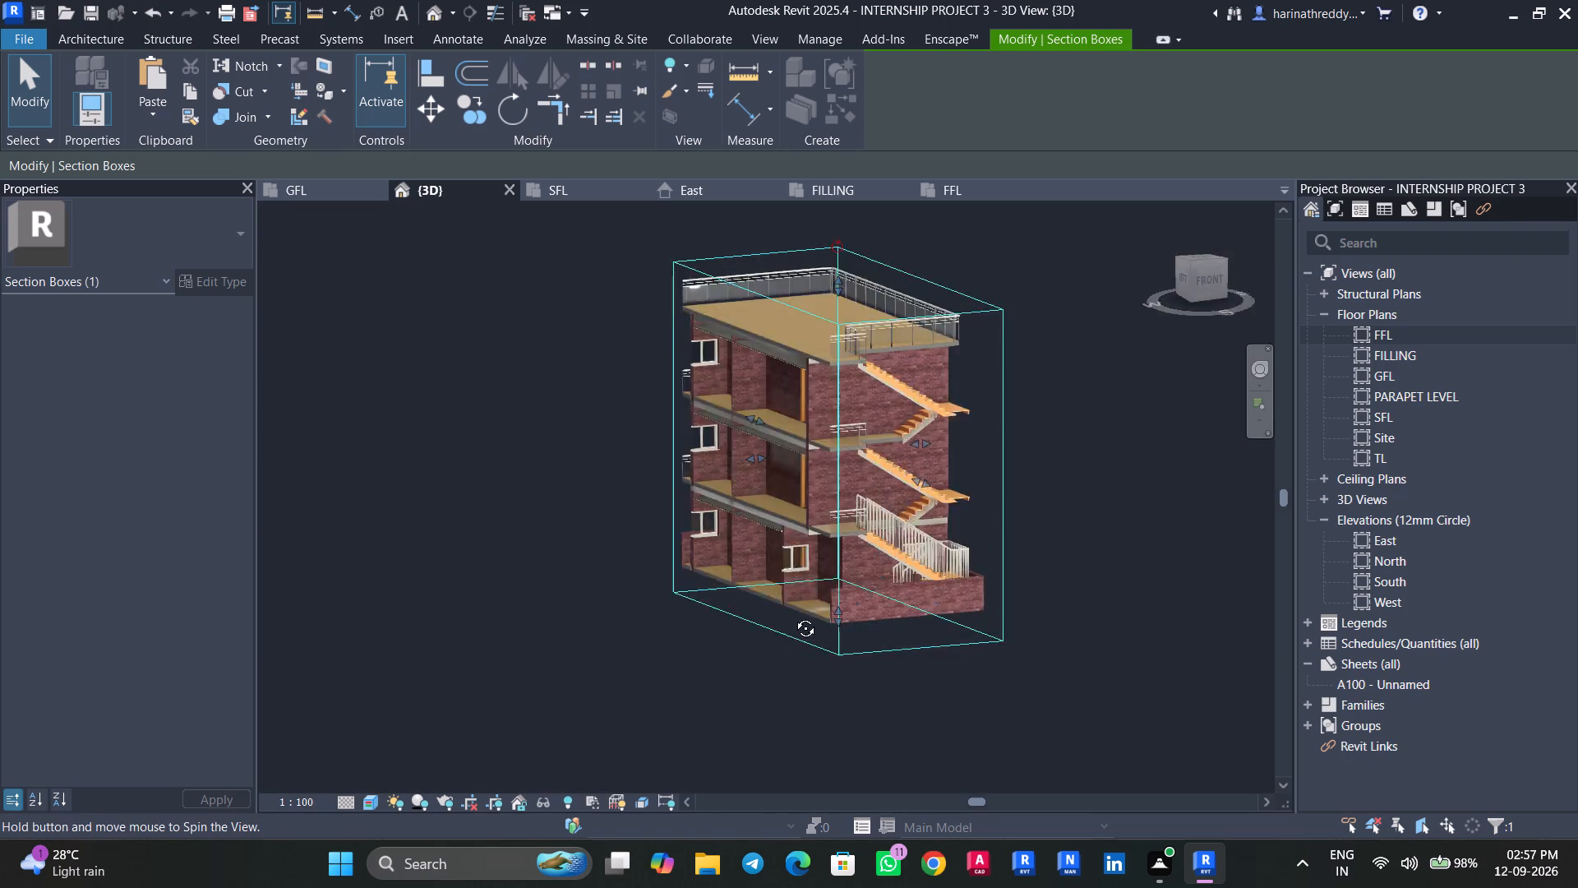
{"action": "middle_click_drag", "start_coordinate": [793, 616], "coordinate": [798, 712], "text": "shift"}
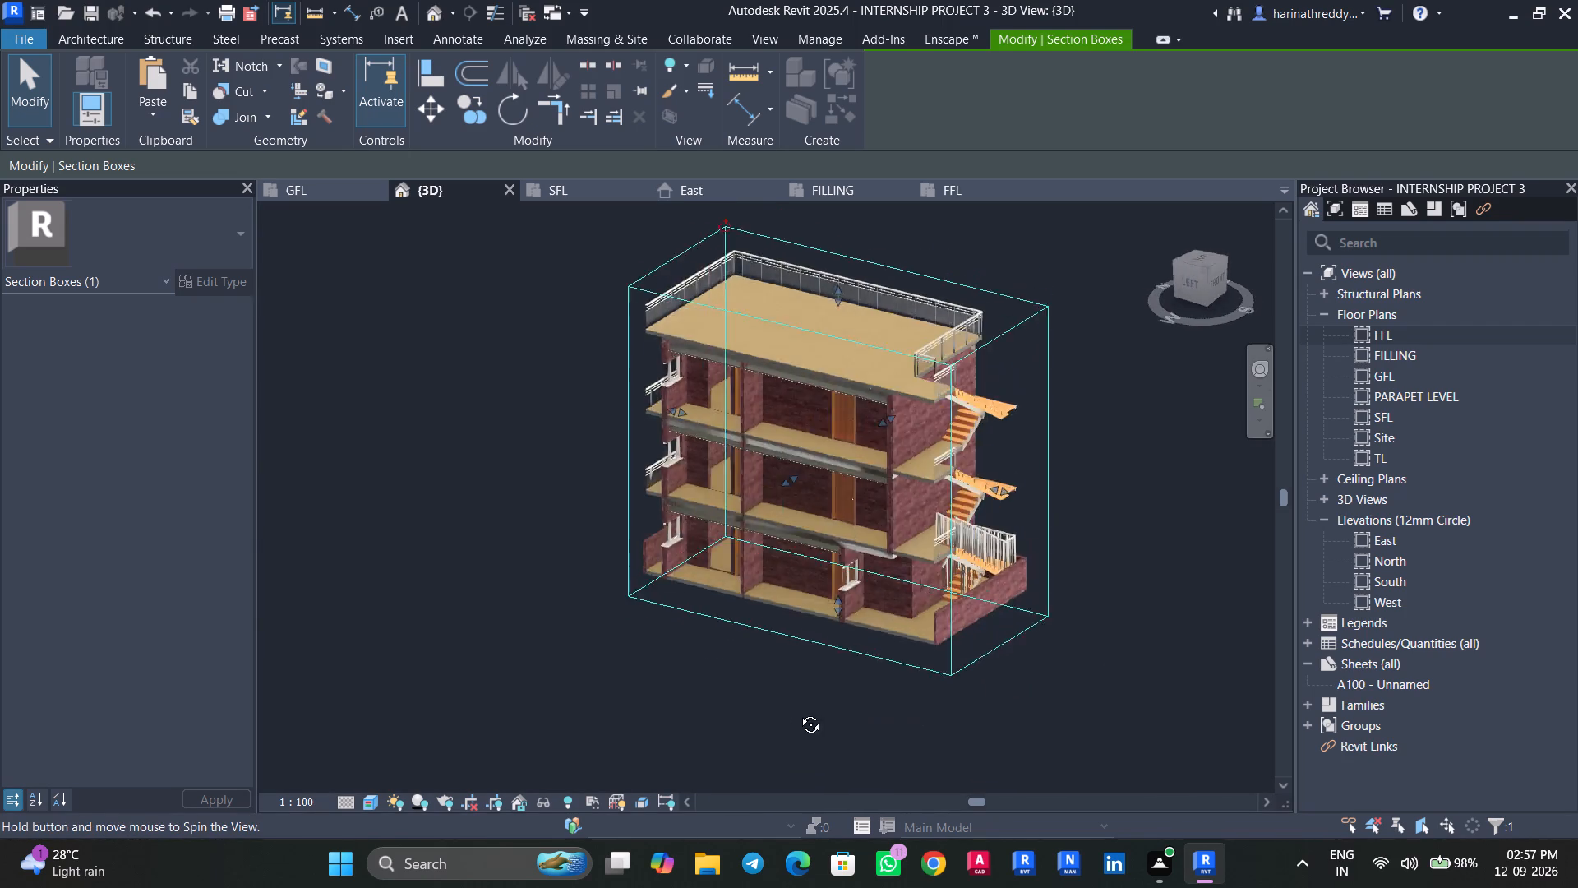
{"action": "middle_click_drag", "start_coordinate": [798, 712], "coordinate": [717, 665], "text": "shift"}
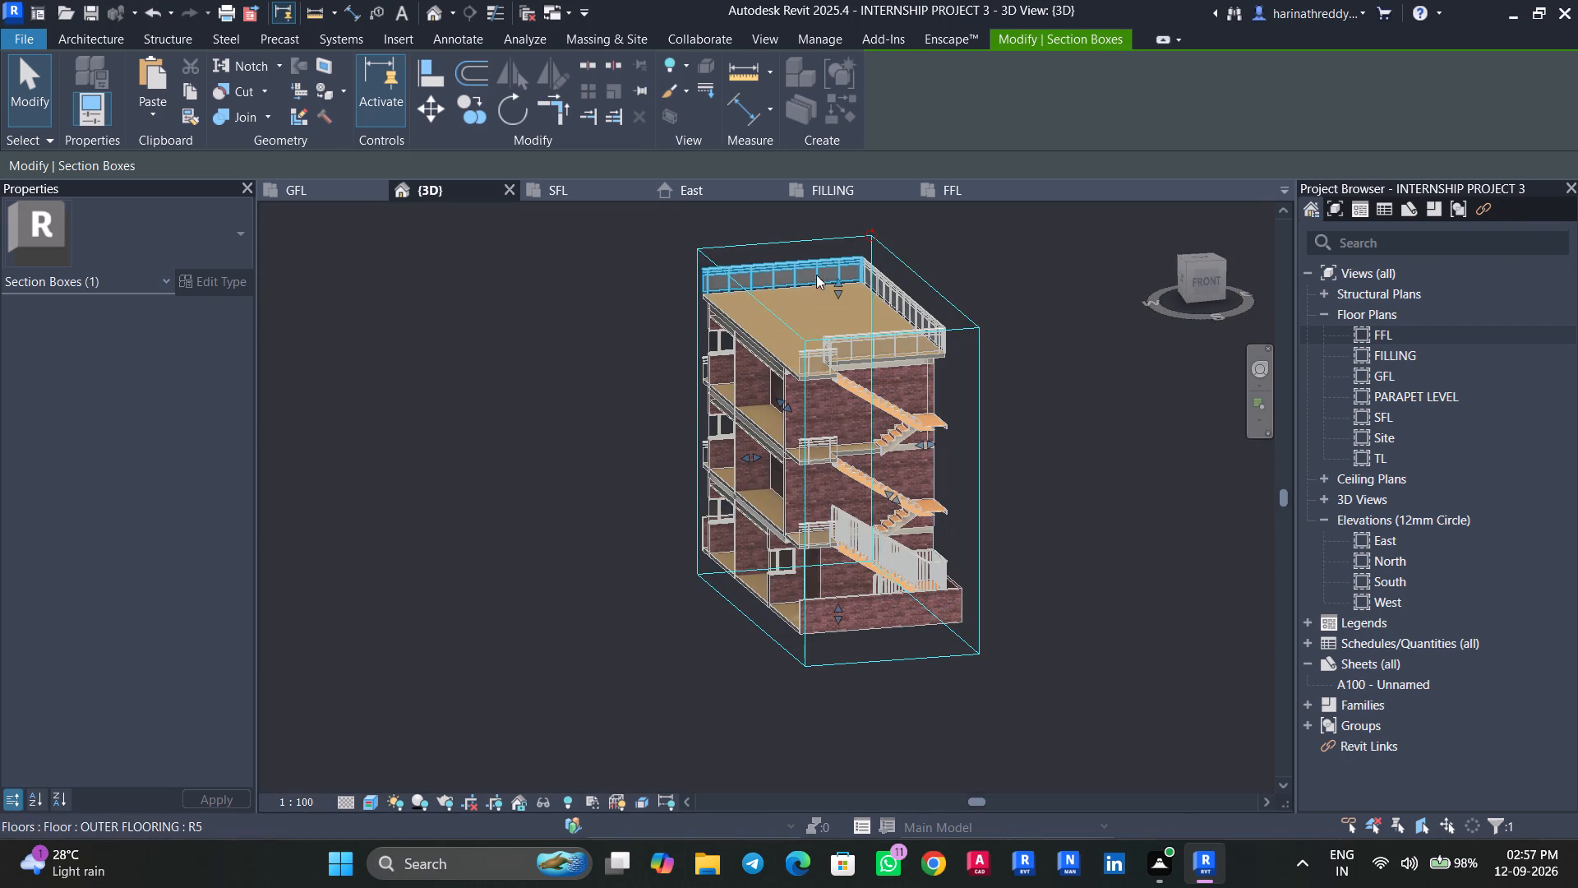
{"action": "left_click", "coordinate": [824, 237]}
{"action": "left_click_drag", "start_coordinate": [753, 460], "coordinate": [644, 483]}
{"action": "scroll", "coordinate": [637, 479], "scroll_direction": "up", "scroll_amount": 3}
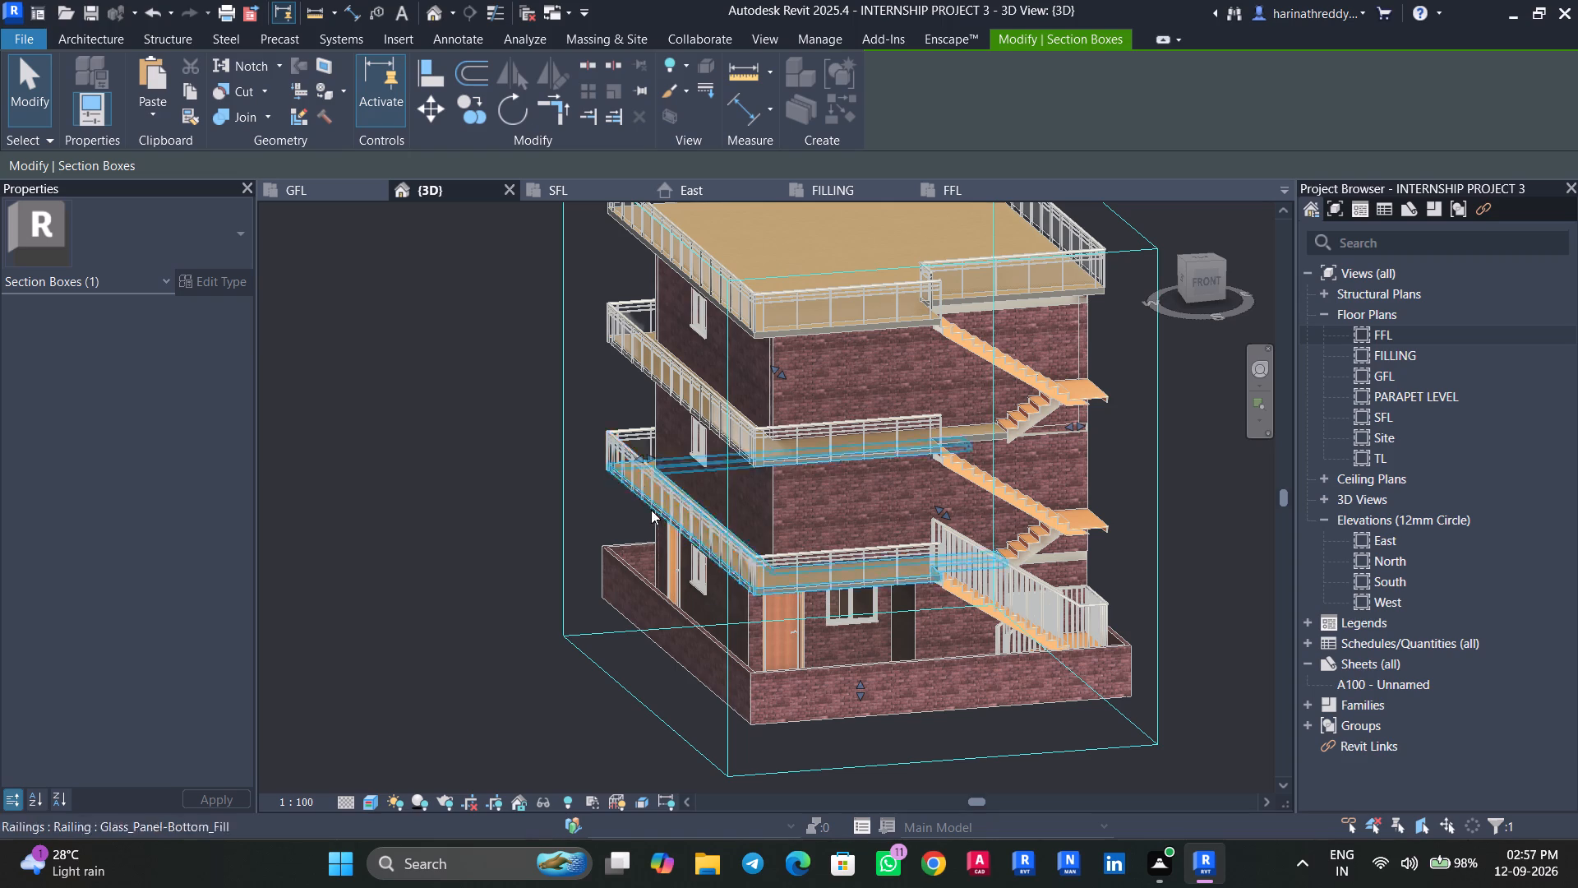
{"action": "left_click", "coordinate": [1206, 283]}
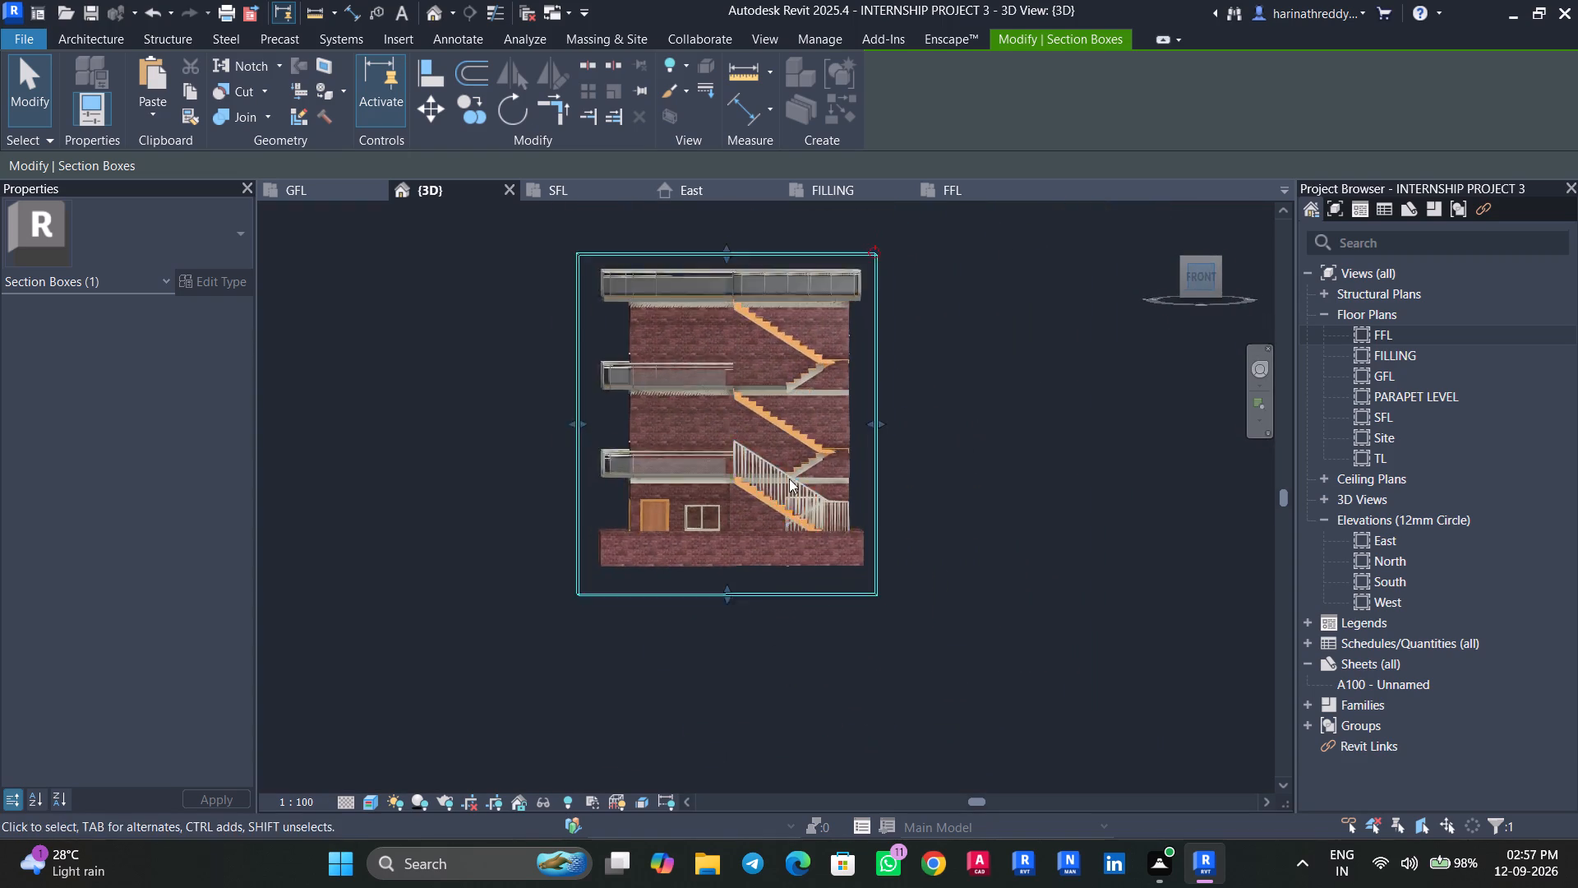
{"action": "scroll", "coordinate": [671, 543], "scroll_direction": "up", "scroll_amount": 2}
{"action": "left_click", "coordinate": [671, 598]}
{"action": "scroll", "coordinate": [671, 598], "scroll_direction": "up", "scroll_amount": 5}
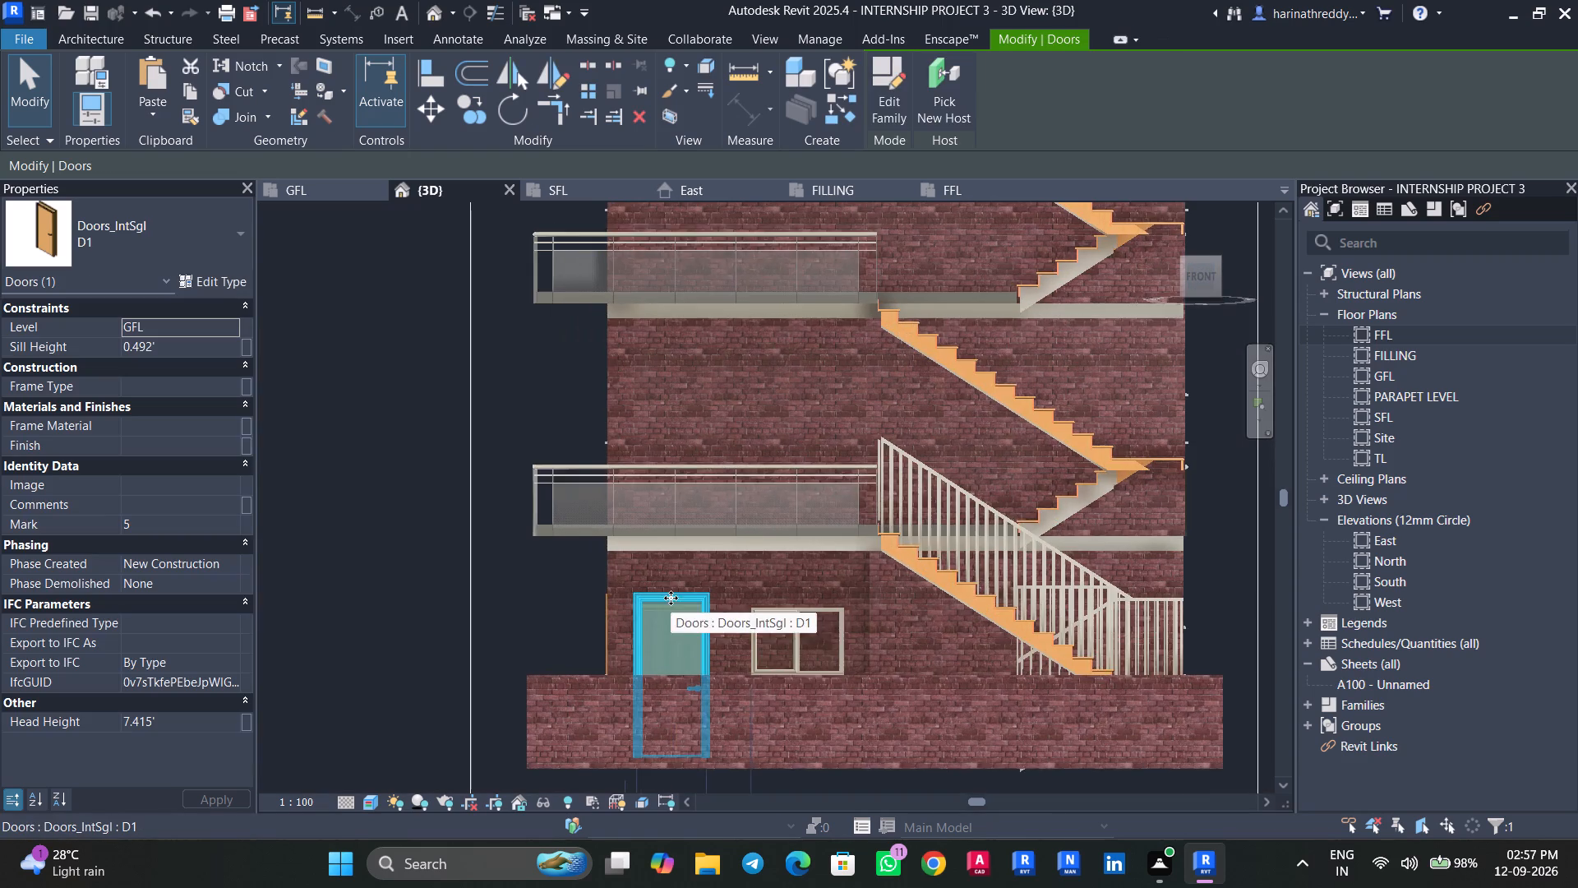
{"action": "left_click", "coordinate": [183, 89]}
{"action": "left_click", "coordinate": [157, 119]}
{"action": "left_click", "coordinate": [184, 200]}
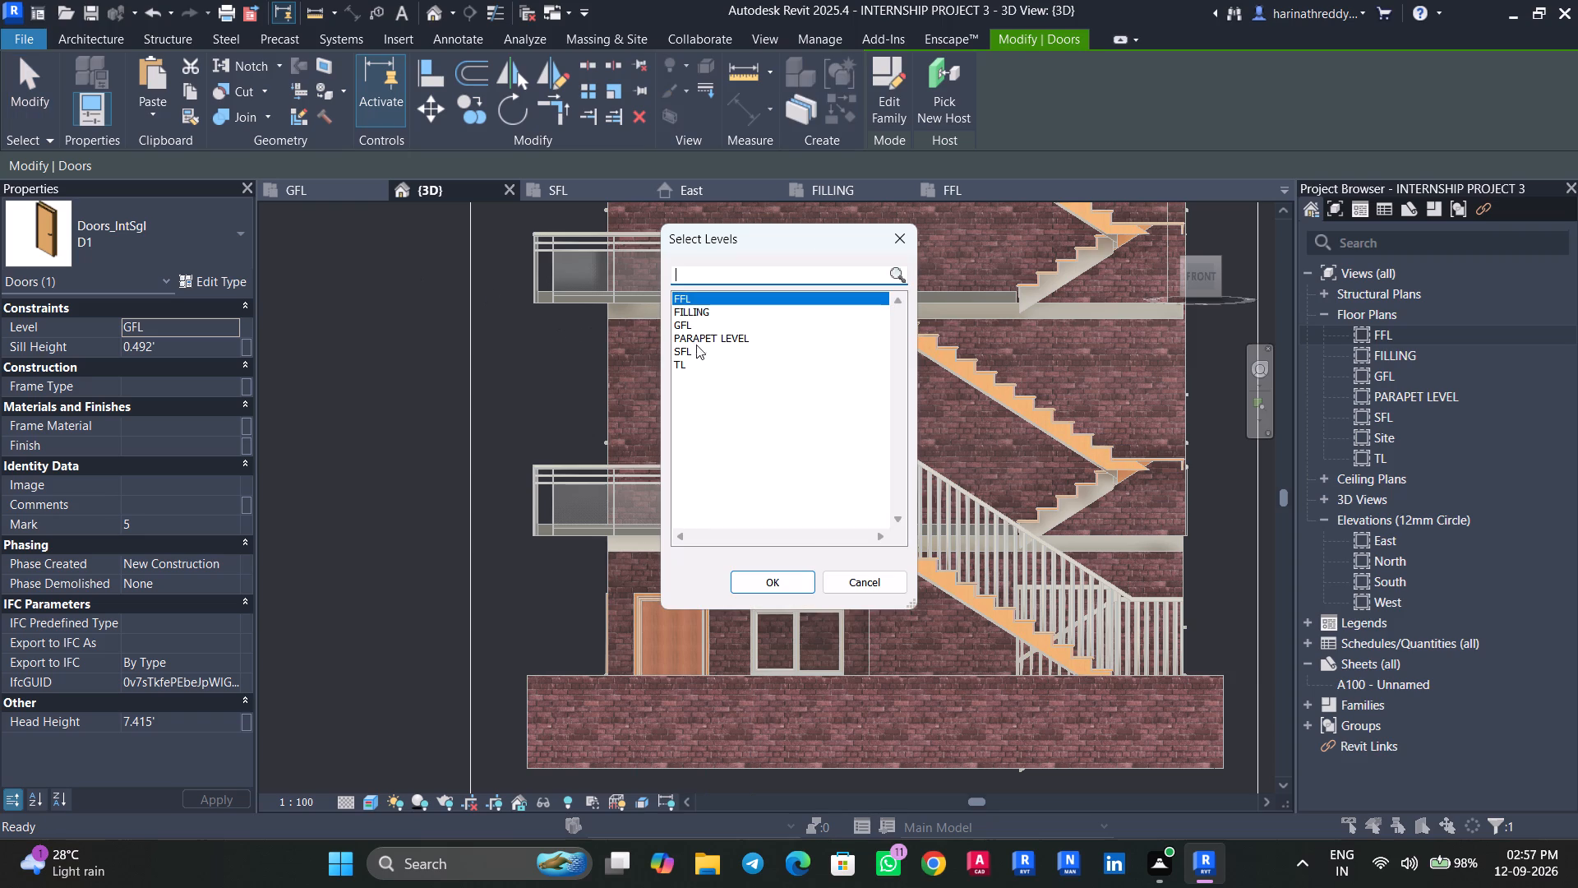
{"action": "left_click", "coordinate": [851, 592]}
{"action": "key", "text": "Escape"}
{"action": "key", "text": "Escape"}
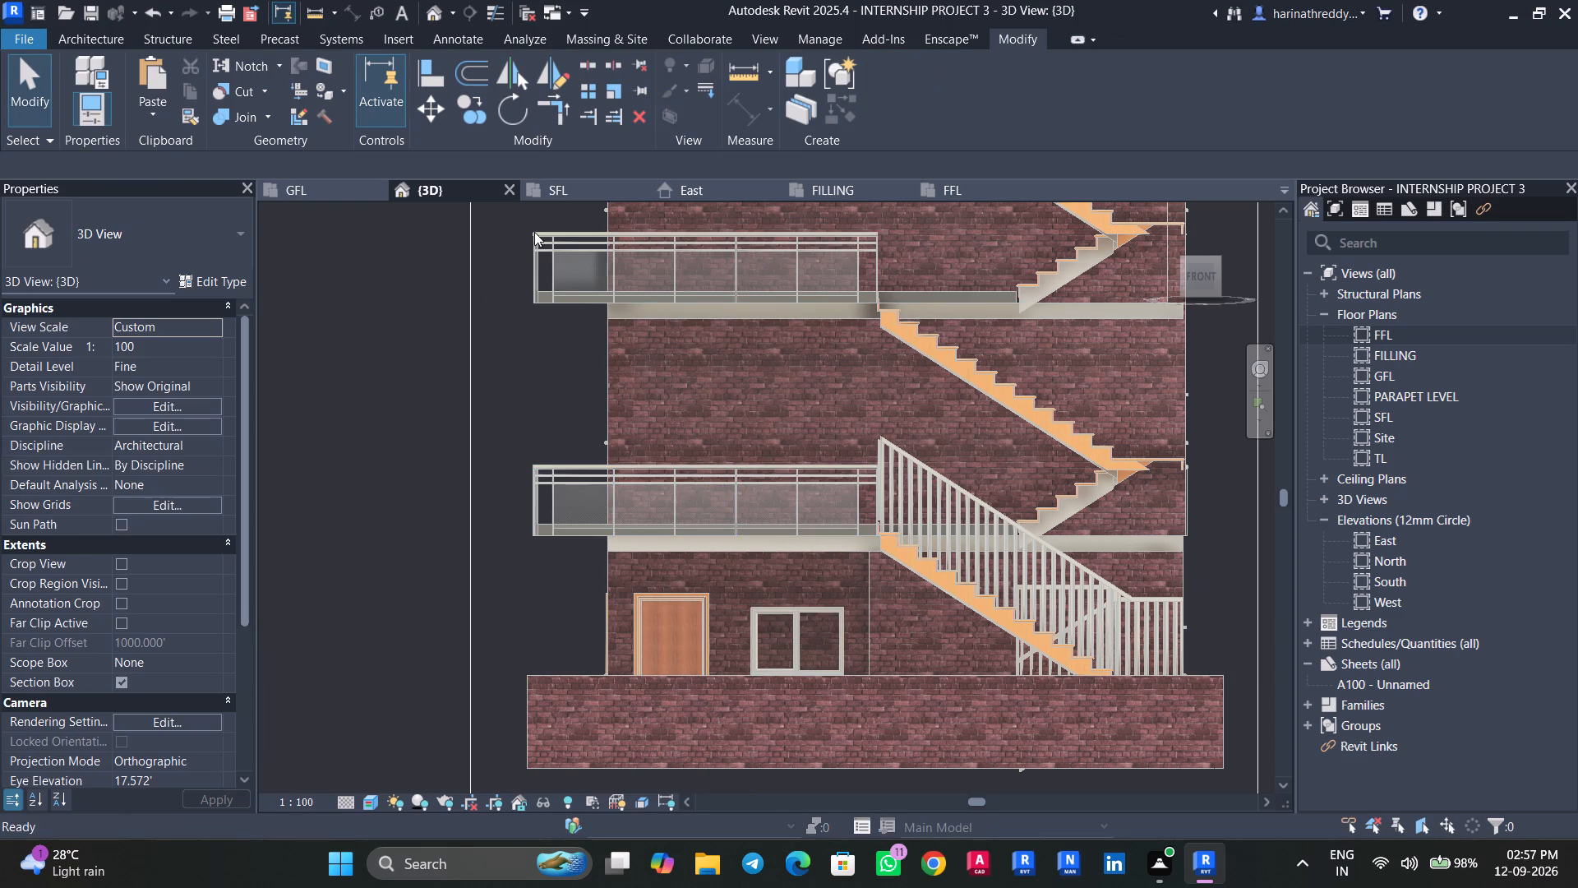
Place a Doors_IntSgl D1 door in the hall's south exterior wall on FFL, 1.000' from the west wall, swinging into the hall.
{"action": "left_click", "coordinate": [963, 186]}
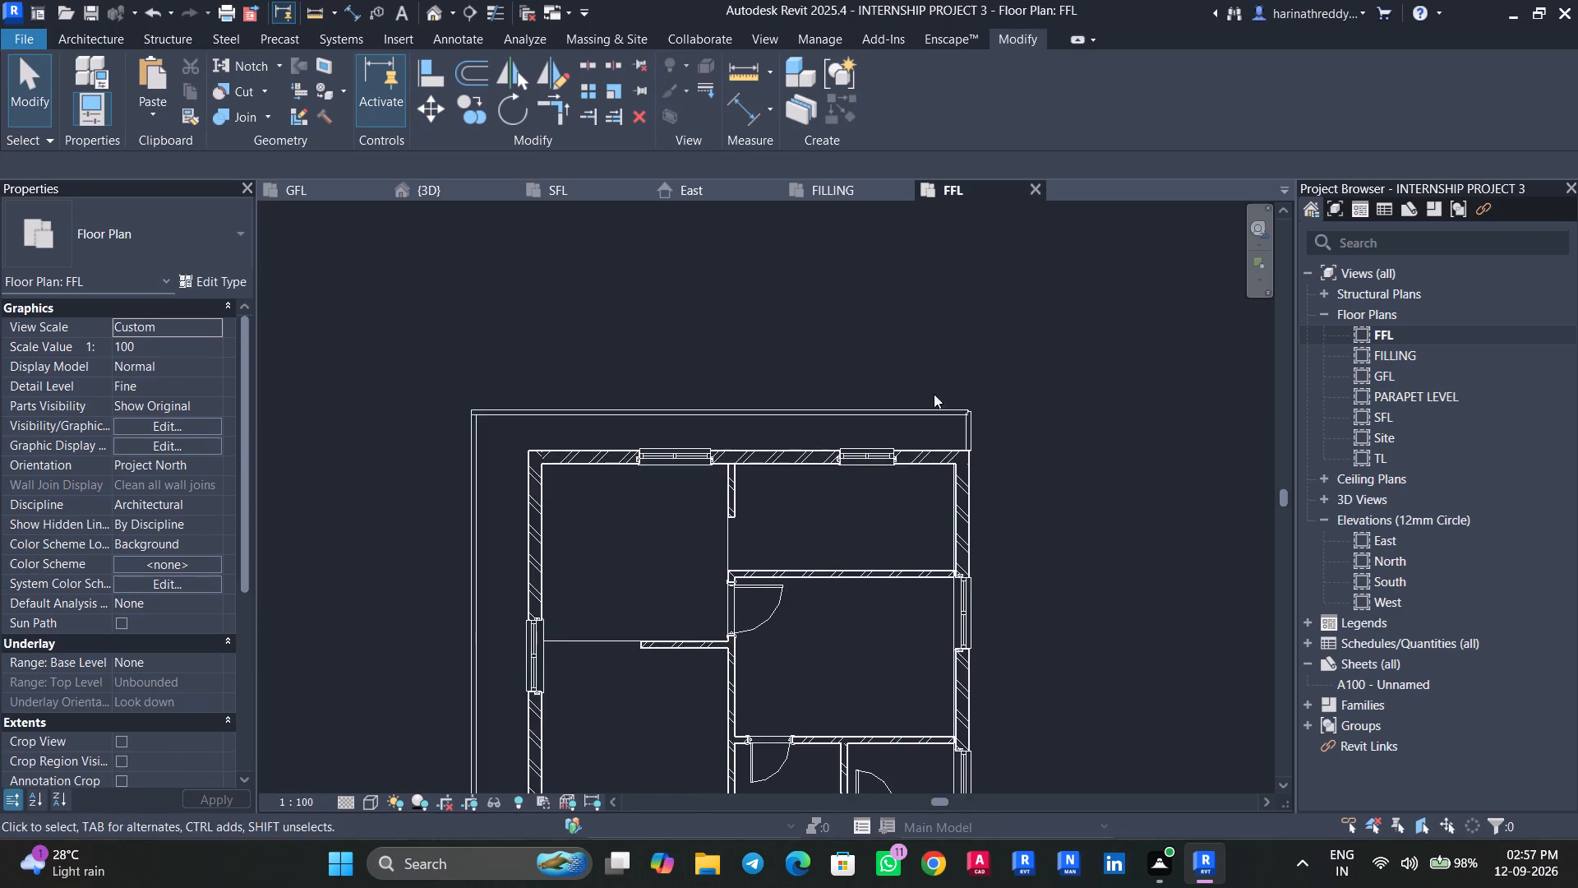
{"action": "scroll", "coordinate": [837, 580], "scroll_direction": "down", "scroll_amount": 3}
{"action": "middle_click_drag", "start_coordinate": [830, 604], "coordinate": [807, 311]}
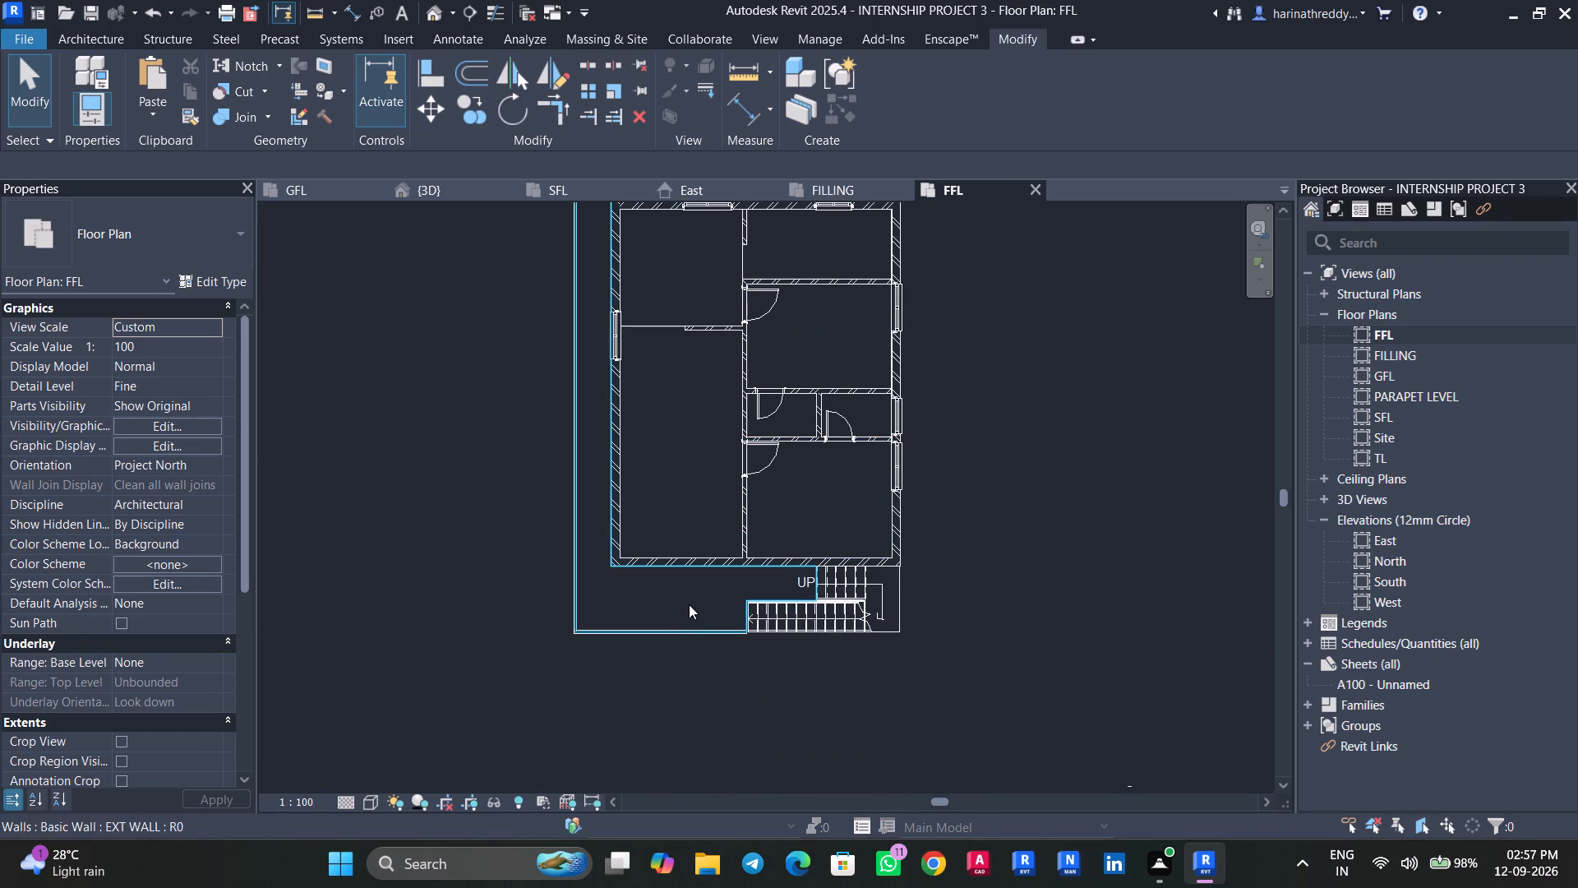
{"action": "key", "text": "d"}
{"action": "key", "text": "e"}
{"action": "scroll", "coordinate": [632, 554], "scroll_direction": "up", "scroll_amount": 4}
{"action": "key", "text": "Escape"}
{"action": "key", "text": "Escape"}
{"action": "key", "text": "Escape"}
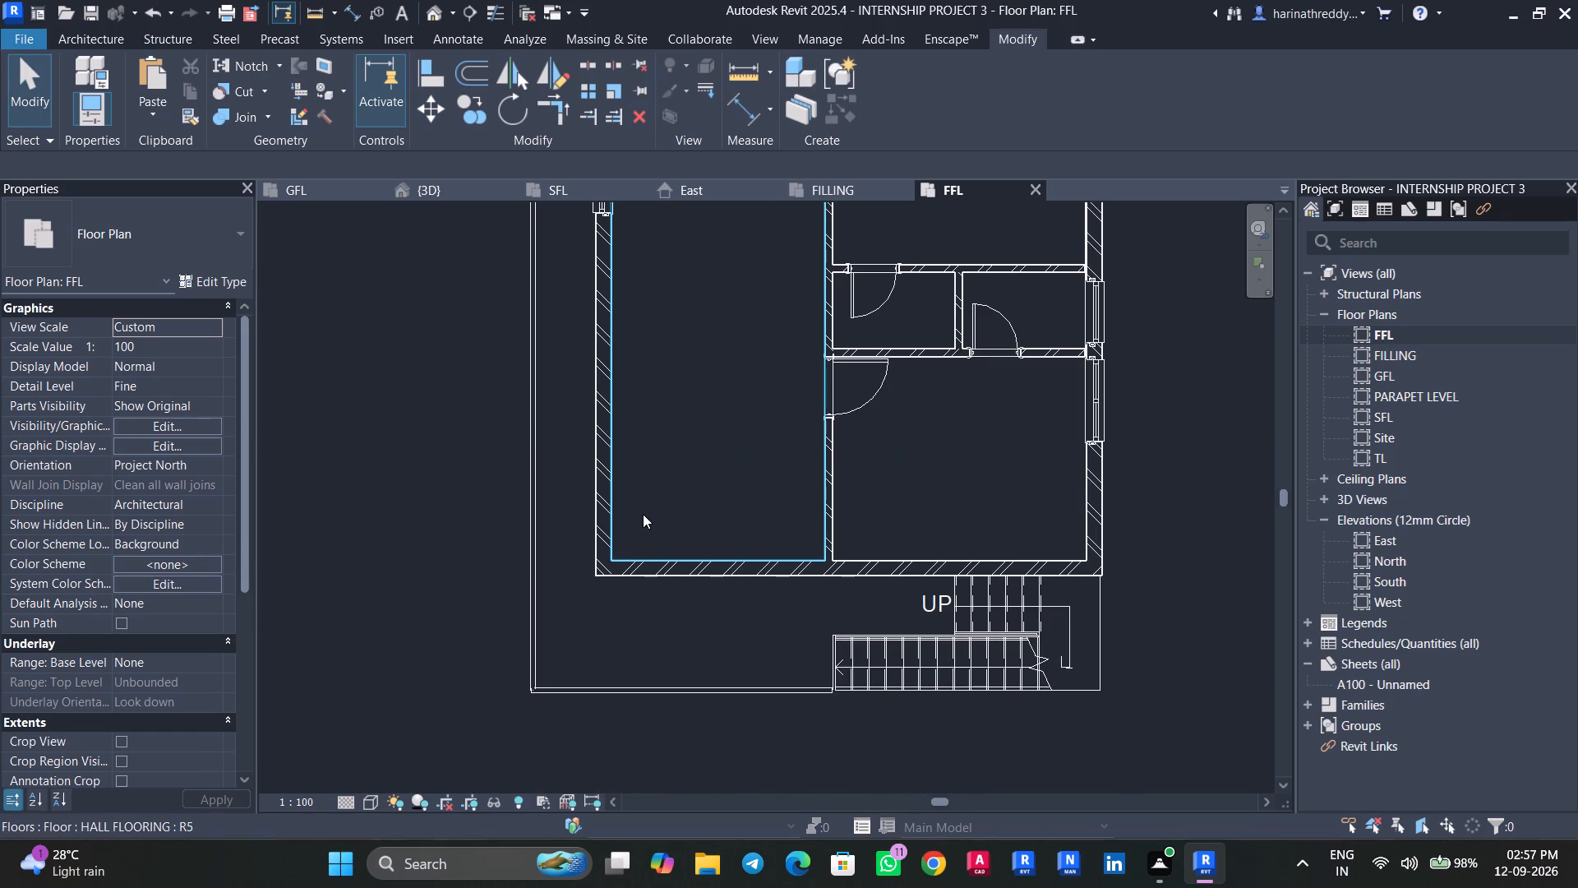
{"action": "key", "text": "d"}
{"action": "key", "text": "r"}
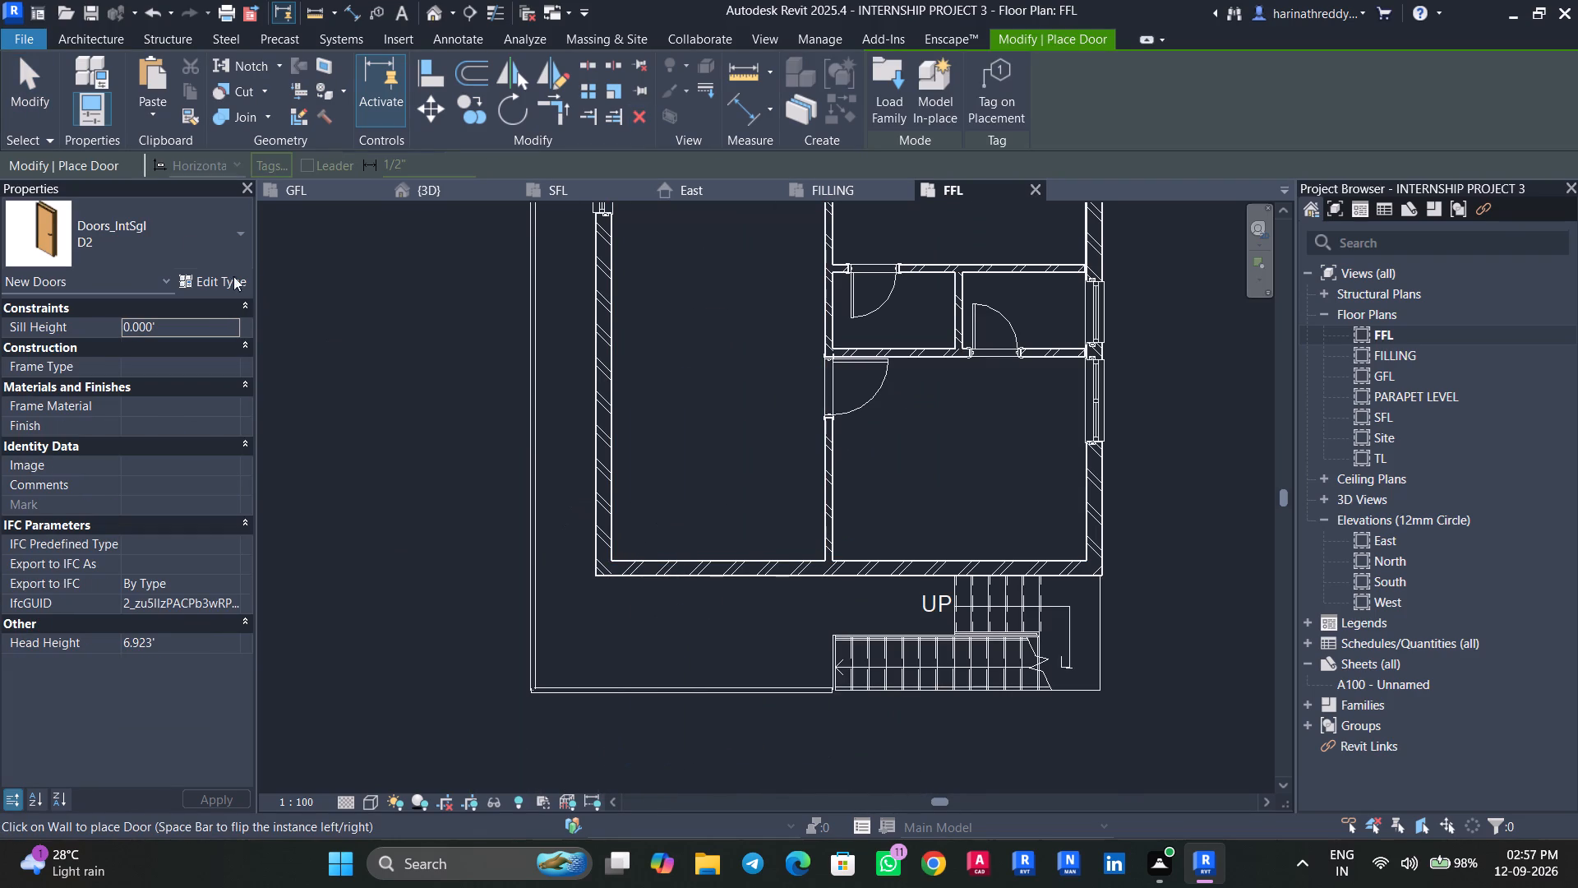
{"action": "left_click", "coordinate": [184, 229]}
{"action": "left_click", "coordinate": [116, 494]}
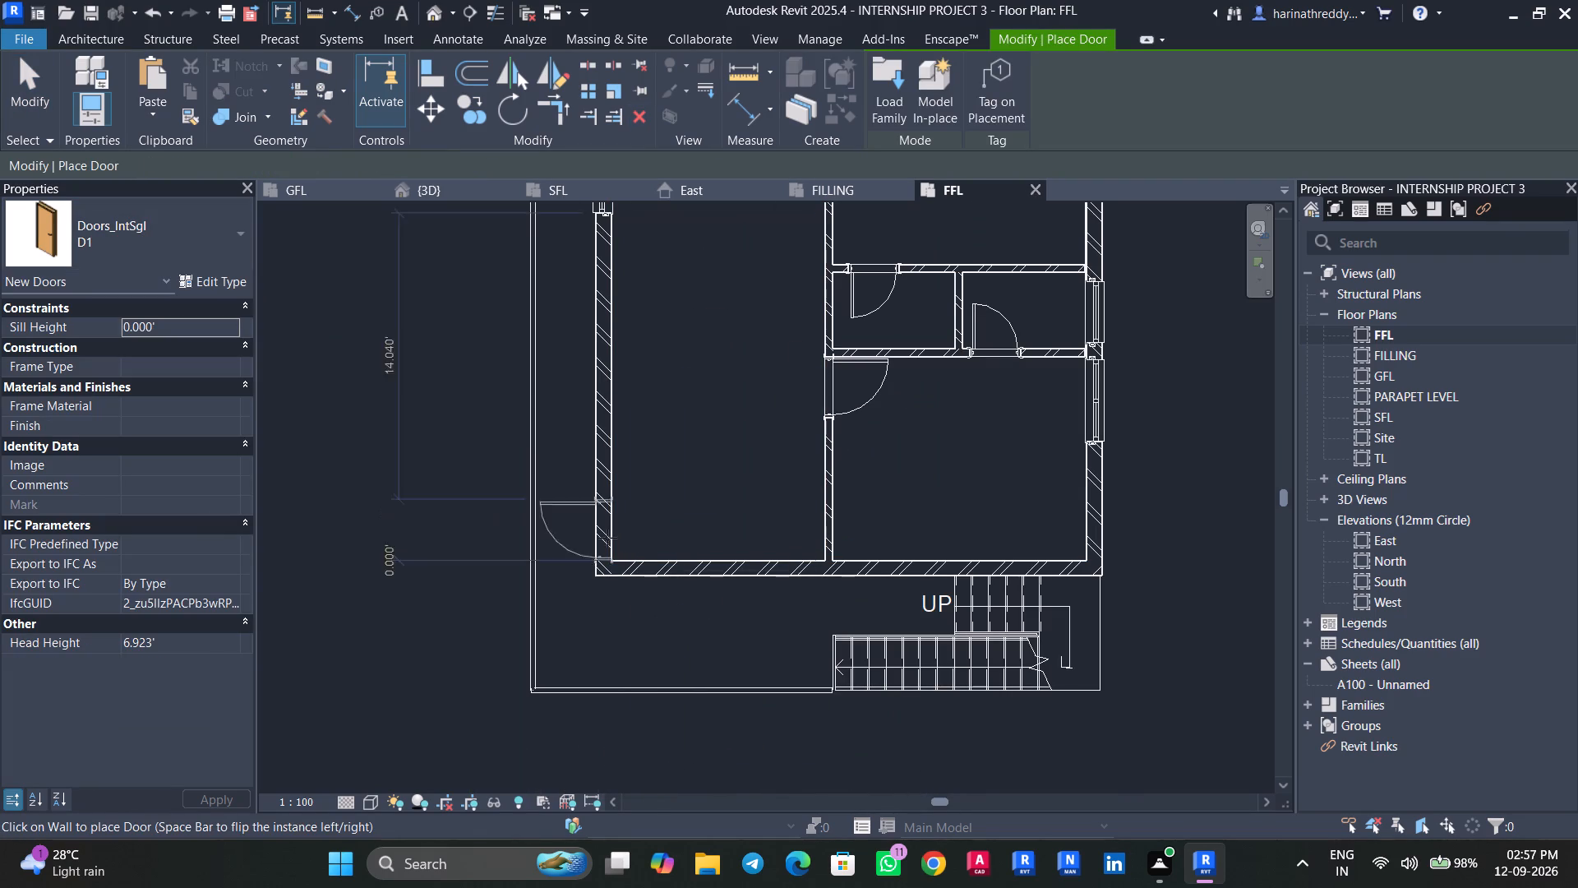
{"action": "key", "text": "space"}
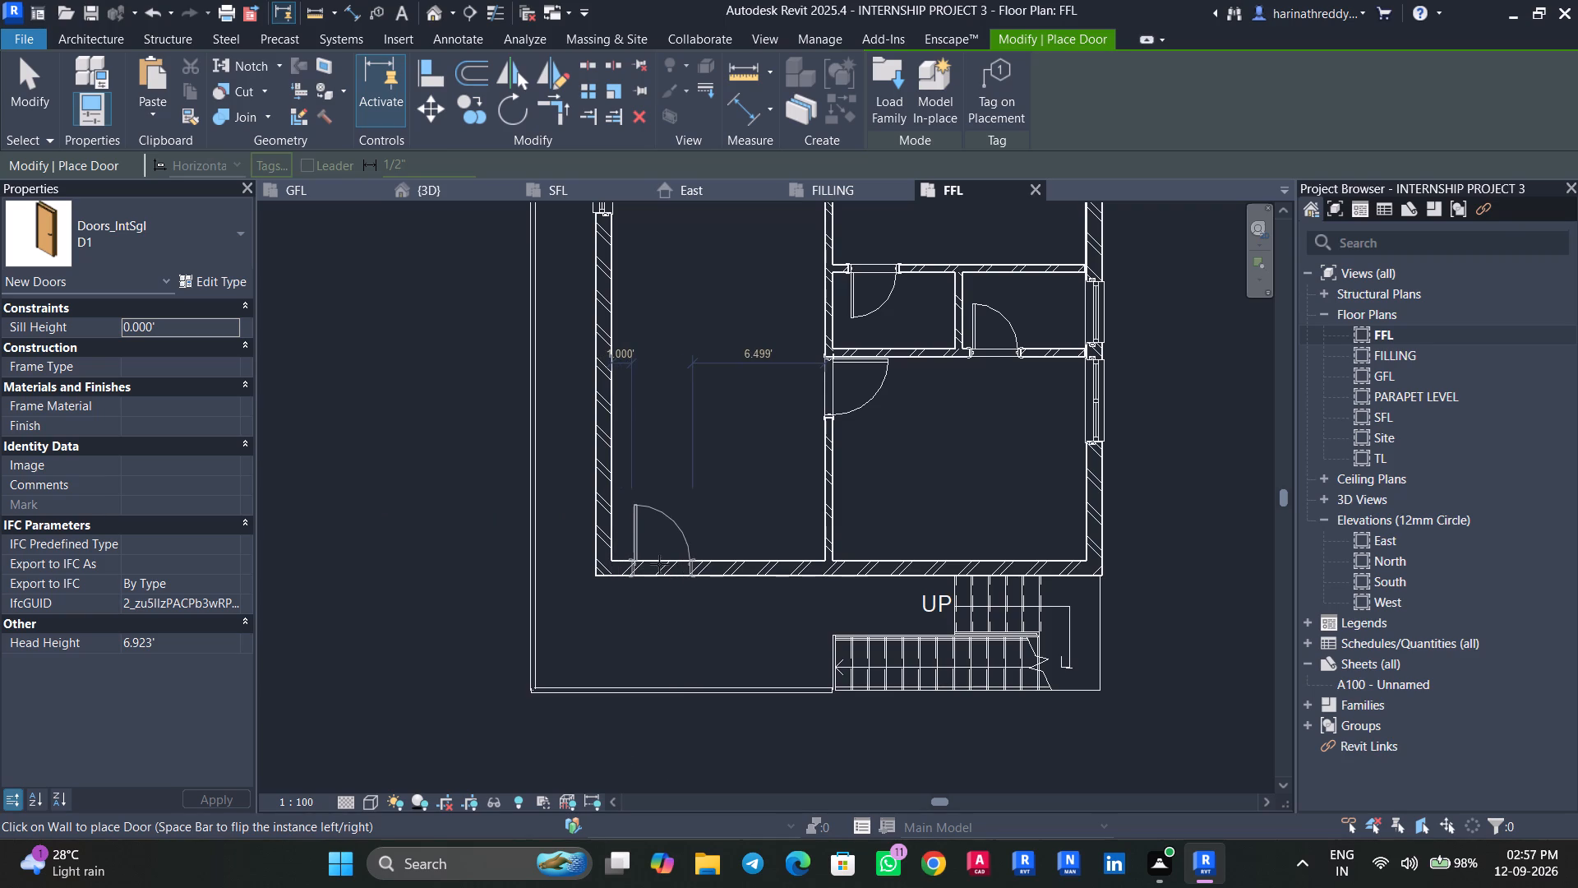
{"action": "left_click", "coordinate": [660, 564]}
{"action": "key", "text": "Escape"}
{"action": "key", "text": "Escape"}
{"action": "key", "text": "Escape"}
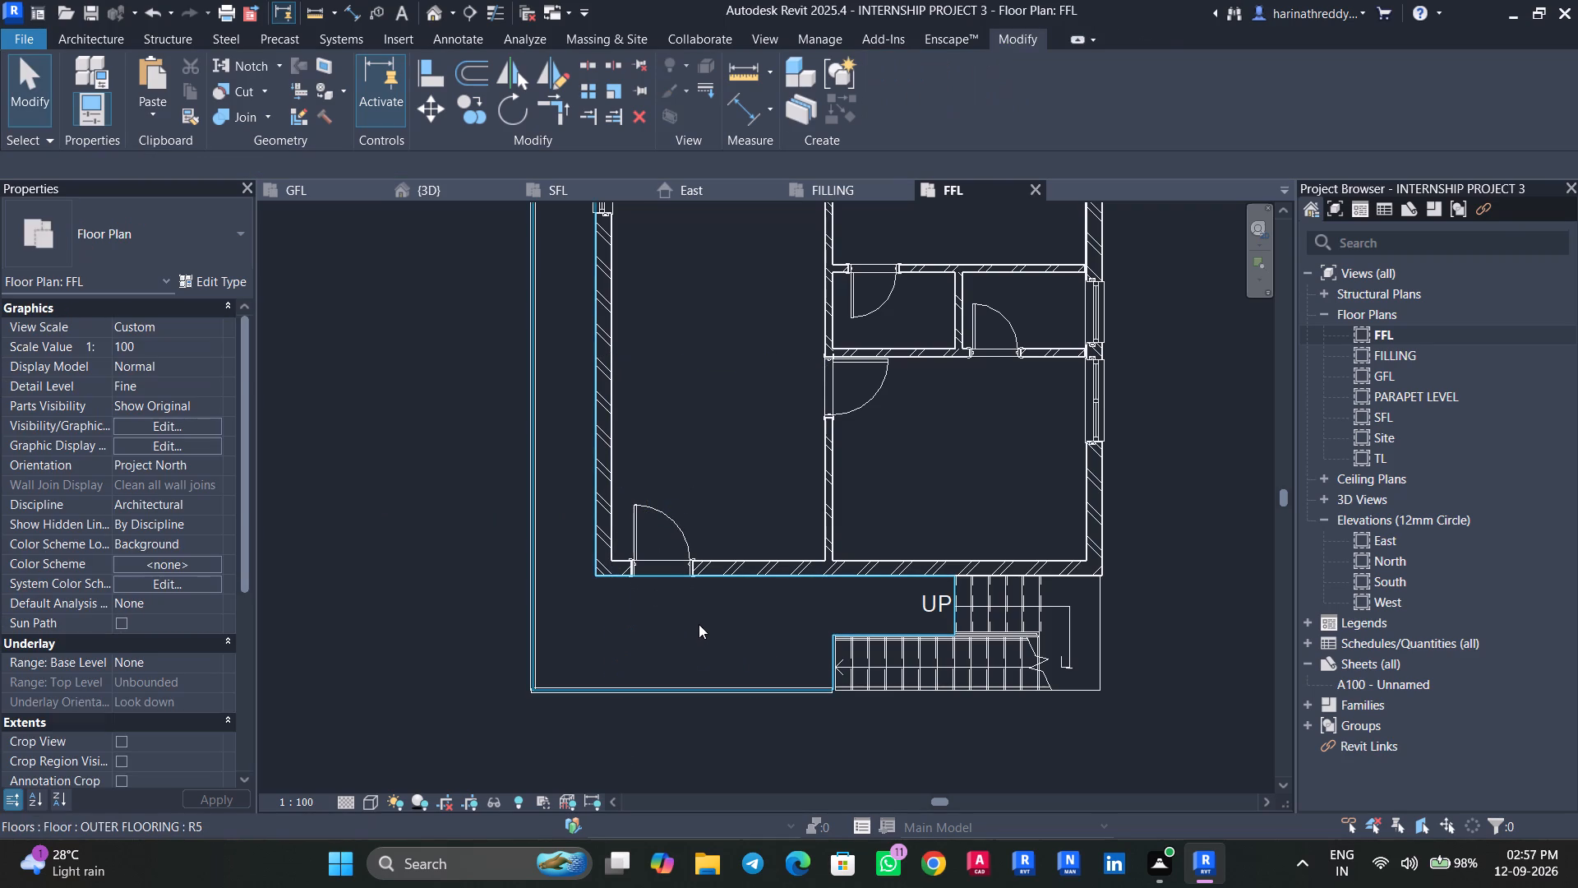
Following the FILLING reference plan, place a Windows_Dbl_Plain W1 window beside the new FFL door, 1.000' from the hall's east partition.
{"action": "key", "text": "w"}
{"action": "key", "text": "n"}
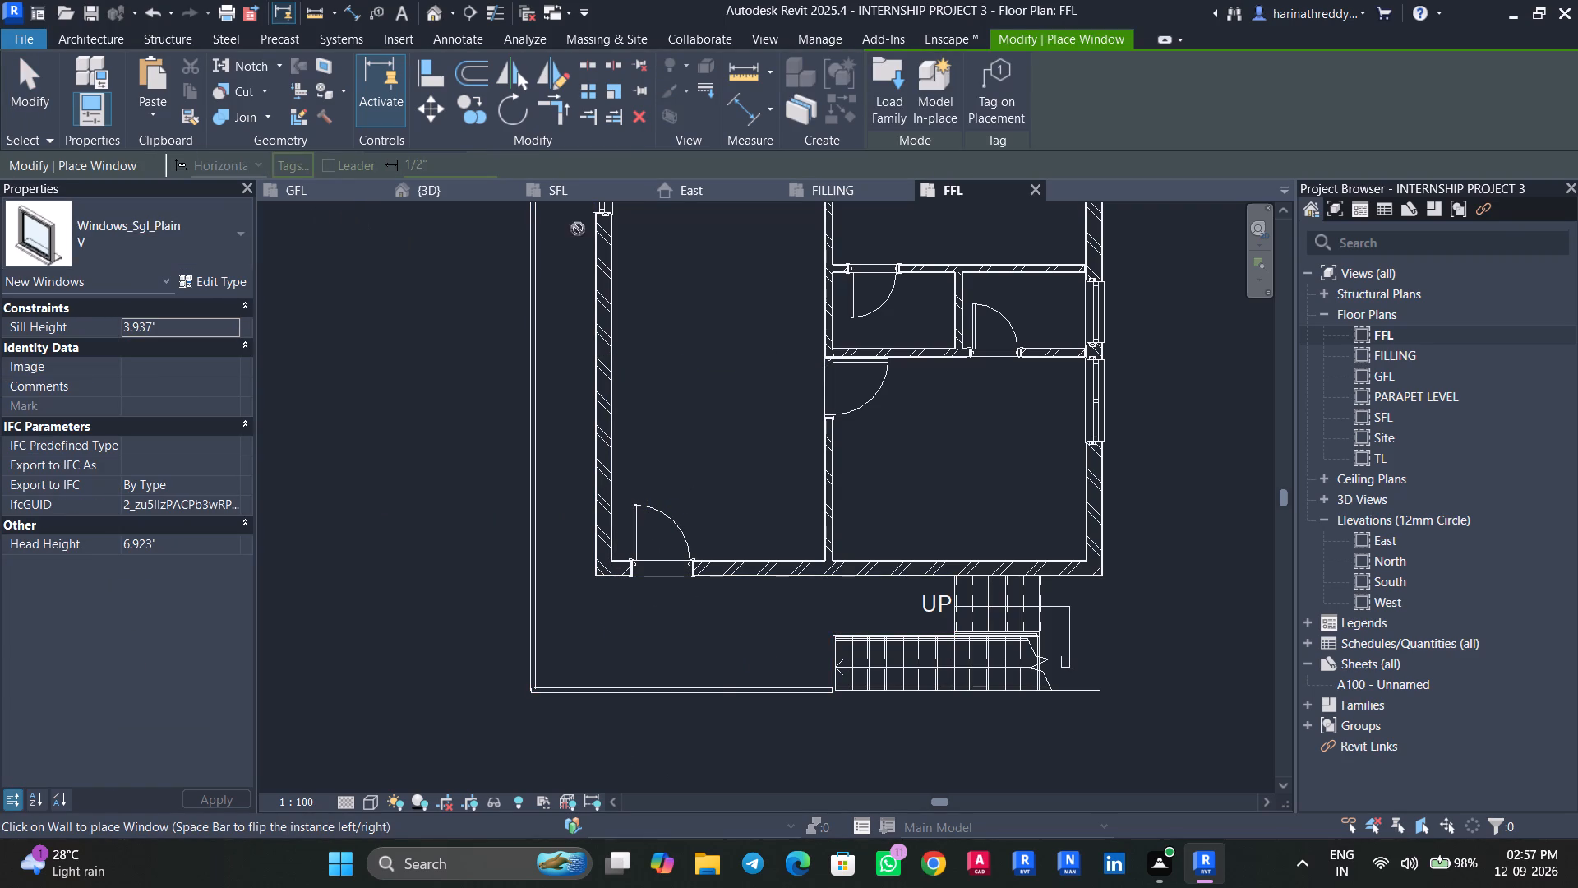
{"action": "left_click", "coordinate": [859, 199]}
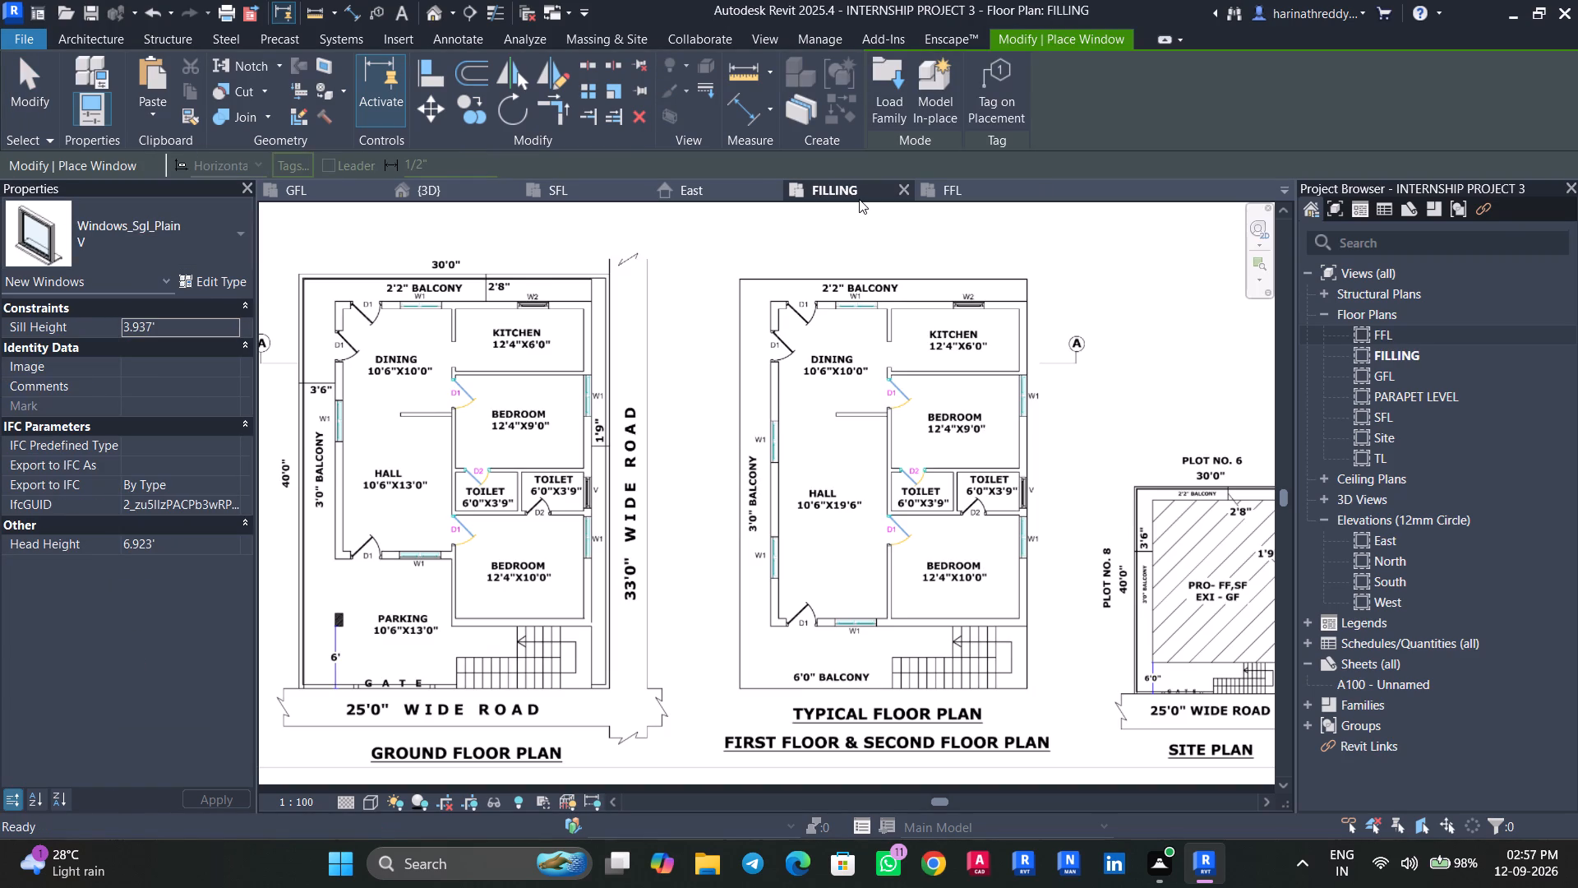
{"action": "left_click", "coordinate": [964, 193]}
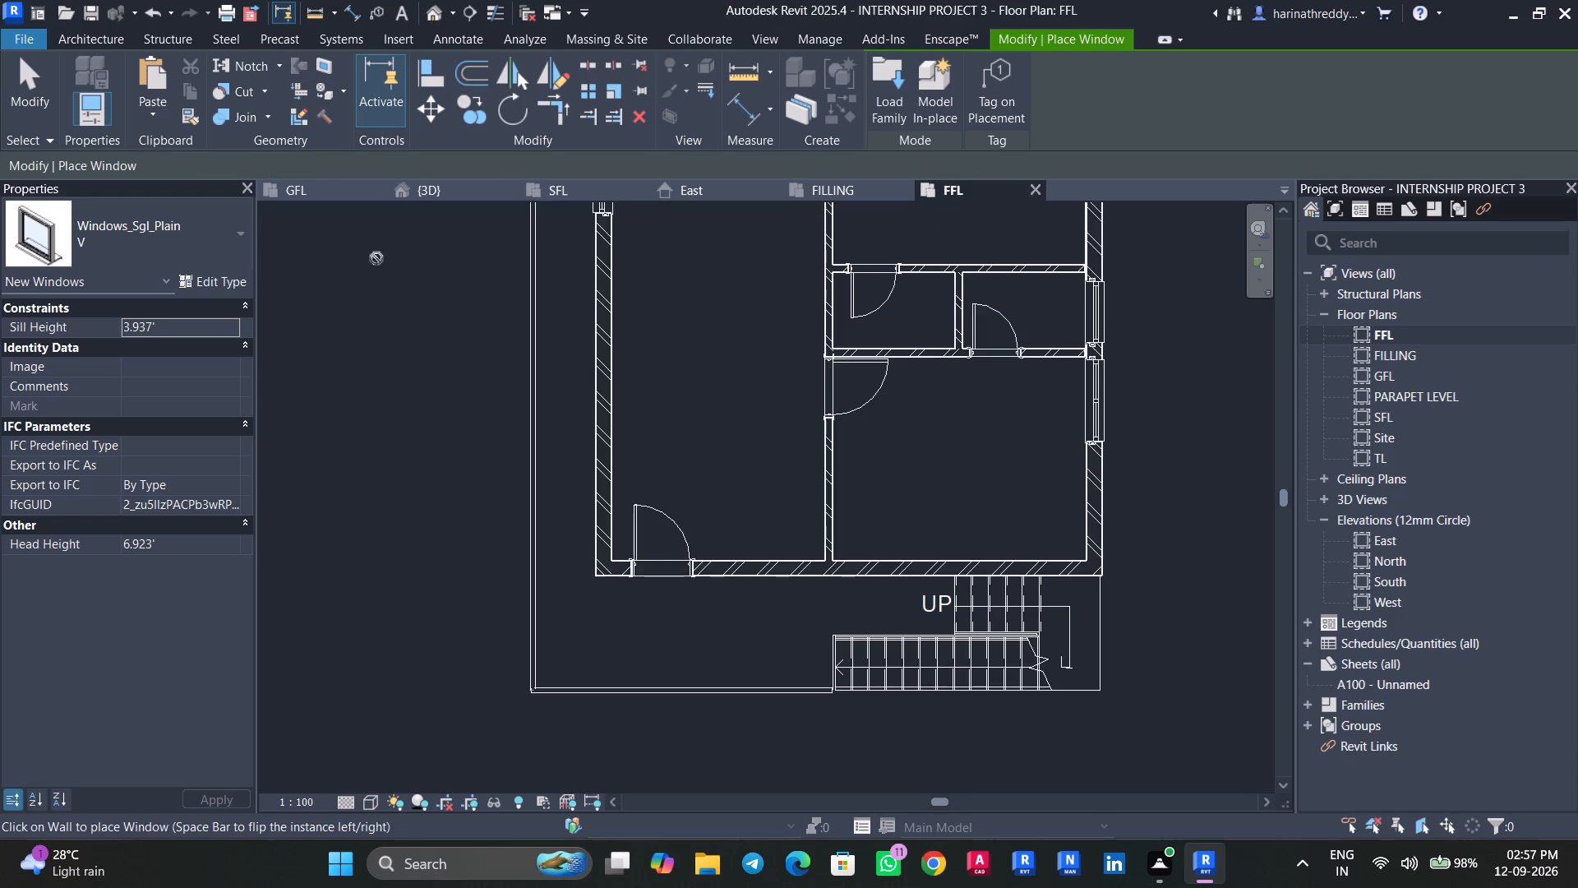
{"action": "left_click", "coordinate": [187, 245]}
{"action": "scroll", "coordinate": [87, 587], "scroll_direction": "down", "scroll_amount": 4}
{"action": "scroll", "coordinate": [87, 587], "scroll_direction": "up", "scroll_amount": 4}
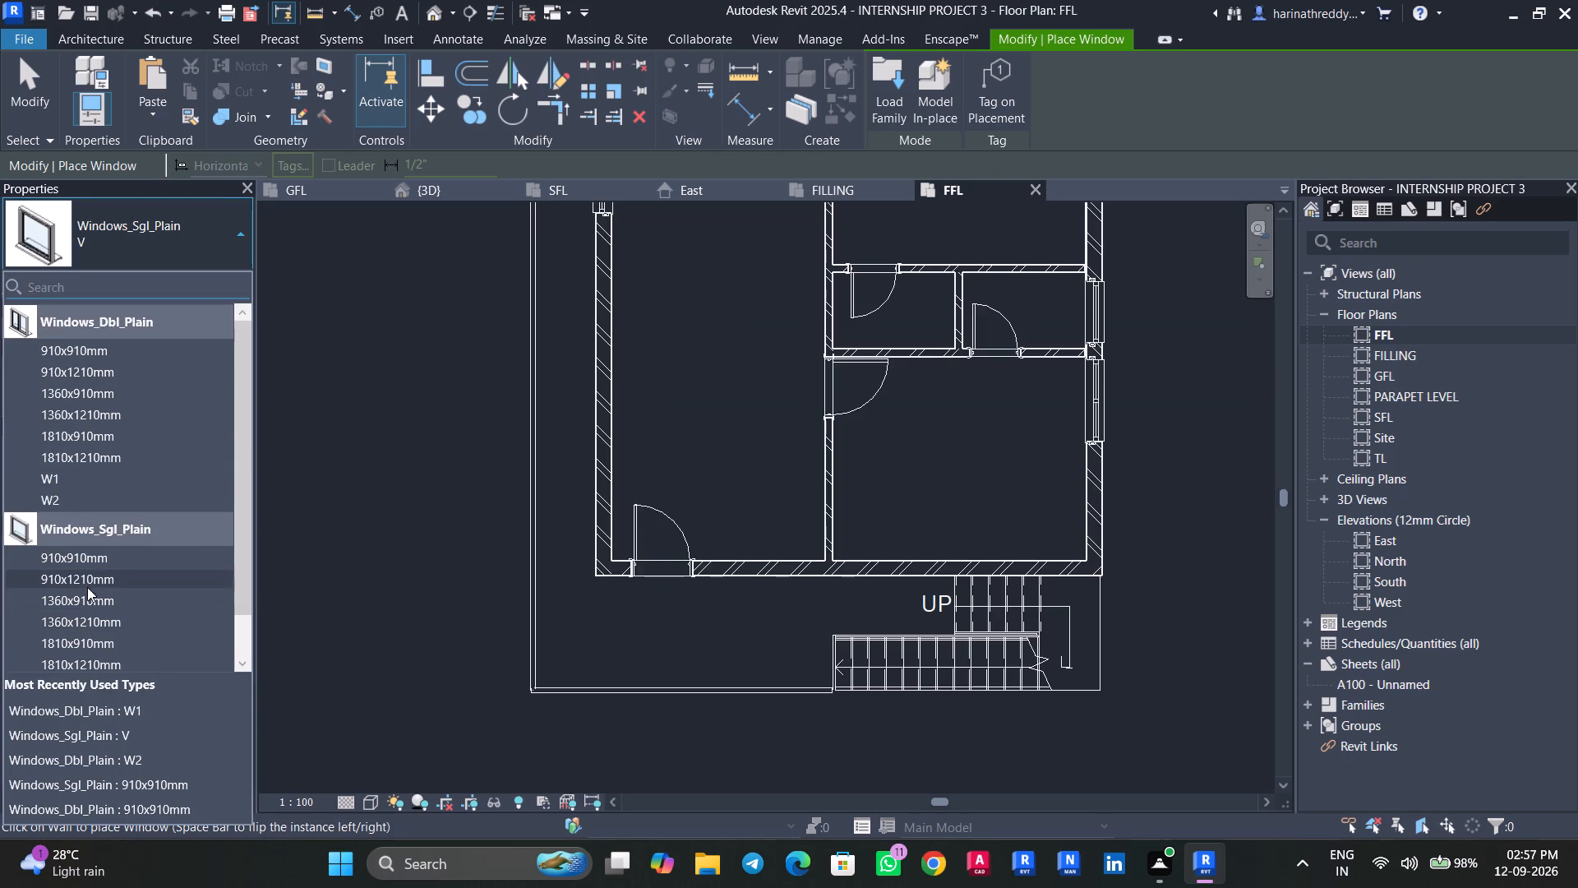
{"action": "left_click", "coordinate": [89, 475]}
{"action": "scroll", "coordinate": [768, 569], "scroll_direction": "up", "scroll_amount": 3}
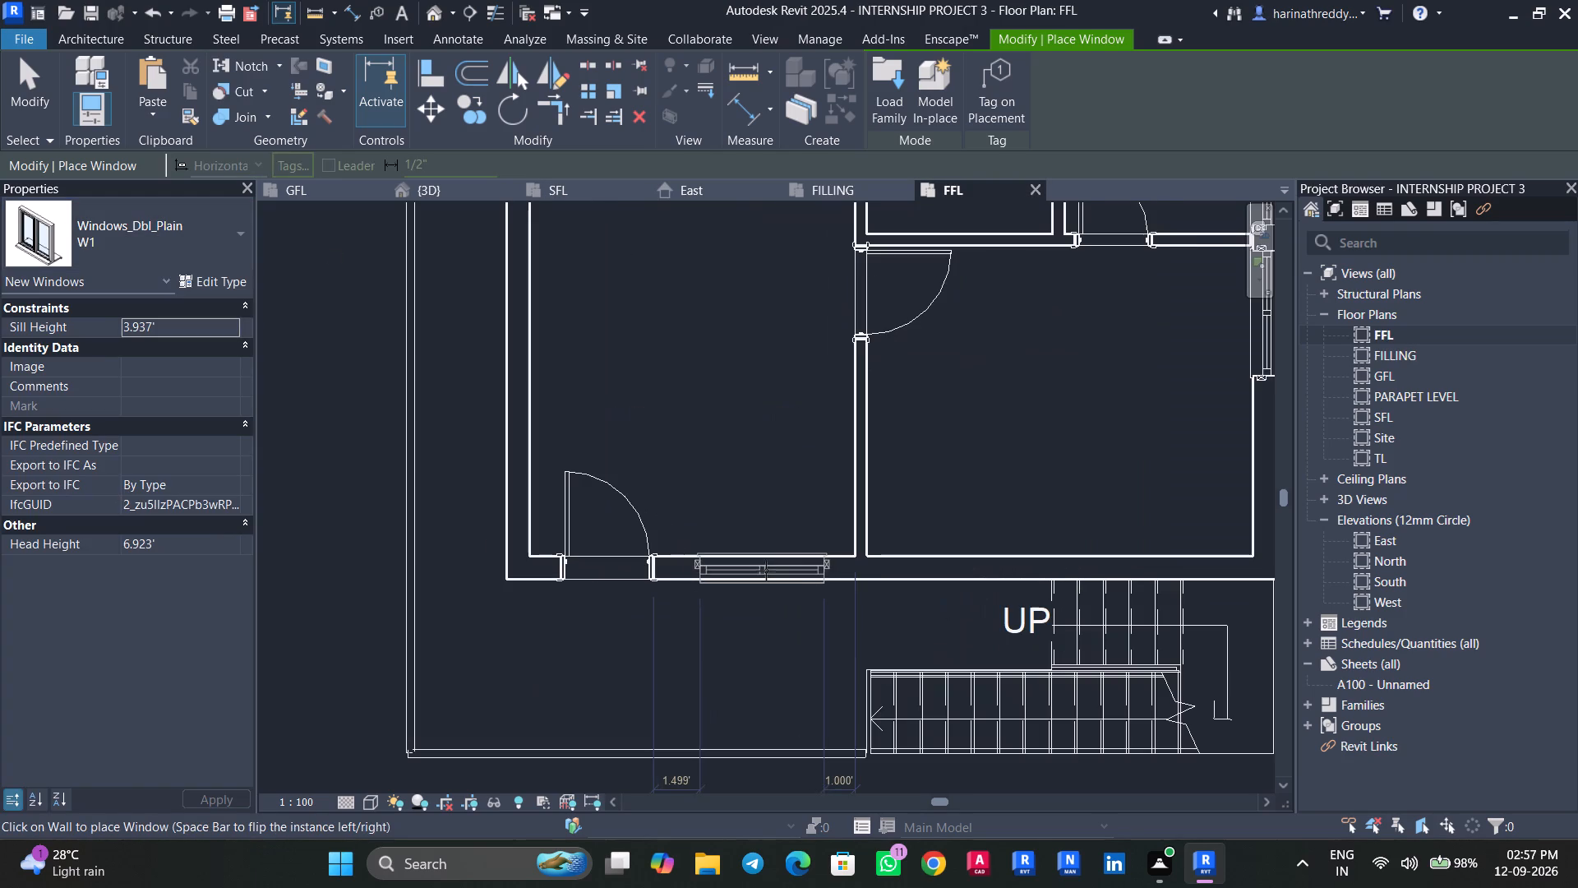
{"action": "left_click", "coordinate": [767, 581]}
{"action": "key", "text": "Escape"}
{"action": "key", "text": "Escape"}
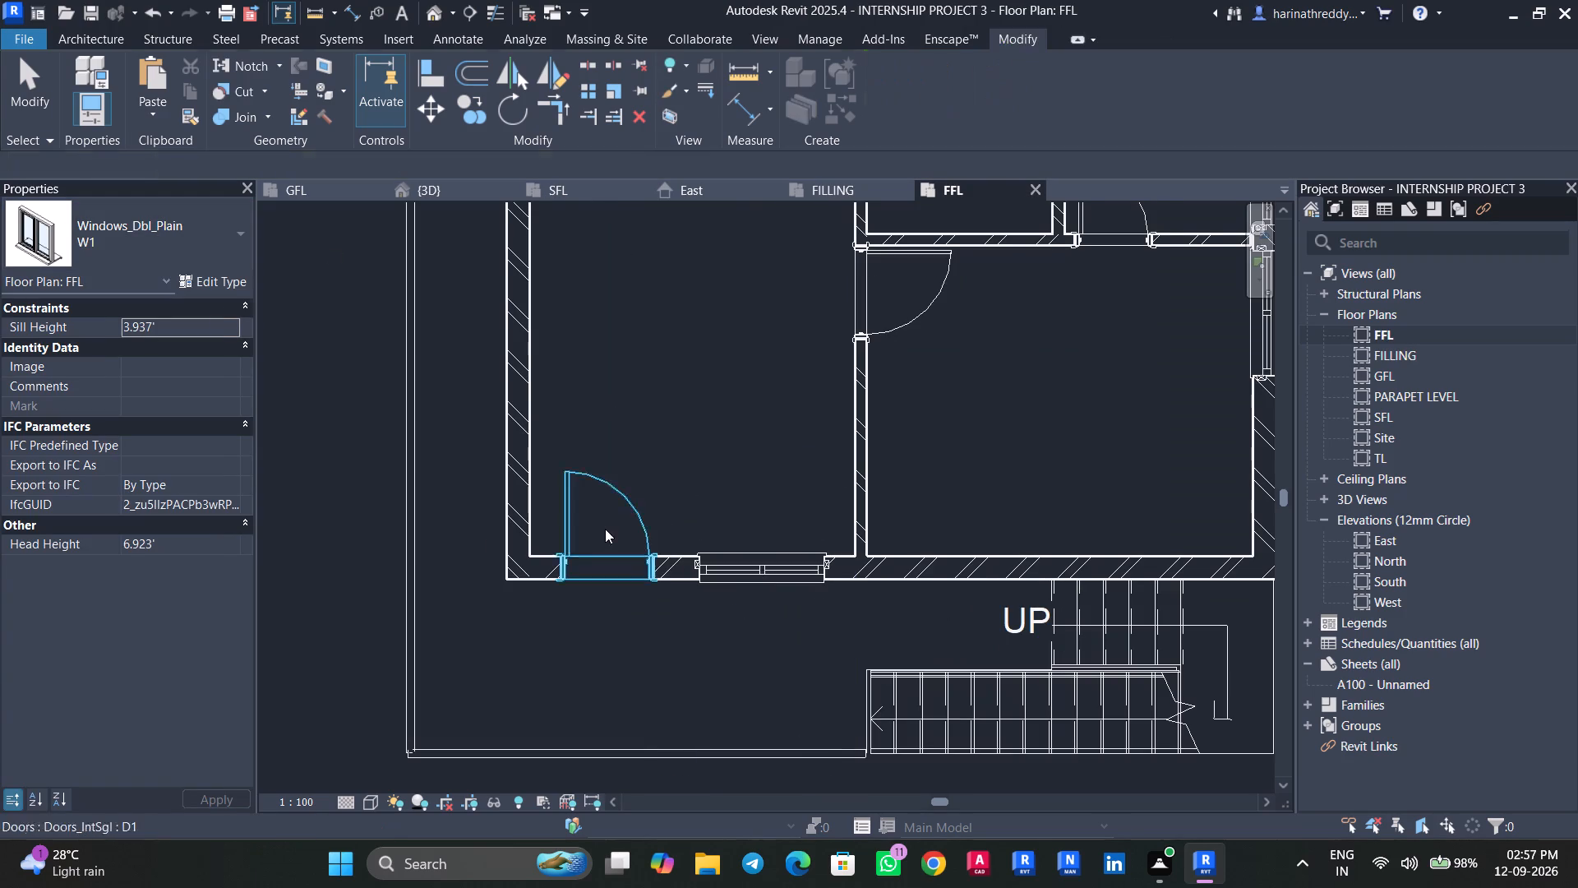
{"action": "key", "text": "Escape"}
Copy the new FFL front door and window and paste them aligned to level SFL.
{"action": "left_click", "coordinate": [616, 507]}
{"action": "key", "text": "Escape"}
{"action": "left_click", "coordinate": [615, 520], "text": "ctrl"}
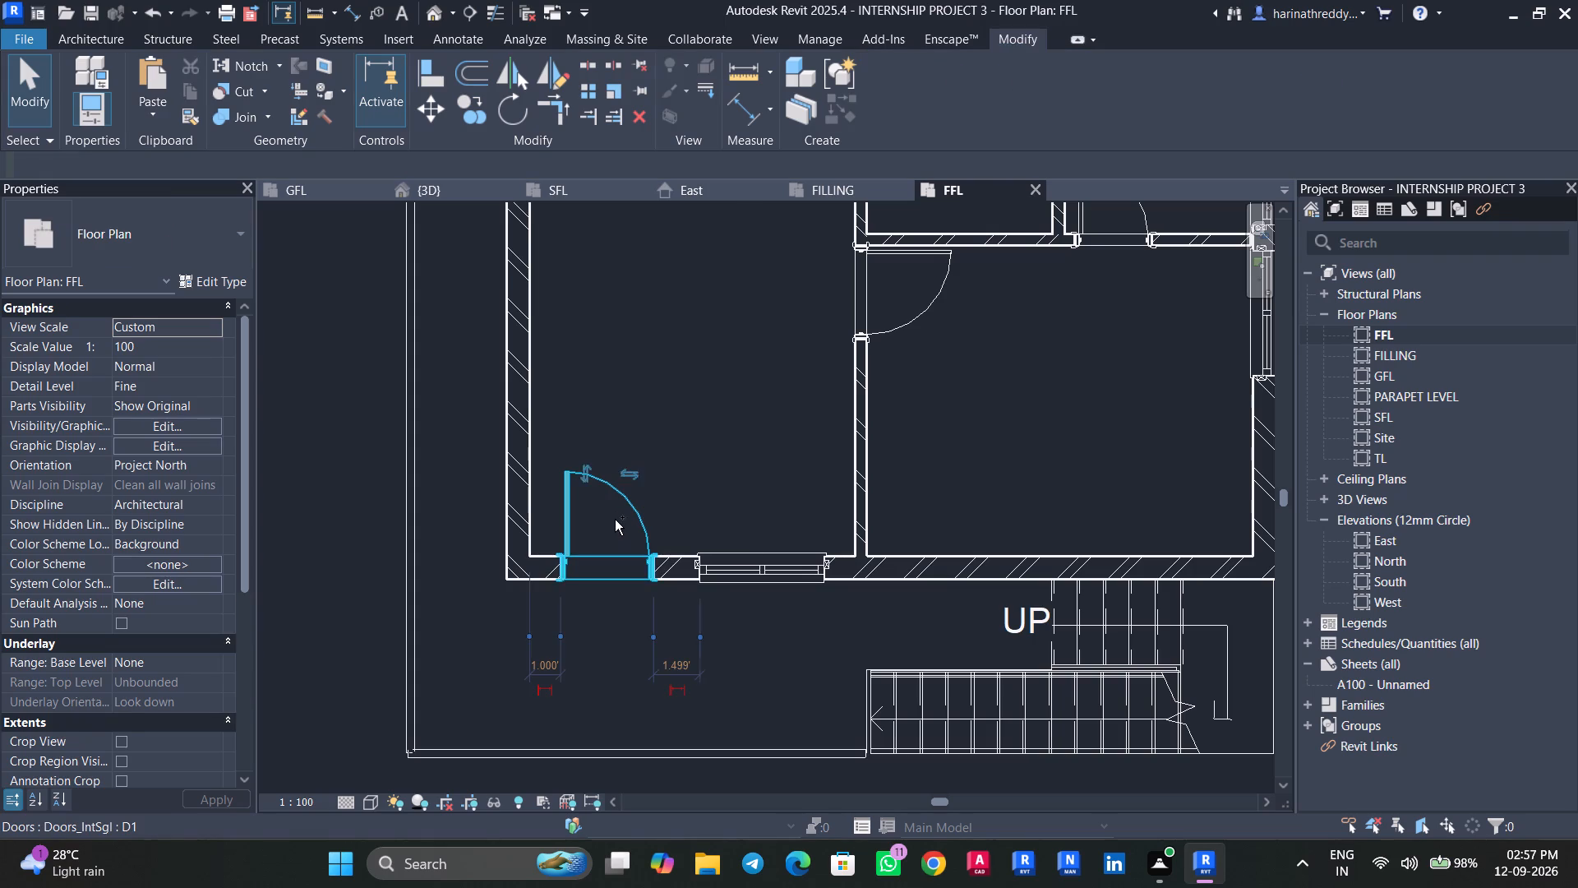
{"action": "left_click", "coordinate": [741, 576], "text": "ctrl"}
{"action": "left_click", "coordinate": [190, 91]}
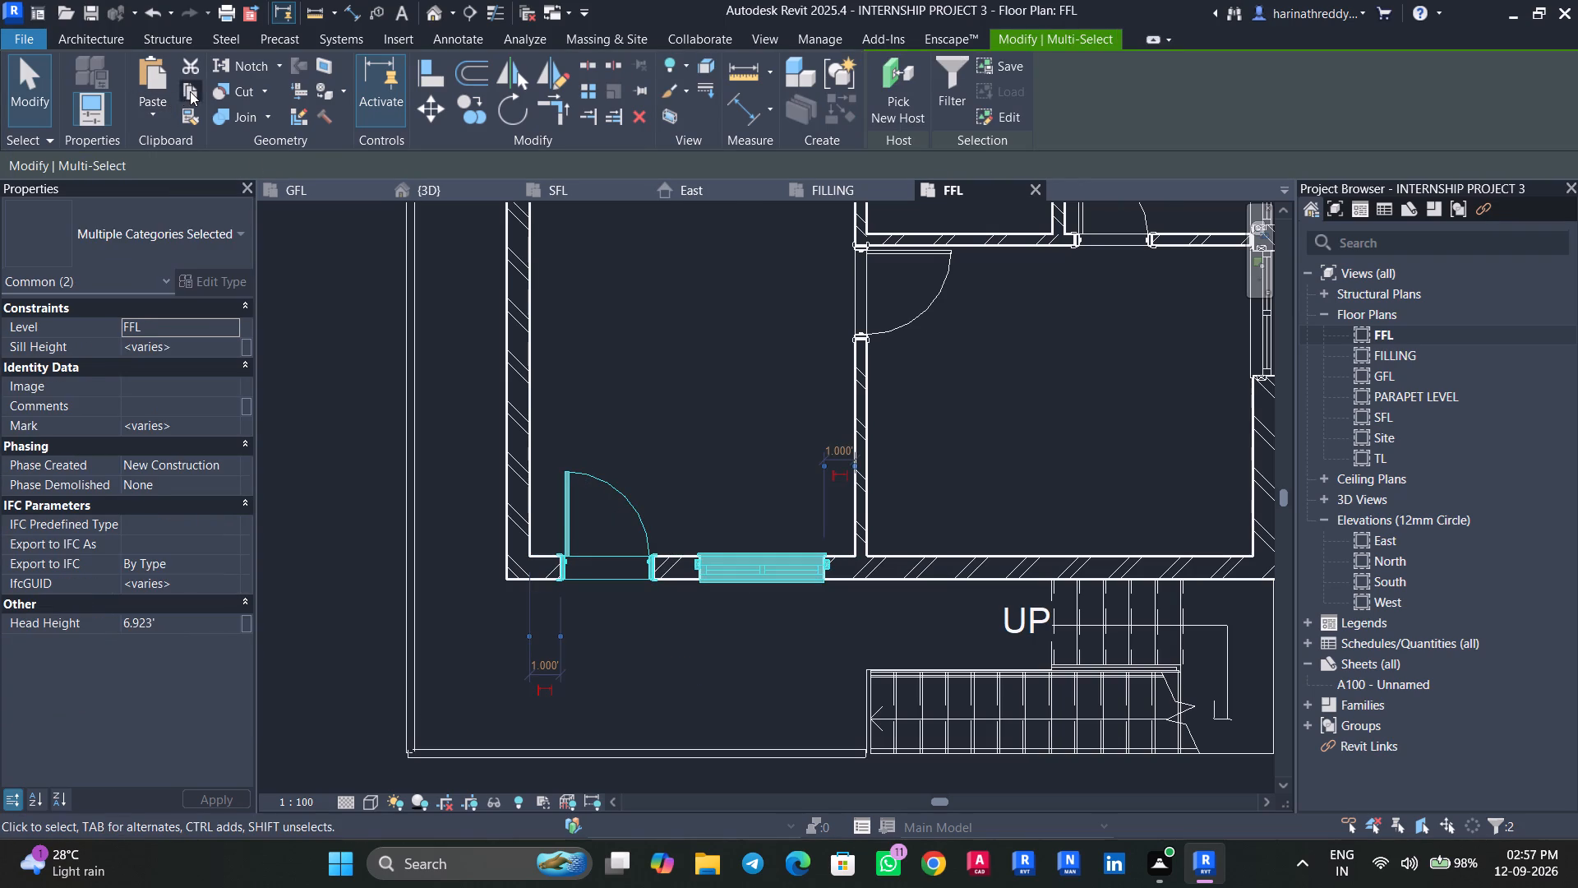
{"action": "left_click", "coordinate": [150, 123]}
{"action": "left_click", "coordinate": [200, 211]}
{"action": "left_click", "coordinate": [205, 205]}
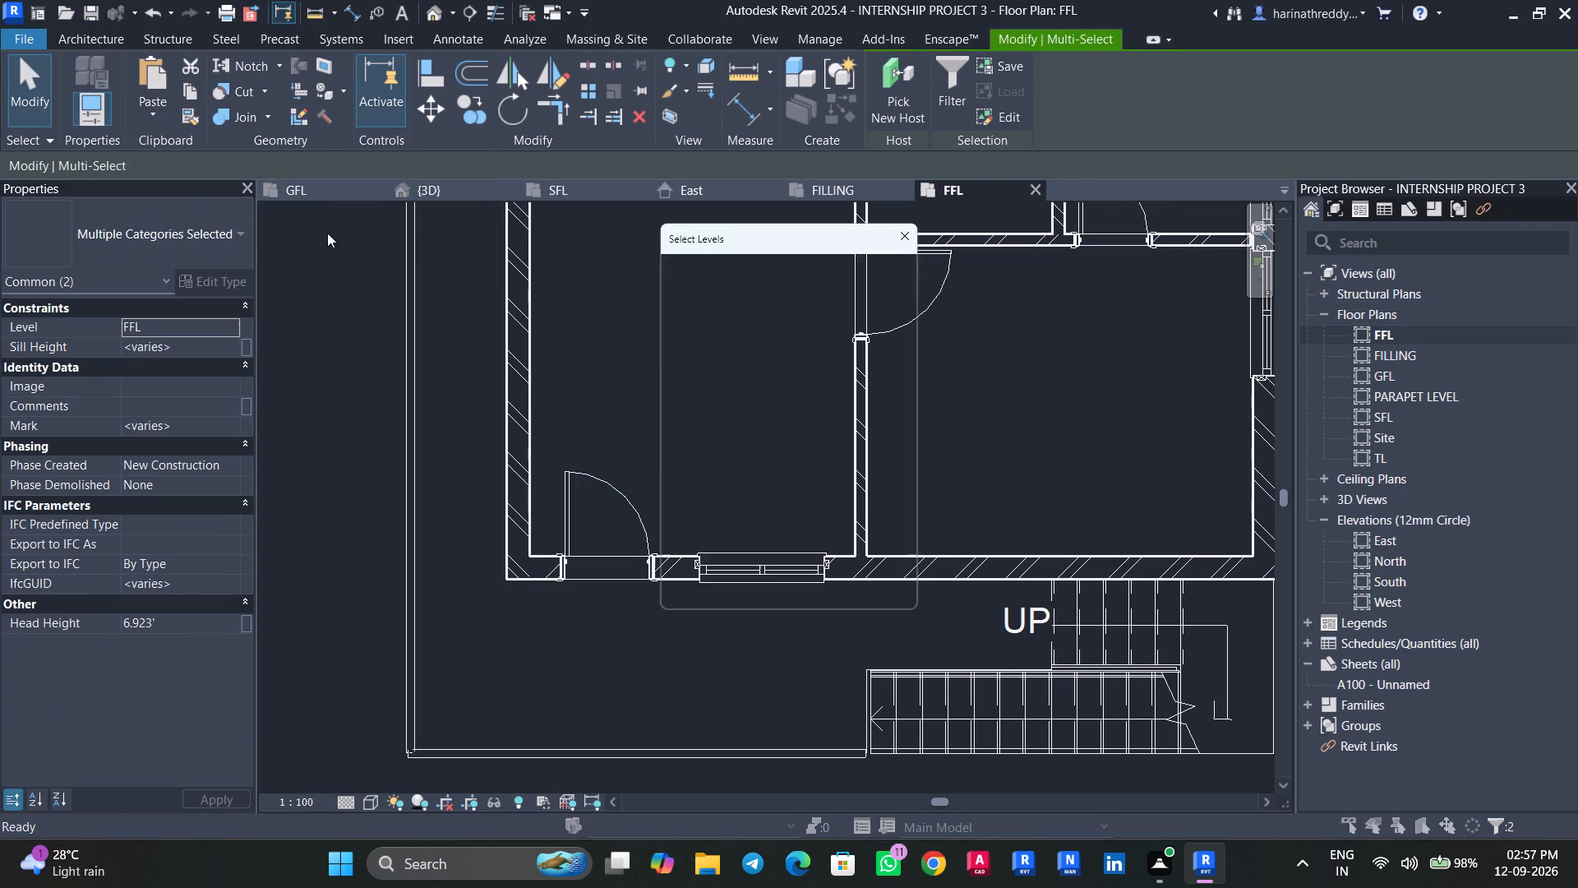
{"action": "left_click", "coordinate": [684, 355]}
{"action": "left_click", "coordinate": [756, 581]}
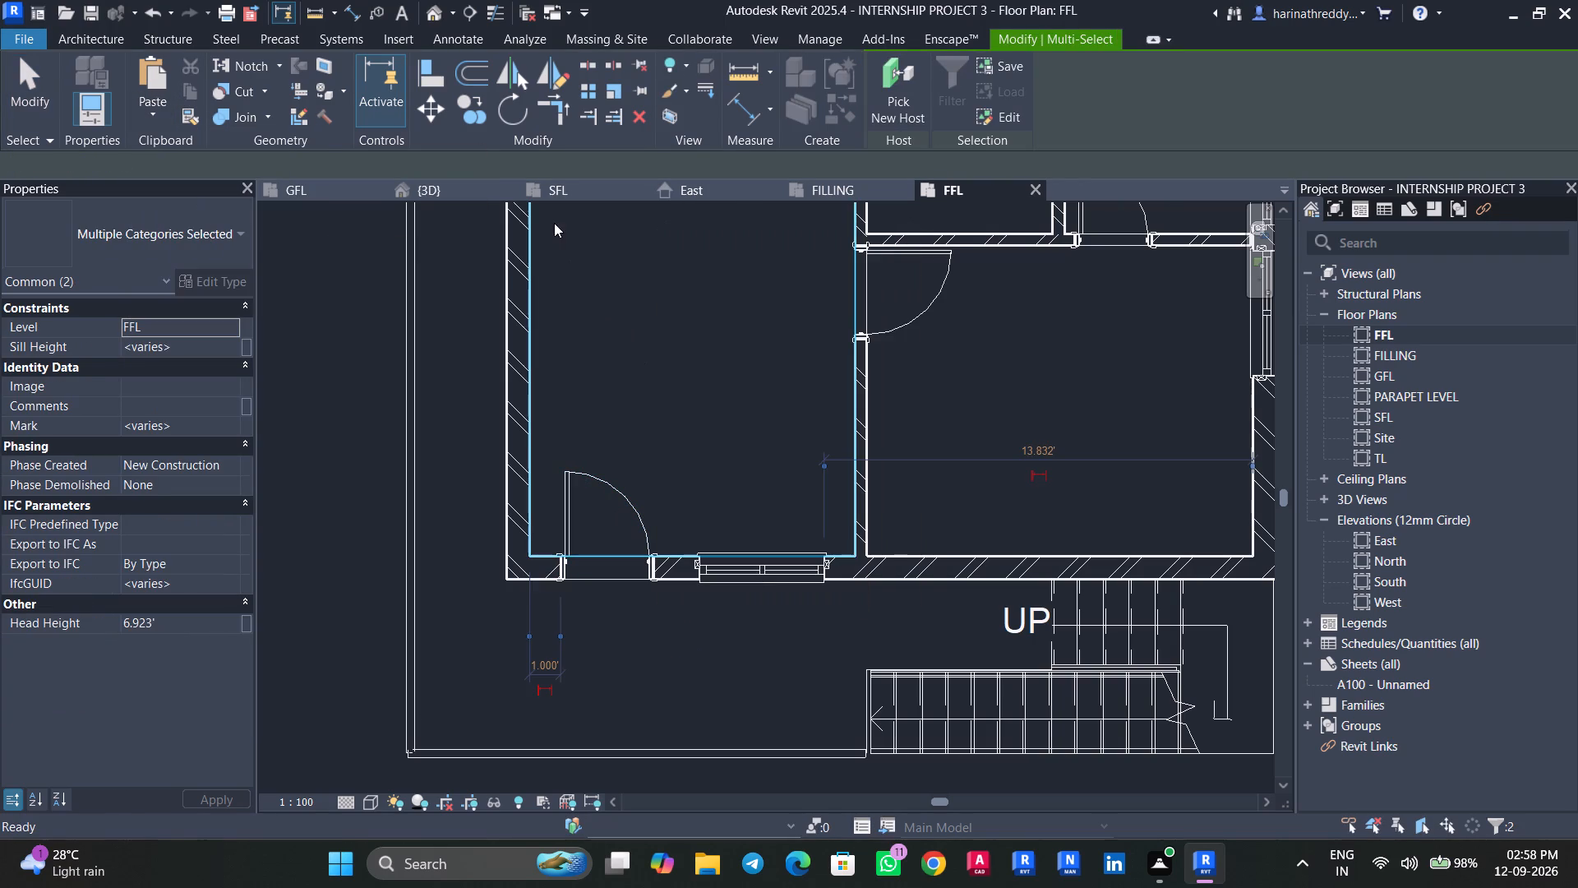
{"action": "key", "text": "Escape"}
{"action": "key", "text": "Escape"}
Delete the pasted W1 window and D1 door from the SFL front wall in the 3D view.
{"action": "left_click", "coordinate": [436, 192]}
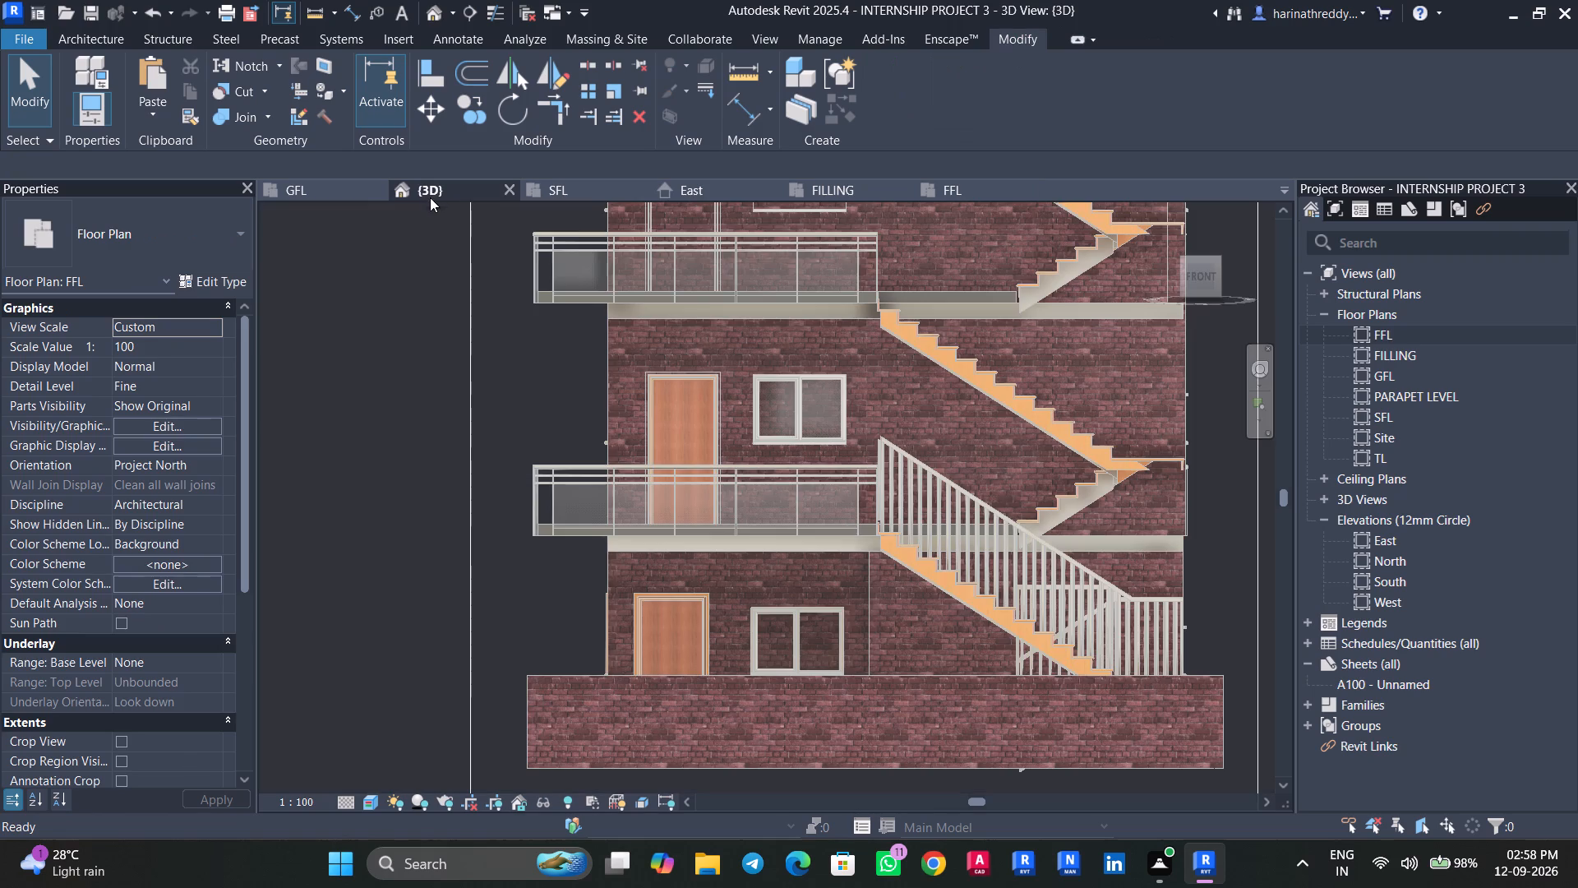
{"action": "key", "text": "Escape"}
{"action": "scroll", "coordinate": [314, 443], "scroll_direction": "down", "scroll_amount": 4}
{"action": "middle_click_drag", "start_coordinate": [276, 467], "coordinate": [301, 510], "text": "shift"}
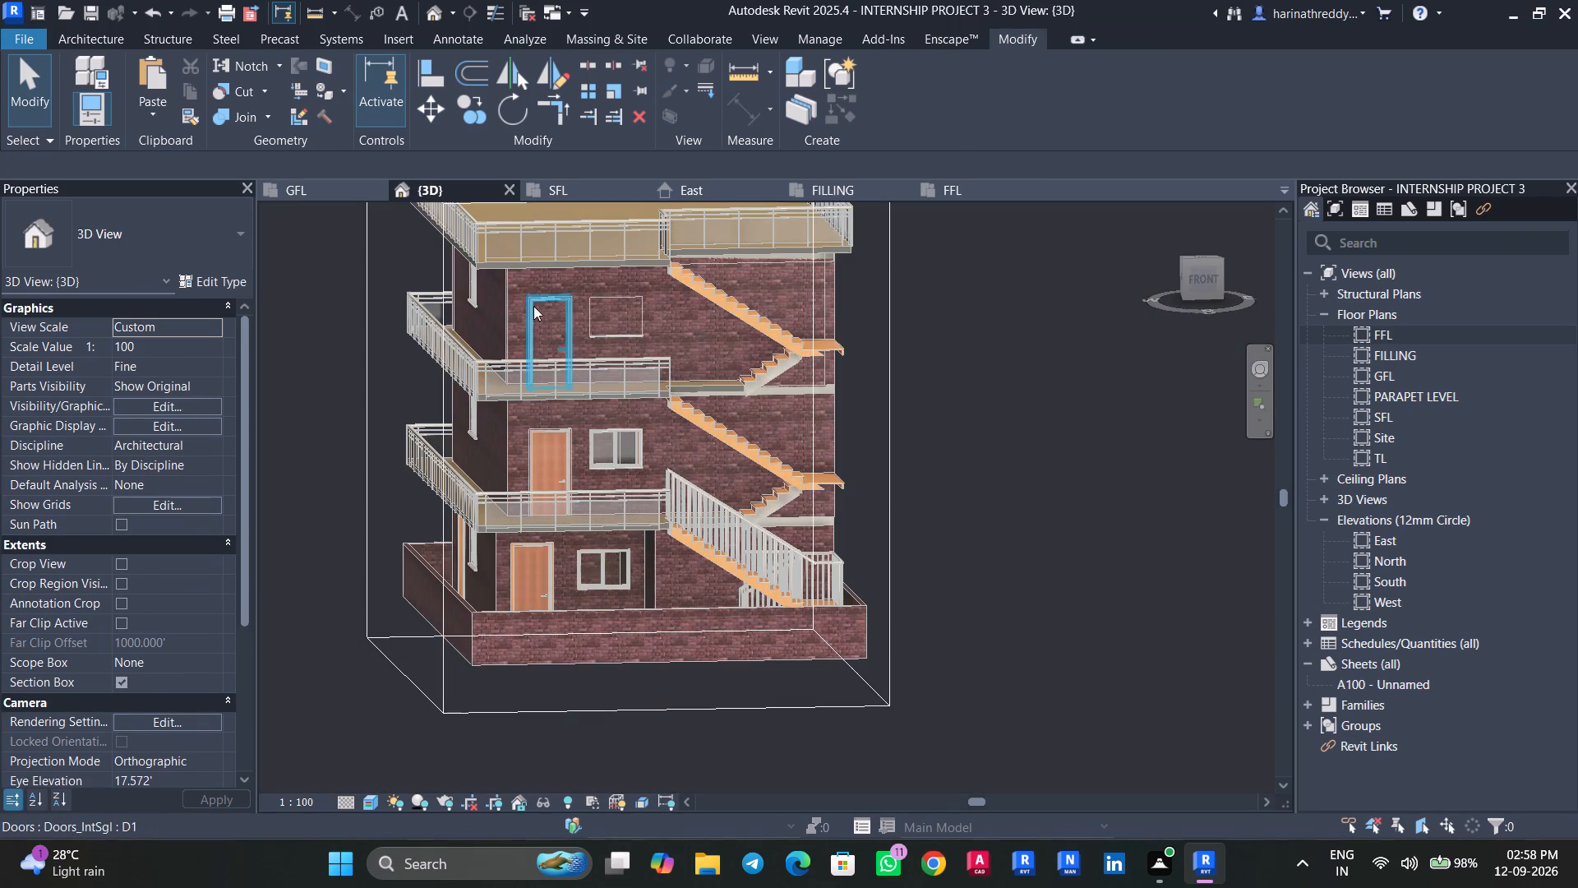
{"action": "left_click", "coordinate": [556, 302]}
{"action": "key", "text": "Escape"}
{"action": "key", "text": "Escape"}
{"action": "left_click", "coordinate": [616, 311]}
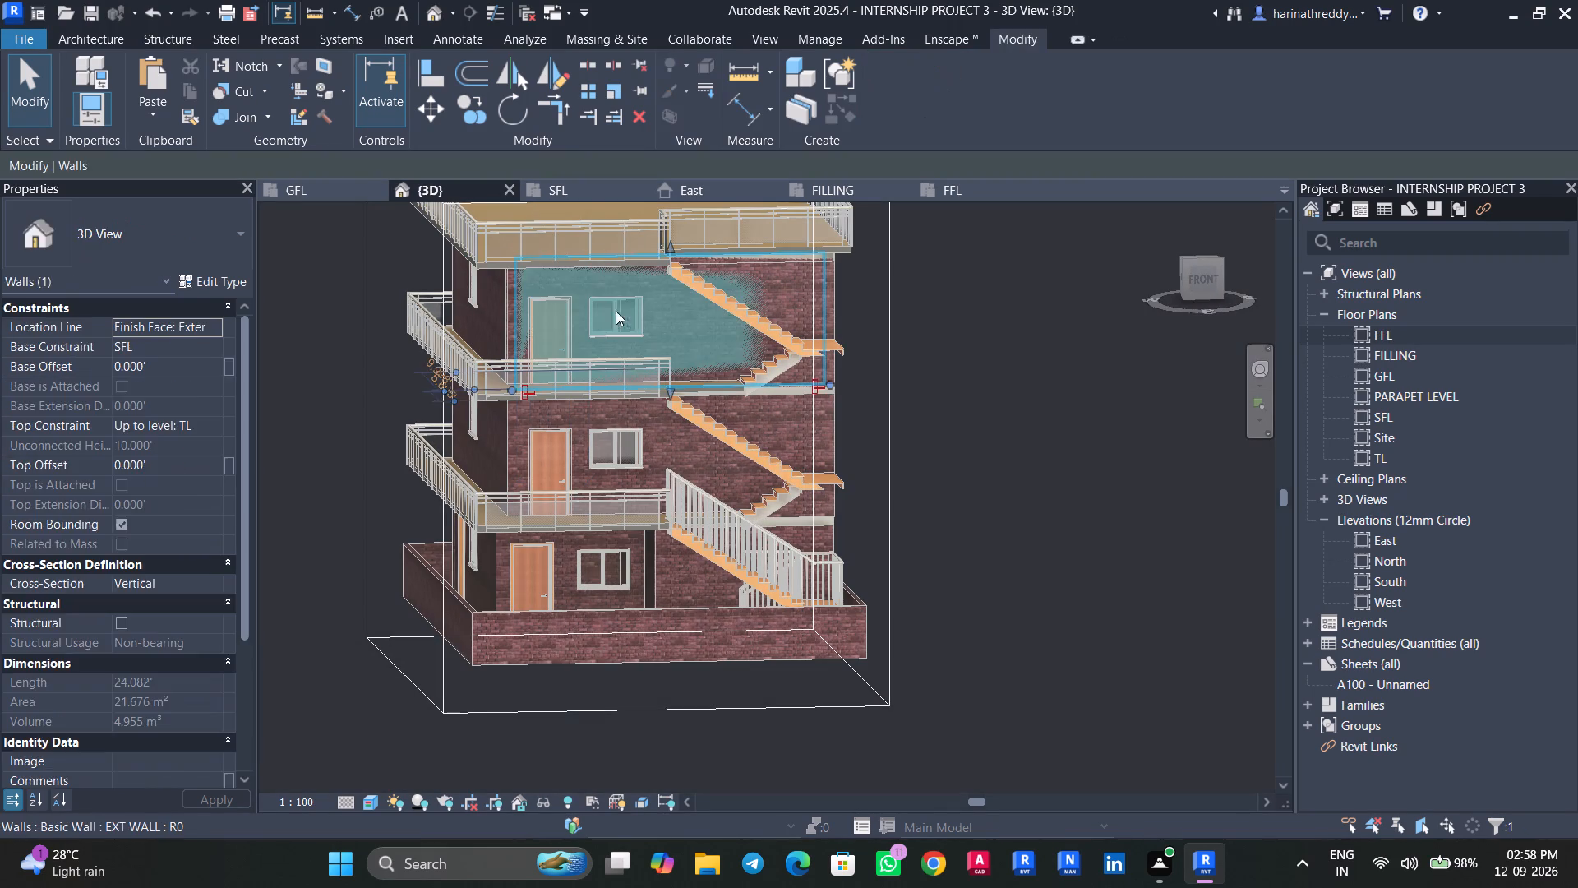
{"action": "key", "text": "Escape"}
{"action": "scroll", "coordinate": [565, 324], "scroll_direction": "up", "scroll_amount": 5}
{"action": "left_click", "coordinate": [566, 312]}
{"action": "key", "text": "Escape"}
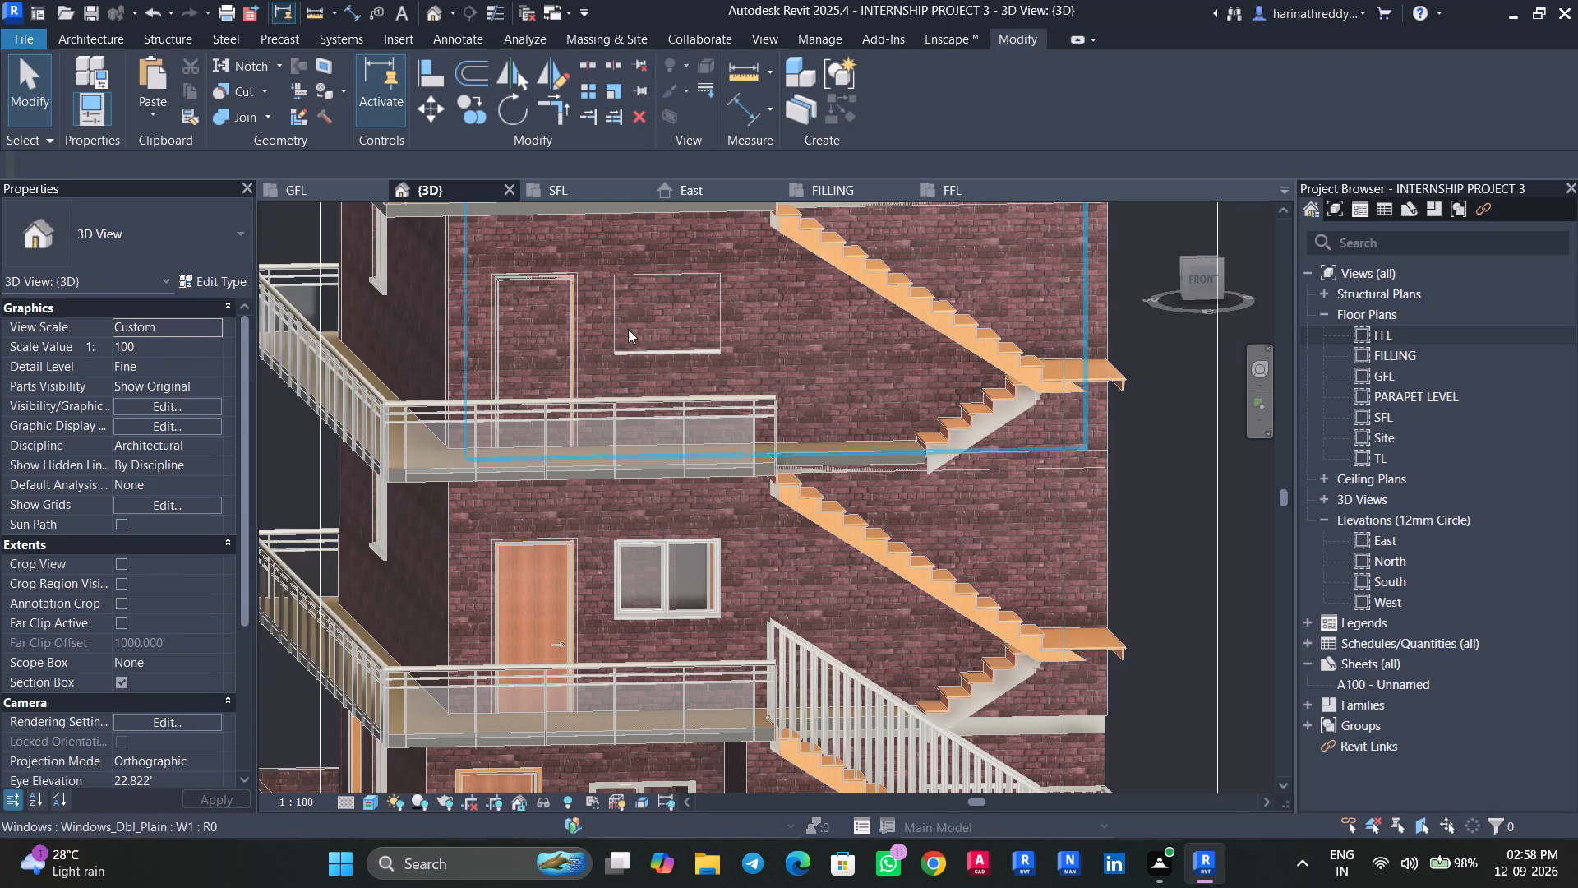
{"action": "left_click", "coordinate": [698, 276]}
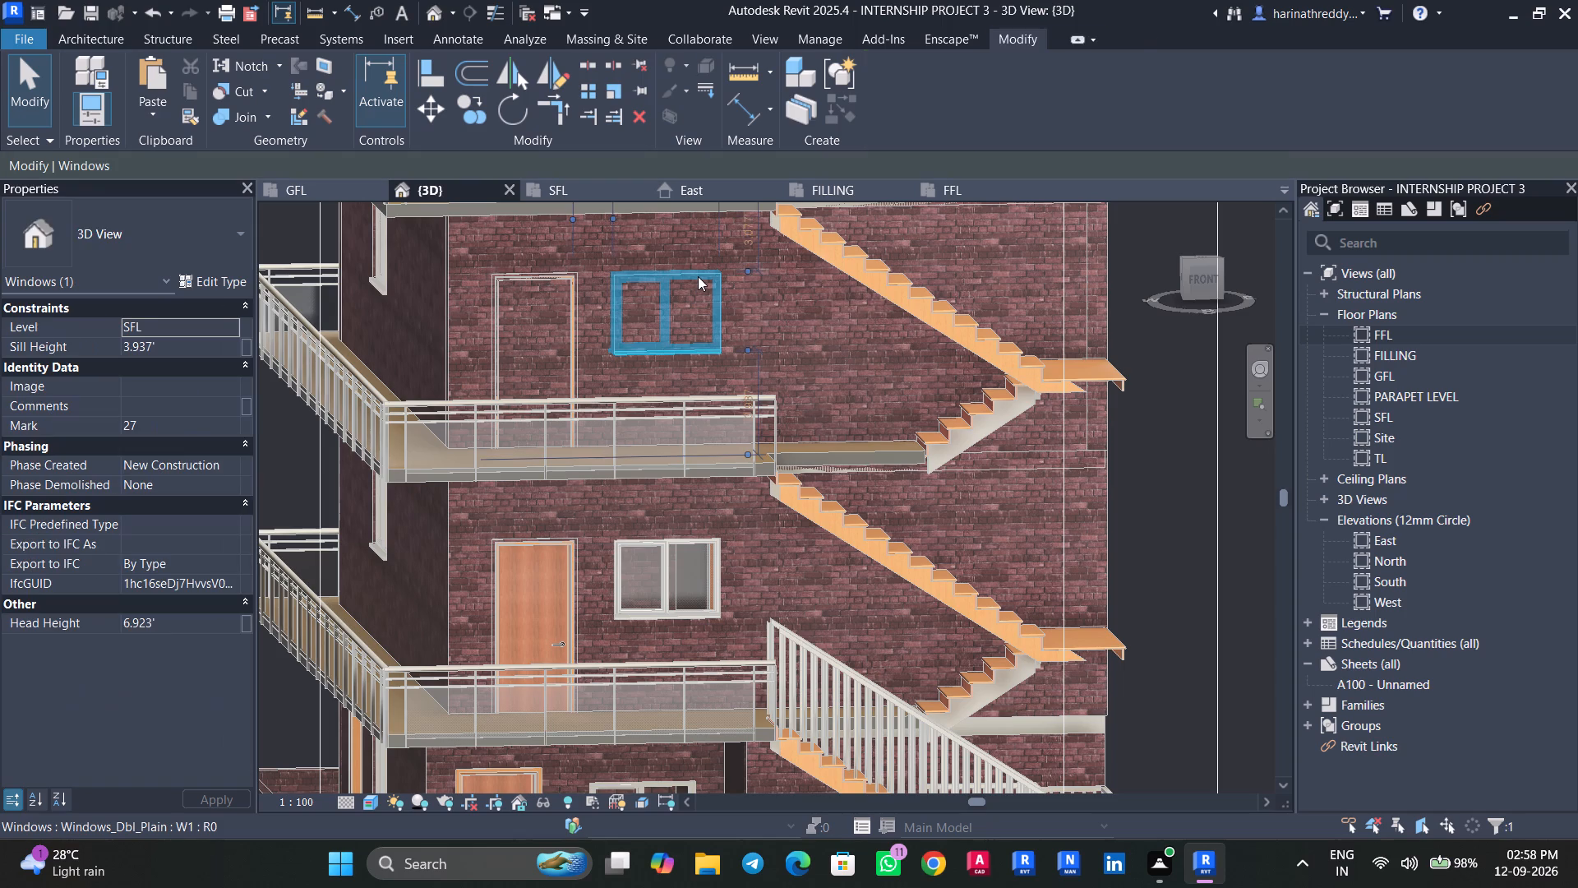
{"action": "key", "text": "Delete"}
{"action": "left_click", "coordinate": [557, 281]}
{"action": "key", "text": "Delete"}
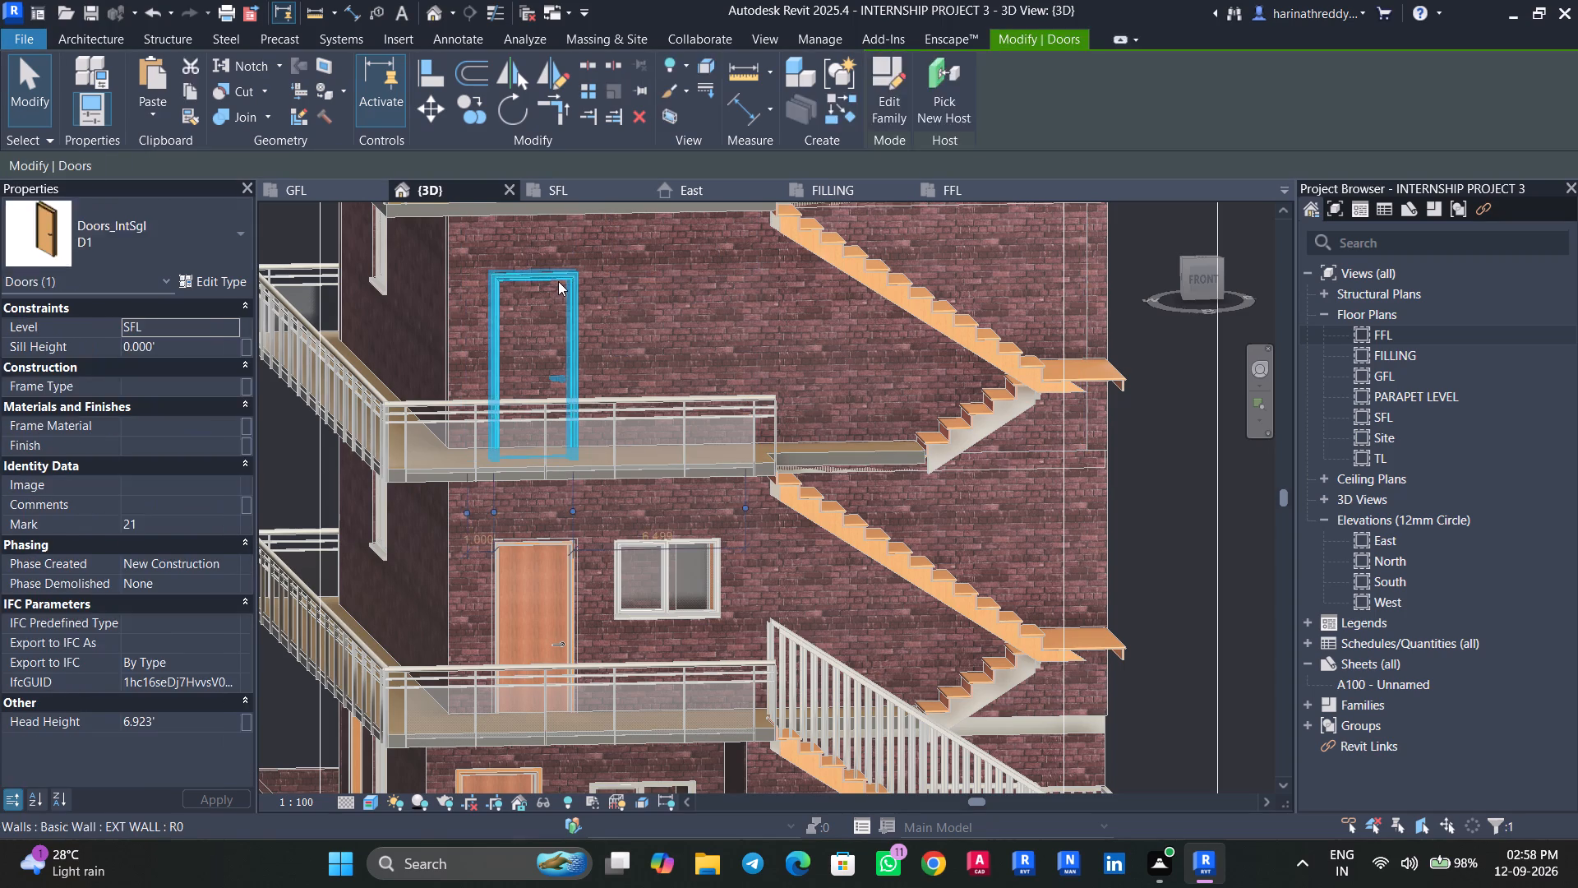
Copy the FFL front door and window in the 3D view and paste them aligned to level SFL.
{"action": "left_click", "coordinate": [551, 570]}
{"action": "left_click", "coordinate": [626, 559], "text": "ctrl"}
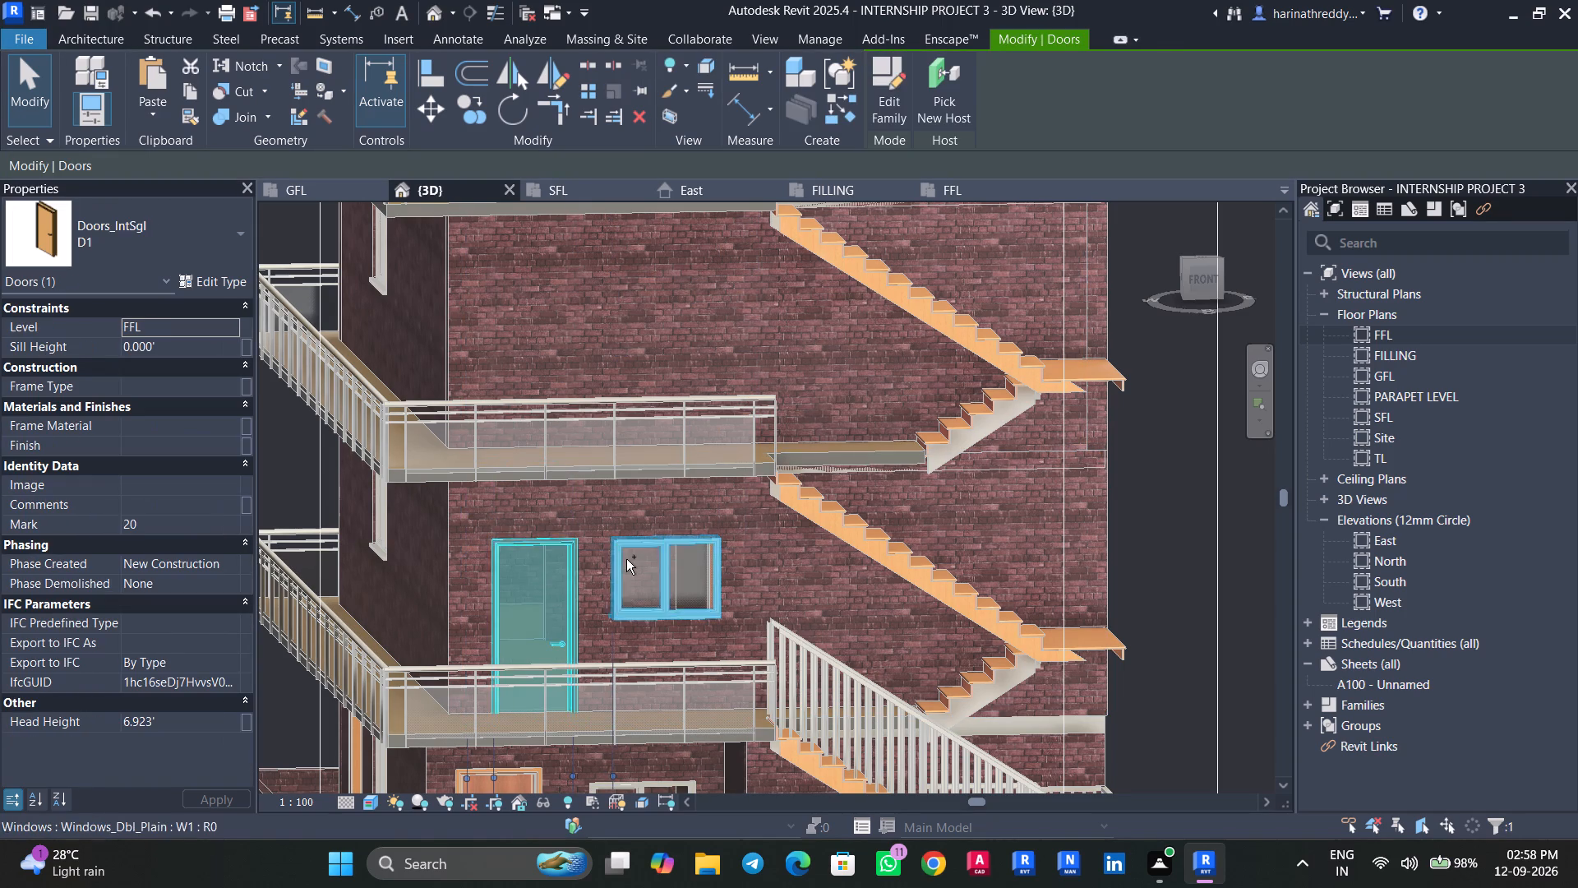
{"action": "left_click", "coordinate": [188, 93]}
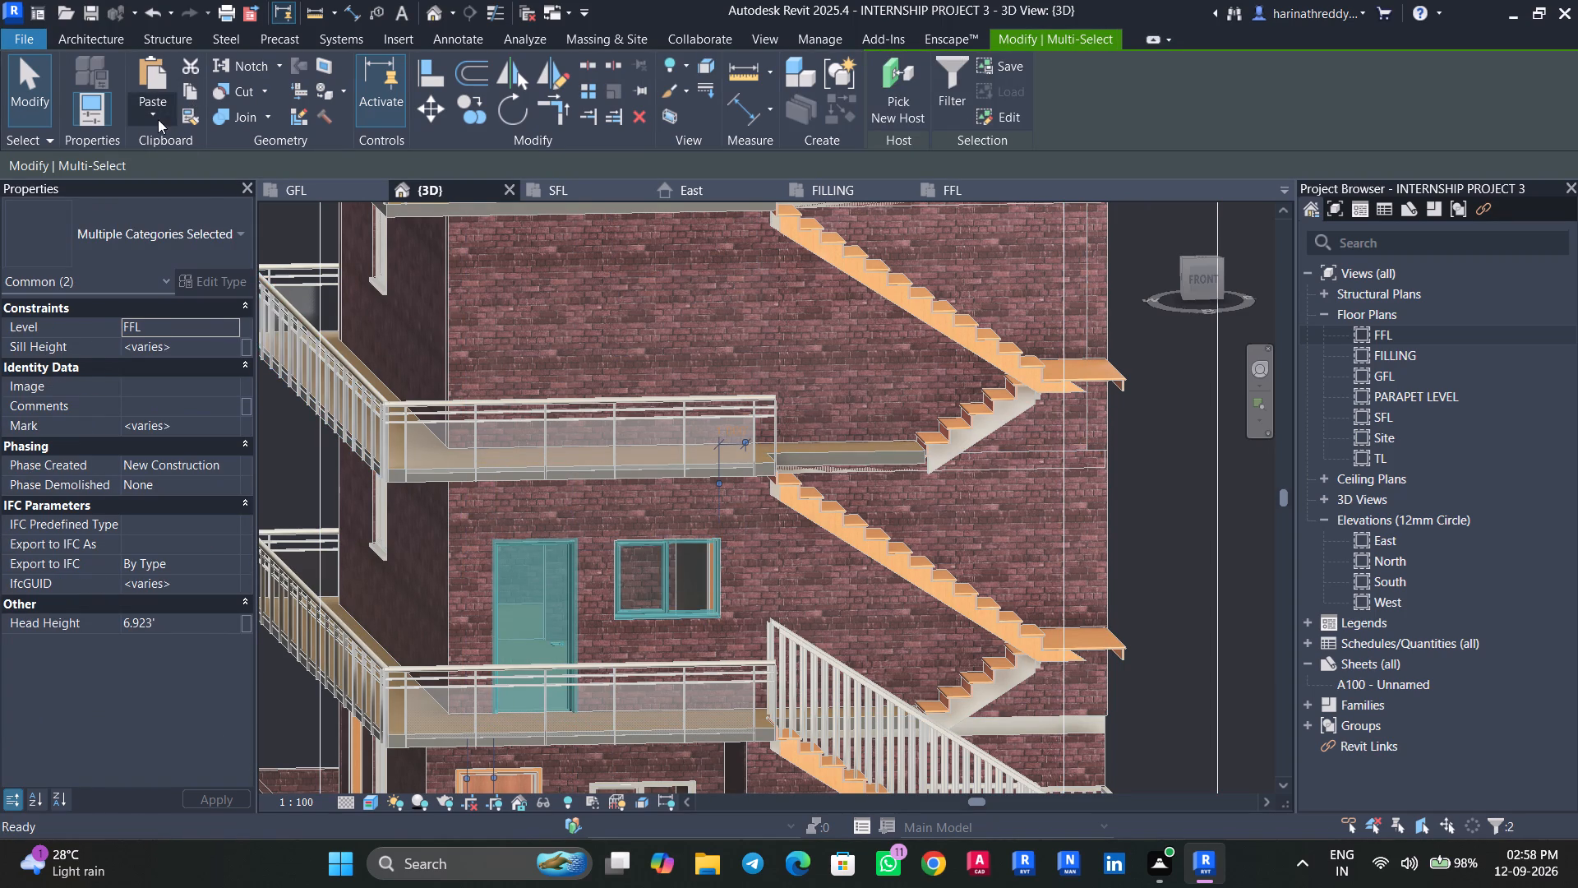
{"action": "left_click", "coordinate": [158, 119]}
{"action": "left_click", "coordinate": [201, 194]}
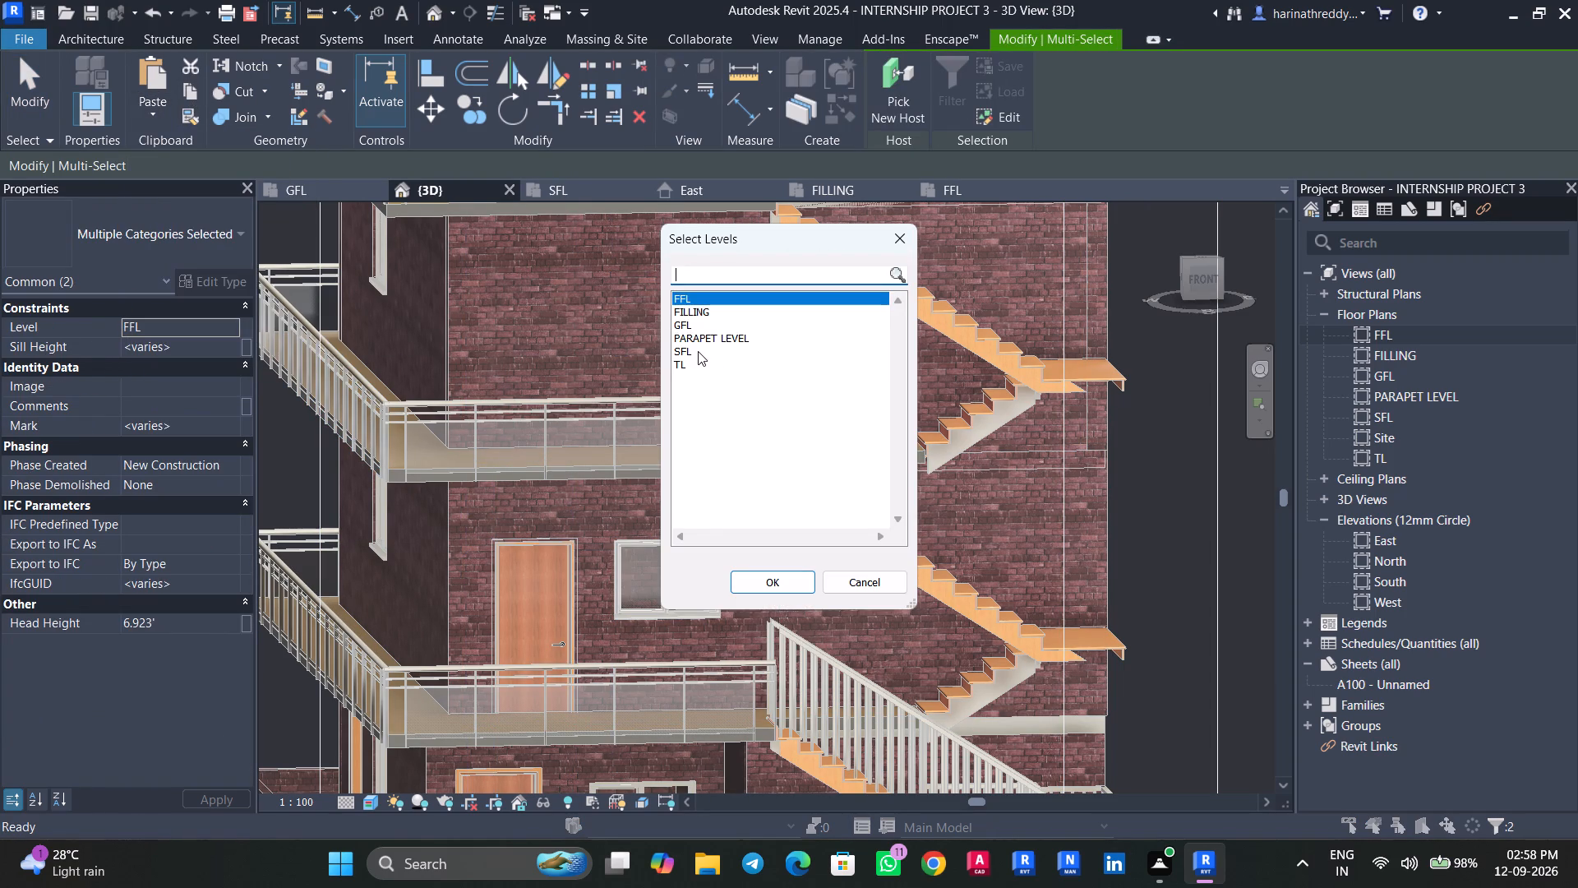
{"action": "left_click", "coordinate": [698, 351]}
{"action": "left_click", "coordinate": [773, 573]}
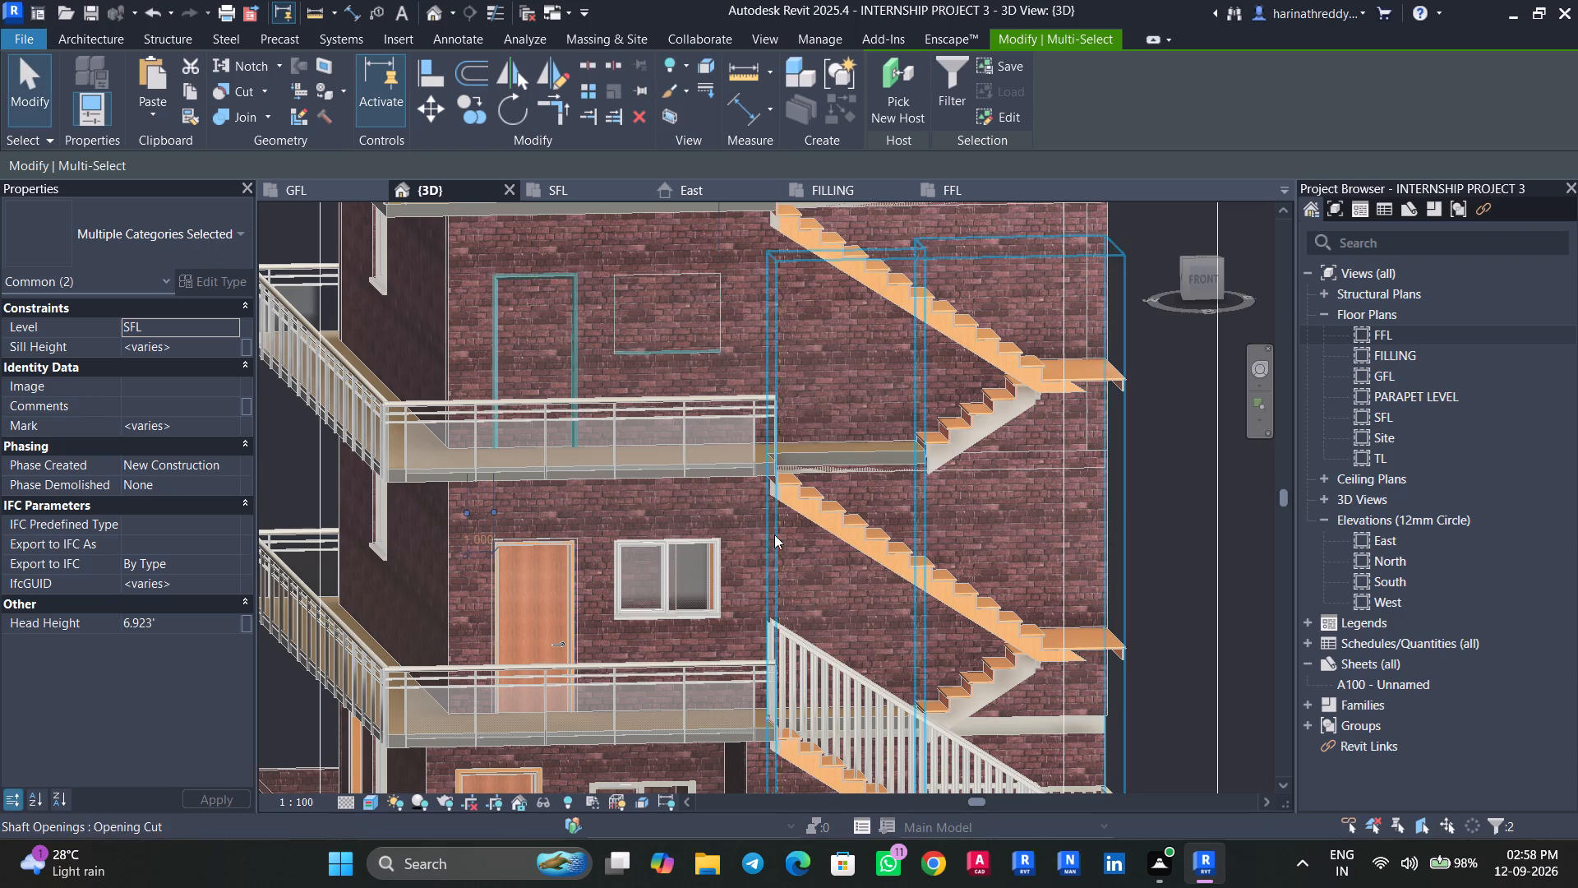
{"action": "middle_click_drag", "start_coordinate": [841, 491], "coordinate": [803, 624], "text": "shift"}
{"action": "key", "text": "Escape"}
{"action": "key", "text": "Escape"}
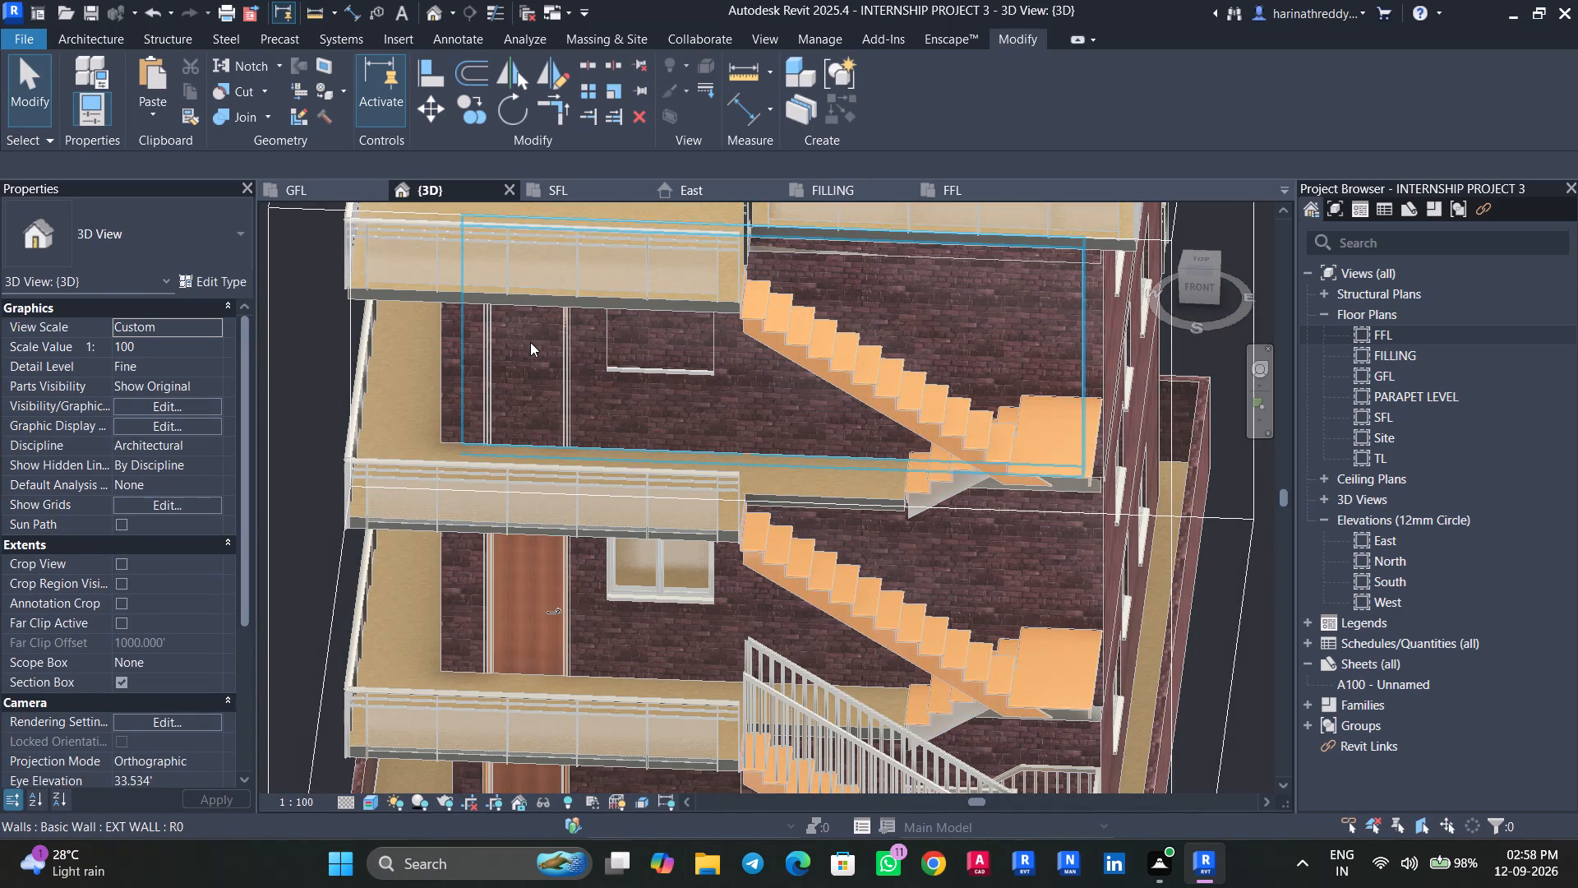
Use Cut Geometry on the overlapping EXT WALL at SFL to open it for the pasted D1 door and W1 window.
{"action": "middle_click_drag", "start_coordinate": [547, 380], "coordinate": [565, 282], "text": "shift"}
{"action": "left_click", "coordinate": [257, 93]}
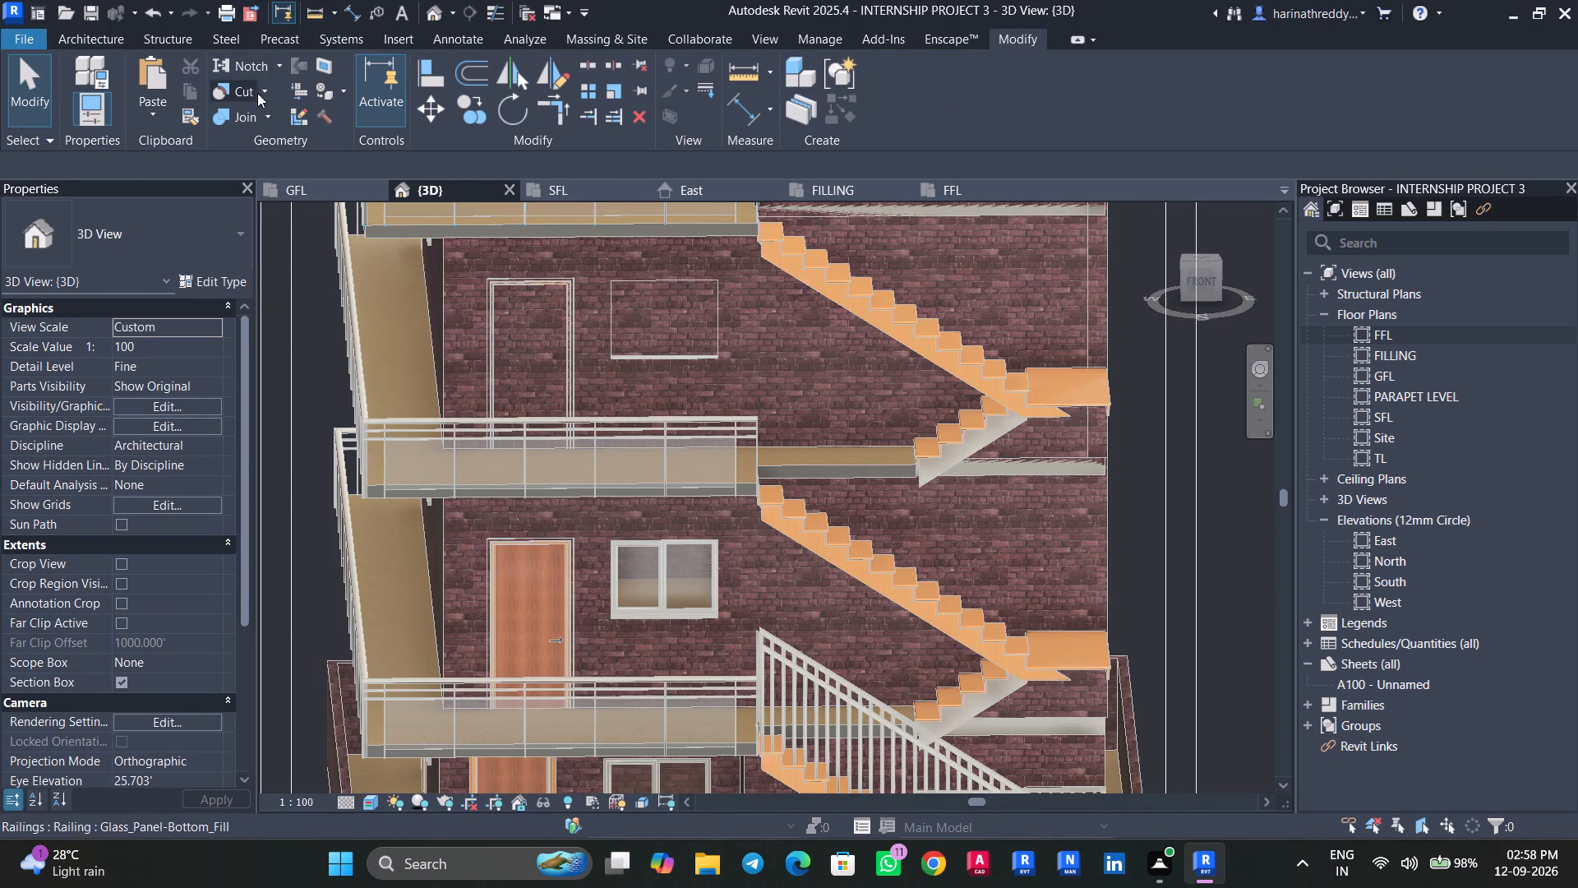
{"action": "left_click", "coordinate": [265, 85]}
{"action": "left_click", "coordinate": [262, 122]}
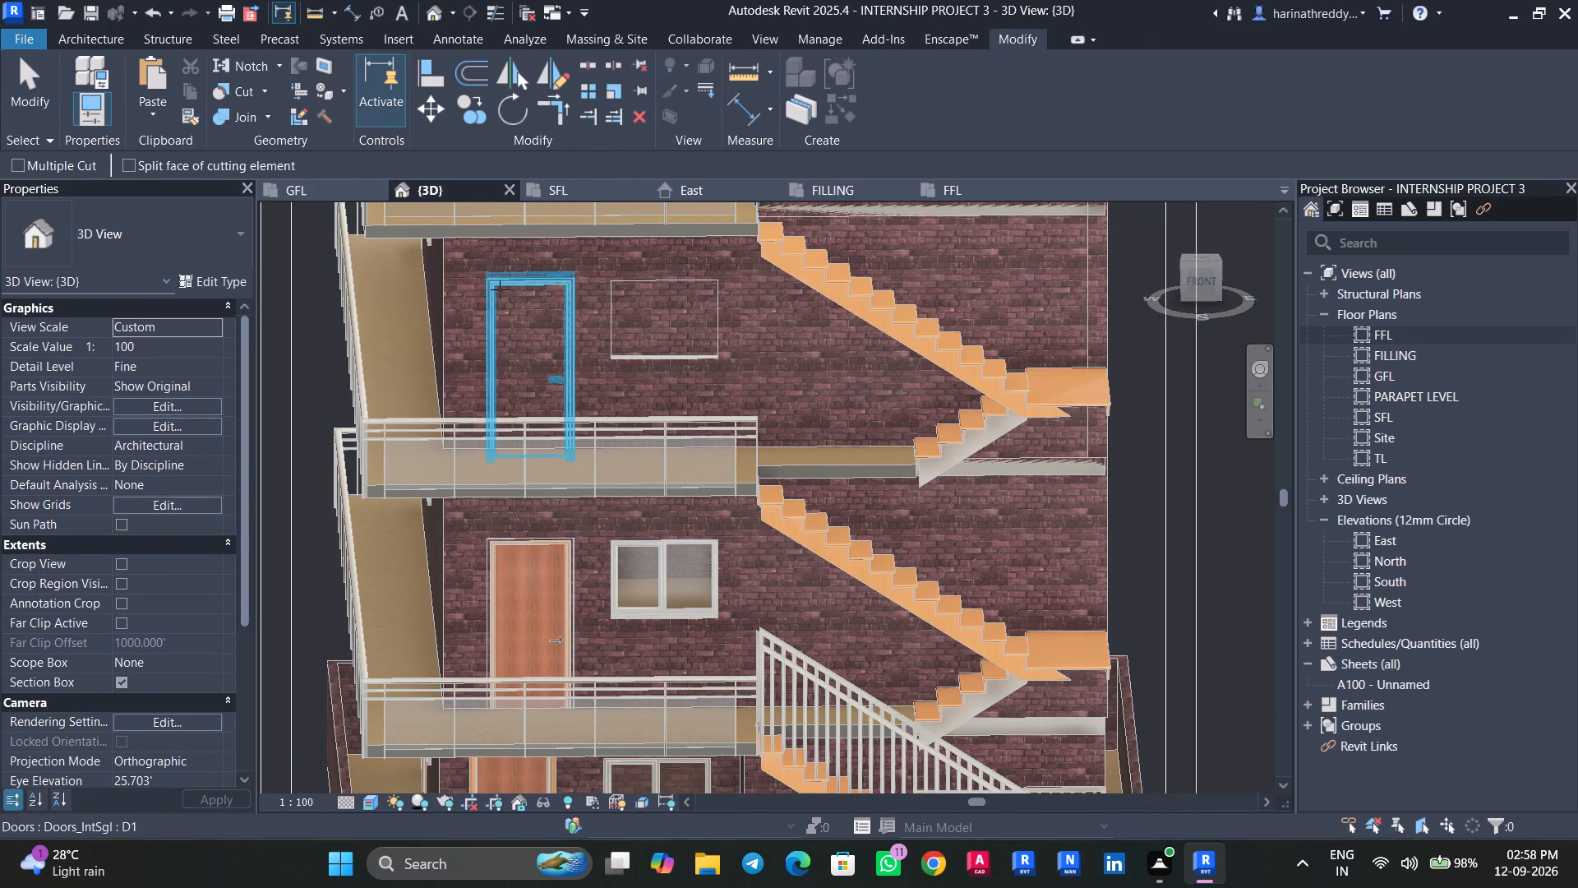
{"action": "left_click", "coordinate": [476, 267]}
{"action": "left_click", "coordinate": [519, 317]}
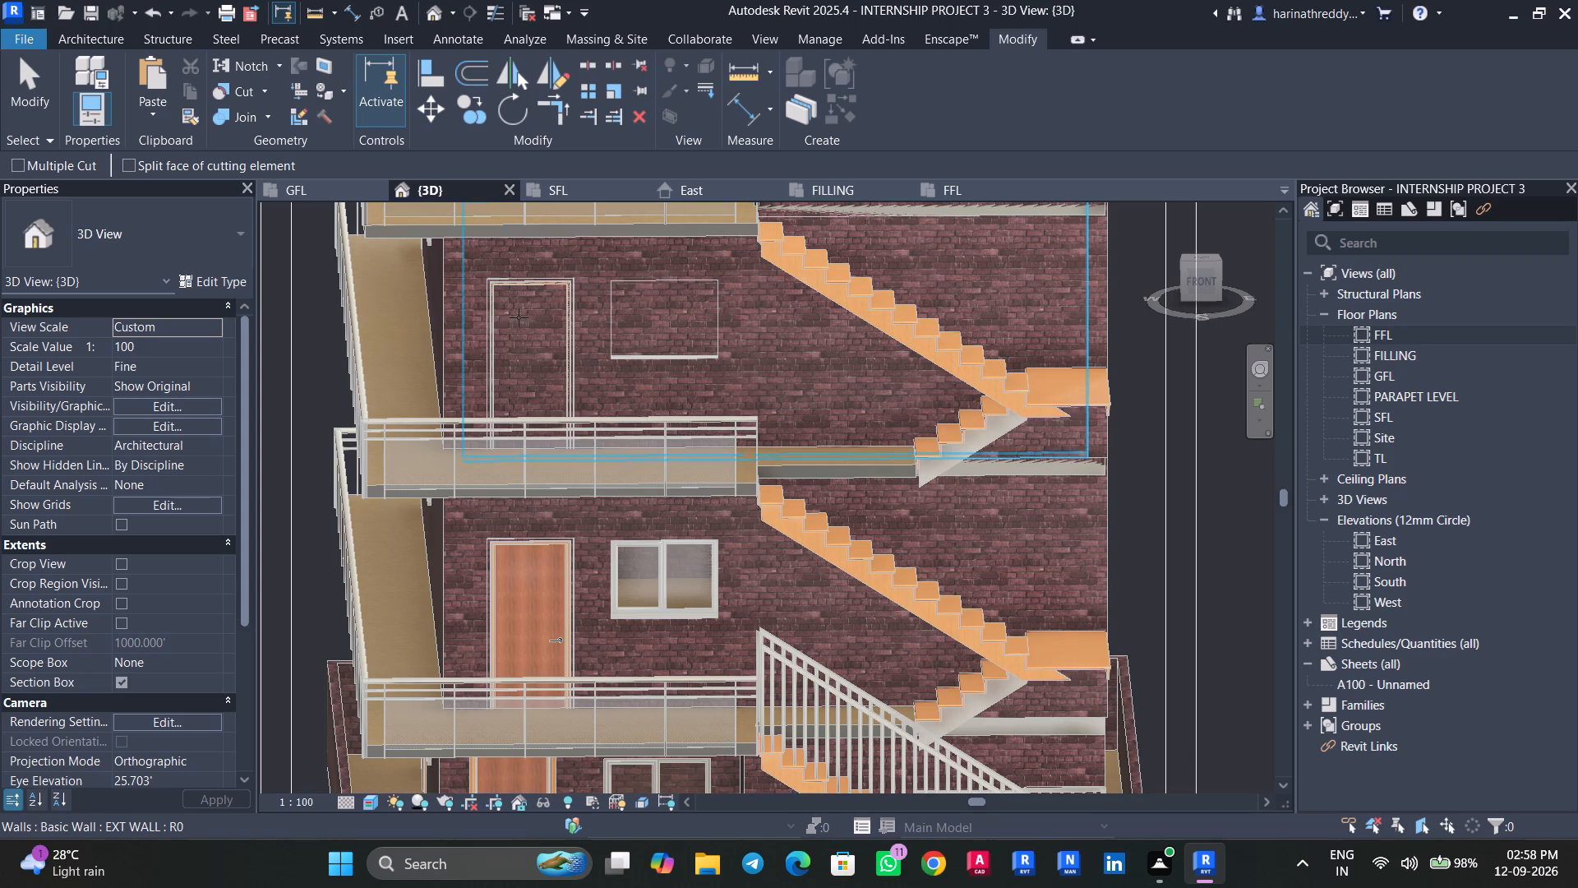
{"action": "left_click", "coordinate": [478, 293]}
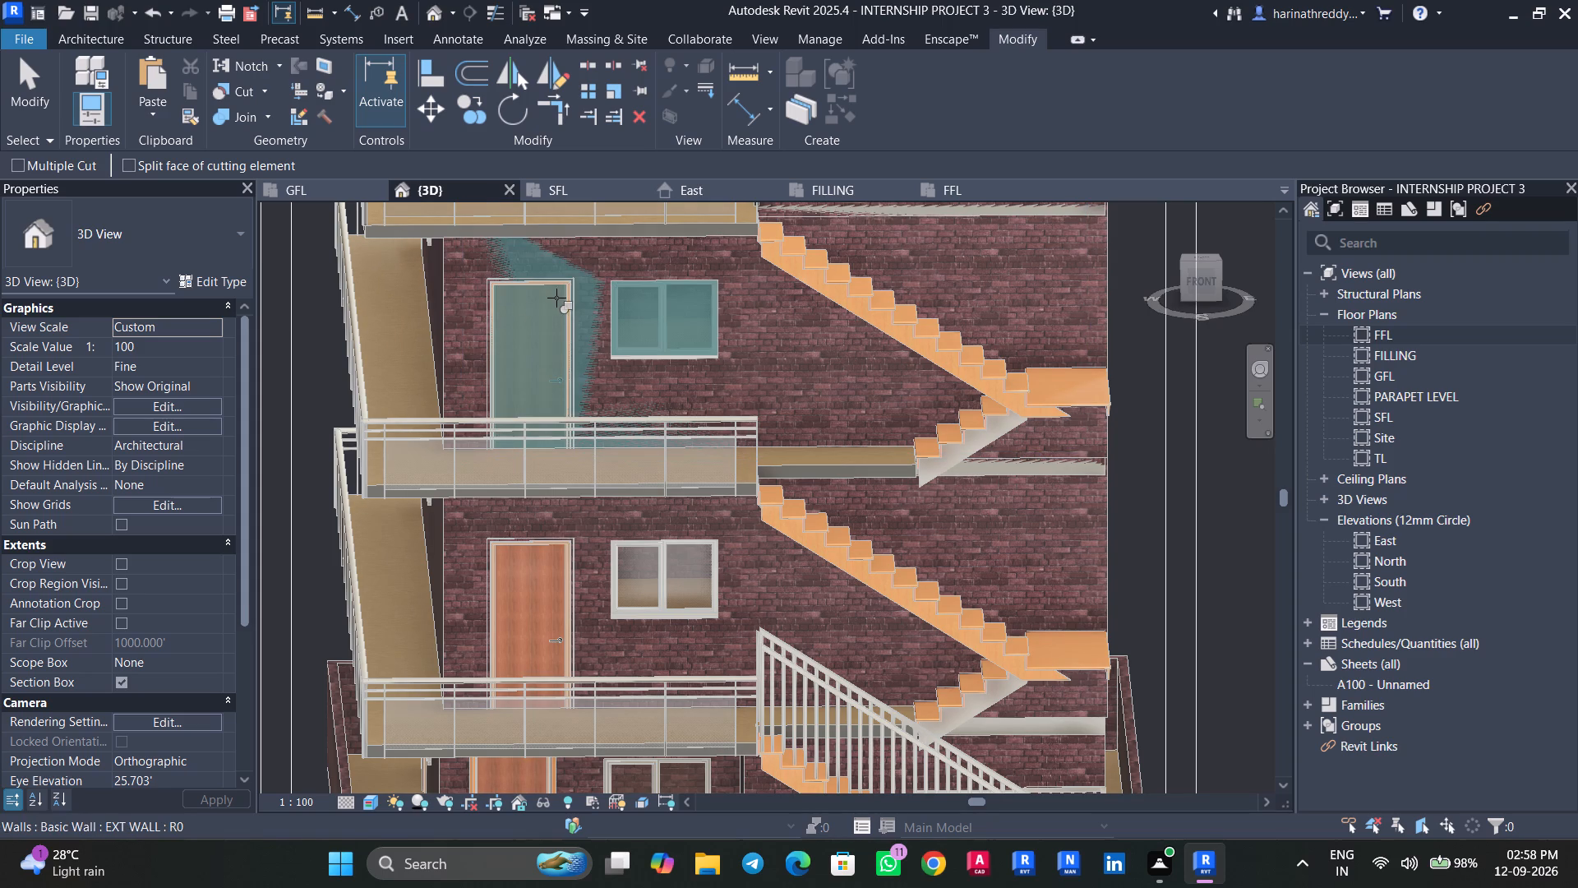
{"action": "key", "text": "Tab"}
{"action": "key", "text": "Tab"}
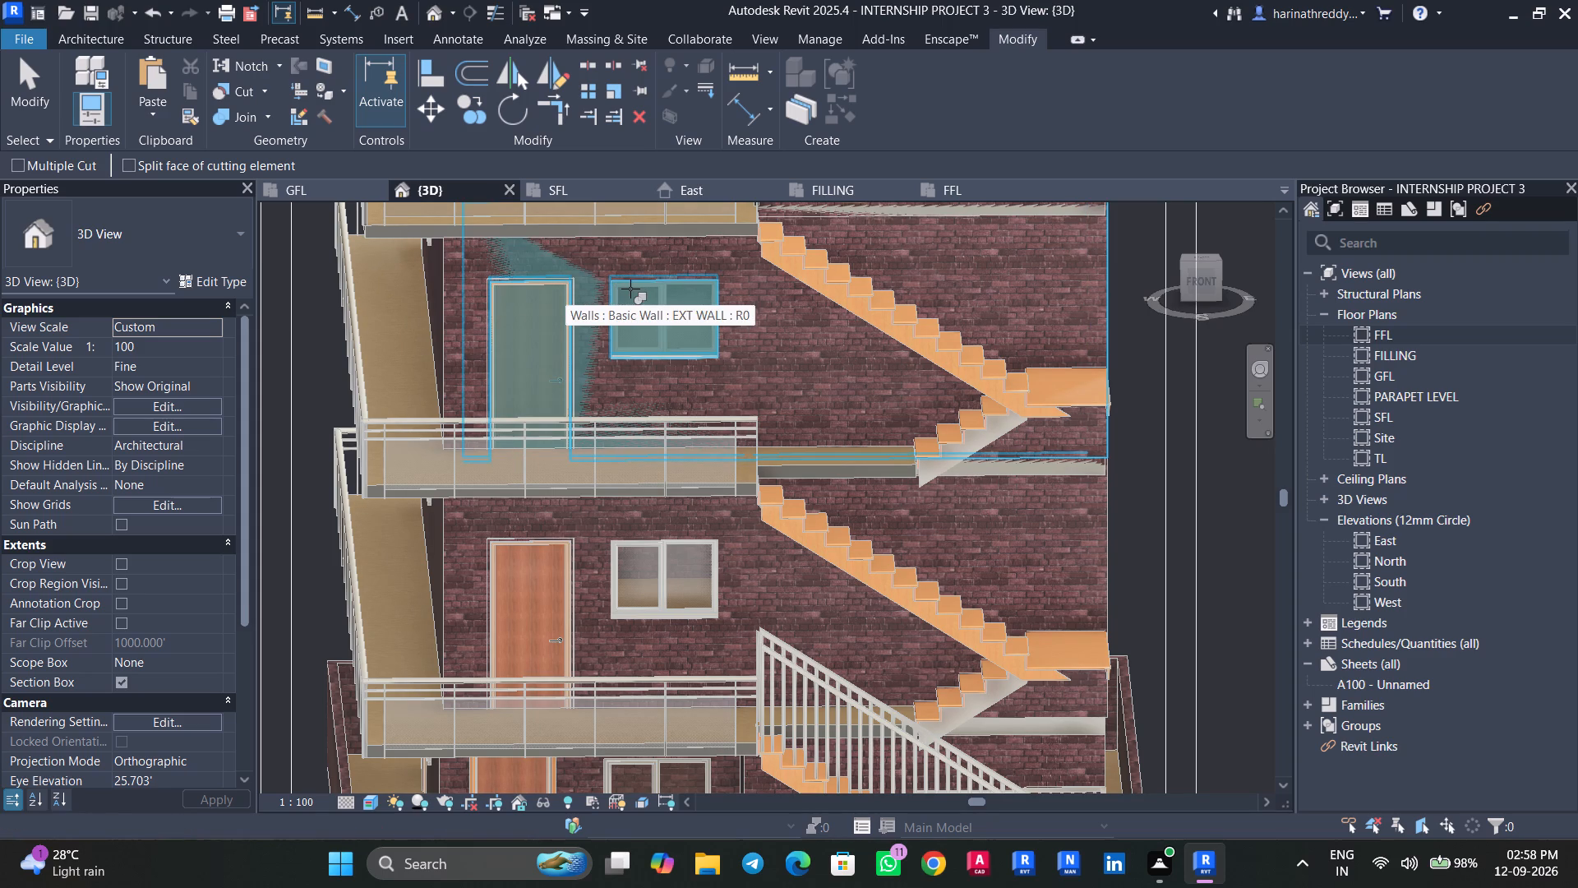
{"action": "left_click", "coordinate": [630, 289]}
{"action": "key", "text": "Escape"}
{"action": "key", "text": "Escape"}
Copy the ground-floor stair's 1100mm railing and paste it aligned to level FFL.
{"action": "scroll", "coordinate": [349, 370], "scroll_direction": "down", "scroll_amount": 1}
{"action": "scroll", "coordinate": [349, 370], "scroll_direction": "up", "scroll_amount": 1}
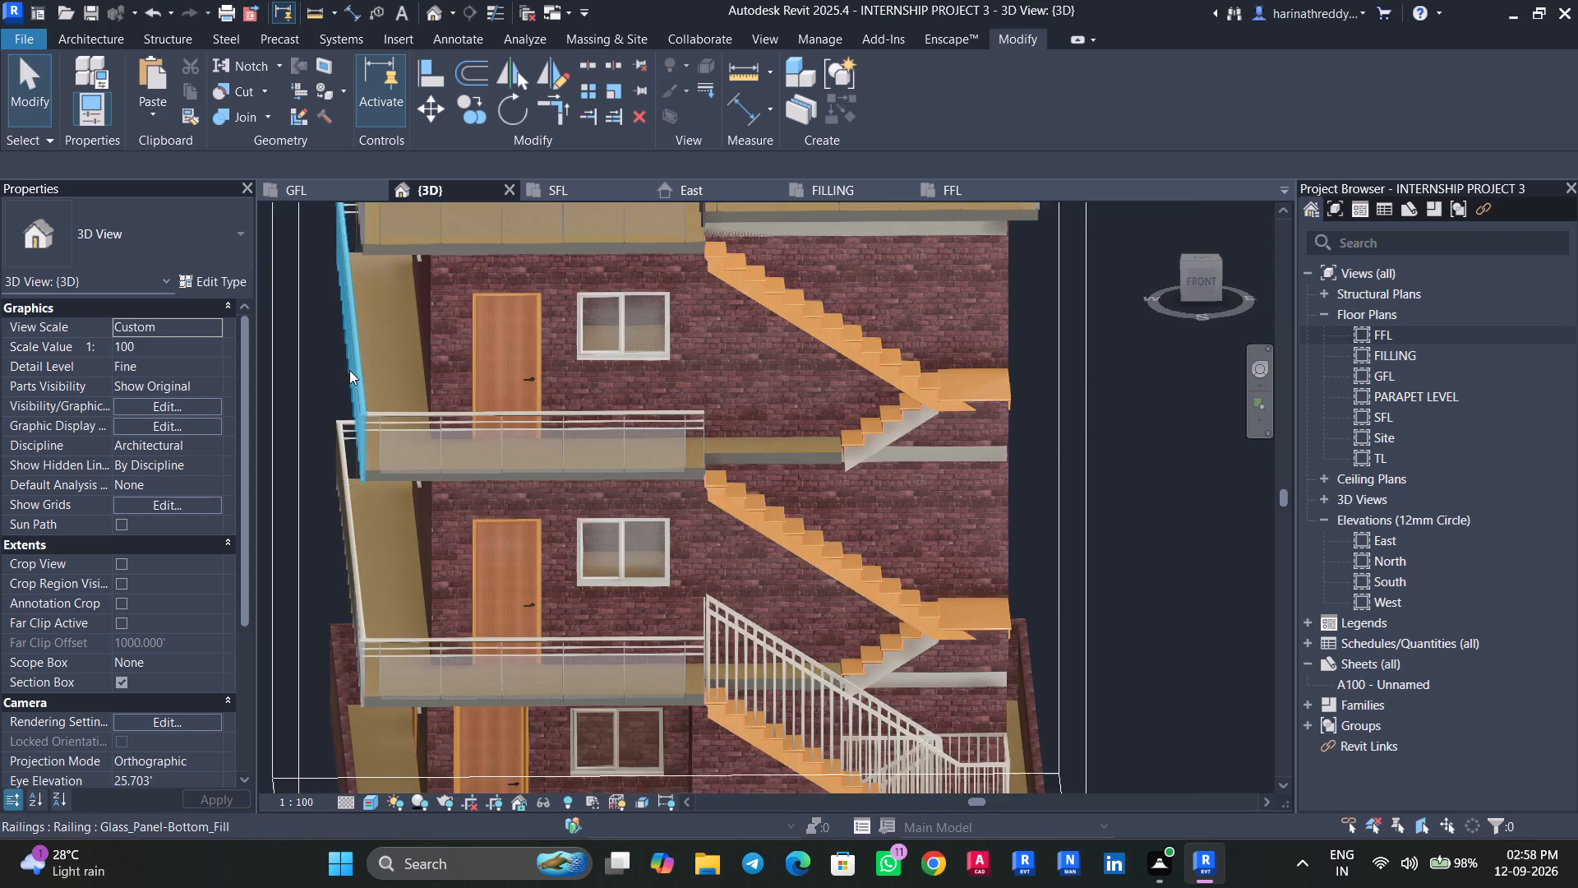
{"action": "scroll", "coordinate": [347, 376], "scroll_direction": "down", "scroll_amount": 1, "text": "shift"}
{"action": "middle_click_drag", "start_coordinate": [355, 383], "coordinate": [788, 411], "text": "shift"}
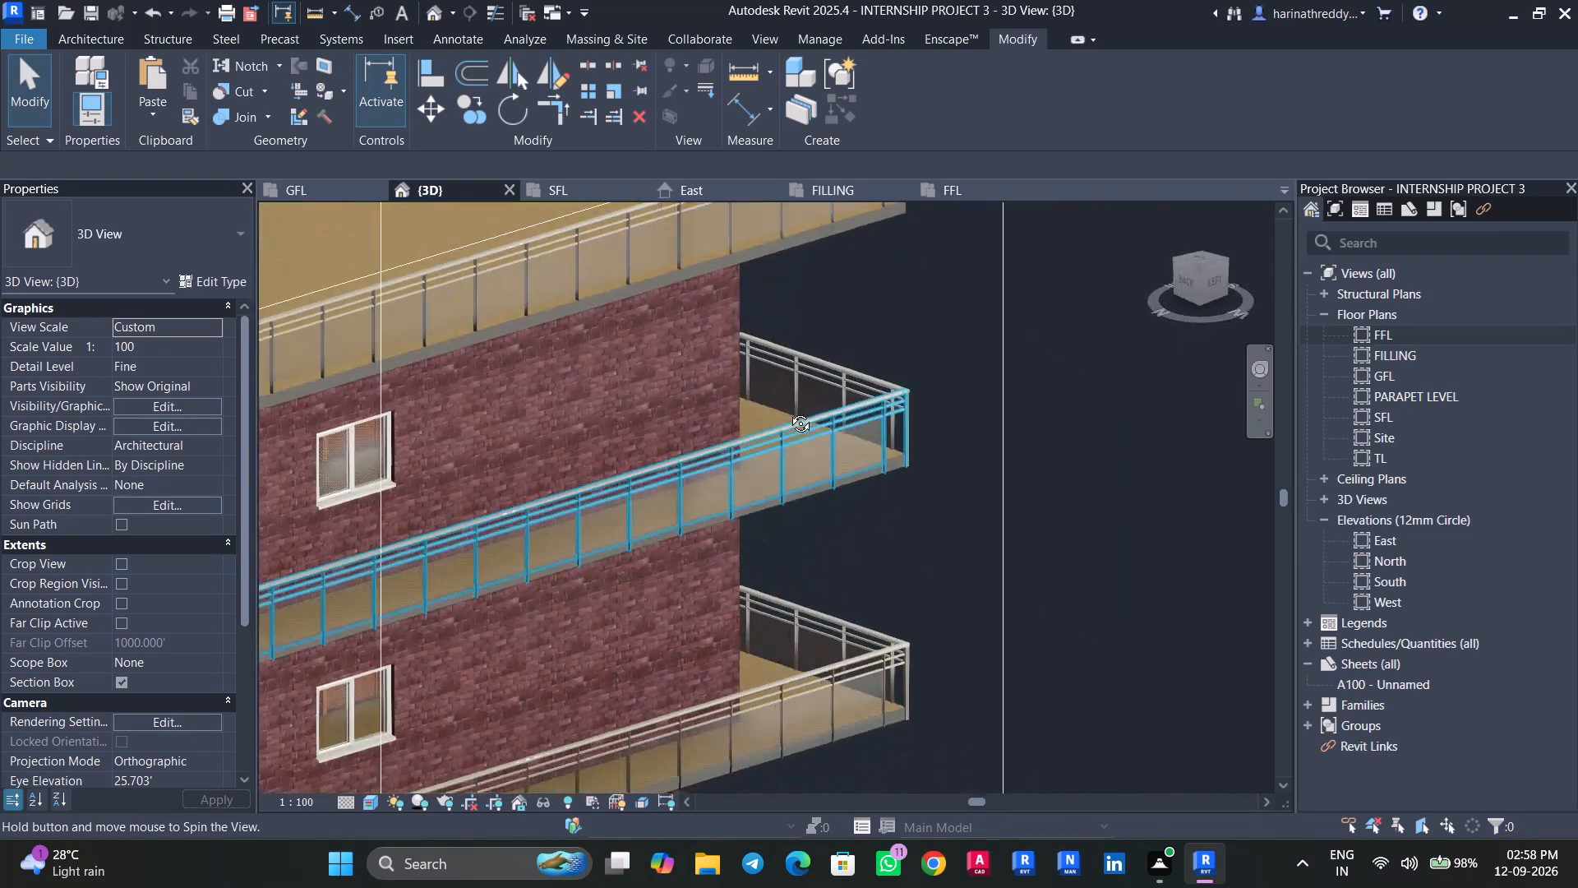
{"action": "middle_click_drag", "start_coordinate": [788, 411], "coordinate": [344, 400], "text": "shift"}
{"action": "scroll", "coordinate": [344, 400], "scroll_direction": "down", "scroll_amount": 7}
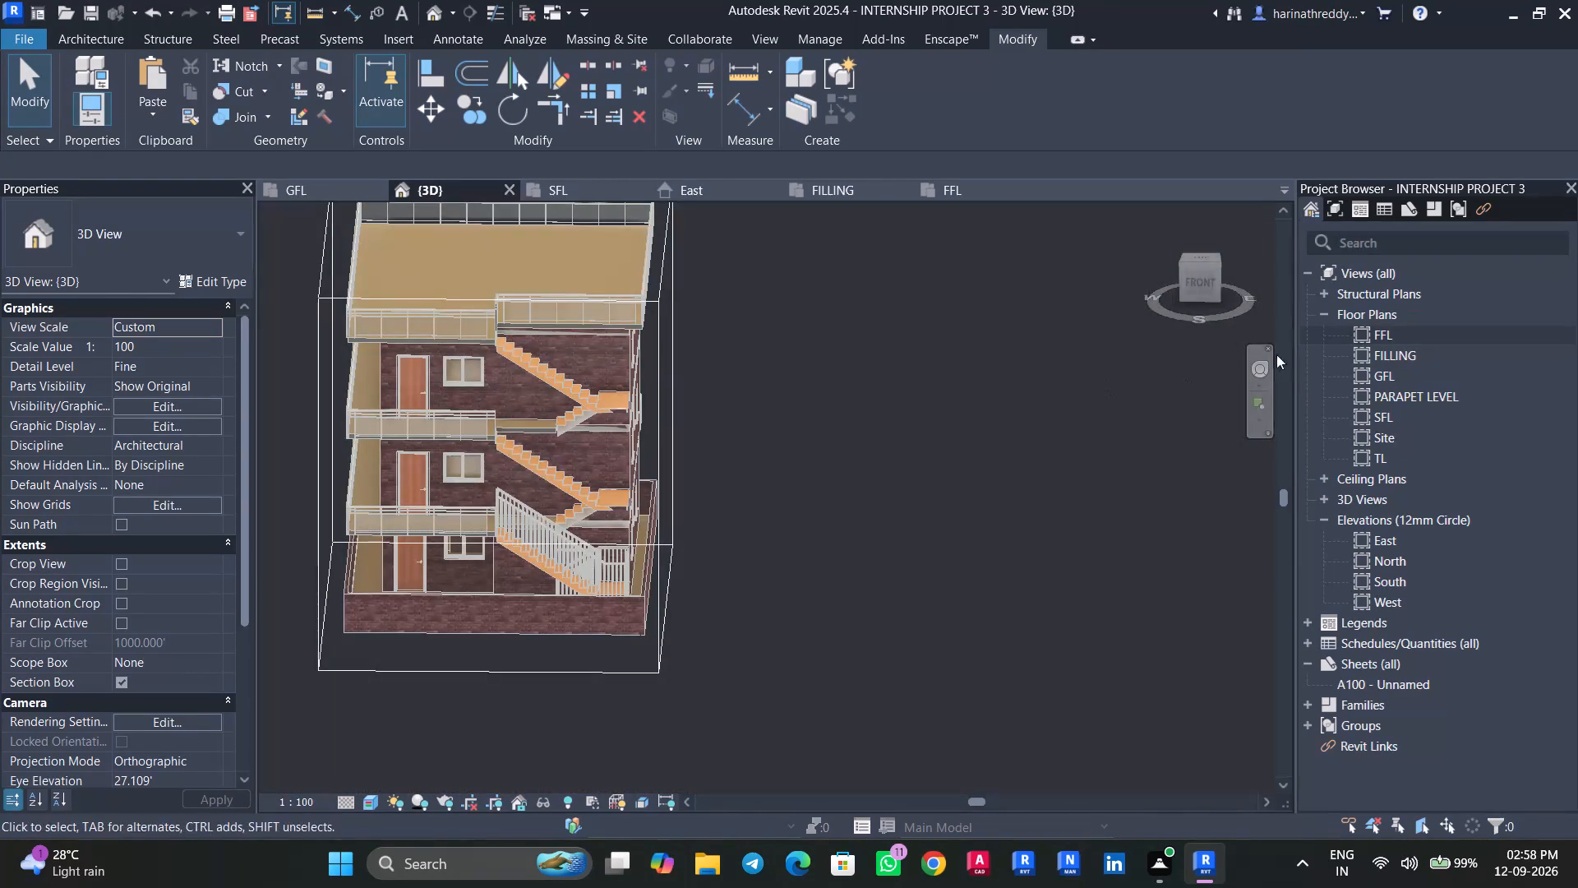
{"action": "left_click", "coordinate": [1196, 288]}
{"action": "scroll", "coordinate": [772, 557], "scroll_direction": "up", "scroll_amount": 8}
{"action": "scroll", "coordinate": [772, 580], "scroll_direction": "down", "scroll_amount": 8}
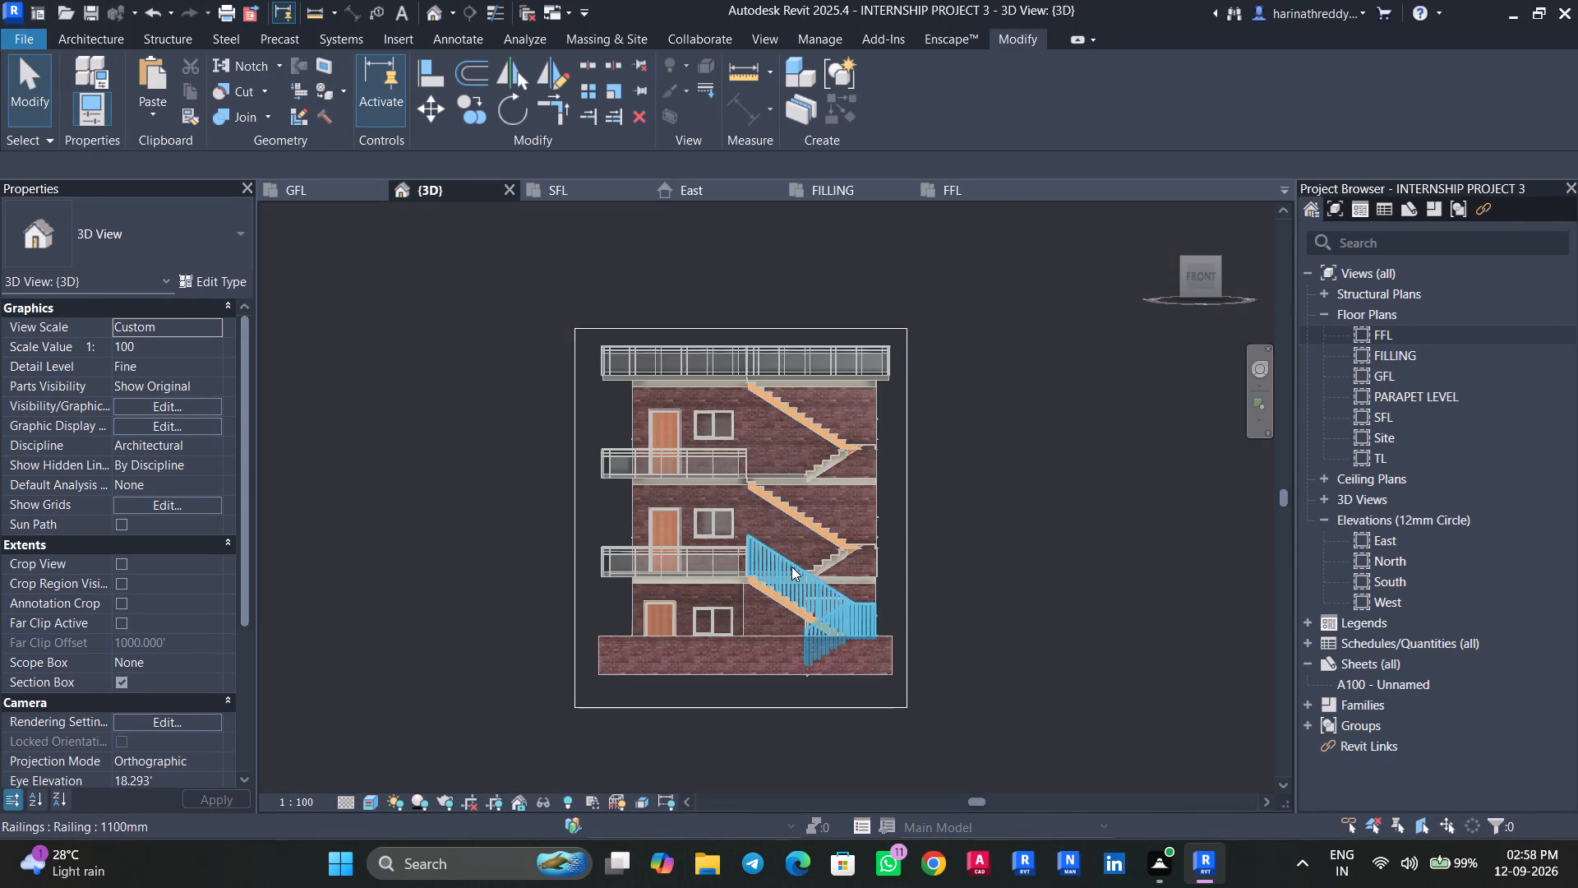
{"action": "scroll", "coordinate": [791, 570], "scroll_direction": "up", "scroll_amount": 5}
{"action": "left_click", "coordinate": [791, 570]}
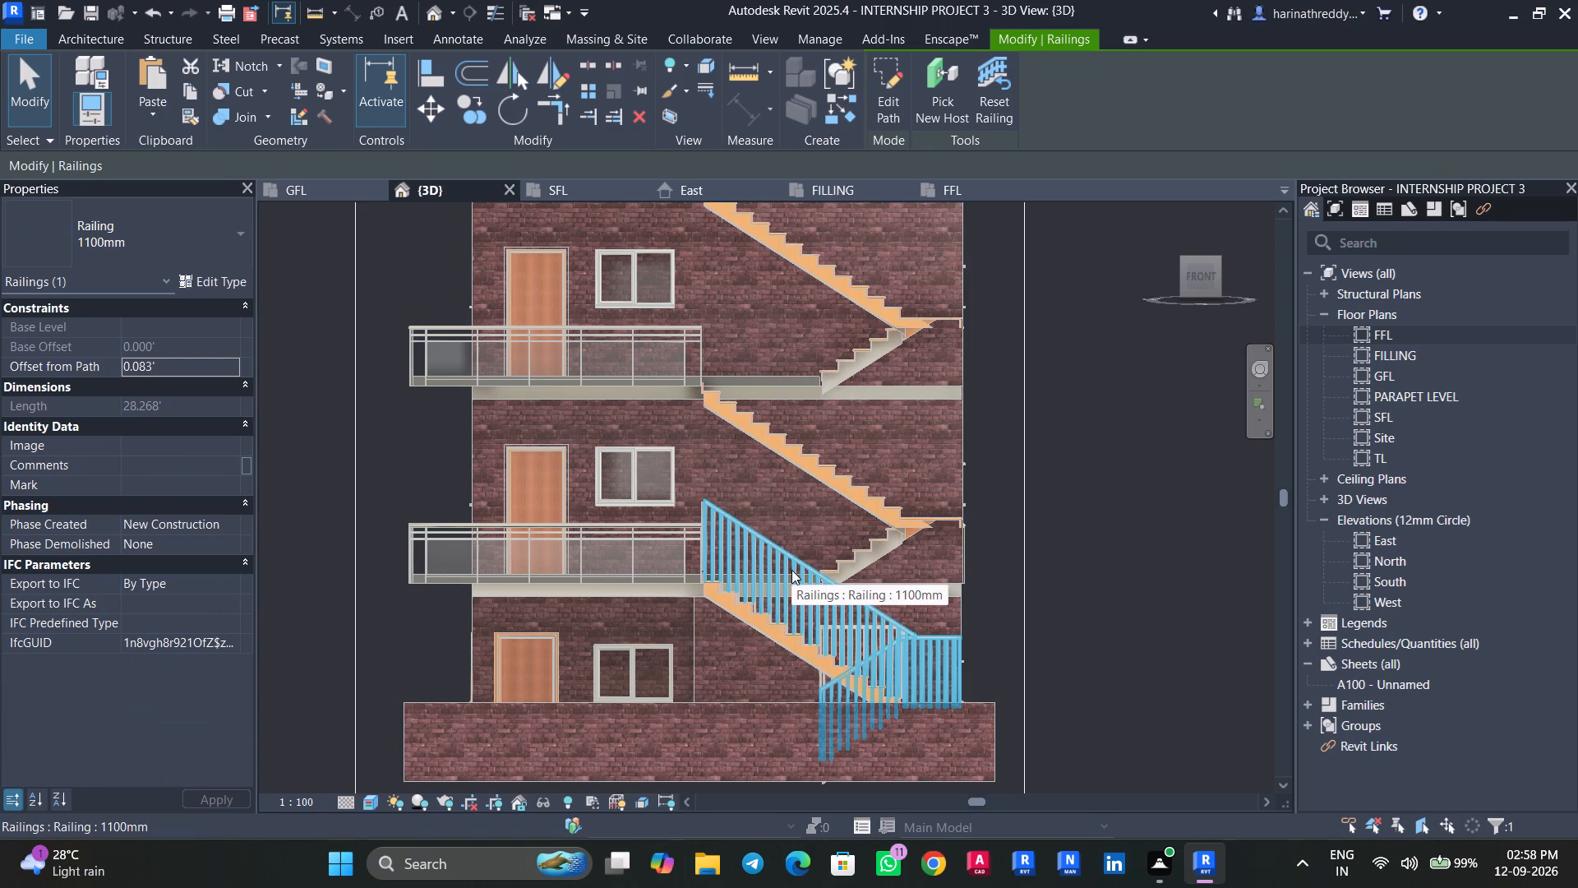
{"action": "left_click", "coordinate": [197, 95]}
{"action": "left_click", "coordinate": [155, 118]}
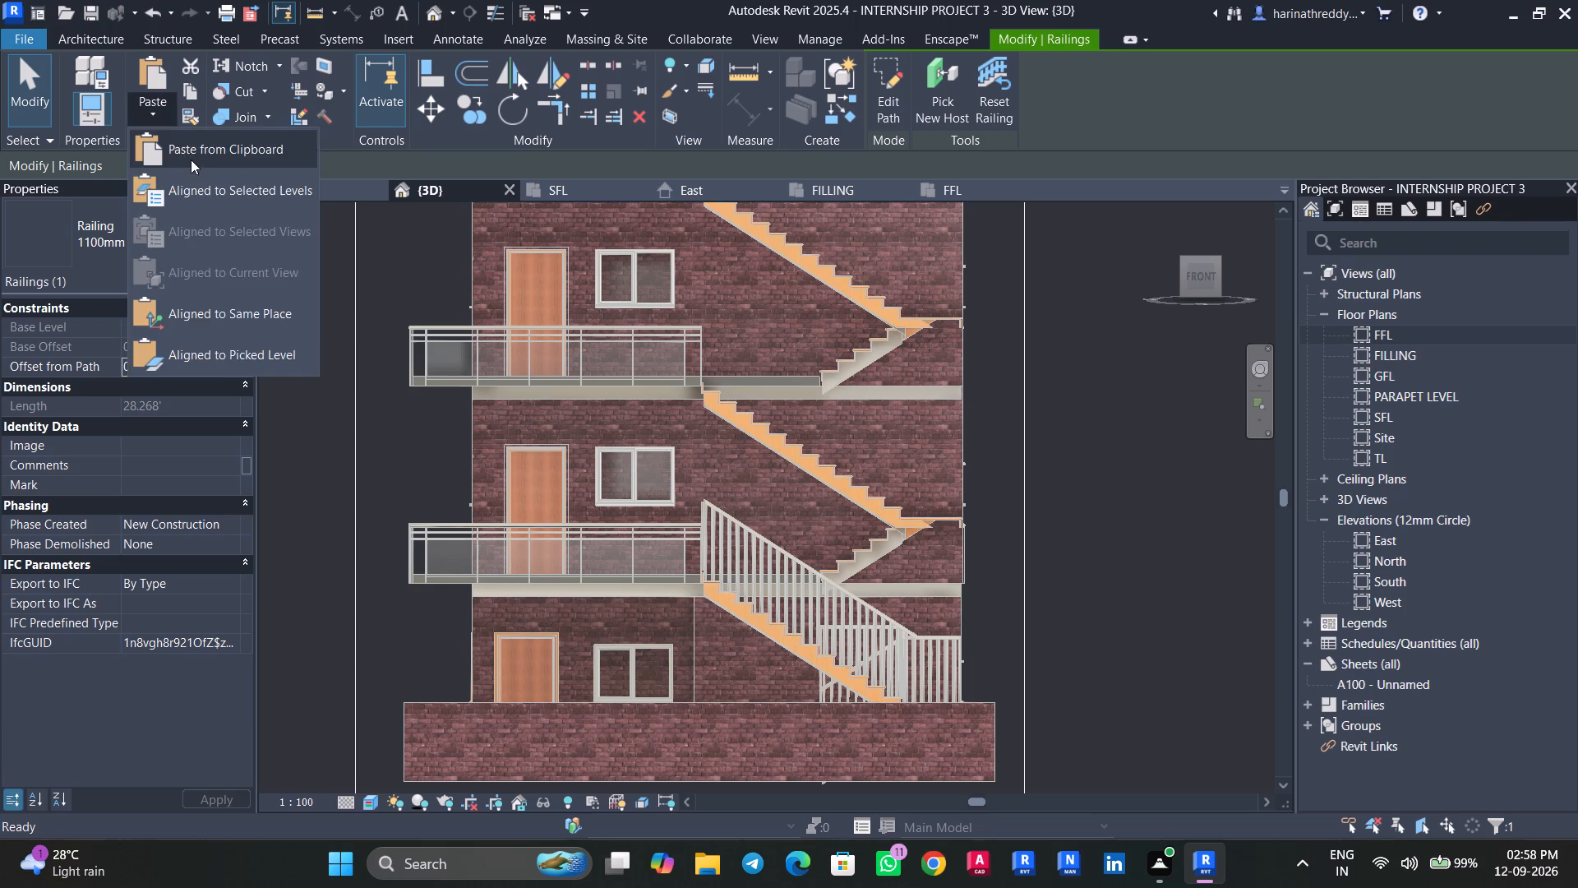
{"action": "left_click", "coordinate": [196, 192]}
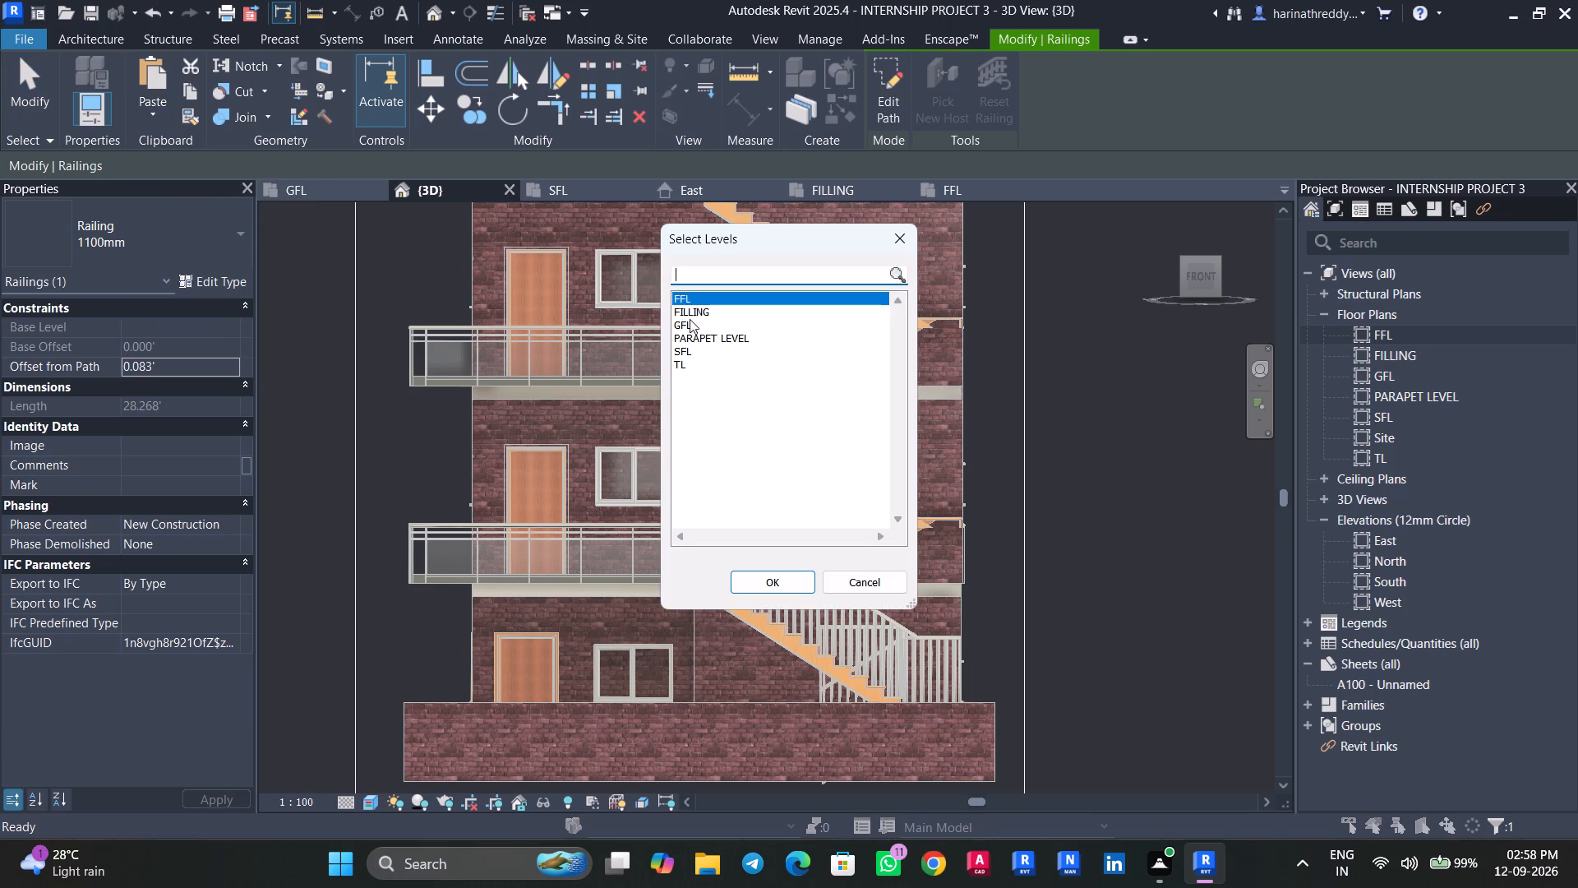
{"action": "left_click", "coordinate": [795, 586]}
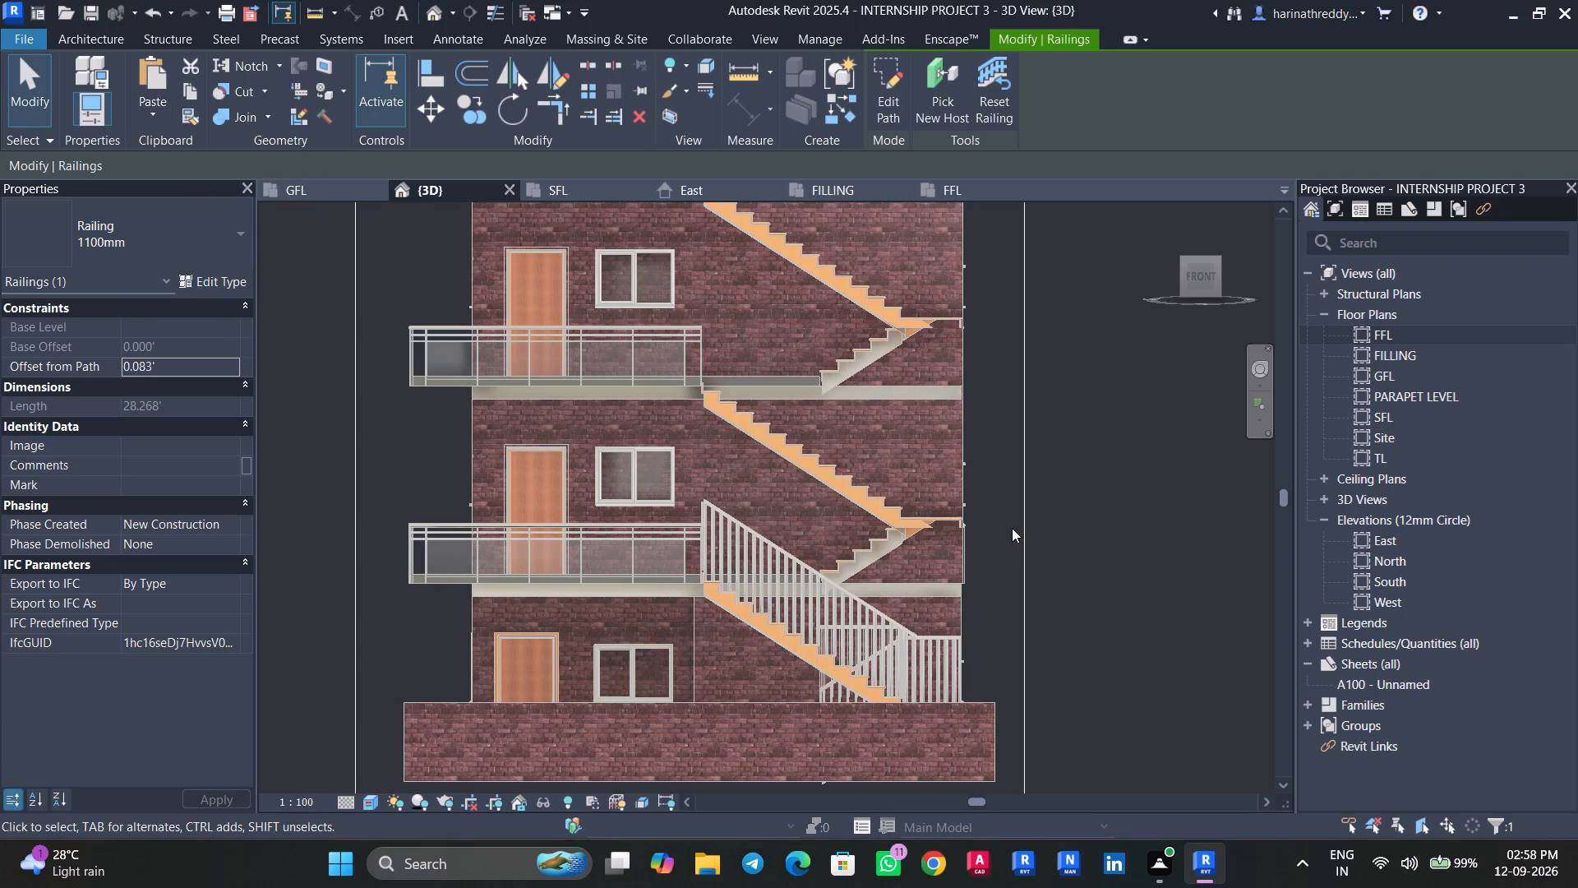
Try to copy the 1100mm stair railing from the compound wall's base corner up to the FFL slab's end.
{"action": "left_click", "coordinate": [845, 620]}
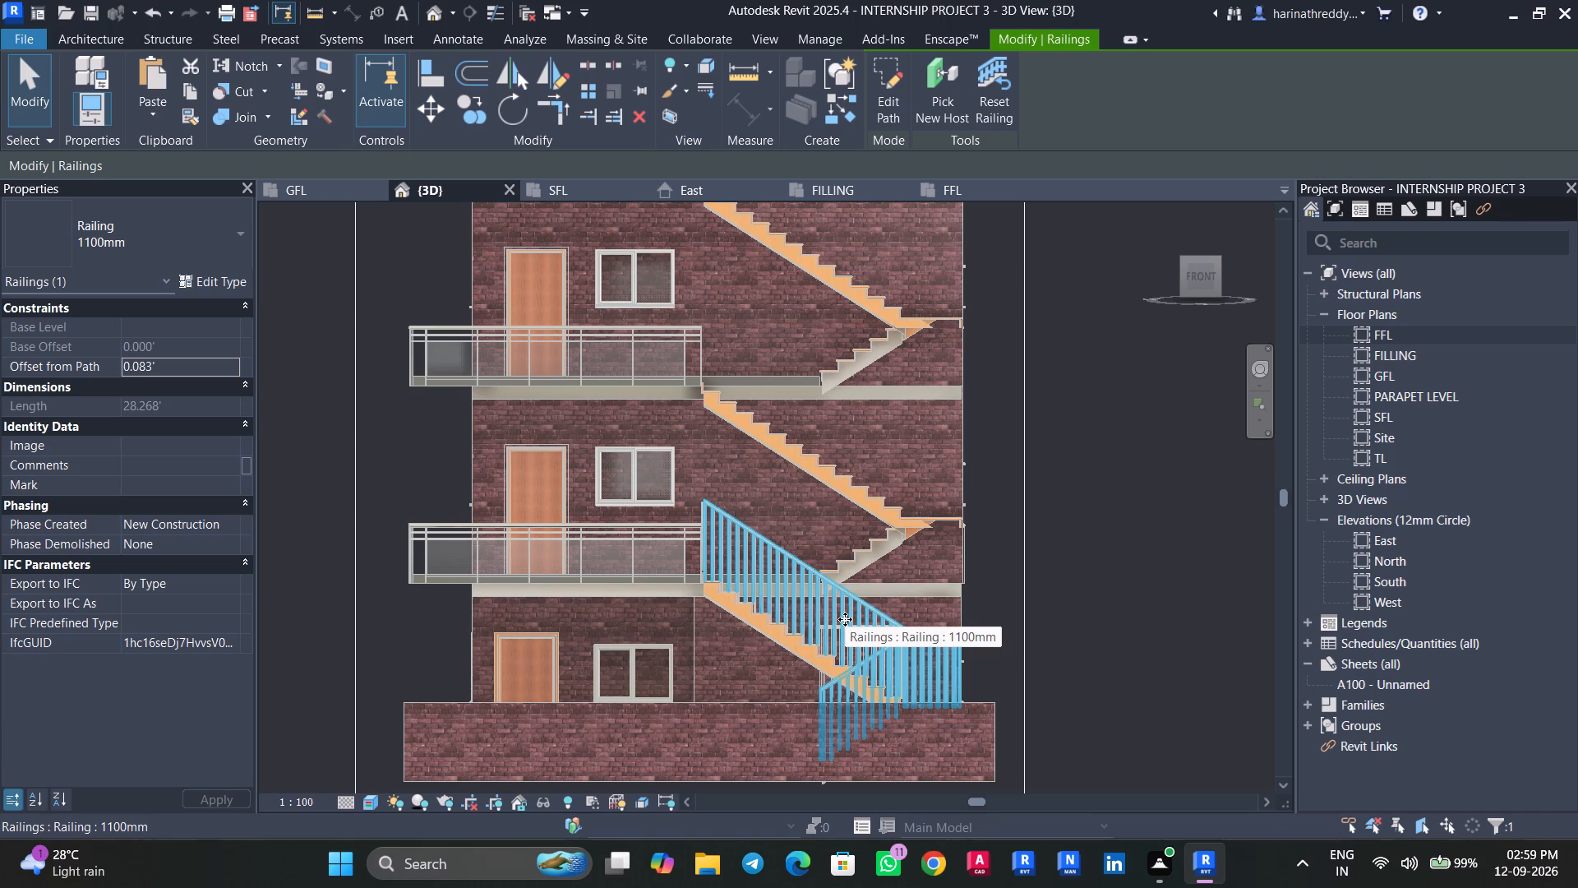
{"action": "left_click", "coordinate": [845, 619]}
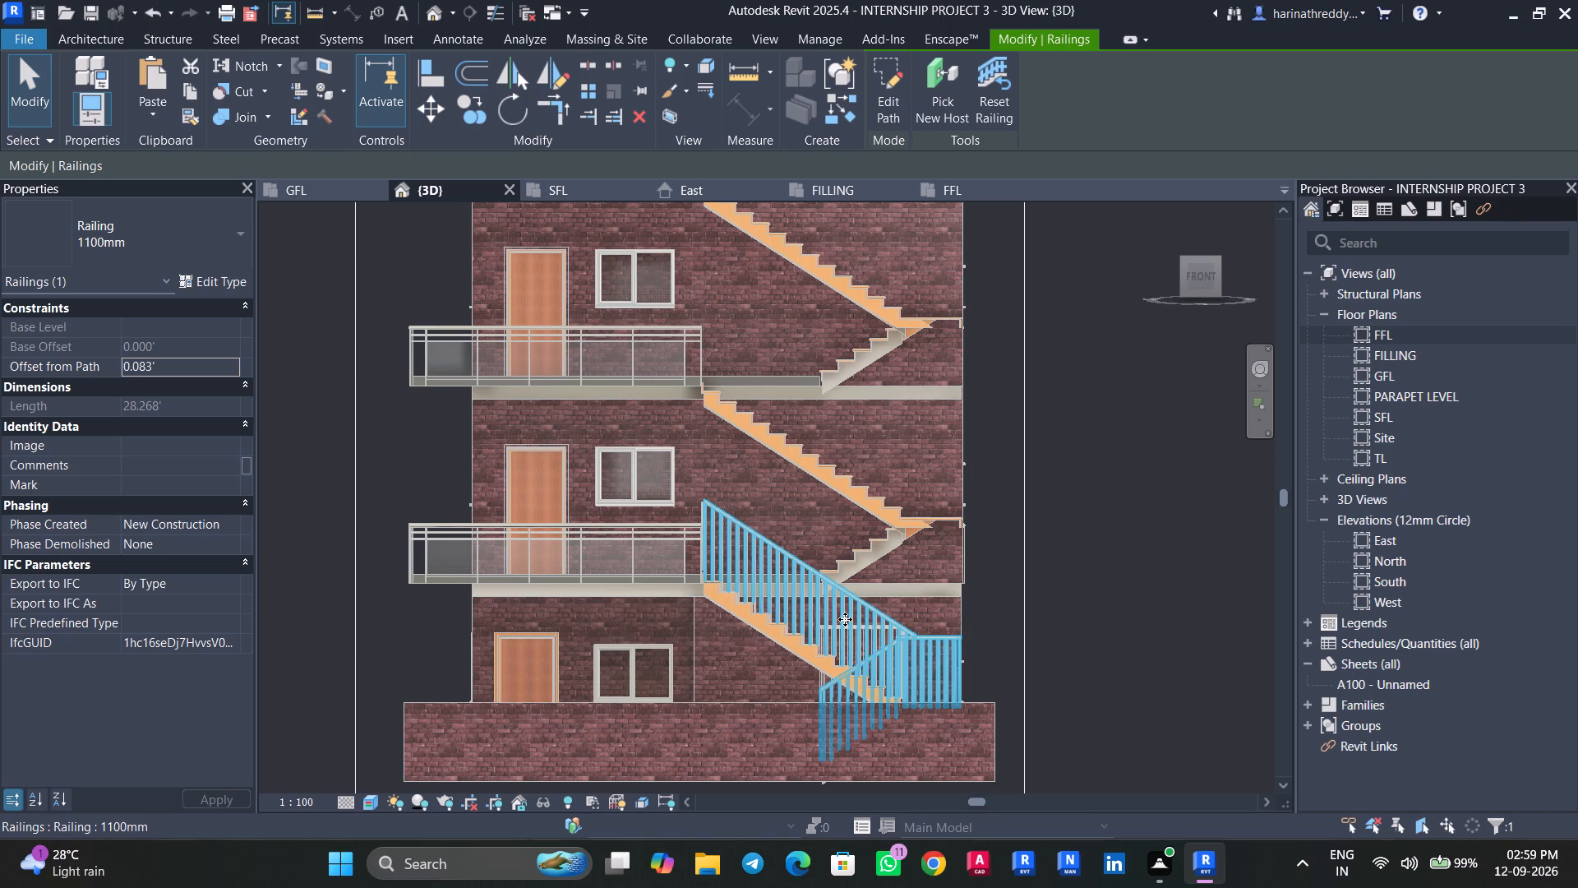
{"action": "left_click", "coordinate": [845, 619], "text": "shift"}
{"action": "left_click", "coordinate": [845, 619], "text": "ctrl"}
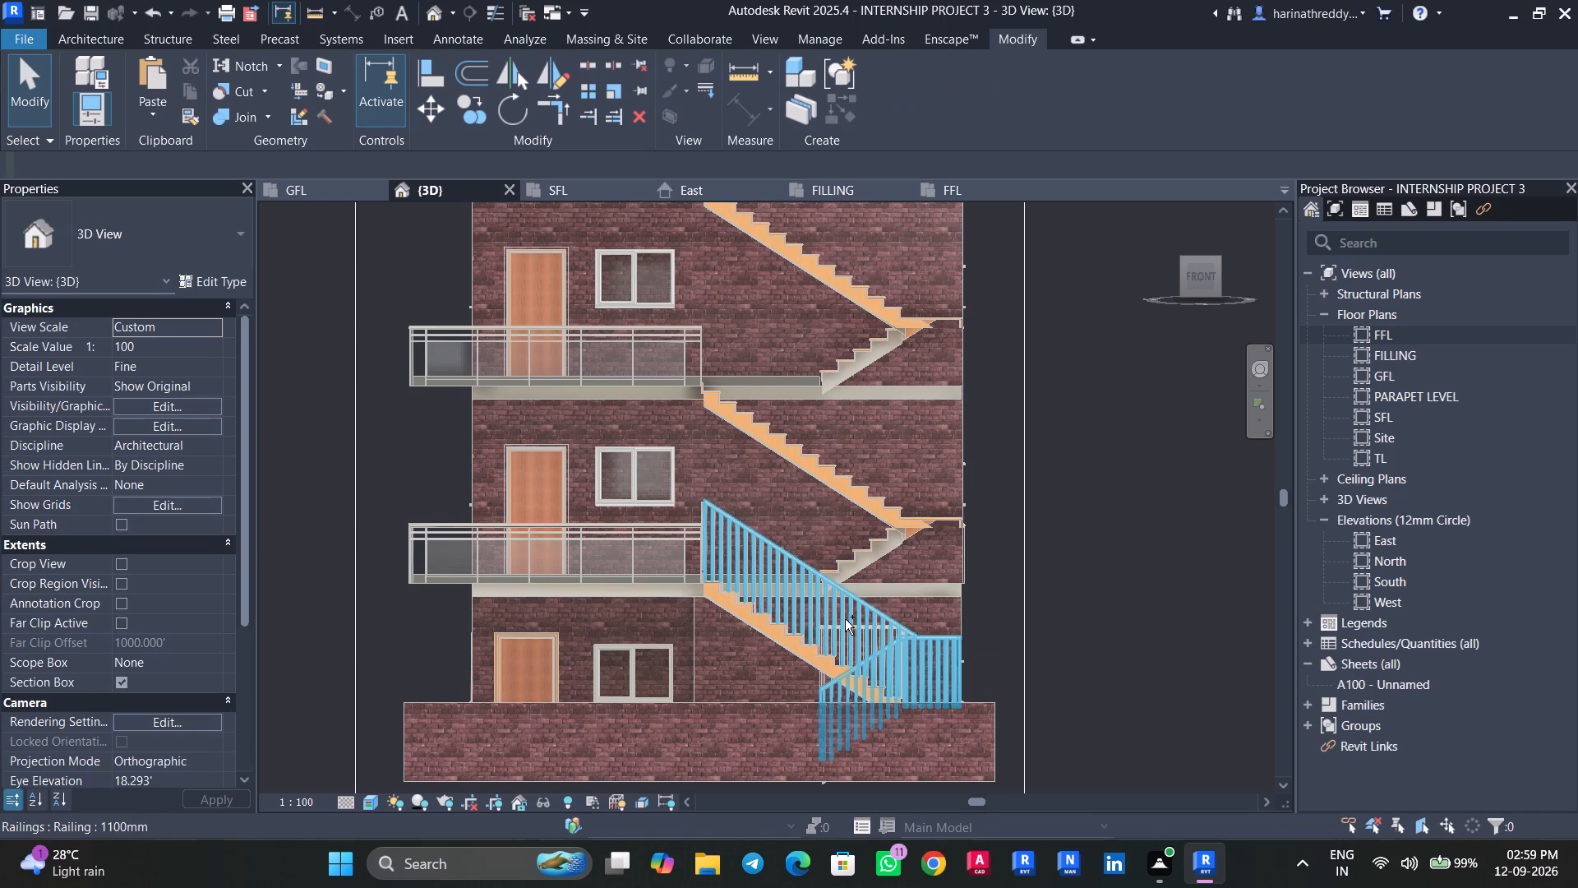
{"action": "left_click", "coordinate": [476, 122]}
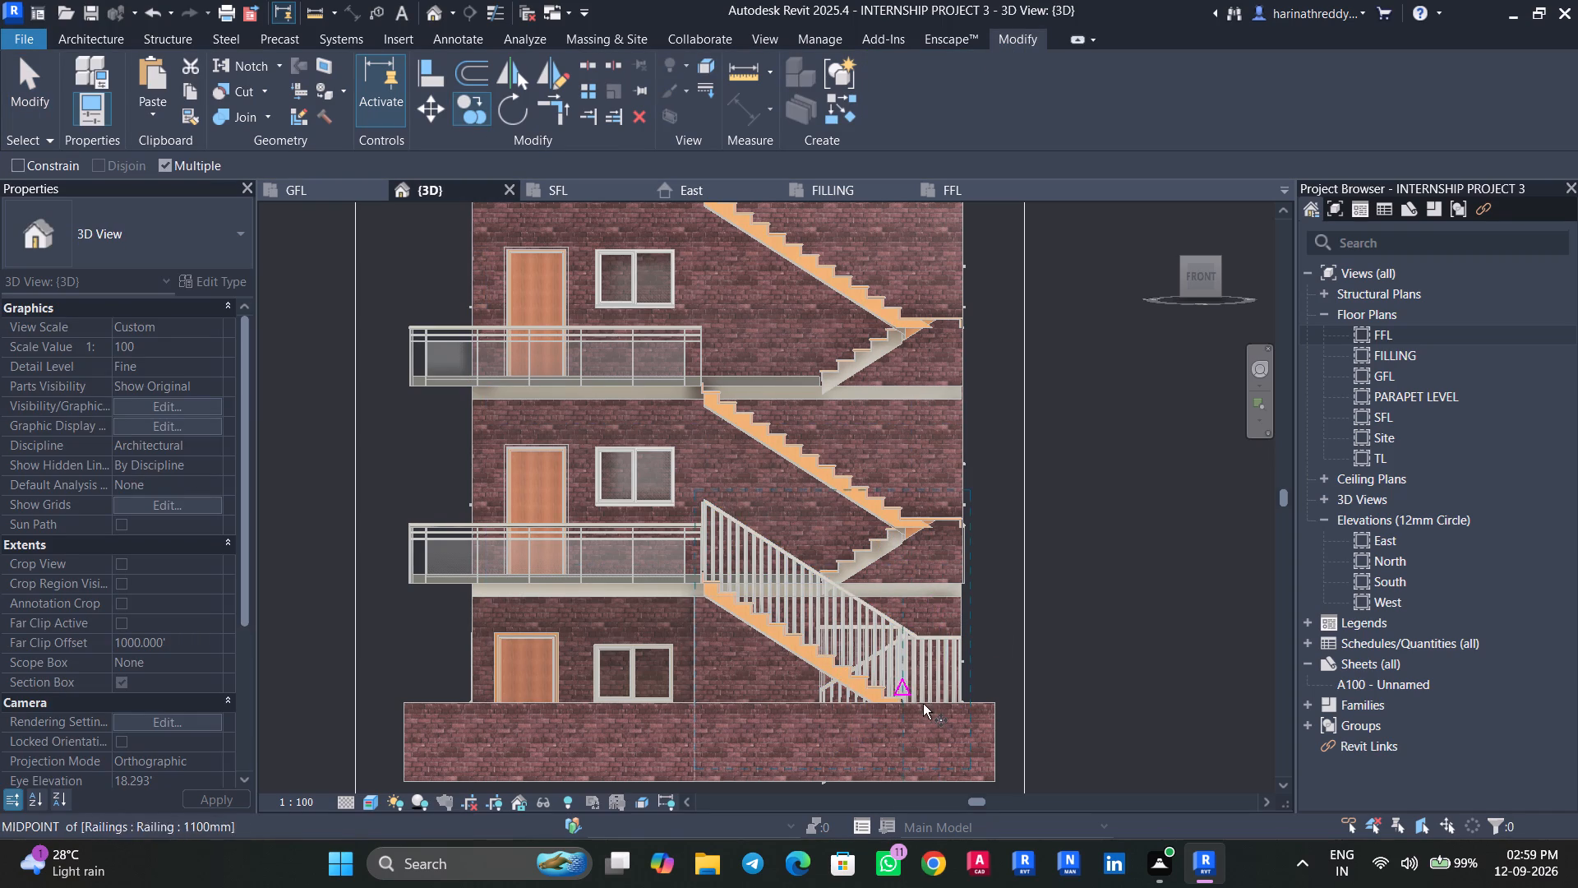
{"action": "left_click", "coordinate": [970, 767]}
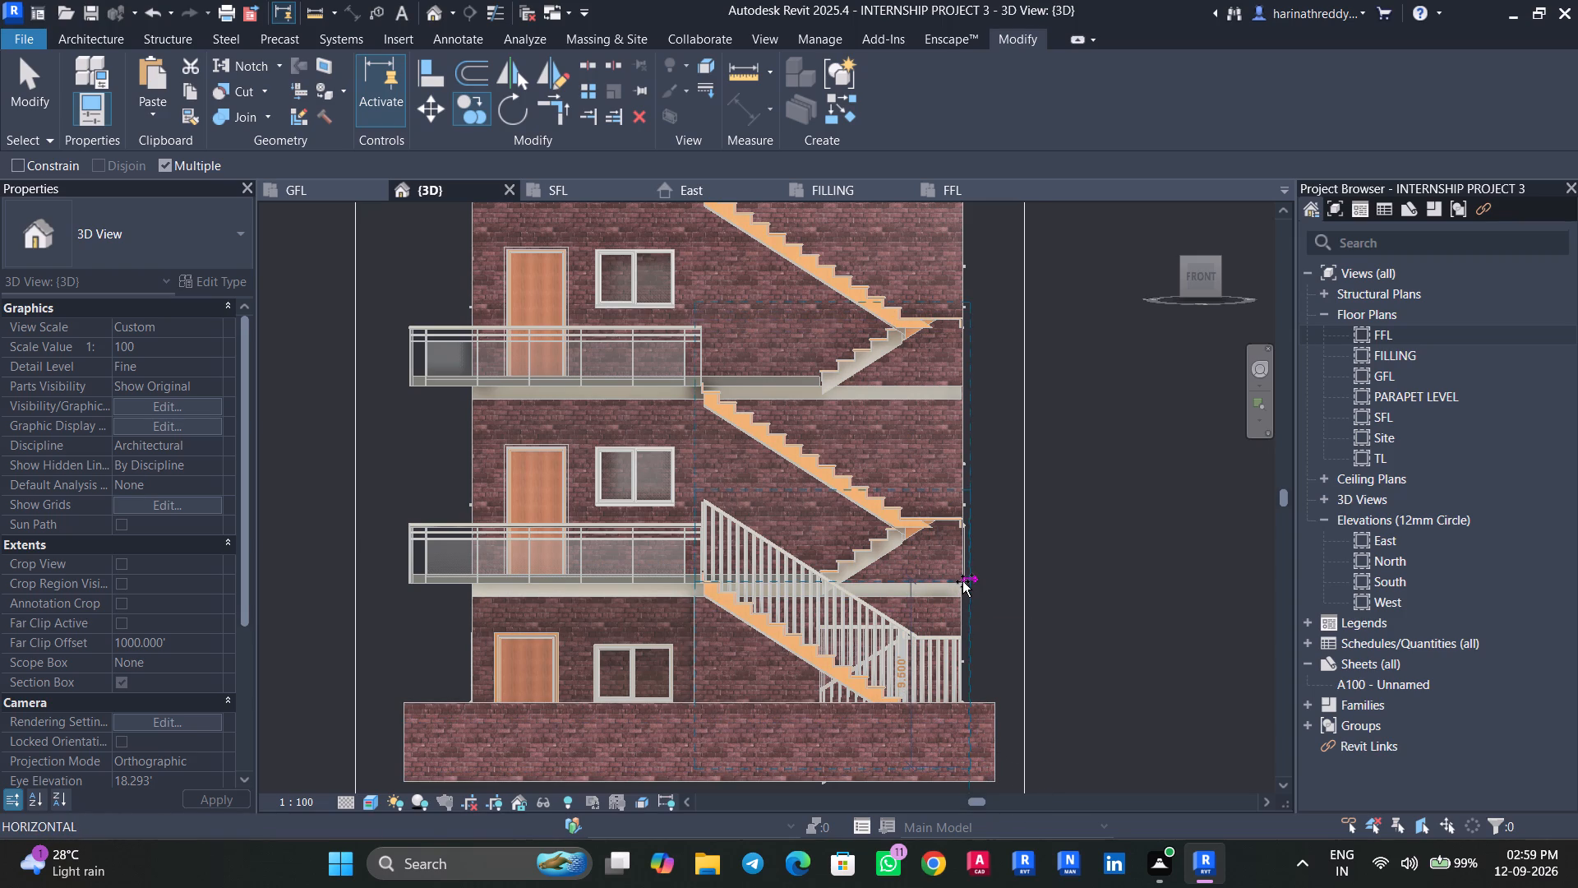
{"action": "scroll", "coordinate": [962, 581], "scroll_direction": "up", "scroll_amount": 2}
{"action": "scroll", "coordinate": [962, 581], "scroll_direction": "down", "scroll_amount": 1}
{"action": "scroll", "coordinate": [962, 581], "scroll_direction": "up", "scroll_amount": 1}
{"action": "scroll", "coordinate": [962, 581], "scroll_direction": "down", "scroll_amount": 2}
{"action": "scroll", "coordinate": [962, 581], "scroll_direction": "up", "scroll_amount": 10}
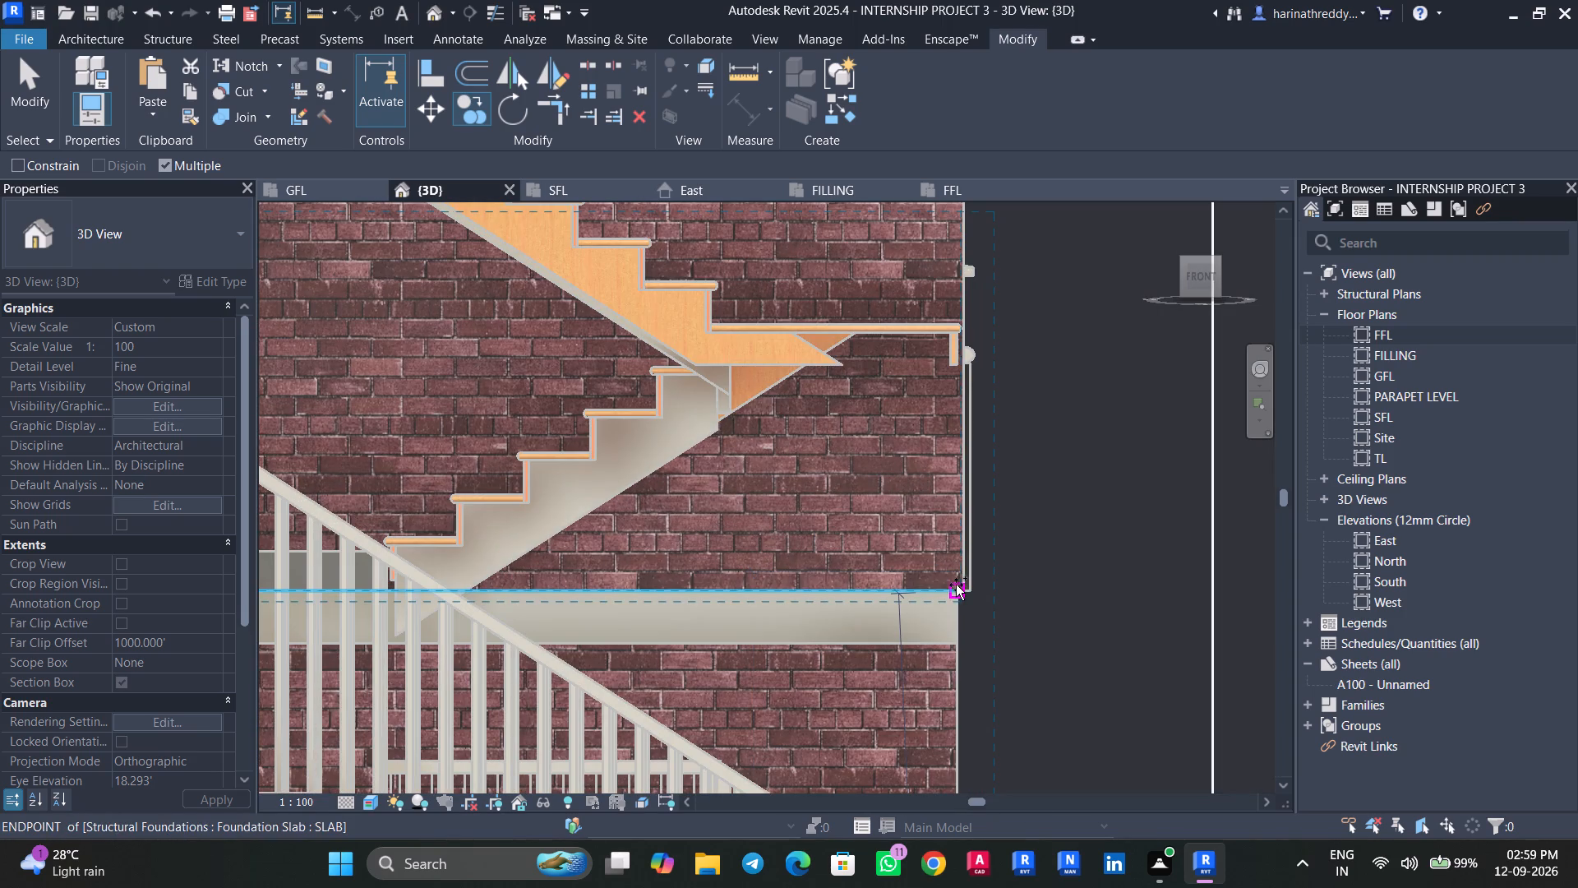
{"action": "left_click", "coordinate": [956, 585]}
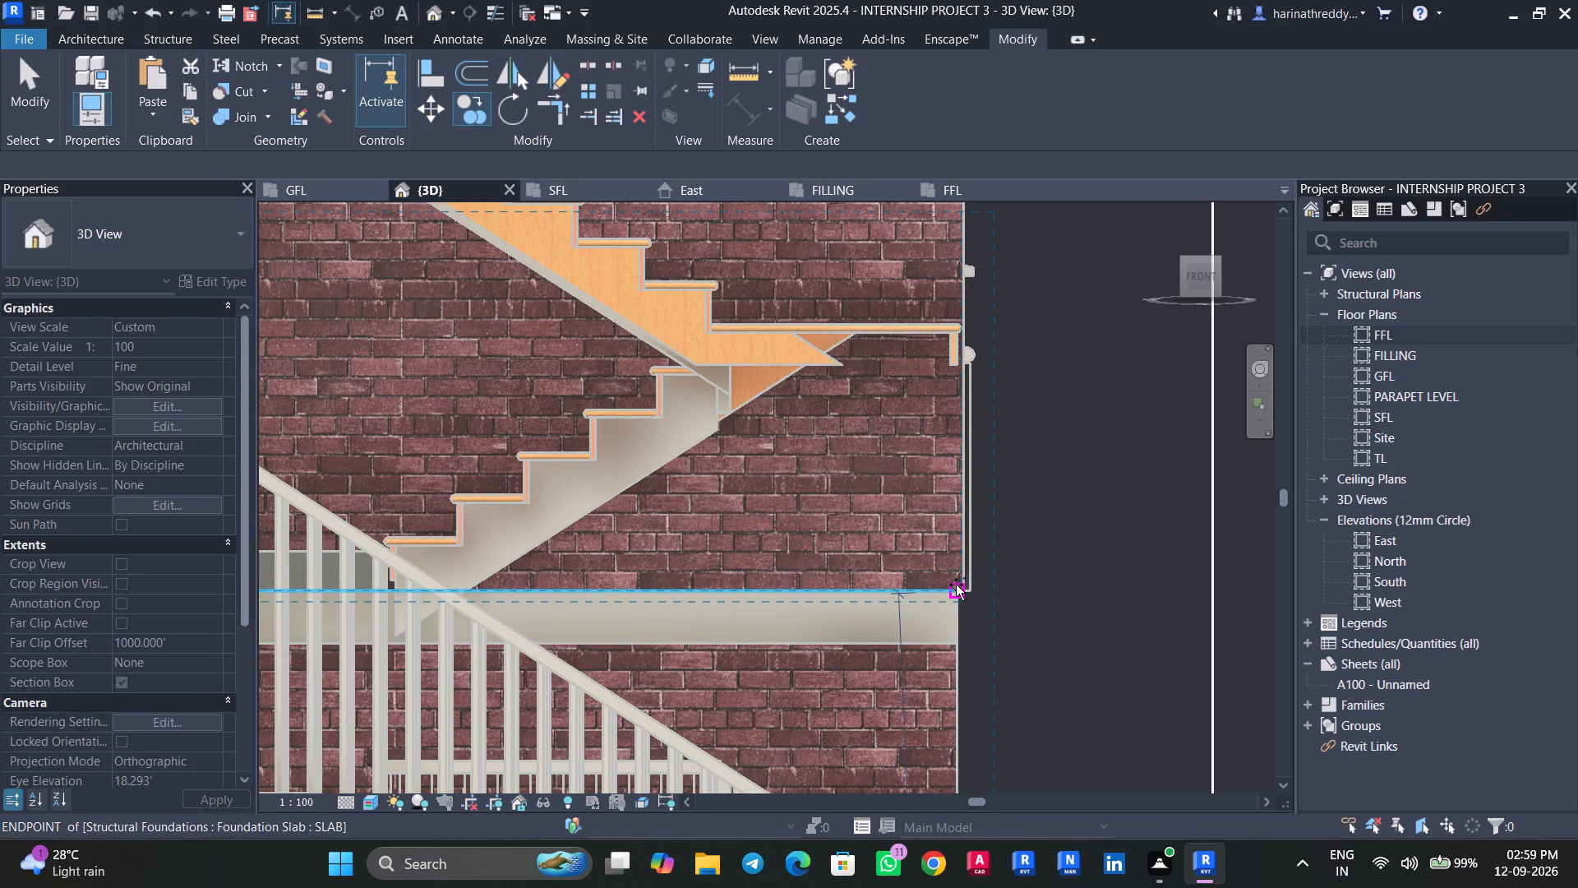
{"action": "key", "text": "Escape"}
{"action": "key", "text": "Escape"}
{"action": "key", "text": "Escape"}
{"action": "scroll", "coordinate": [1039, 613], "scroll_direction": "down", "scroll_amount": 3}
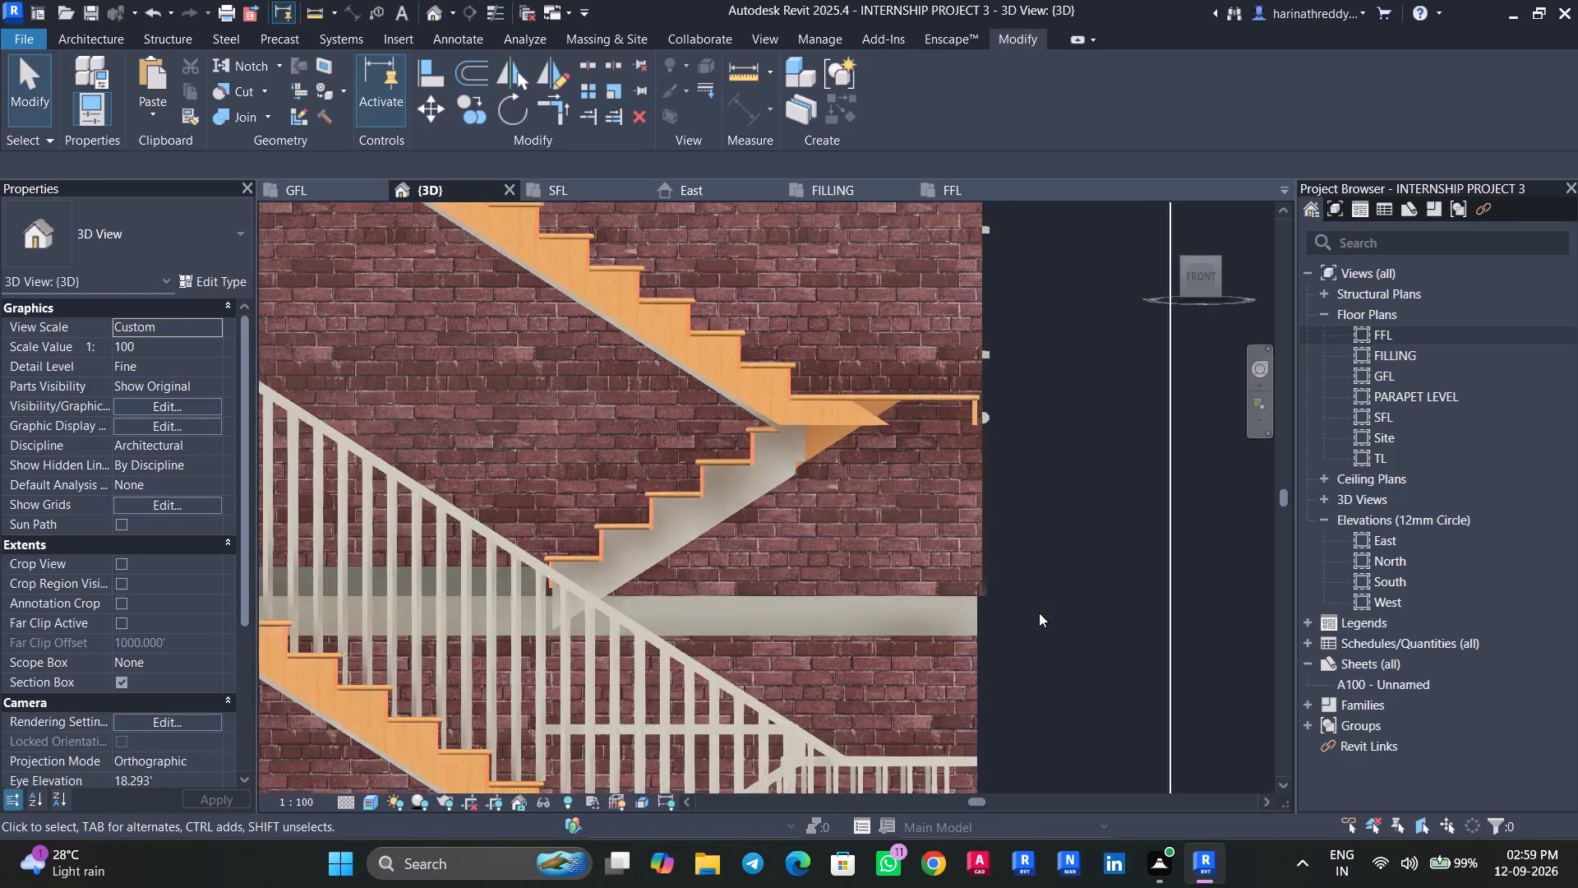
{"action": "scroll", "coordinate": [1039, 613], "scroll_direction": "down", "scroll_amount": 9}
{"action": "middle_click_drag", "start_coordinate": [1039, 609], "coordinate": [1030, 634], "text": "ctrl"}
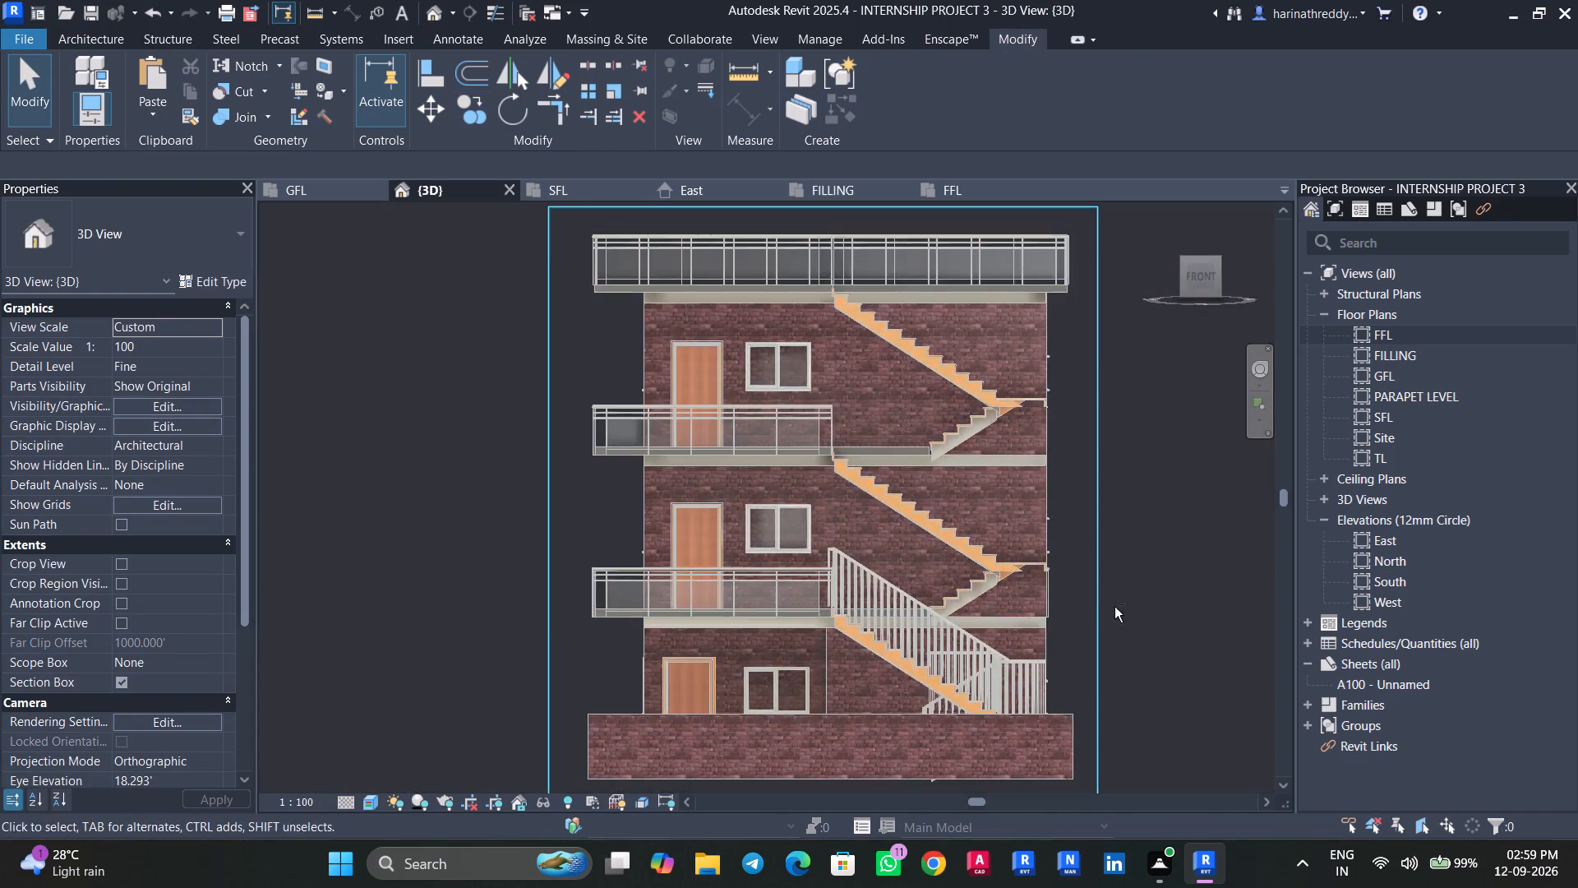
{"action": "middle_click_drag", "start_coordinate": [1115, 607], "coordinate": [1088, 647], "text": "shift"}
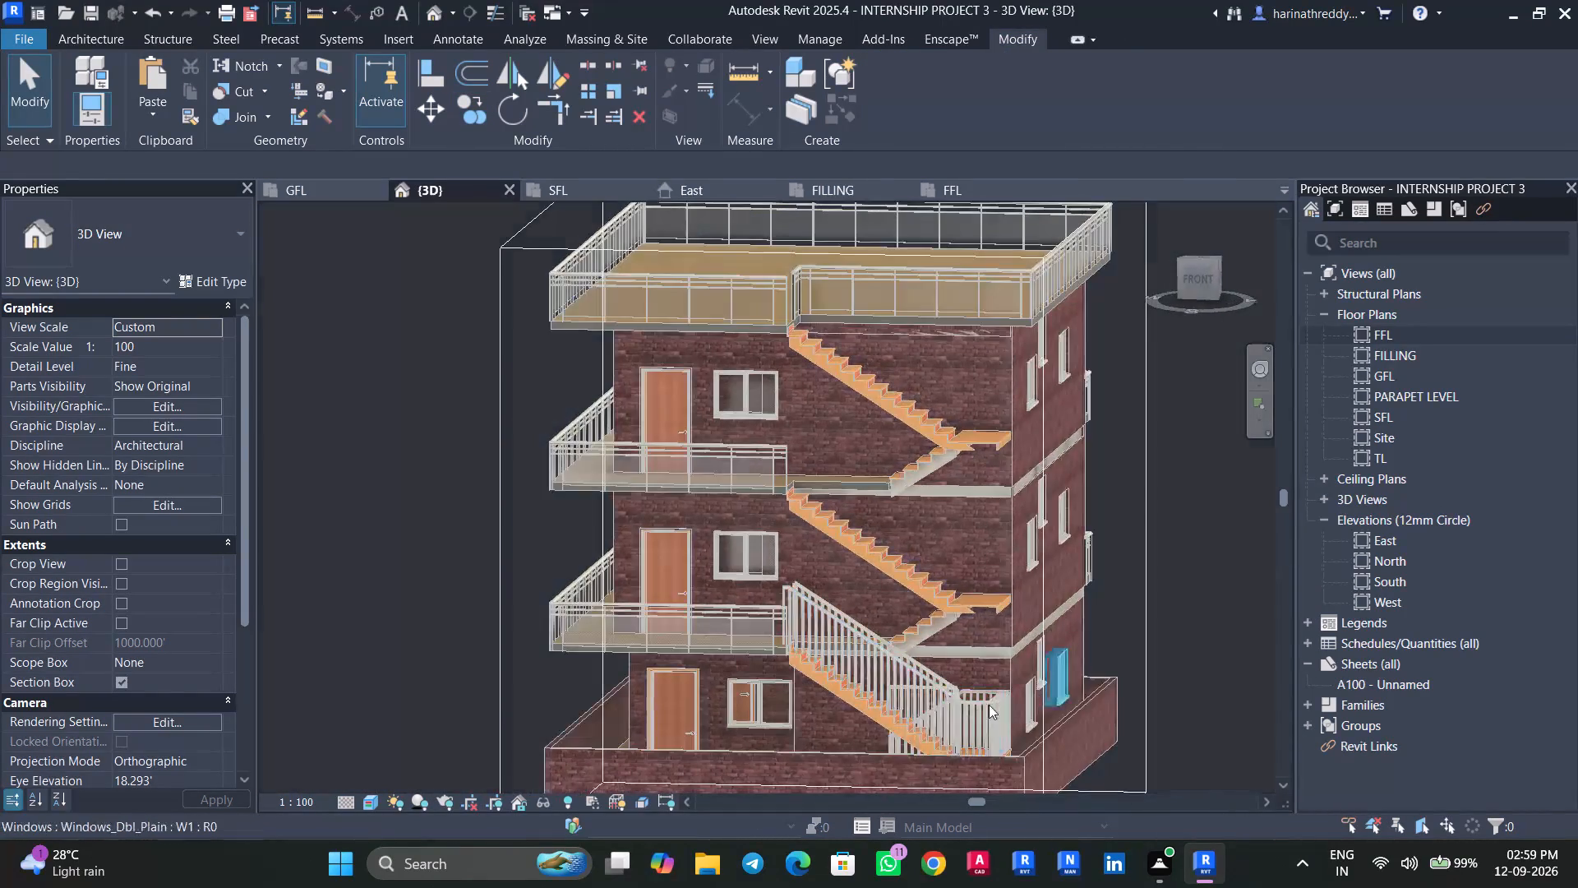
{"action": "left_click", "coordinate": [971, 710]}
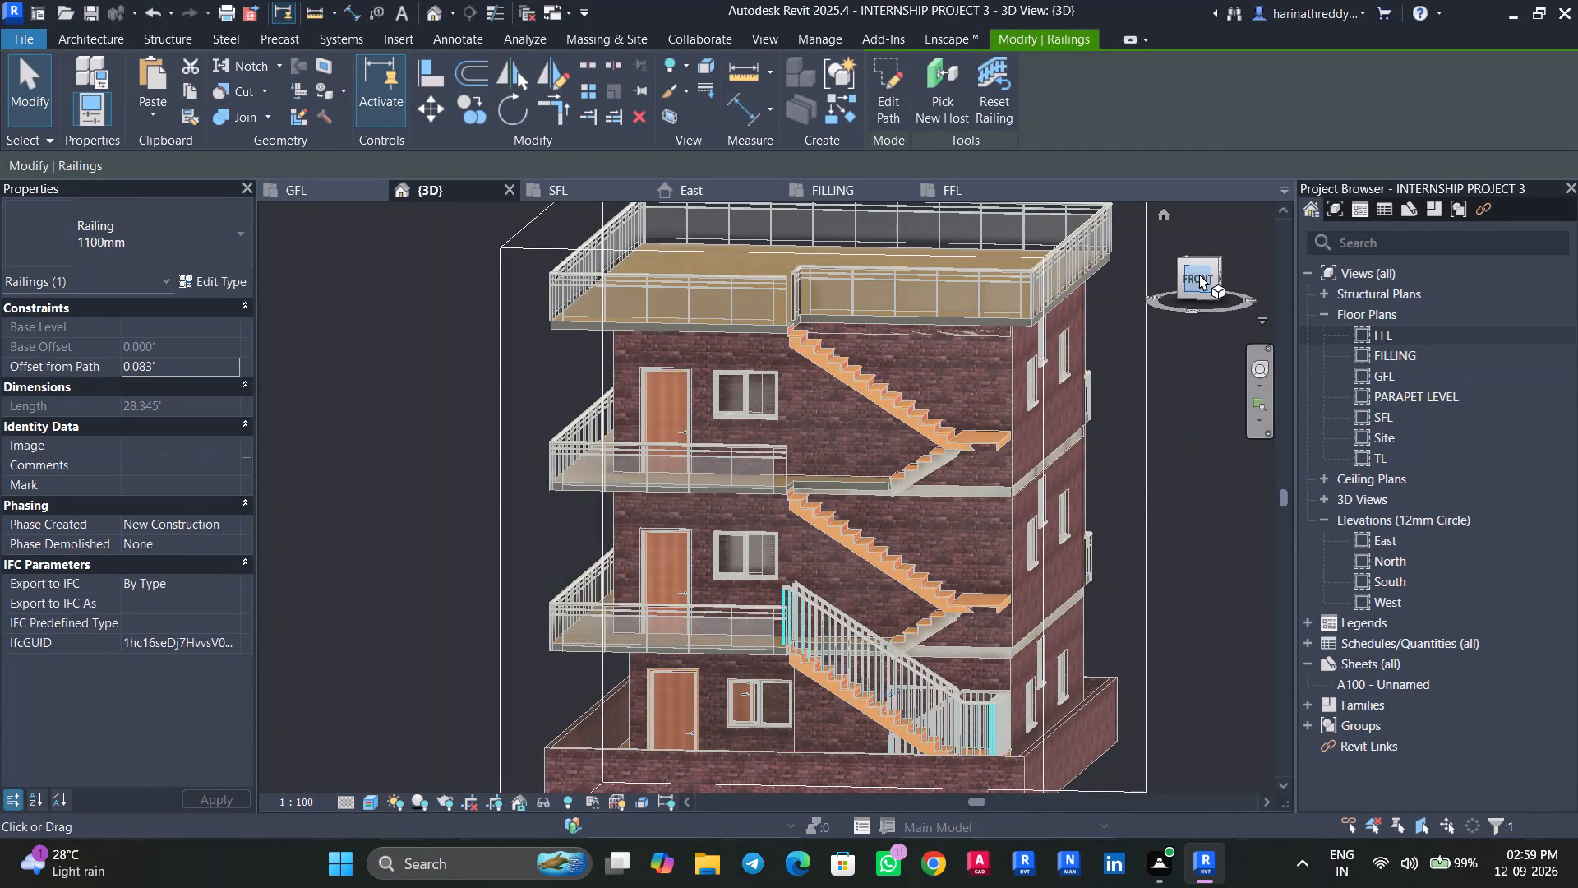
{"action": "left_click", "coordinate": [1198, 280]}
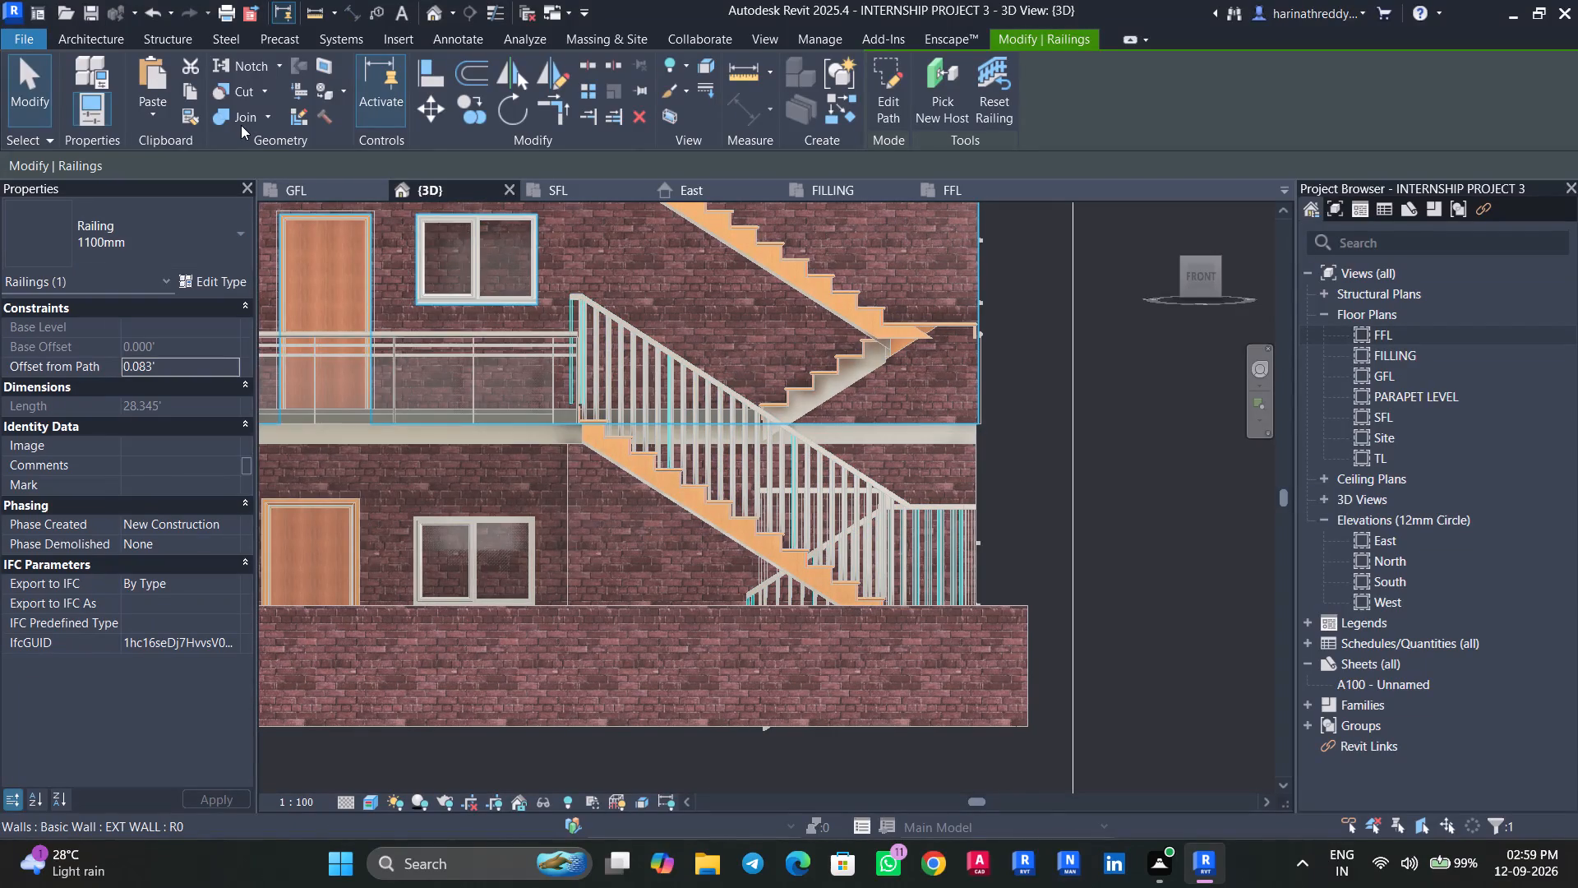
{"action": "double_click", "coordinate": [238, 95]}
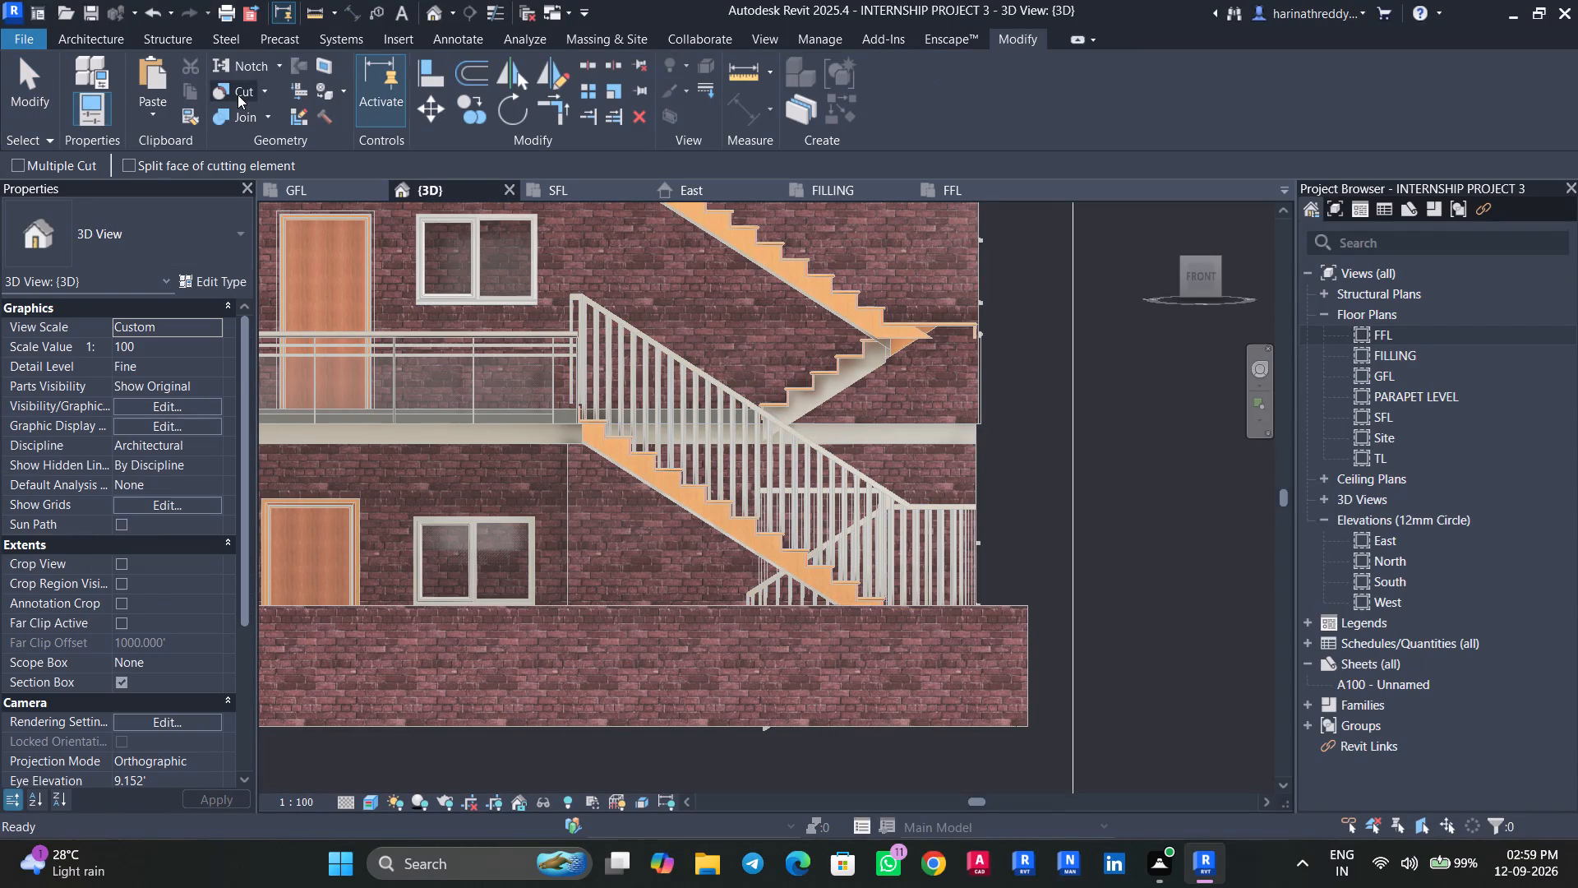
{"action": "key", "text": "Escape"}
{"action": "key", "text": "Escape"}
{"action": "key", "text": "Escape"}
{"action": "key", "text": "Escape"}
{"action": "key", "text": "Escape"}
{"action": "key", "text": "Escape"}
Try to copy the 1100mm stair railing from the FFL slab's outer end up to the SFL slab's outer end.
{"action": "left_click", "coordinate": [665, 393]}
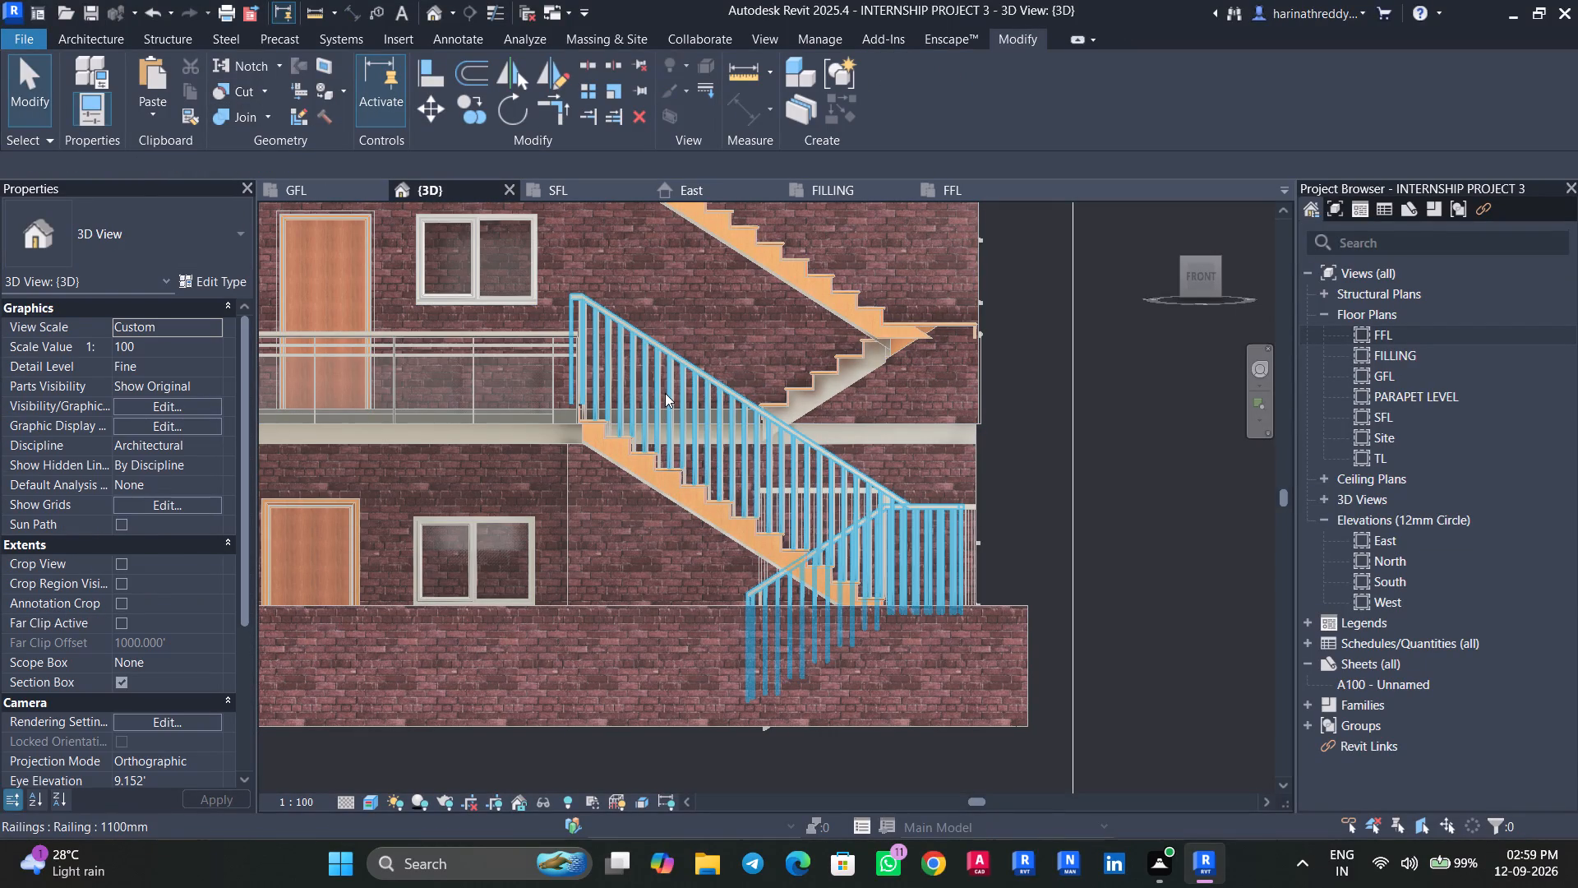
{"action": "left_click", "coordinate": [476, 115]}
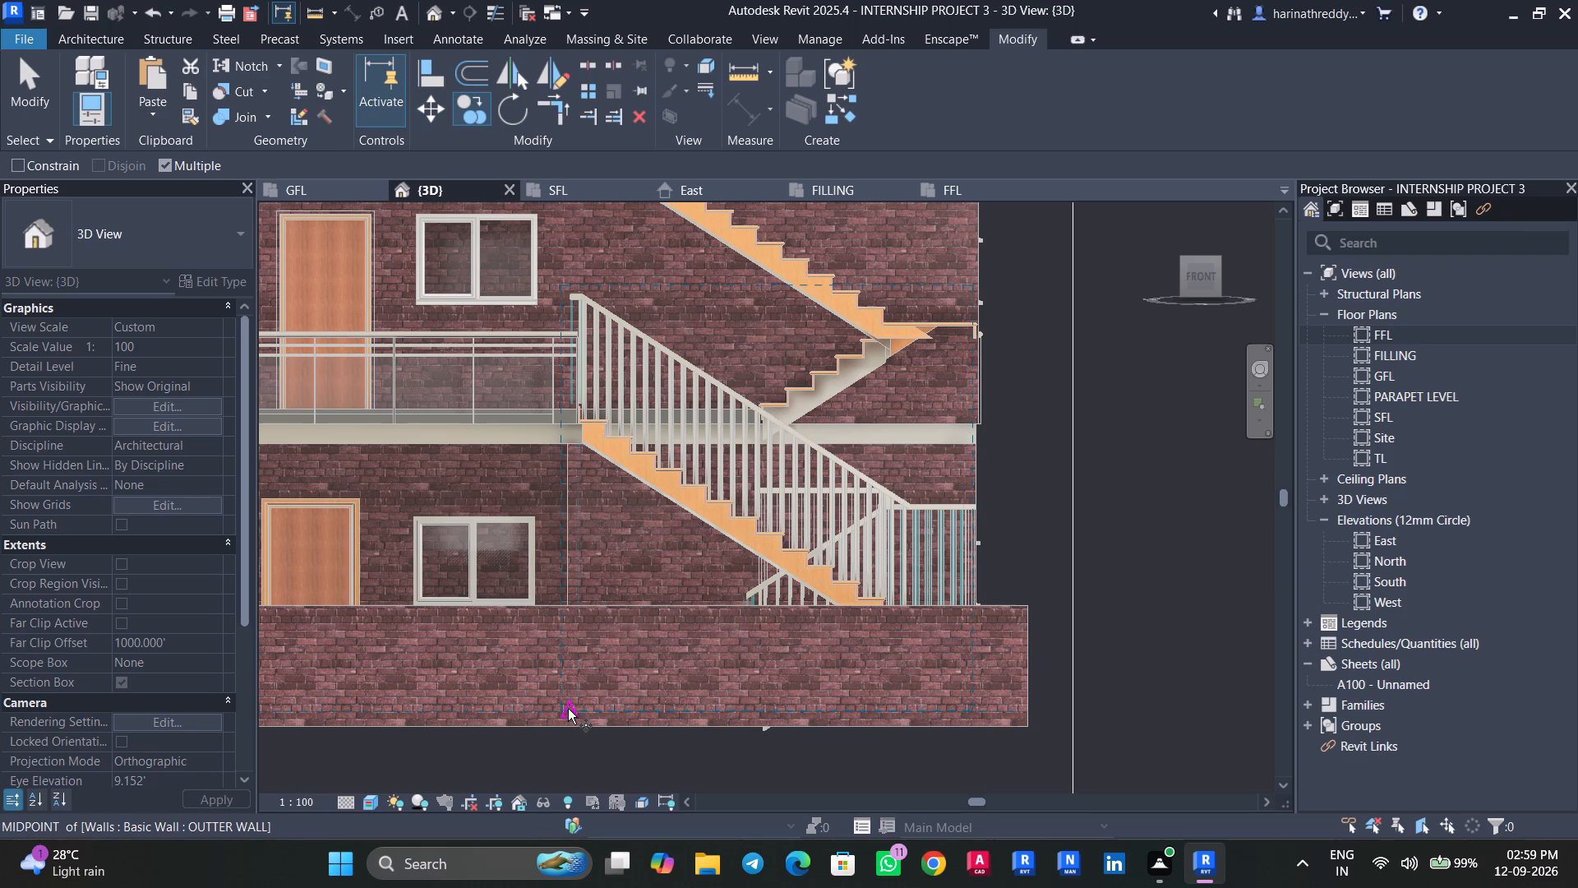
{"action": "scroll", "coordinate": [563, 709], "scroll_direction": "down", "scroll_amount": 1}
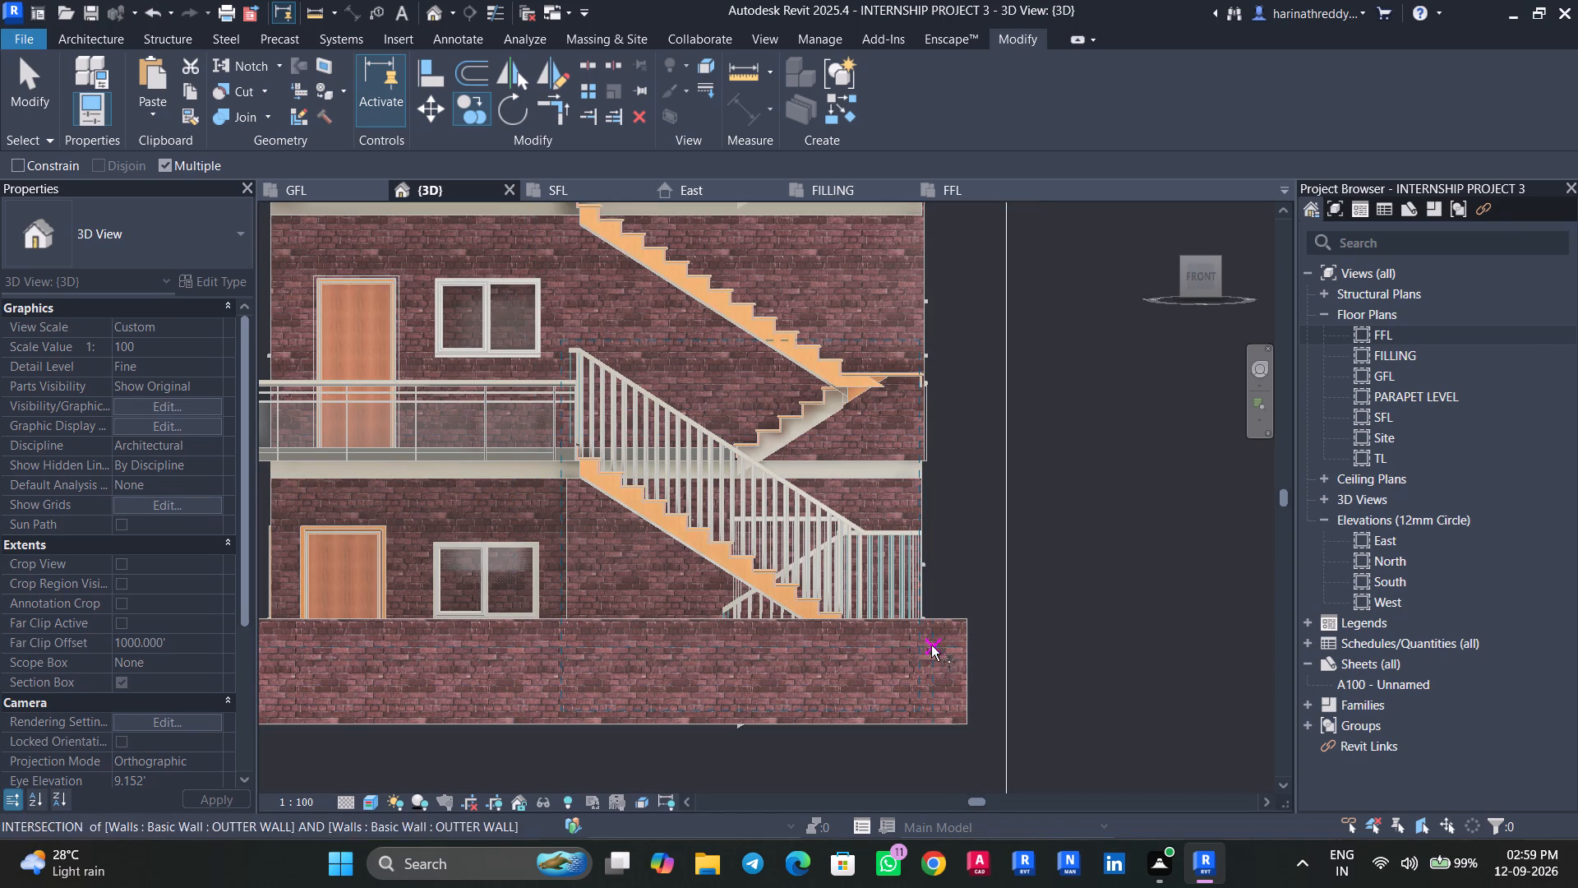
{"action": "scroll", "coordinate": [907, 473], "scroll_direction": "up", "scroll_amount": 8}
{"action": "left_click", "coordinate": [953, 438]}
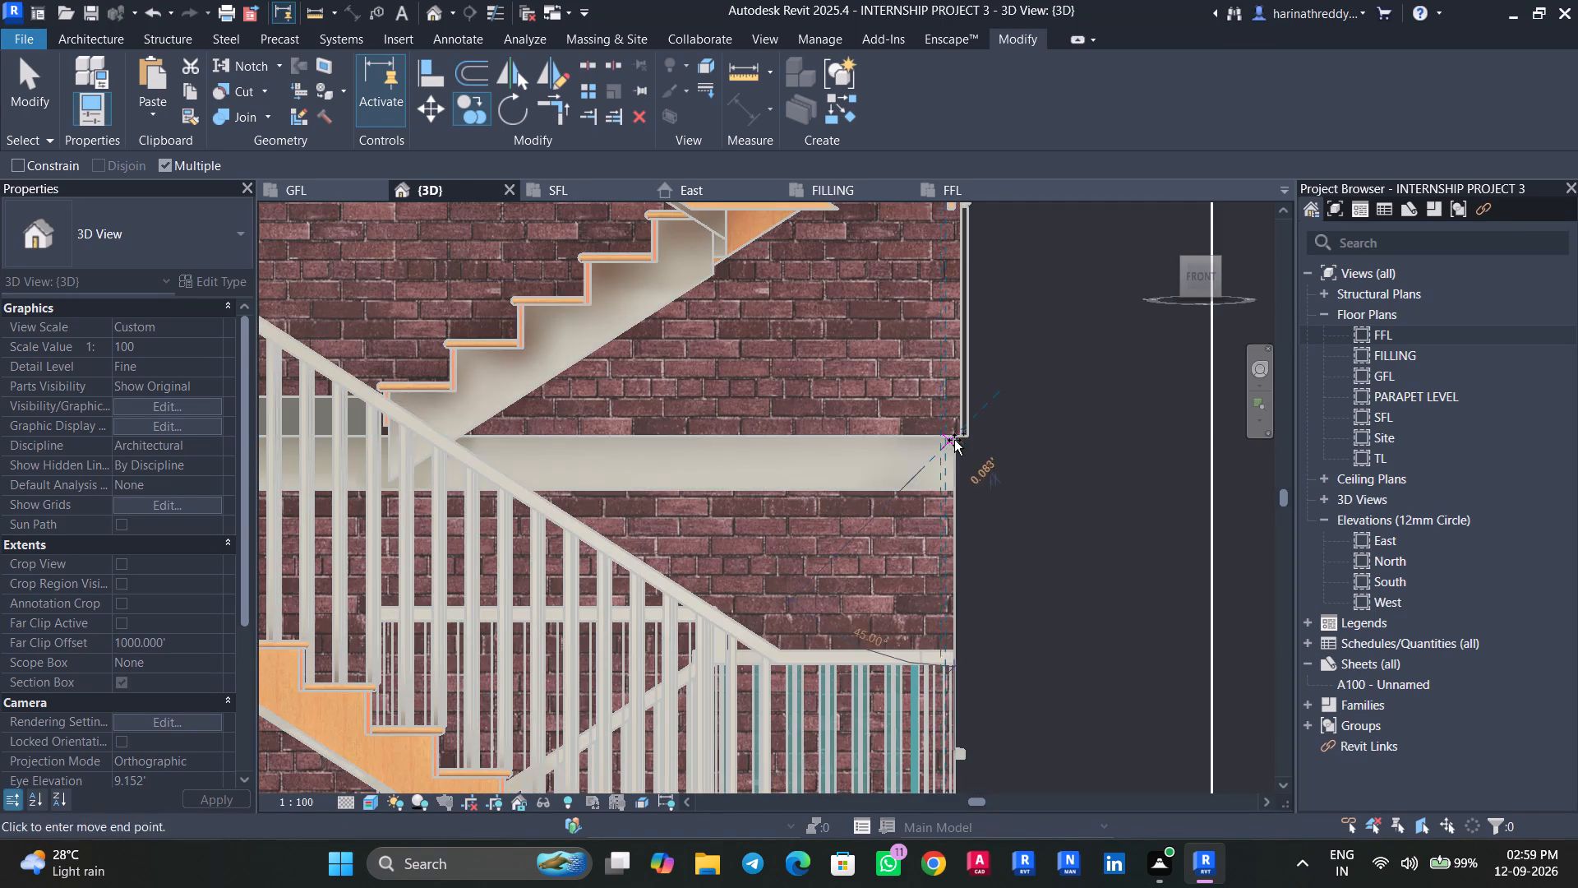
{"action": "scroll", "coordinate": [955, 440], "scroll_direction": "down", "scroll_amount": 3}
{"action": "scroll", "coordinate": [955, 440], "scroll_direction": "up", "scroll_amount": 1}
{"action": "scroll", "coordinate": [955, 440], "scroll_direction": "down", "scroll_amount": 4}
{"action": "scroll", "coordinate": [955, 440], "scroll_direction": "up", "scroll_amount": 1}
{"action": "scroll", "coordinate": [955, 440], "scroll_direction": "down", "scroll_amount": 6}
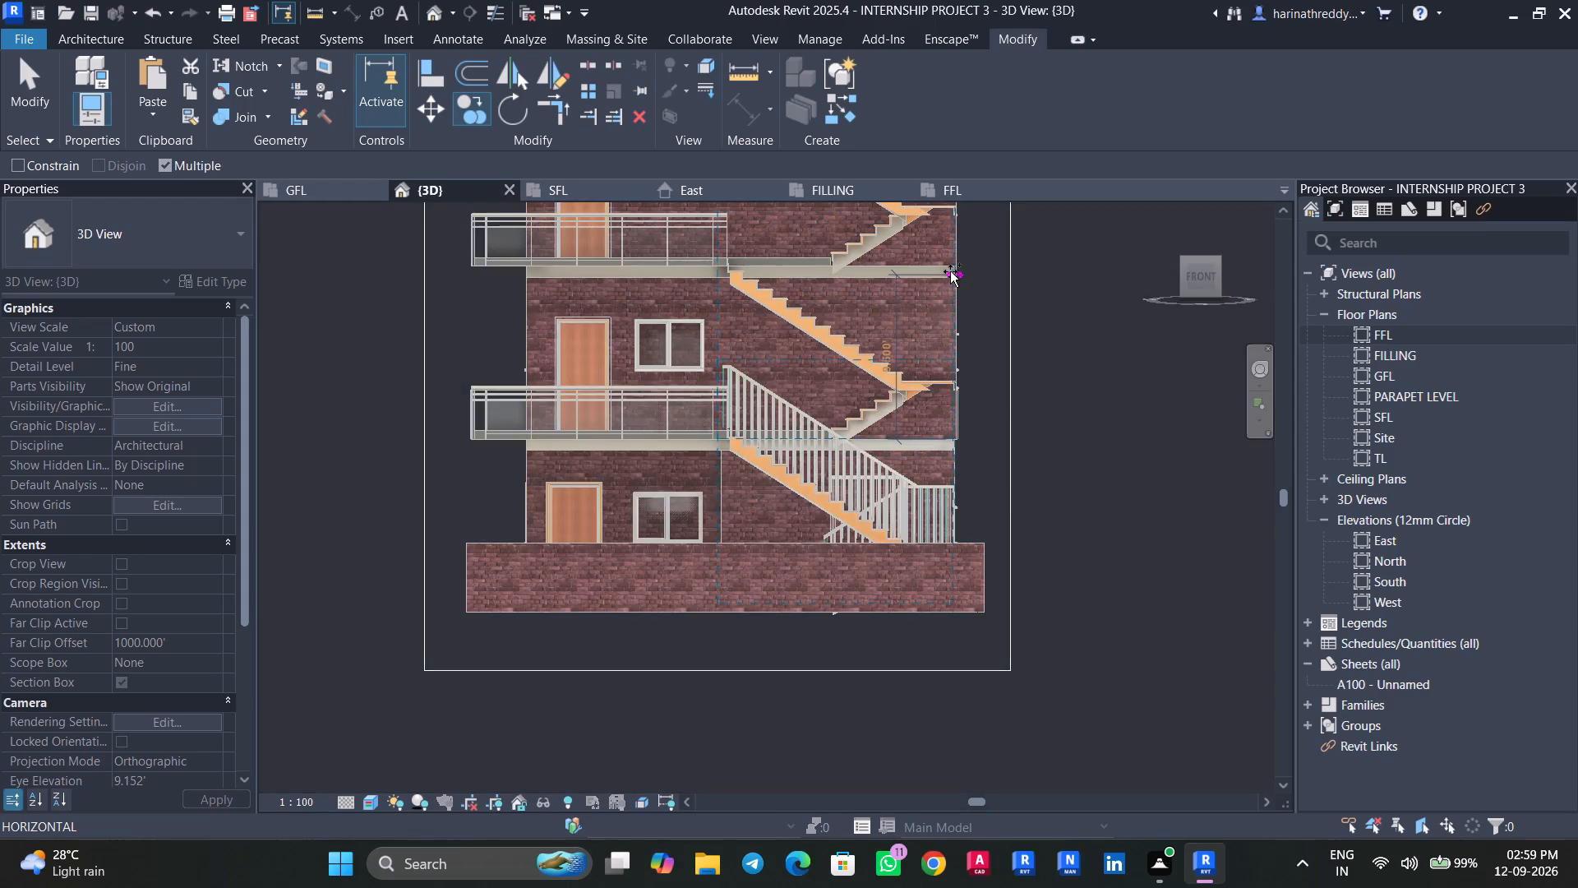
{"action": "scroll", "coordinate": [950, 271], "scroll_direction": "down", "scroll_amount": 1}
{"action": "scroll", "coordinate": [950, 271], "scroll_direction": "up", "scroll_amount": 9}
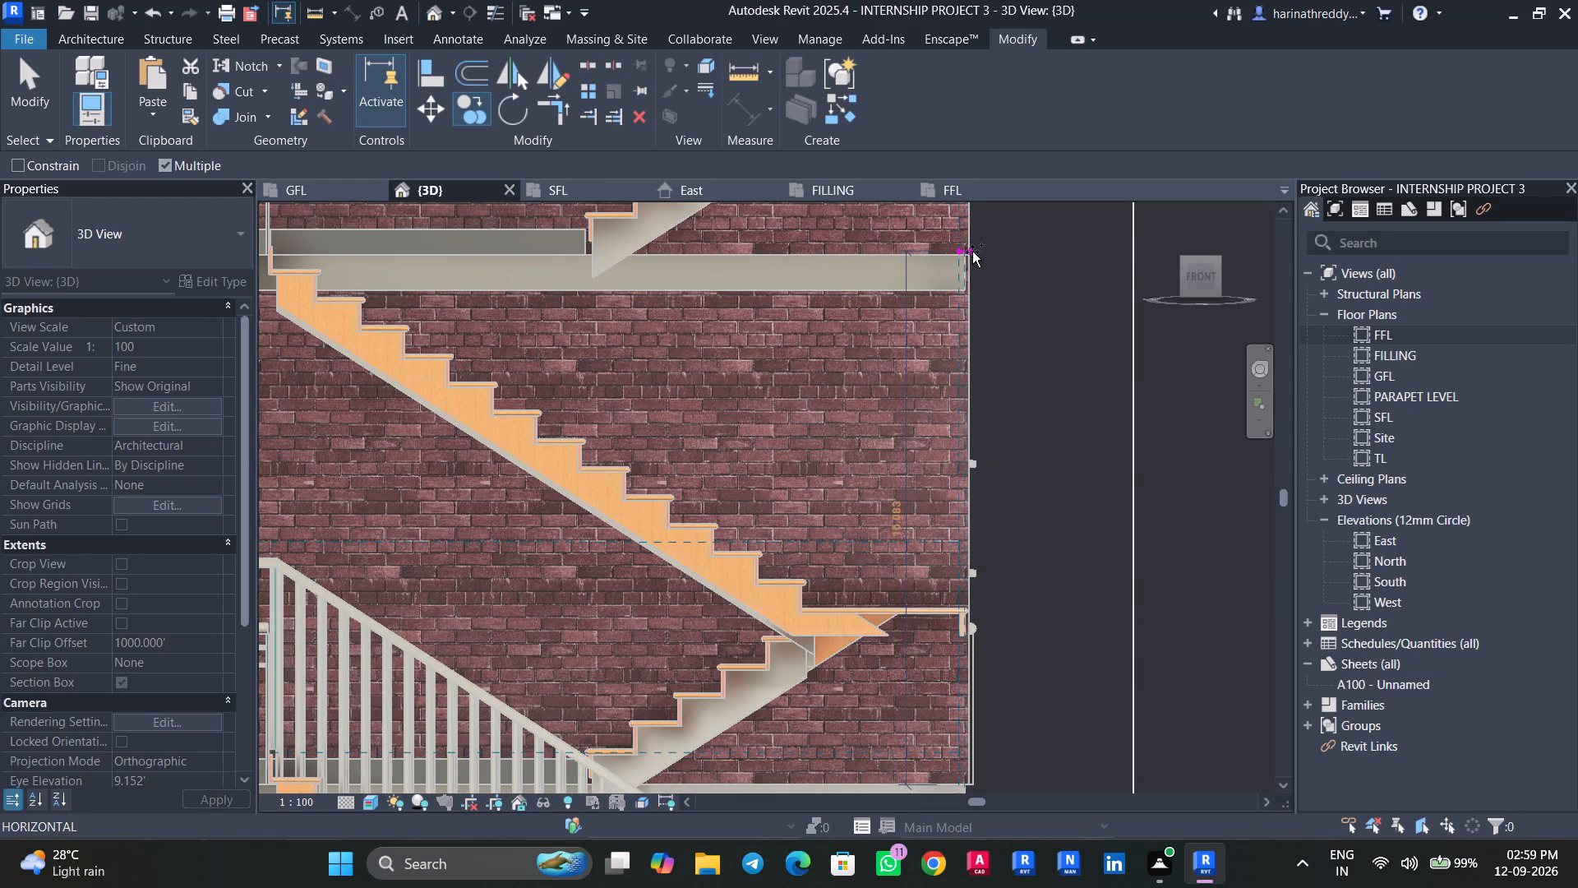
{"action": "middle_click_drag", "start_coordinate": [967, 254], "coordinate": [973, 430]}
{"action": "scroll", "coordinate": [973, 423], "scroll_direction": "up", "scroll_amount": 10}
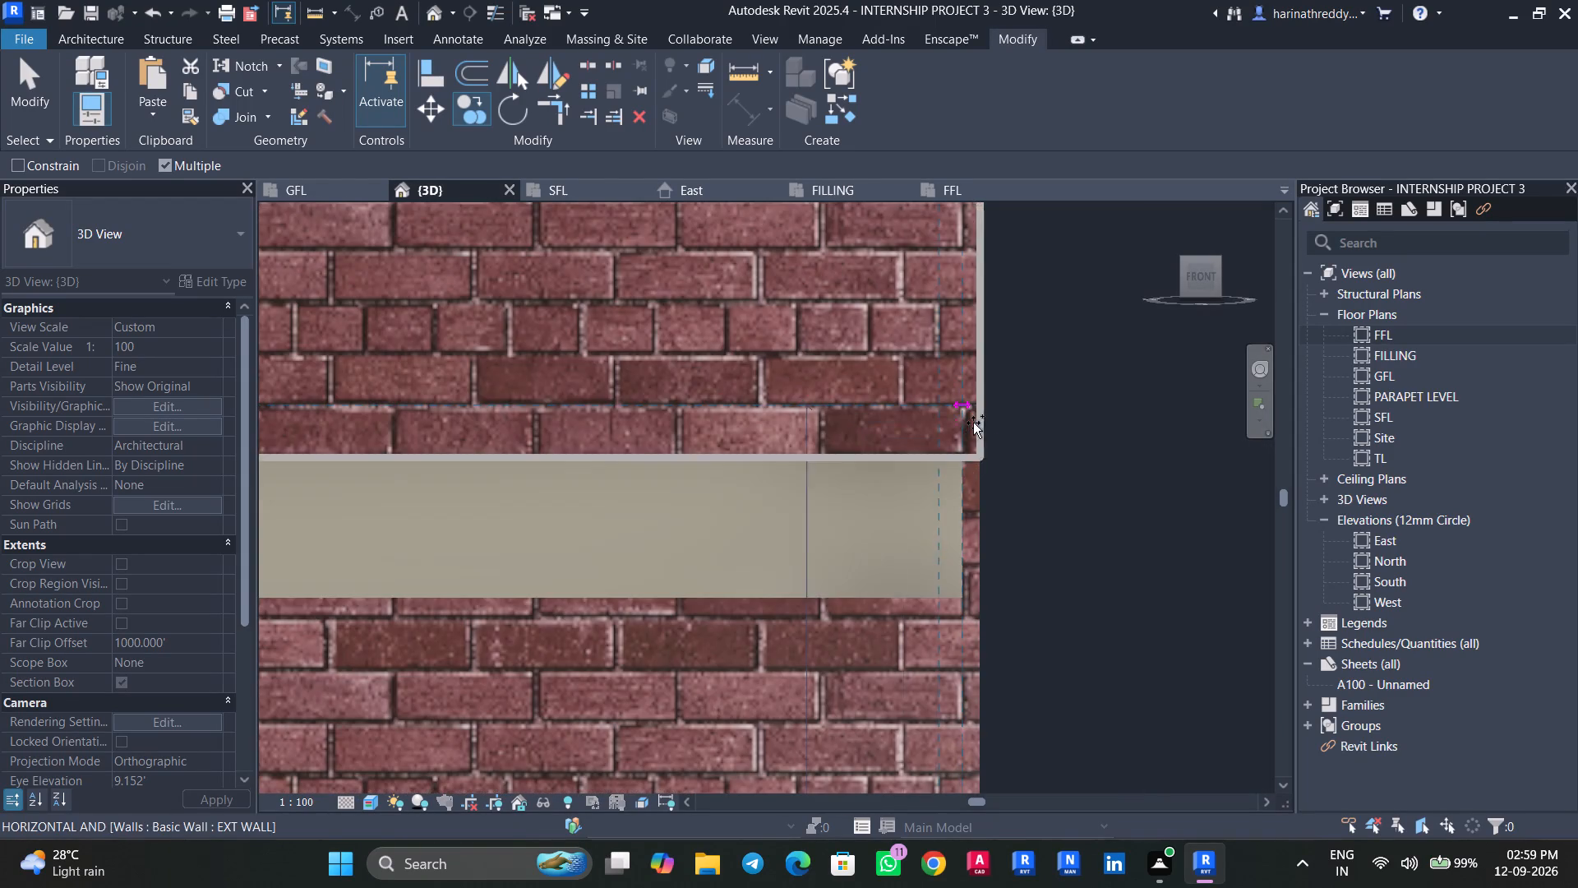
{"action": "scroll", "coordinate": [980, 457], "scroll_direction": "down", "scroll_amount": 15}
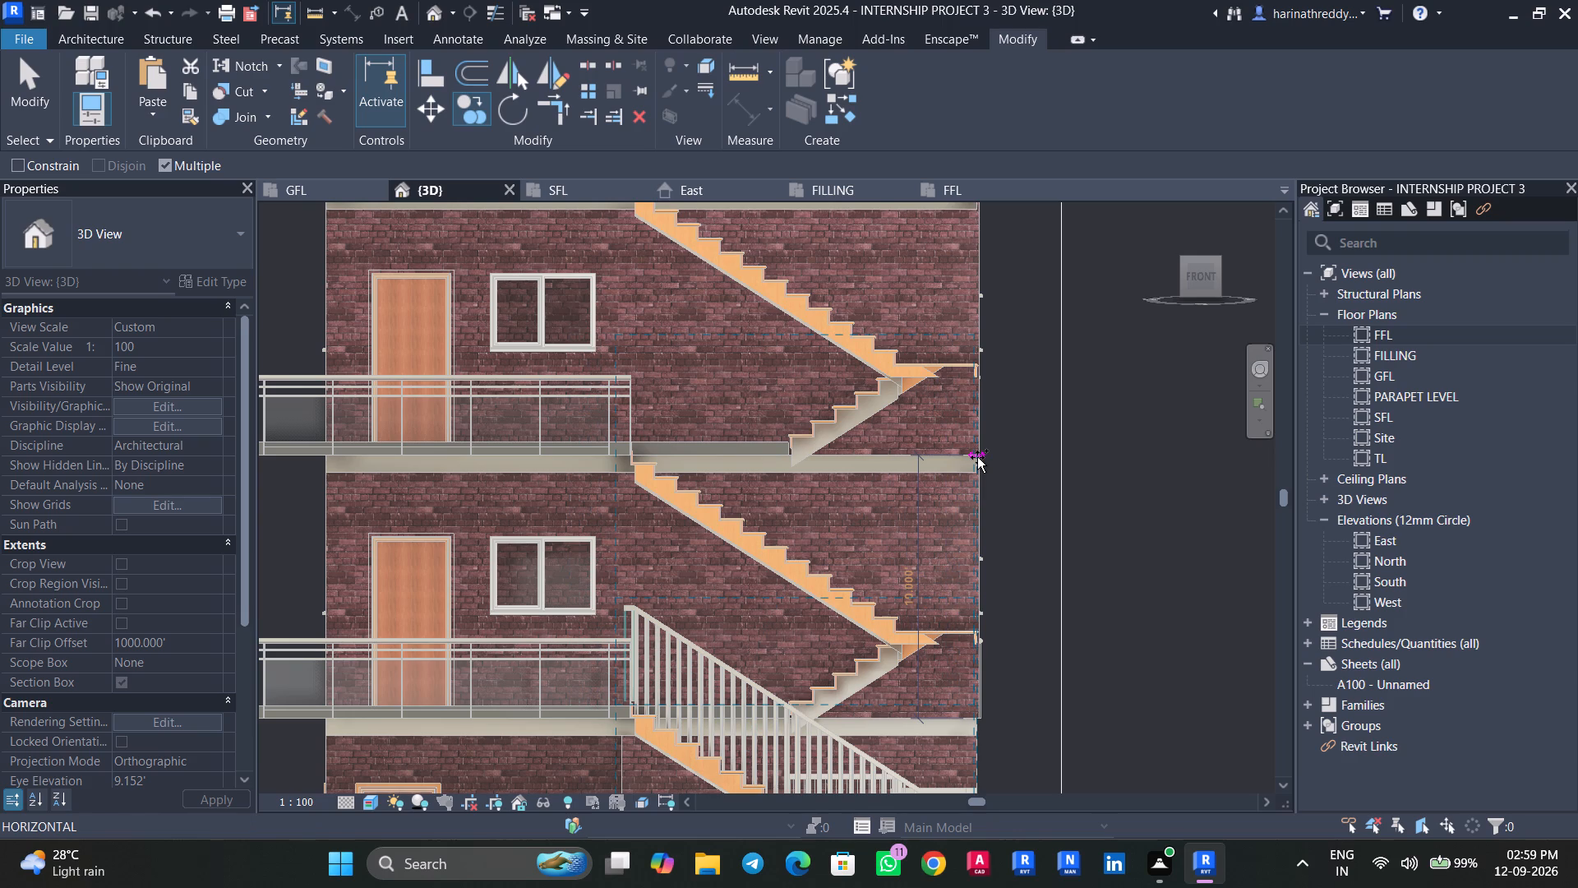
{"action": "scroll", "coordinate": [962, 457], "scroll_direction": "up", "scroll_amount": 4}
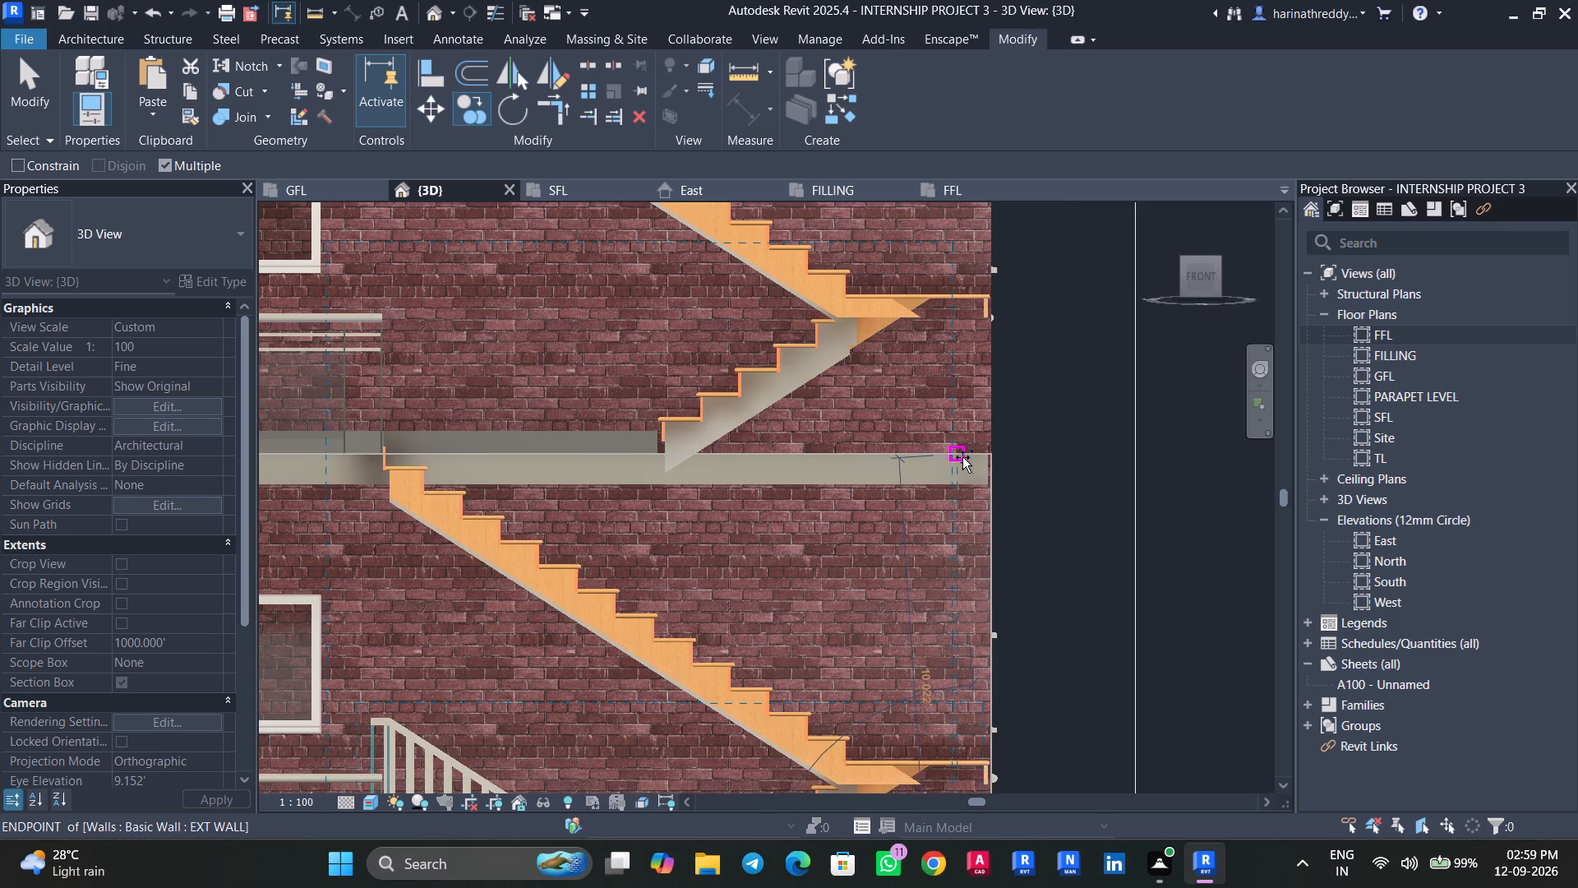
{"action": "left_click", "coordinate": [989, 456]}
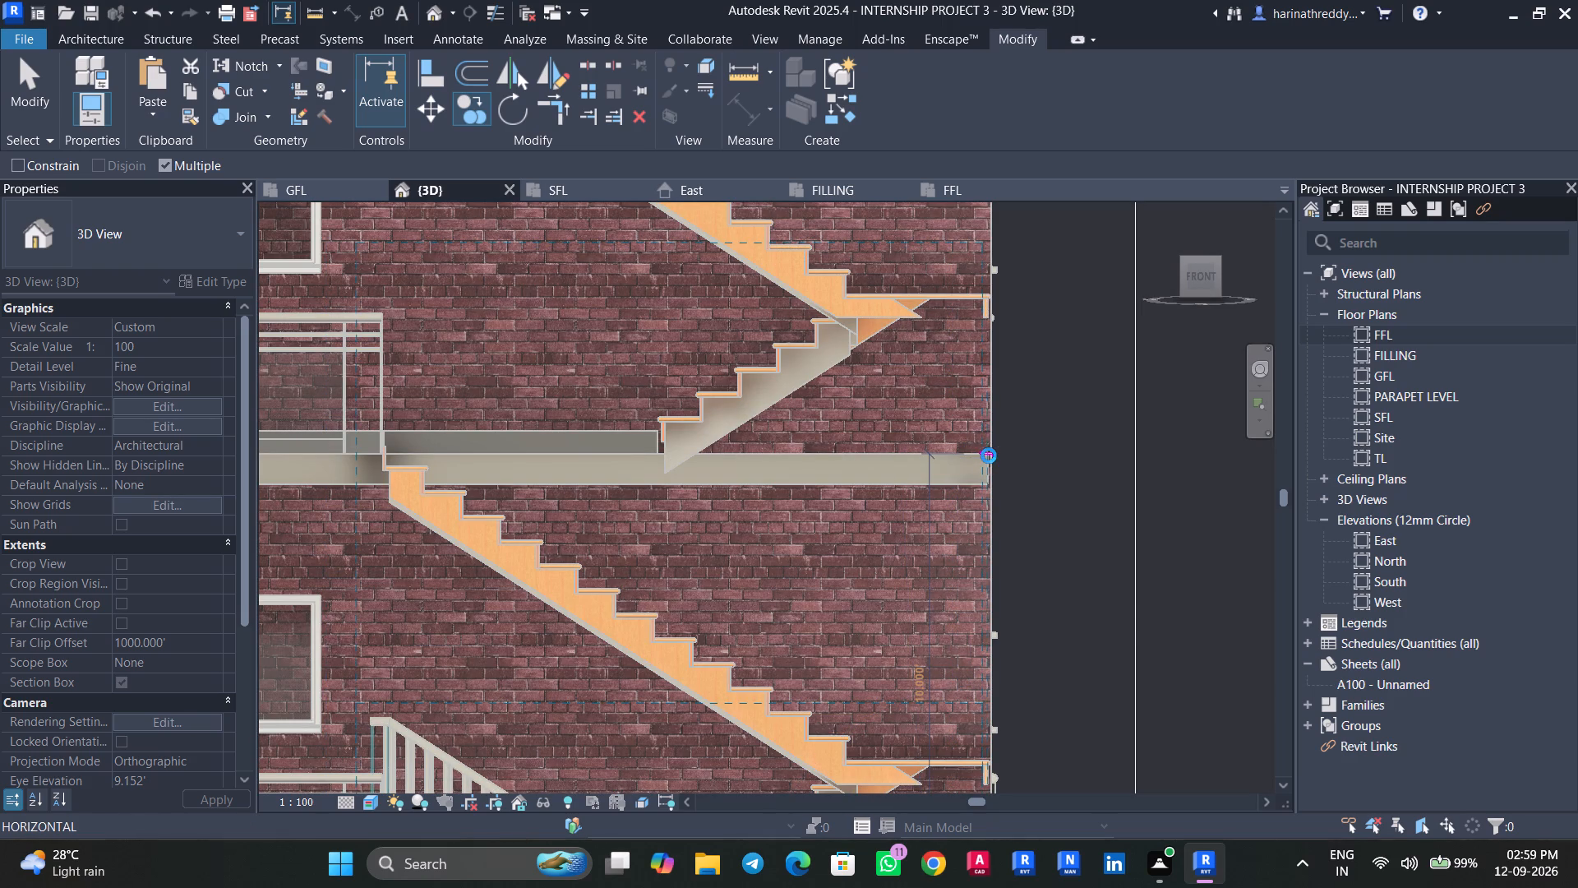
{"action": "scroll", "coordinate": [989, 456], "scroll_direction": "down", "scroll_amount": 8}
{"action": "scroll", "coordinate": [989, 456], "scroll_direction": "up", "scroll_amount": 1}
{"action": "scroll", "coordinate": [989, 456], "scroll_direction": "down", "scroll_amount": 7}
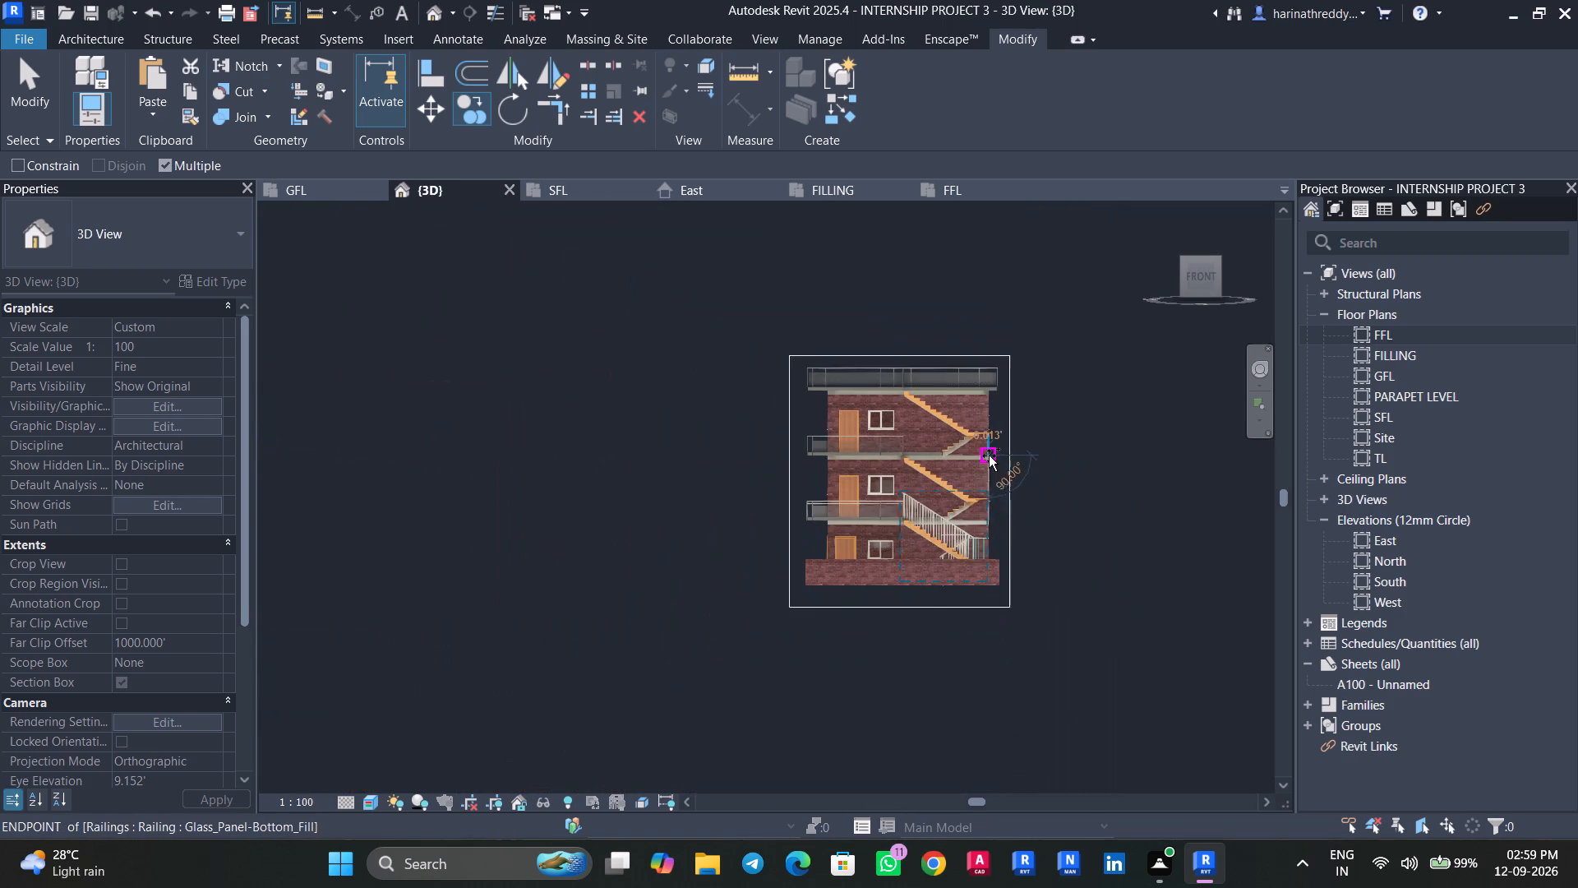
{"action": "key", "text": "Escape"}
{"action": "key", "text": "Escape"}
Select all instances of the 1100mm stair railing, copy them and paste them aligned to level FFL.
{"action": "middle_click_drag", "start_coordinate": [1116, 460], "coordinate": [948, 600], "text": "shift"}
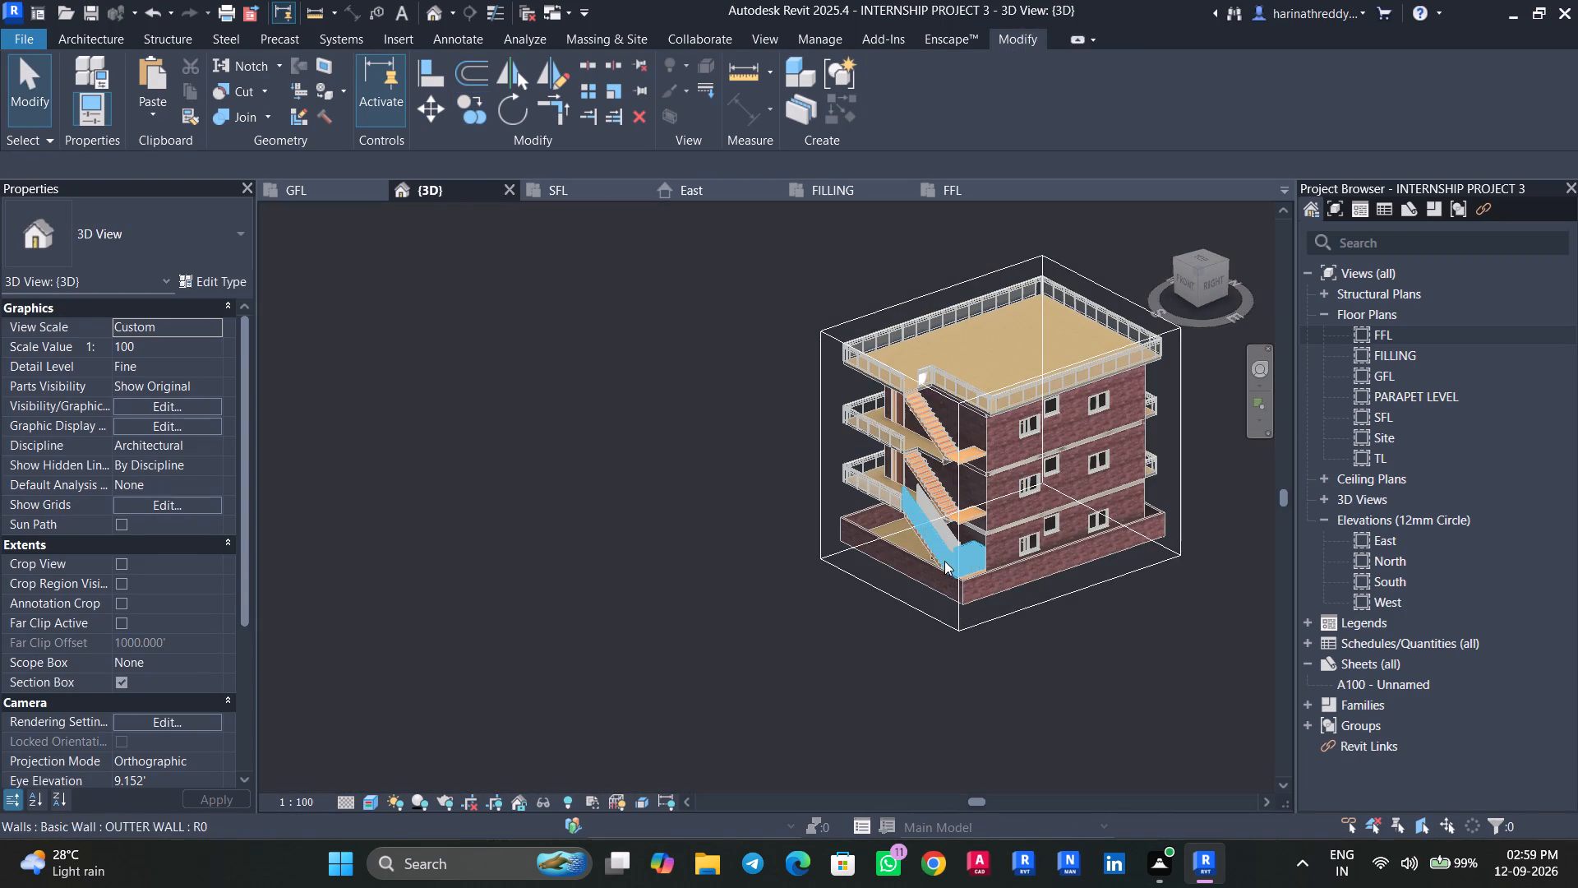
{"action": "left_click", "coordinate": [934, 543]}
{"action": "type", "text": "SA"}
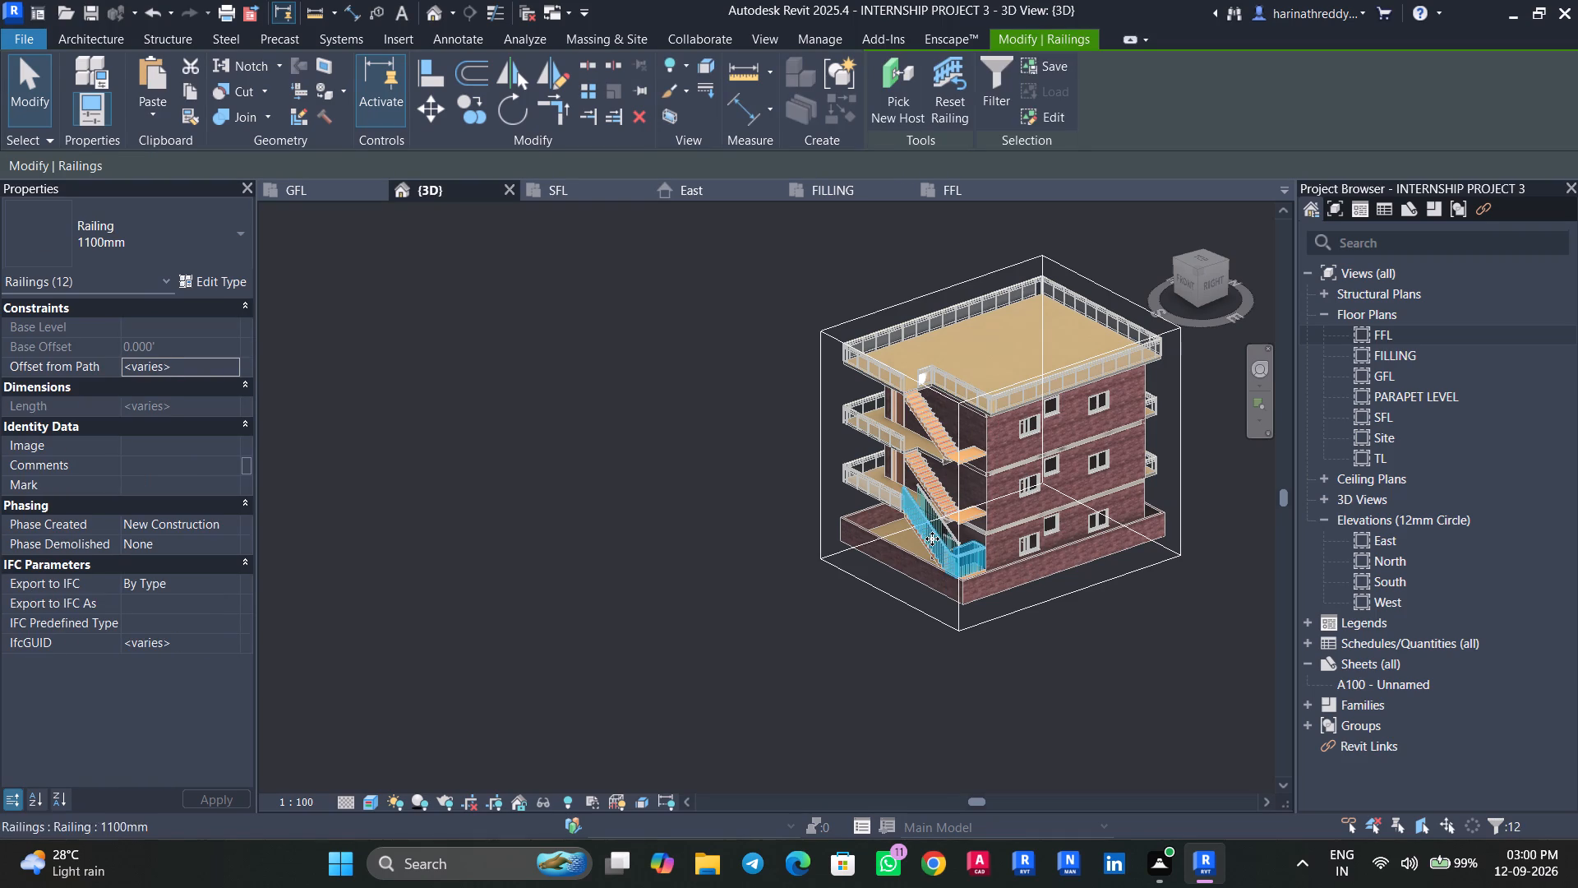
{"action": "scroll", "coordinate": [814, 618], "scroll_direction": "down", "scroll_amount": 5}
{"action": "middle_click_drag", "start_coordinate": [1111, 619], "coordinate": [777, 626], "text": "shift"}
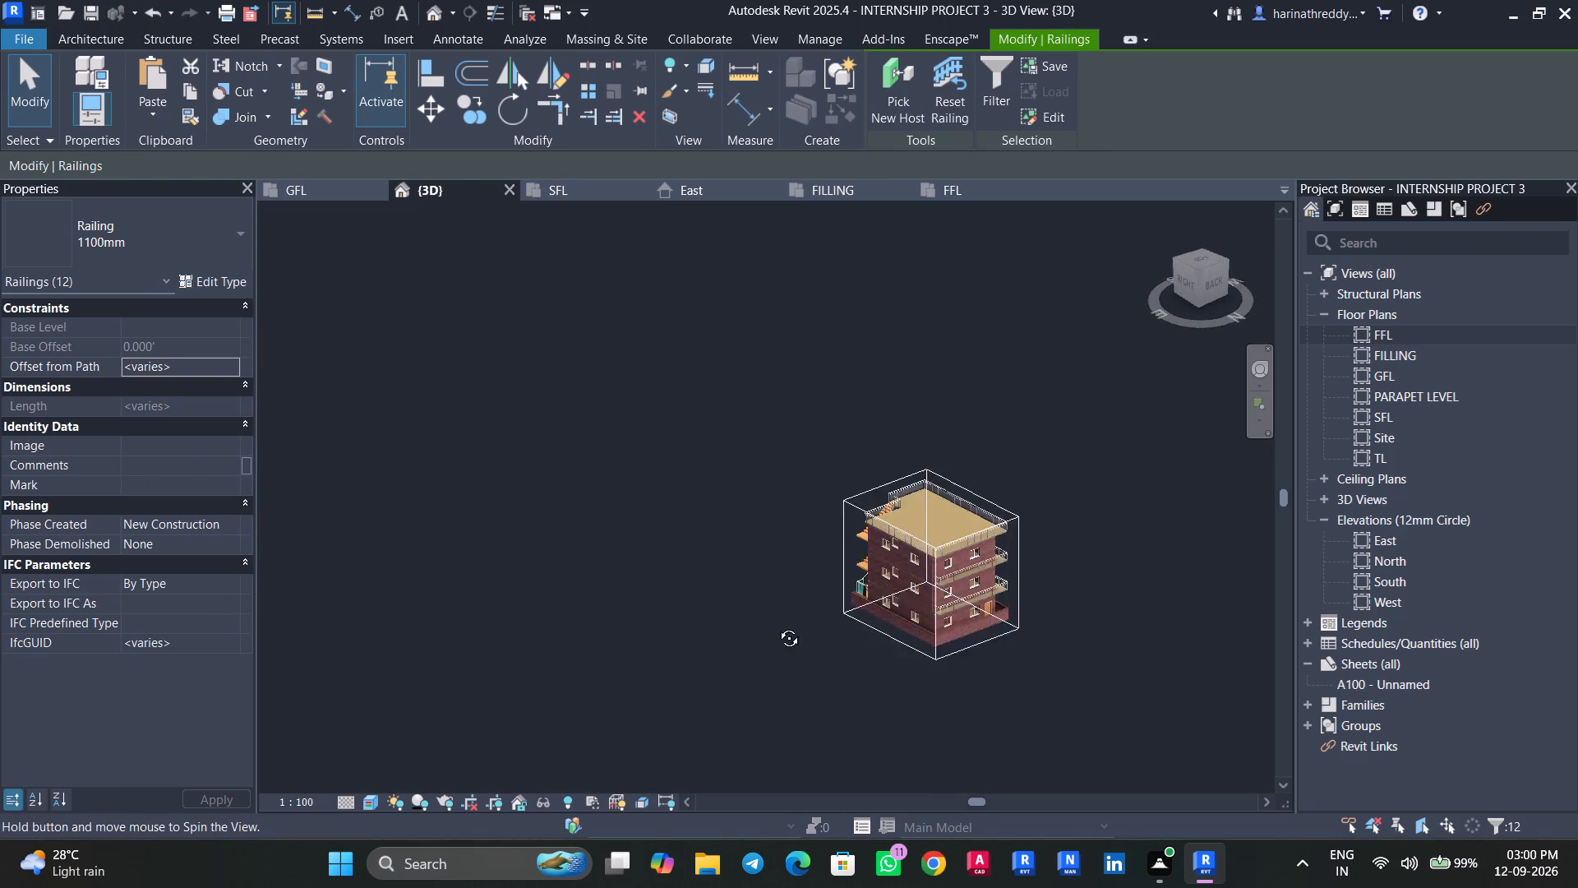
{"action": "middle_click_drag", "start_coordinate": [777, 626], "coordinate": [1221, 529], "text": "shift"}
{"action": "scroll", "coordinate": [1033, 582], "scroll_direction": "up", "scroll_amount": 5}
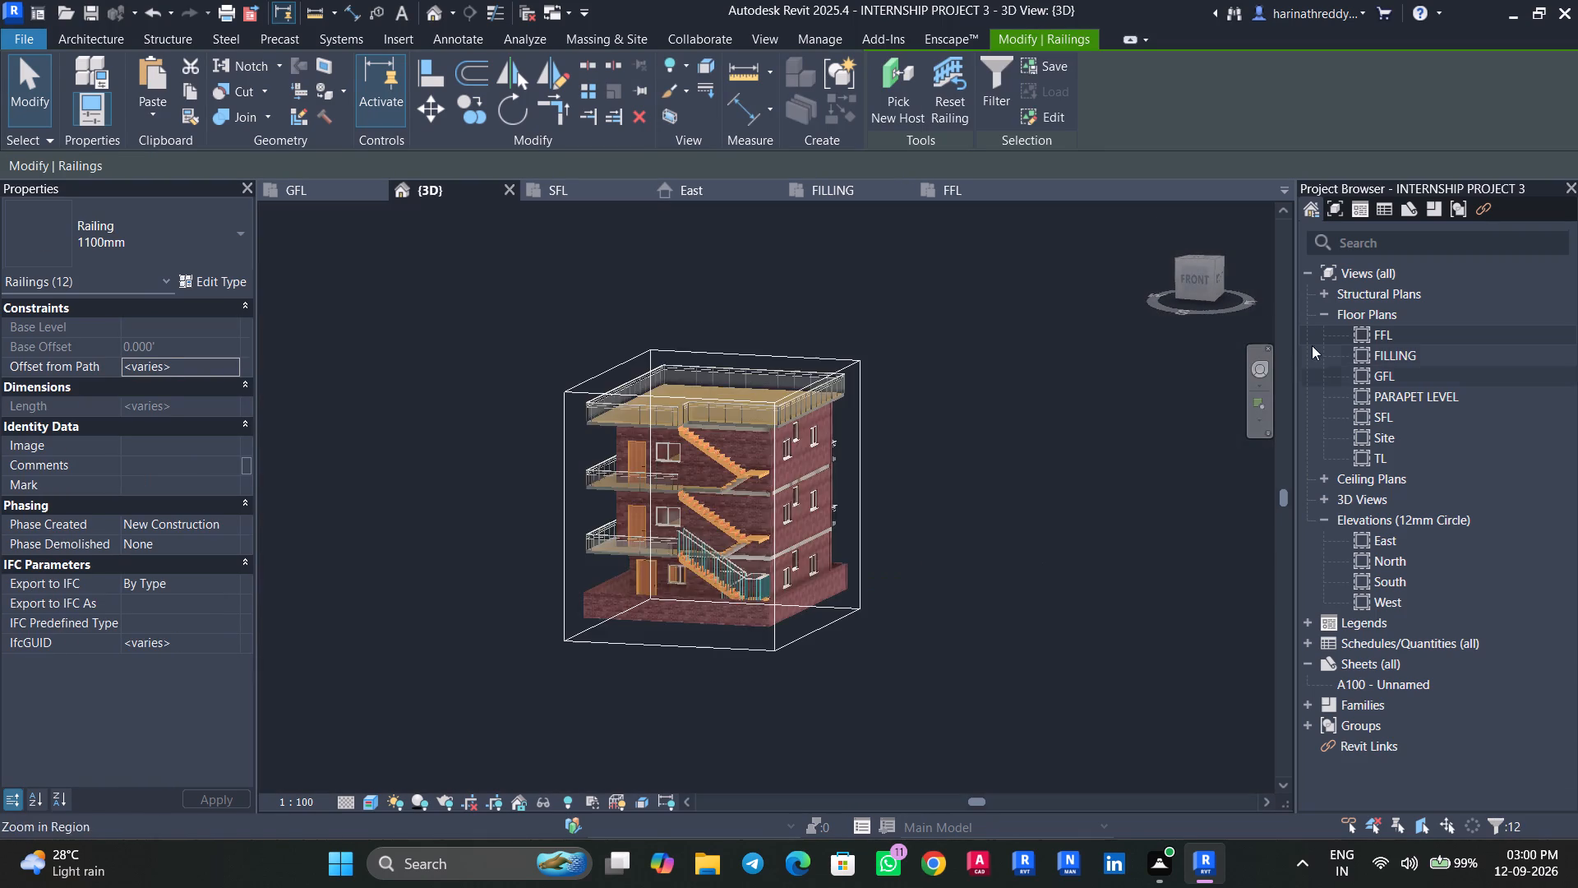
{"action": "left_click", "coordinate": [1197, 277]}
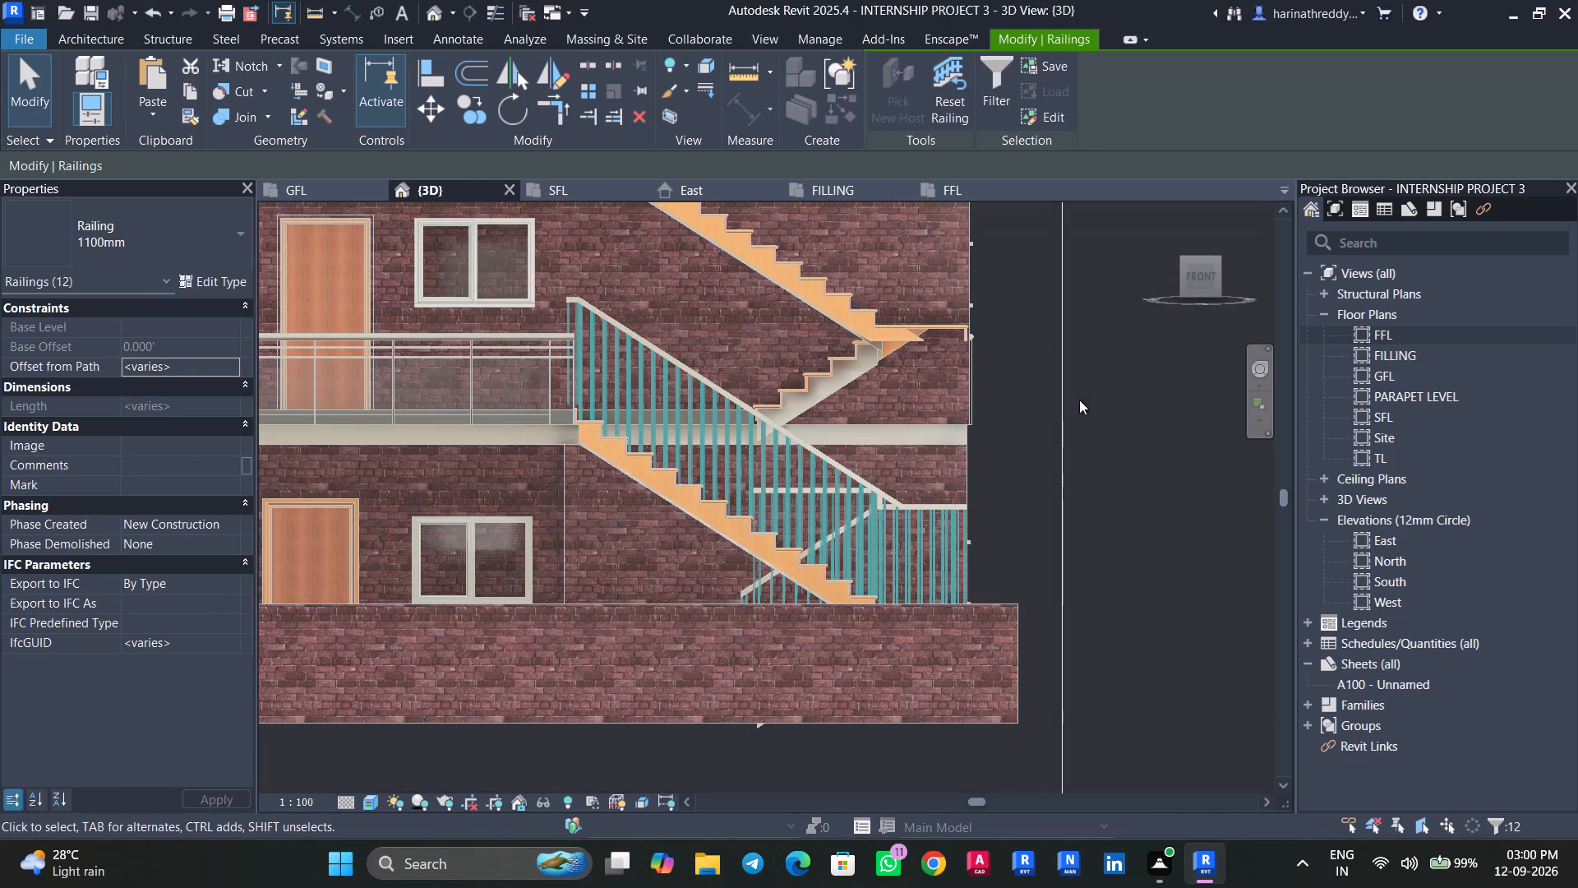
{"action": "left_click", "coordinate": [188, 90]}
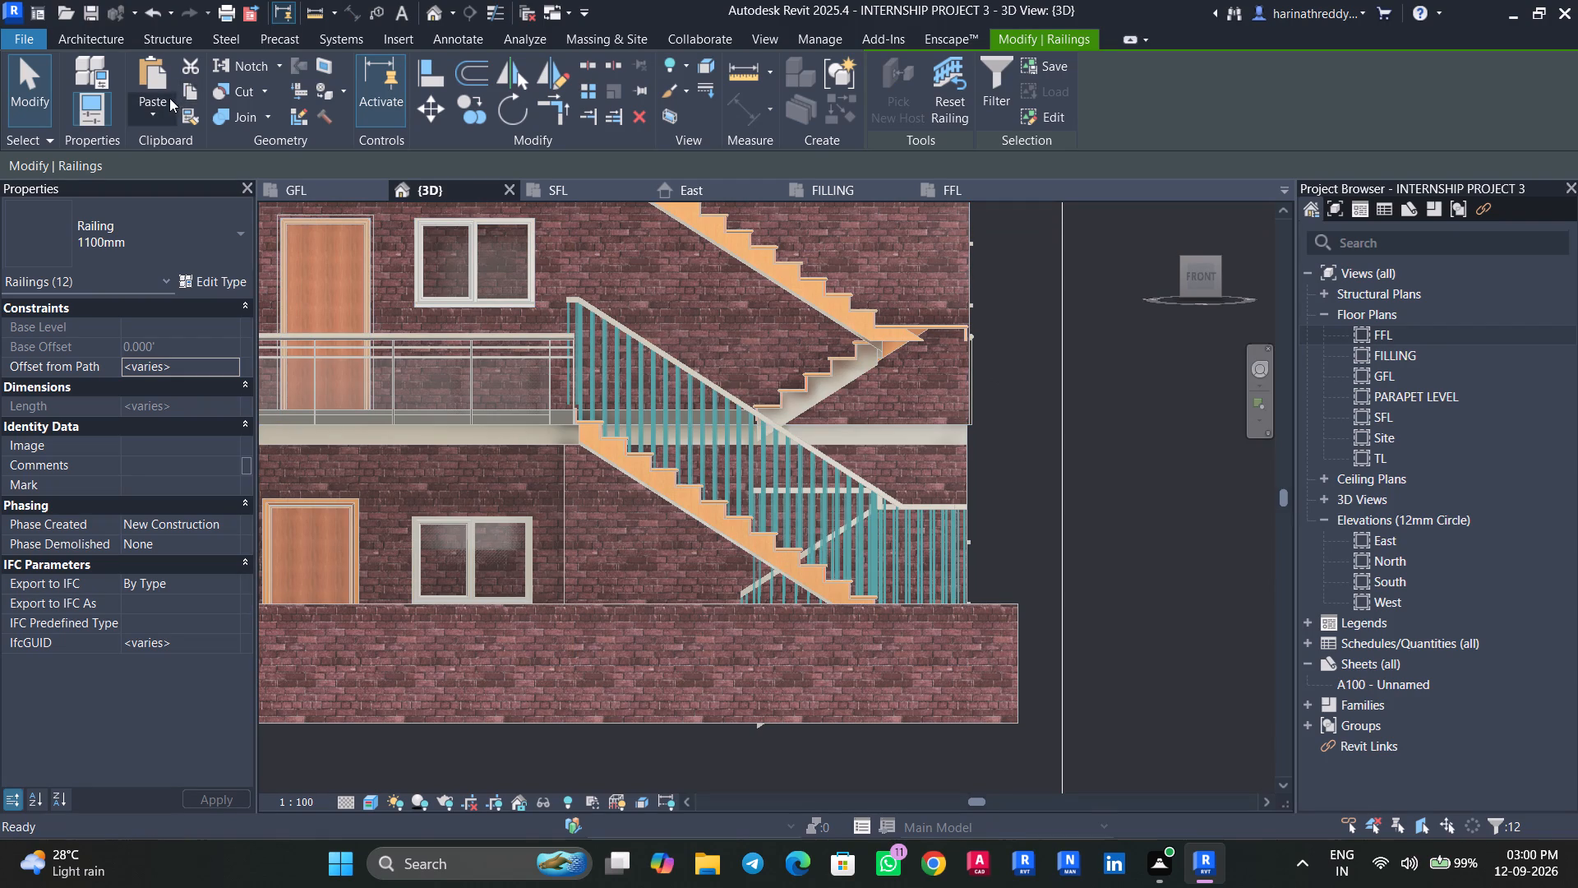
{"action": "left_click", "coordinate": [189, 82]}
{"action": "double_click", "coordinate": [189, 82]}
{"action": "left_click", "coordinate": [163, 105]}
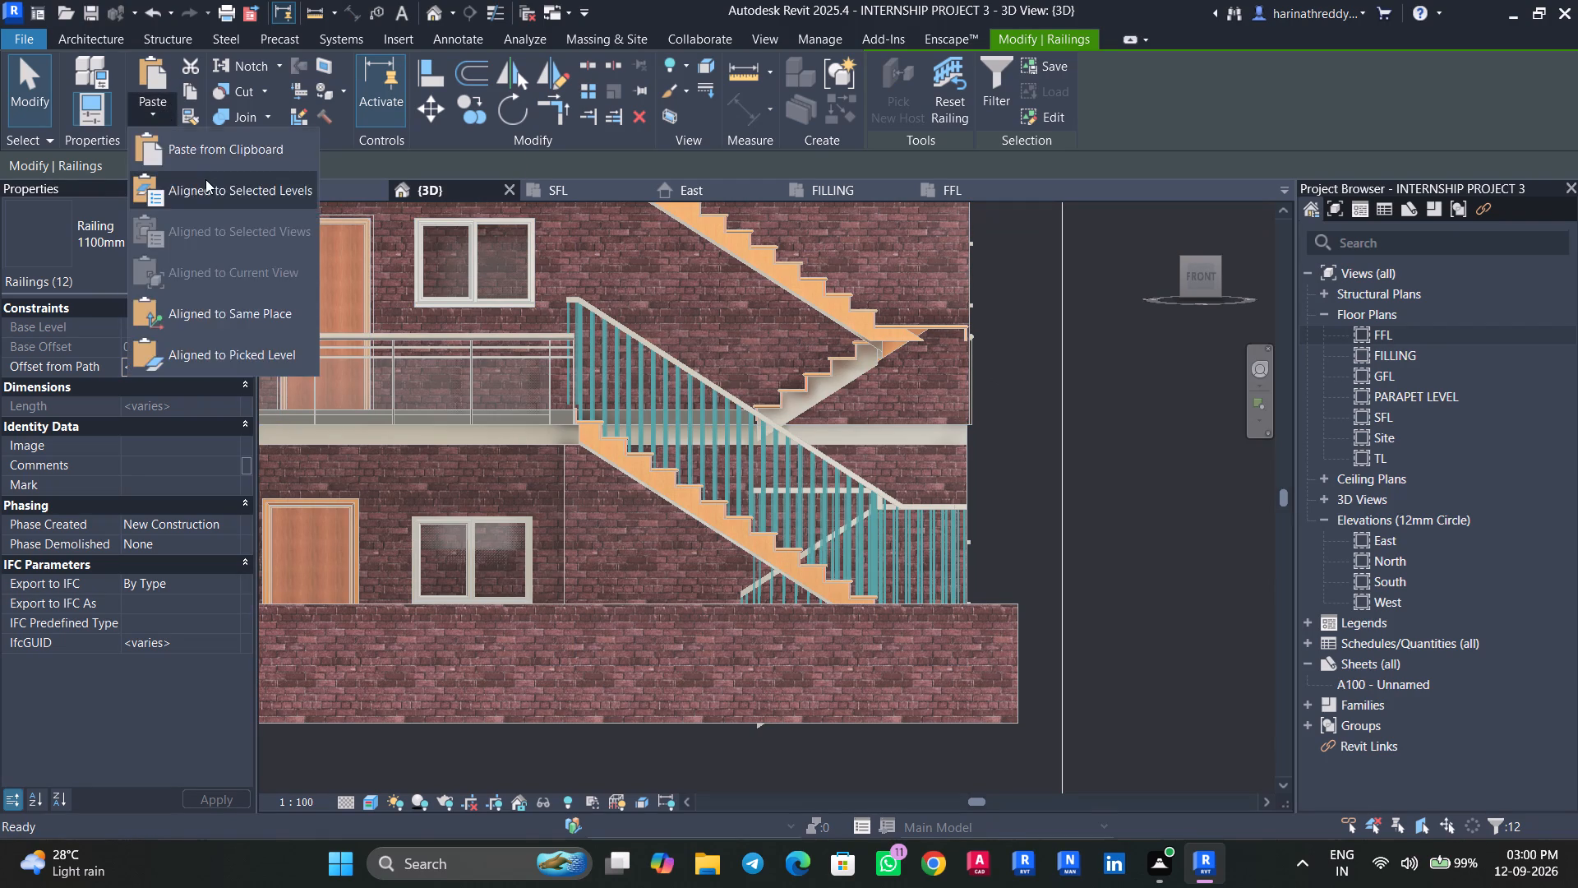
{"action": "left_click", "coordinate": [205, 179]}
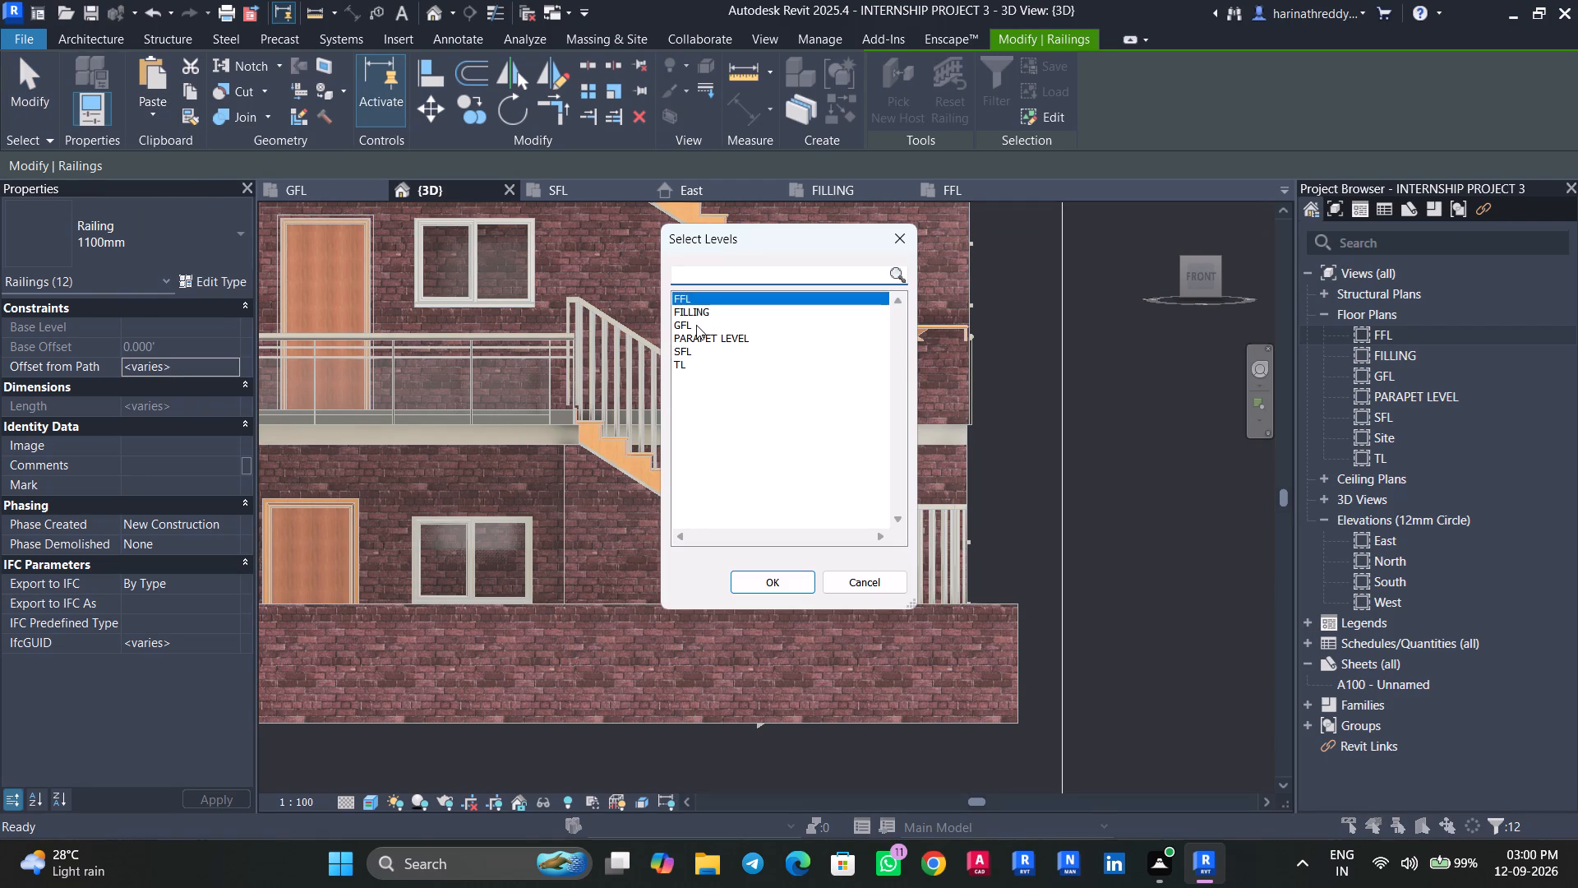
{"action": "left_click", "coordinate": [767, 580]}
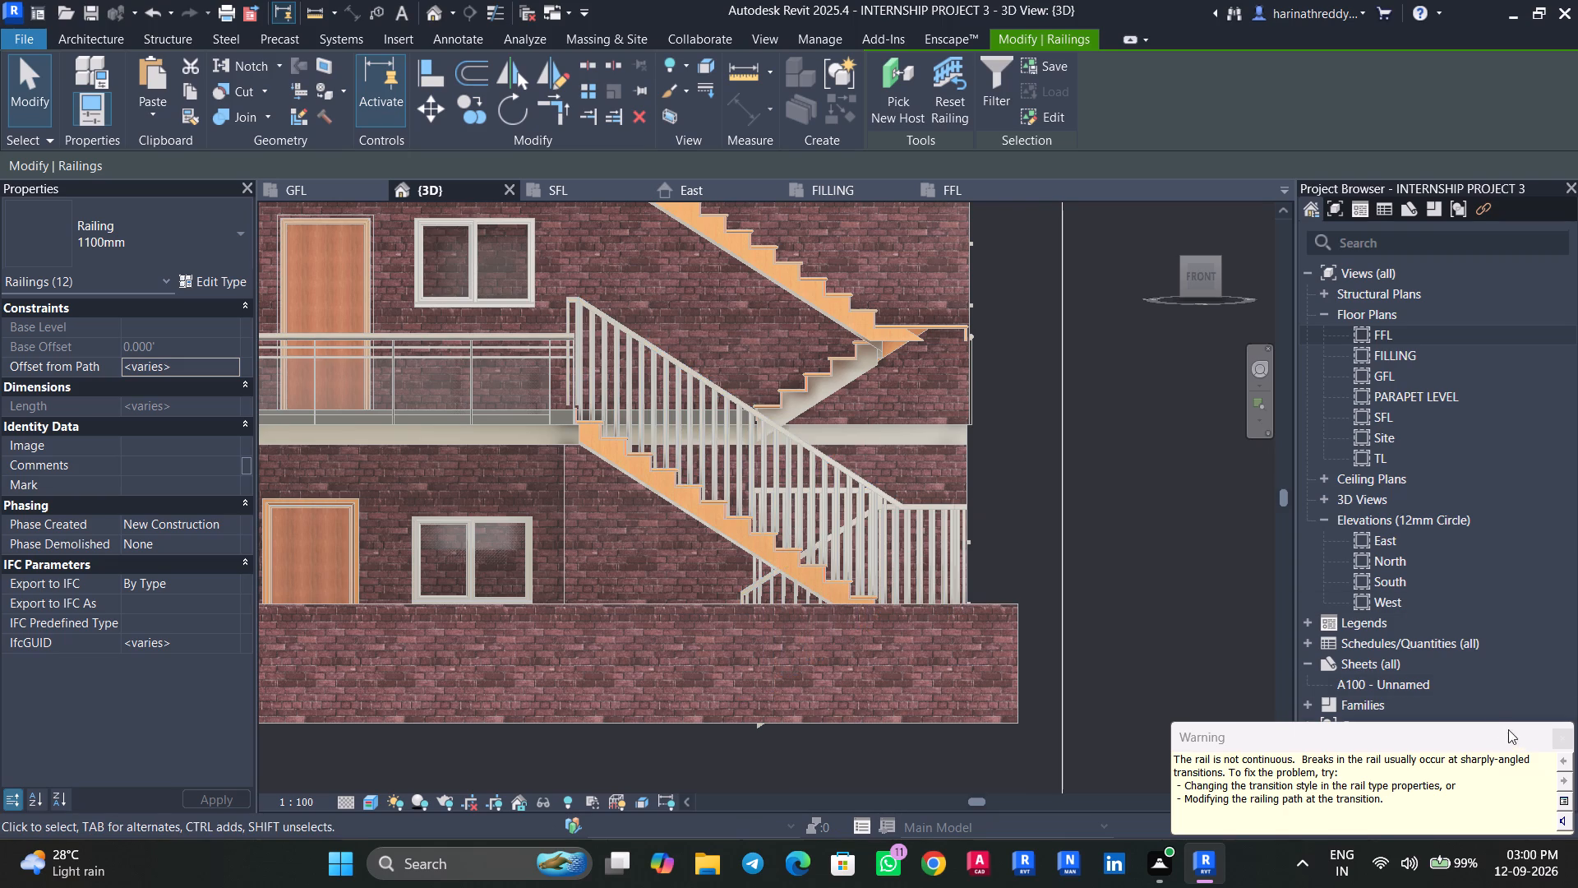
{"action": "left_click", "coordinate": [1558, 742]}
{"action": "scroll", "coordinate": [935, 485], "scroll_direction": "down", "scroll_amount": 4}
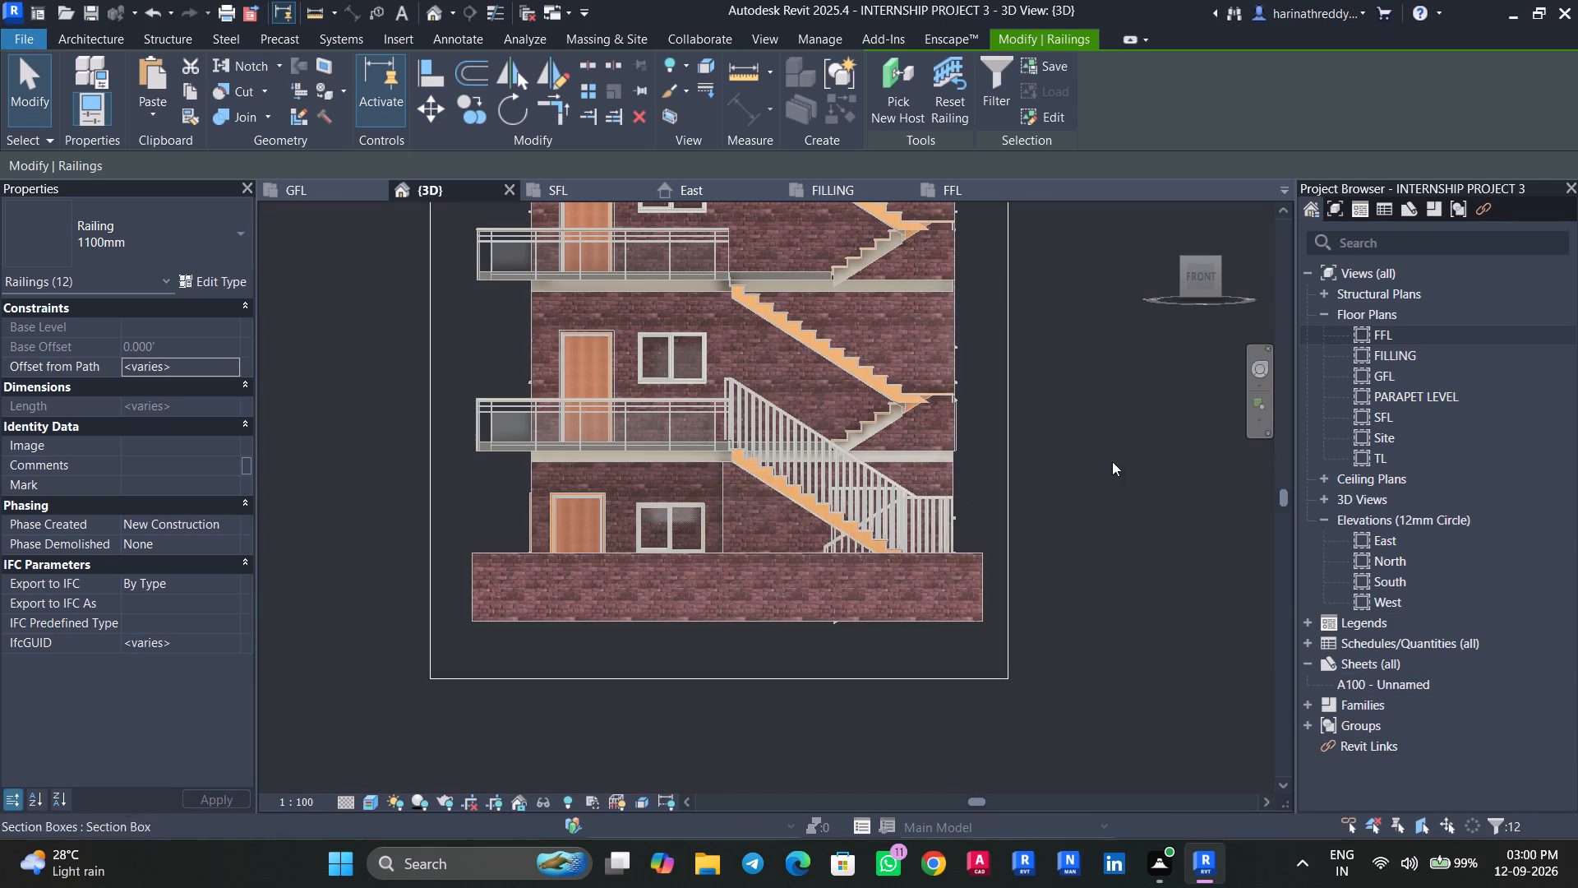
{"action": "key", "text": "Escape"}
{"action": "key", "text": "Escape"}
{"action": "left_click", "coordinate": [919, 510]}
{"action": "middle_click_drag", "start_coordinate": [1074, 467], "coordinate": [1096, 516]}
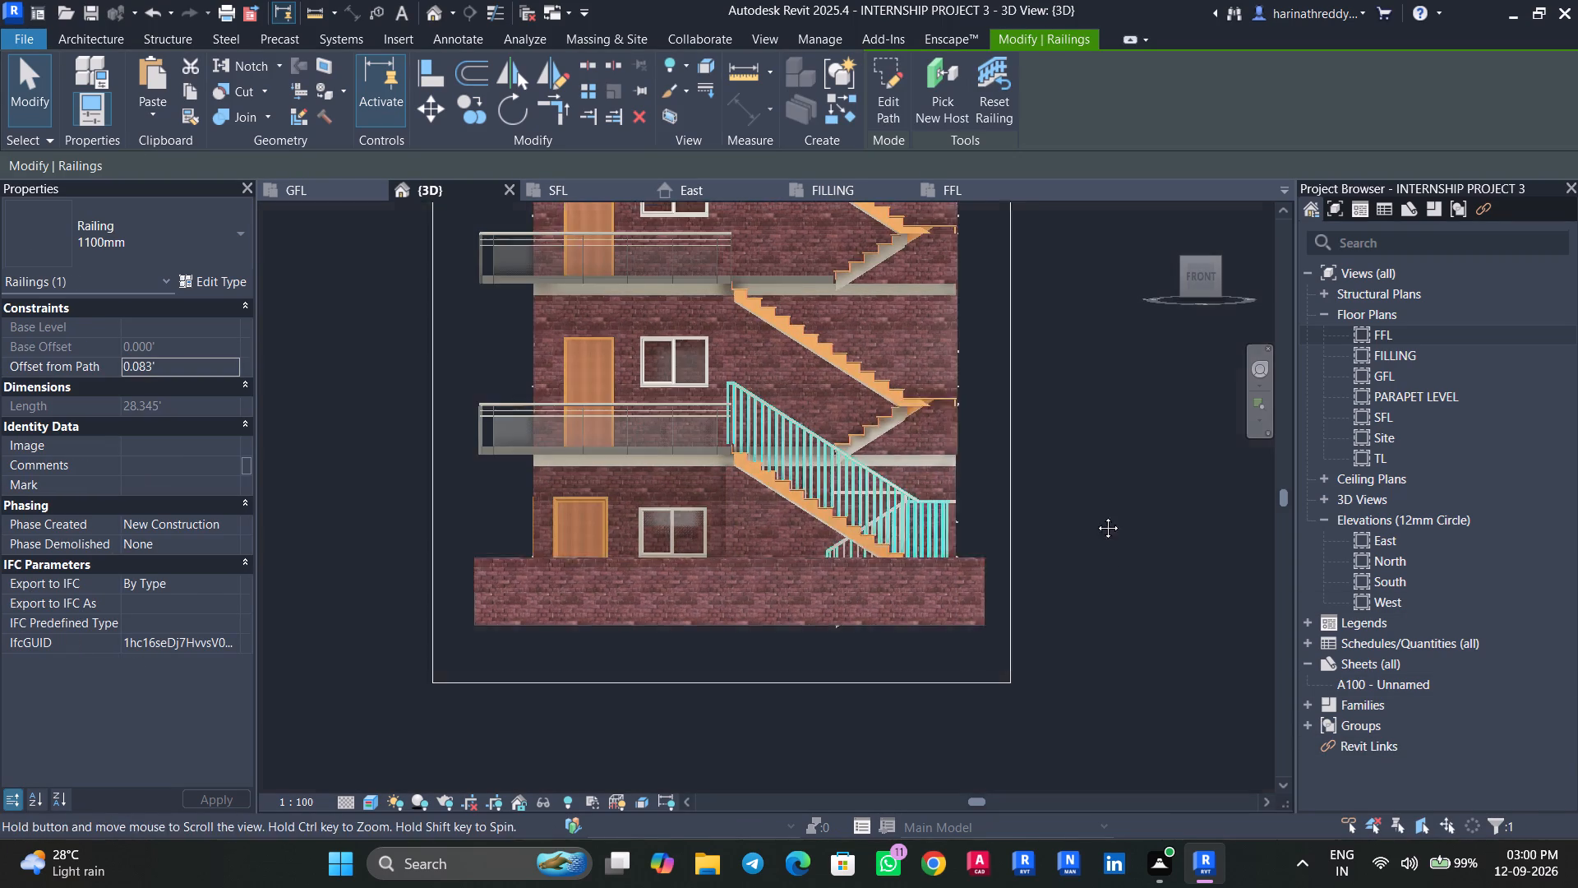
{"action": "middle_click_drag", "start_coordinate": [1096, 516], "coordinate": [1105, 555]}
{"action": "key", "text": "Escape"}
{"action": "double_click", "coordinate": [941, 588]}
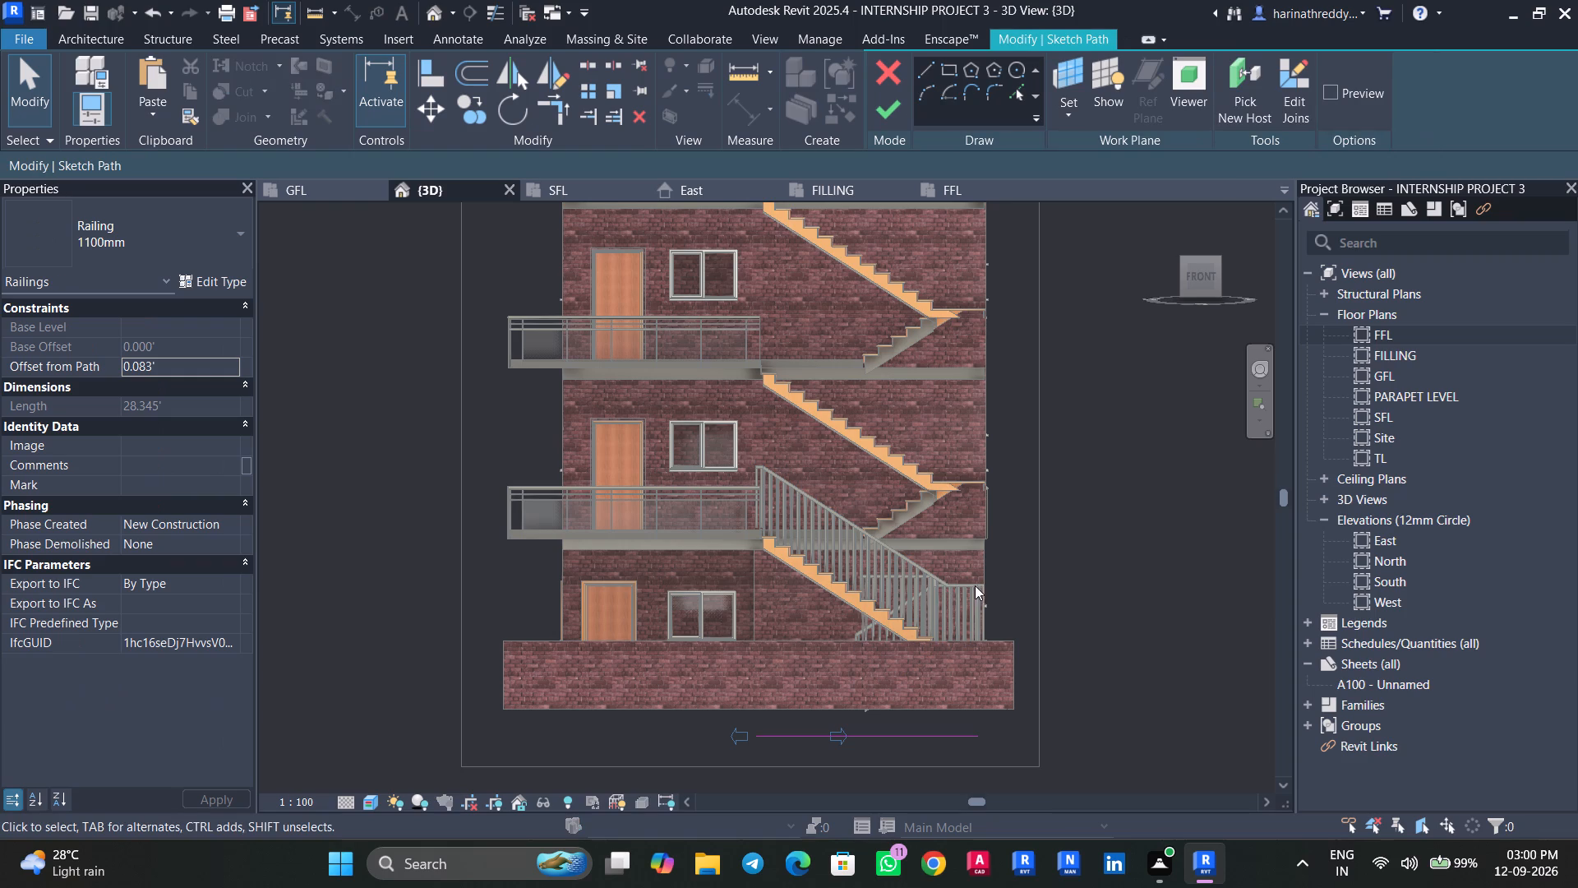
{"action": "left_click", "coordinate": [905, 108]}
Copy all 1100mm railing instances with Constrain from the ground-floor stair's top riser corner up to the next stair's top riser corner at SFL.
{"action": "left_click", "coordinate": [856, 549]}
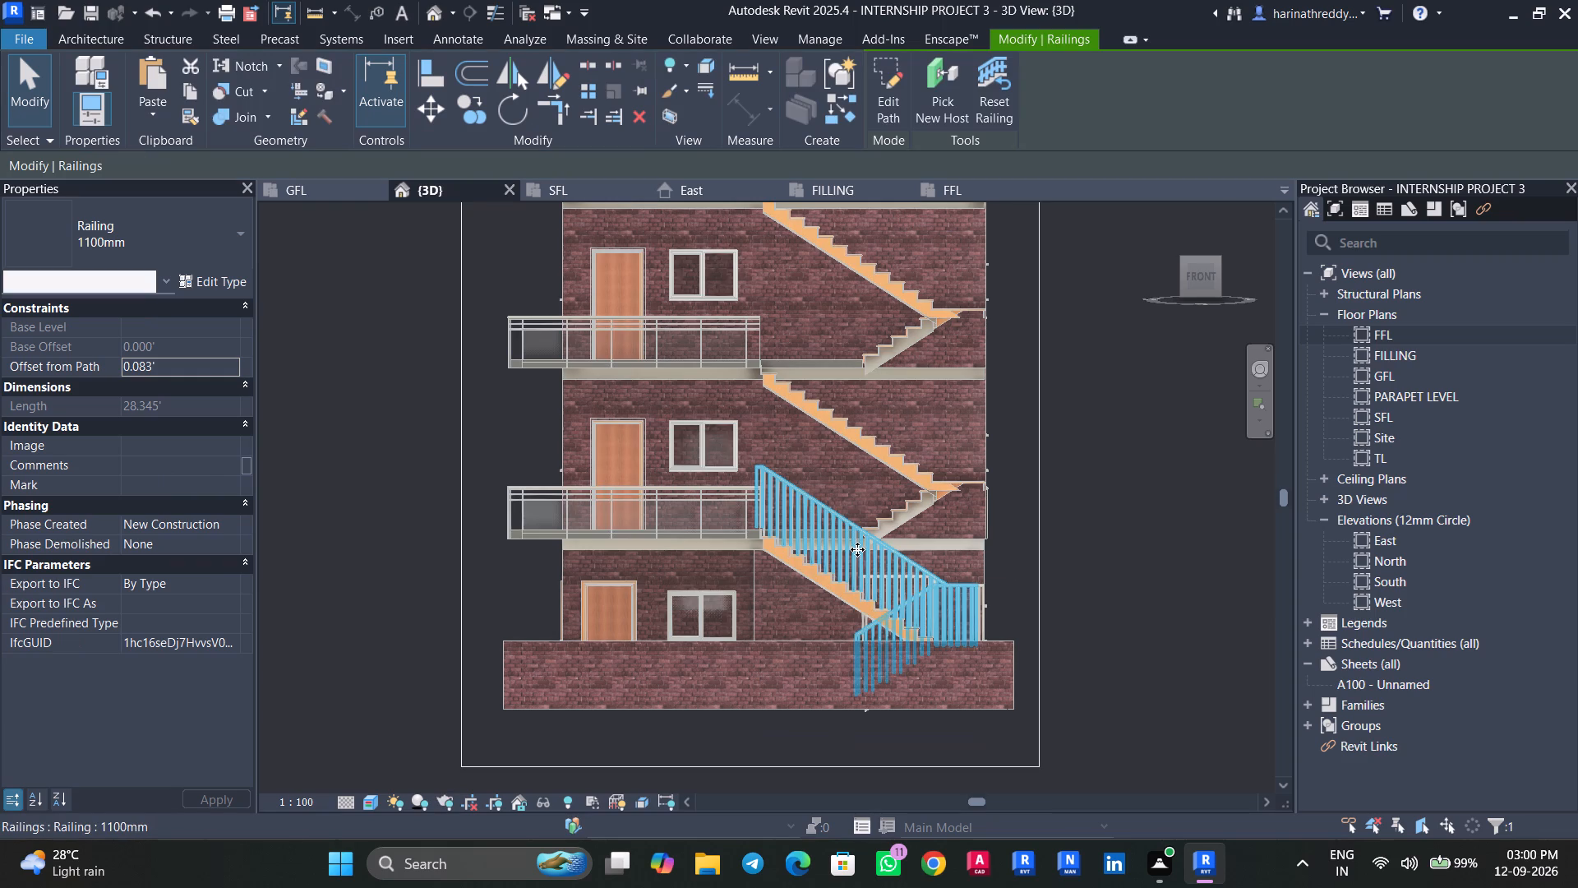
{"action": "type", "text": "SA"}
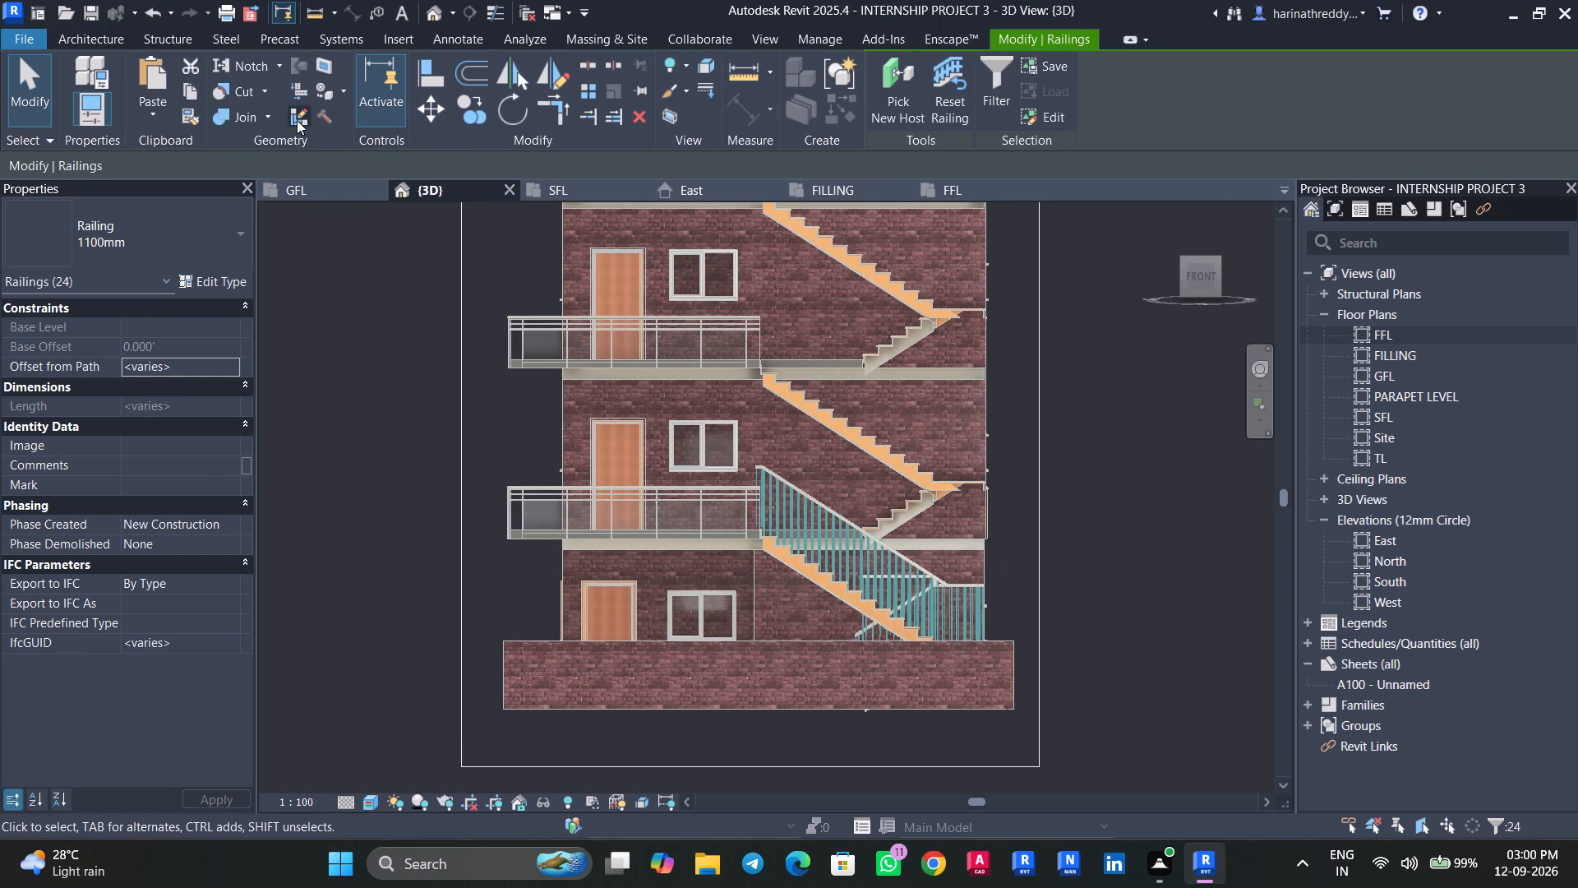
{"action": "left_click", "coordinate": [473, 118]}
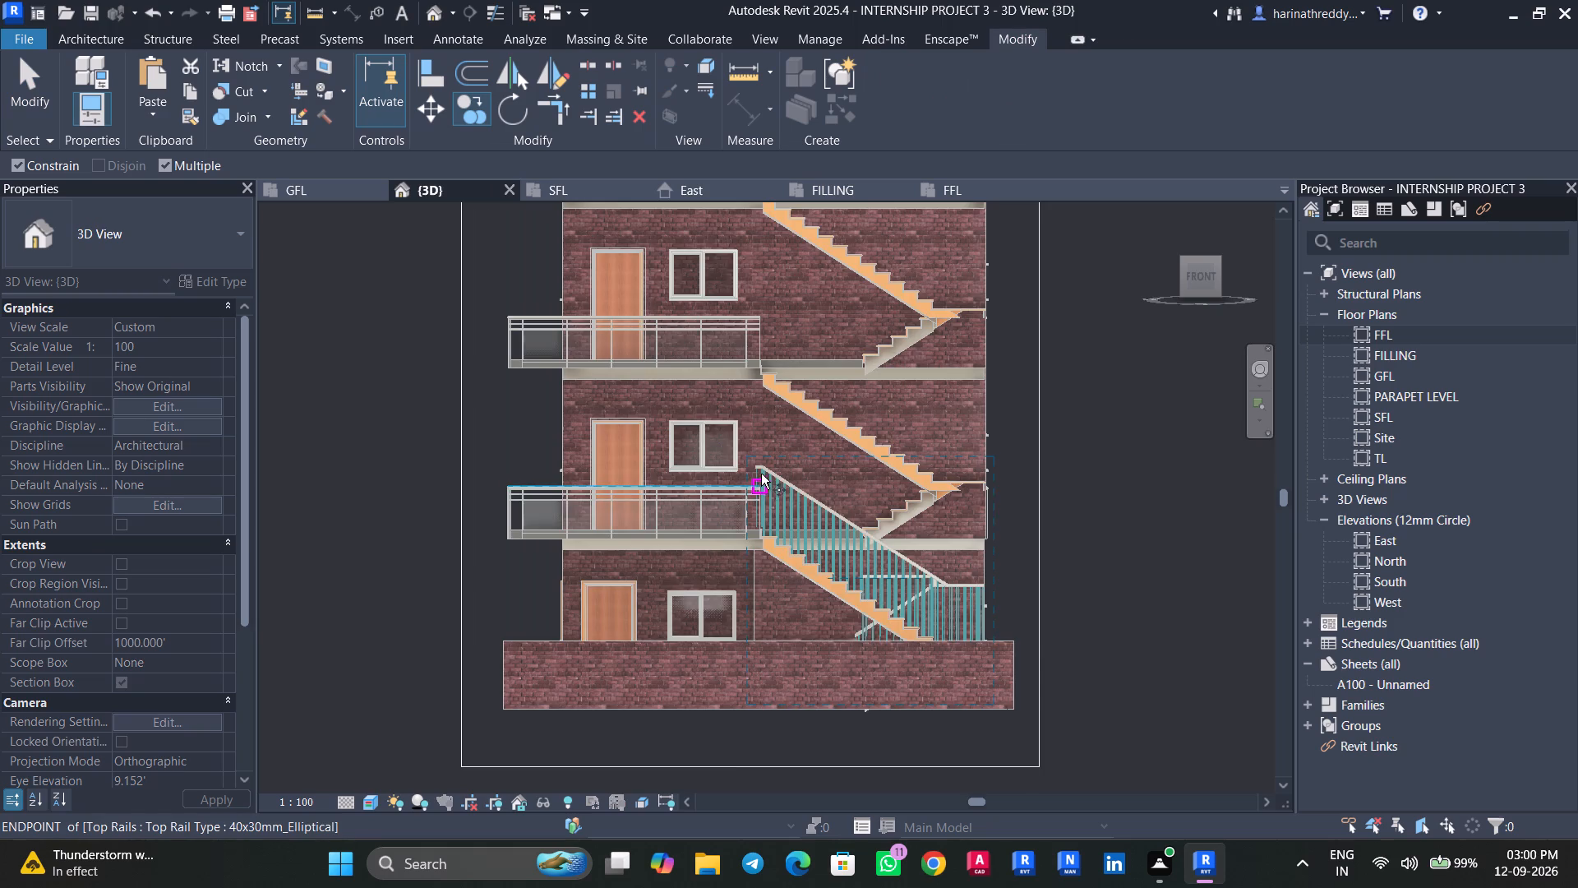
{"action": "scroll", "coordinate": [761, 468], "scroll_direction": "up", "scroll_amount": 6}
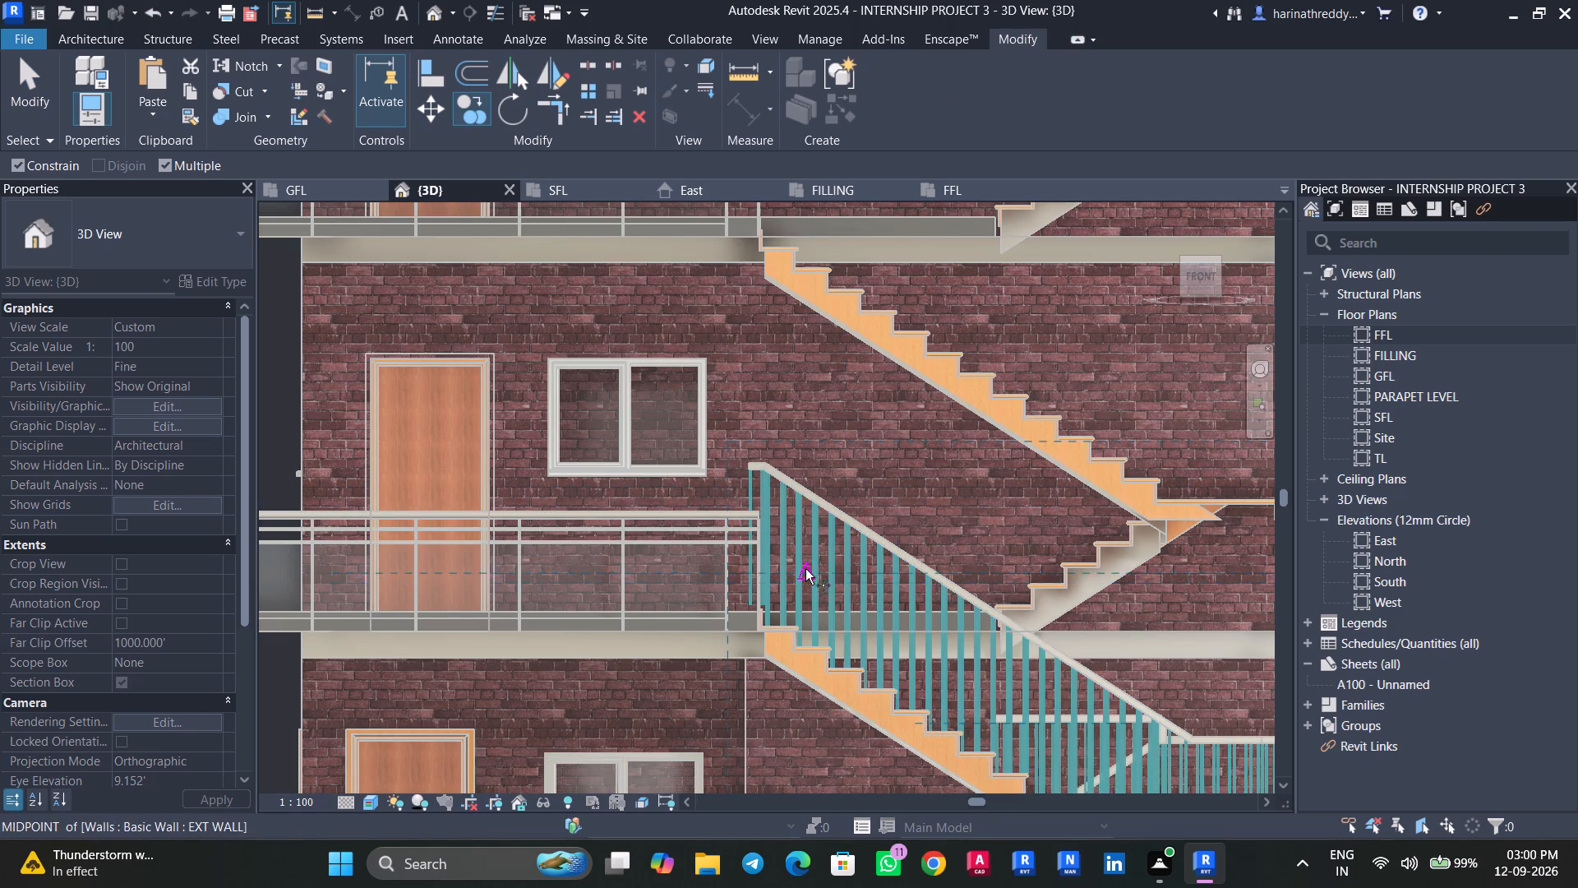
{"action": "middle_click_drag", "start_coordinate": [805, 569], "coordinate": [834, 642]}
{"action": "scroll", "coordinate": [787, 687], "scroll_direction": "up", "scroll_amount": 3}
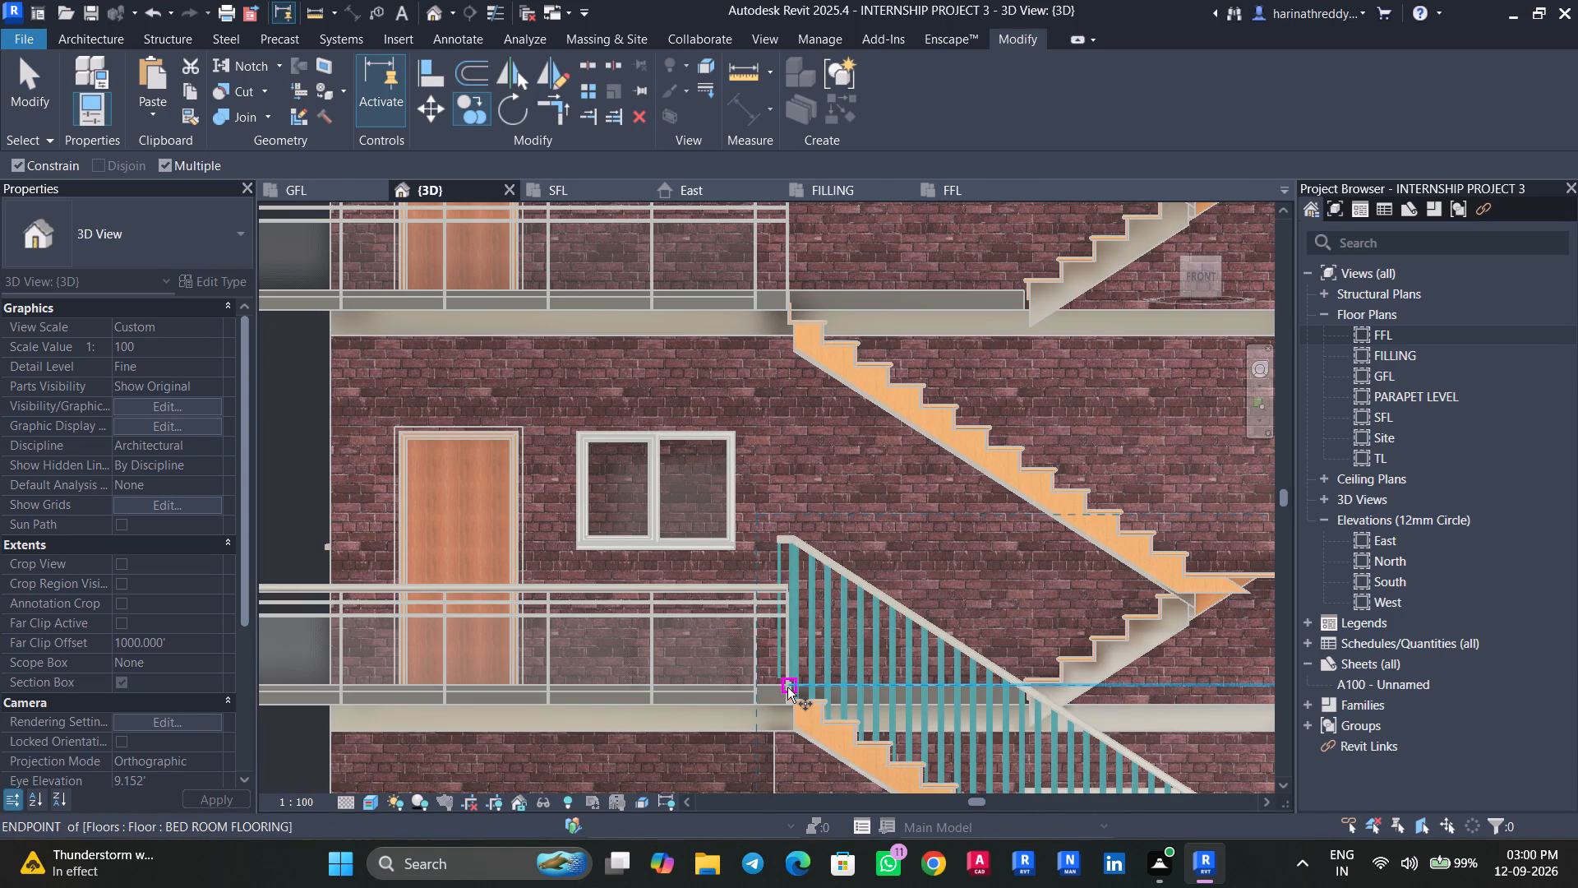
{"action": "scroll", "coordinate": [787, 687], "scroll_direction": "up", "scroll_amount": 10}
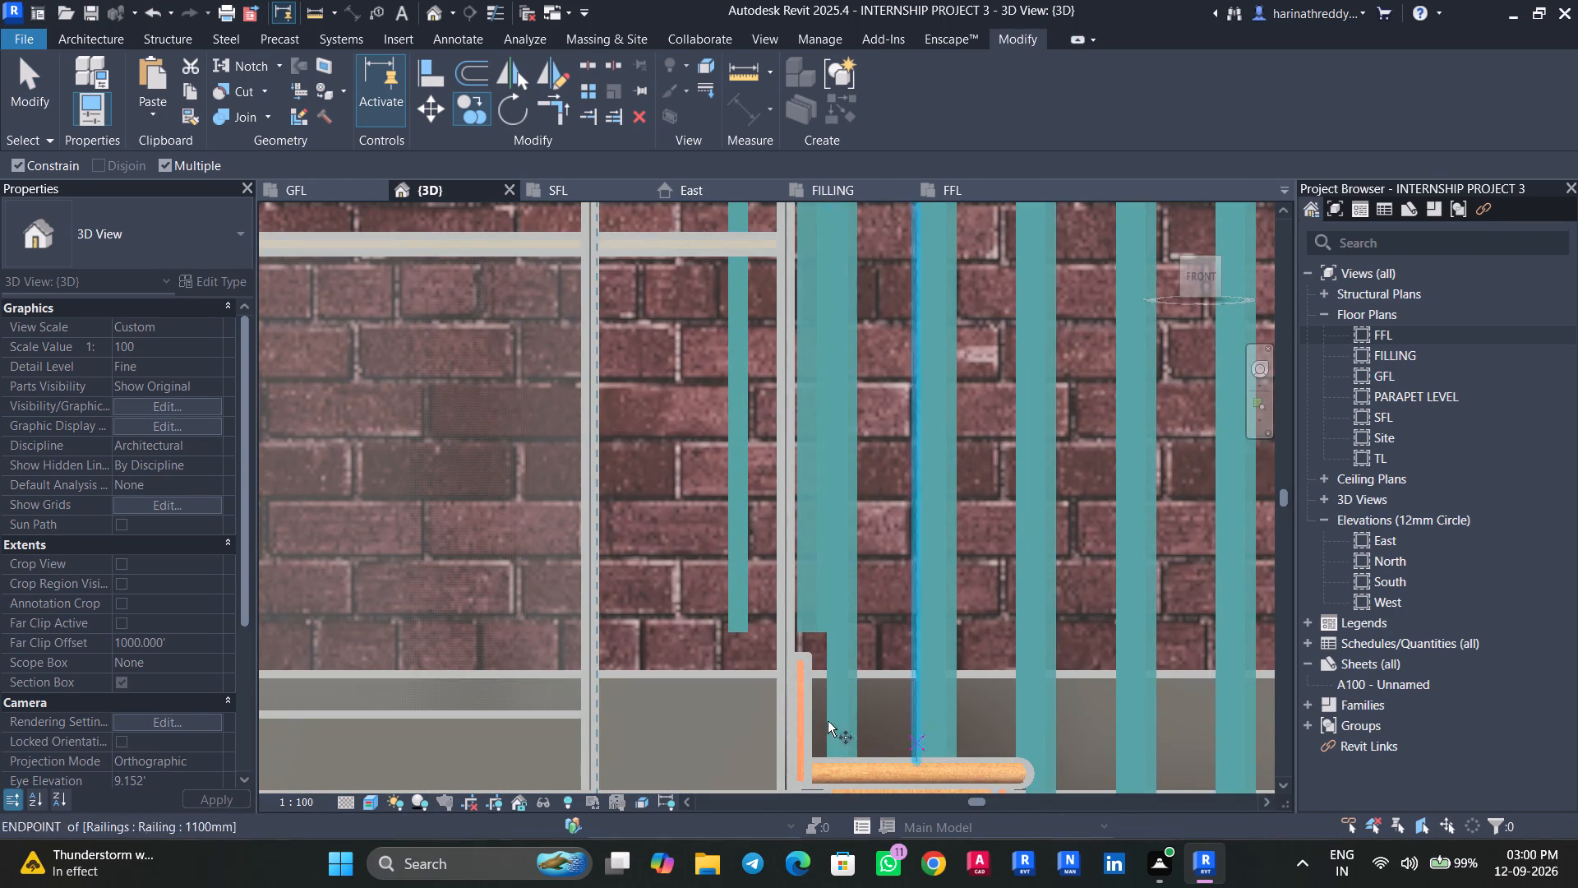
{"action": "left_click", "coordinate": [795, 653]}
{"action": "scroll", "coordinate": [794, 653], "scroll_direction": "down", "scroll_amount": 3}
{"action": "scroll", "coordinate": [794, 653], "scroll_direction": "up", "scroll_amount": 1}
{"action": "scroll", "coordinate": [794, 653], "scroll_direction": "down", "scroll_amount": 4}
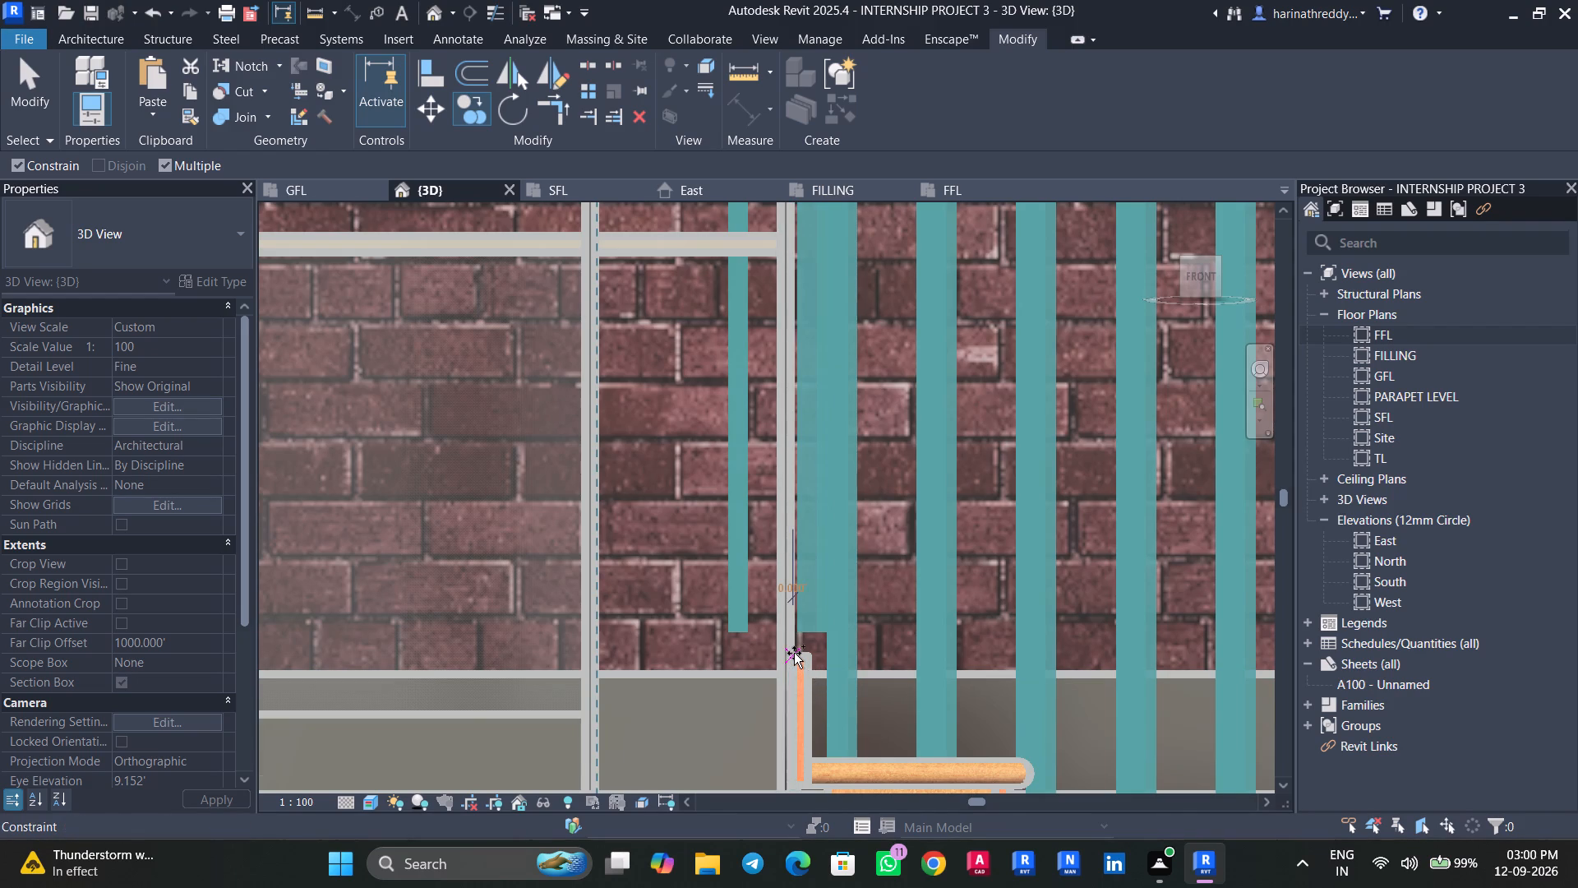
{"action": "scroll", "coordinate": [794, 653], "scroll_direction": "down", "scroll_amount": 11}
{"action": "scroll", "coordinate": [789, 425], "scroll_direction": "up", "scroll_amount": 3}
{"action": "scroll", "coordinate": [789, 425], "scroll_direction": "down", "scroll_amount": 1}
{"action": "scroll", "coordinate": [789, 425], "scroll_direction": "up", "scroll_amount": 7}
{"action": "scroll", "coordinate": [794, 426], "scroll_direction": "down", "scroll_amount": 1}
{"action": "scroll", "coordinate": [794, 426], "scroll_direction": "up", "scroll_amount": 3}
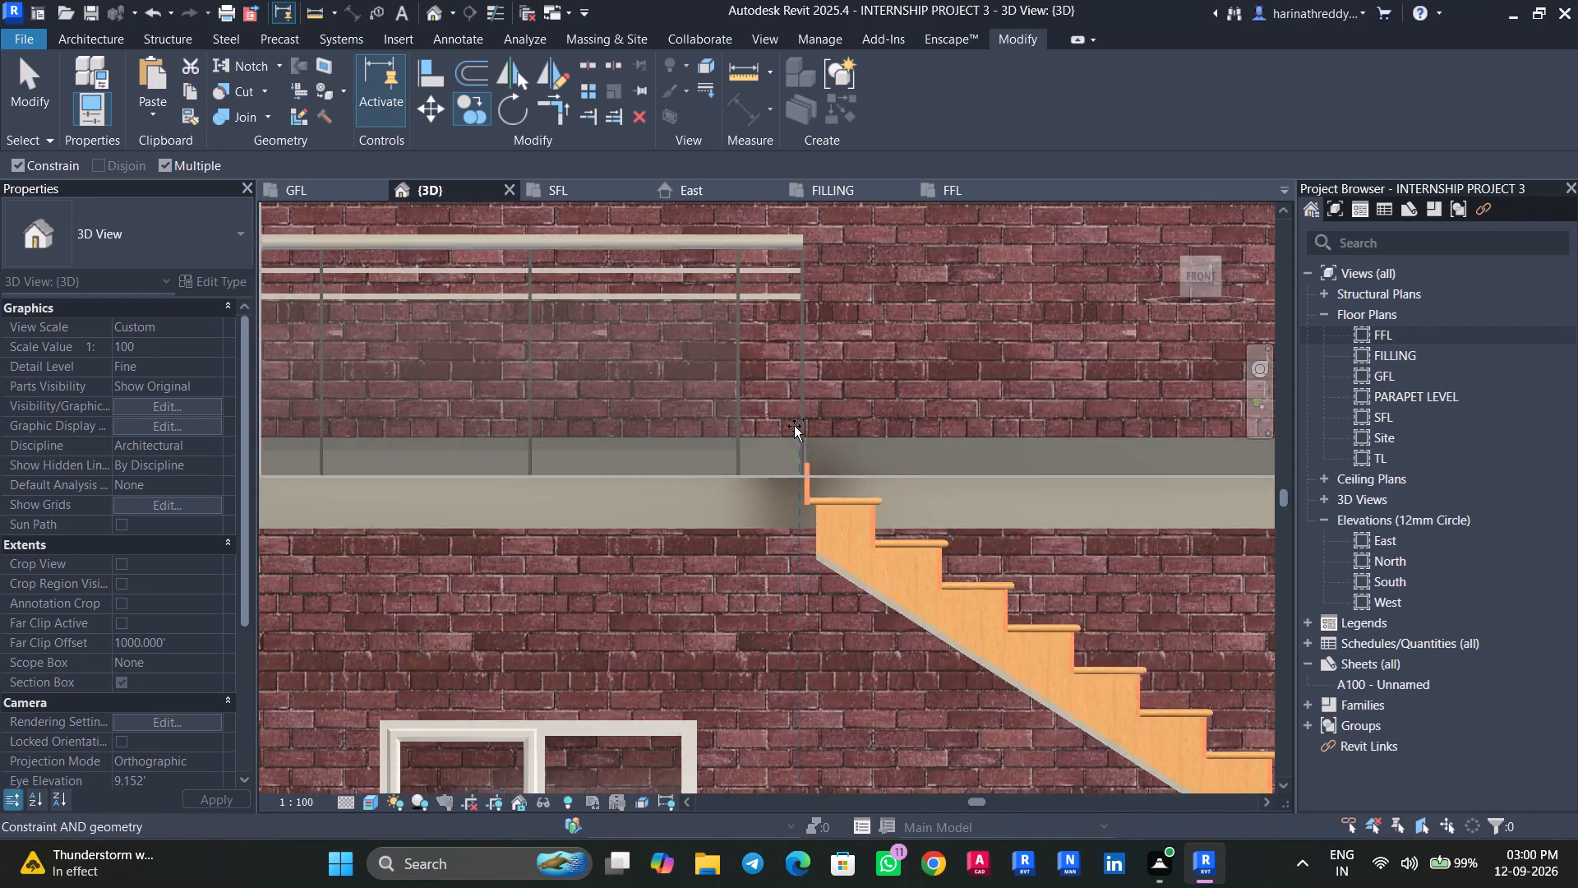
{"action": "scroll", "coordinate": [794, 426], "scroll_direction": "up", "scroll_amount": 4}
{"action": "scroll", "coordinate": [822, 514], "scroll_direction": "up", "scroll_amount": 4}
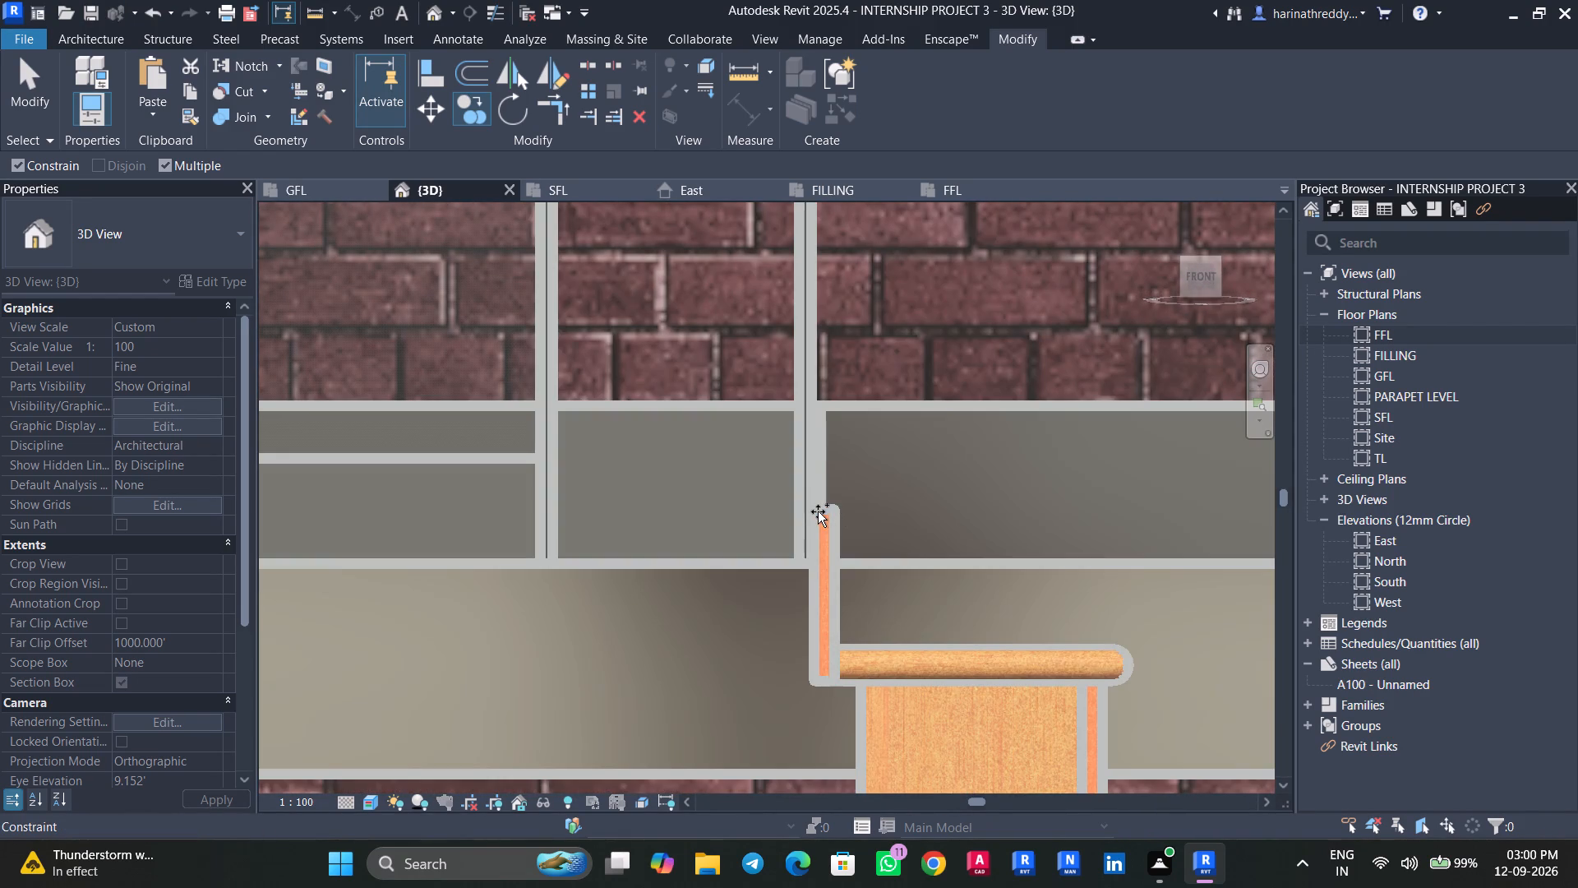
{"action": "left_click", "coordinate": [815, 507]}
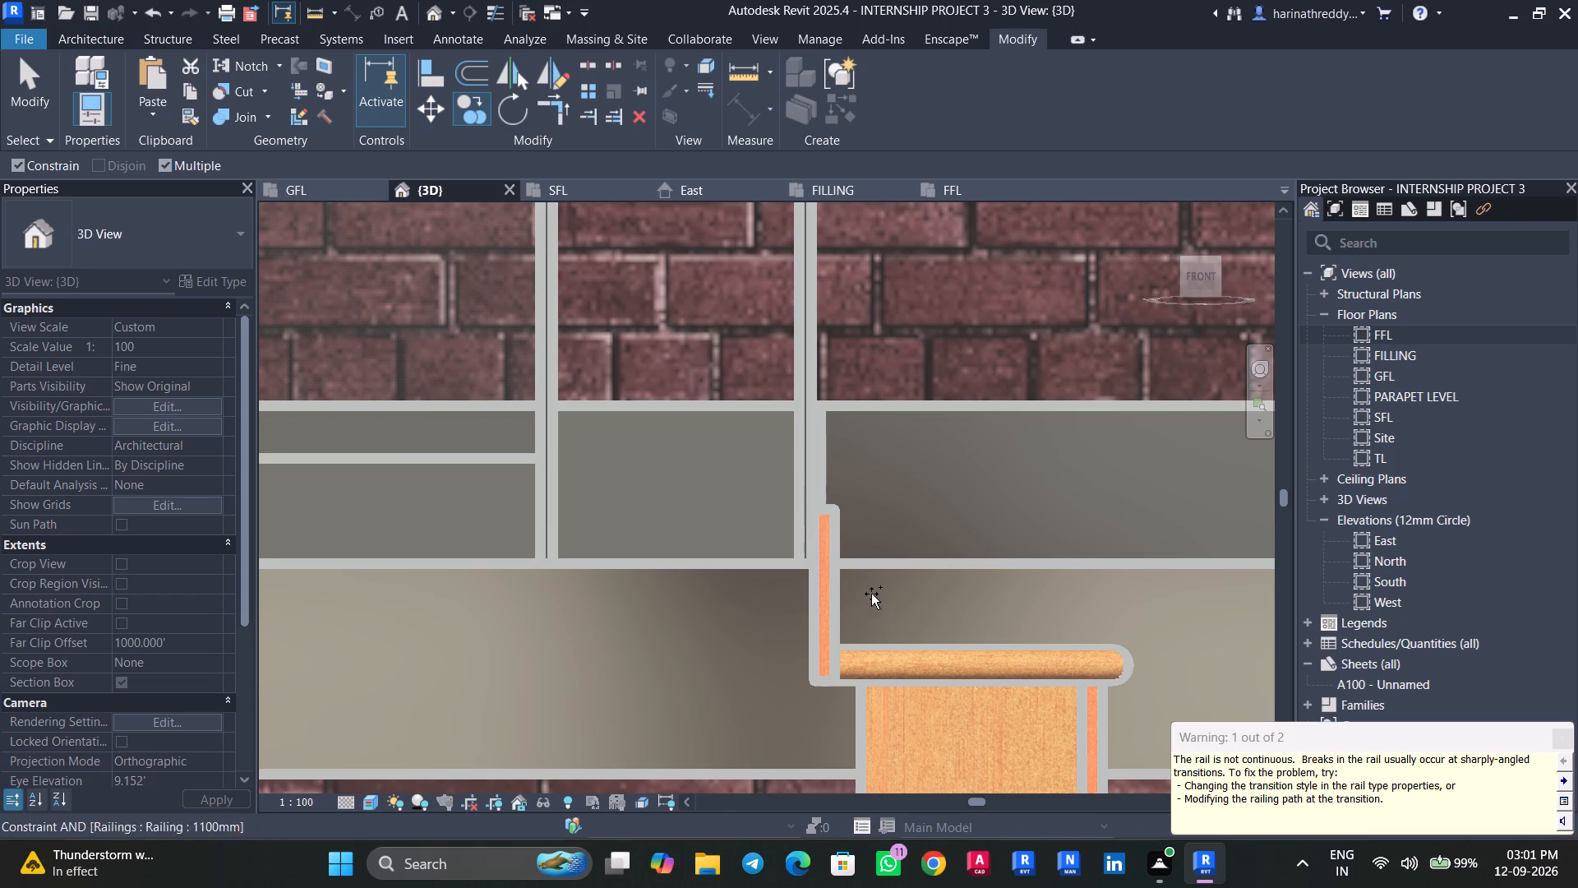
{"action": "scroll", "coordinate": [872, 590], "scroll_direction": "down", "scroll_amount": 10}
{"action": "left_click", "coordinate": [1564, 779]}
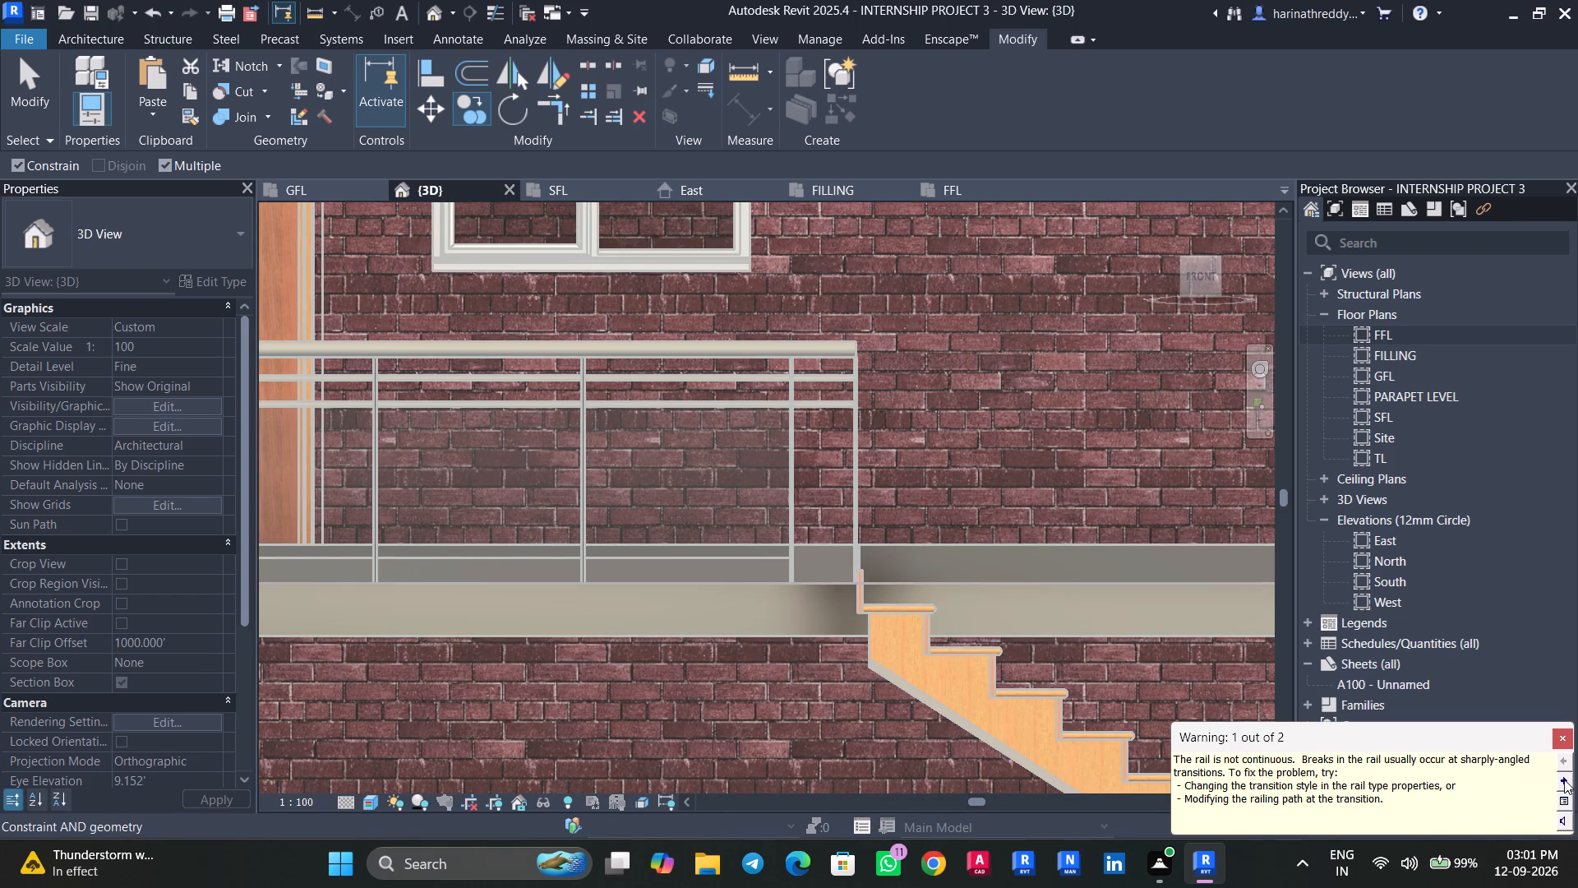
{"action": "left_click", "coordinate": [1382, 799]}
Examine the expanded list of rail continuity warnings, close it and leave the Copy command.
{"action": "left_click", "coordinate": [1565, 827]}
{"action": "left_click", "coordinate": [1559, 824]}
{"action": "left_click", "coordinate": [1561, 794]}
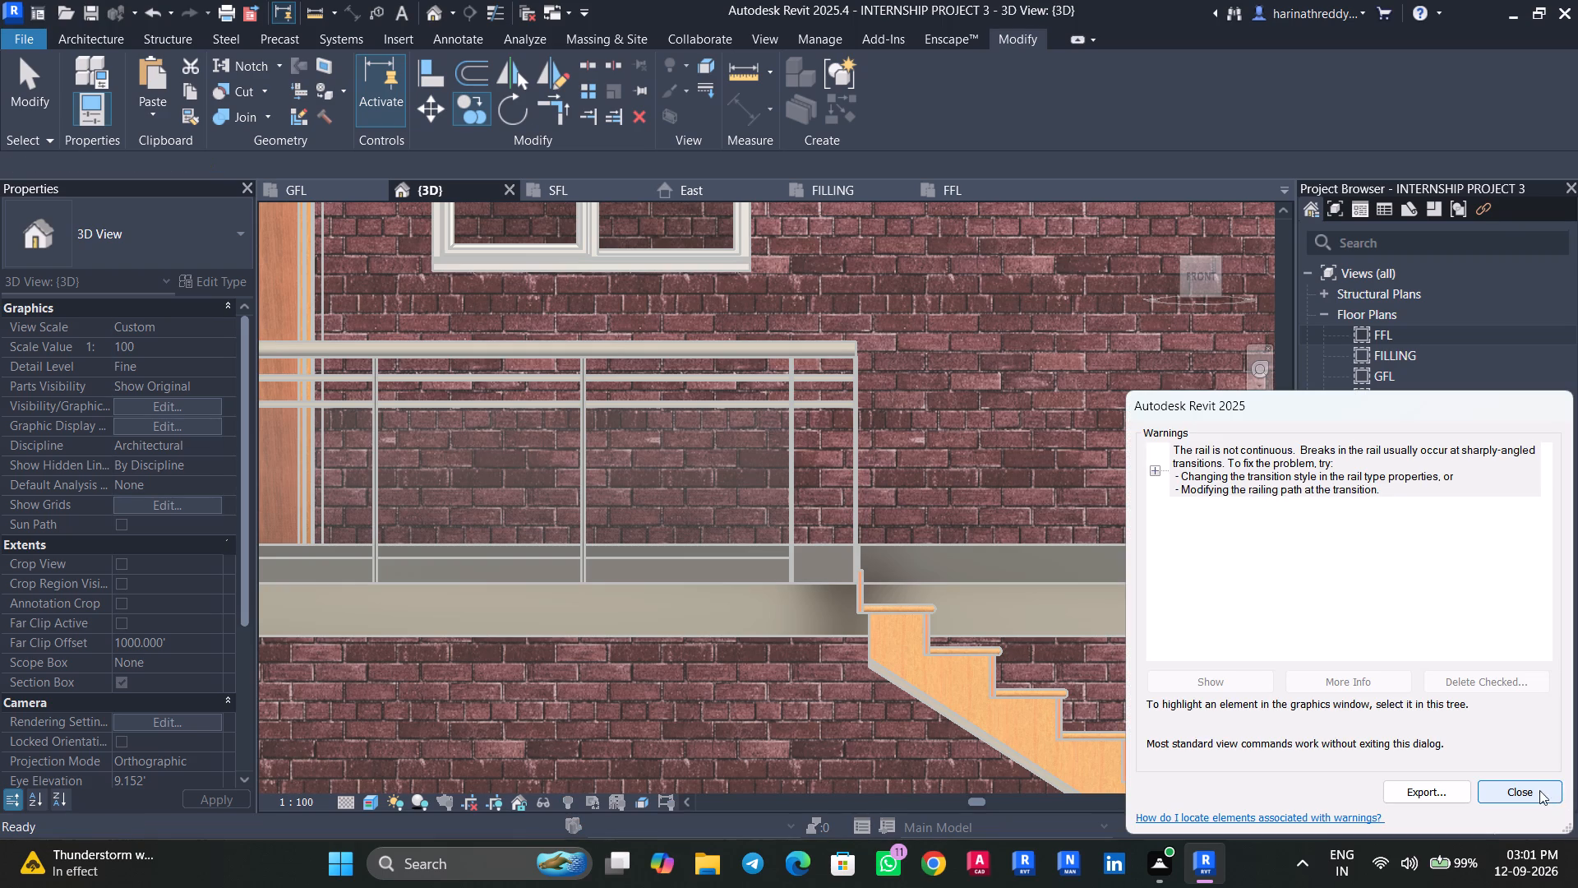
{"action": "left_click", "coordinate": [1160, 472]}
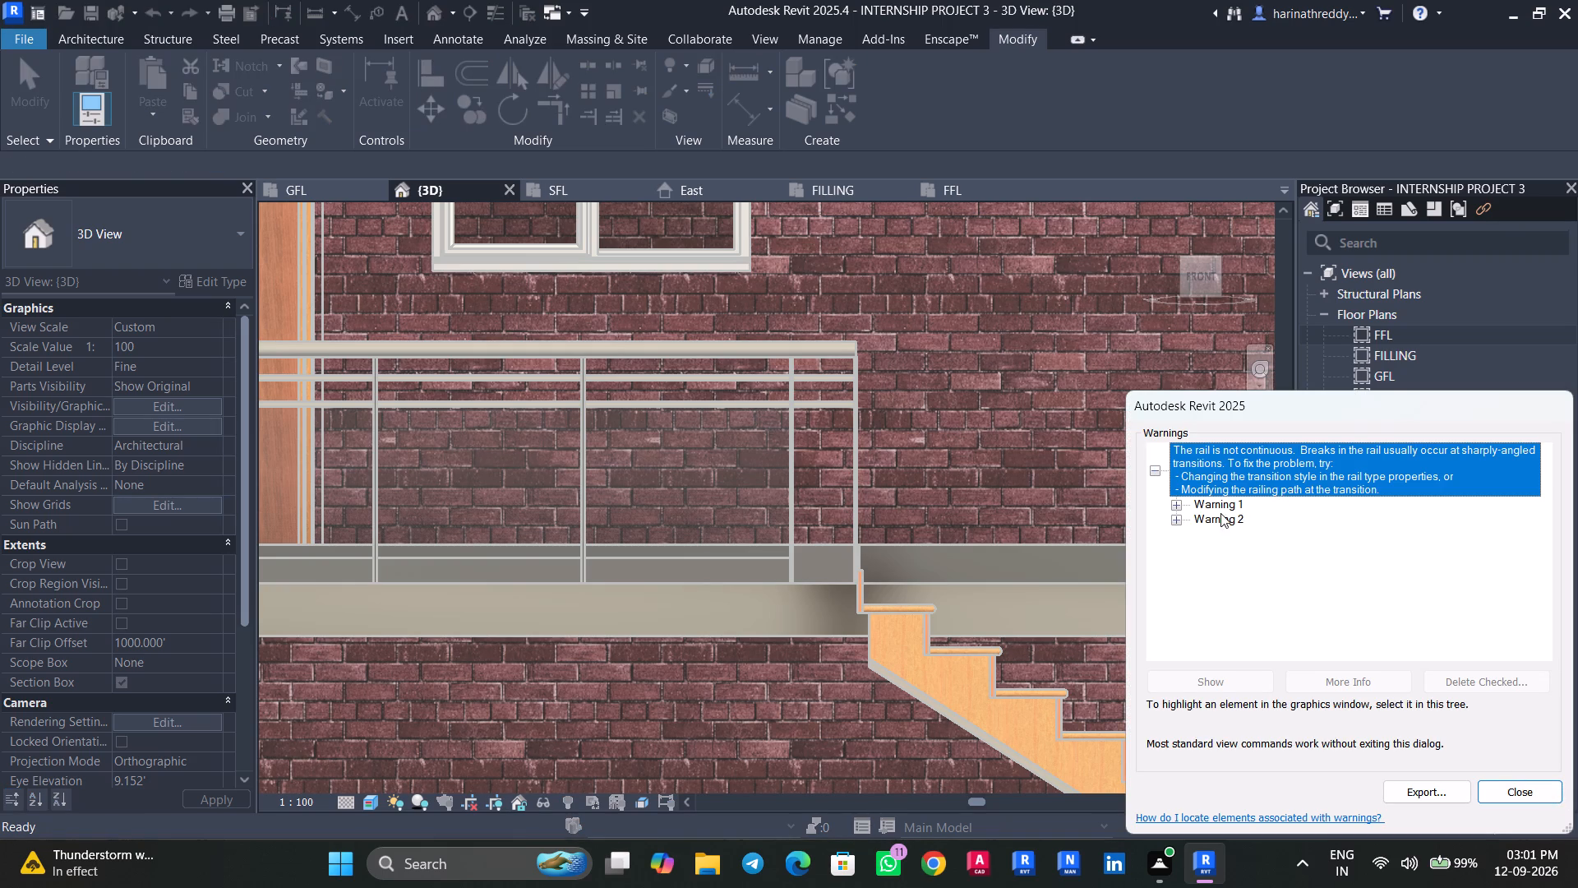
{"action": "left_click", "coordinate": [1515, 792]}
{"action": "scroll", "coordinate": [833, 489], "scroll_direction": "down", "scroll_amount": 16}
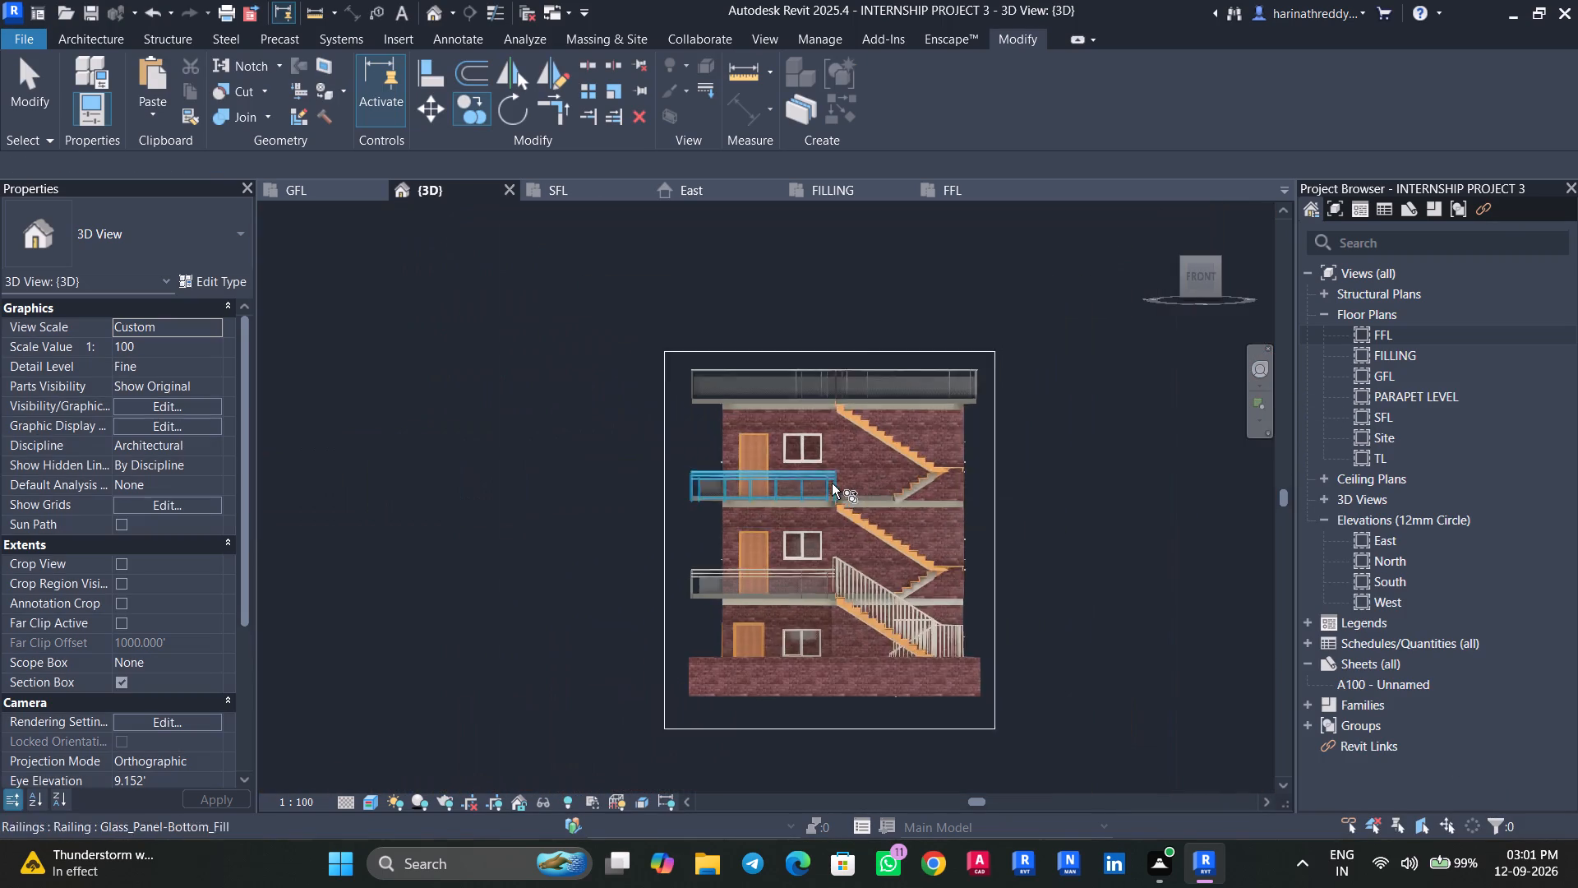
{"action": "key", "text": "Escape"}
{"action": "key", "text": "Escape"}
Turn off the 3D view's section box.
{"action": "middle_click_drag", "start_coordinate": [1055, 583], "coordinate": [1163, 765], "text": "shift"}
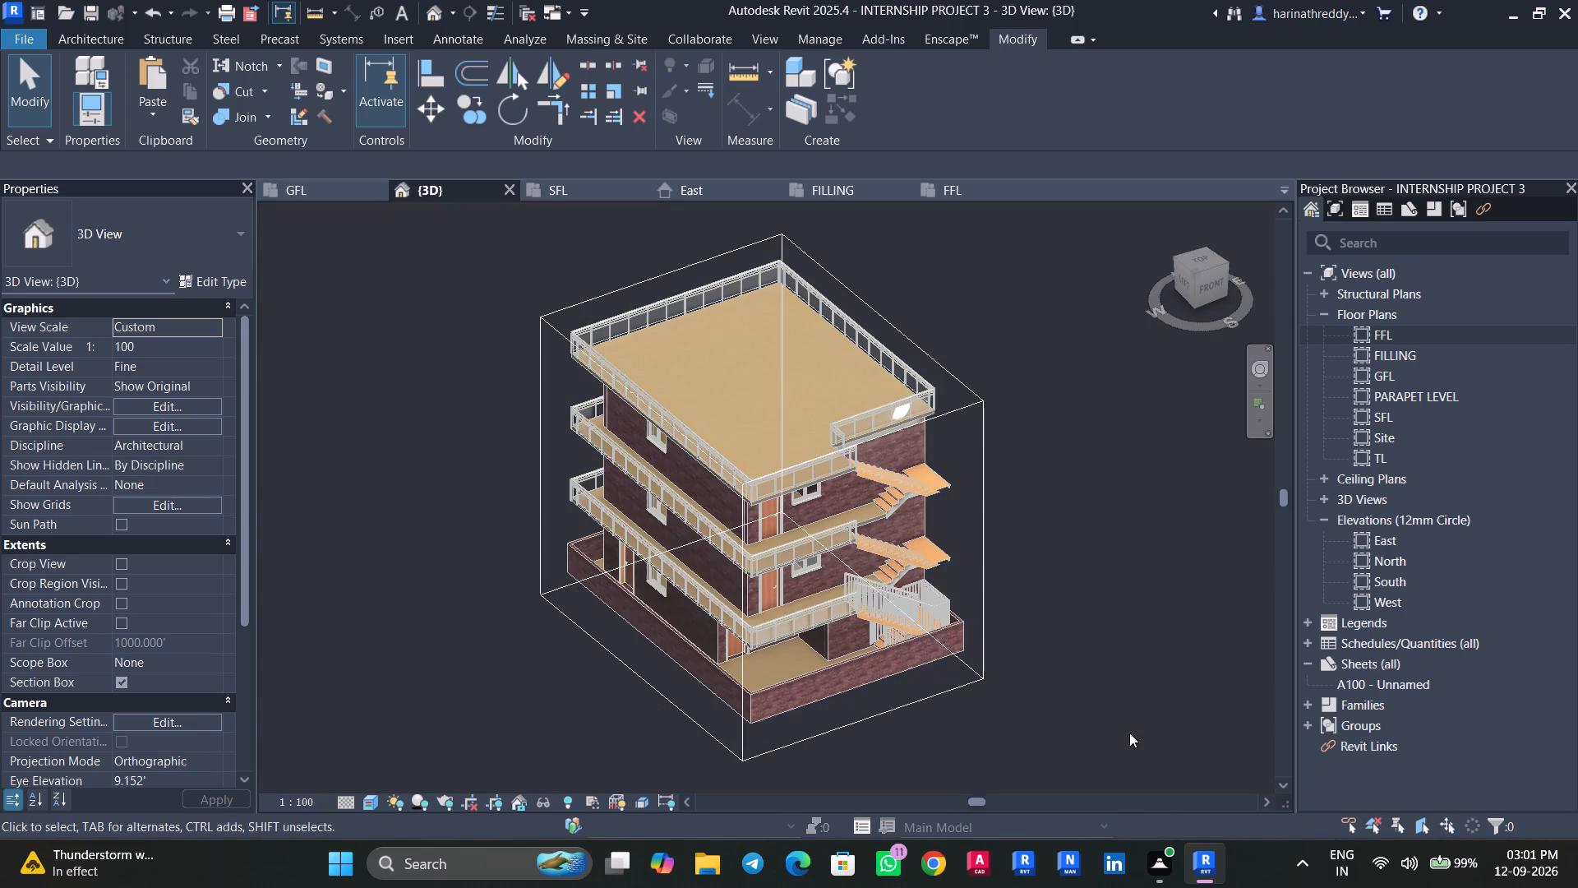
{"action": "key", "text": "Escape"}
{"action": "middle_click_drag", "start_coordinate": [1112, 668], "coordinate": [1039, 568], "text": "shift"}
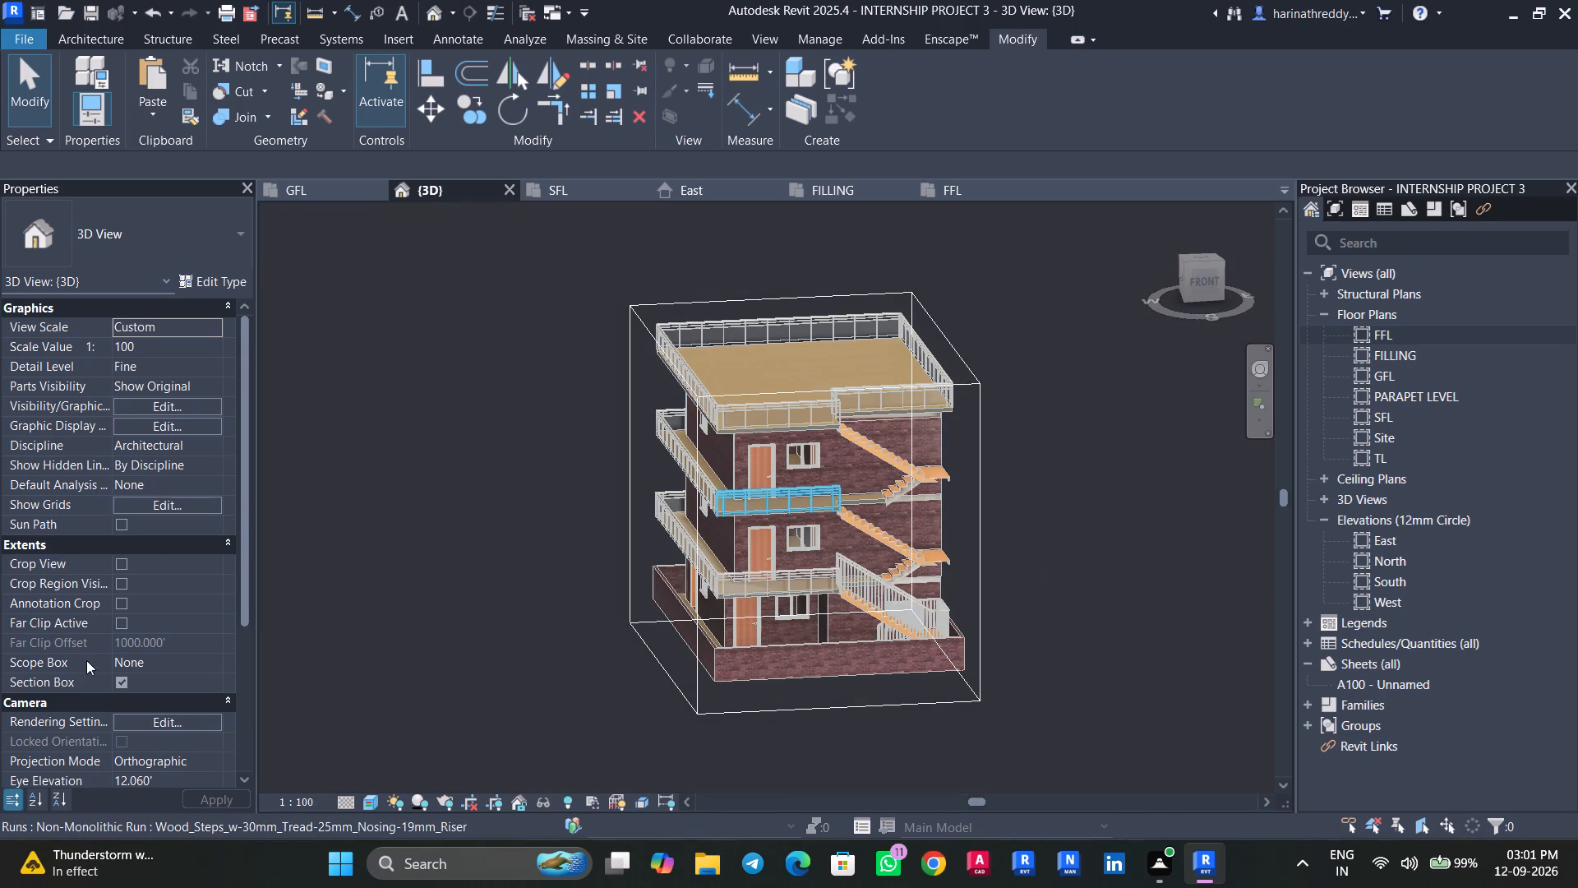
{"action": "left_click", "coordinate": [125, 686]}
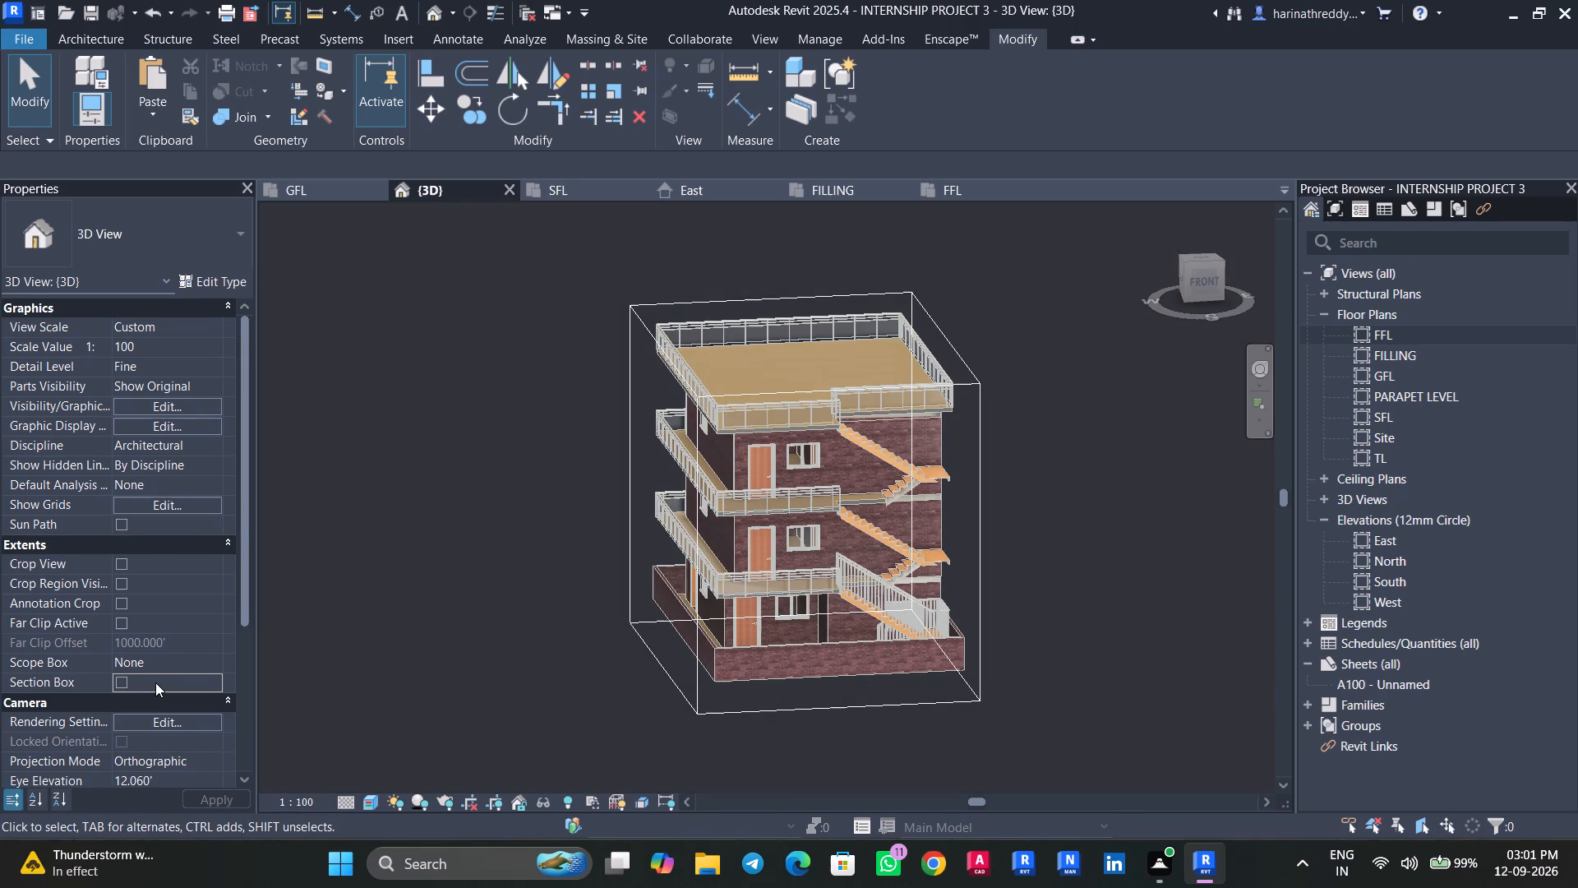
Examine the elevation, Section-AA and floor plan drawings on the reference PDF in the FILLING plan.
{"action": "left_click", "coordinate": [331, 187]}
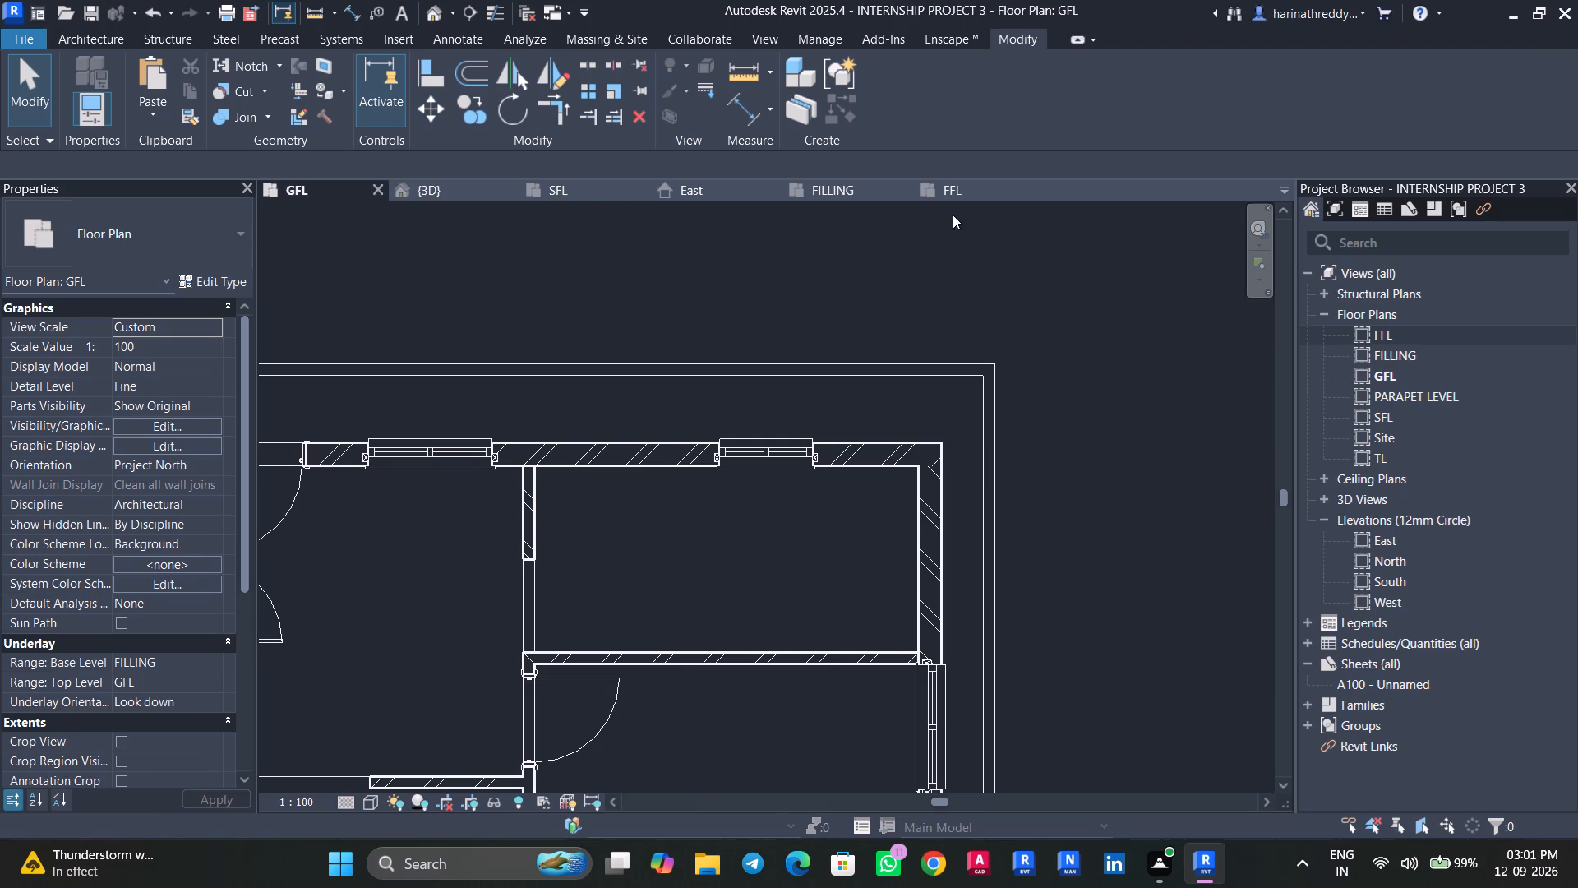
{"action": "left_click", "coordinate": [846, 196]}
{"action": "scroll", "coordinate": [931, 564], "scroll_direction": "down", "scroll_amount": 3}
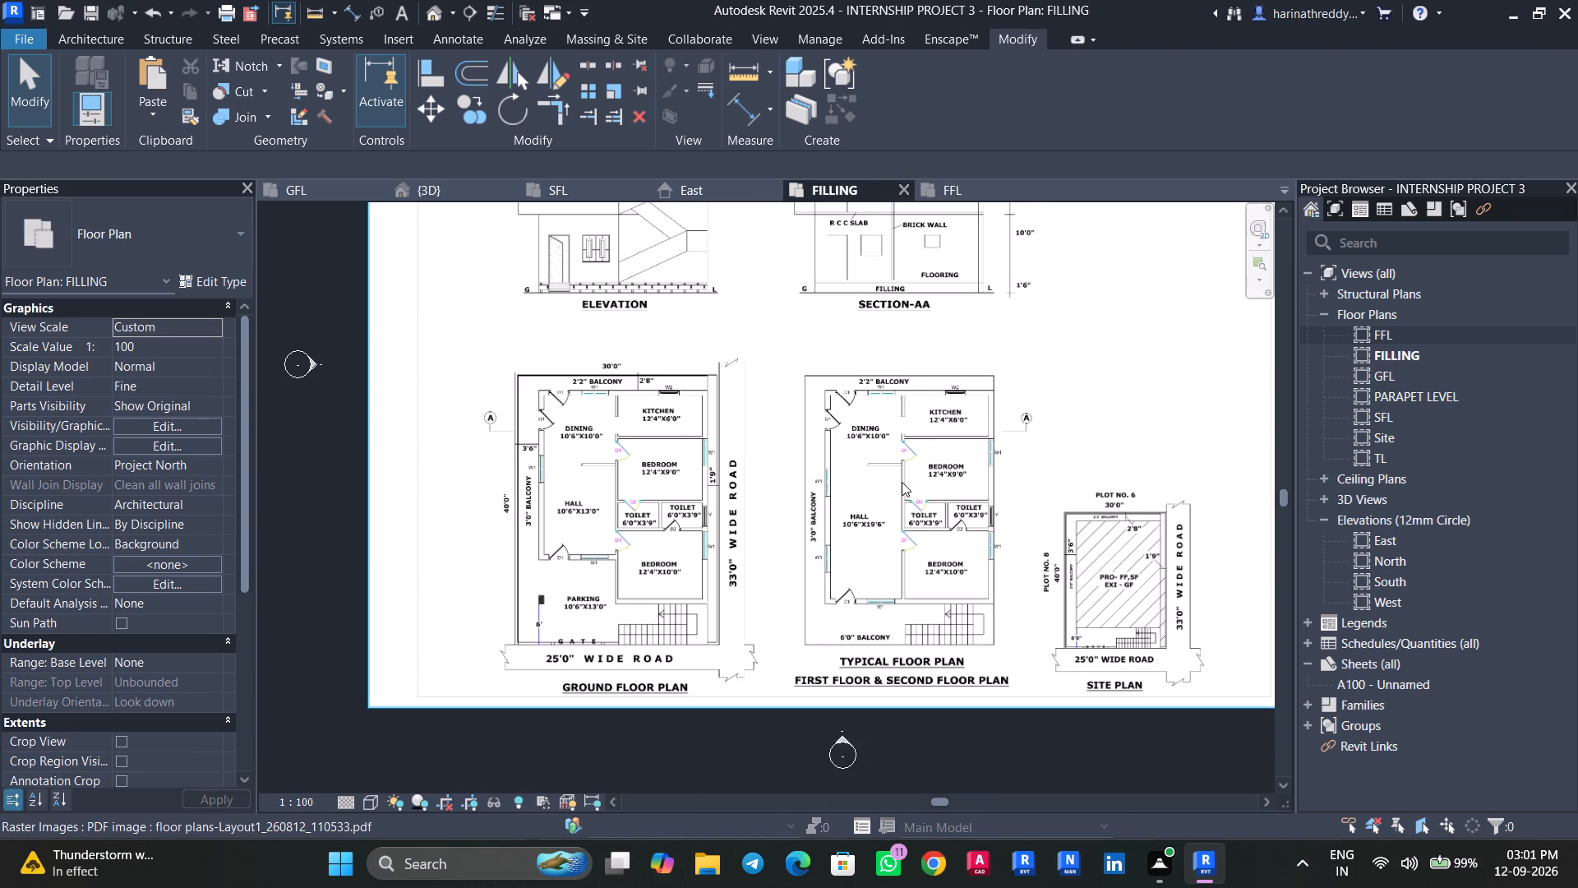
{"action": "scroll", "coordinate": [902, 479], "scroll_direction": "up", "scroll_amount": 3}
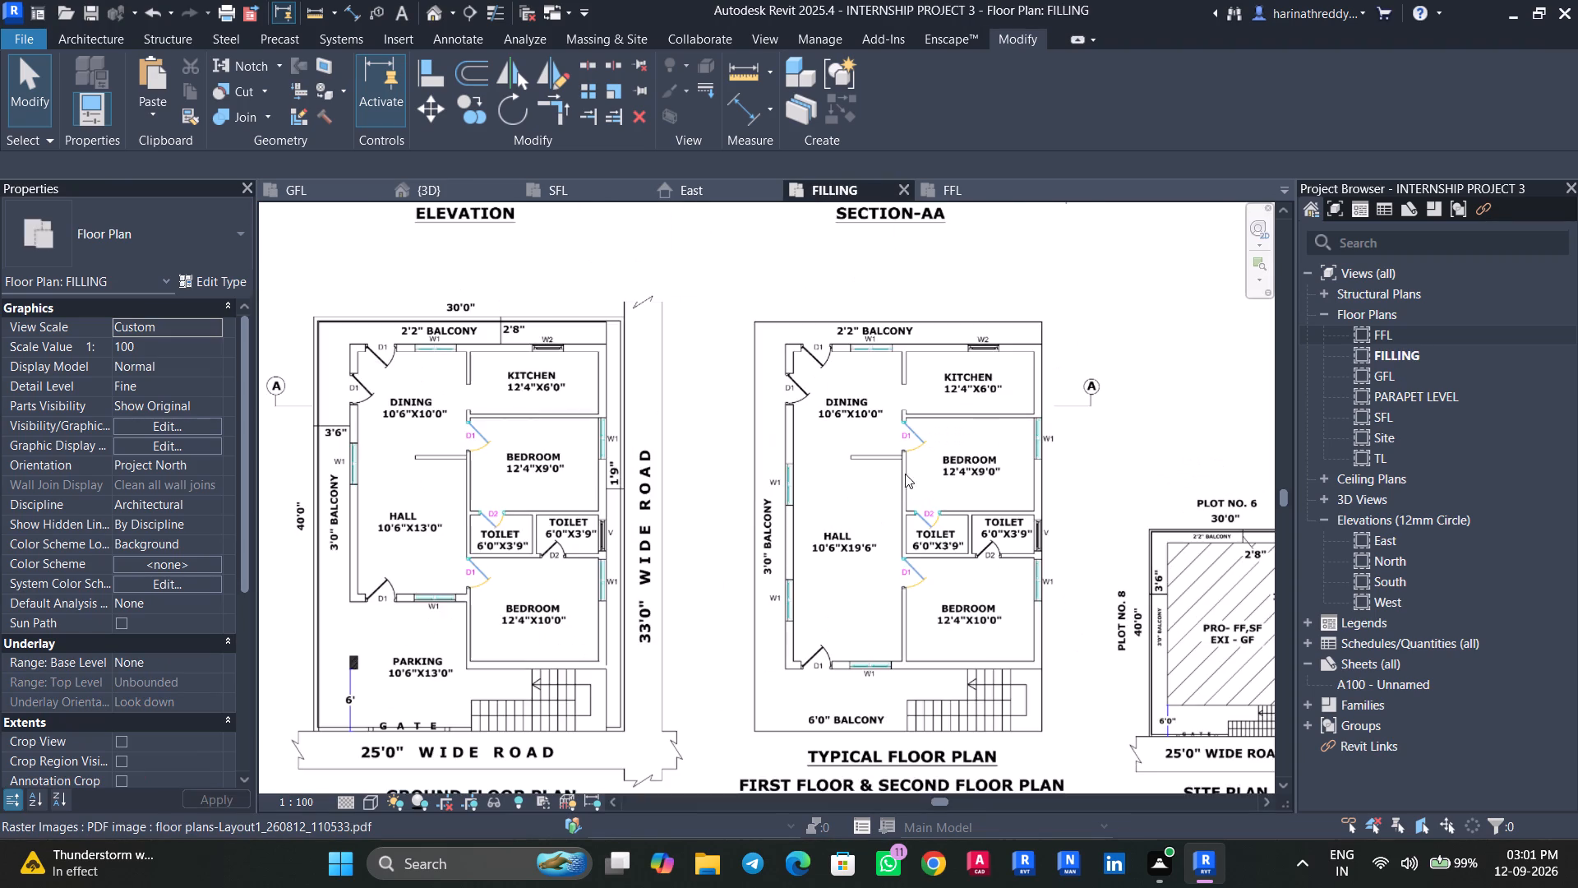
{"action": "middle_click_drag", "start_coordinate": [929, 450], "coordinate": [934, 670]}
{"action": "scroll", "coordinate": [934, 659], "scroll_direction": "down", "scroll_amount": 2}
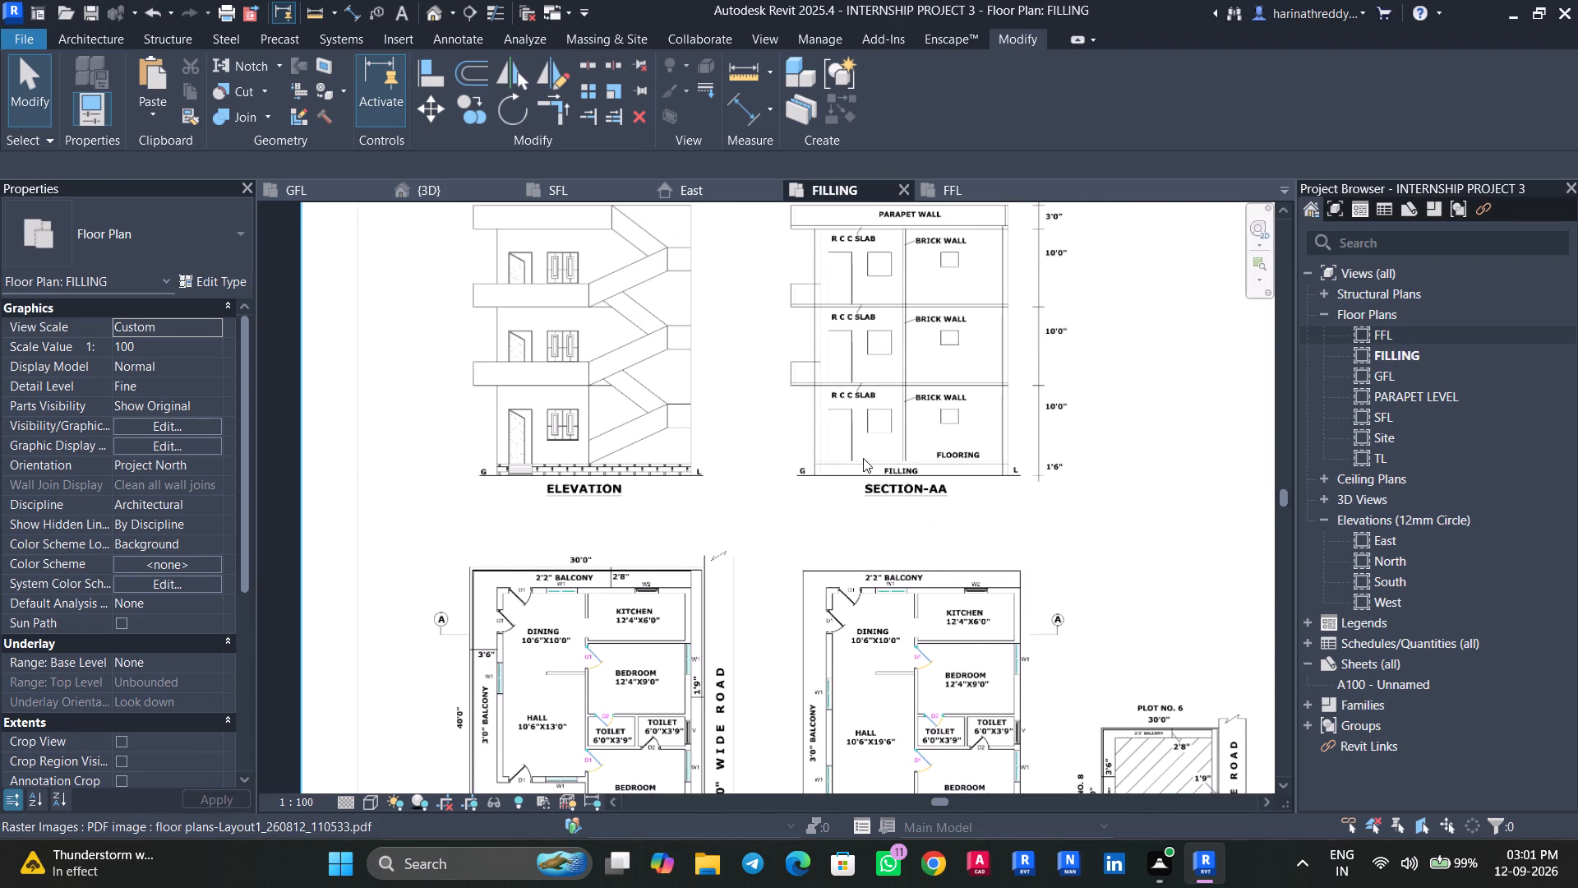
{"action": "middle_click_drag", "start_coordinate": [861, 471], "coordinate": [859, 553]}
{"action": "middle_click_drag", "start_coordinate": [858, 587], "coordinate": [868, 546]}
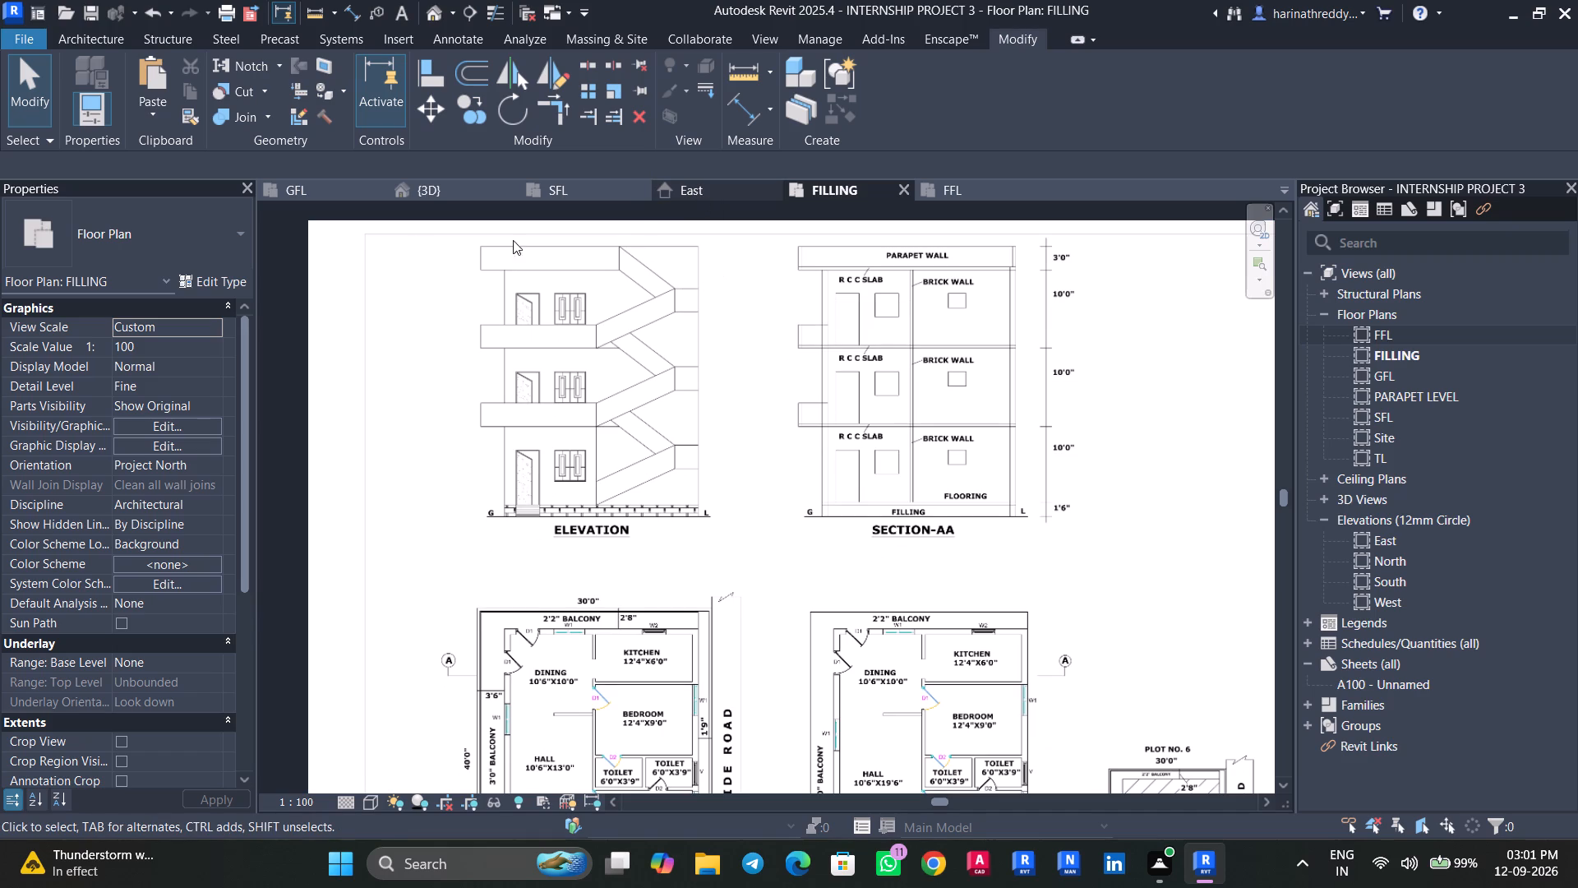
In the 3D view, open the type properties of the foundation slab at level SFL.
{"action": "left_click", "coordinate": [425, 187]}
{"action": "scroll", "coordinate": [755, 441], "scroll_direction": "down", "scroll_amount": 1}
{"action": "scroll", "coordinate": [721, 432], "scroll_direction": "up", "scroll_amount": 7}
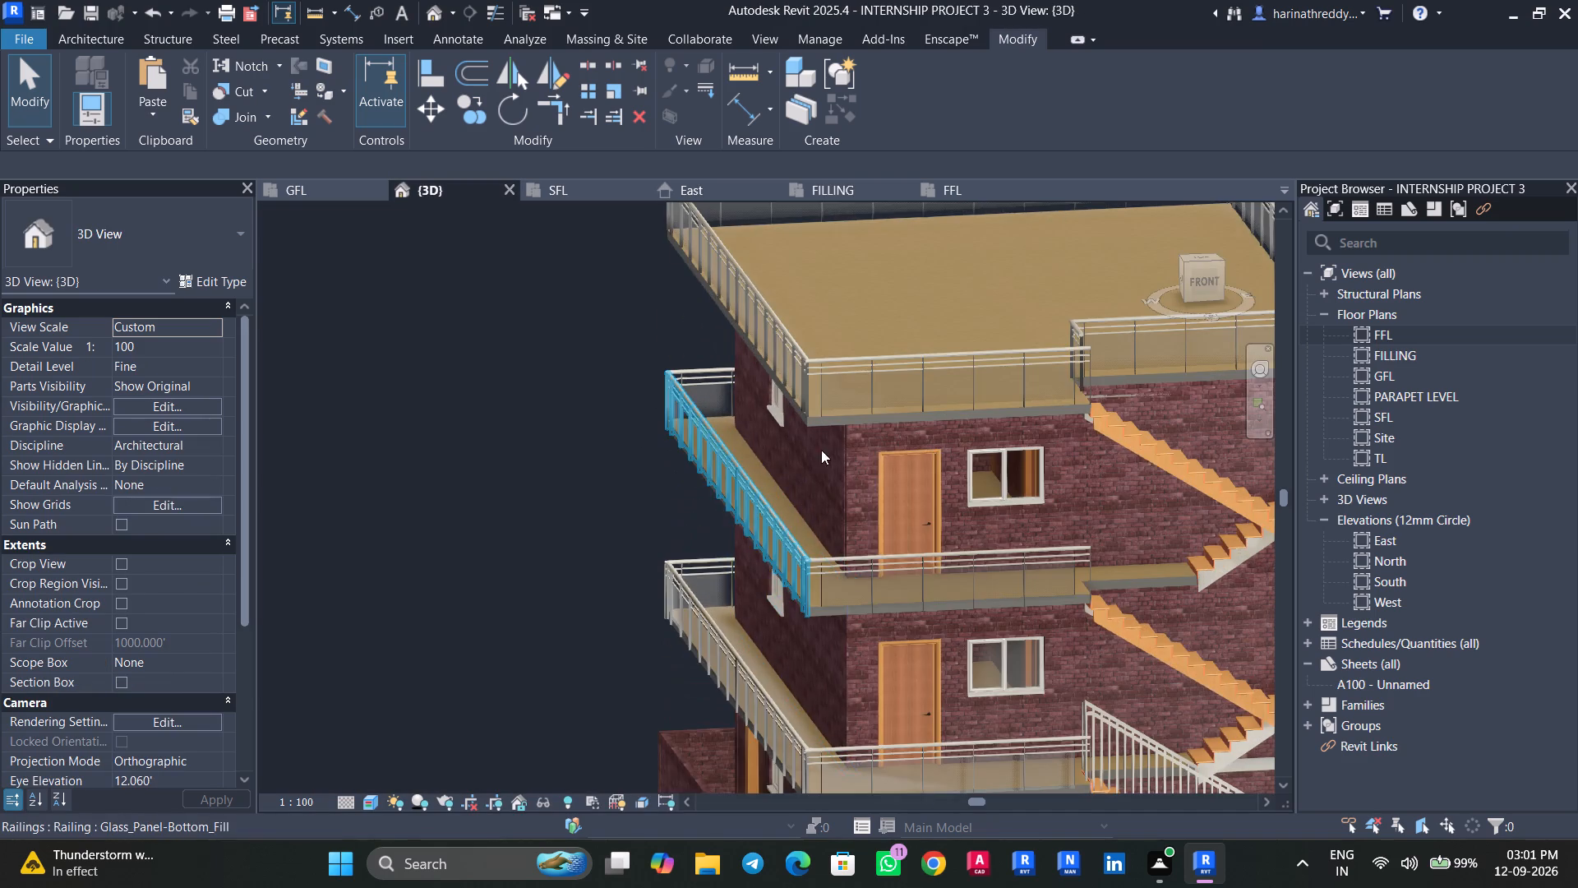
{"action": "middle_click_drag", "start_coordinate": [865, 690], "coordinate": [828, 524]}
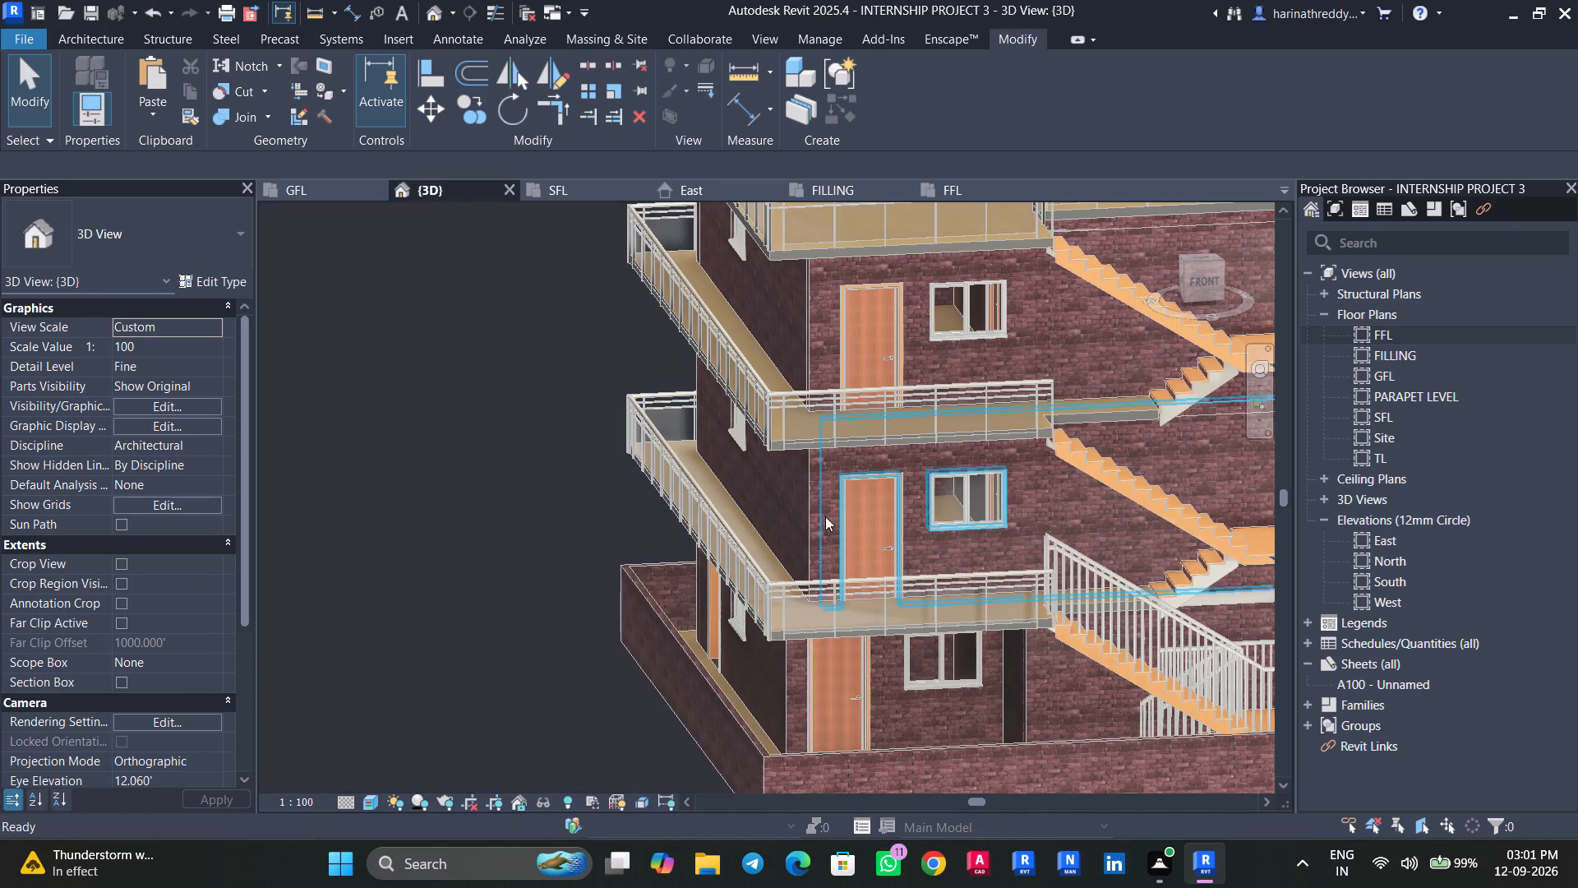
{"action": "middle_click_drag", "start_coordinate": [824, 535], "coordinate": [815, 440], "text": "shift"}
{"action": "left_click", "coordinate": [833, 417]}
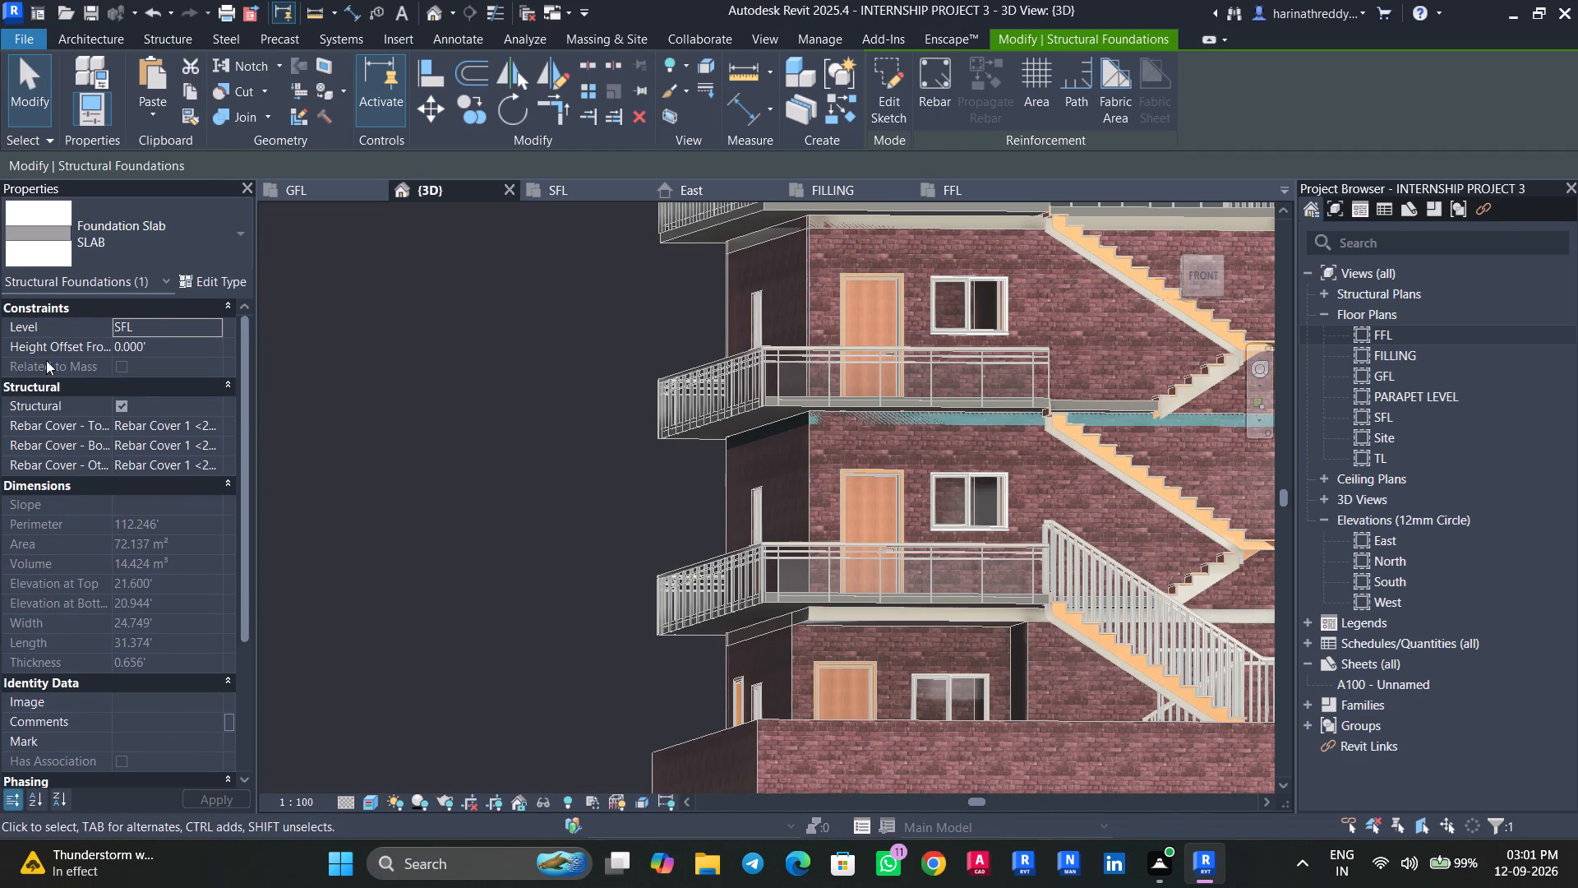
{"action": "left_click", "coordinate": [187, 275]}
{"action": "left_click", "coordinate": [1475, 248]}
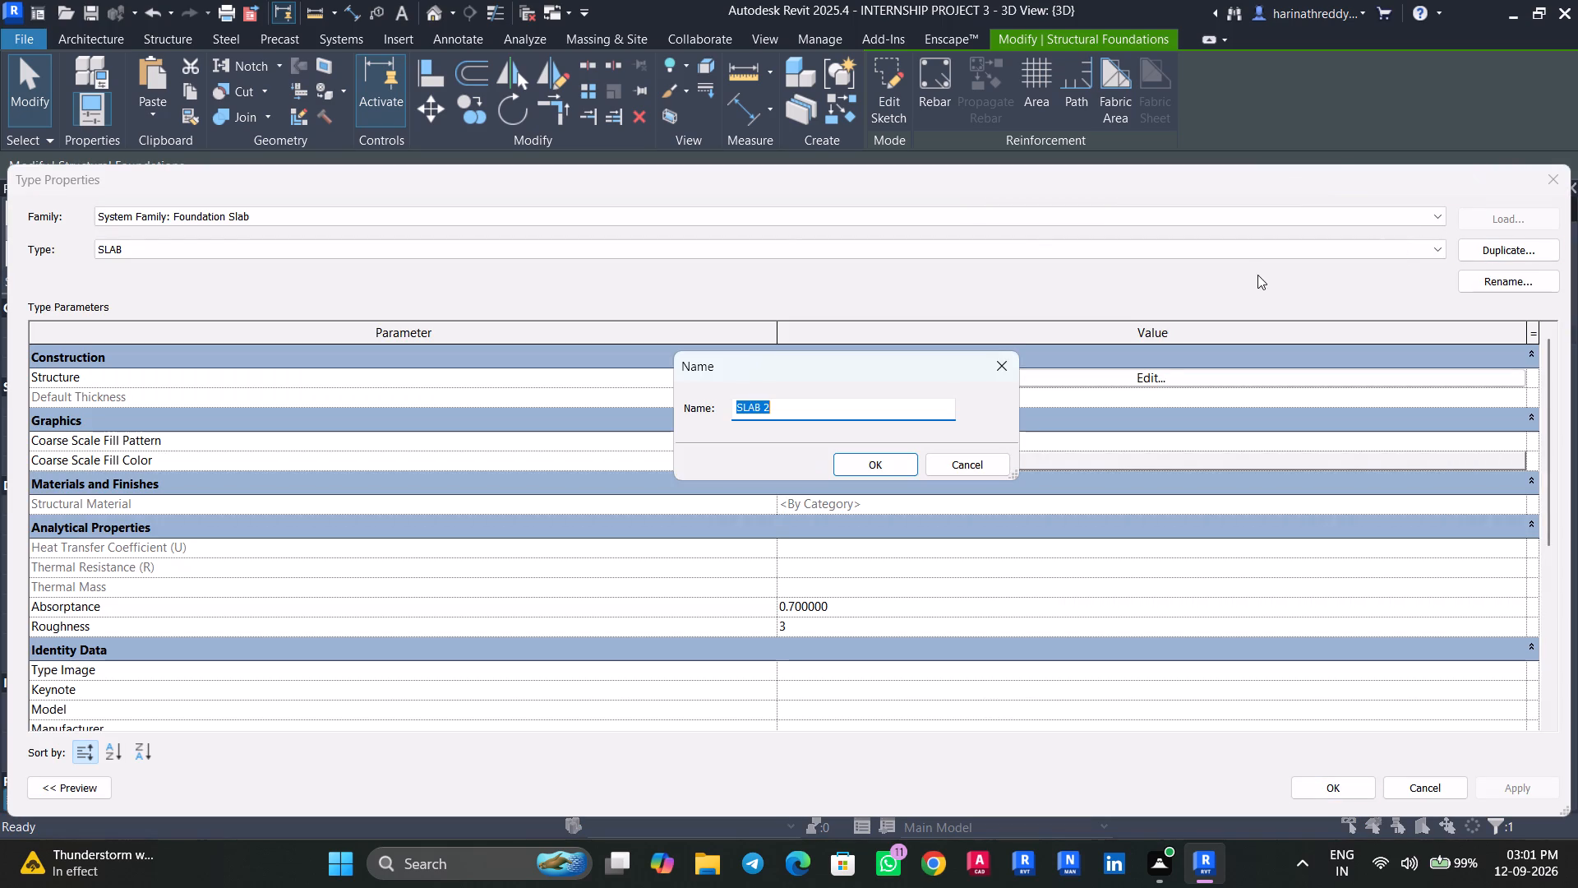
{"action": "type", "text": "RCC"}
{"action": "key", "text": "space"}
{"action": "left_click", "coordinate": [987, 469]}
Rename the foundation slab type as RCC SLAB, apply it and deselect the slab.
{"action": "left_click", "coordinate": [1483, 275]}
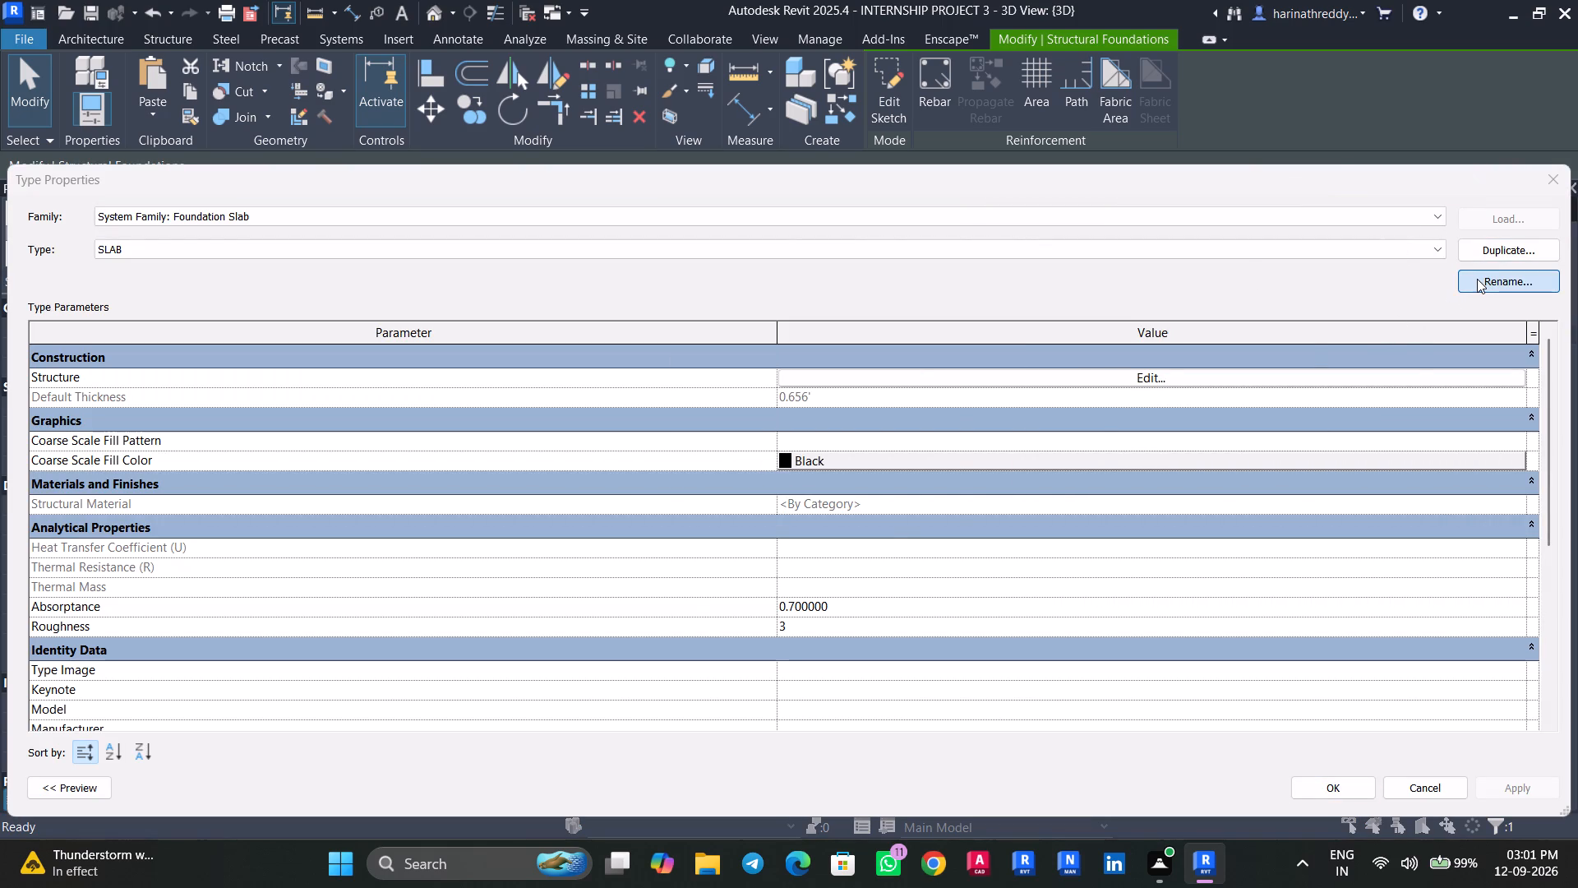
{"action": "type", "text": "RCC SLAB"}
{"action": "key", "text": "Return"}
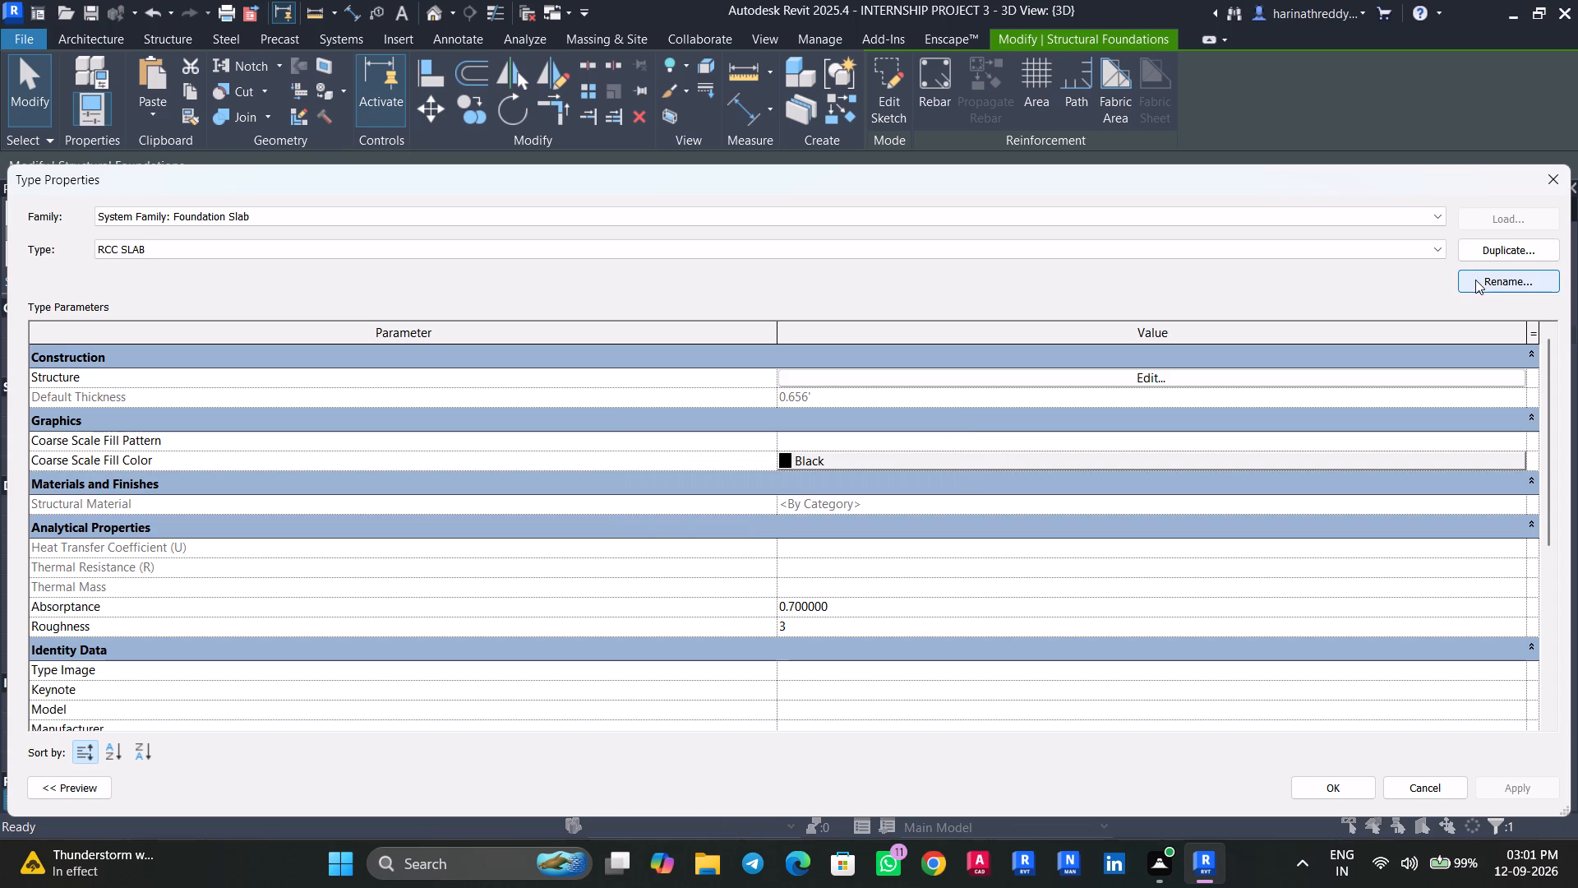
{"action": "left_click", "coordinate": [1330, 793]}
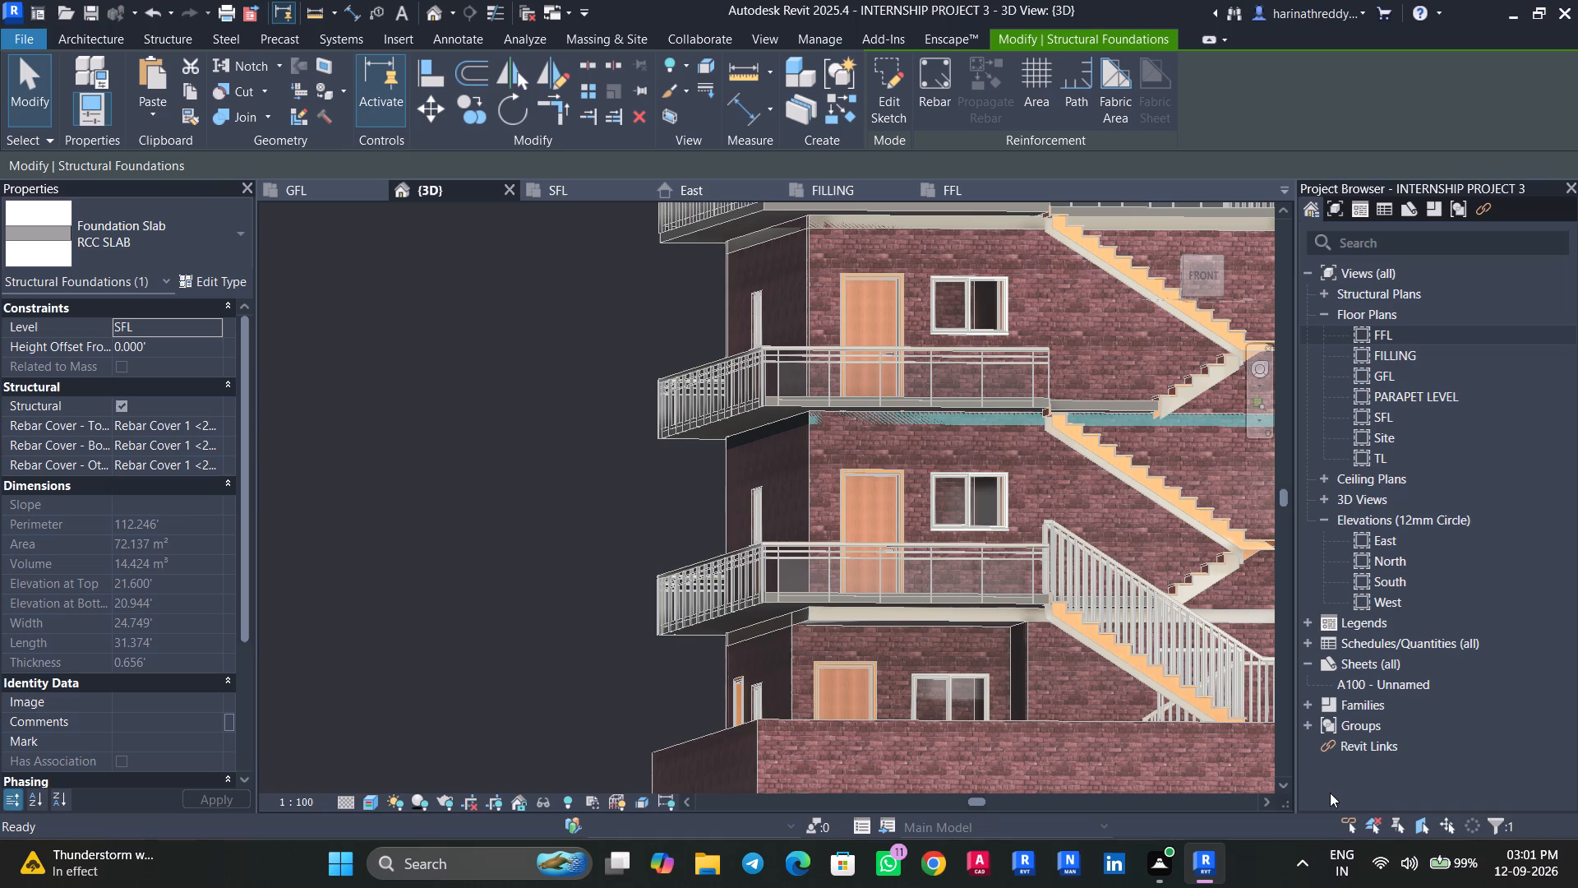
{"action": "scroll", "coordinate": [407, 531], "scroll_direction": "down", "scroll_amount": 3}
{"action": "left_click", "coordinate": [407, 532]}
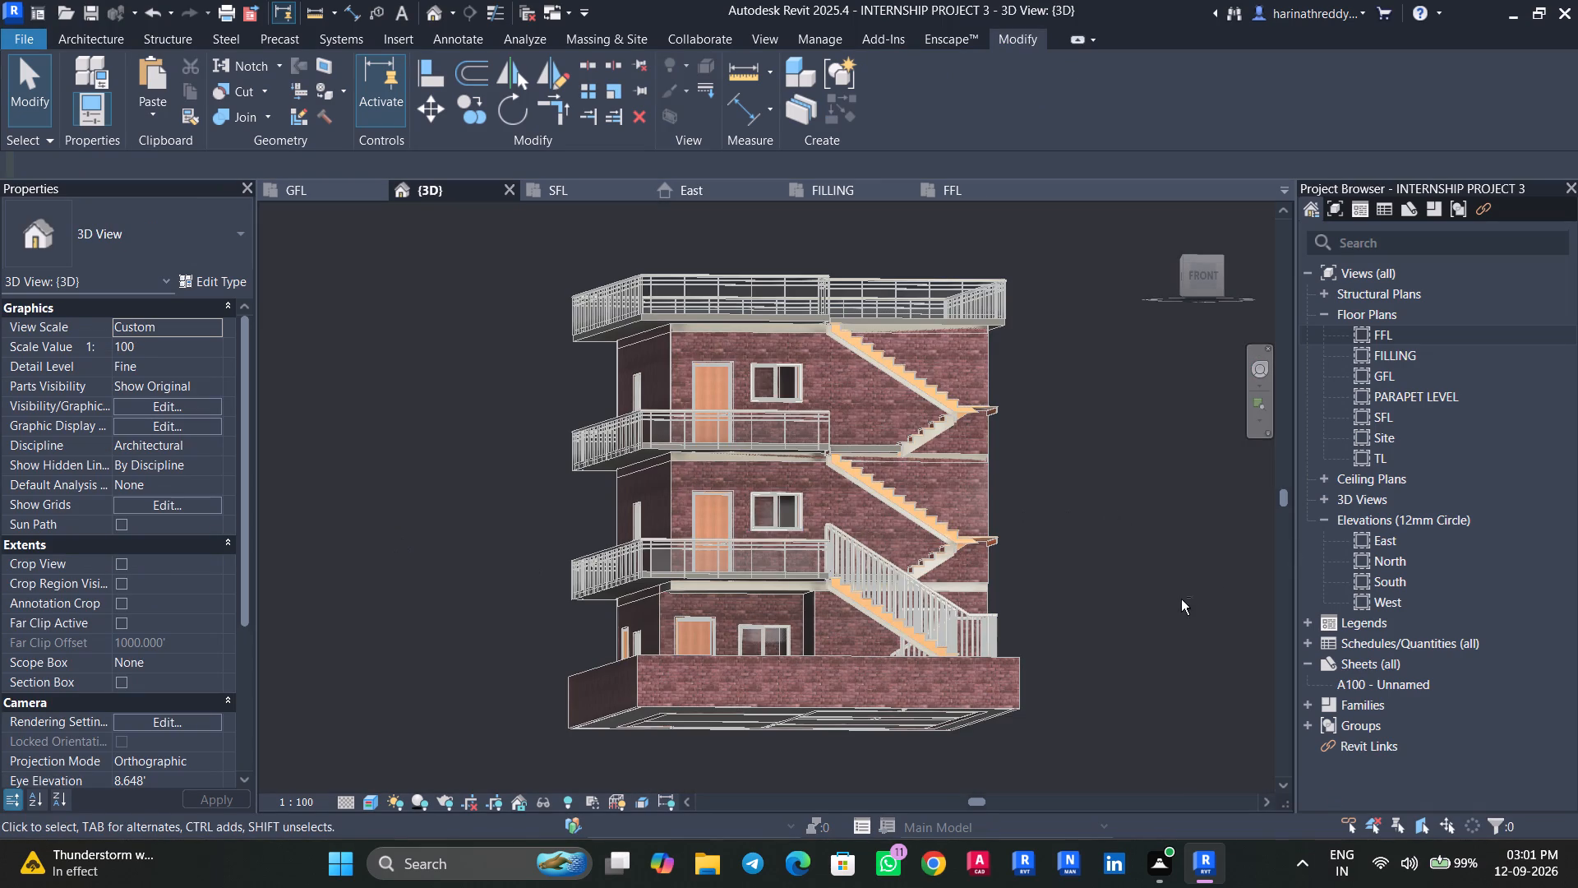
On the FFL plan, create a Glass_Panel-Bottom_Fill railing about 7.17 ft long along the outer wall edge beside the stair.
{"action": "middle_click_drag", "start_coordinate": [1181, 599], "coordinate": [1195, 661], "text": "shift"}
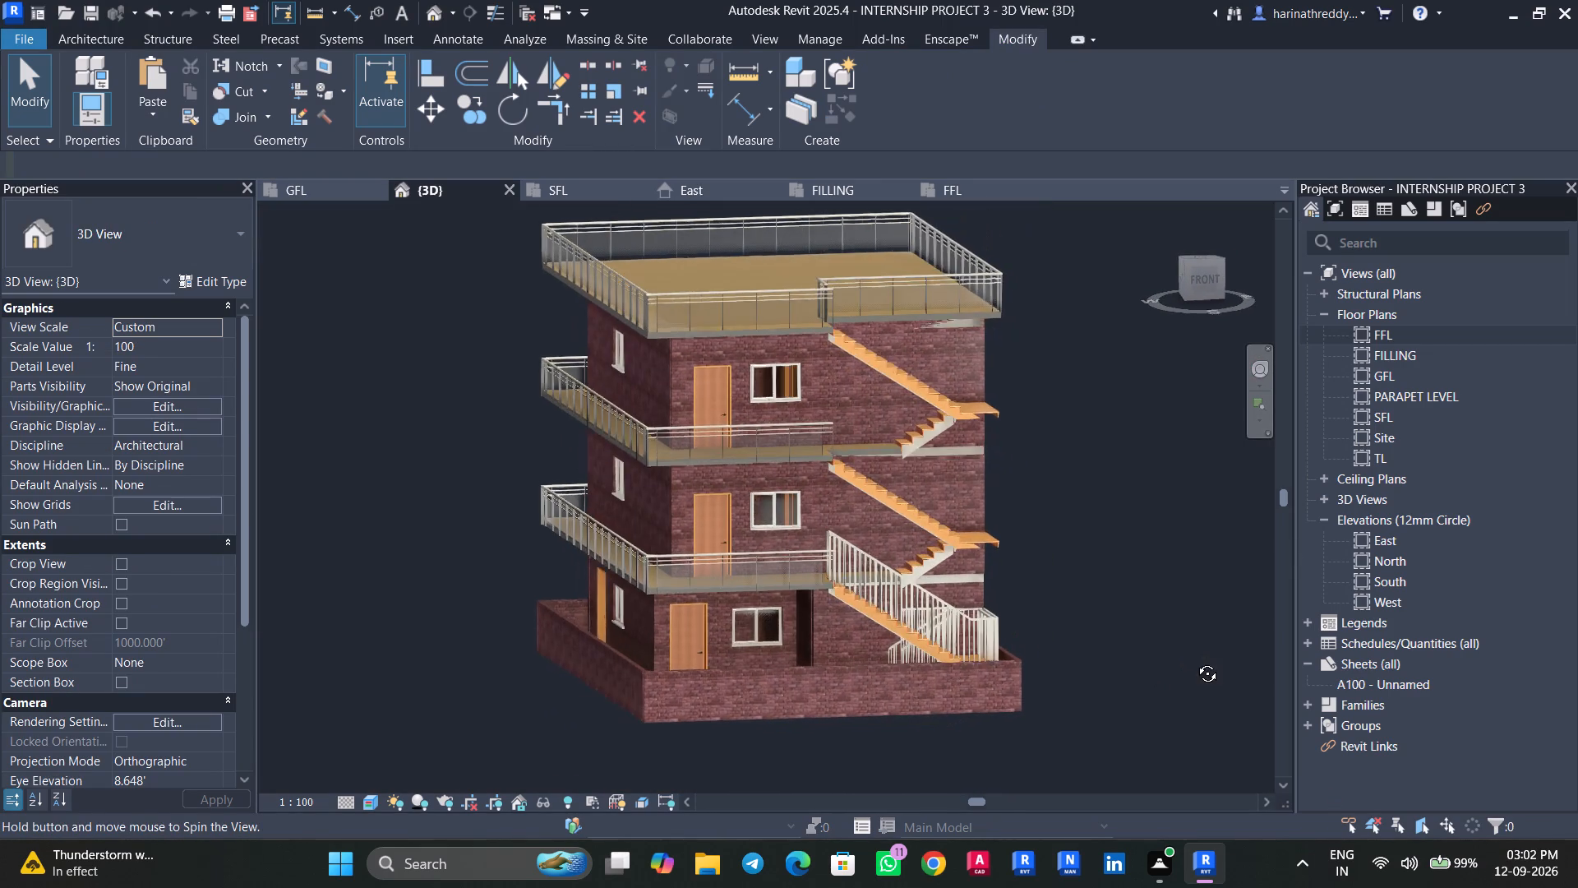
{"action": "middle_click_drag", "start_coordinate": [1195, 661], "coordinate": [1147, 669], "text": "shift"}
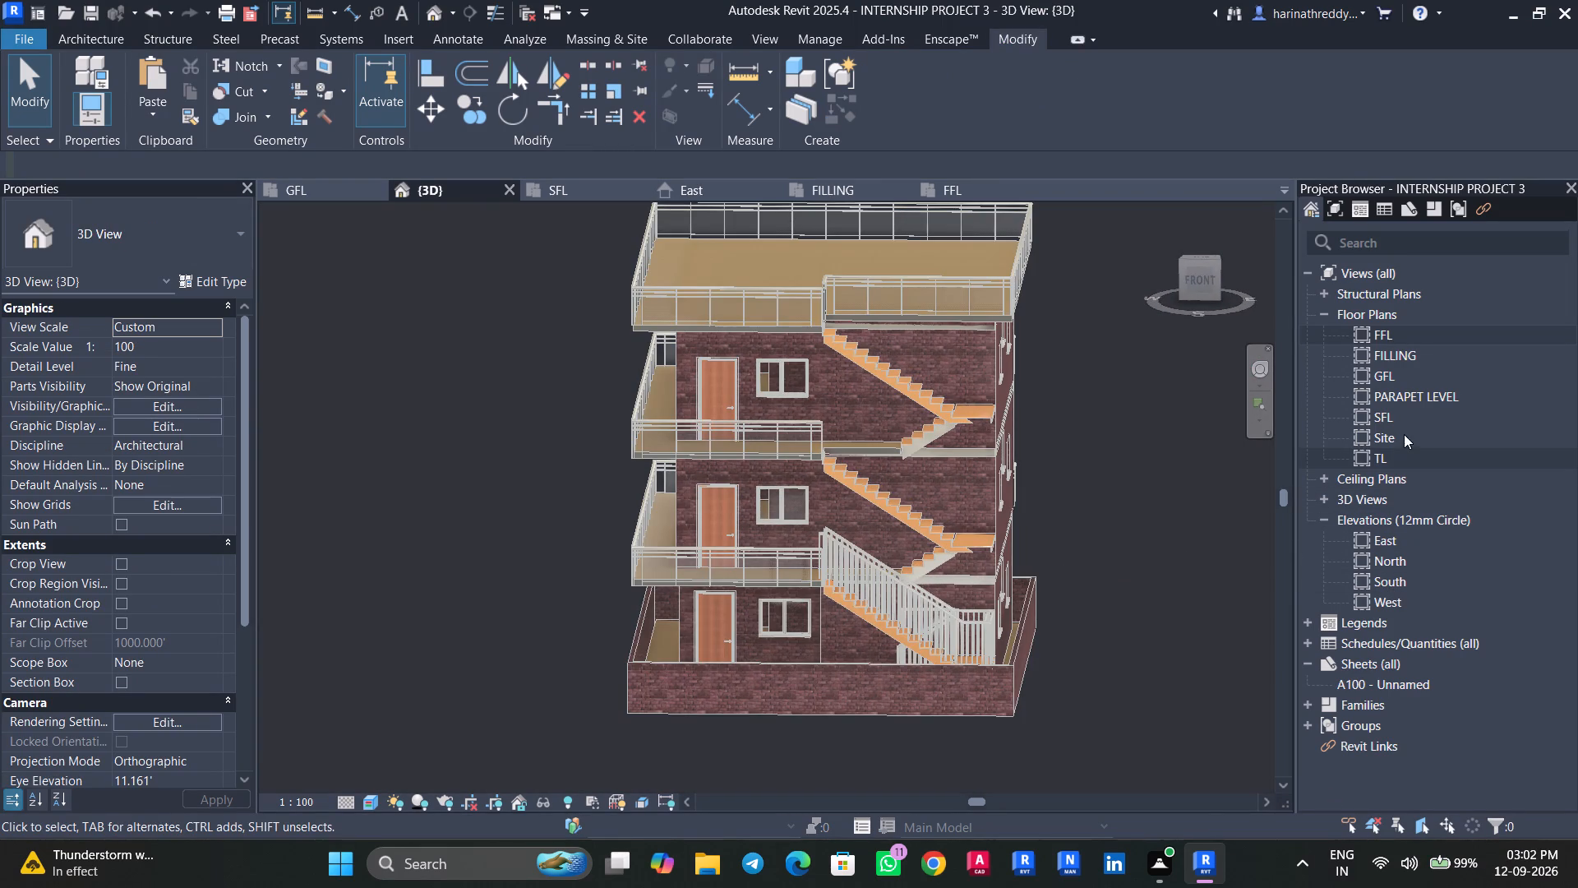
{"action": "double_click", "coordinate": [1392, 339]}
{"action": "middle_click_drag", "start_coordinate": [847, 617], "coordinate": [846, 615]}
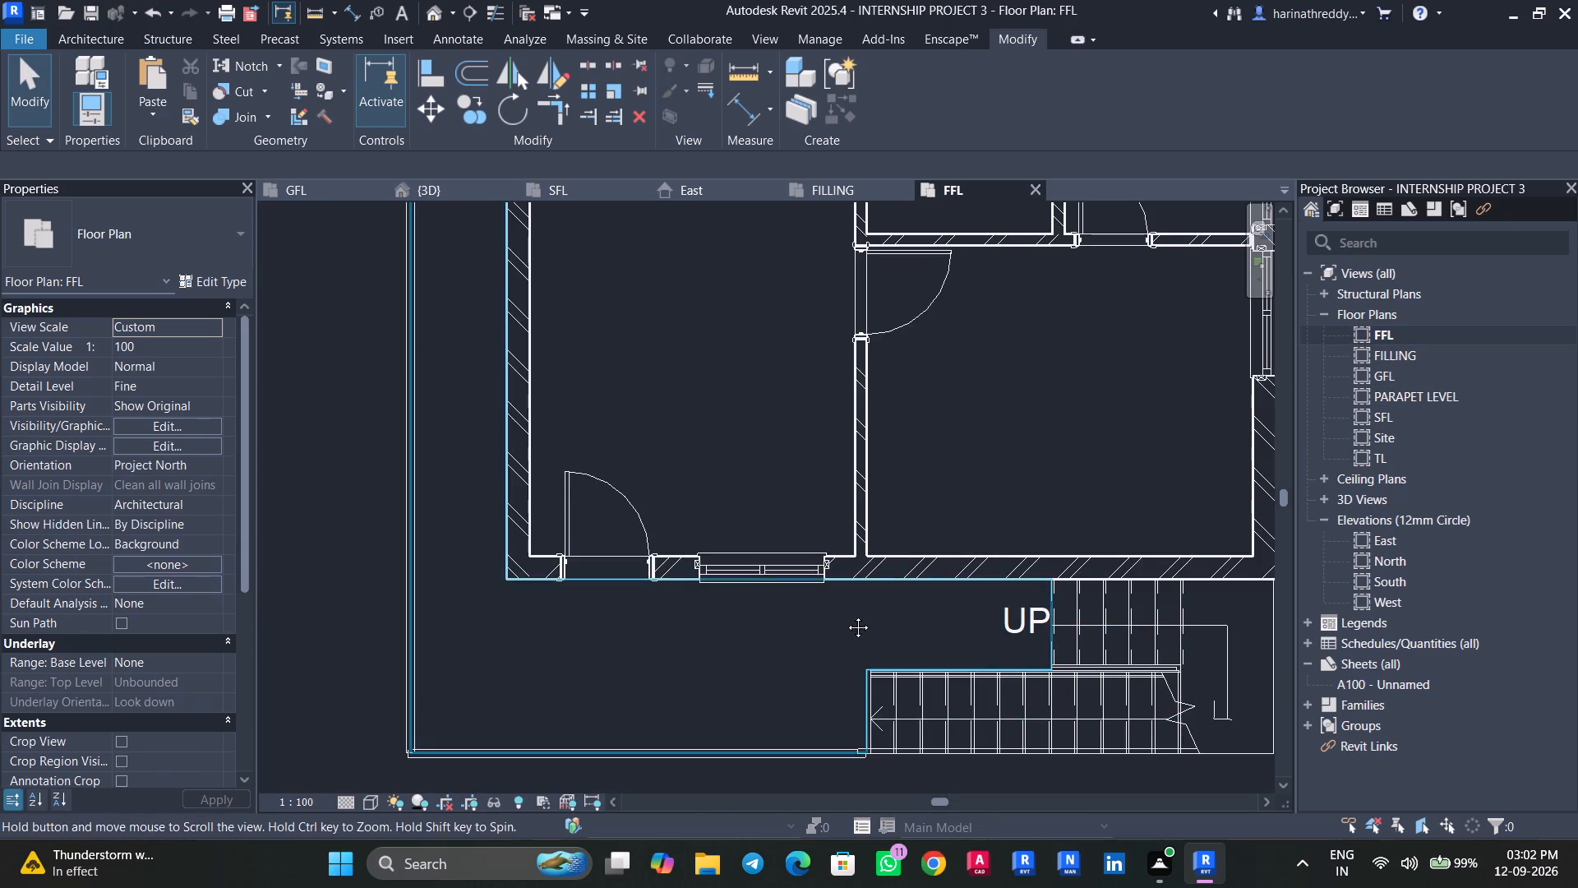
{"action": "middle_click_drag", "start_coordinate": [846, 615], "coordinate": [697, 511]}
{"action": "left_click", "coordinate": [102, 40]}
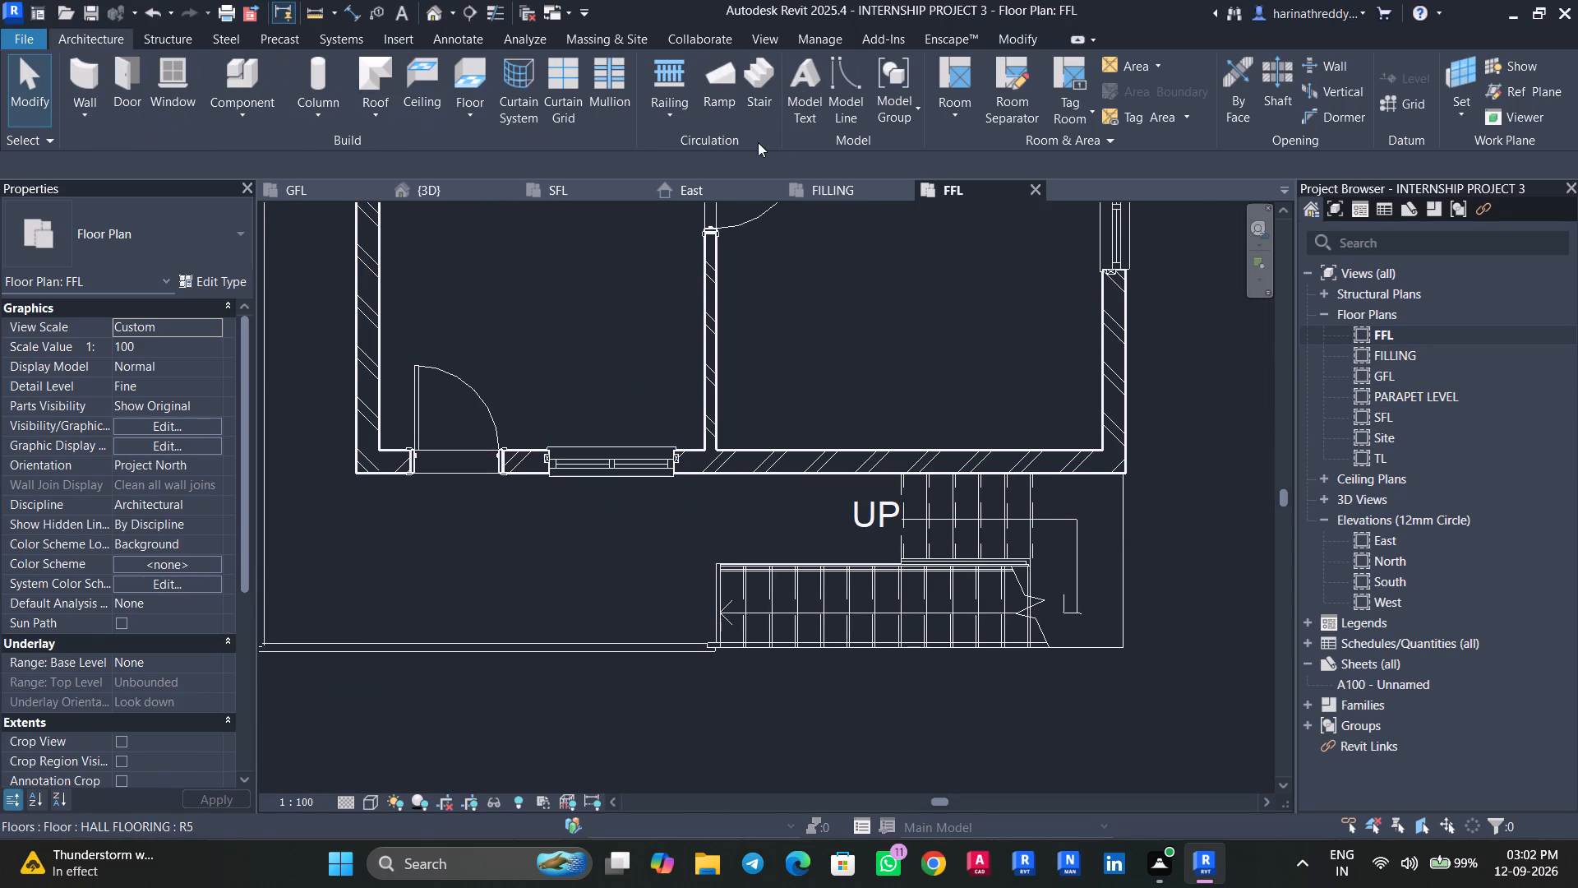
{"action": "left_click", "coordinate": [690, 107]}
{"action": "left_click", "coordinate": [703, 150]}
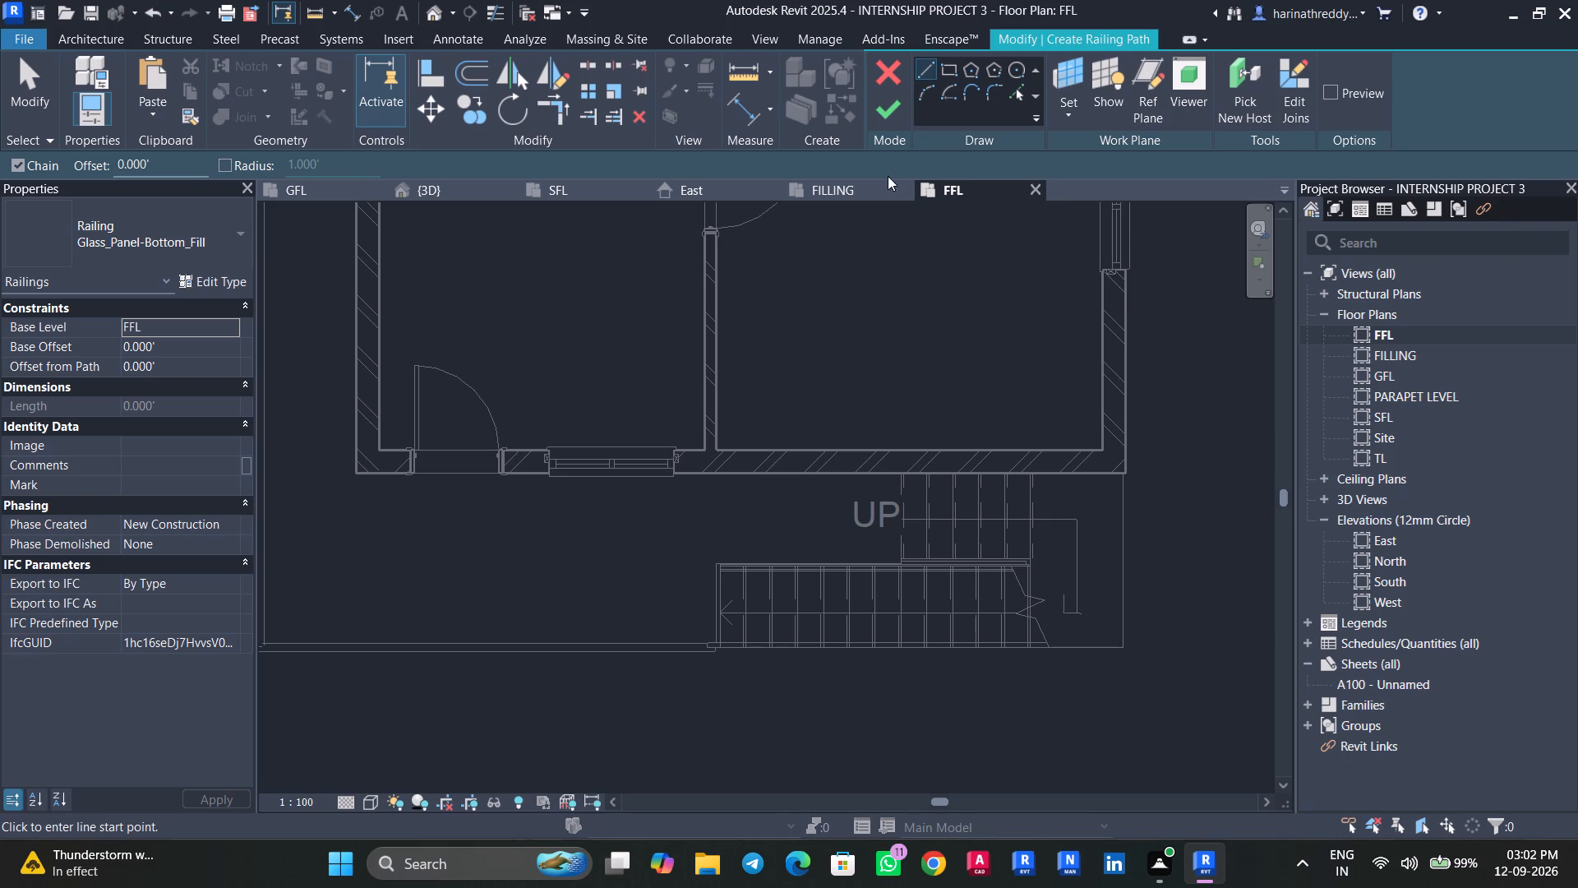
{"action": "left_click", "coordinate": [1014, 93]}
{"action": "scroll", "coordinate": [944, 505], "scroll_direction": "up", "scroll_amount": 7}
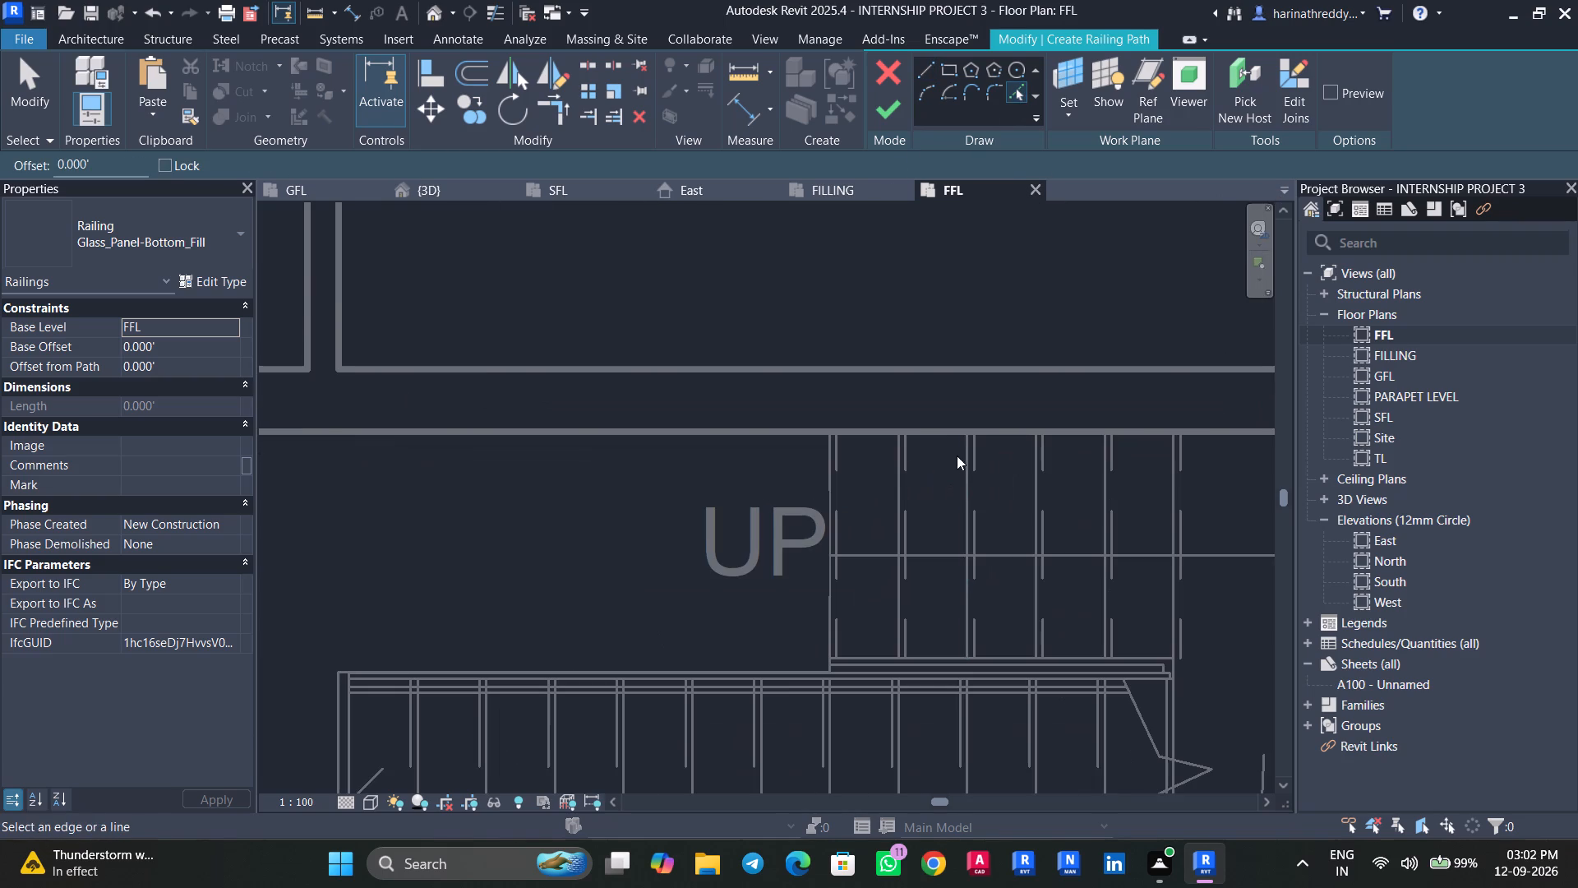
{"action": "left_click", "coordinate": [990, 437]}
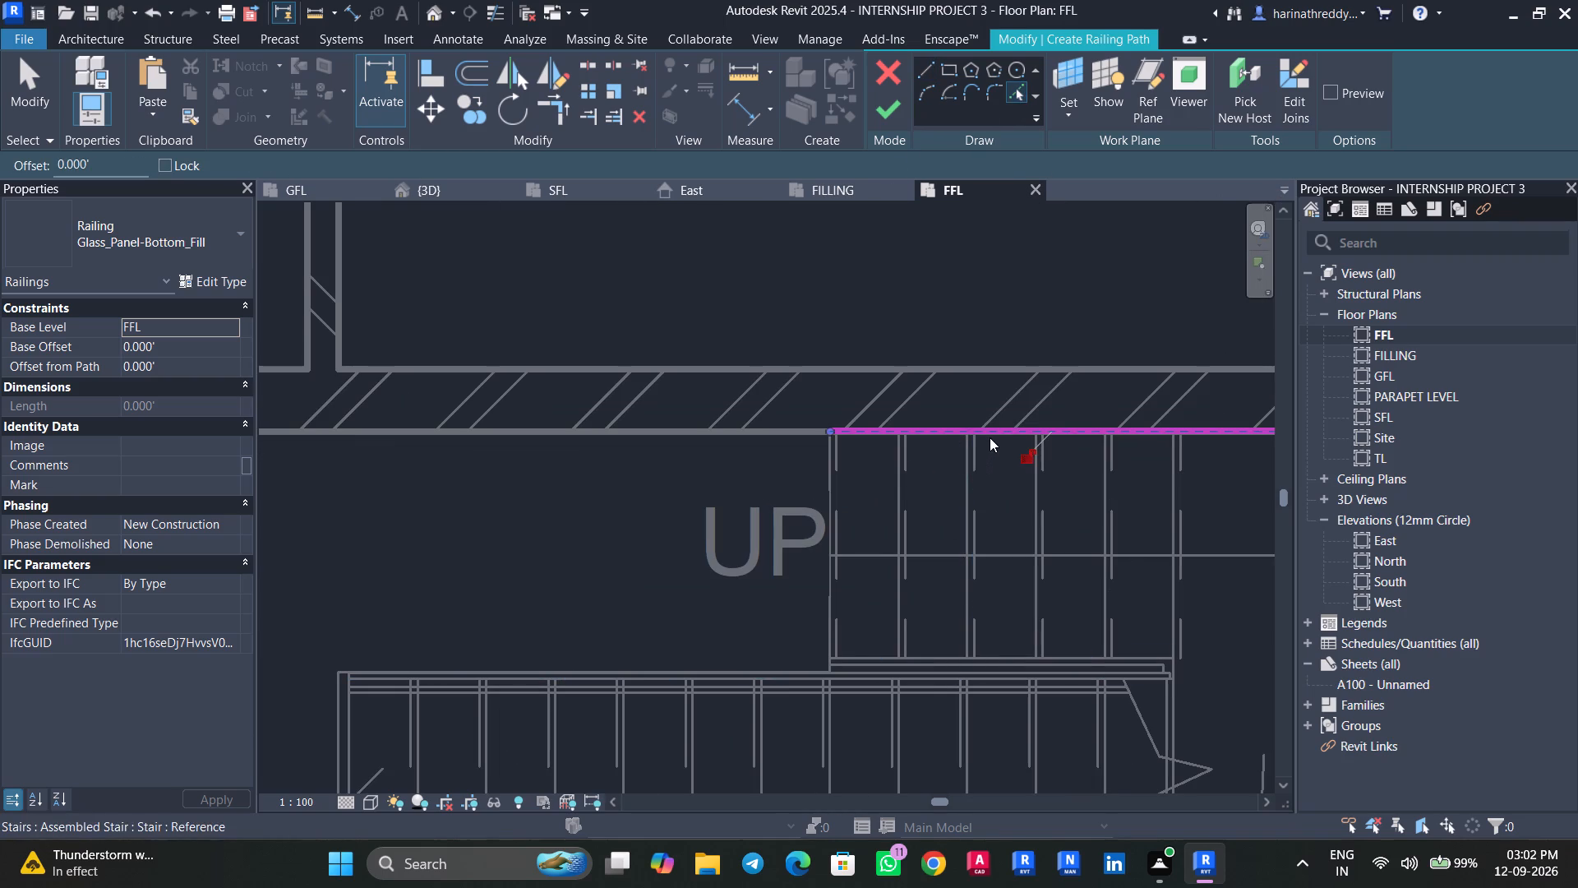
{"action": "middle_click_drag", "start_coordinate": [947, 653], "coordinate": [731, 564]}
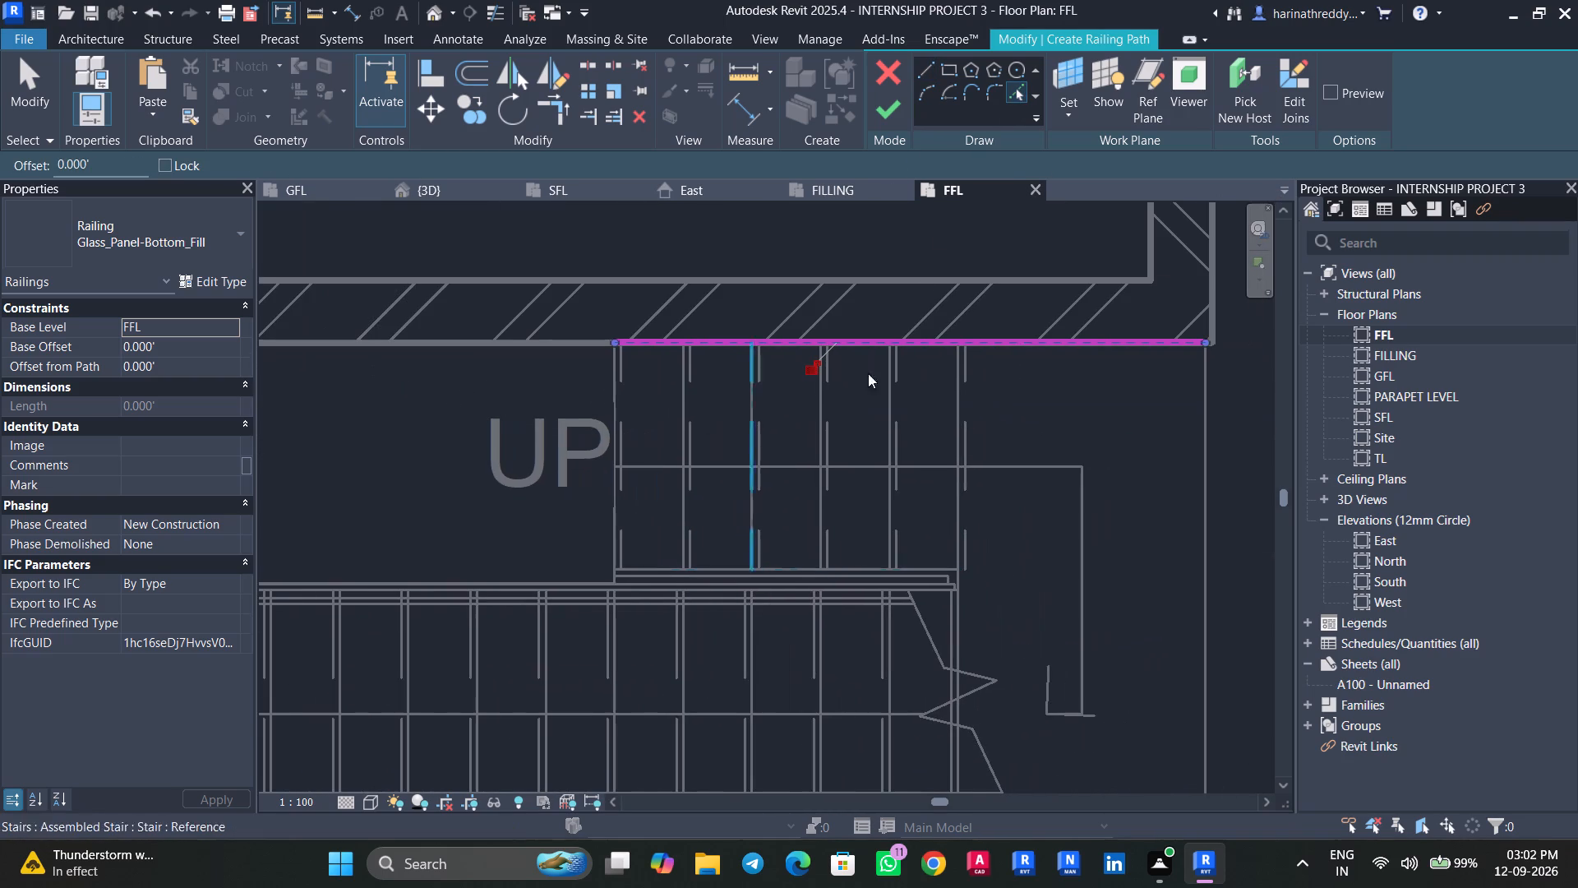
{"action": "left_click", "coordinate": [886, 116]}
{"action": "scroll", "coordinate": [1031, 520], "scroll_direction": "down", "scroll_amount": 2}
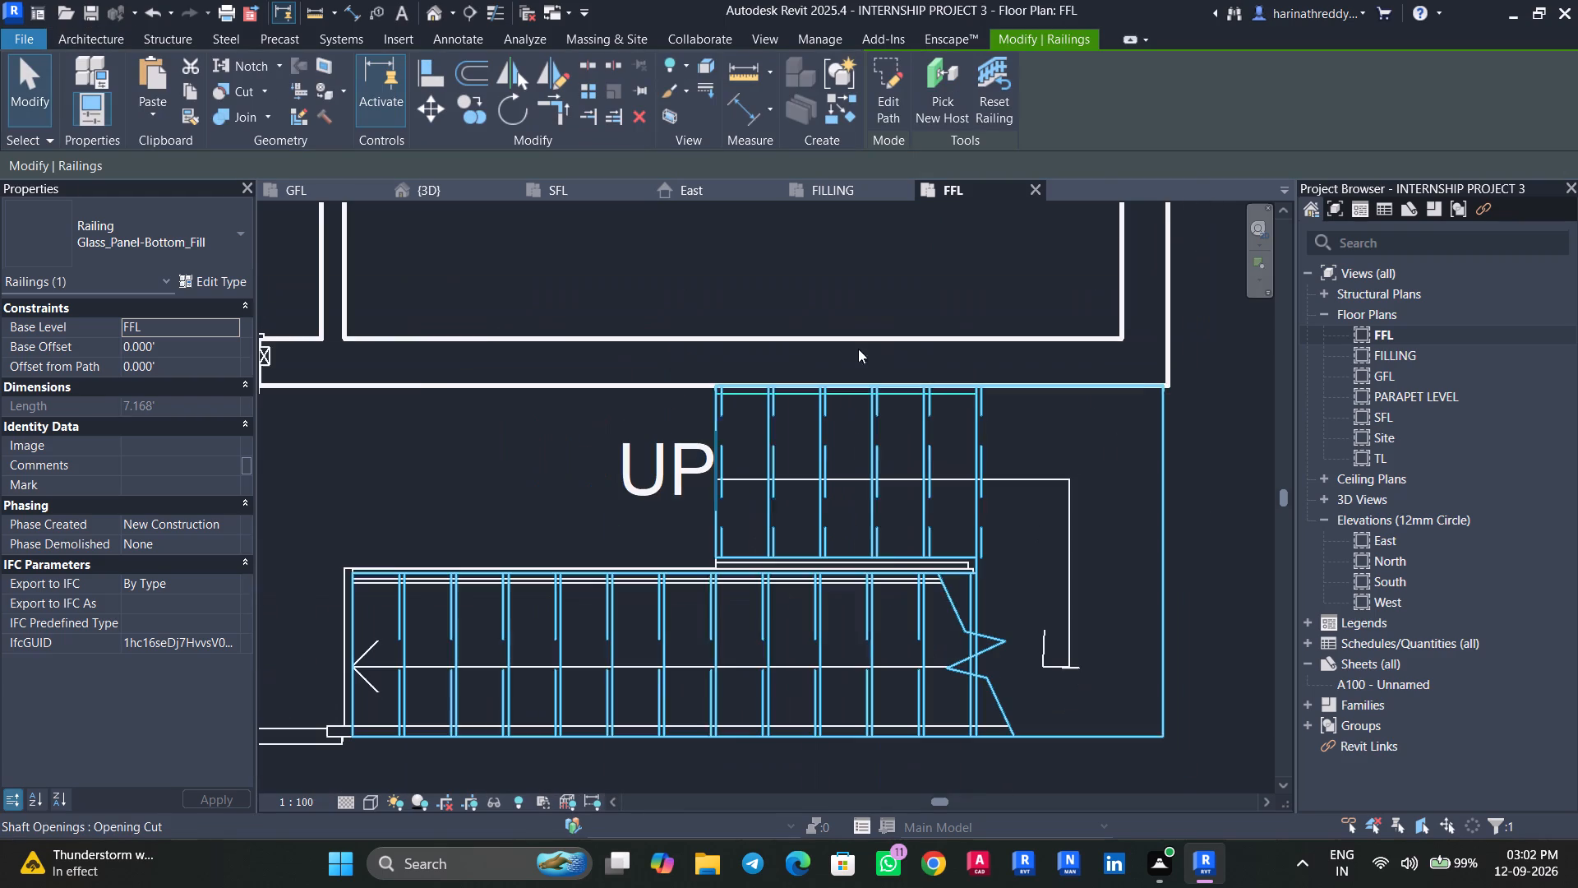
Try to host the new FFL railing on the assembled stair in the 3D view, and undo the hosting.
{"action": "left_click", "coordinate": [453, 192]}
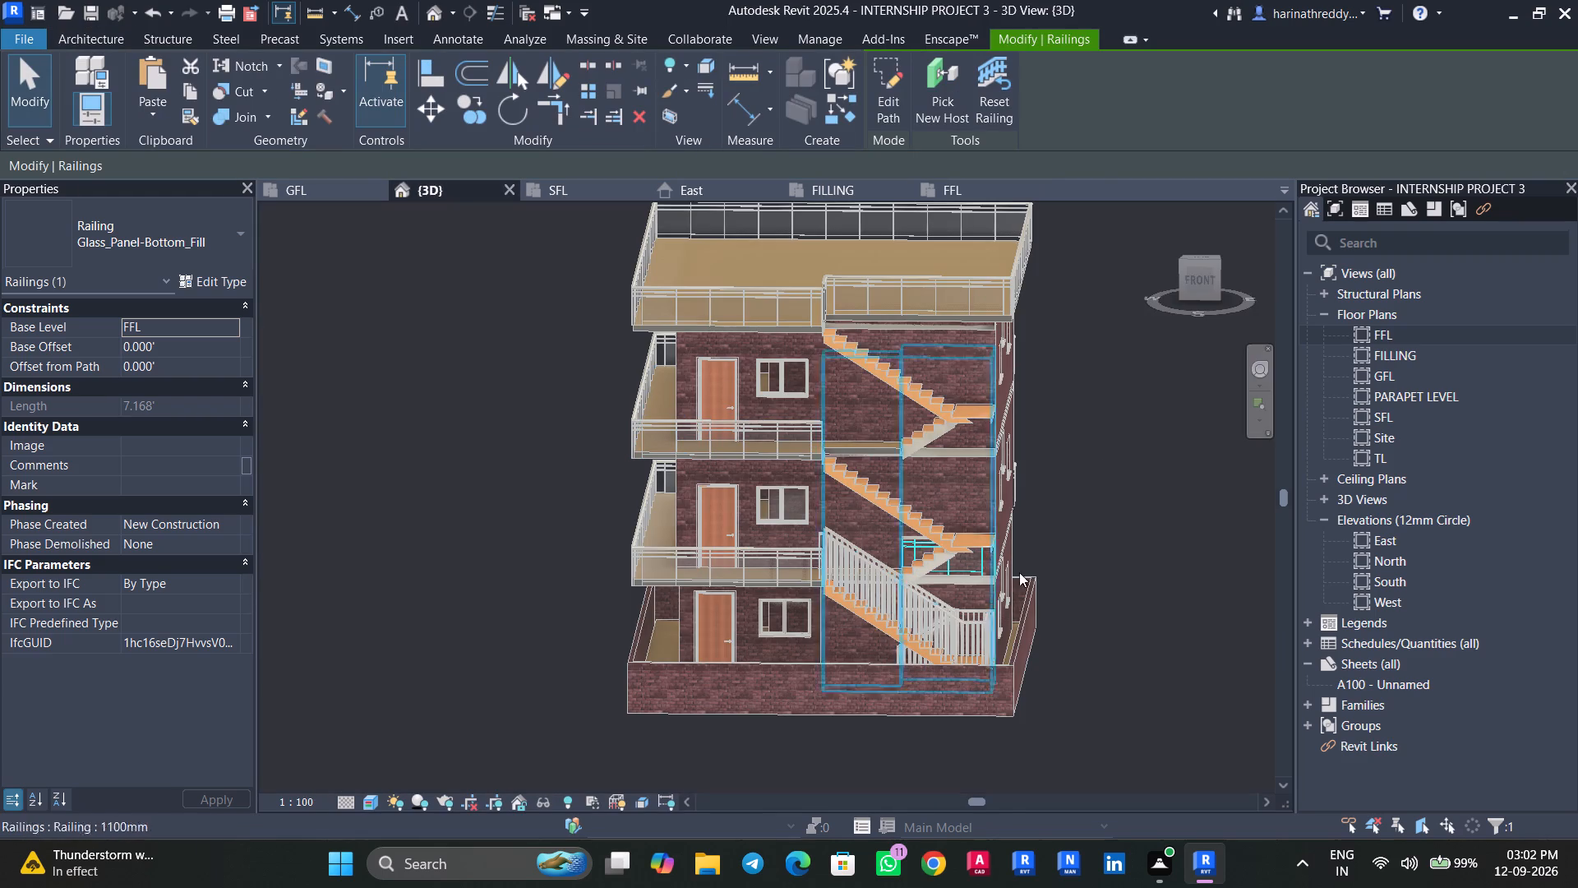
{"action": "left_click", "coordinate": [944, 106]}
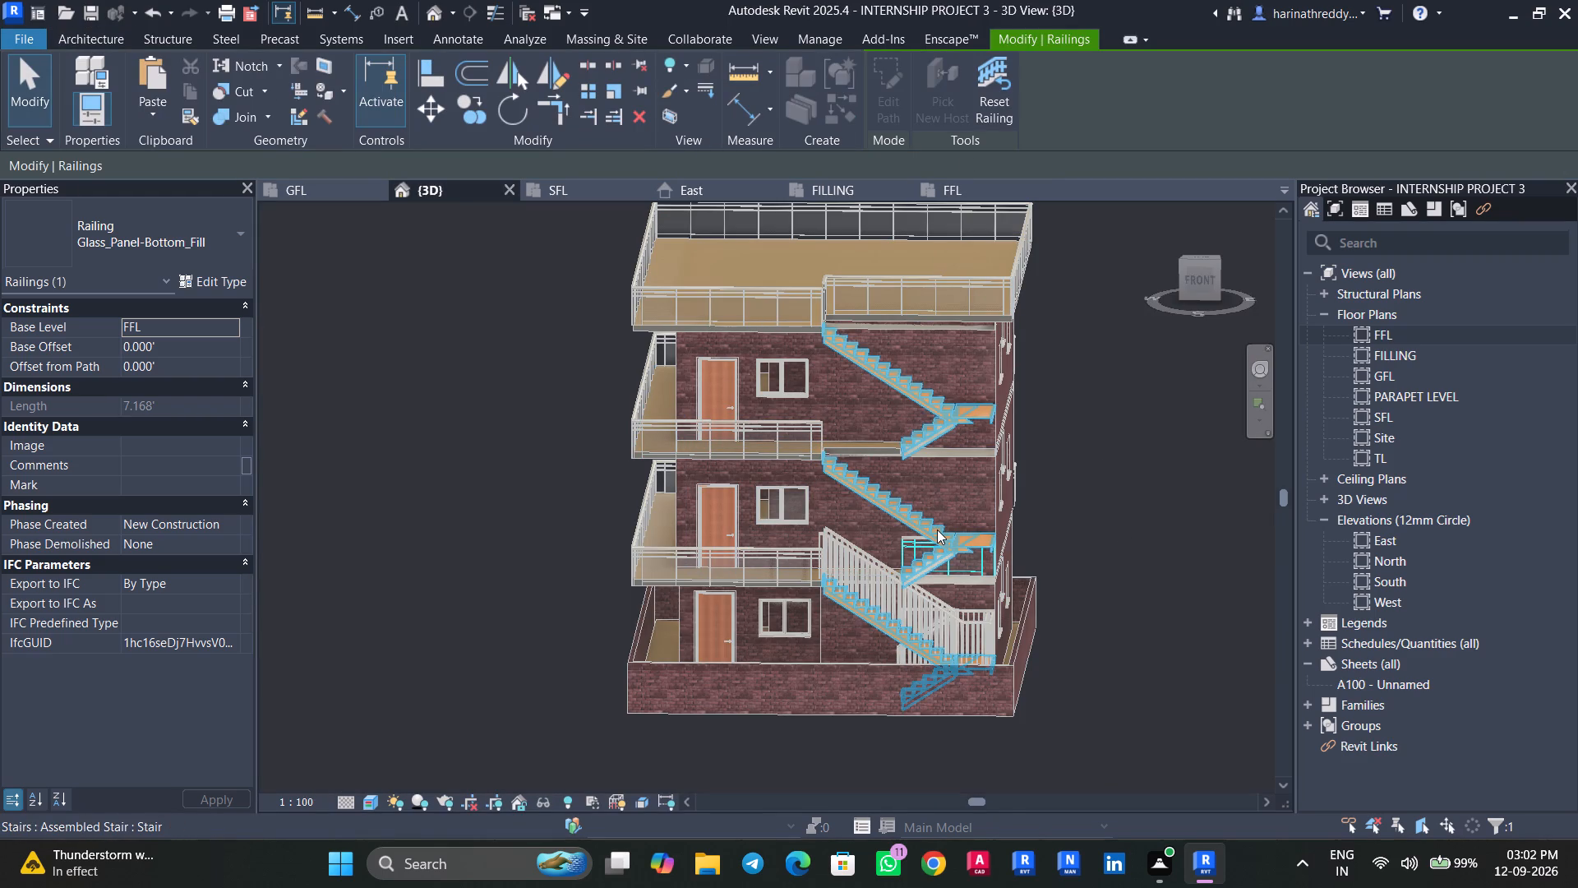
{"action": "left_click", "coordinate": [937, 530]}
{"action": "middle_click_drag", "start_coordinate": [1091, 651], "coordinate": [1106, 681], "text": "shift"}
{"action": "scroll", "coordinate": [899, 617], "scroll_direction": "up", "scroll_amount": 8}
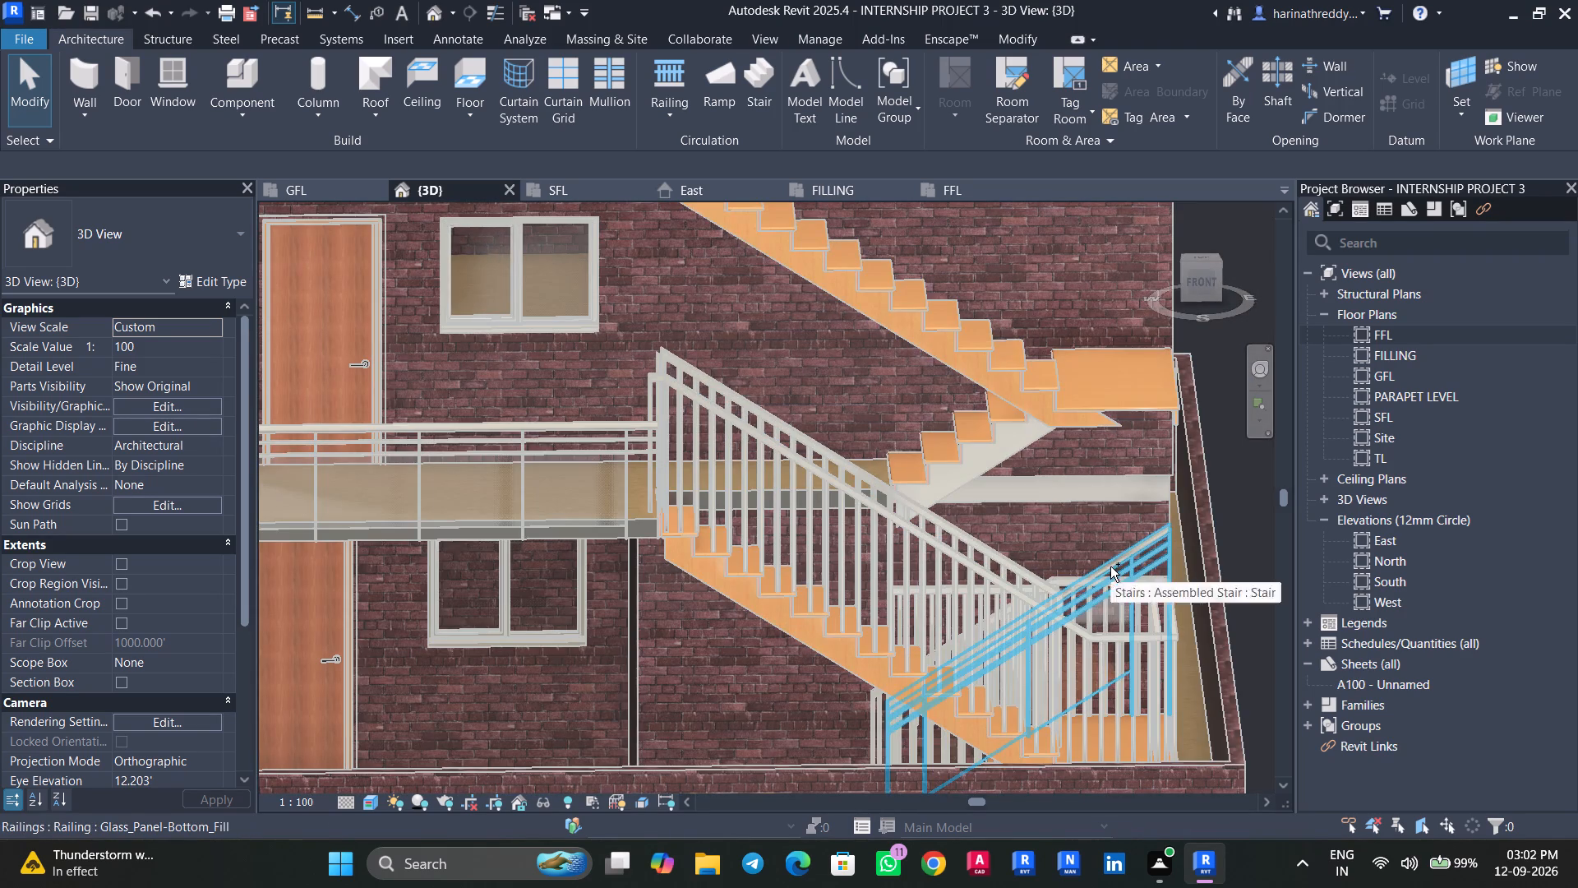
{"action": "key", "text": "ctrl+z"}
Change the type of the FFL railing along the outer wall beside the stair to 1100mm.
{"action": "scroll", "coordinate": [907, 518], "scroll_direction": "up", "scroll_amount": 3}
{"action": "left_click", "coordinate": [939, 529]}
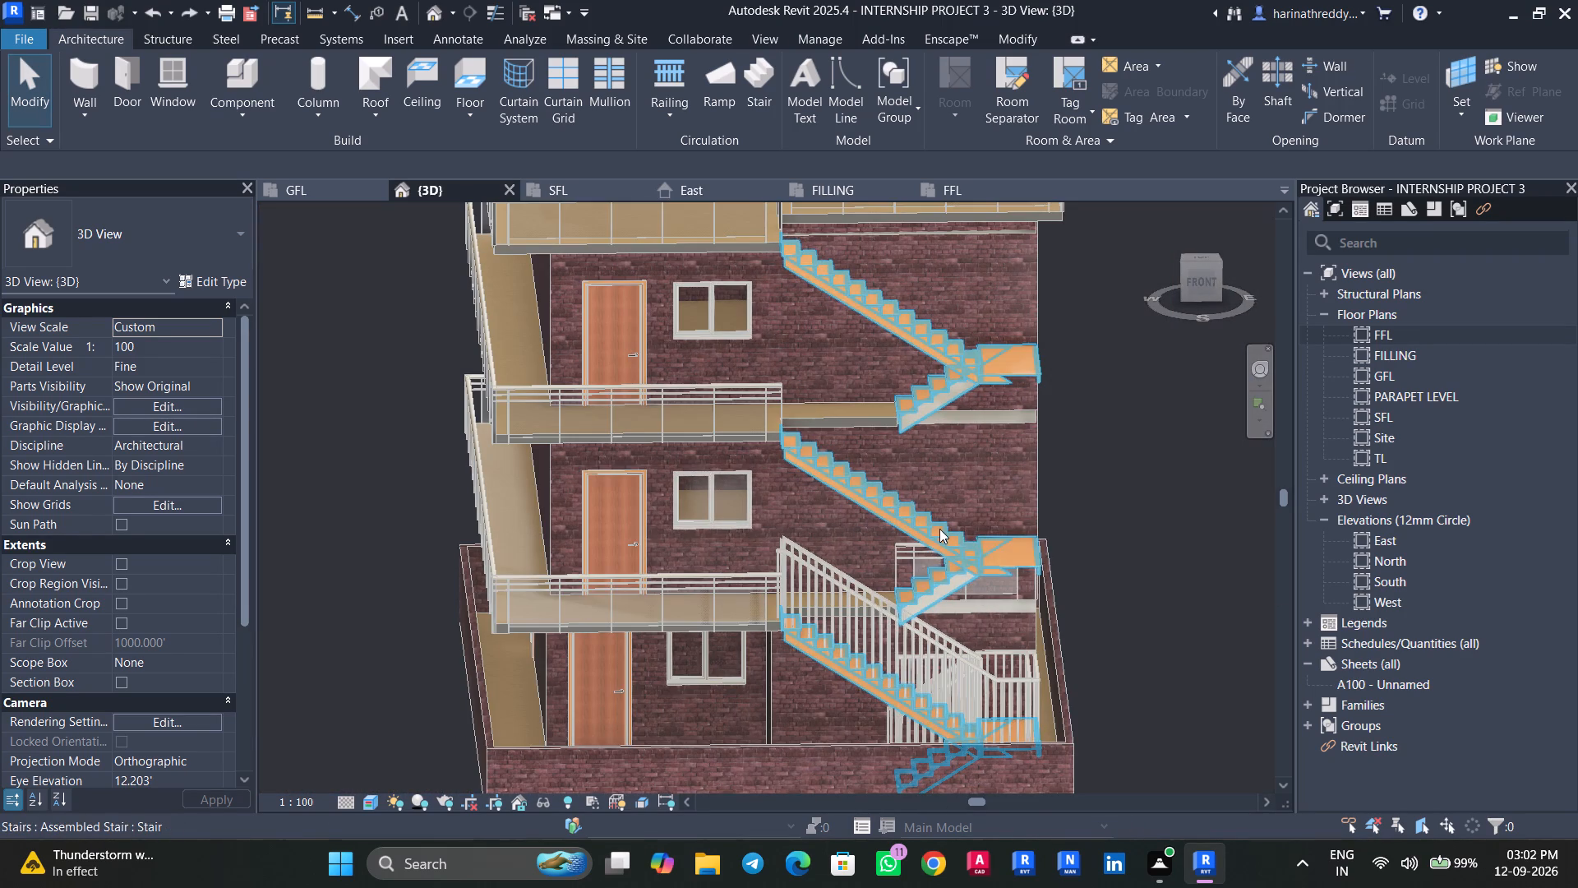
{"action": "left_click", "coordinate": [916, 552]}
{"action": "left_click", "coordinate": [205, 236]}
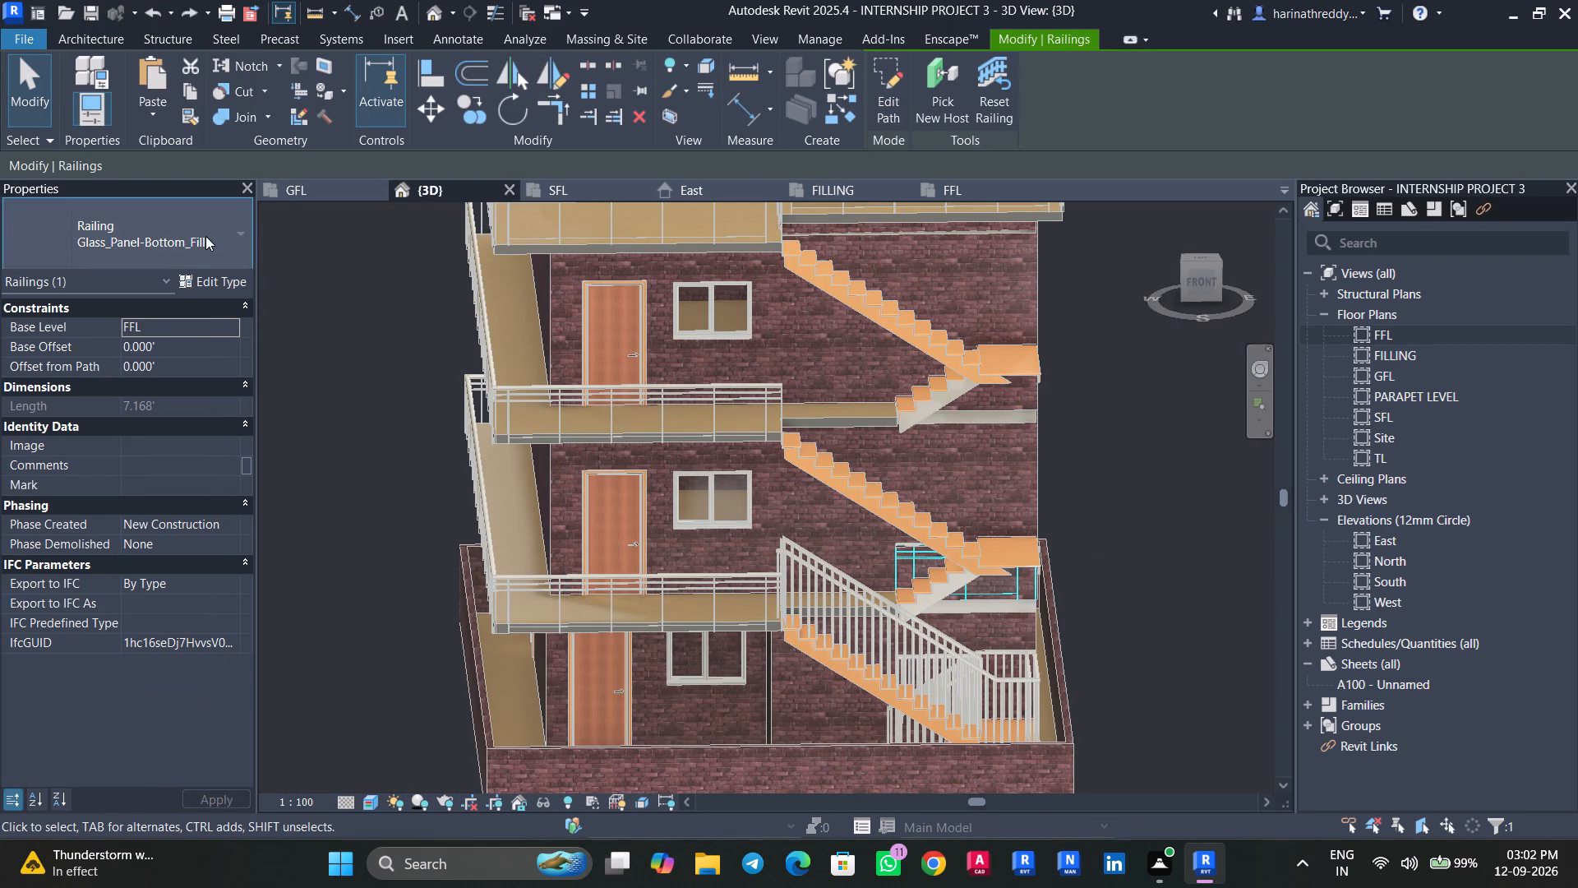
{"action": "left_click", "coordinate": [111, 348]}
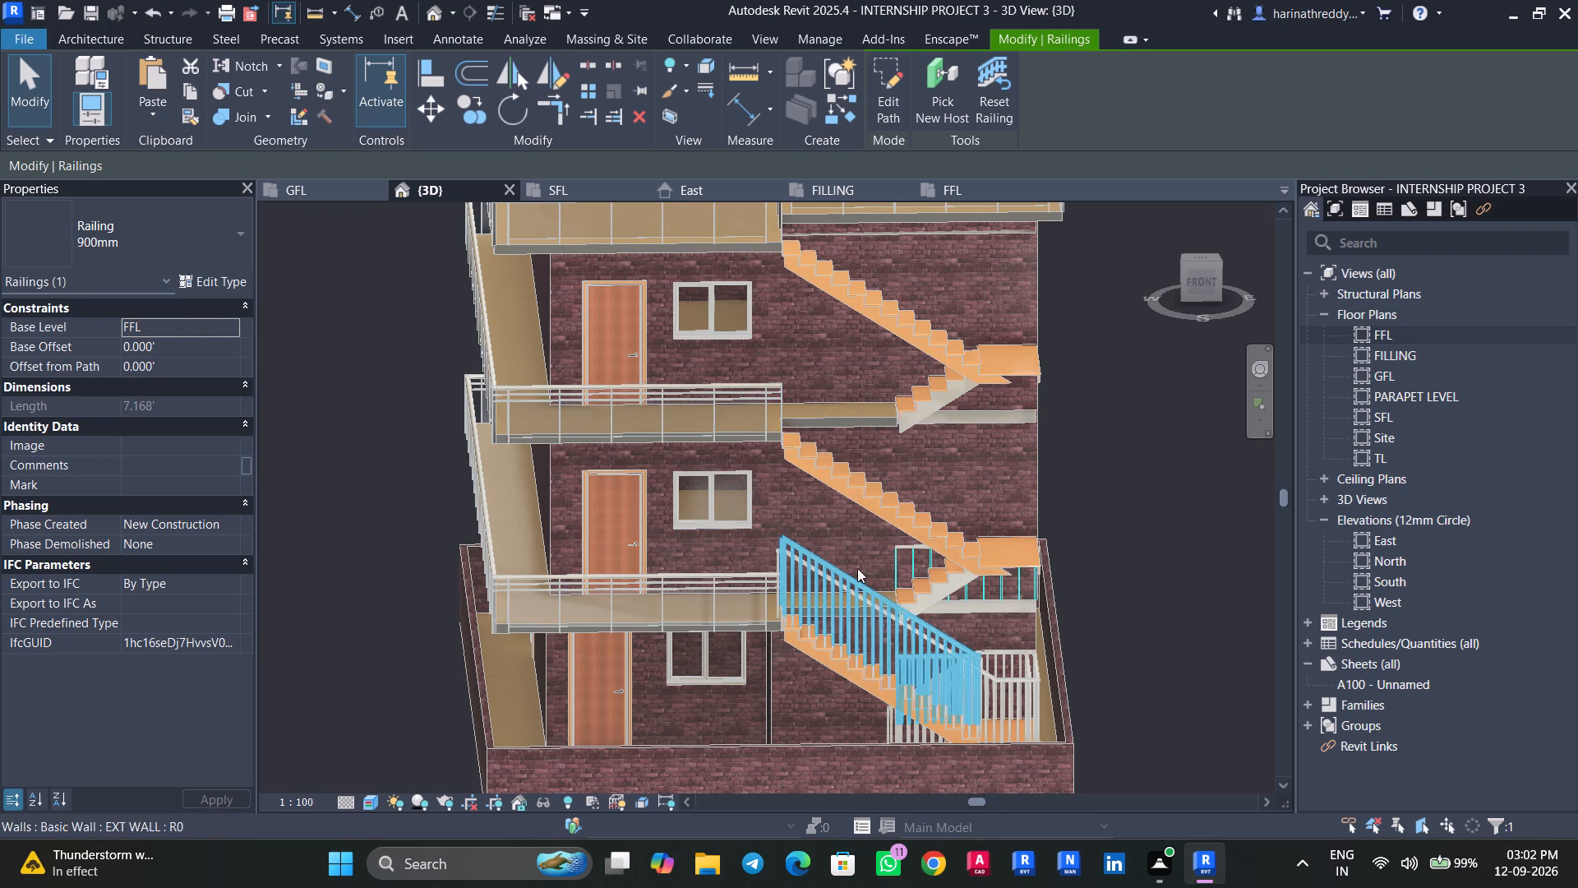
{"action": "left_click", "coordinate": [114, 241]}
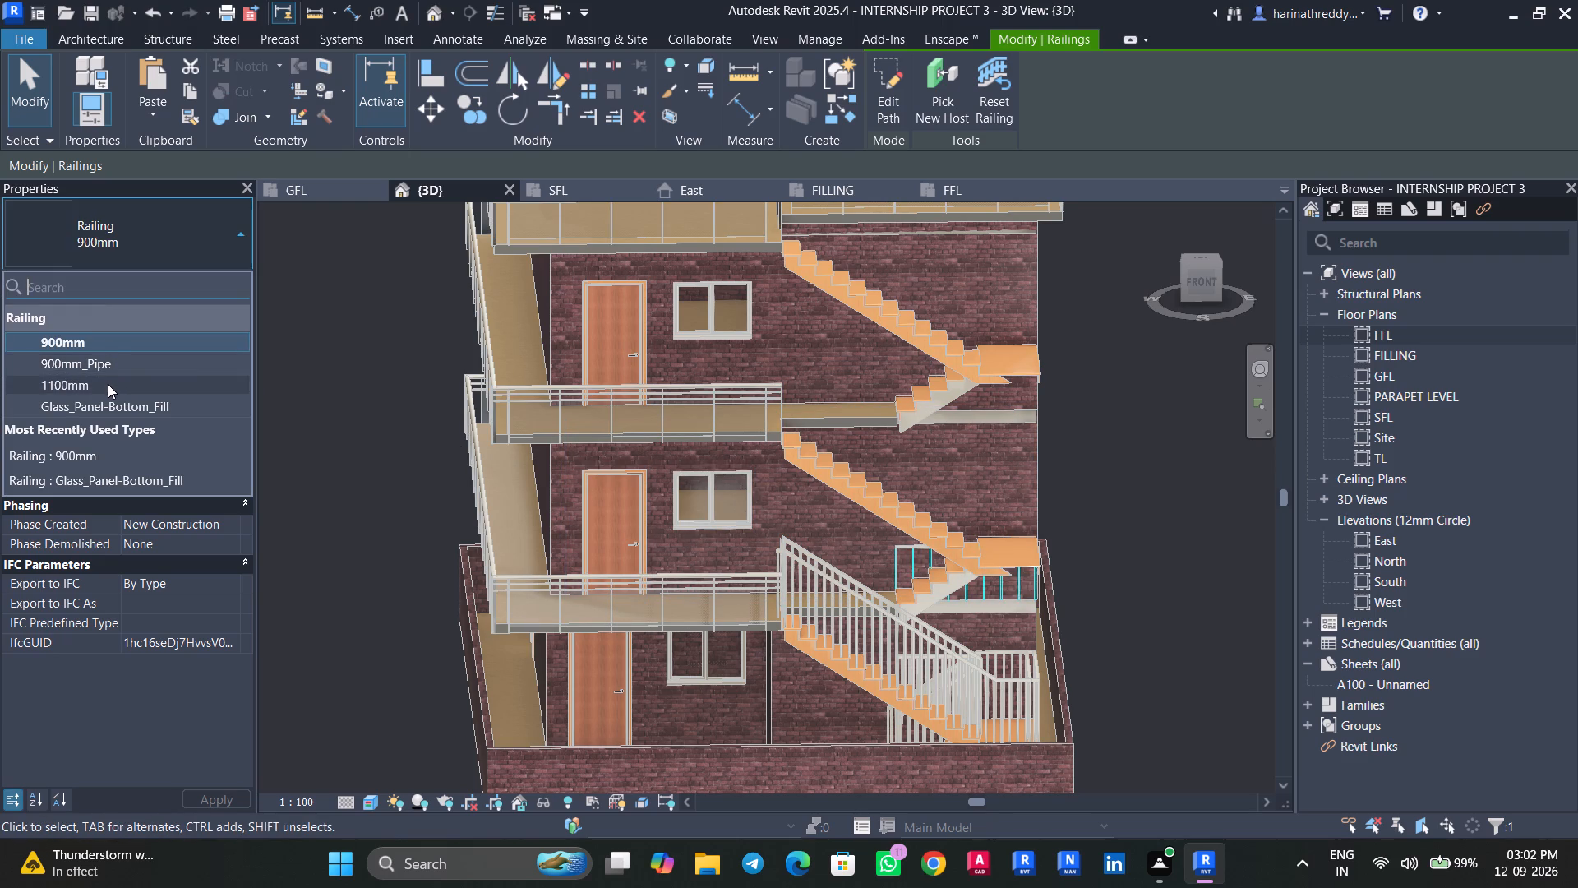
{"action": "left_click", "coordinate": [108, 384]}
{"action": "key", "text": "Escape"}
{"action": "key", "text": "Escape"}
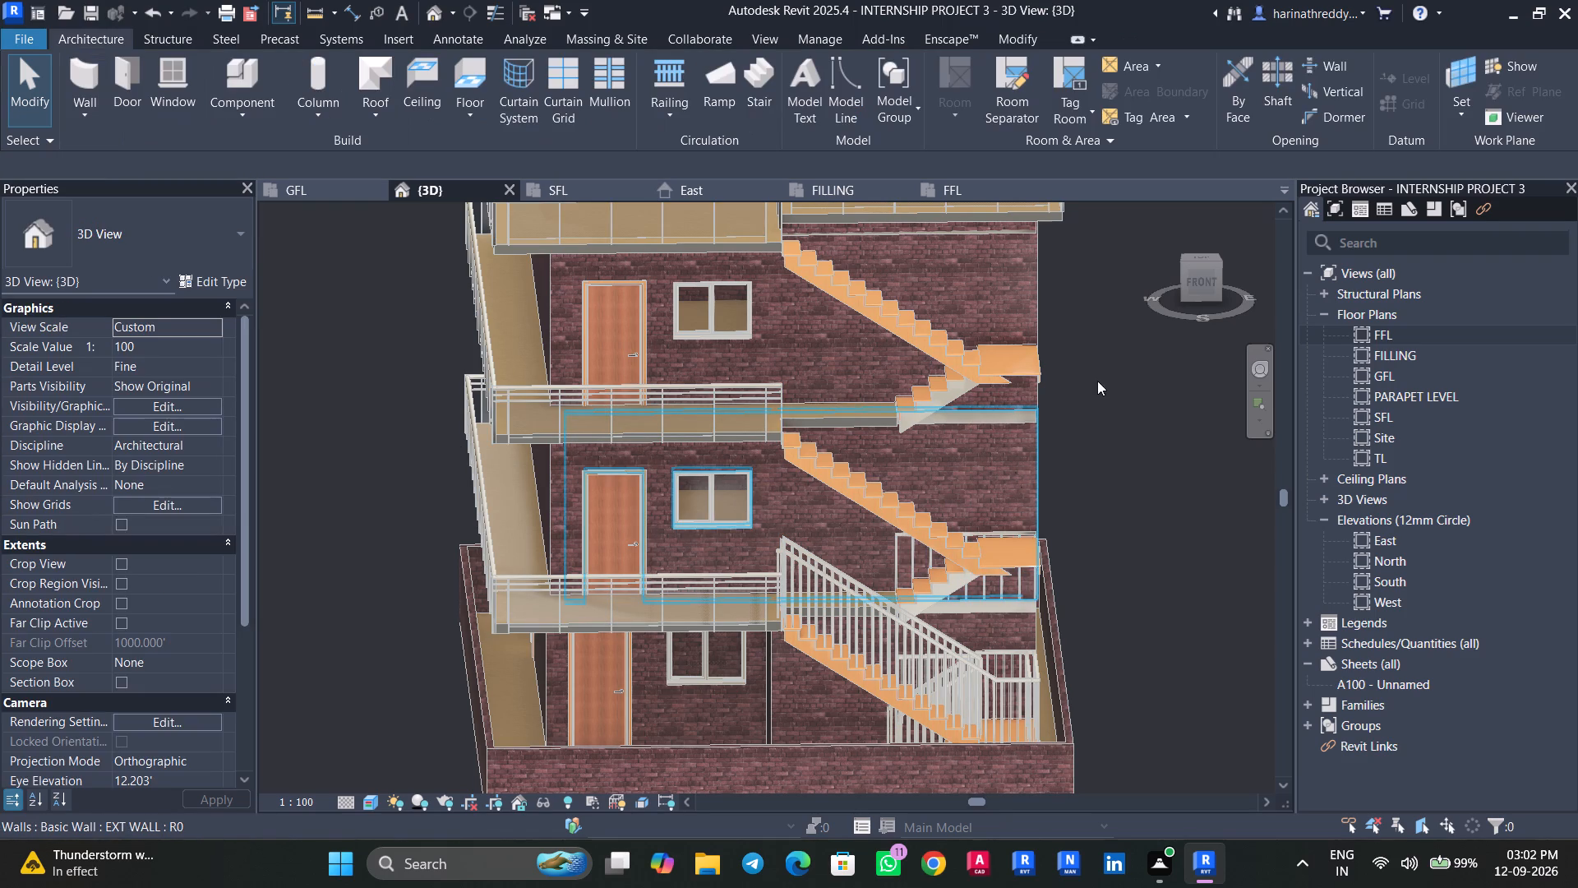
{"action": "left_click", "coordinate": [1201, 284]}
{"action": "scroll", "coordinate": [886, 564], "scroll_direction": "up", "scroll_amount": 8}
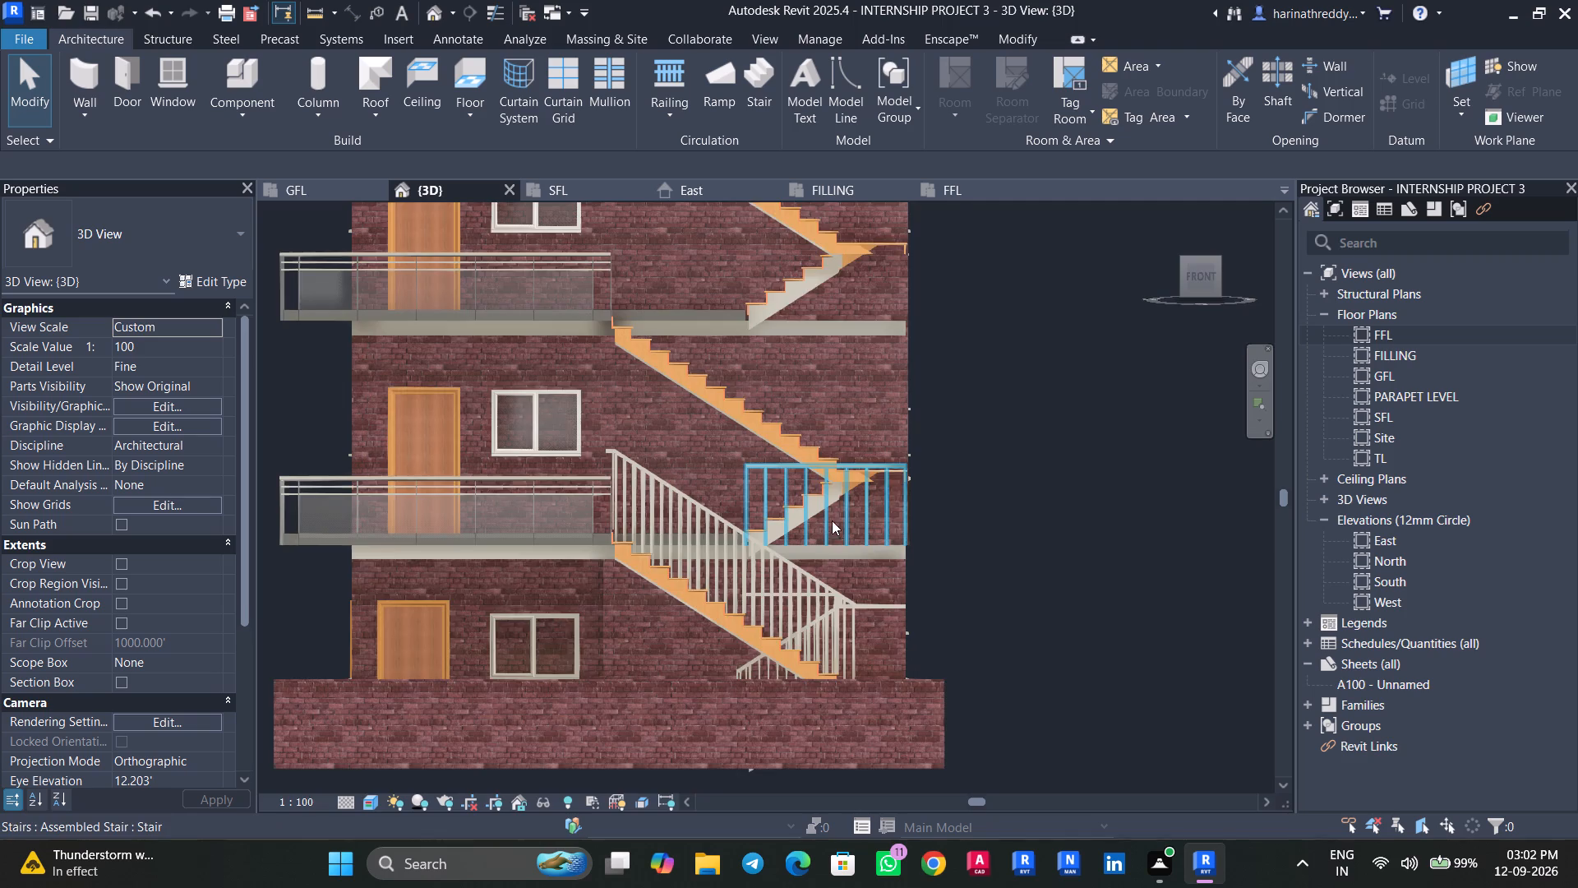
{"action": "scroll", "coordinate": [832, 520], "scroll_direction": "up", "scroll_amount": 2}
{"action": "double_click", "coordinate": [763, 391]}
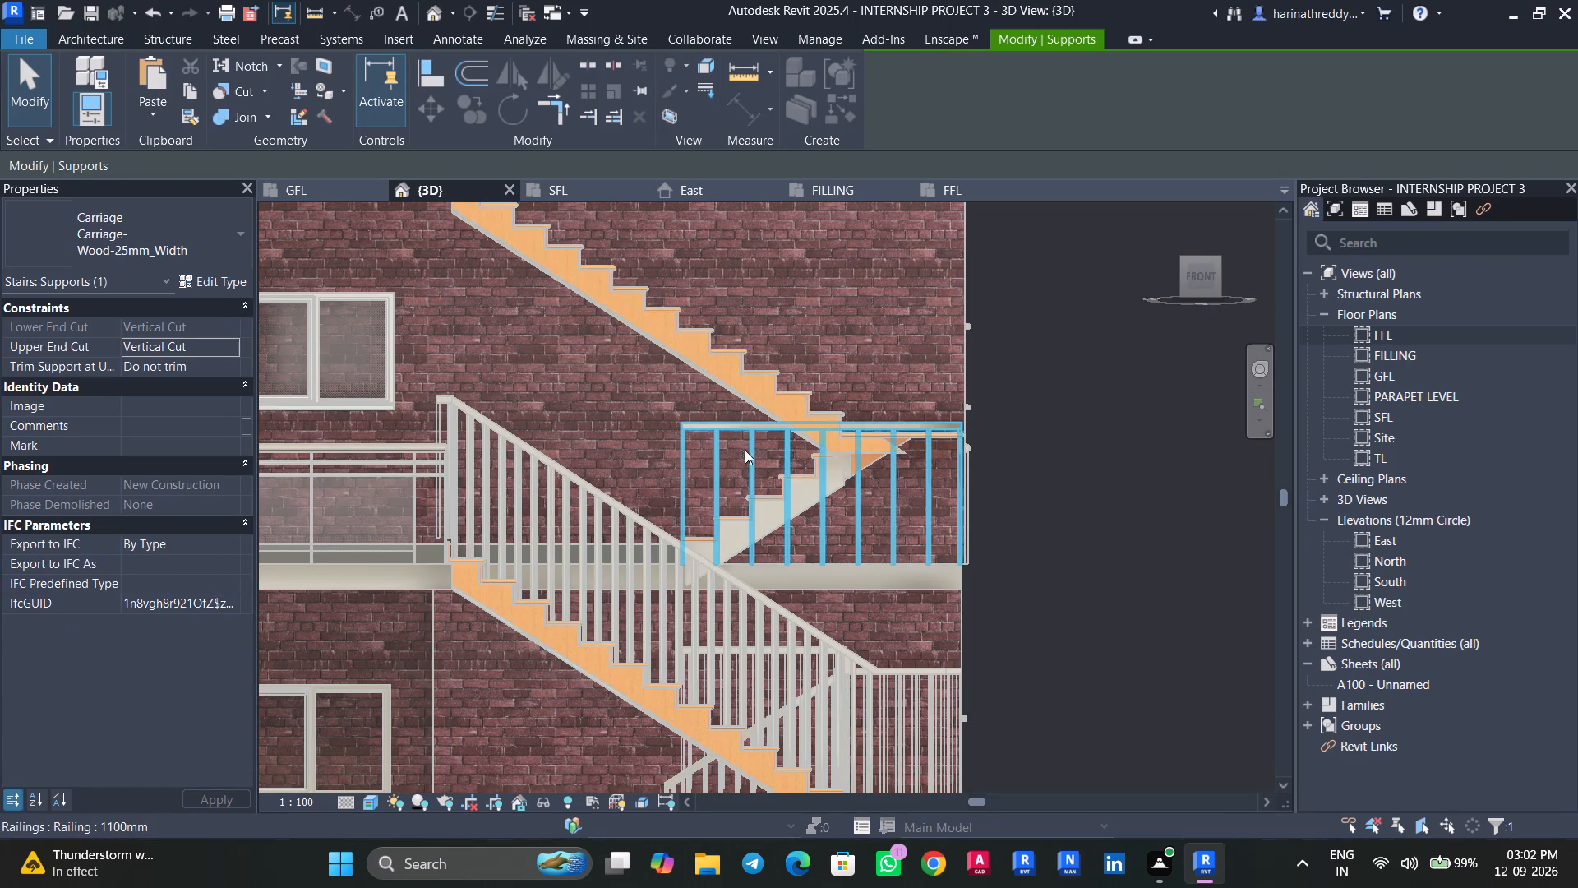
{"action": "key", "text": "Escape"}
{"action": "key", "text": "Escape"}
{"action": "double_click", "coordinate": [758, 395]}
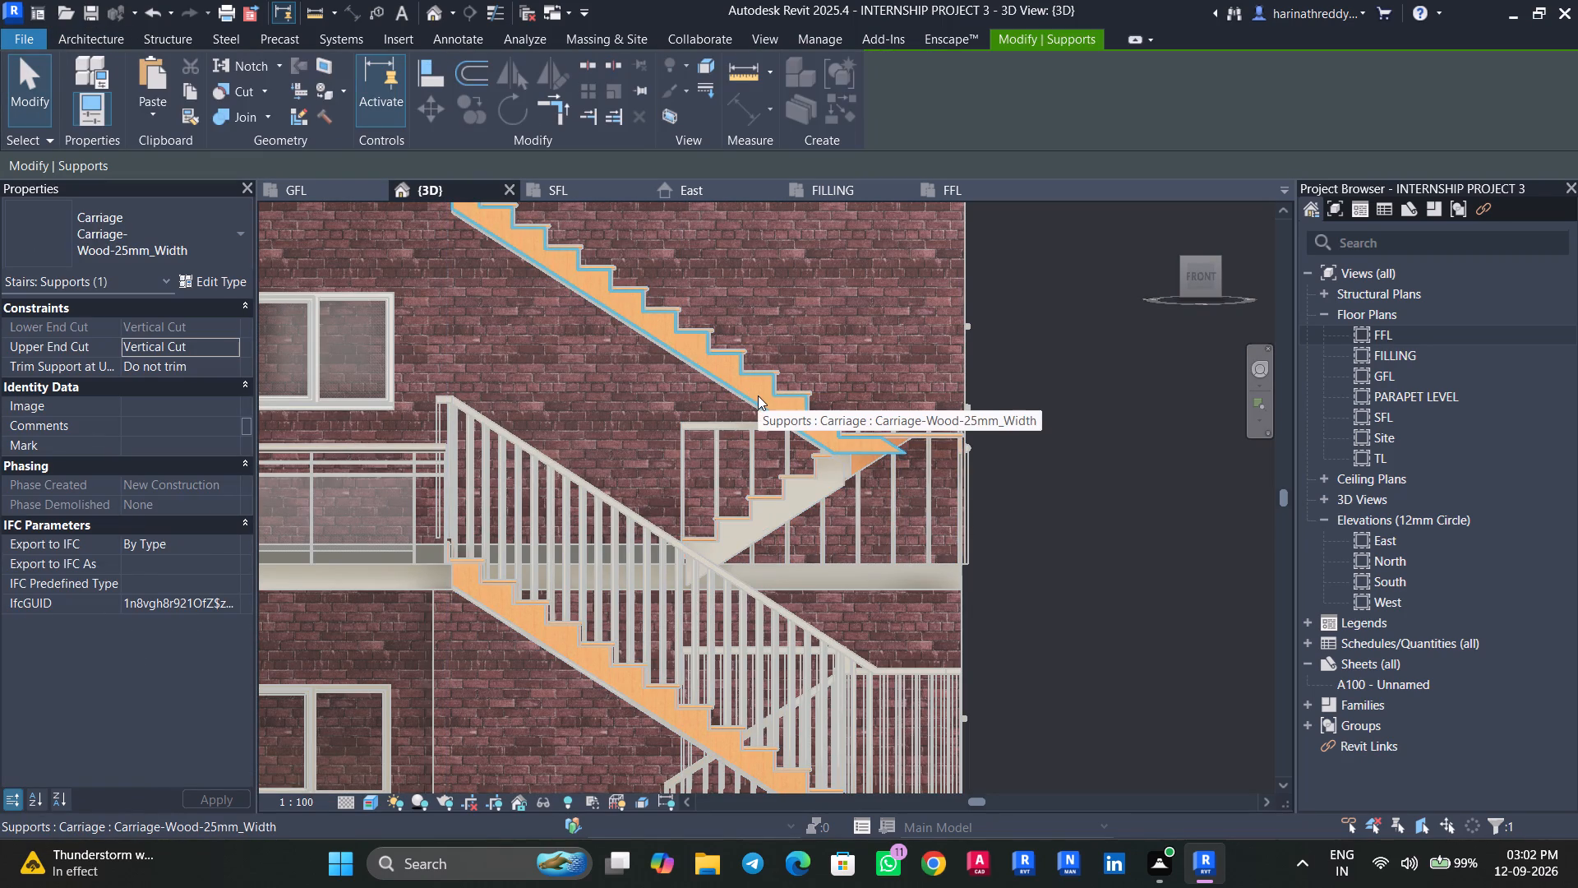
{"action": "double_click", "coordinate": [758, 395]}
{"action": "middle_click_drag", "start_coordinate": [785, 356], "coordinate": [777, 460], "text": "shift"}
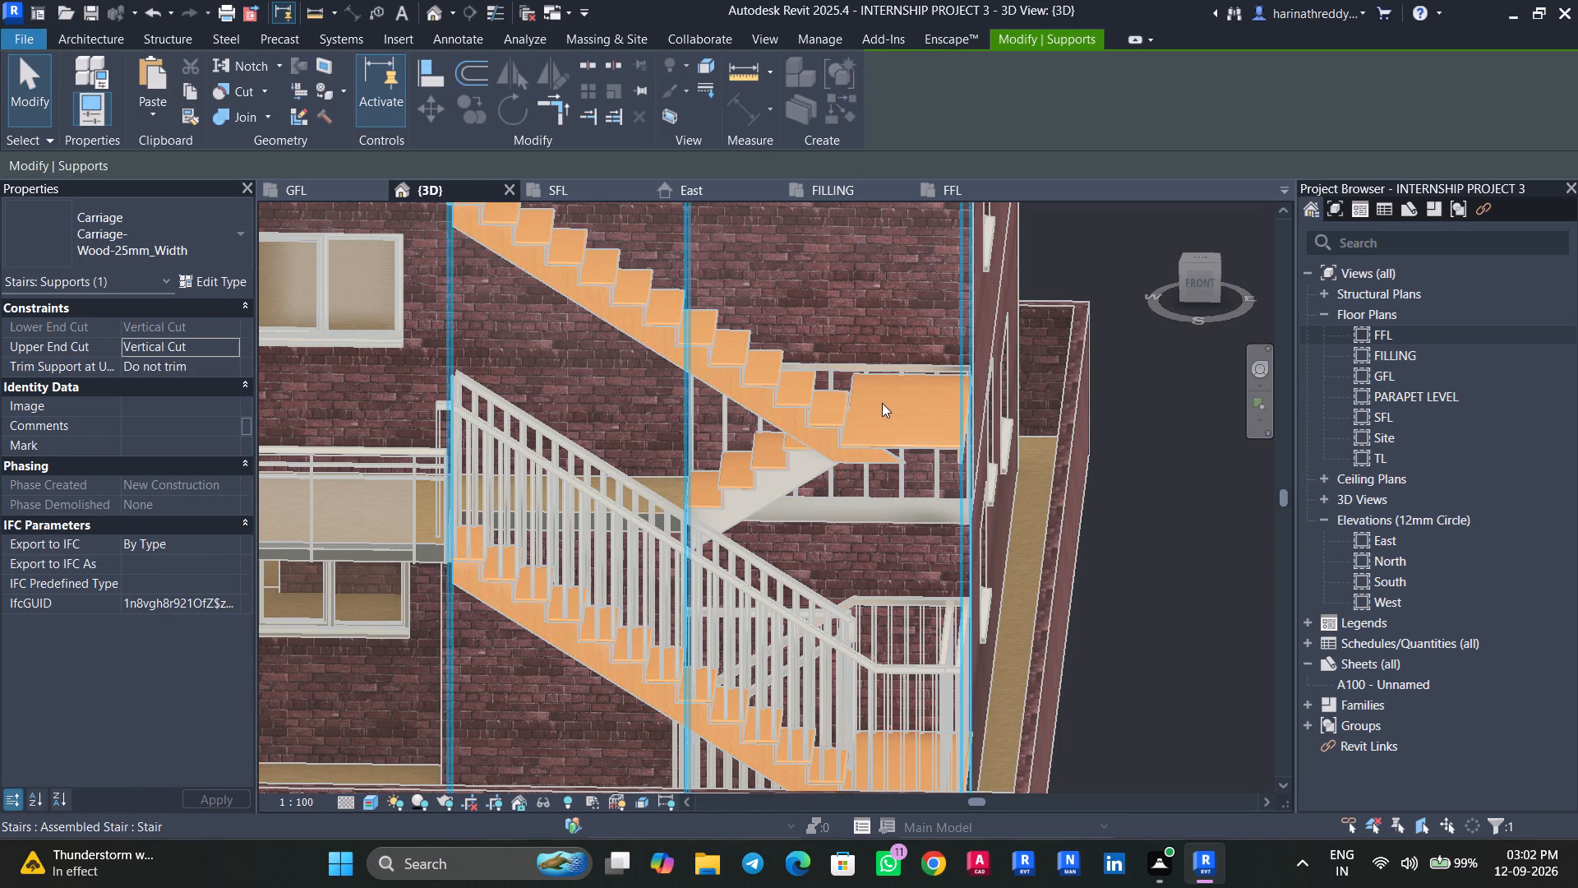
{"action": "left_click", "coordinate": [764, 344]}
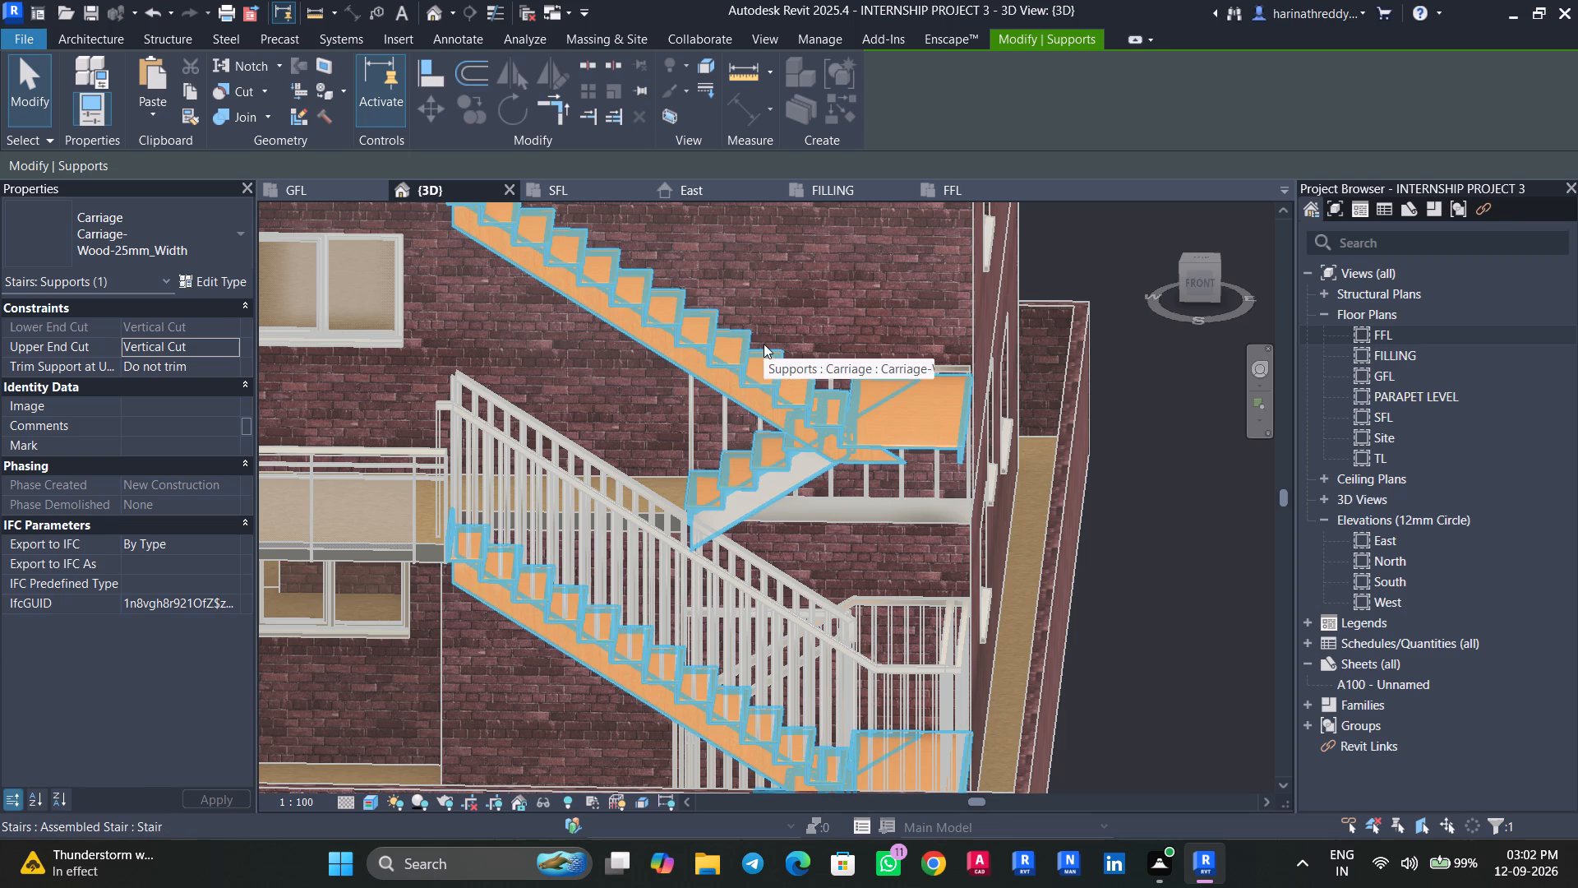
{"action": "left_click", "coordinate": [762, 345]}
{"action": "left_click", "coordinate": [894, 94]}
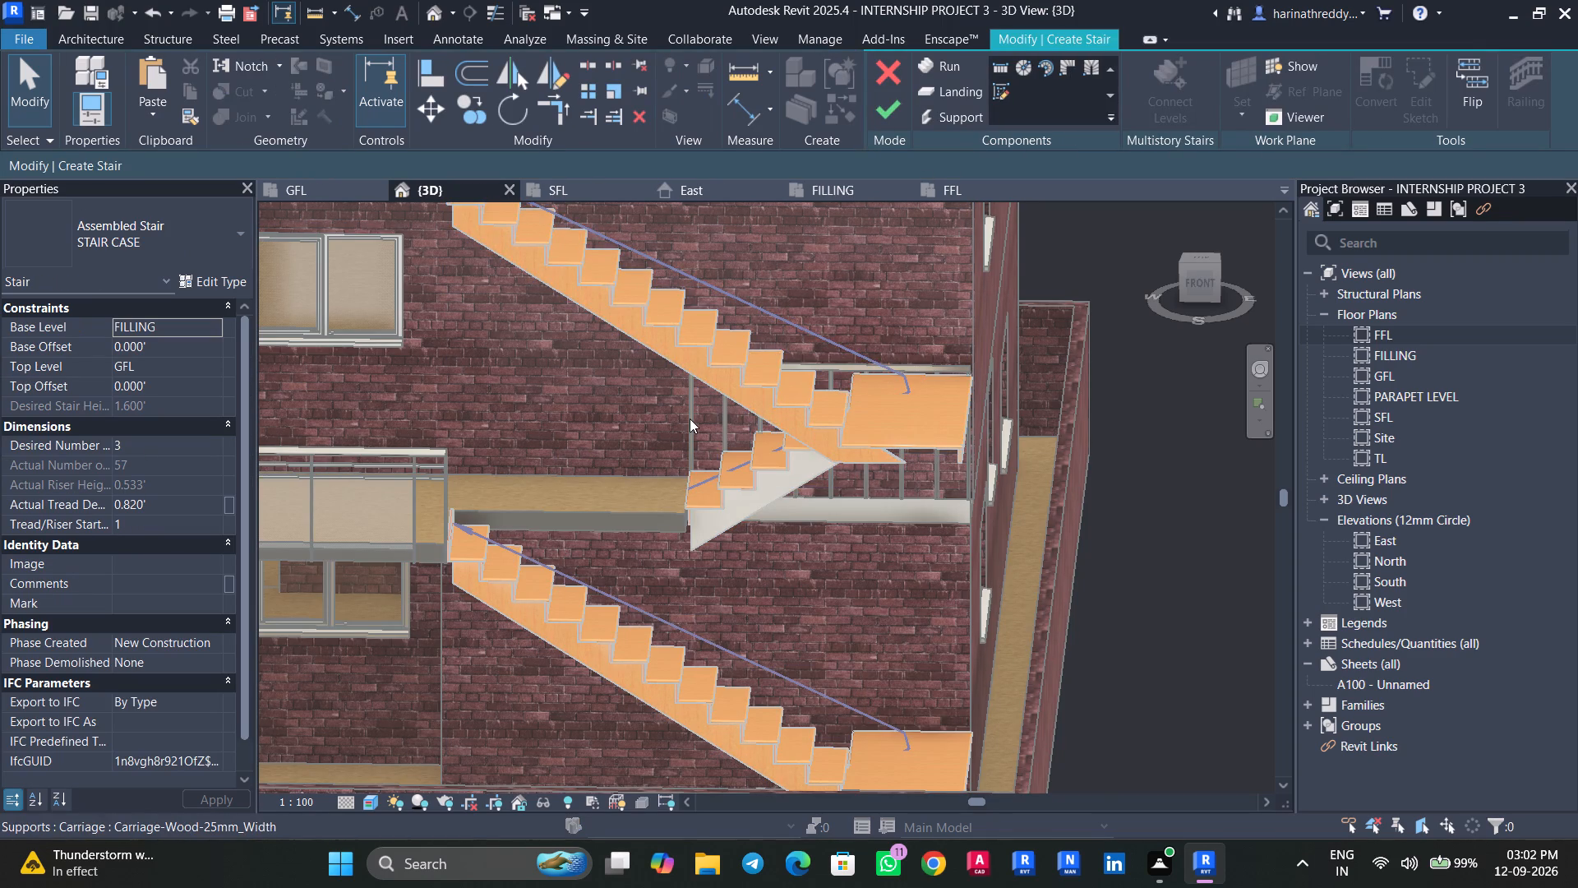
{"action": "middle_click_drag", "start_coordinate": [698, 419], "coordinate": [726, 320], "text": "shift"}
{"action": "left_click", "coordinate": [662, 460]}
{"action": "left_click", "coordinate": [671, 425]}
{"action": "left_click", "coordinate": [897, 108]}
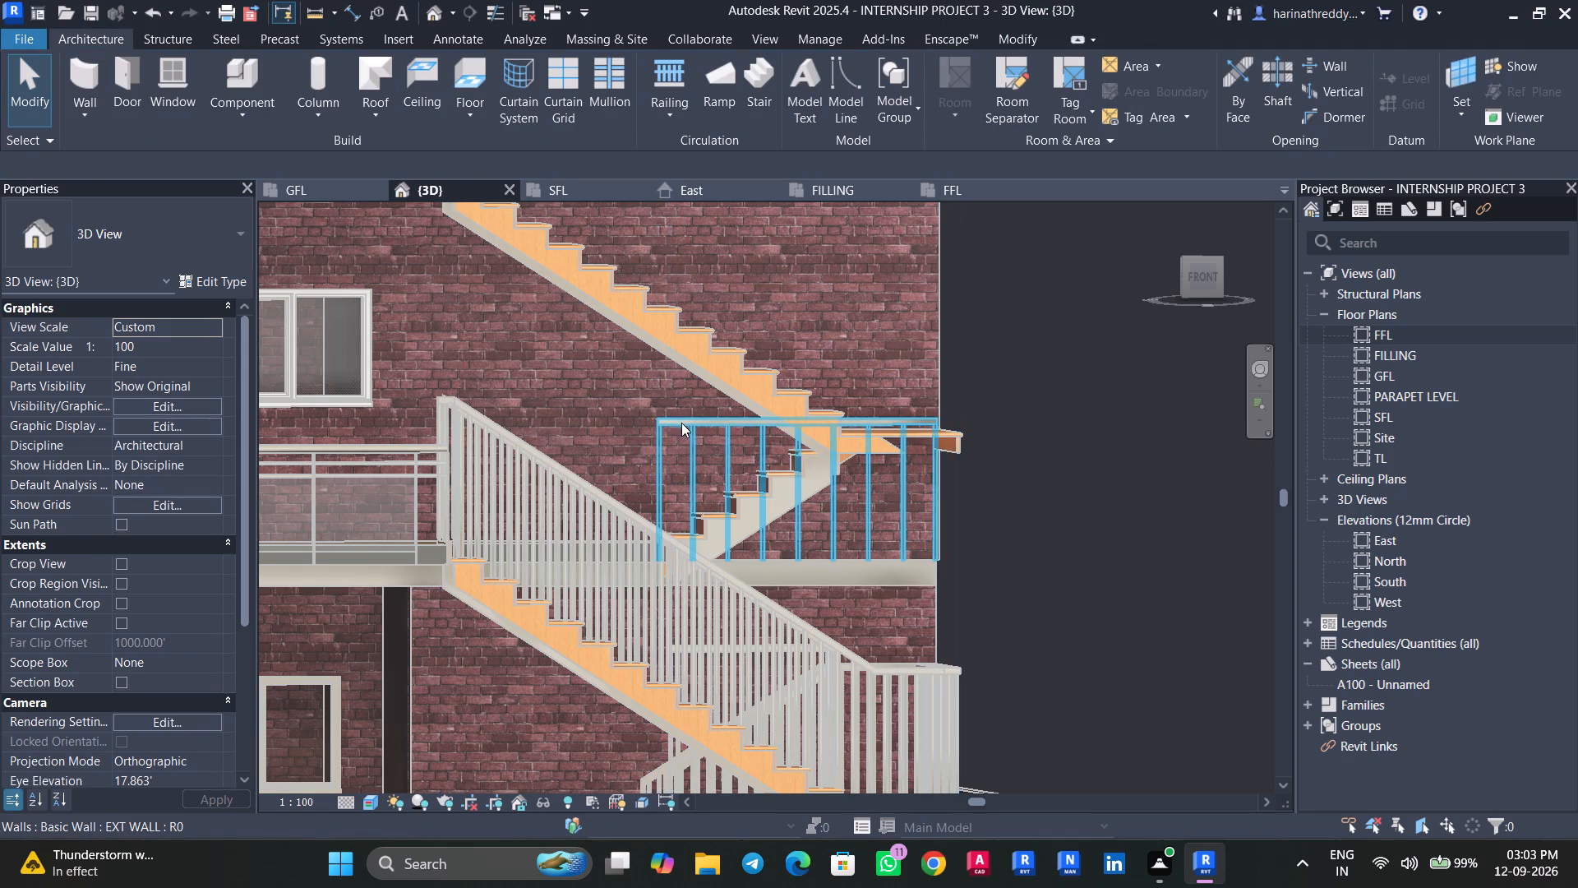
Host the 1100mm wall-side railing on the individual assembled stair rising from FFL.
{"action": "left_click", "coordinate": [684, 421]}
{"action": "left_click", "coordinate": [930, 107]}
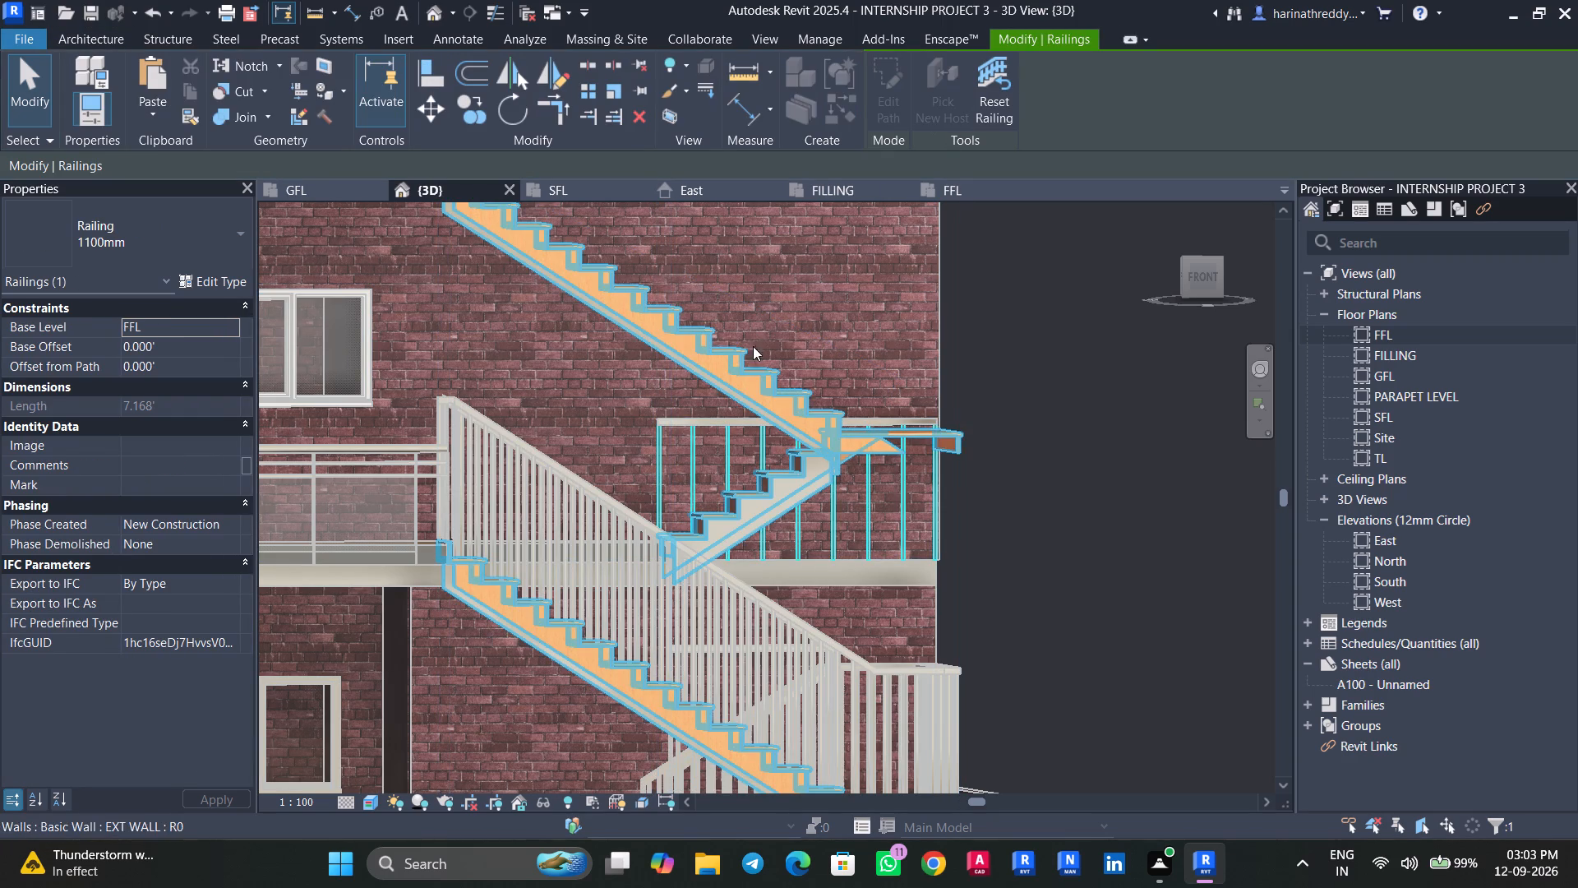
{"action": "middle_click_drag", "start_coordinate": [753, 355], "coordinate": [670, 489], "text": "shift"}
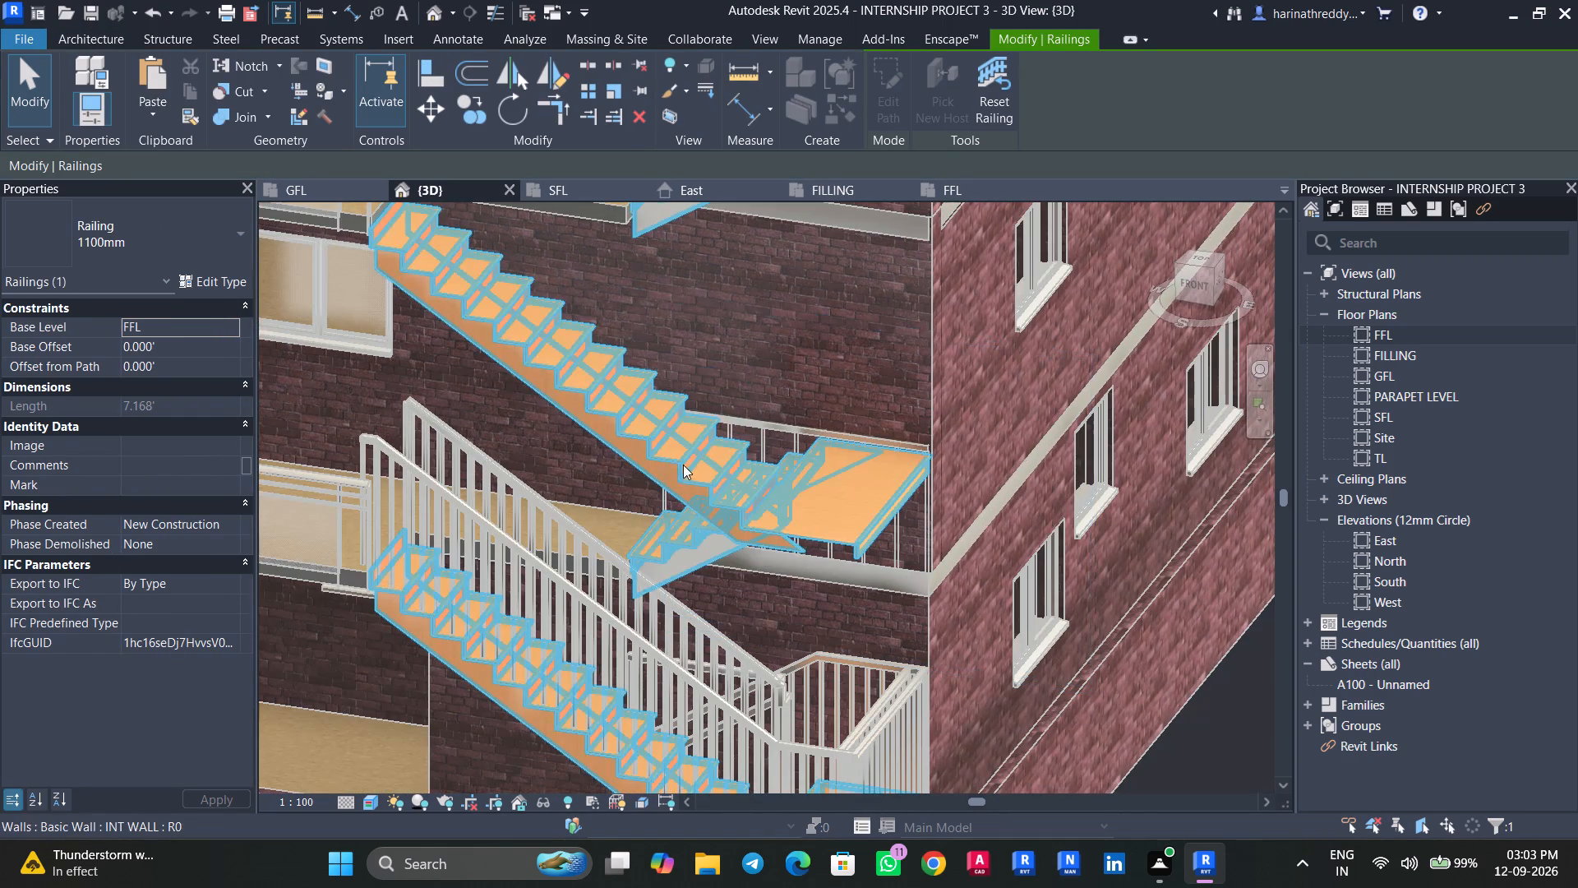
{"action": "key", "text": "Tab"}
{"action": "key", "text": "Tab"}
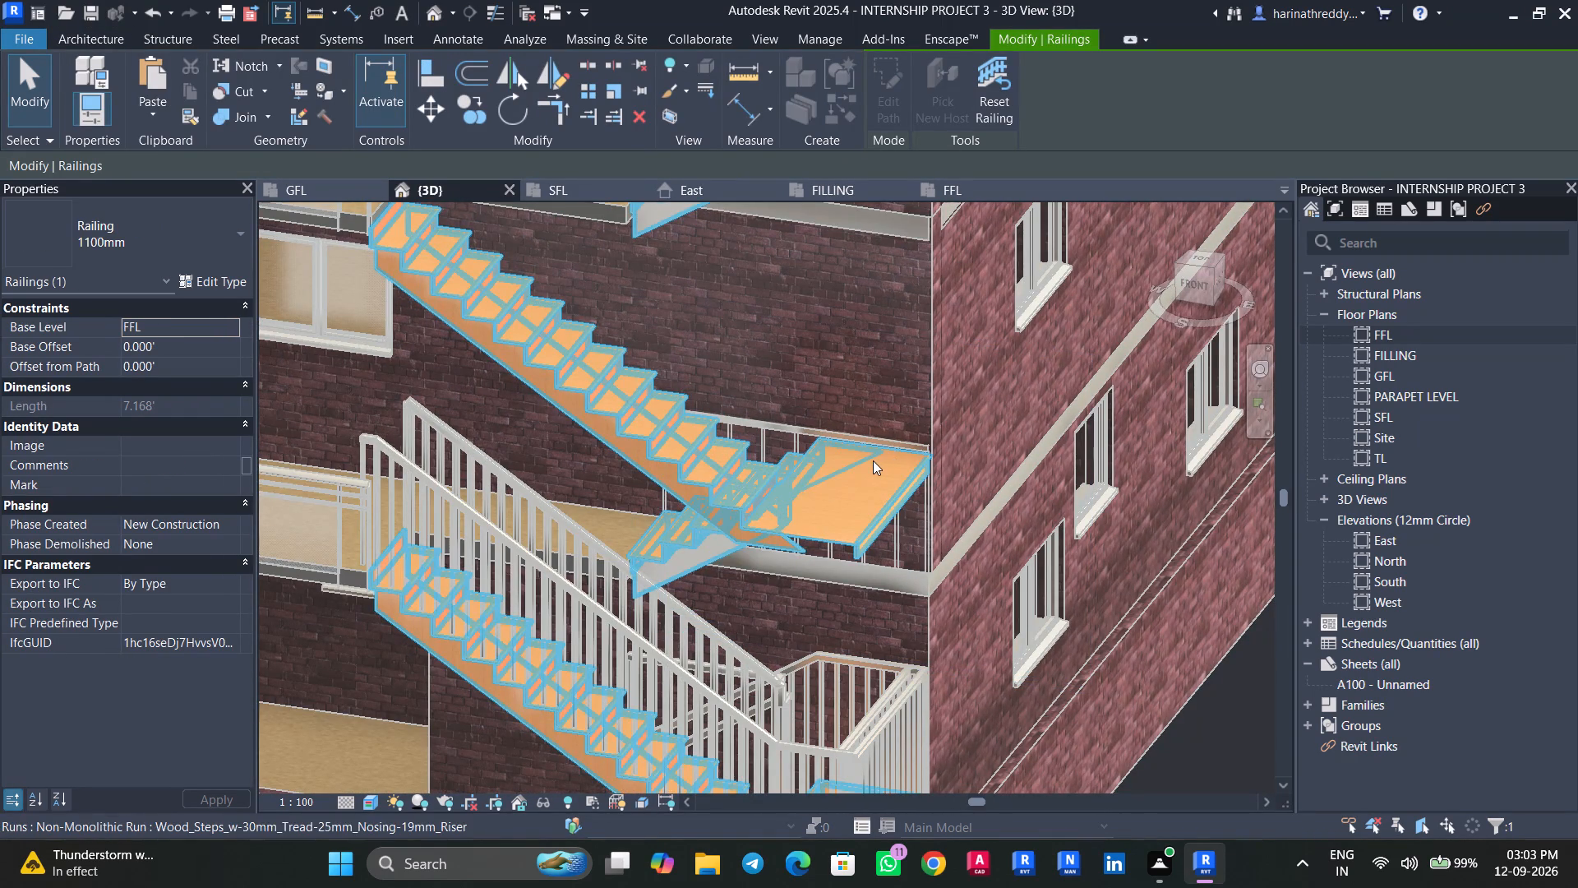
{"action": "key", "text": "Tab"}
{"action": "left_click", "coordinate": [856, 467]}
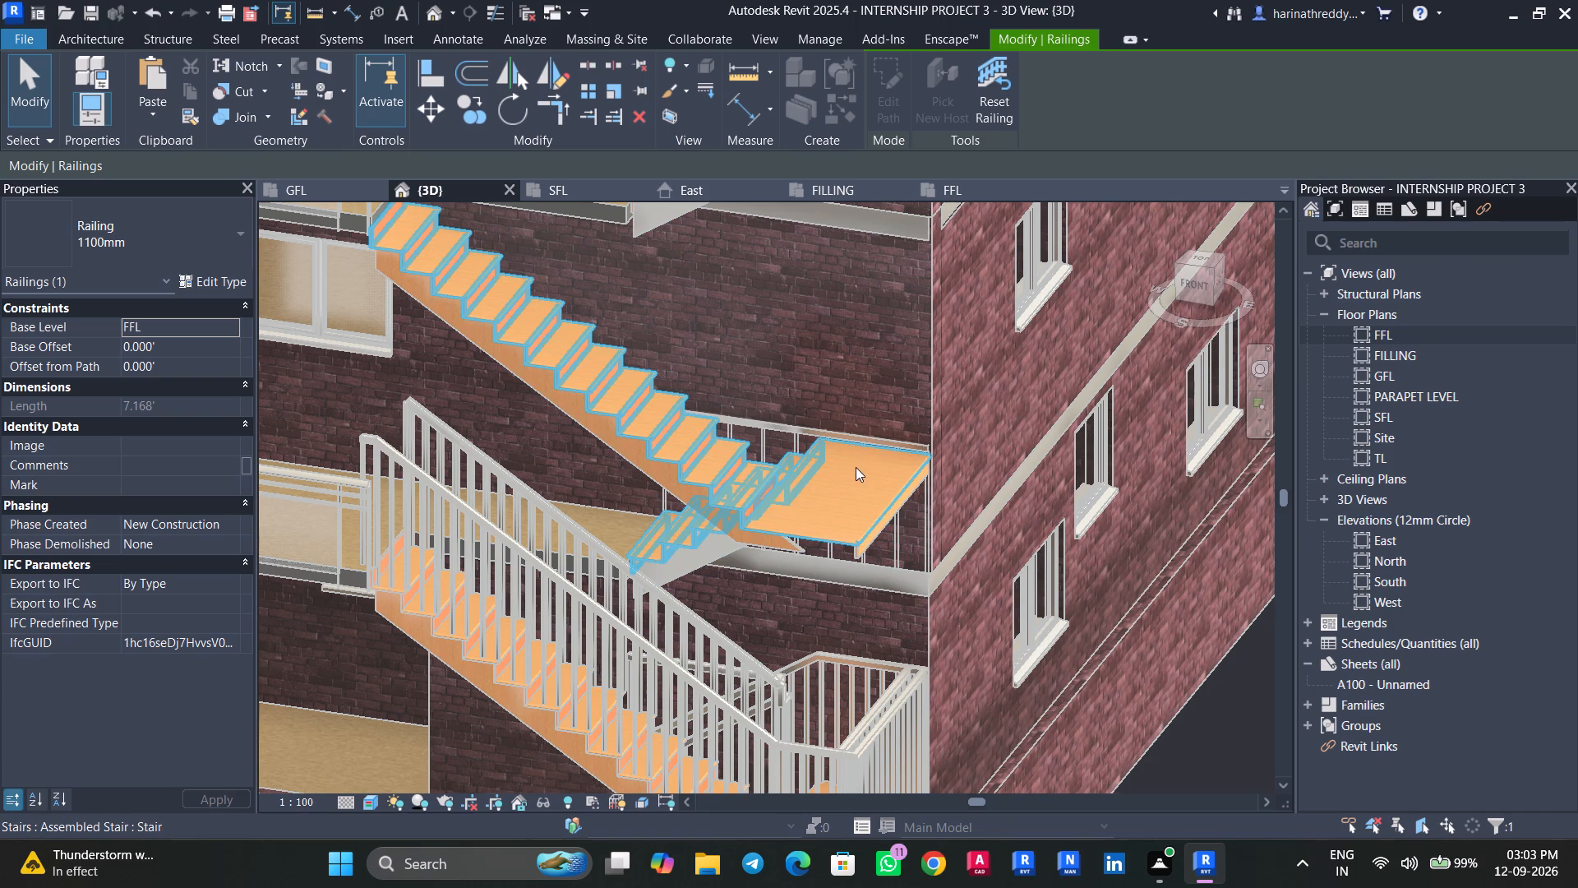
{"action": "scroll", "coordinate": [777, 583], "scroll_direction": "down", "scroll_amount": 3}
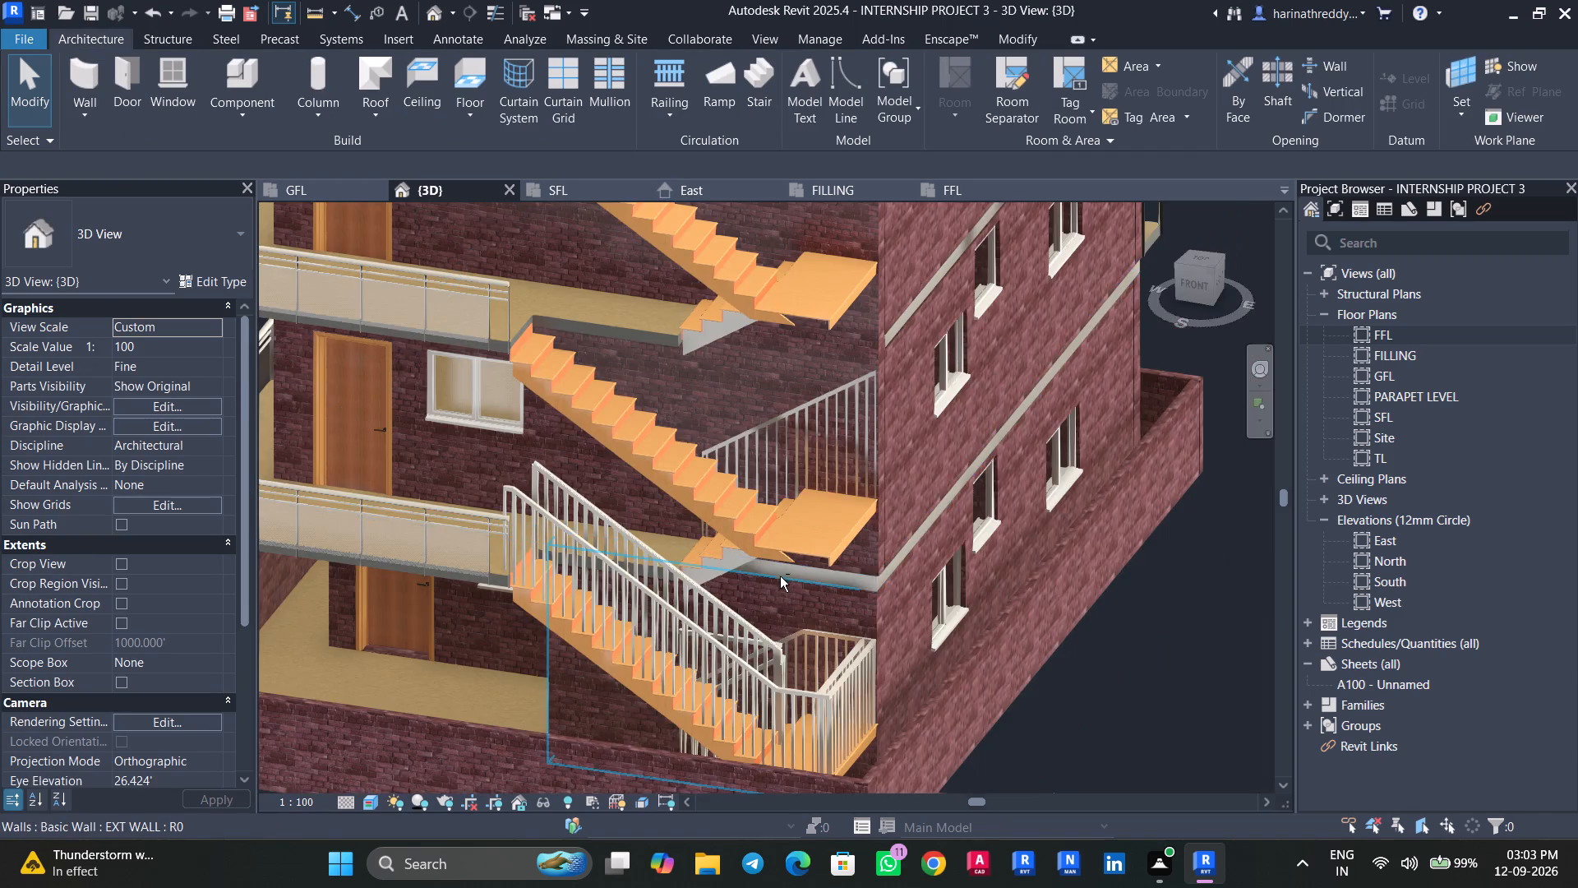
{"action": "middle_click_drag", "start_coordinate": [780, 579], "coordinate": [761, 621], "text": "shift"}
{"action": "key", "text": "Escape"}
{"action": "key", "text": "Escape"}
On the FFL plan, create an 1100mm railing about 18.54 ft long along the outer edges of the stair landing and long flight.
{"action": "middle_click_drag", "start_coordinate": [818, 463], "coordinate": [876, 561], "text": "shift"}
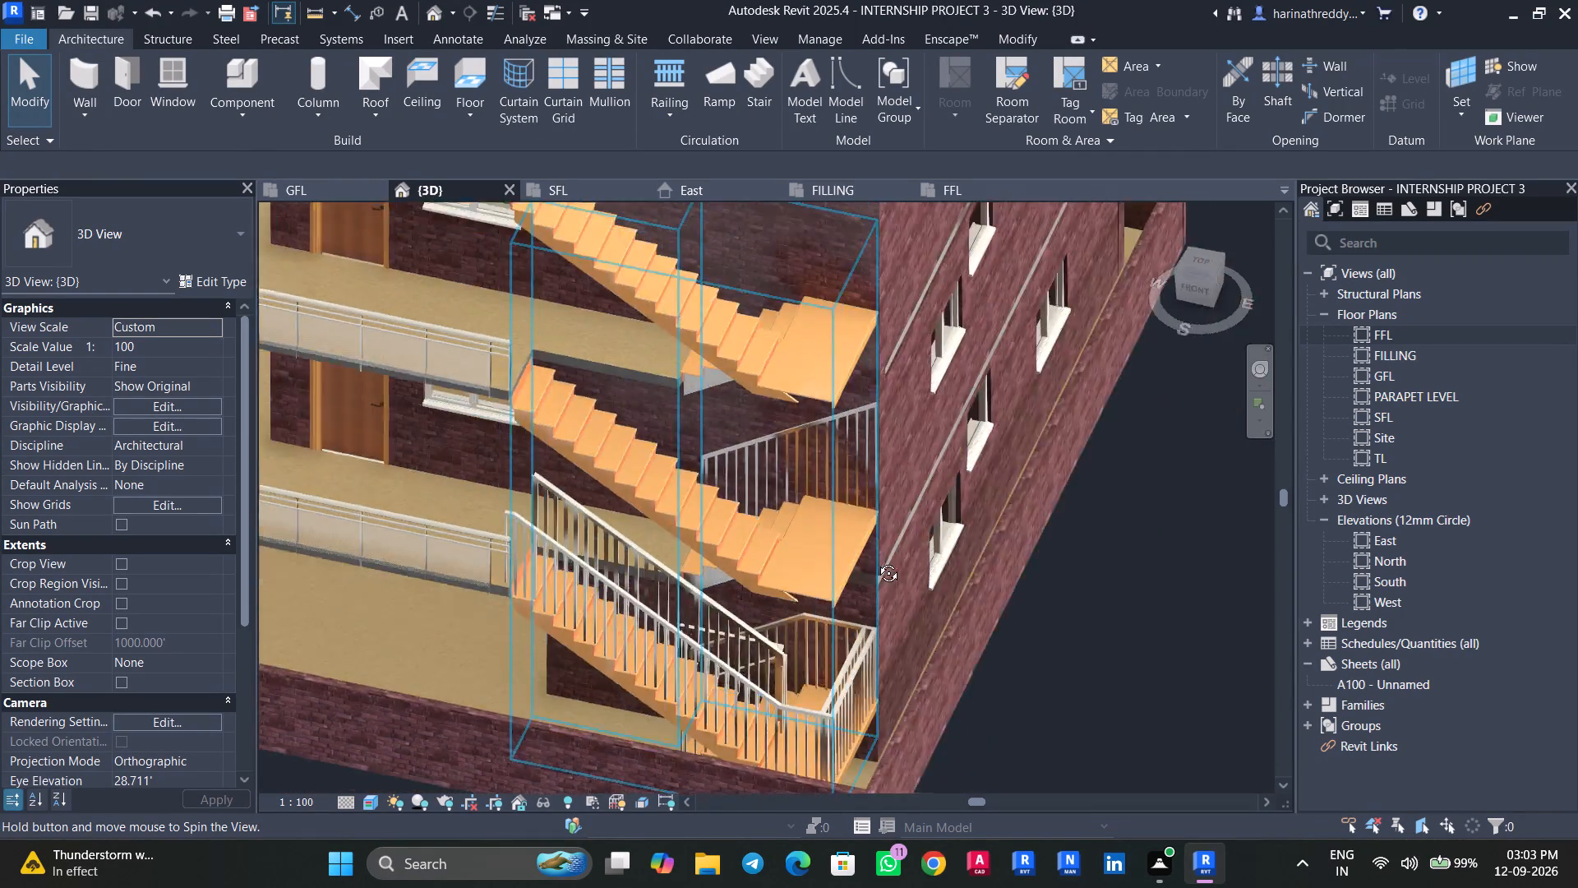
{"action": "middle_click_drag", "start_coordinate": [876, 561], "coordinate": [1156, 284], "text": "shift"}
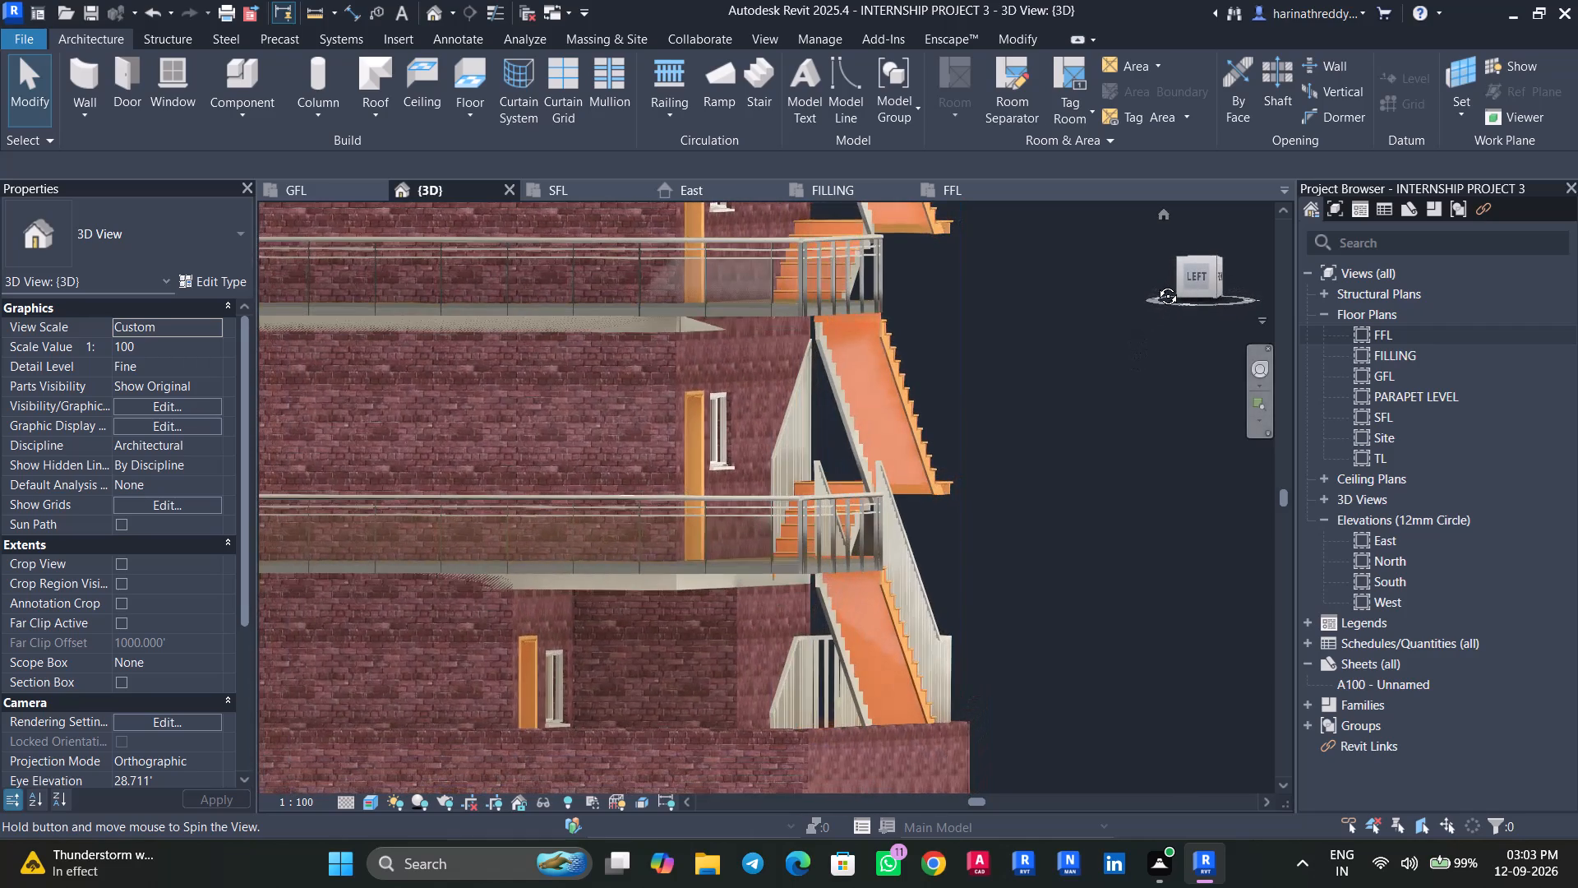
{"action": "middle_click_drag", "start_coordinate": [1156, 284], "coordinate": [958, 474], "text": "shift"}
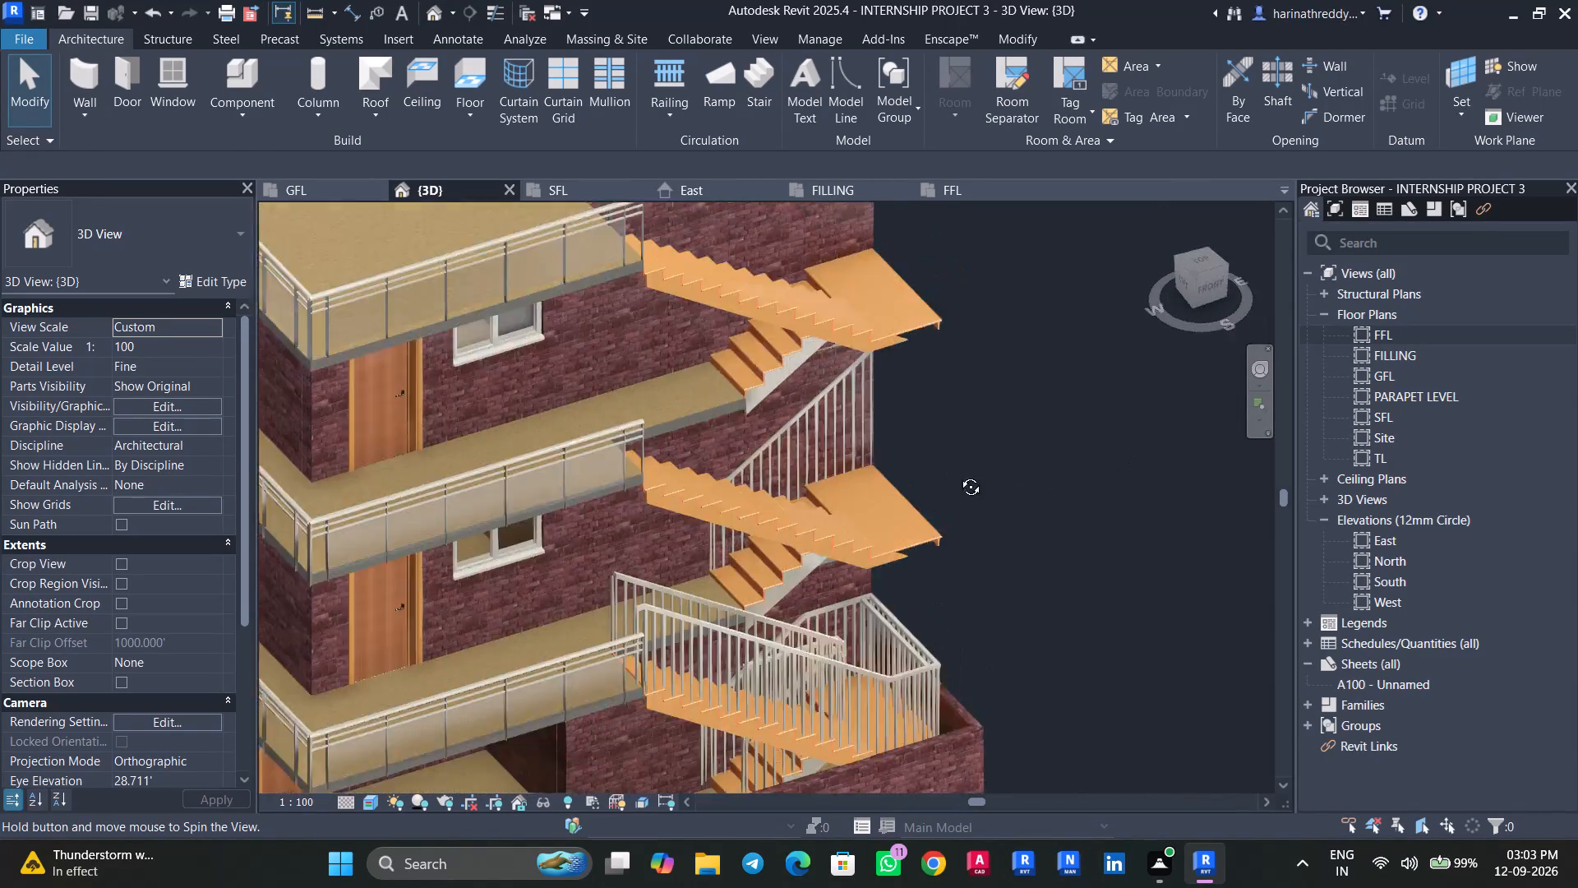
{"action": "middle_click_drag", "start_coordinate": [958, 474], "coordinate": [926, 475], "text": "shift"}
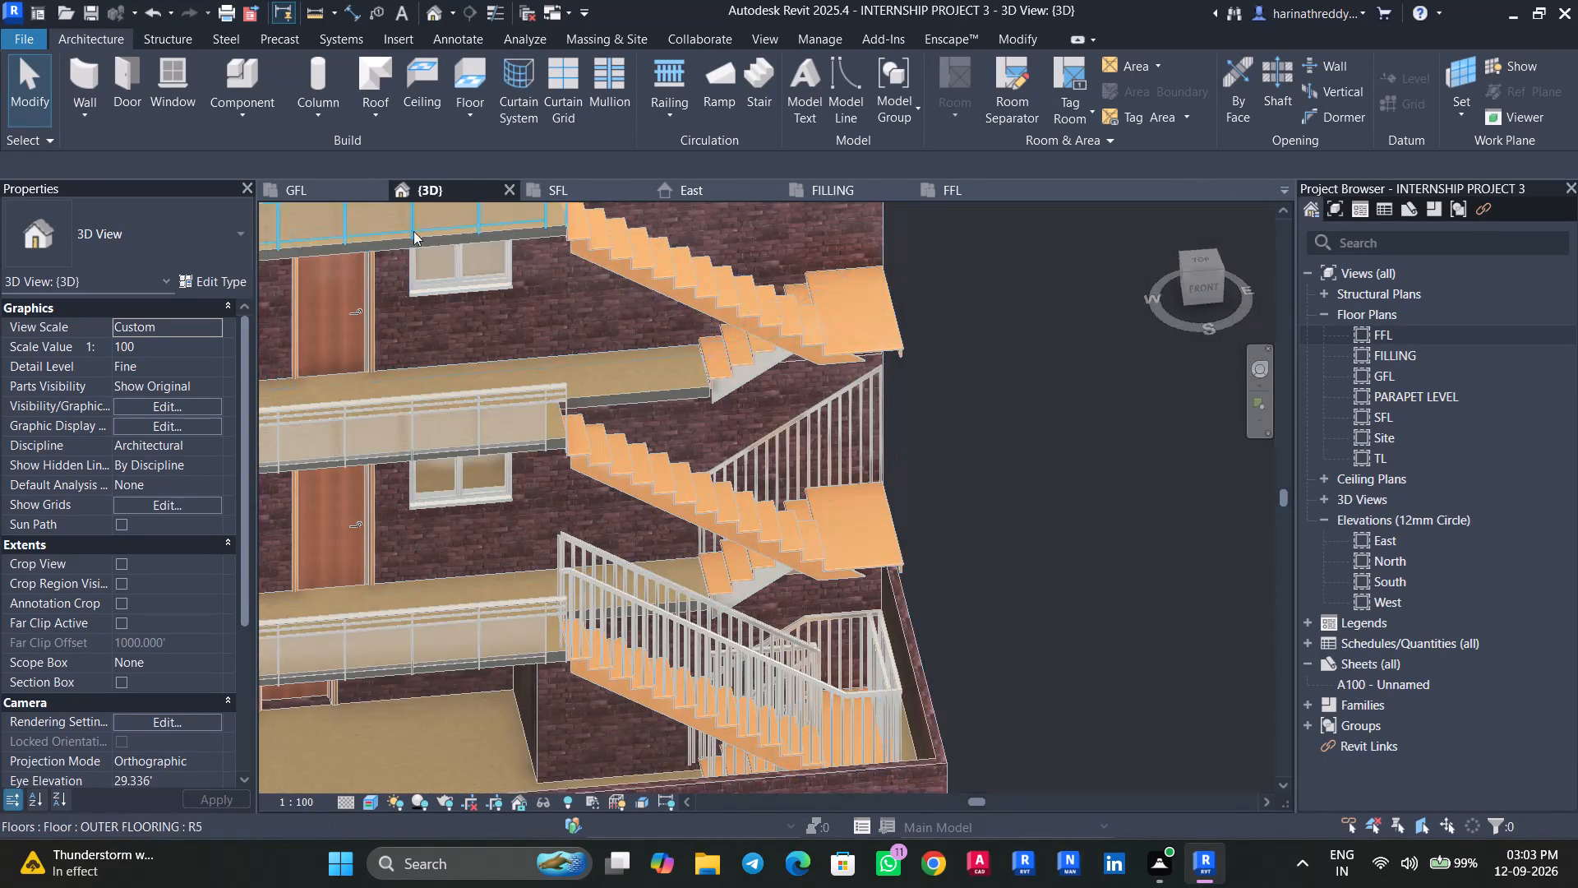
{"action": "left_click", "coordinate": [960, 190]}
{"action": "scroll", "coordinate": [875, 590], "scroll_direction": "down", "scroll_amount": 3}
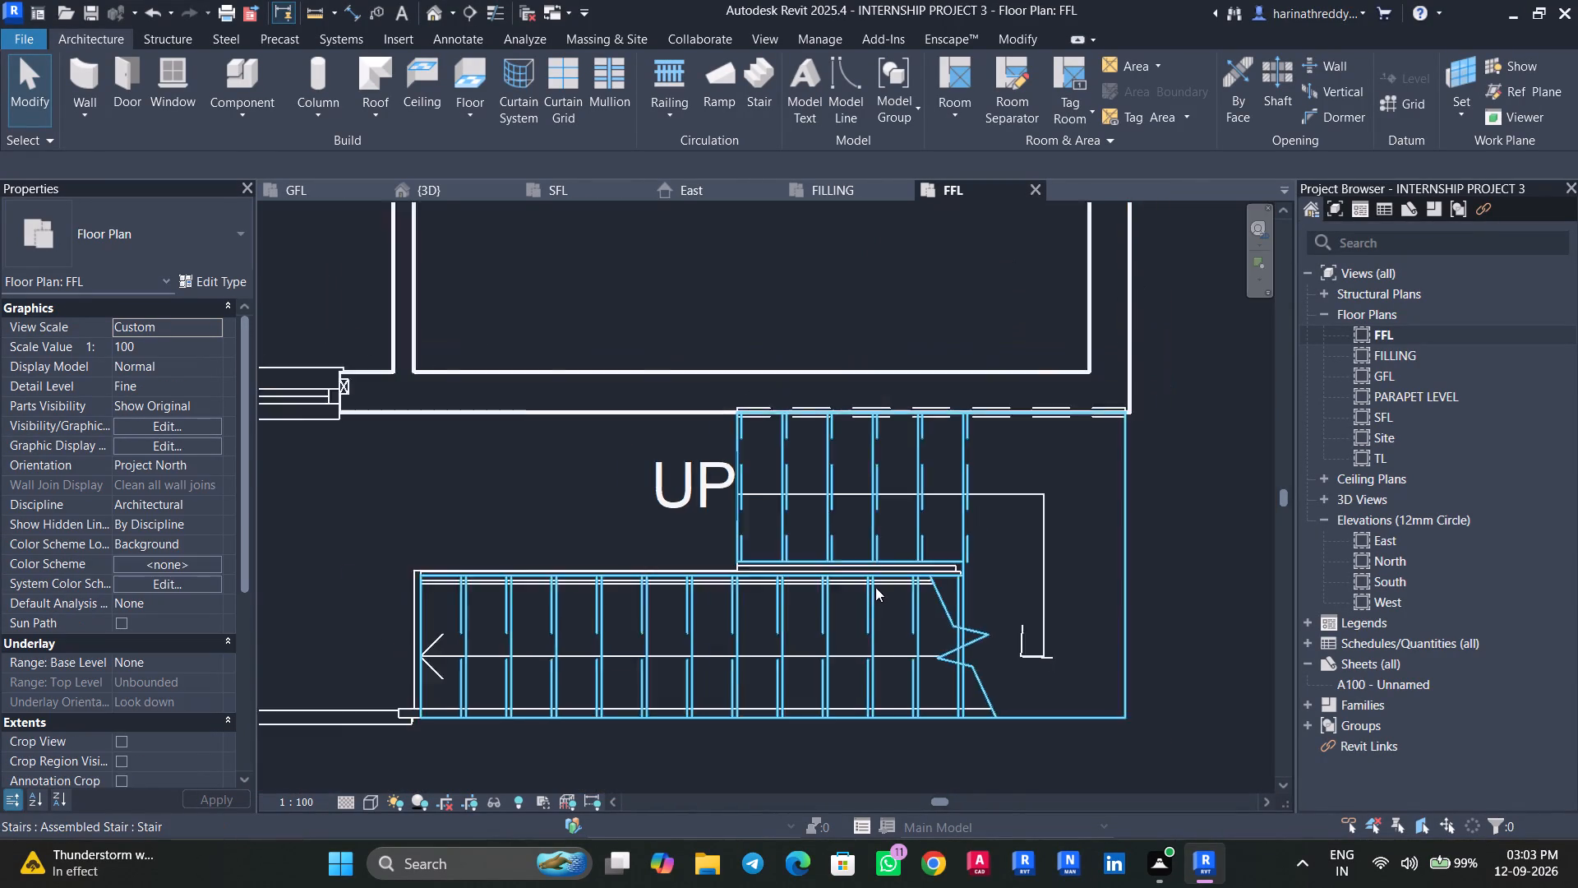
{"action": "scroll", "coordinate": [875, 587], "scroll_direction": "down", "scroll_amount": 1}
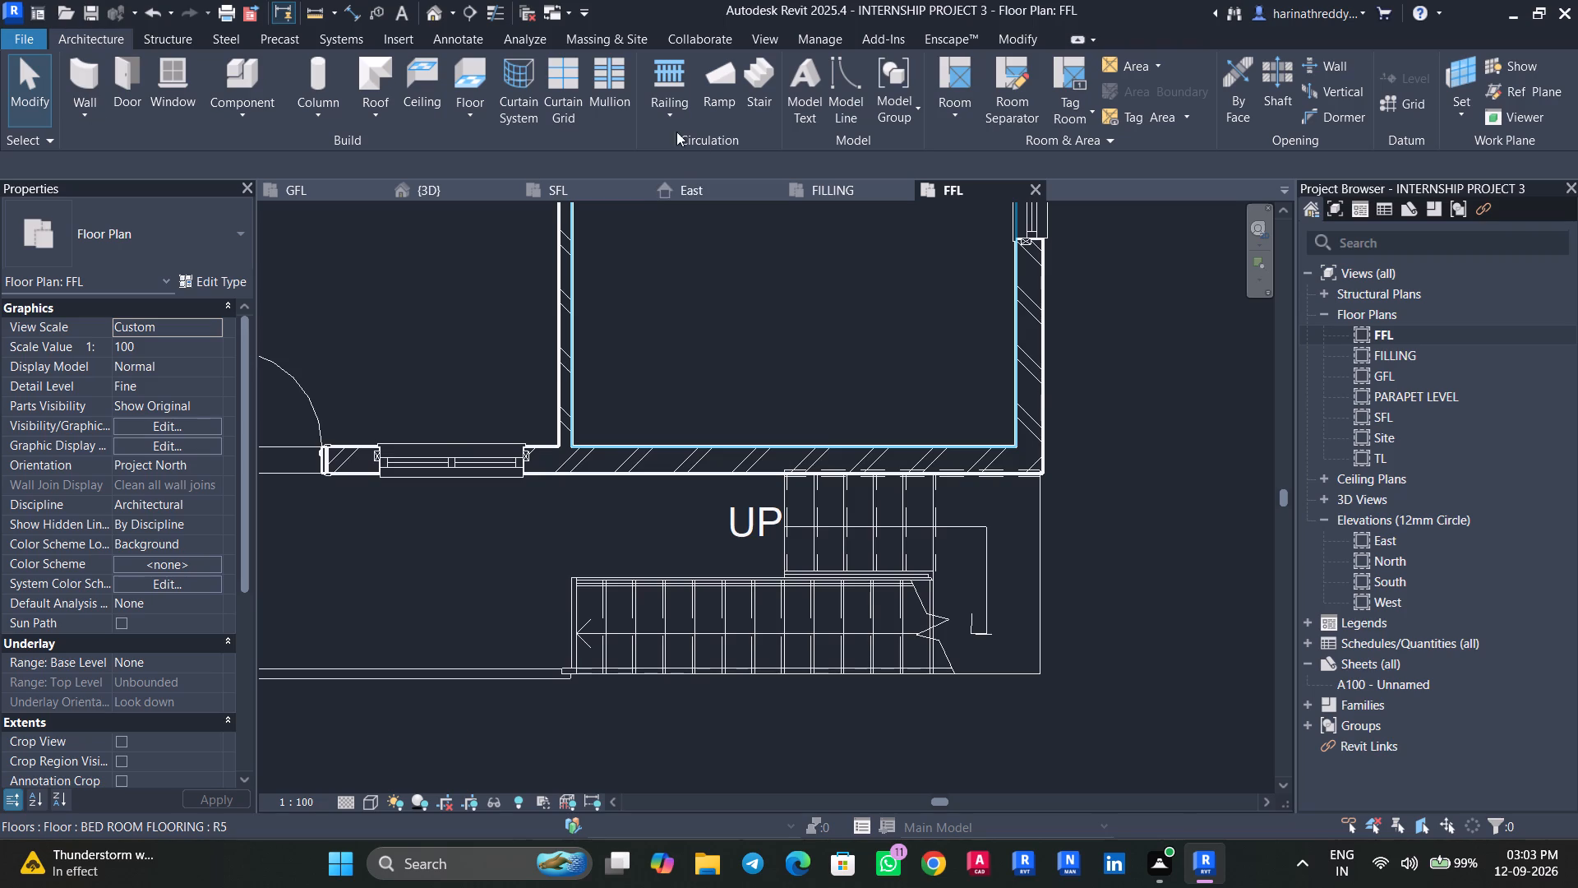
{"action": "left_click", "coordinate": [667, 118]}
{"action": "left_click", "coordinate": [717, 144]}
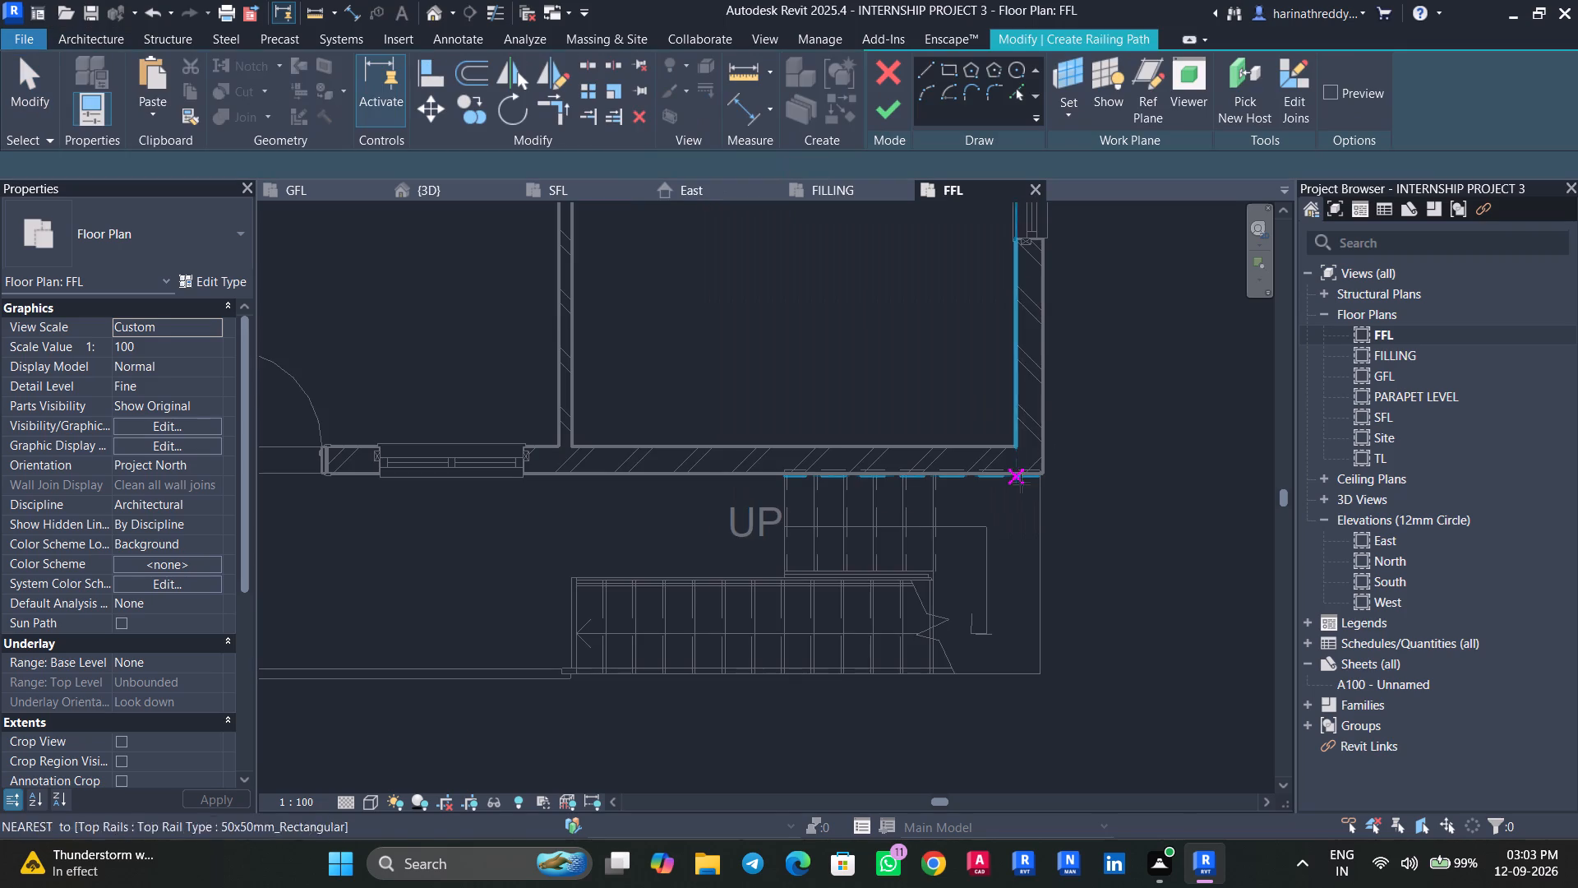
{"action": "left_click", "coordinate": [1038, 479]}
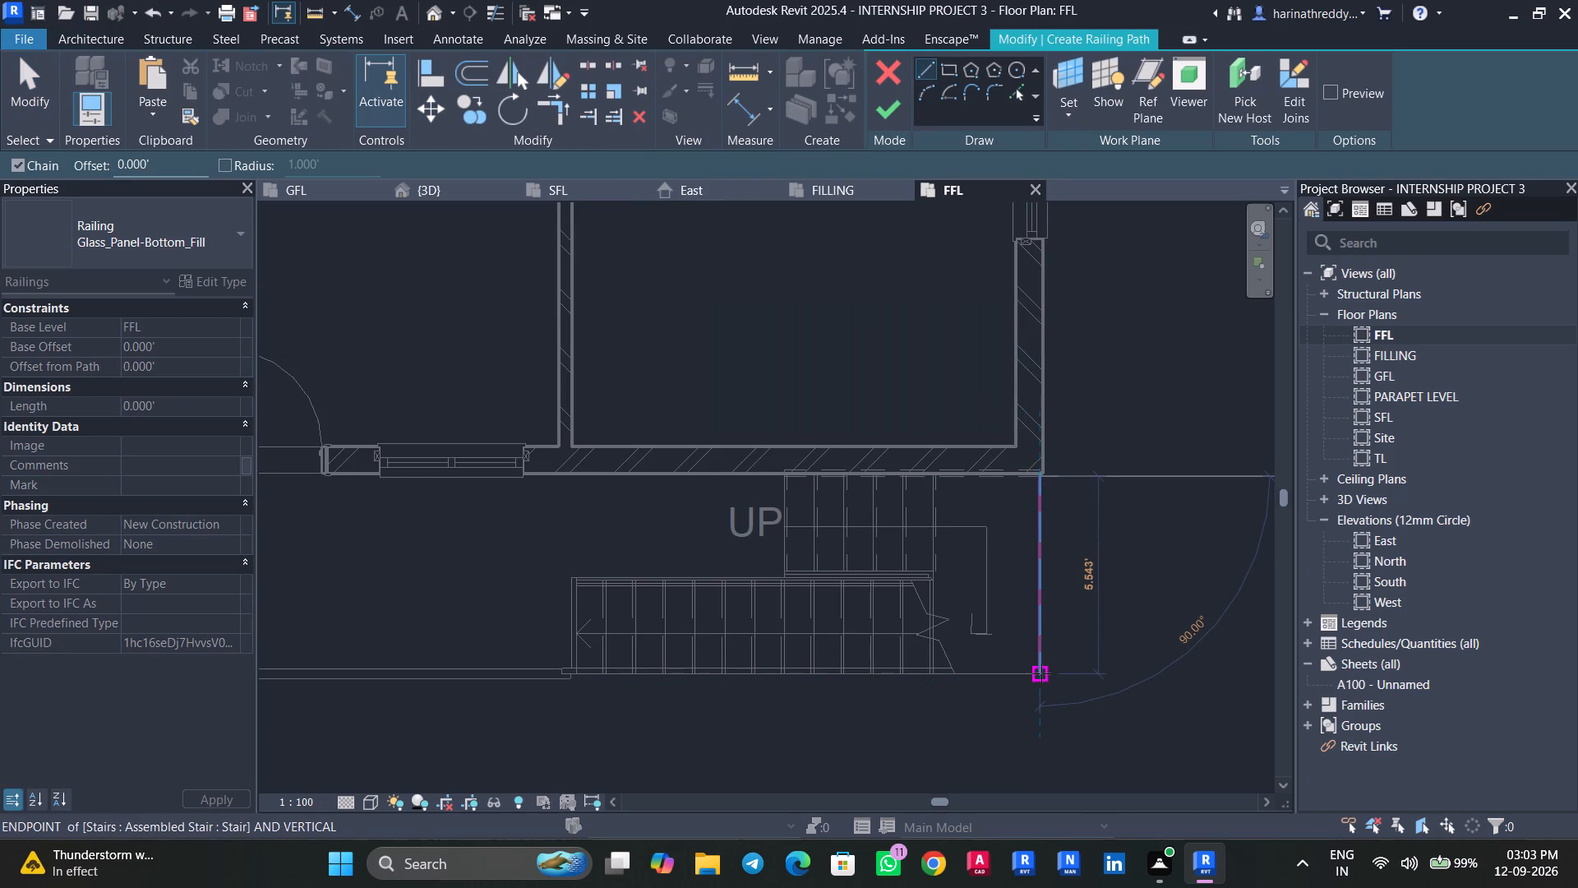
{"action": "left_click", "coordinate": [1041, 674]}
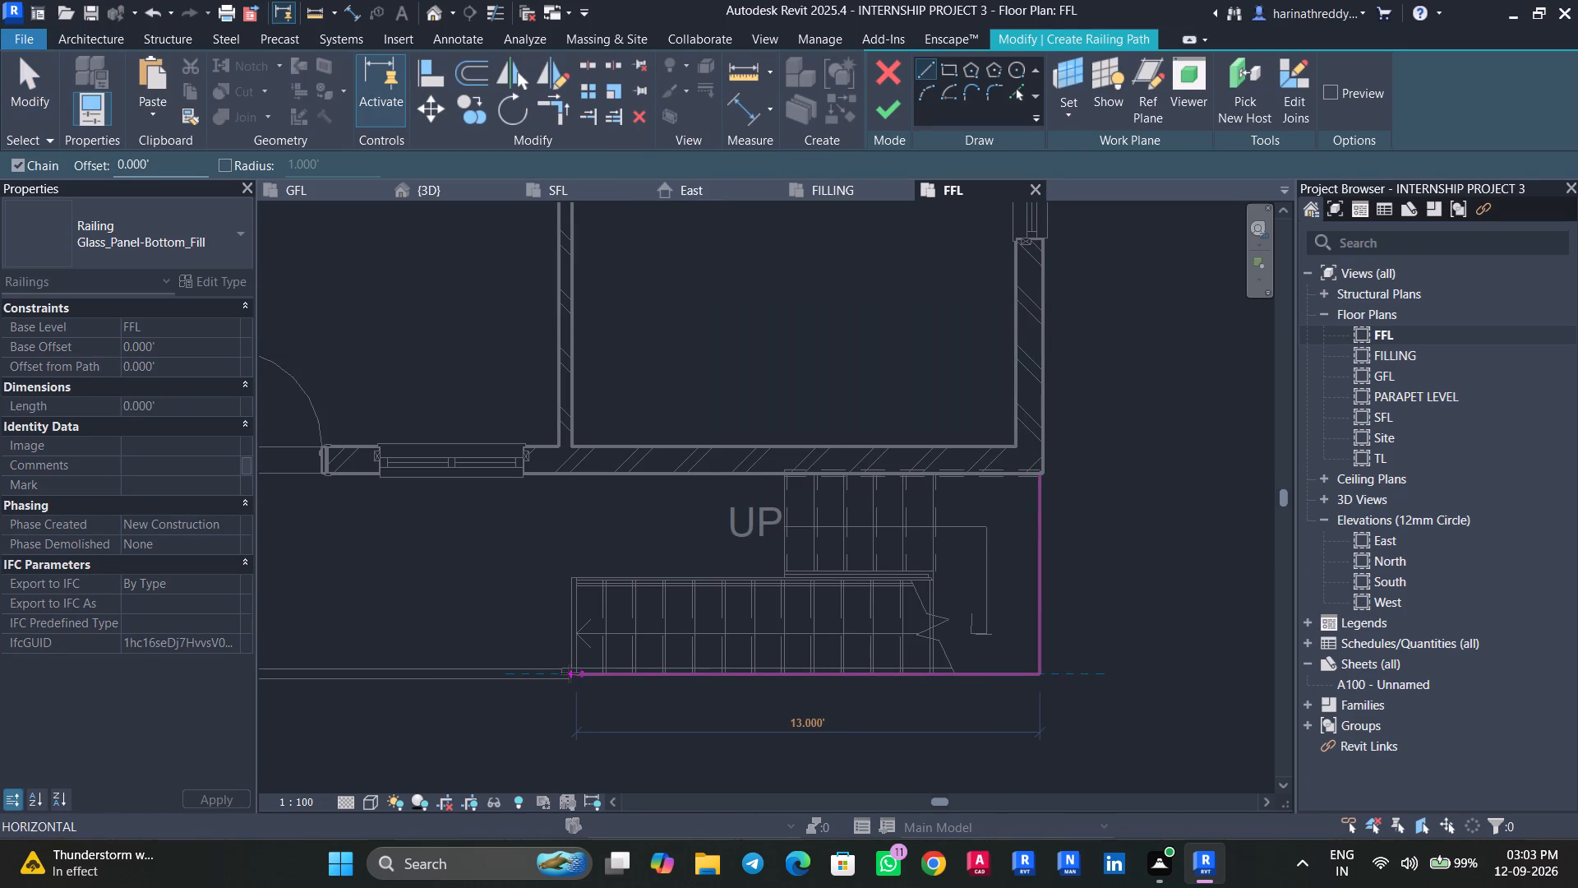
{"action": "left_click", "coordinate": [570, 673]}
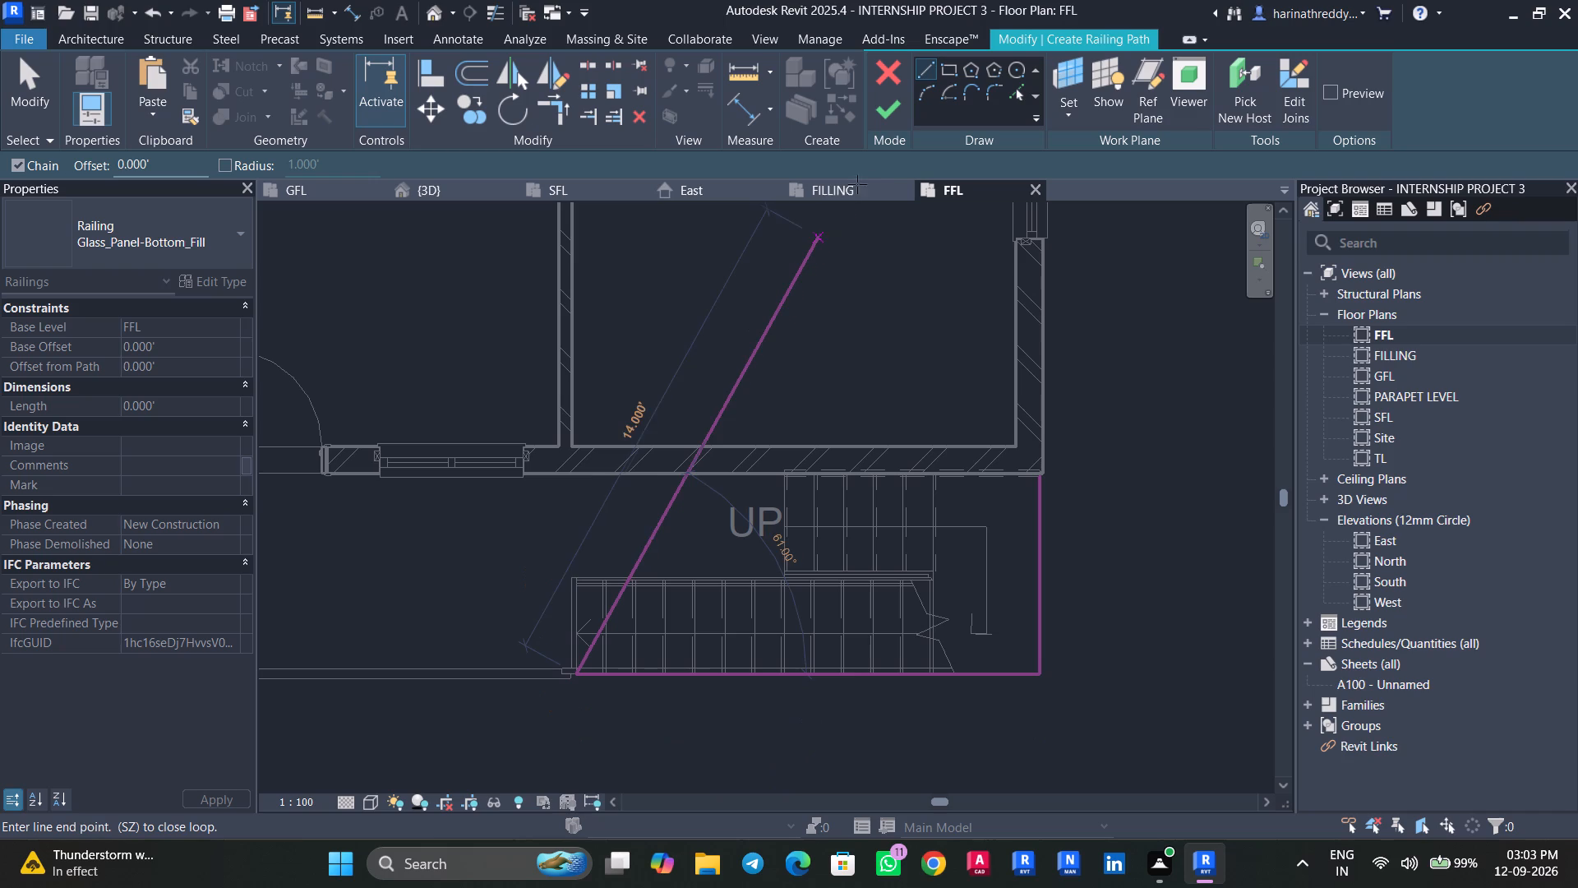
{"action": "key", "text": "Escape"}
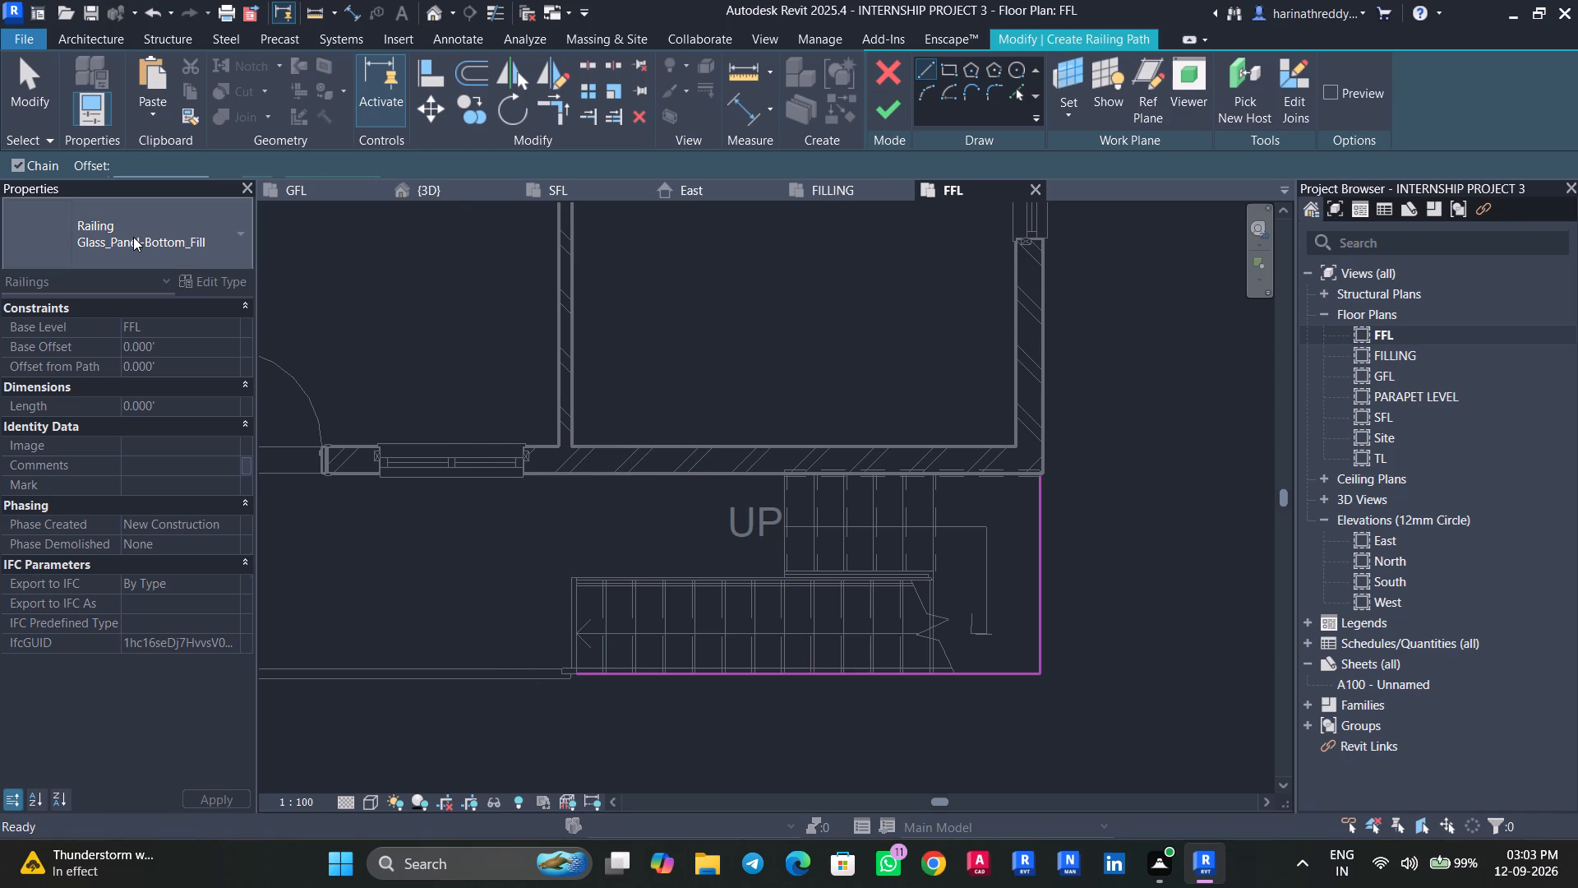
{"action": "left_click", "coordinate": [133, 237]}
{"action": "left_click", "coordinate": [110, 380]}
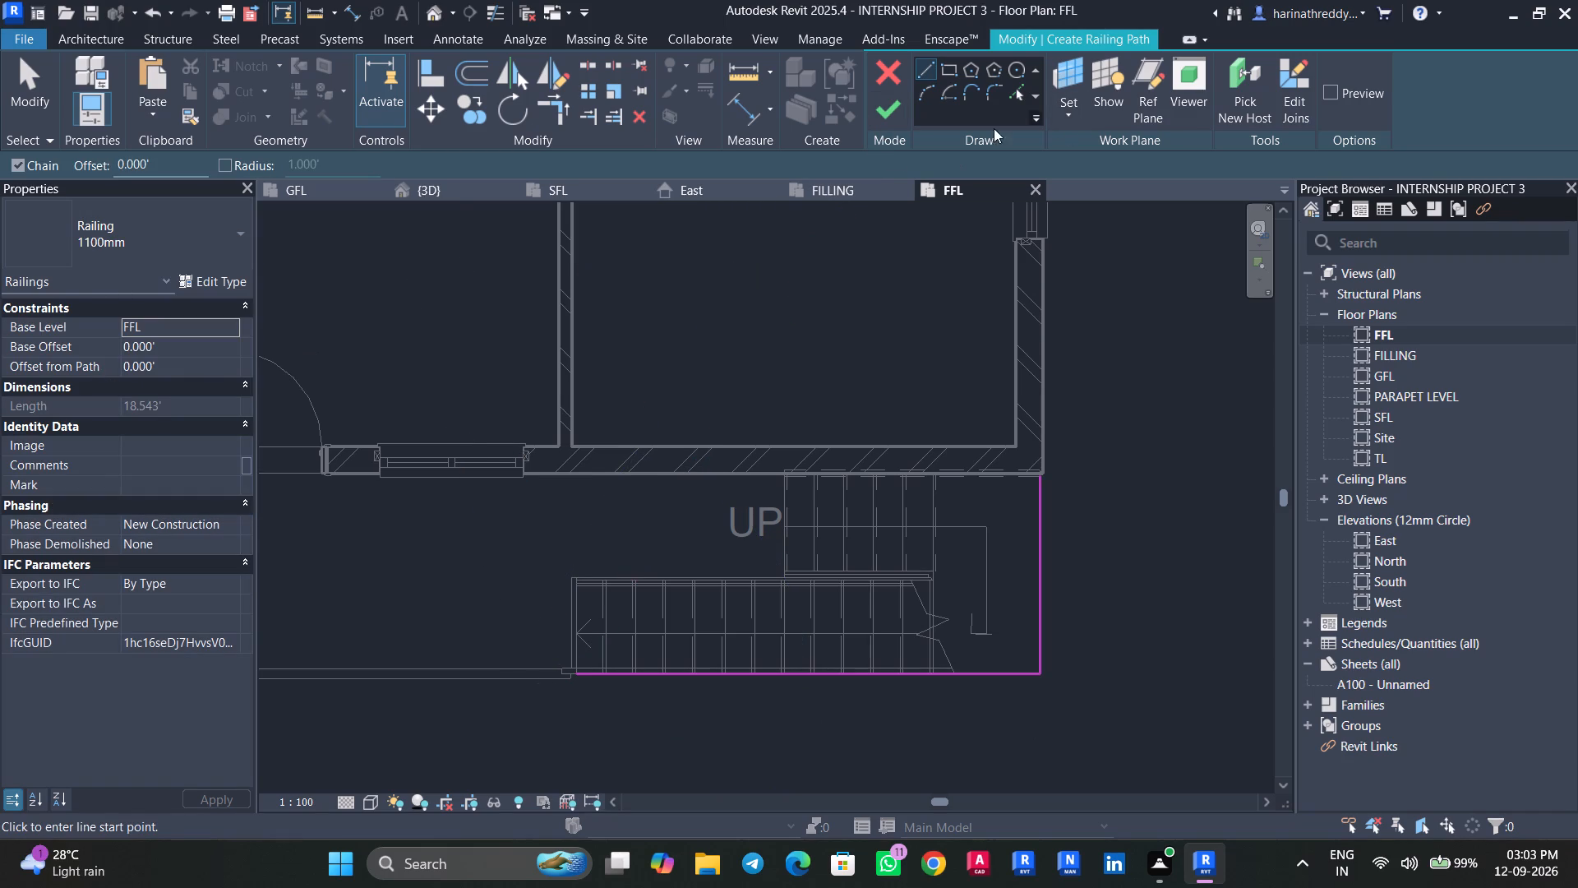
{"action": "left_click", "coordinate": [886, 123]}
In the 3D view, host the new outer-edge railing on the individual assembled stair rising from FFL.
{"action": "left_click", "coordinate": [403, 196]}
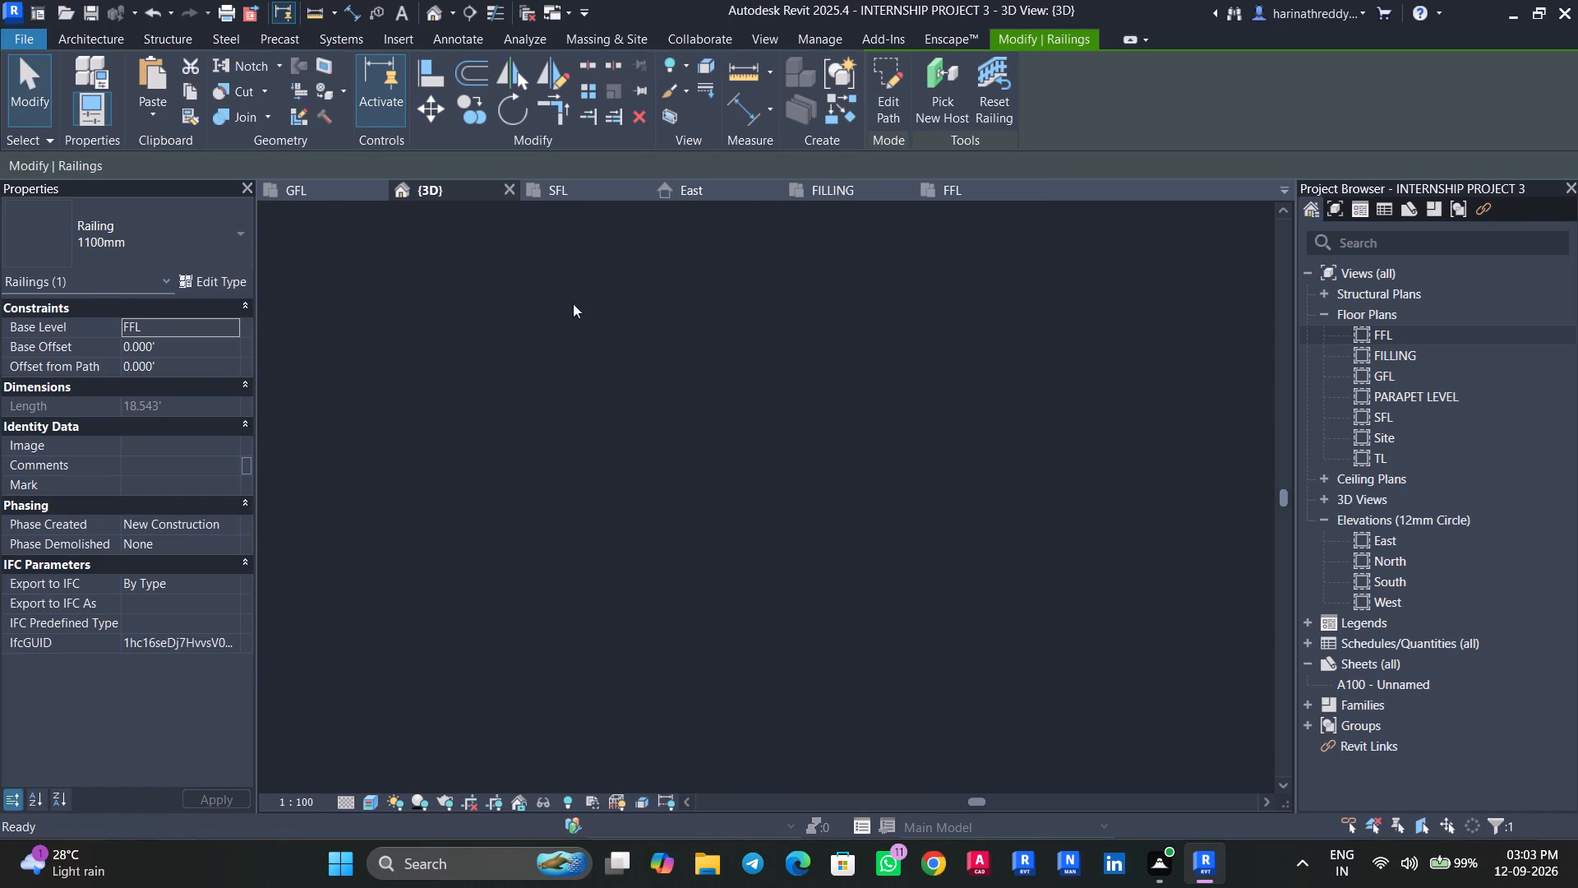
{"action": "middle_click_drag", "start_coordinate": [1013, 542], "coordinate": [939, 489], "text": "shift"}
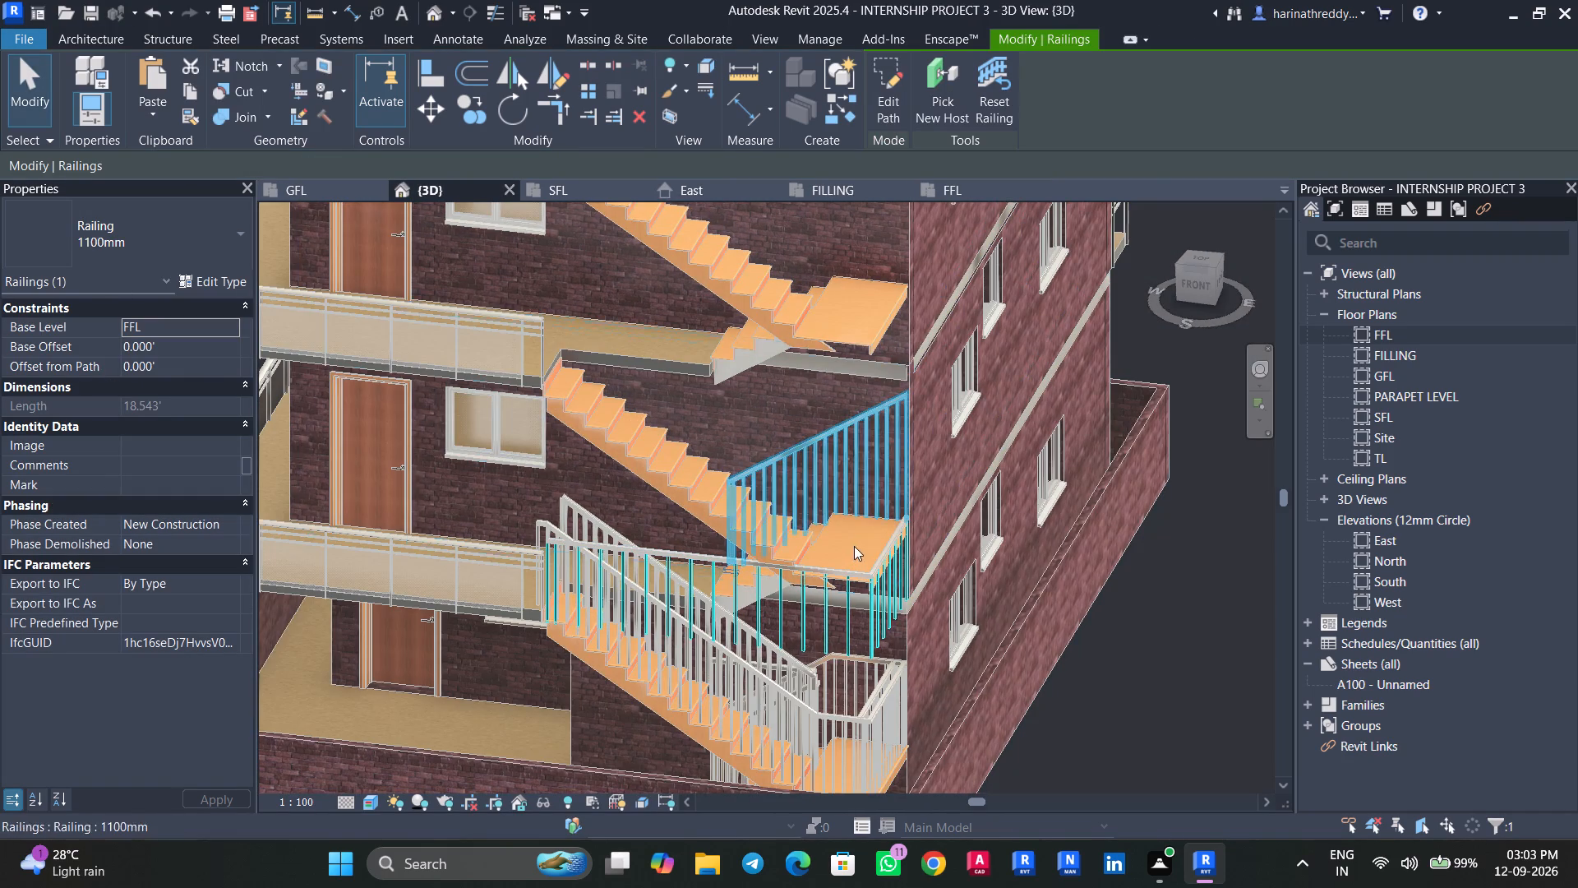
{"action": "left_click", "coordinate": [939, 108]}
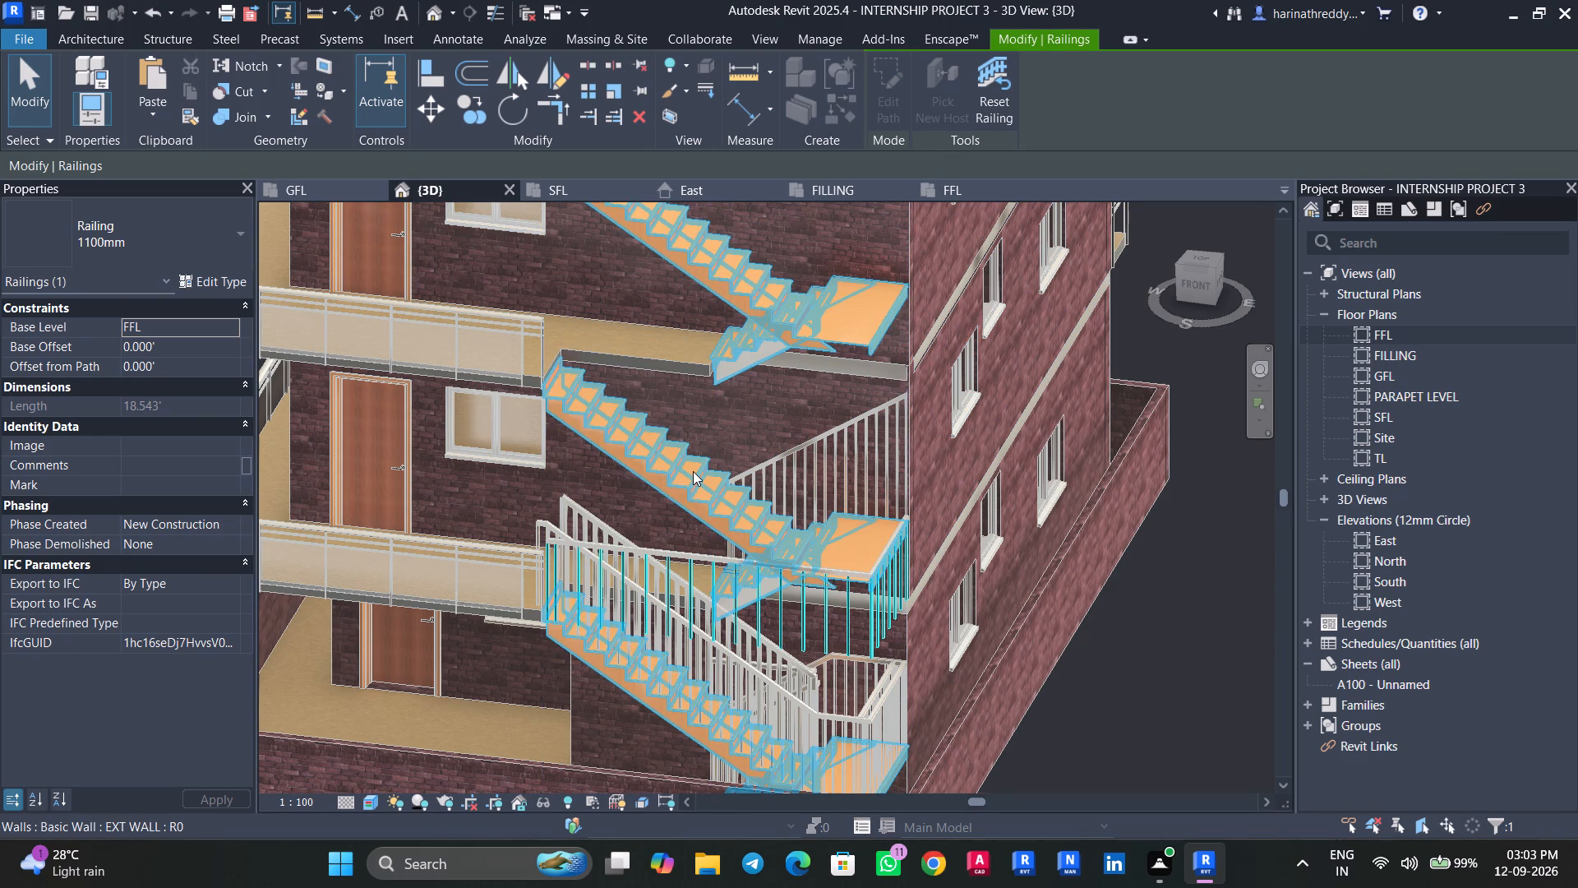
{"action": "key", "text": "Tab"}
{"action": "left_click", "coordinate": [693, 471]}
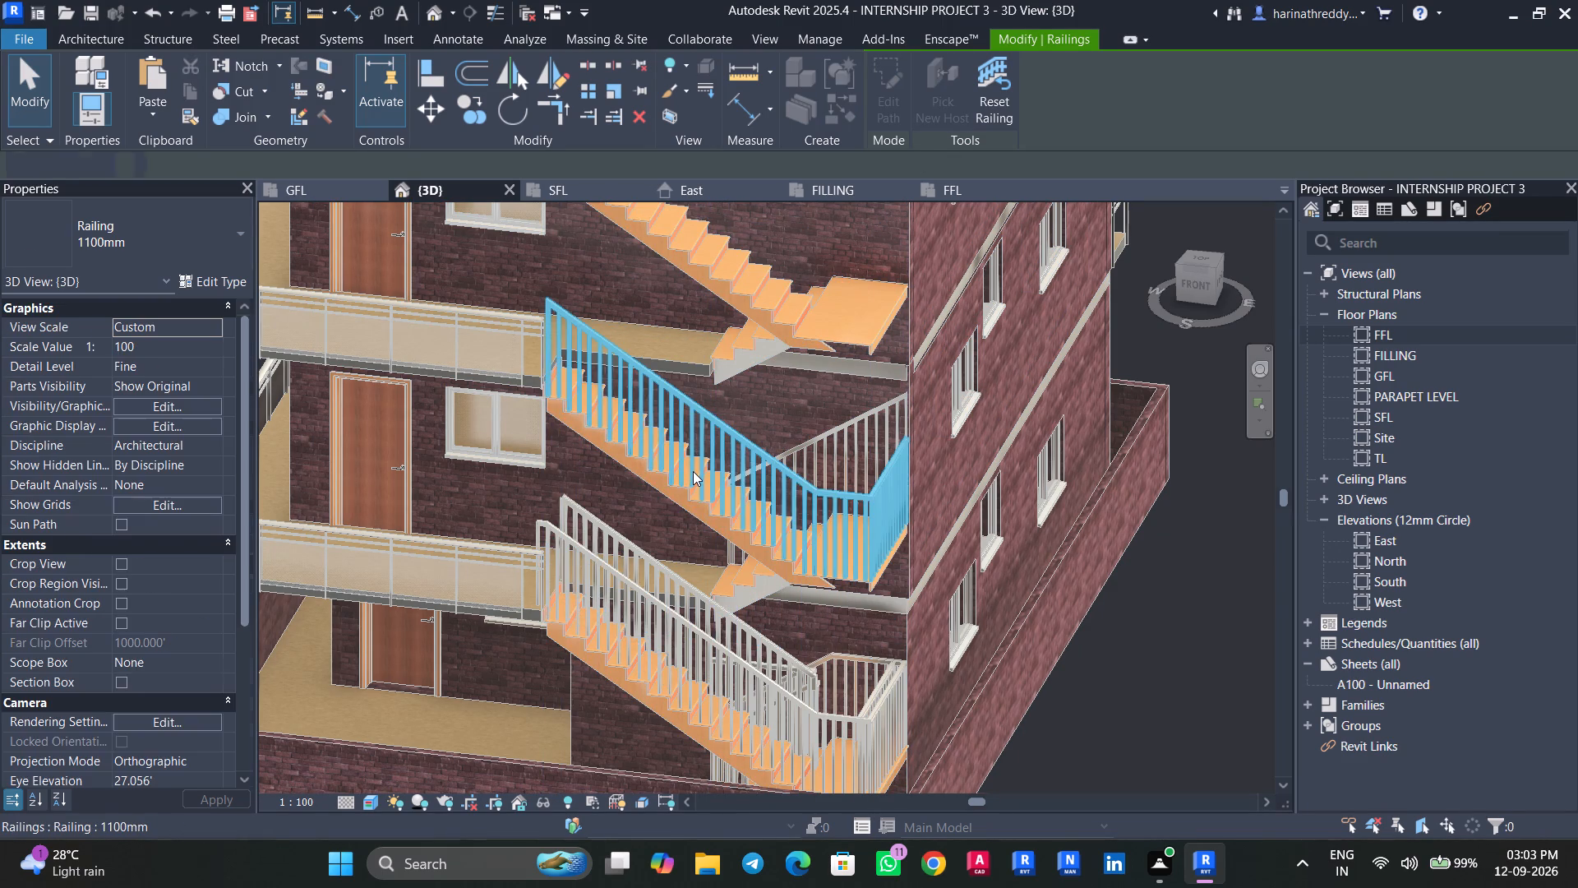
{"action": "key", "text": "Escape"}
{"action": "key", "text": "Escape"}
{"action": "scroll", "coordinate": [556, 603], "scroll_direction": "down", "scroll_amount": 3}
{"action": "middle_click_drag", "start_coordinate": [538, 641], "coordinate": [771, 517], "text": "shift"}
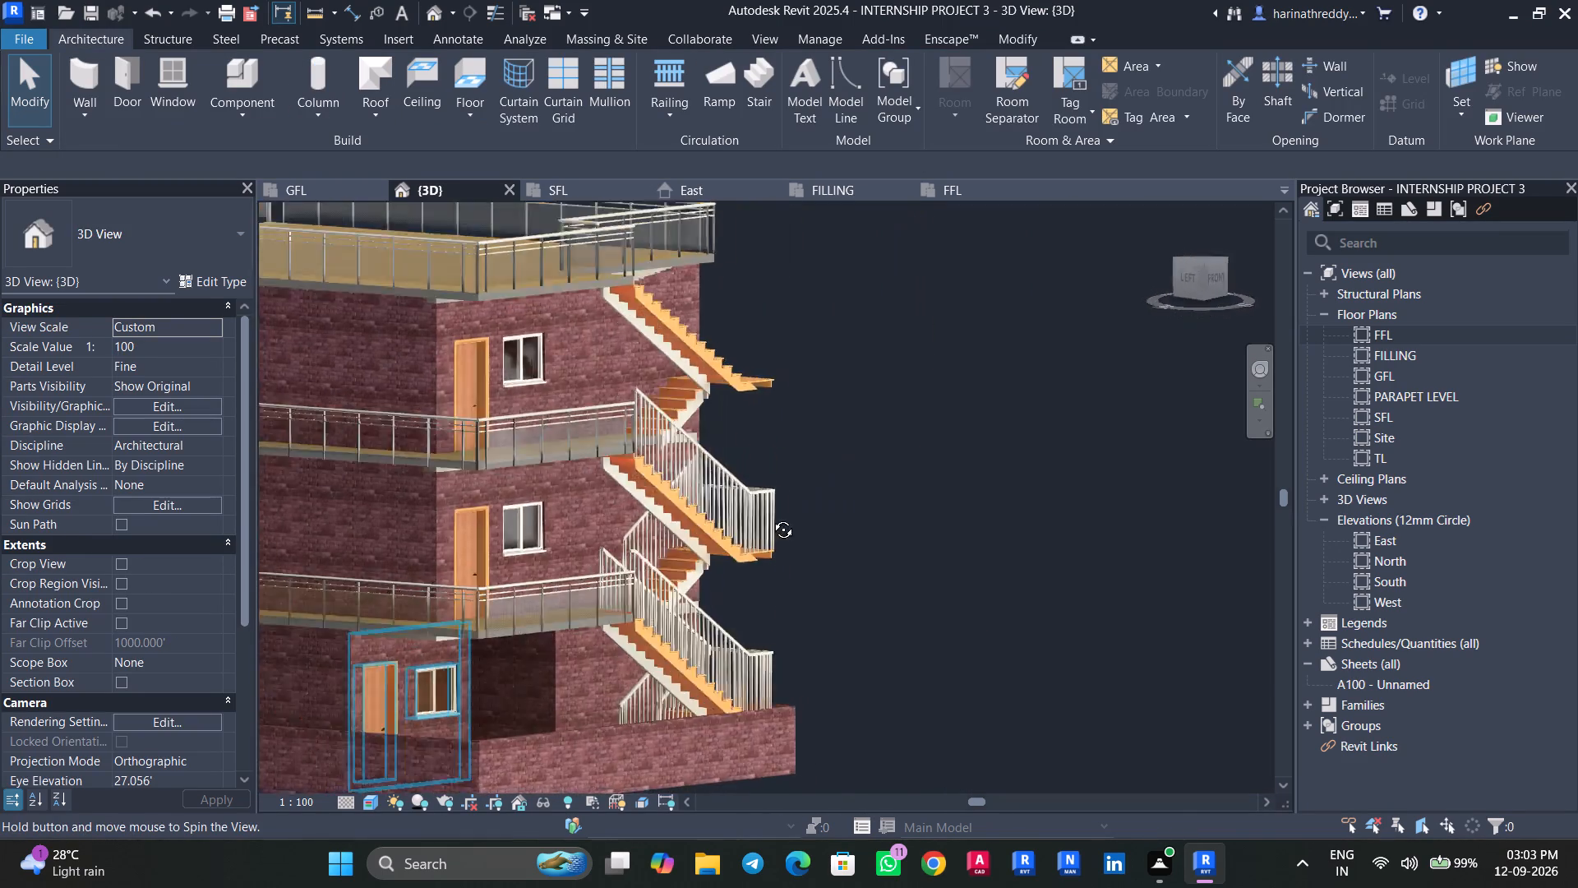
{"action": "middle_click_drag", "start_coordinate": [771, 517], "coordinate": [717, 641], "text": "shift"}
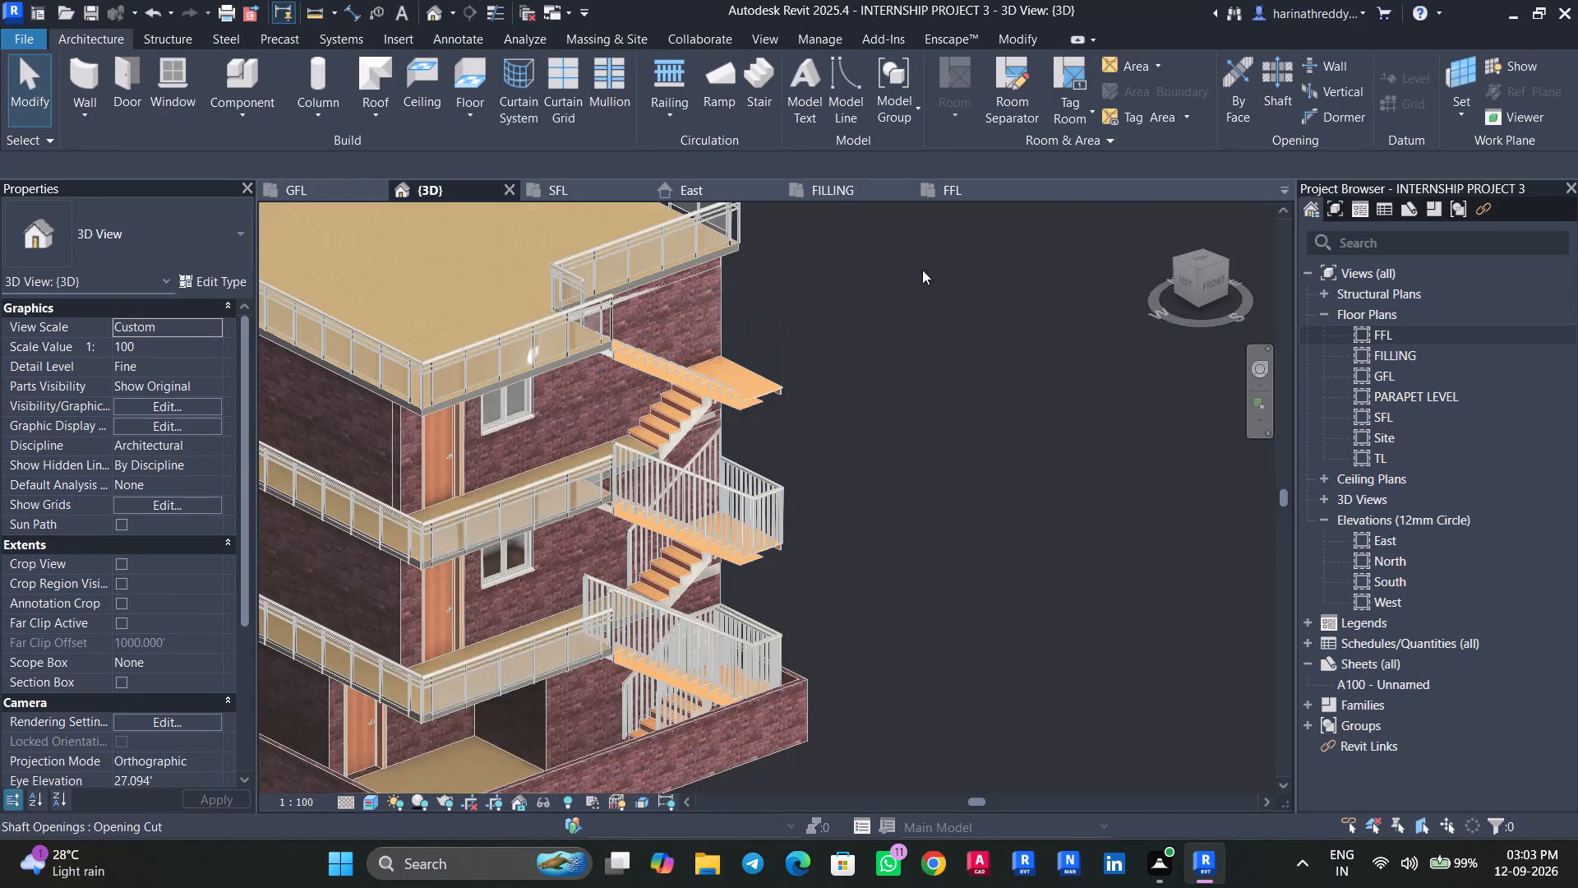
On the FFL plan, create an 1100mm railing about 14.42 ft long along the inner edges of the short and long stair flights.
{"action": "left_click", "coordinate": [968, 196]}
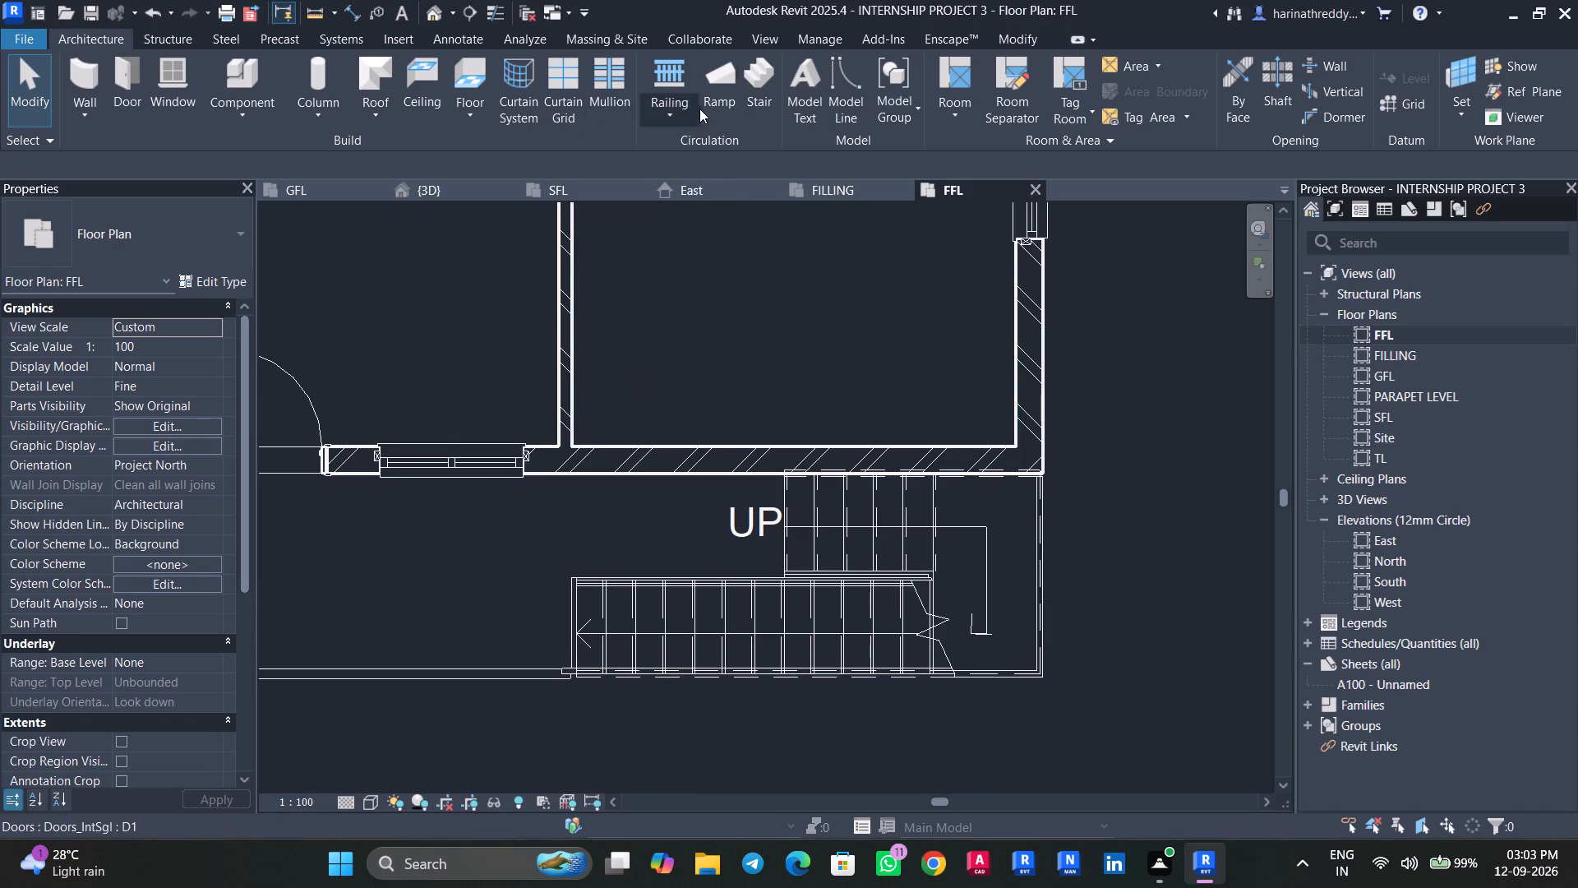
{"action": "left_click", "coordinate": [676, 113]}
{"action": "left_click", "coordinate": [712, 161]}
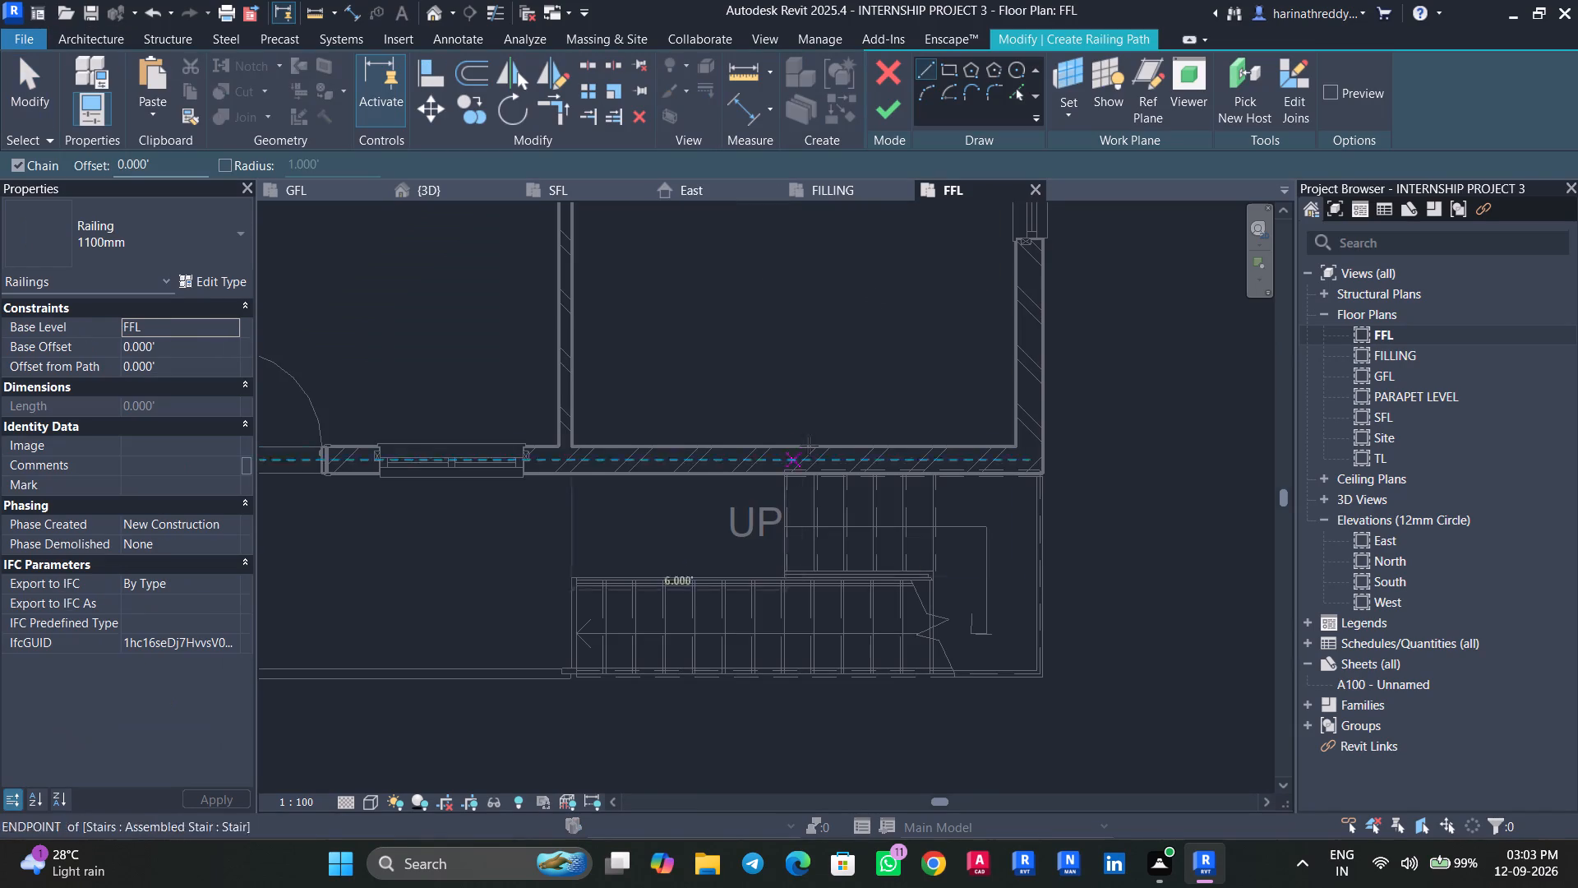
{"action": "scroll", "coordinate": [819, 556], "scroll_direction": "up", "scroll_amount": 10}
{"action": "scroll", "coordinate": [813, 581], "scroll_direction": "down", "scroll_amount": 1}
{"action": "scroll", "coordinate": [813, 581], "scroll_direction": "up", "scroll_amount": 1}
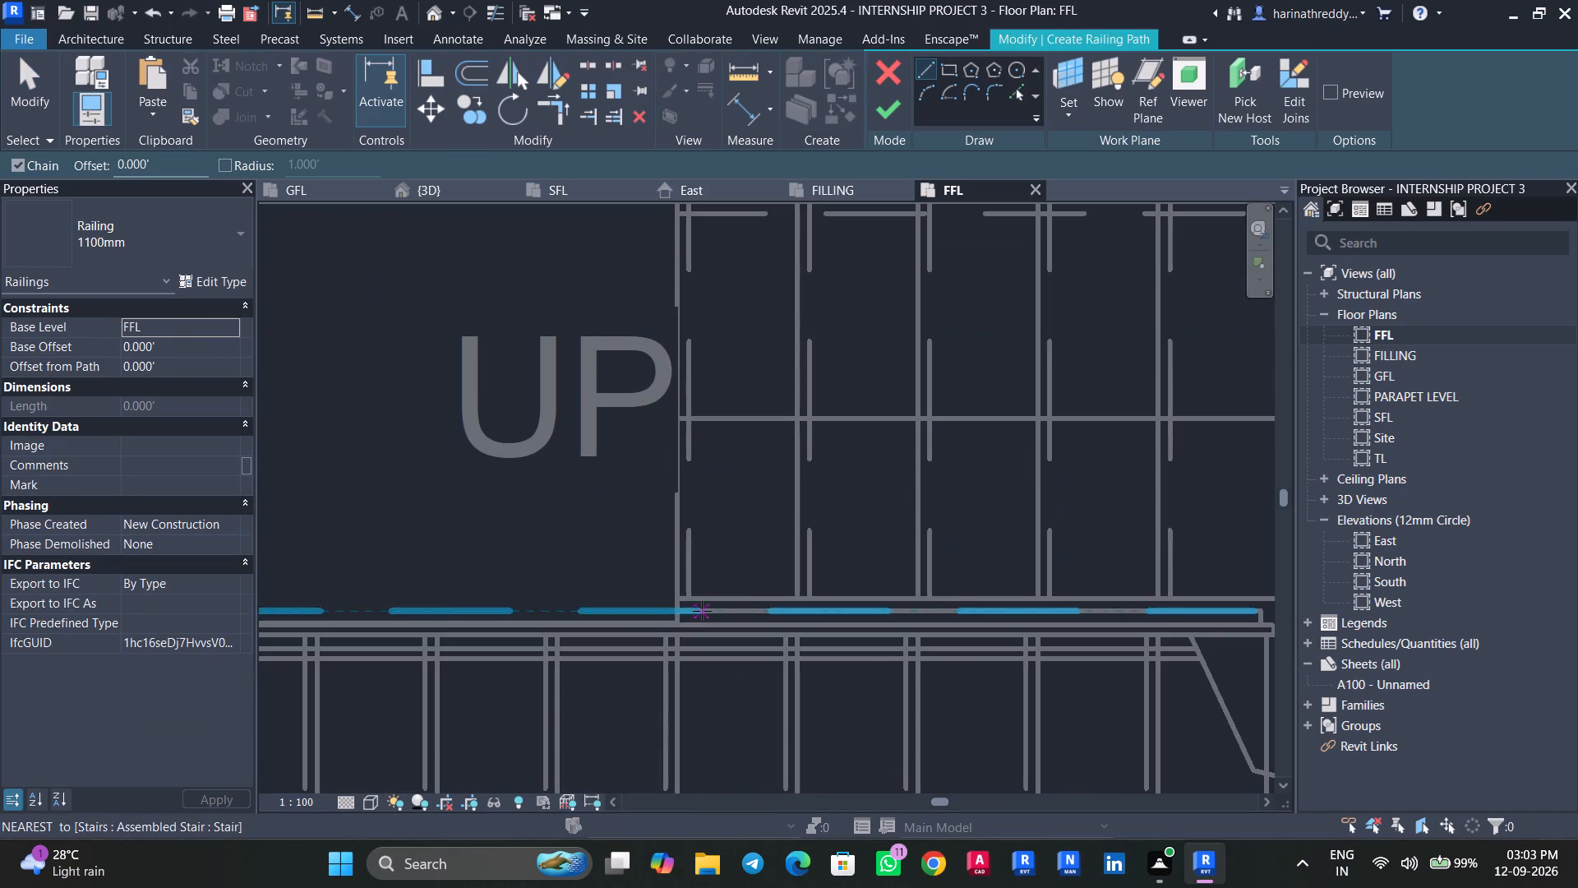
{"action": "left_click", "coordinate": [677, 610]}
{"action": "scroll", "coordinate": [788, 596], "scroll_direction": "down", "scroll_amount": 6}
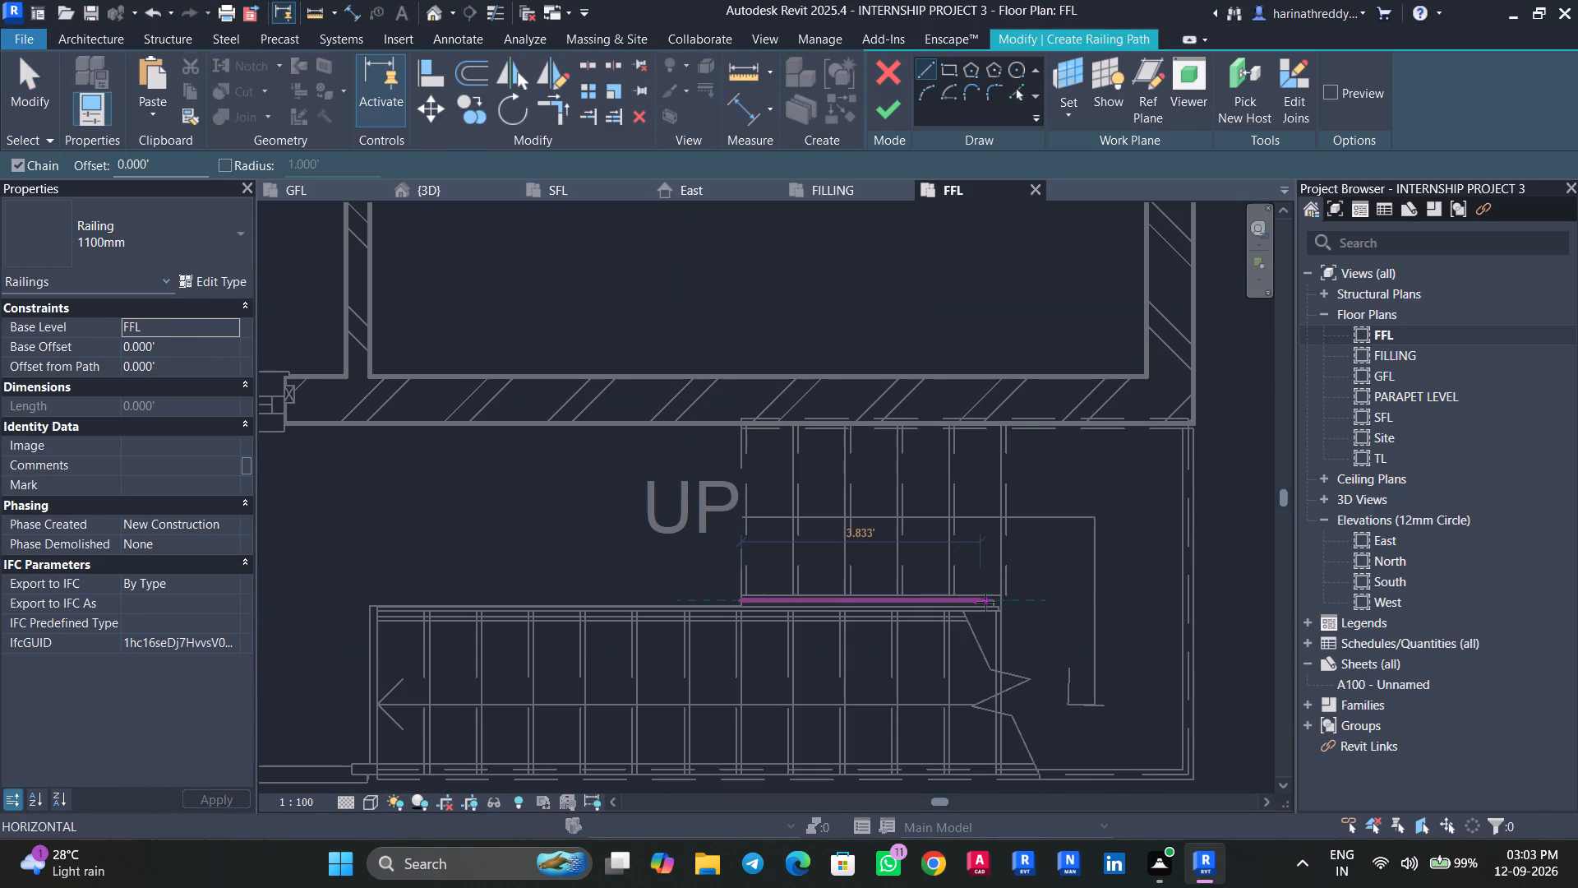
{"action": "left_click", "coordinate": [999, 602]}
{"action": "scroll", "coordinate": [997, 613], "scroll_direction": "up", "scroll_amount": 5}
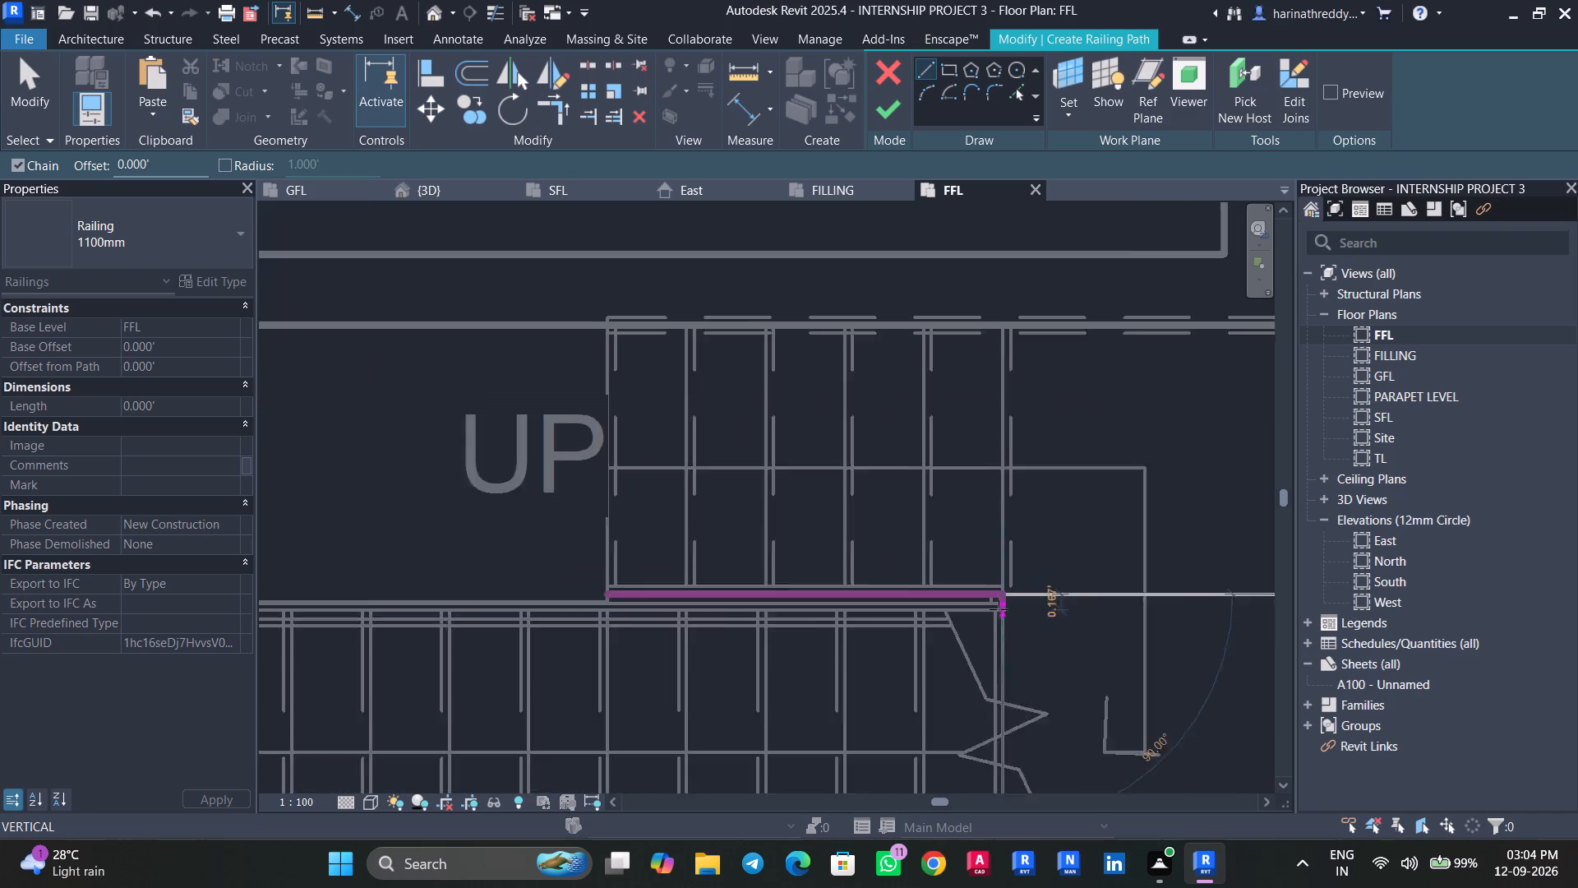
{"action": "scroll", "coordinate": [999, 609], "scroll_direction": "up", "scroll_amount": 5}
{"action": "left_click", "coordinate": [1007, 614]}
{"action": "middle_click_drag", "start_coordinate": [681, 613], "coordinate": [983, 610]}
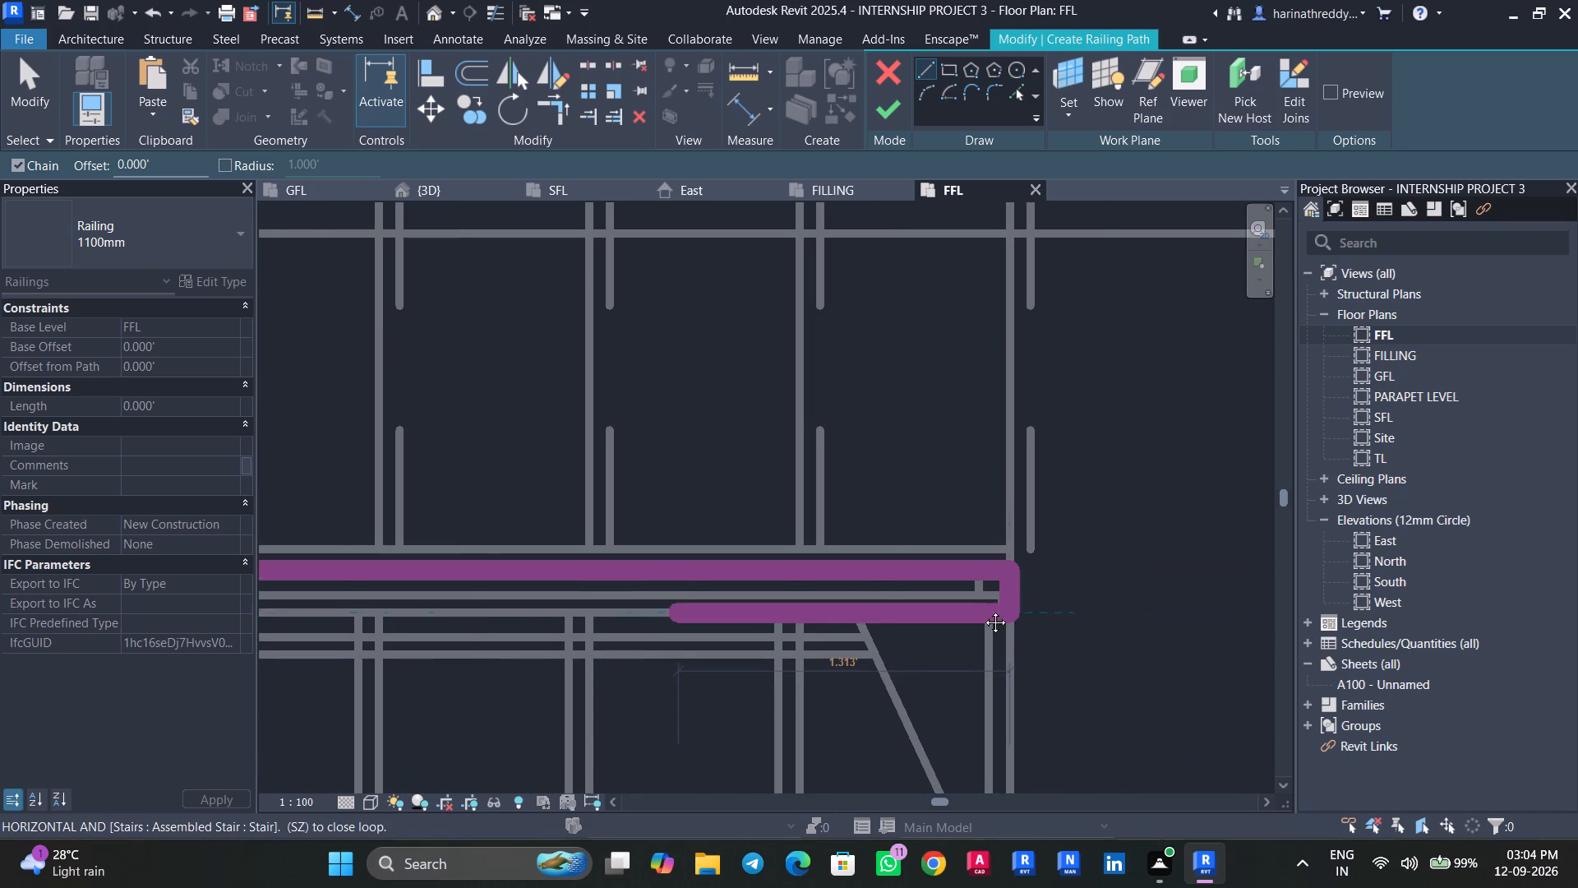
{"action": "middle_click_drag", "start_coordinate": [983, 610], "coordinate": [1251, 595]}
{"action": "scroll", "coordinate": [727, 591], "scroll_direction": "up", "scroll_amount": 1}
{"action": "middle_click_drag", "start_coordinate": [727, 593], "coordinate": [1421, 549]}
{"action": "scroll", "coordinate": [897, 547], "scroll_direction": "down", "scroll_amount": 8}
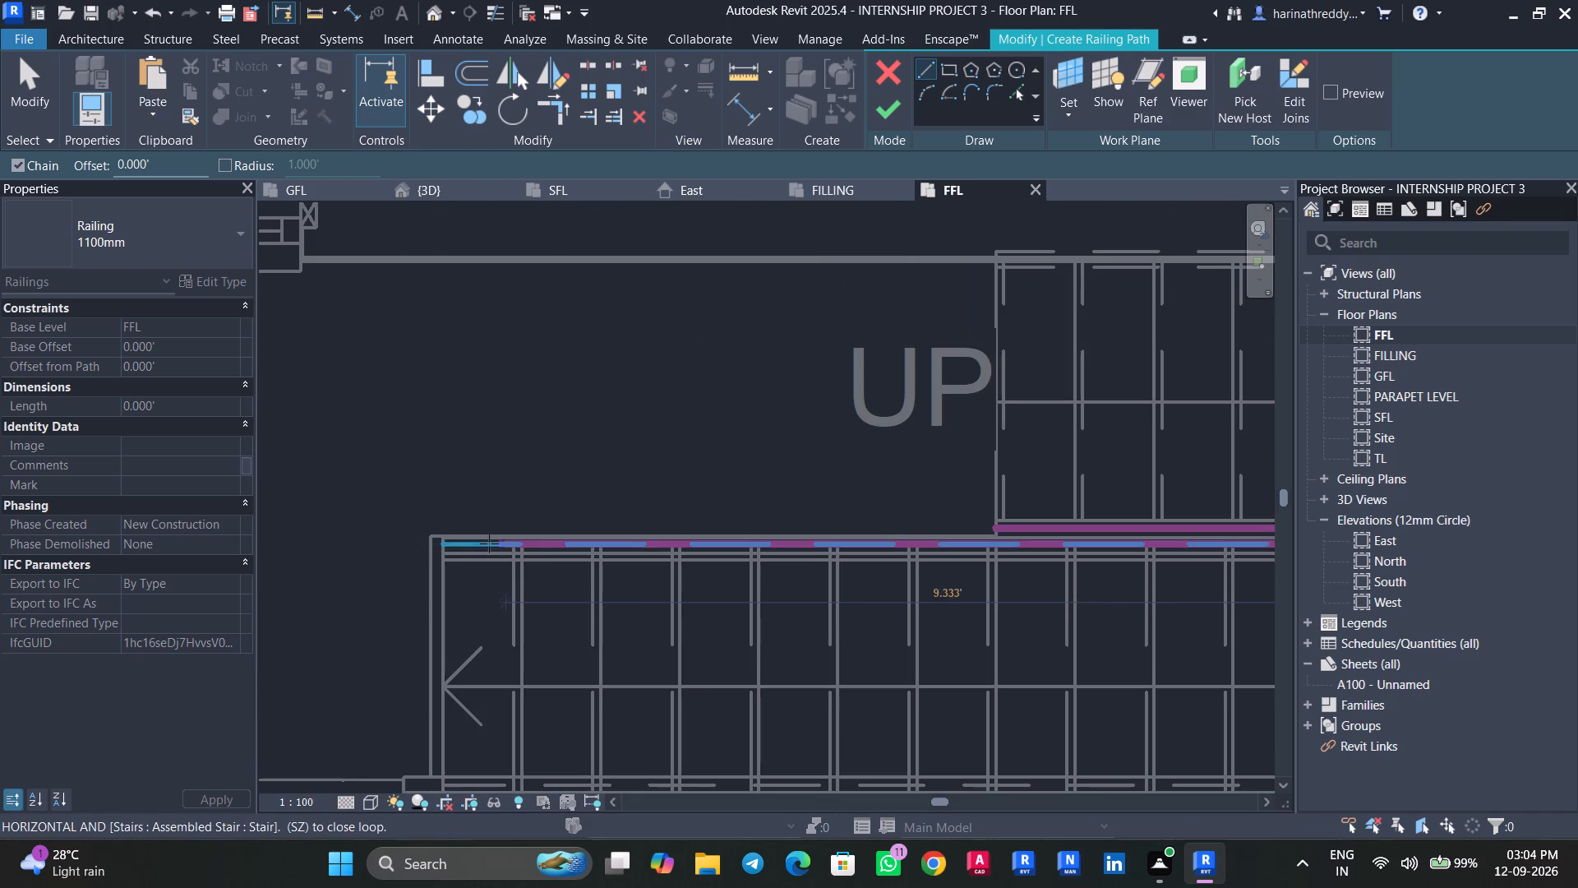
{"action": "left_click", "coordinate": [434, 543]}
{"action": "key", "text": "Escape"}
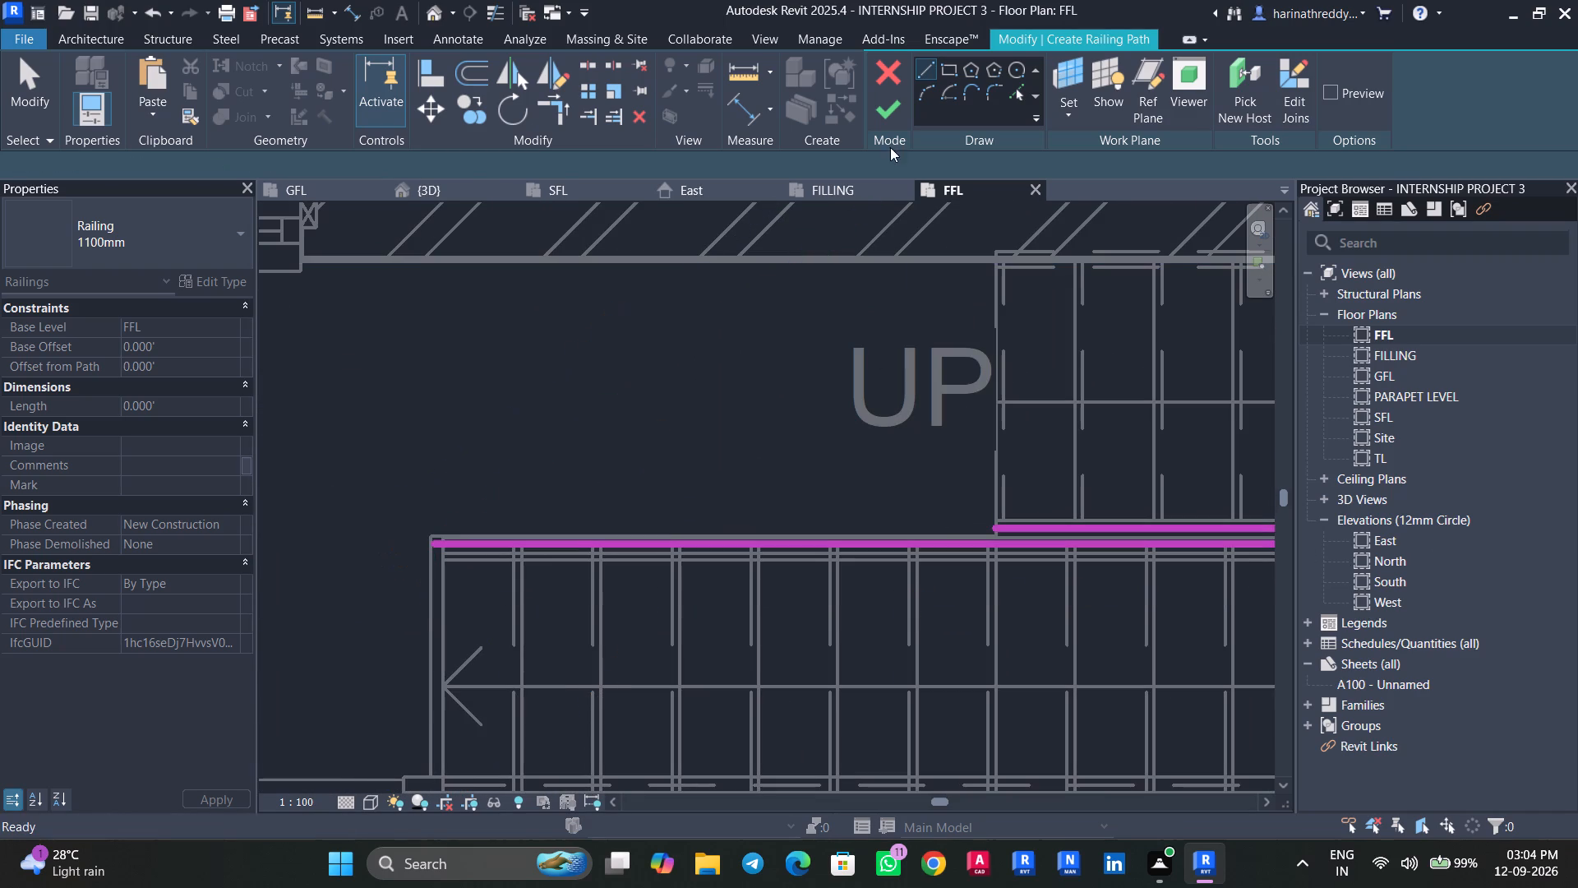
{"action": "left_click", "coordinate": [893, 118]}
In the 3D view, host the new inner-edge railing on the individual assembled stair rising from FFL.
{"action": "left_click", "coordinate": [439, 184]}
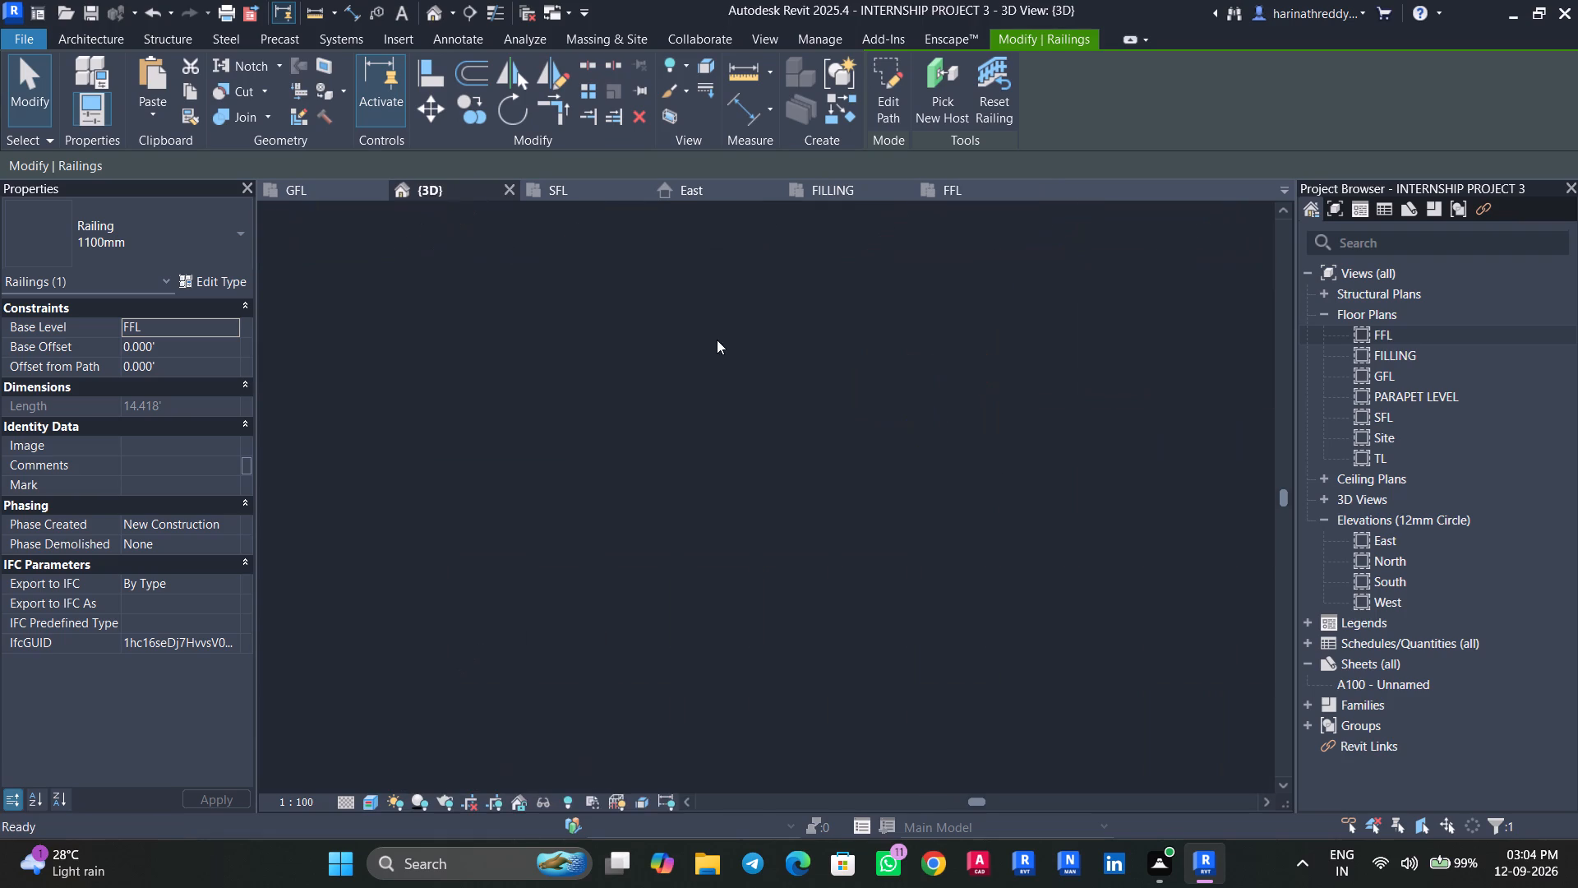
{"action": "middle_click_drag", "start_coordinate": [1039, 483], "coordinate": [837, 449], "text": "shift"}
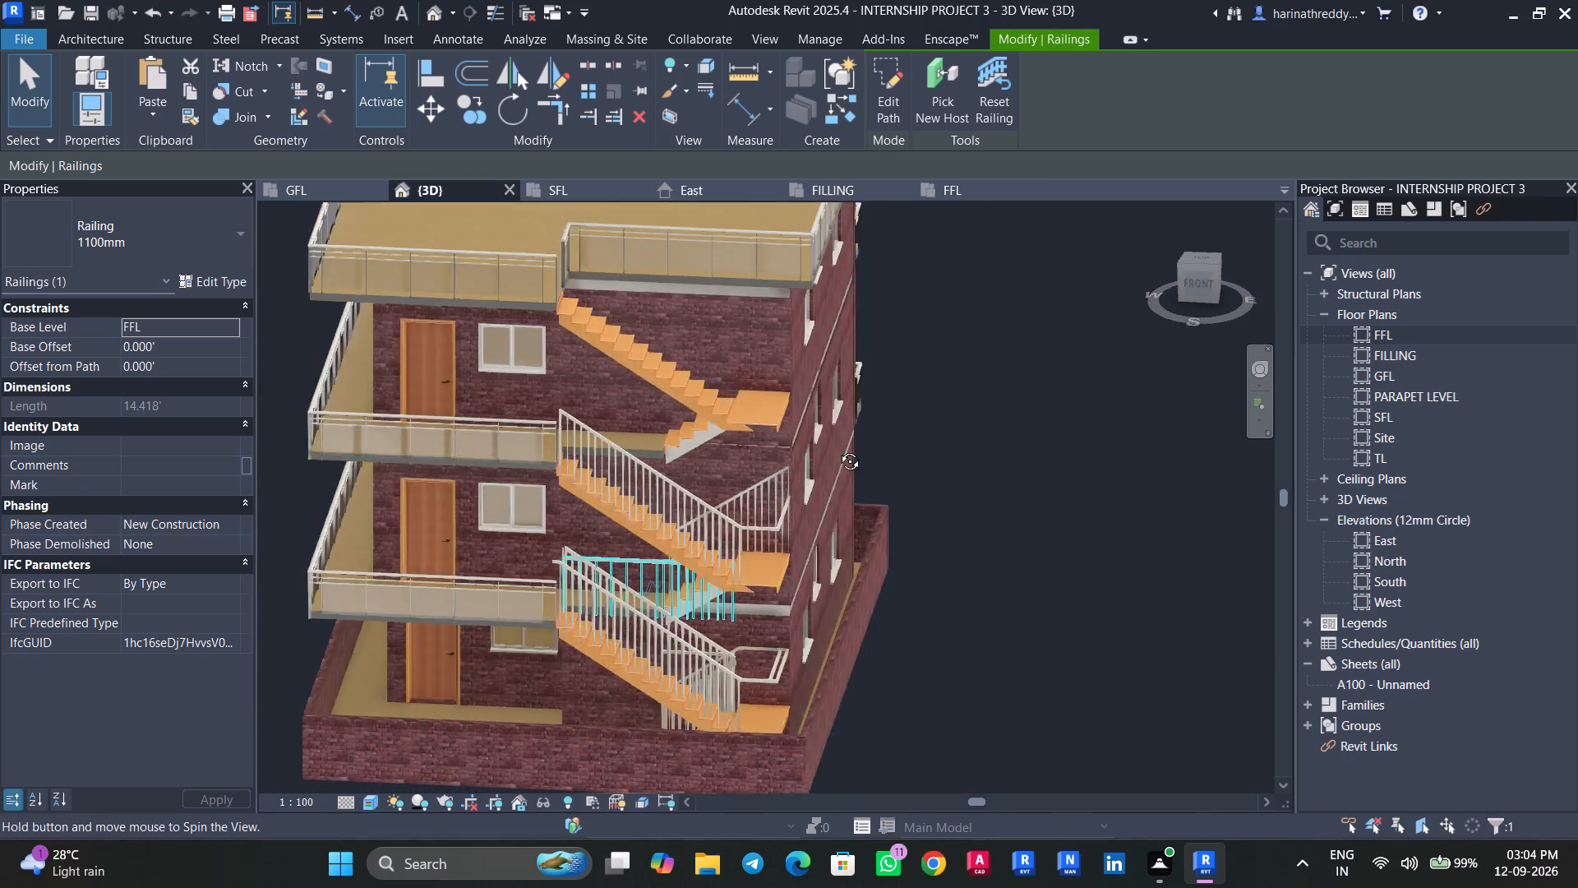
{"action": "middle_click_drag", "start_coordinate": [837, 449], "coordinate": [844, 470], "text": "shift"}
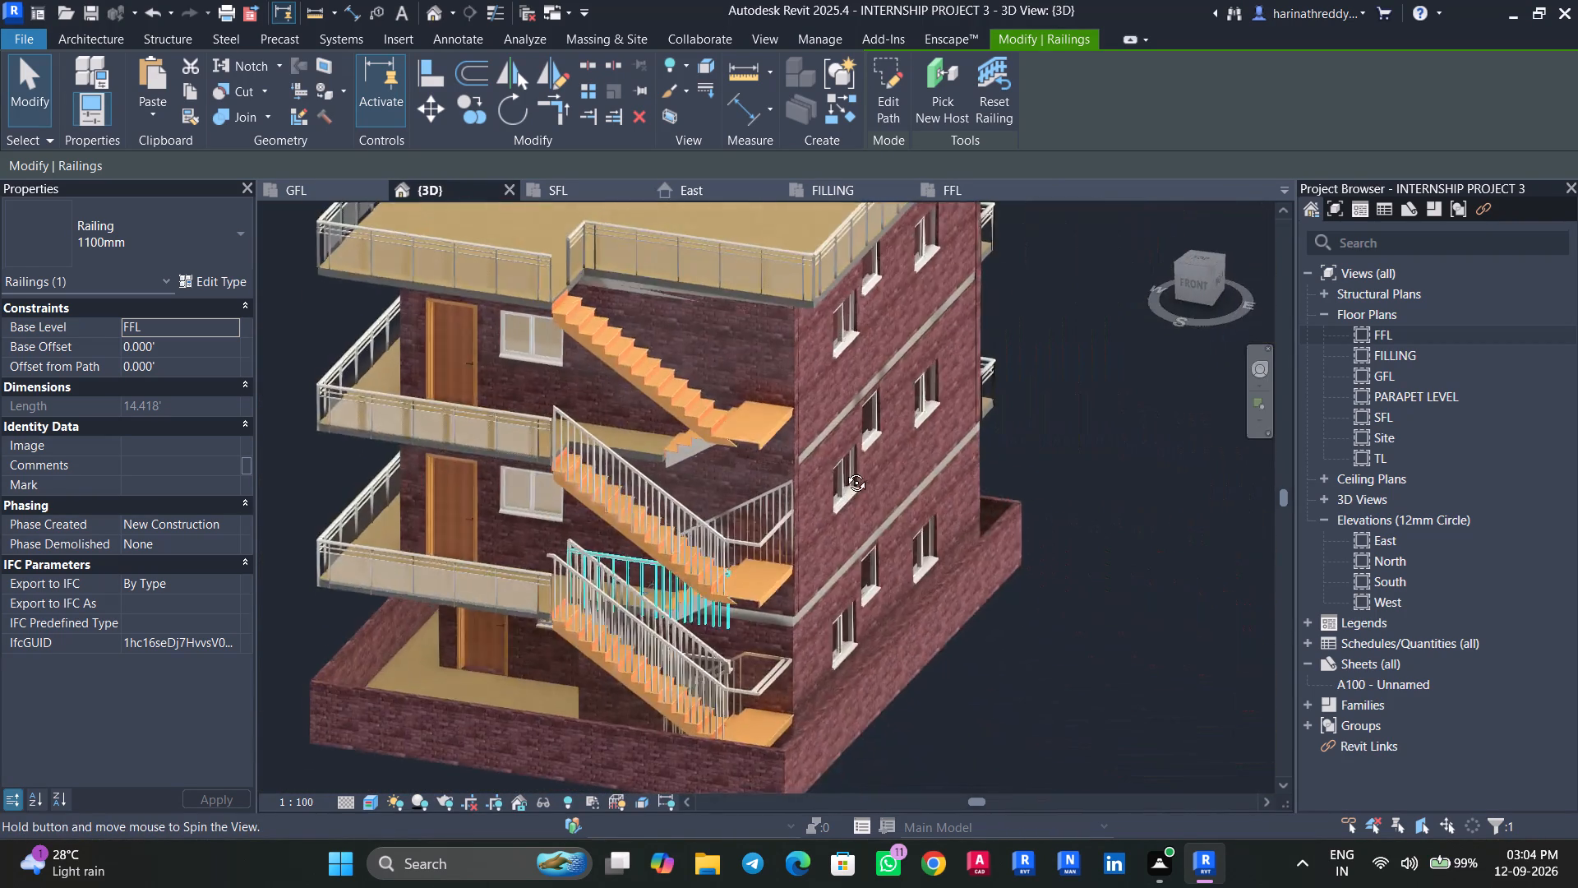
{"action": "middle_click_drag", "start_coordinate": [844, 470], "coordinate": [877, 463], "text": "shift"}
{"action": "left_click", "coordinate": [942, 113]}
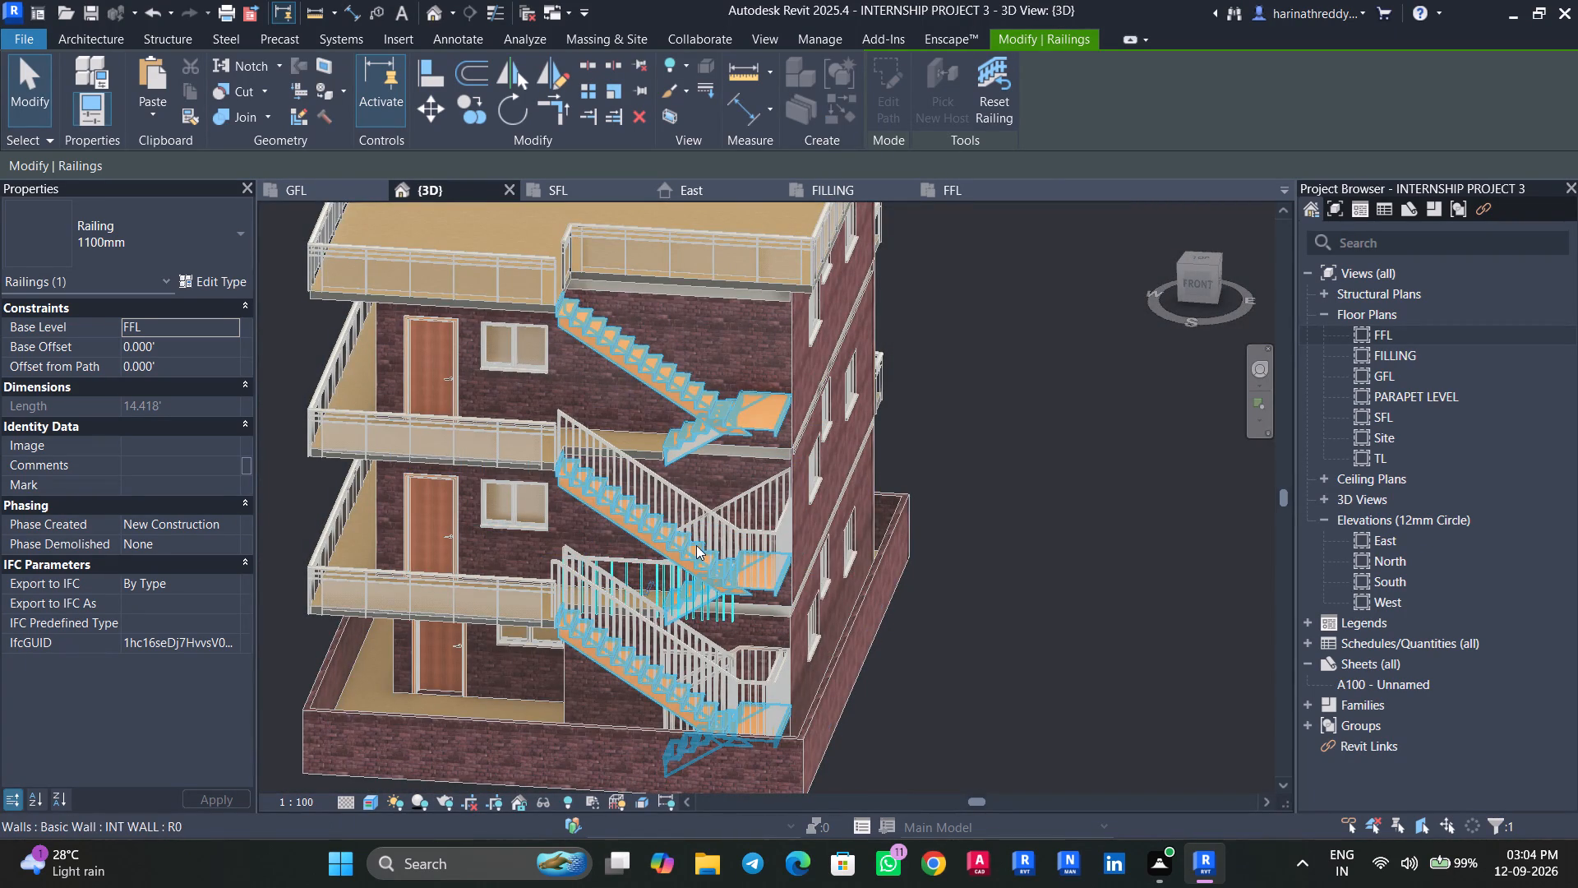
{"action": "key", "text": "Tab"}
{"action": "left_click", "coordinate": [677, 551]}
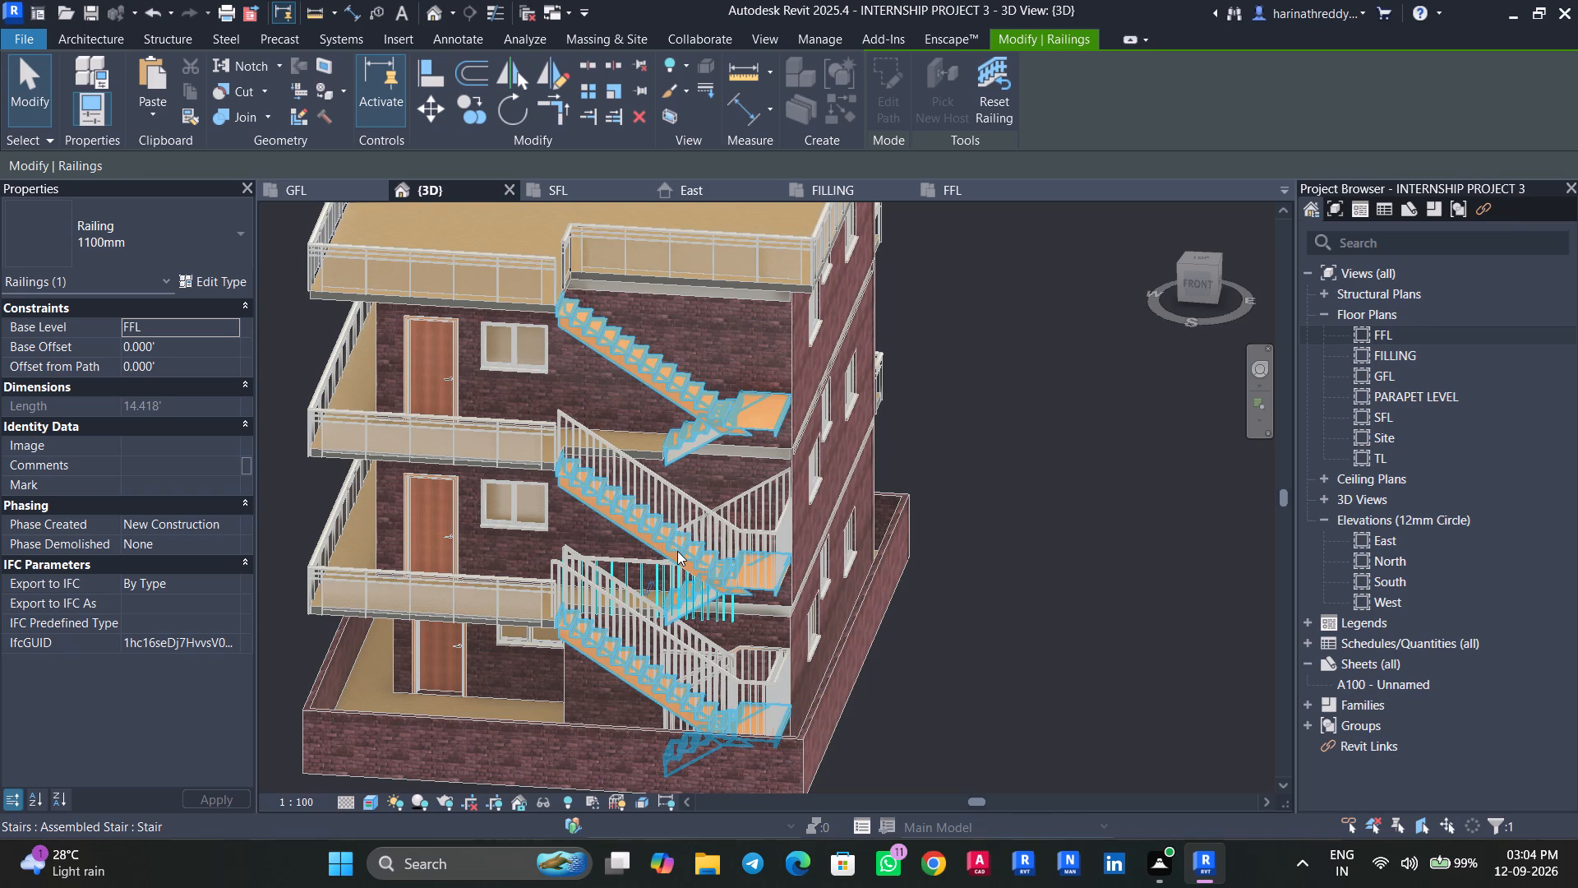
{"action": "key", "text": "Escape"}
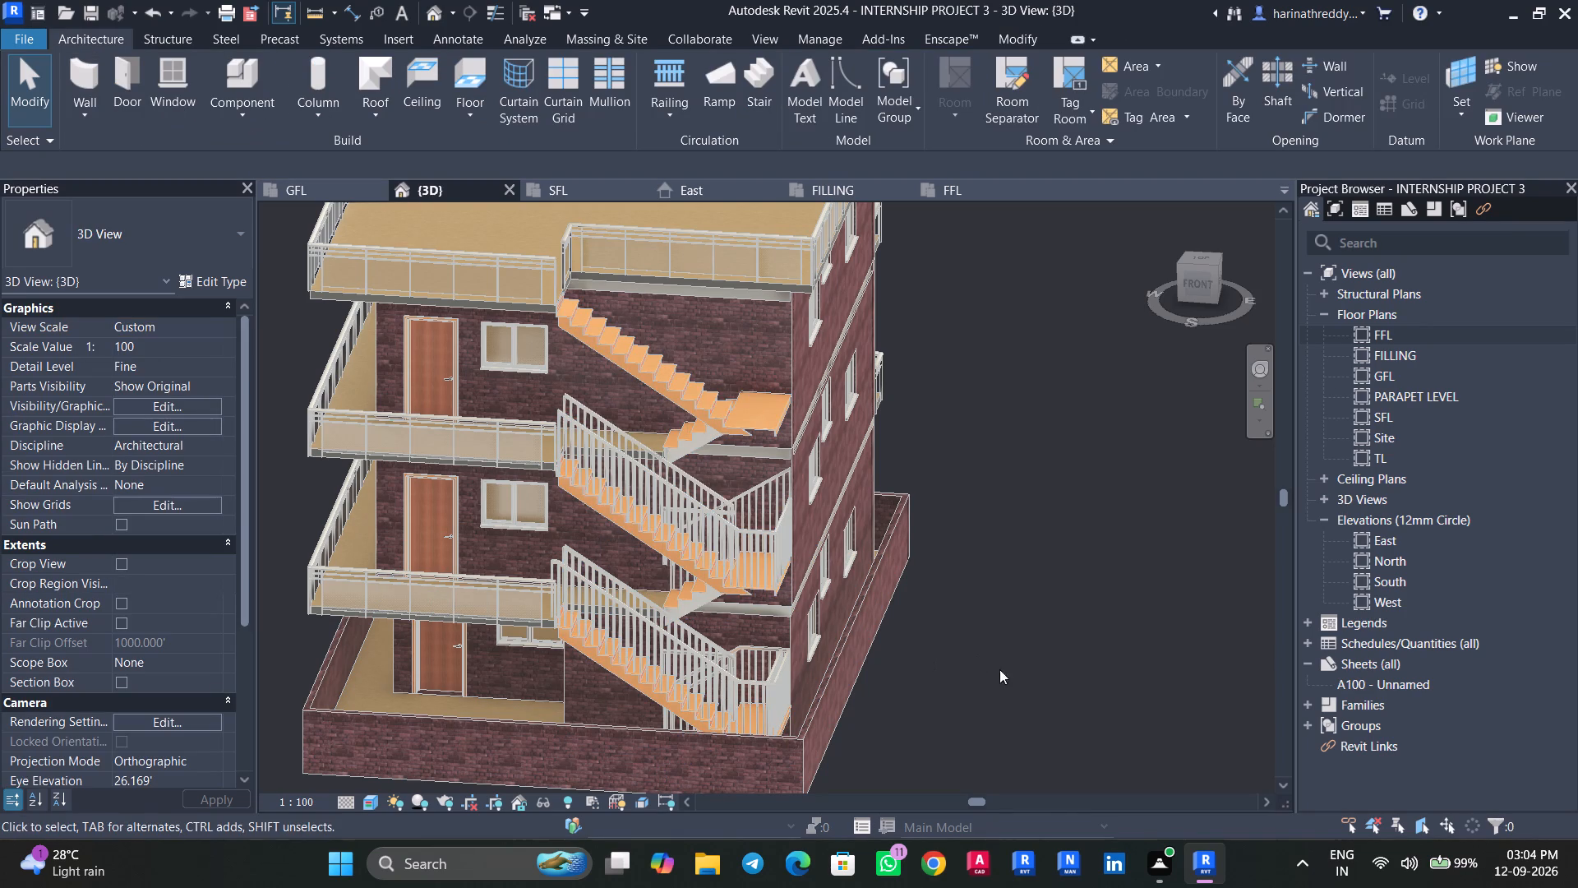
Examine the stair railings around FFL from above, the side and the front in the 3D view.
{"action": "middle_click_drag", "start_coordinate": [1013, 710], "coordinate": [1199, 782], "text": "shift"}
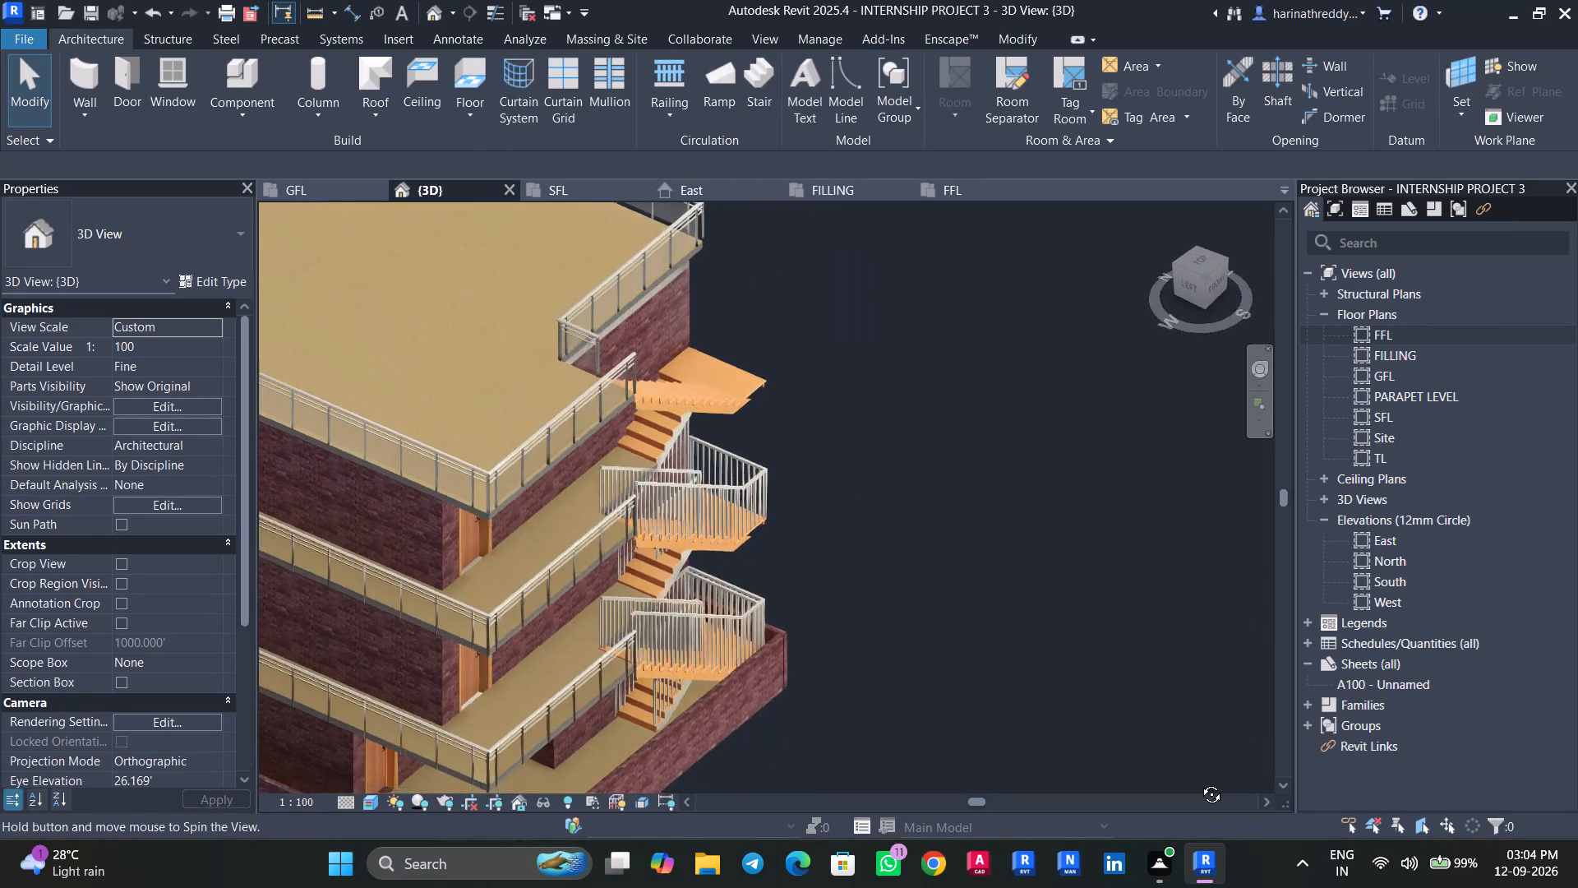
{"action": "middle_click_drag", "start_coordinate": [1199, 782], "coordinate": [921, 448], "text": "shift"}
{"action": "scroll", "coordinate": [708, 529], "scroll_direction": "up", "scroll_amount": 5}
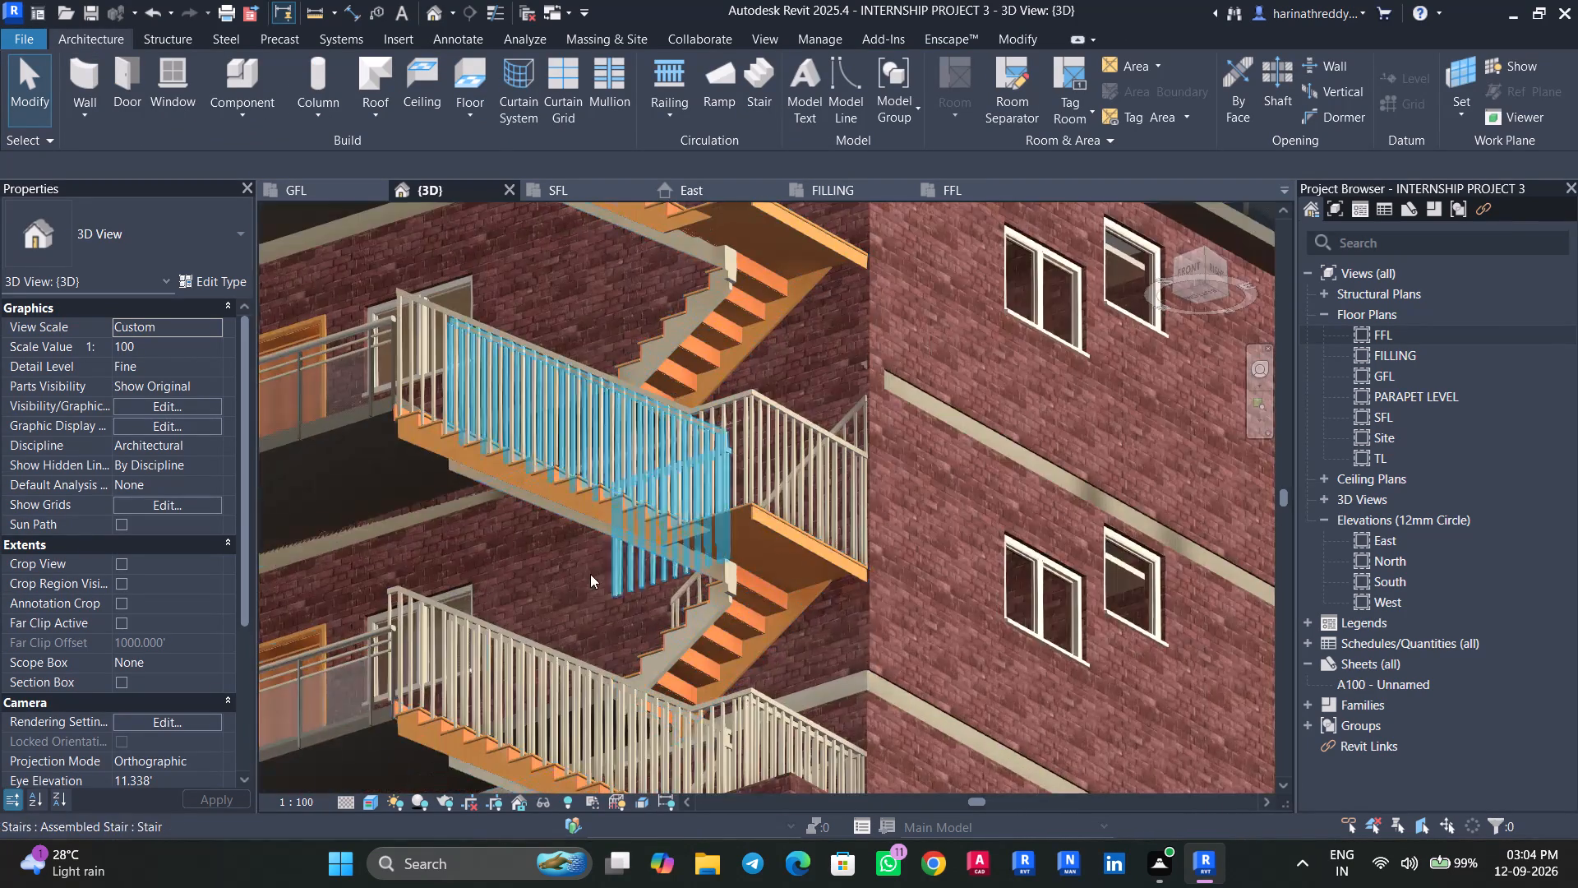
{"action": "scroll", "coordinate": [570, 553], "scroll_direction": "down", "scroll_amount": 2}
{"action": "middle_click_drag", "start_coordinate": [570, 559], "coordinate": [406, 778], "text": "shift"}
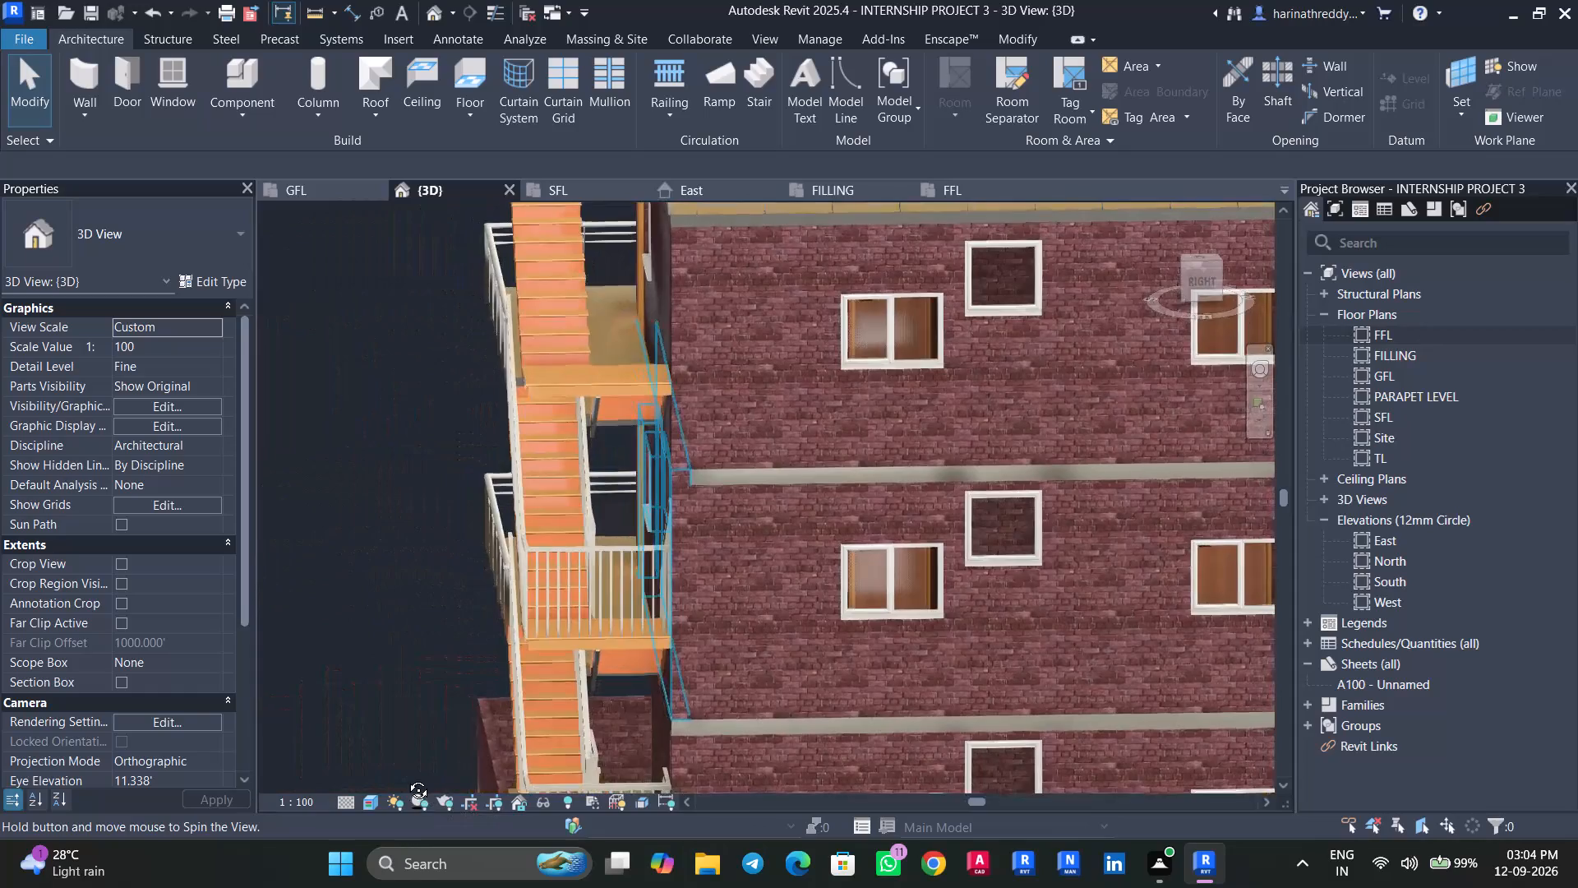
{"action": "middle_click_drag", "start_coordinate": [406, 778], "coordinate": [665, 812], "text": "shift"}
{"action": "scroll", "coordinate": [1239, 672], "scroll_direction": "down", "scroll_amount": 4}
{"action": "middle_click_drag", "start_coordinate": [1200, 690], "coordinate": [1239, 648], "text": "shift"}
Save the project.
{"action": "key", "text": "ctrl+s"}
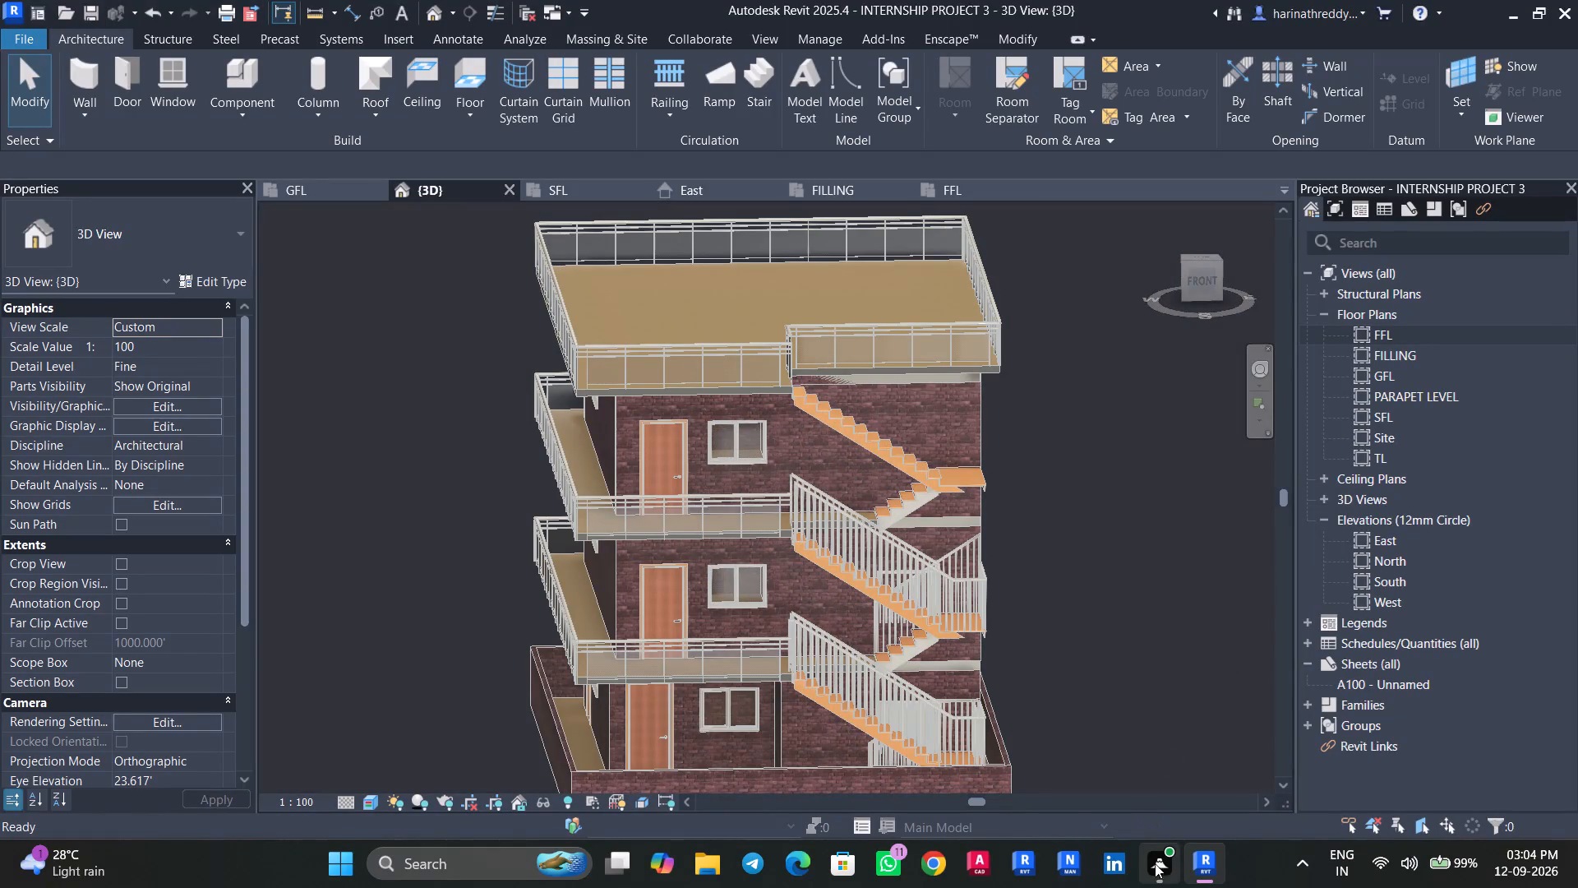
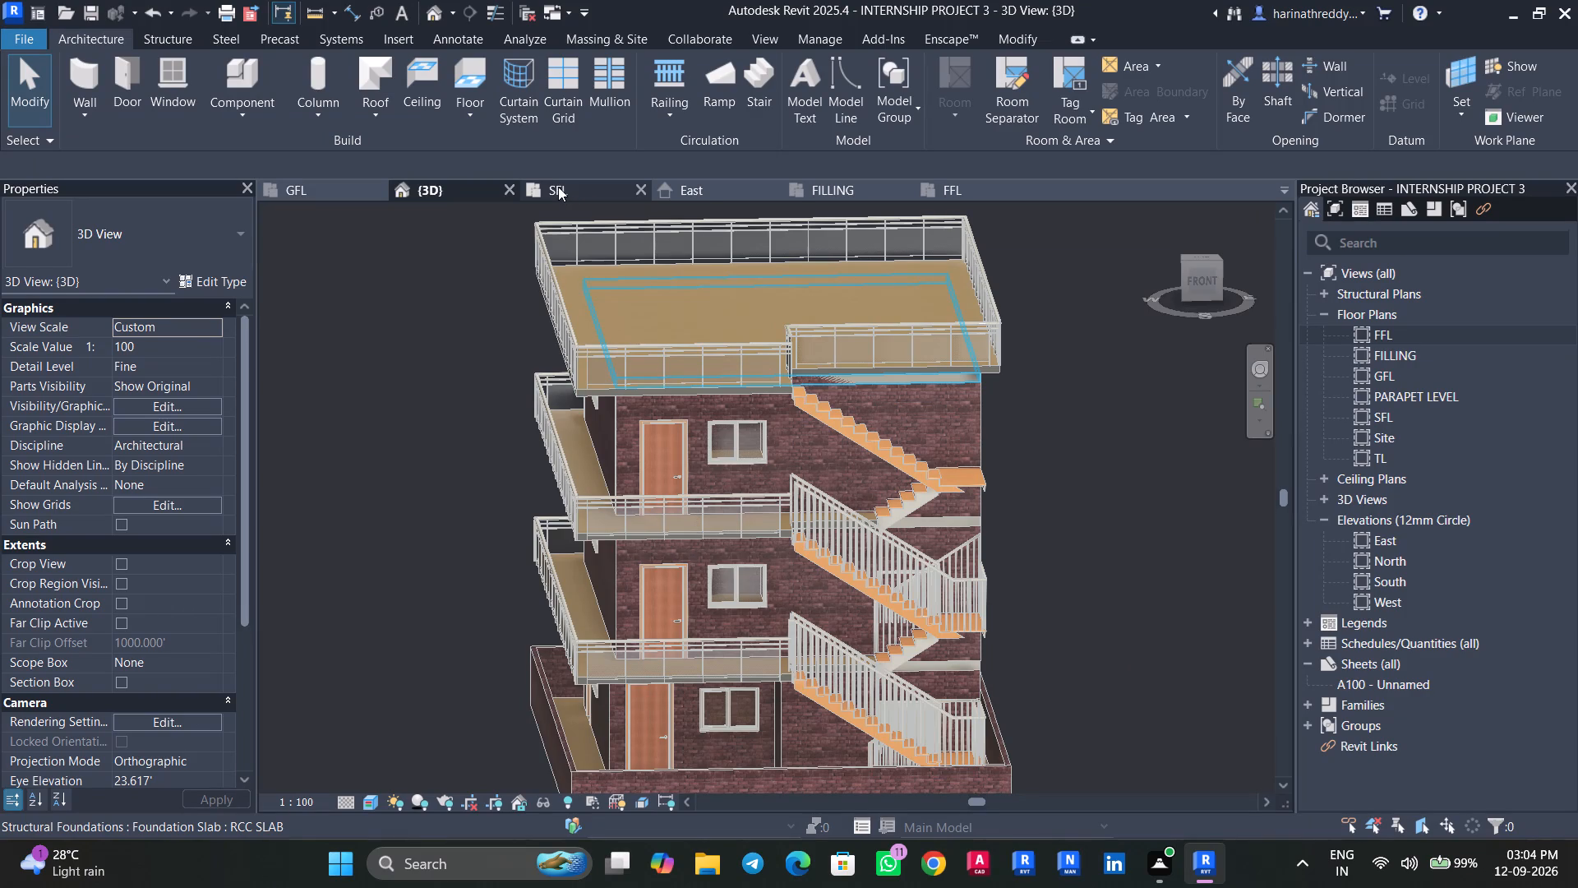
Set the SFL floor plan's detail level to Fine.
{"action": "left_click", "coordinate": [534, 192]}
{"action": "middle_click_drag", "start_coordinate": [1105, 667], "coordinate": [1091, 580]}
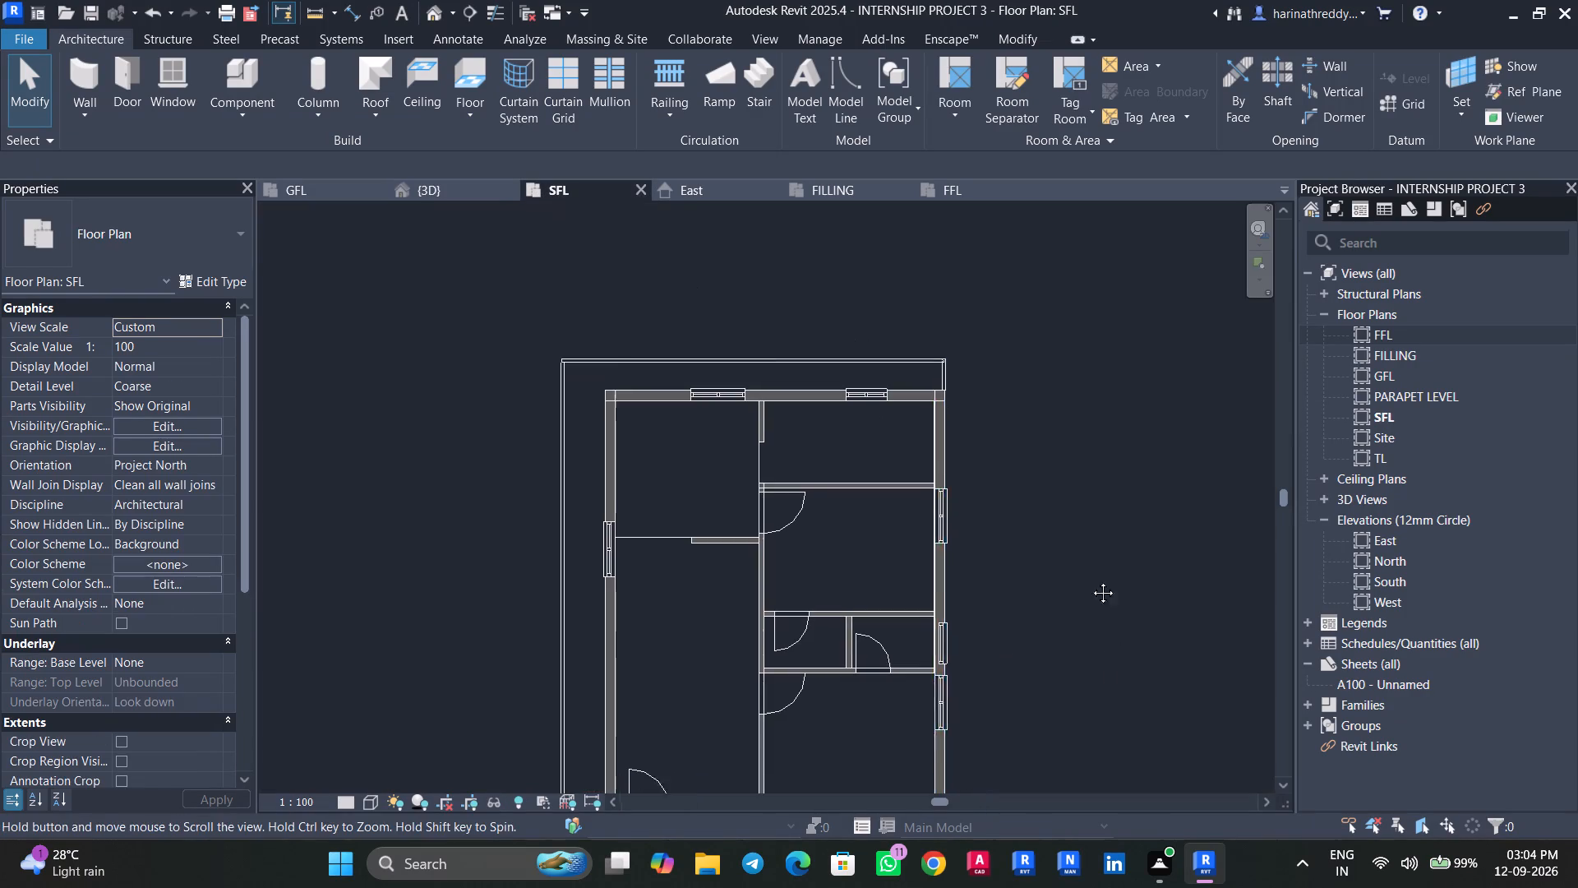
{"action": "middle_click_drag", "start_coordinate": [1091, 580], "coordinate": [1072, 248]}
{"action": "left_click", "coordinate": [339, 807]}
{"action": "left_click", "coordinate": [349, 782]}
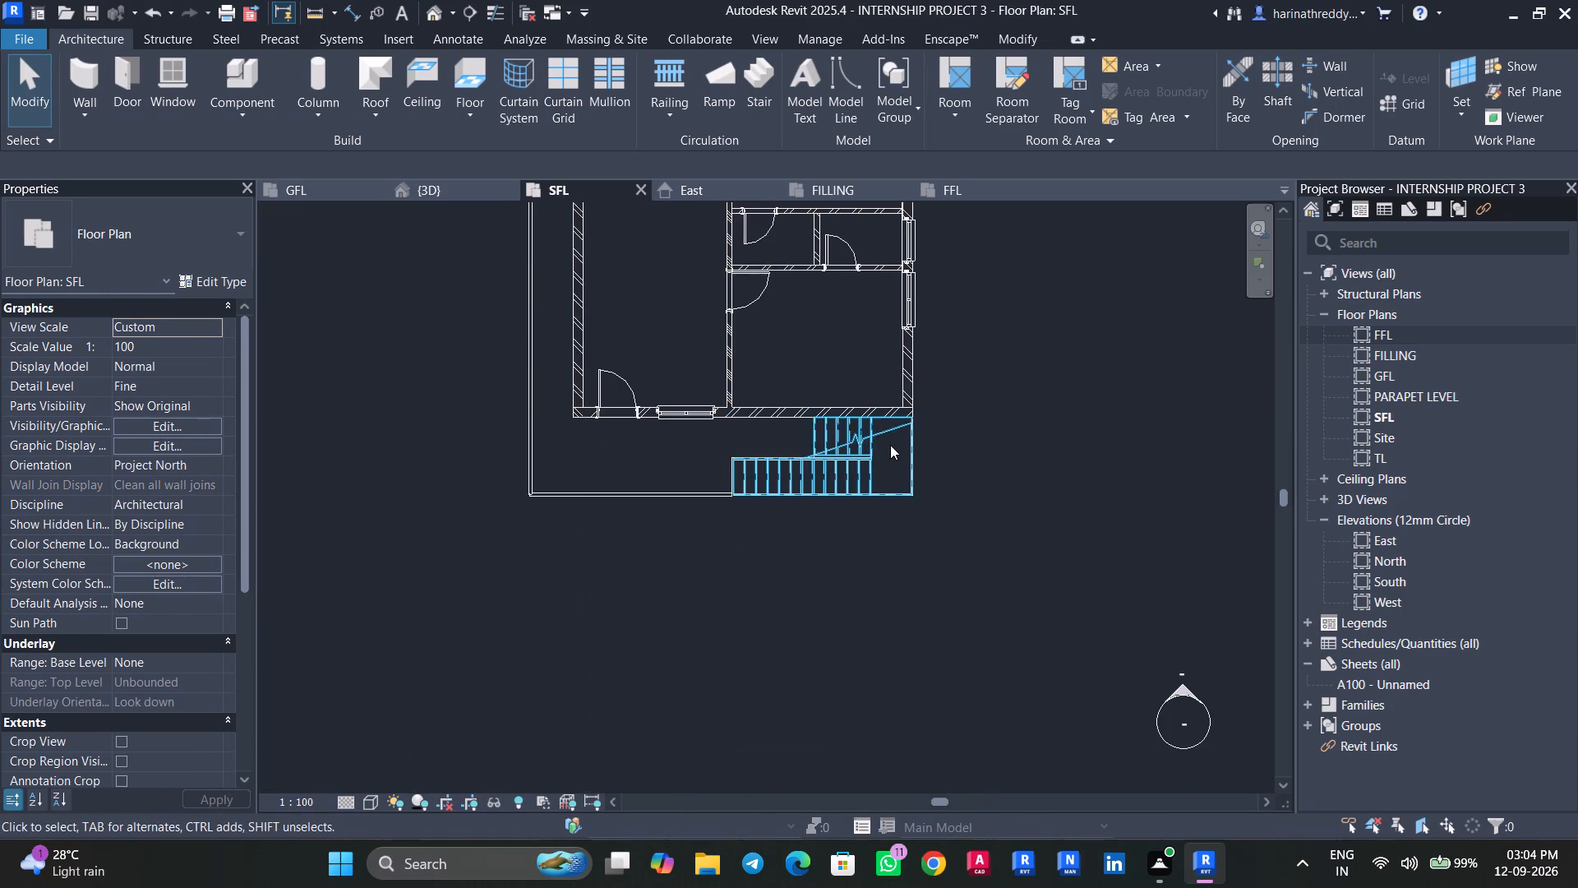
On the SFL plan, create an 1100mm railing about 25.88 ft long along the stair's wall side, landing edge and long flight's outer edge.
{"action": "scroll", "coordinate": [870, 384], "scroll_direction": "up", "scroll_amount": 5}
{"action": "scroll", "coordinate": [1051, 442], "scroll_direction": "down", "scroll_amount": 1}
{"action": "scroll", "coordinate": [1052, 442], "scroll_direction": "up", "scroll_amount": 1}
{"action": "left_click", "coordinate": [681, 121]}
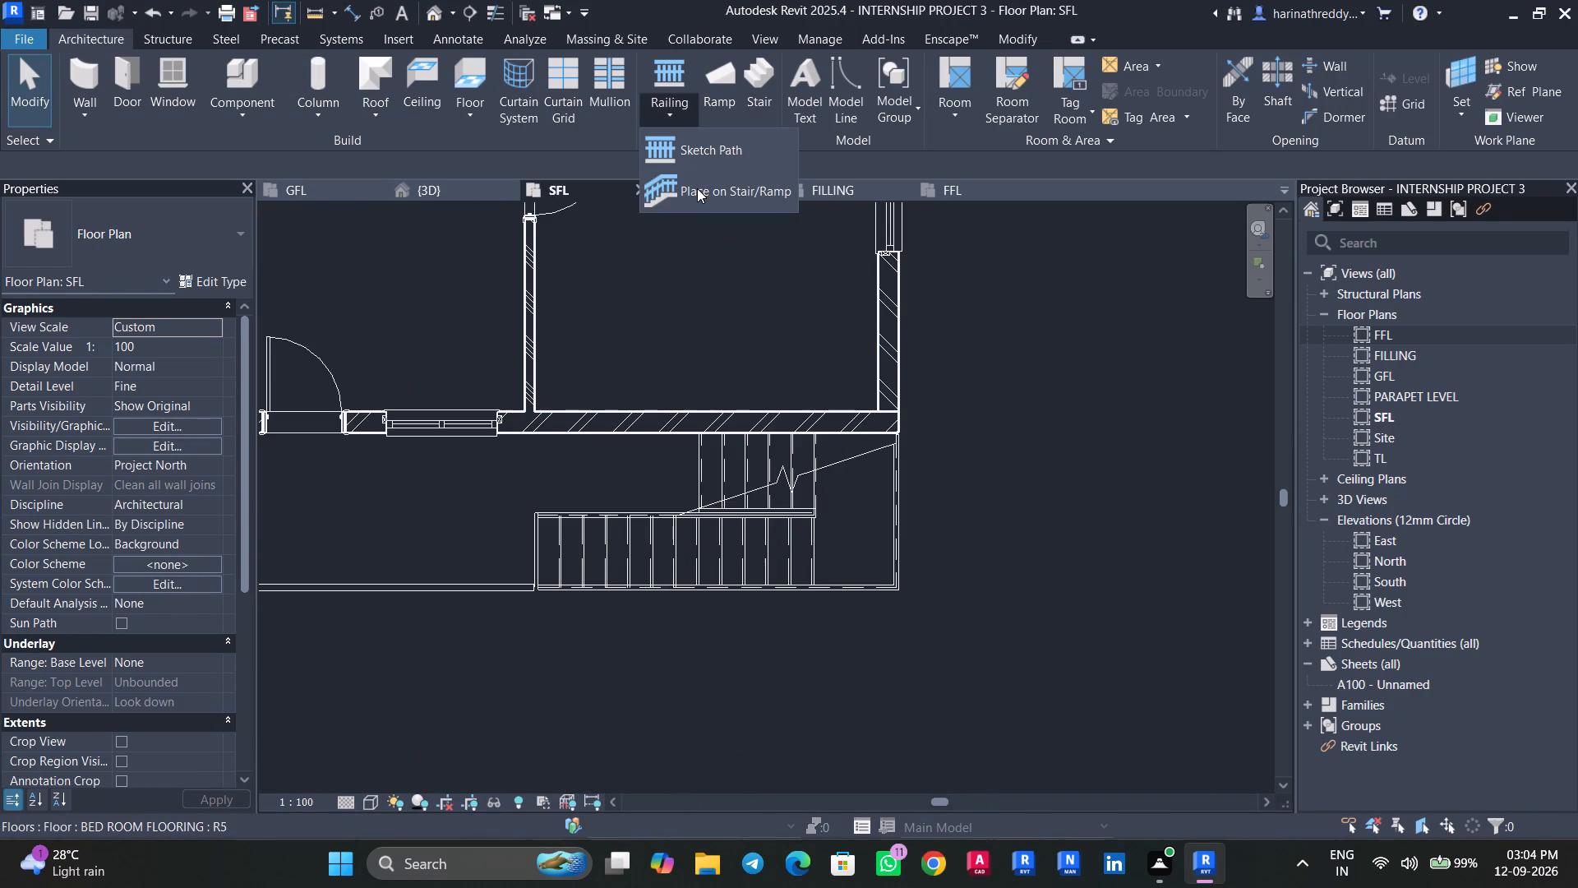
{"action": "left_click", "coordinate": [694, 164]}
{"action": "scroll", "coordinate": [672, 472], "scroll_direction": "up", "scroll_amount": 8}
{"action": "scroll", "coordinate": [692, 454], "scroll_direction": "down", "scroll_amount": 2}
{"action": "scroll", "coordinate": [693, 453], "scroll_direction": "up", "scroll_amount": 1}
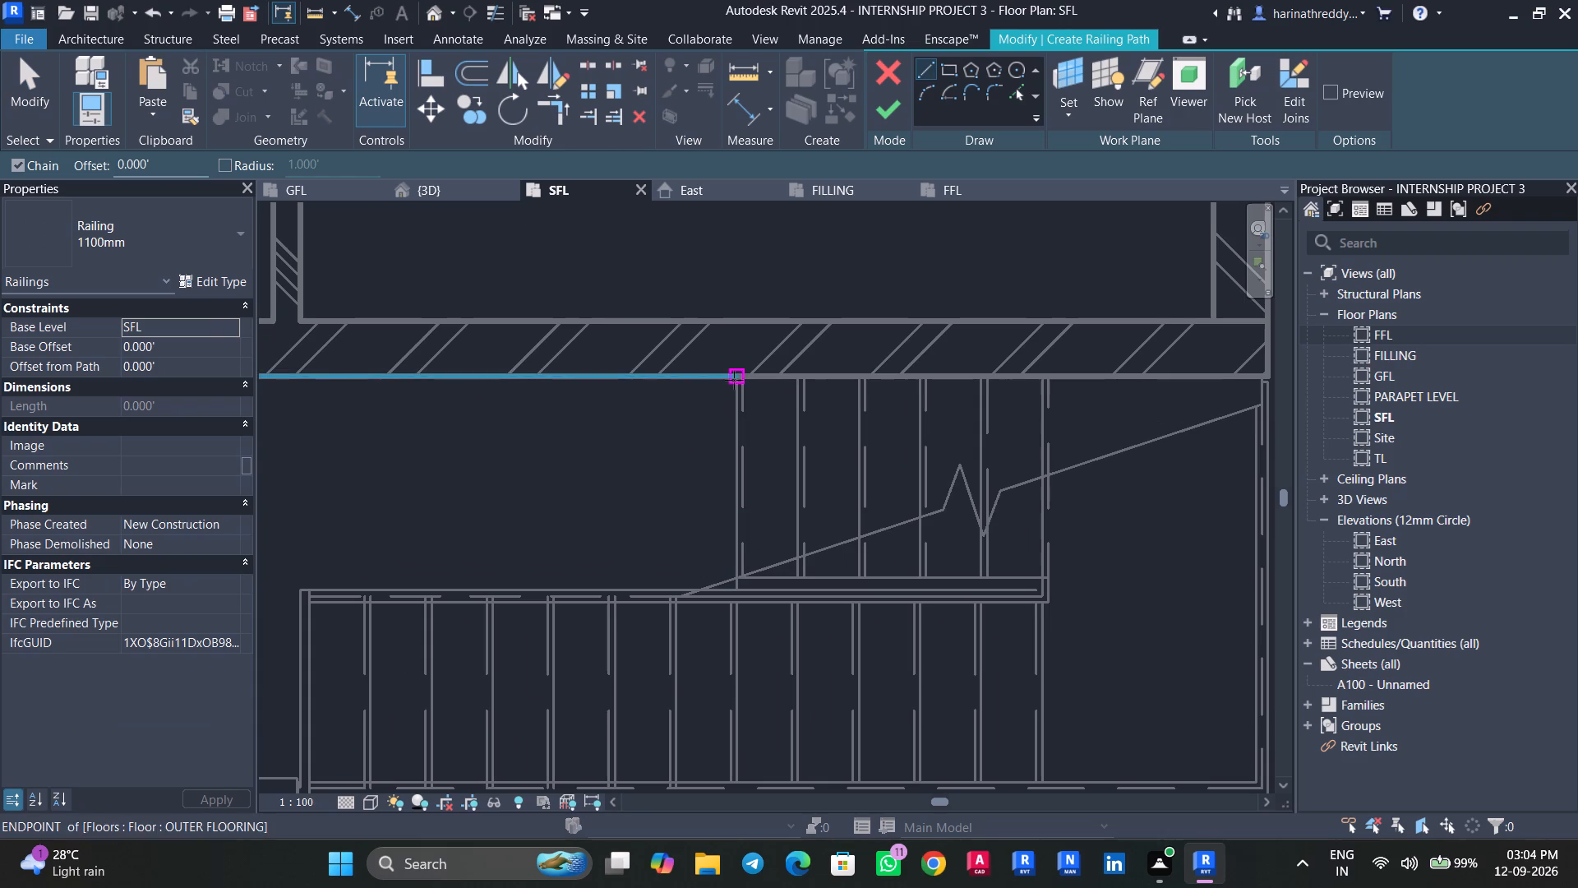
{"action": "left_click", "coordinate": [734, 380]}
{"action": "middle_click_drag", "start_coordinate": [985, 382], "coordinate": [625, 310]}
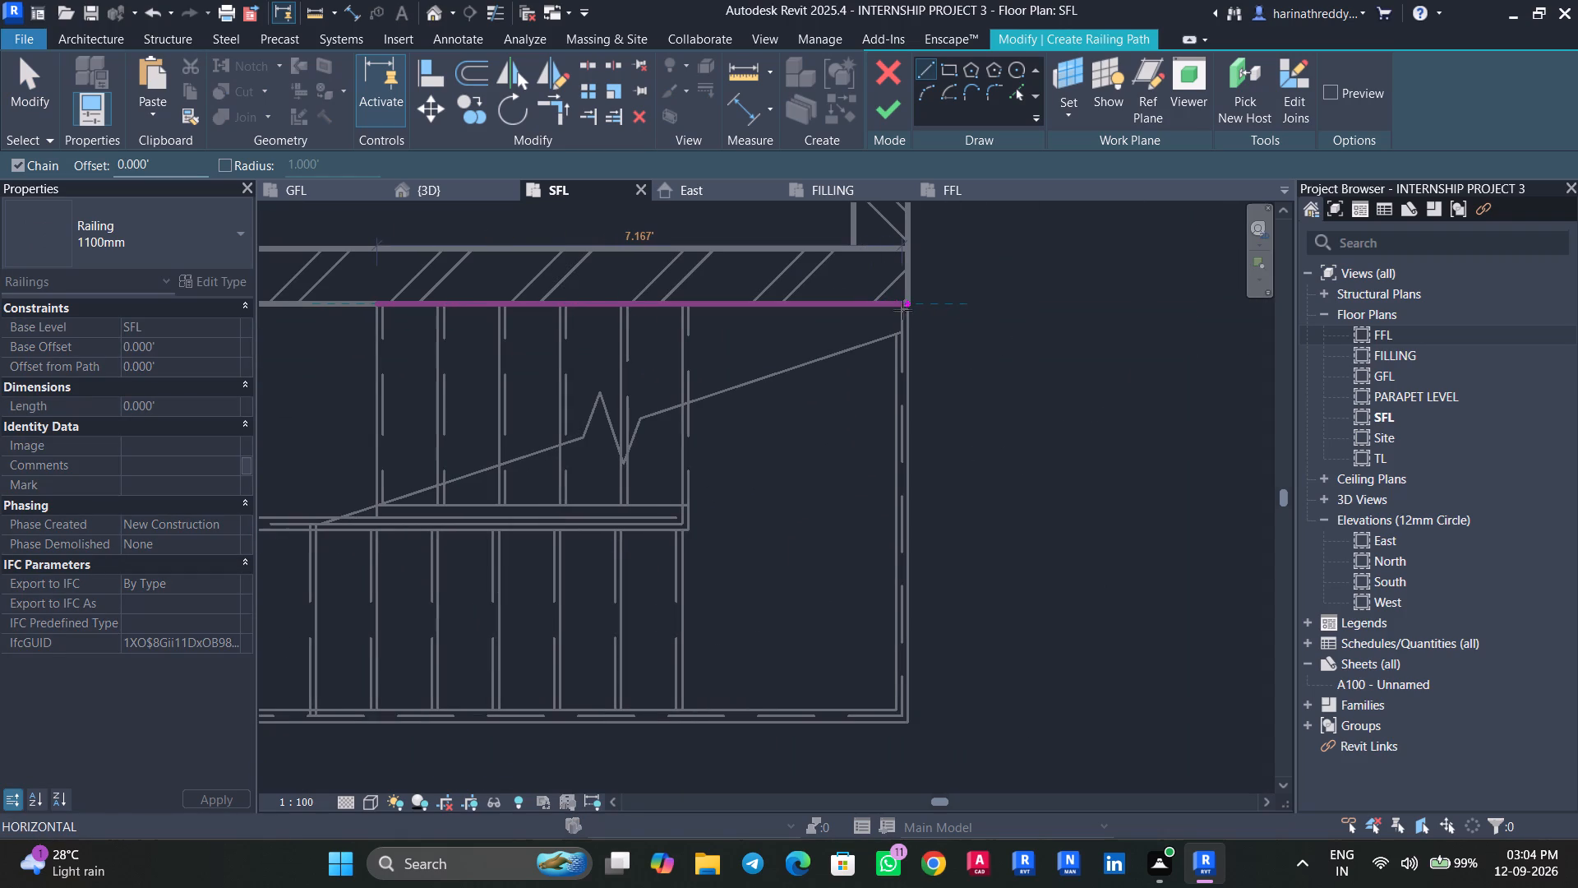
{"action": "left_click", "coordinate": [902, 308]}
{"action": "left_click", "coordinate": [899, 719]}
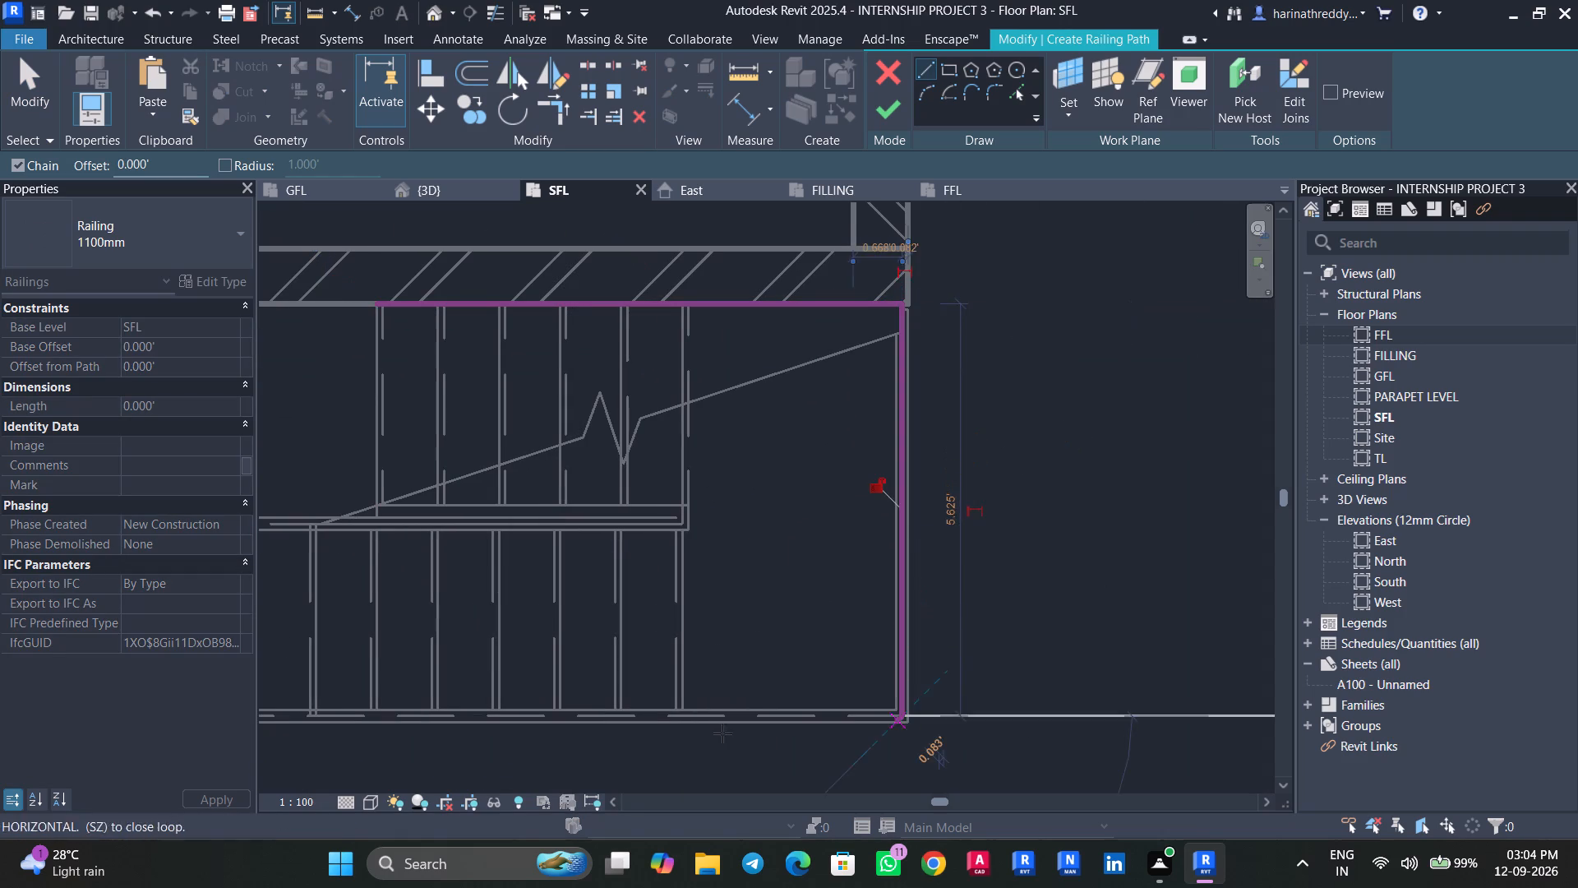
{"action": "middle_click_drag", "start_coordinate": [620, 742], "coordinate": [1073, 627]}
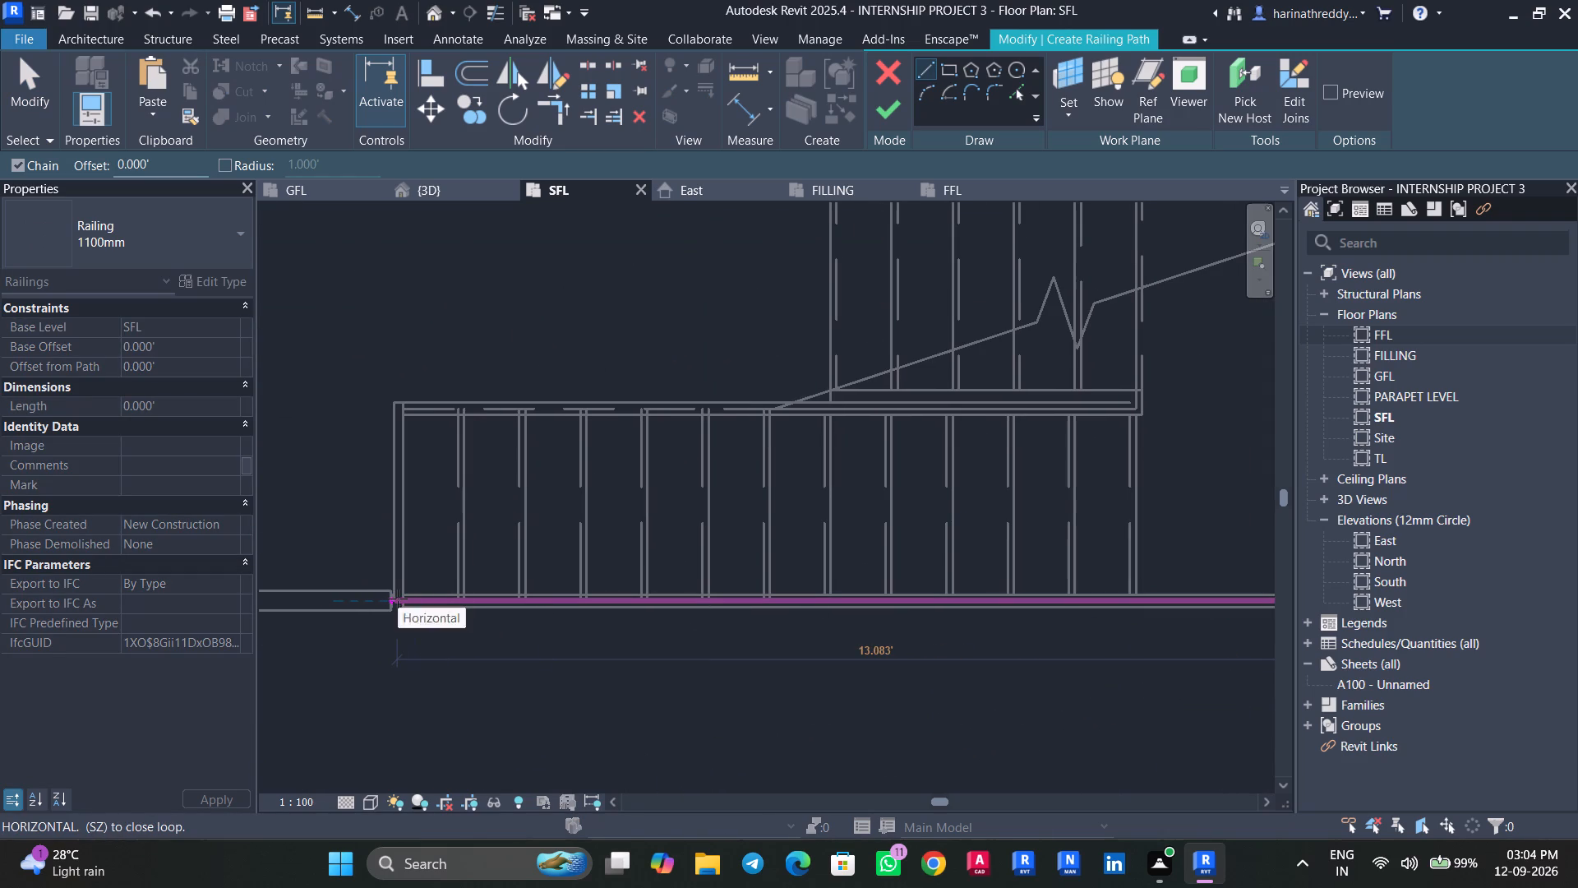
{"action": "left_click", "coordinate": [395, 599]}
{"action": "key", "text": "Escape"}
{"action": "key", "text": "Escape"}
{"action": "left_click", "coordinate": [890, 119]}
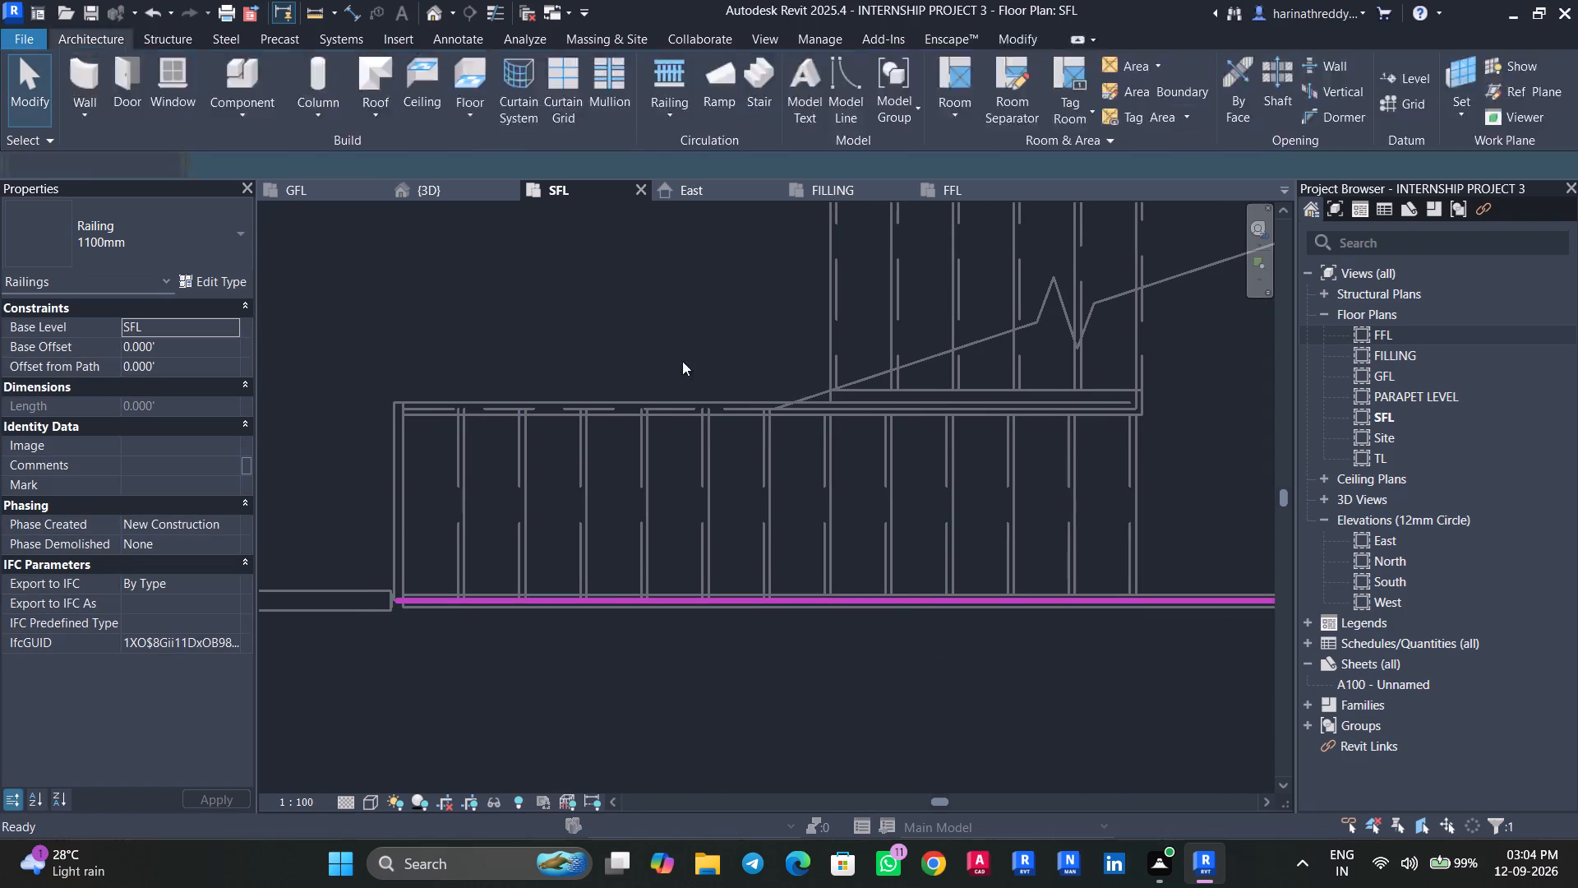
{"action": "scroll", "coordinate": [603, 526], "scroll_direction": "down", "scroll_amount": 3}
In the 3D view, host the new outer-edge railing on the individual assembled stair rising from SFL.
{"action": "left_click", "coordinate": [454, 194]}
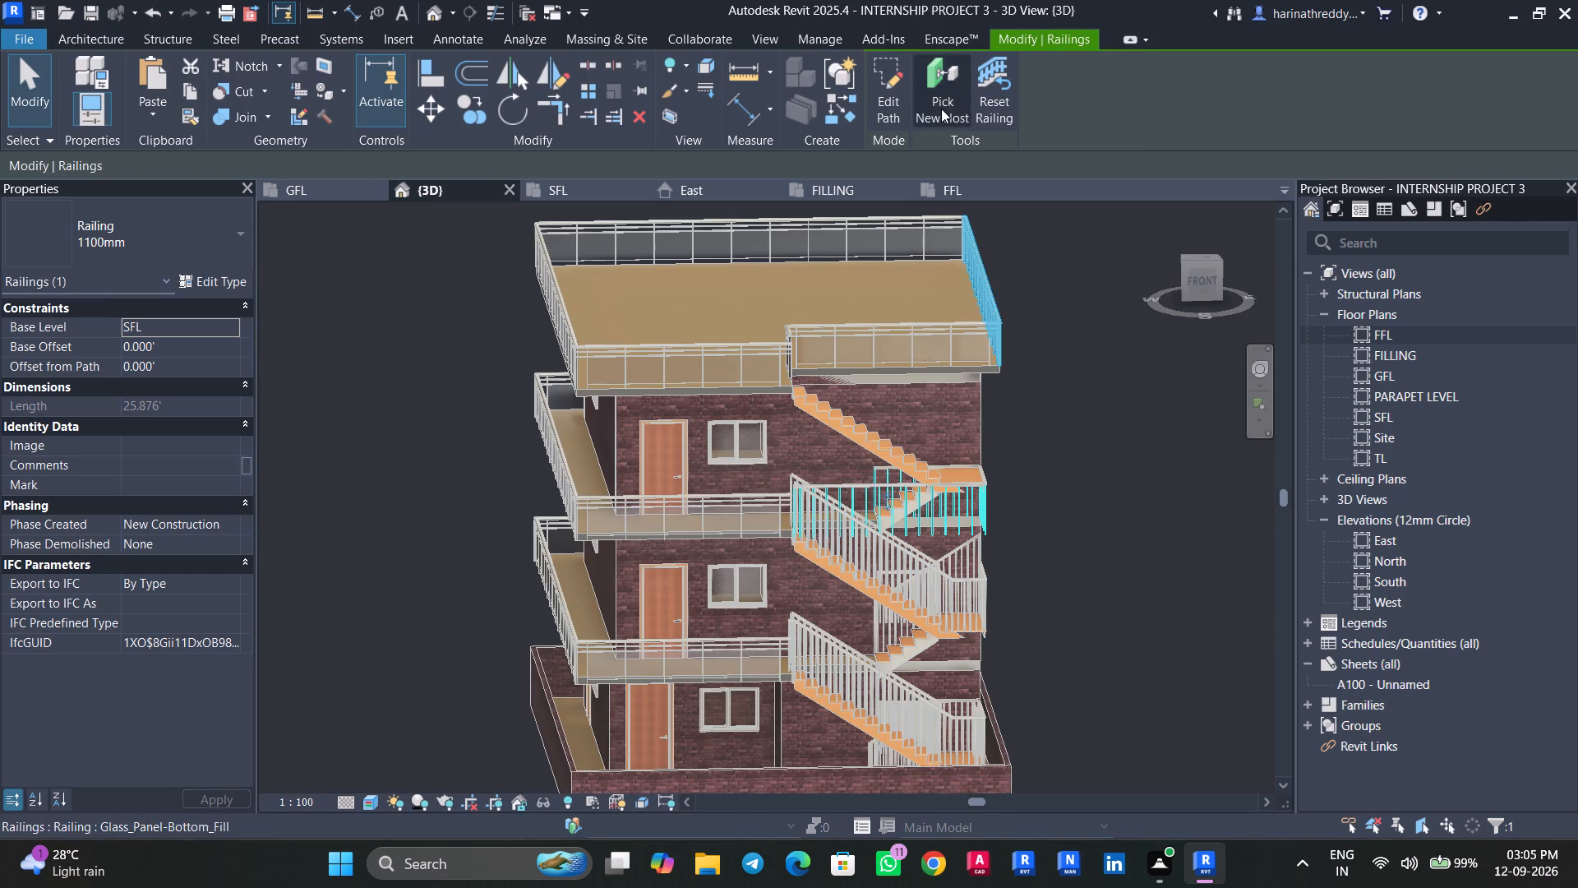
{"action": "left_click", "coordinate": [941, 108]}
{"action": "key", "text": "Tab"}
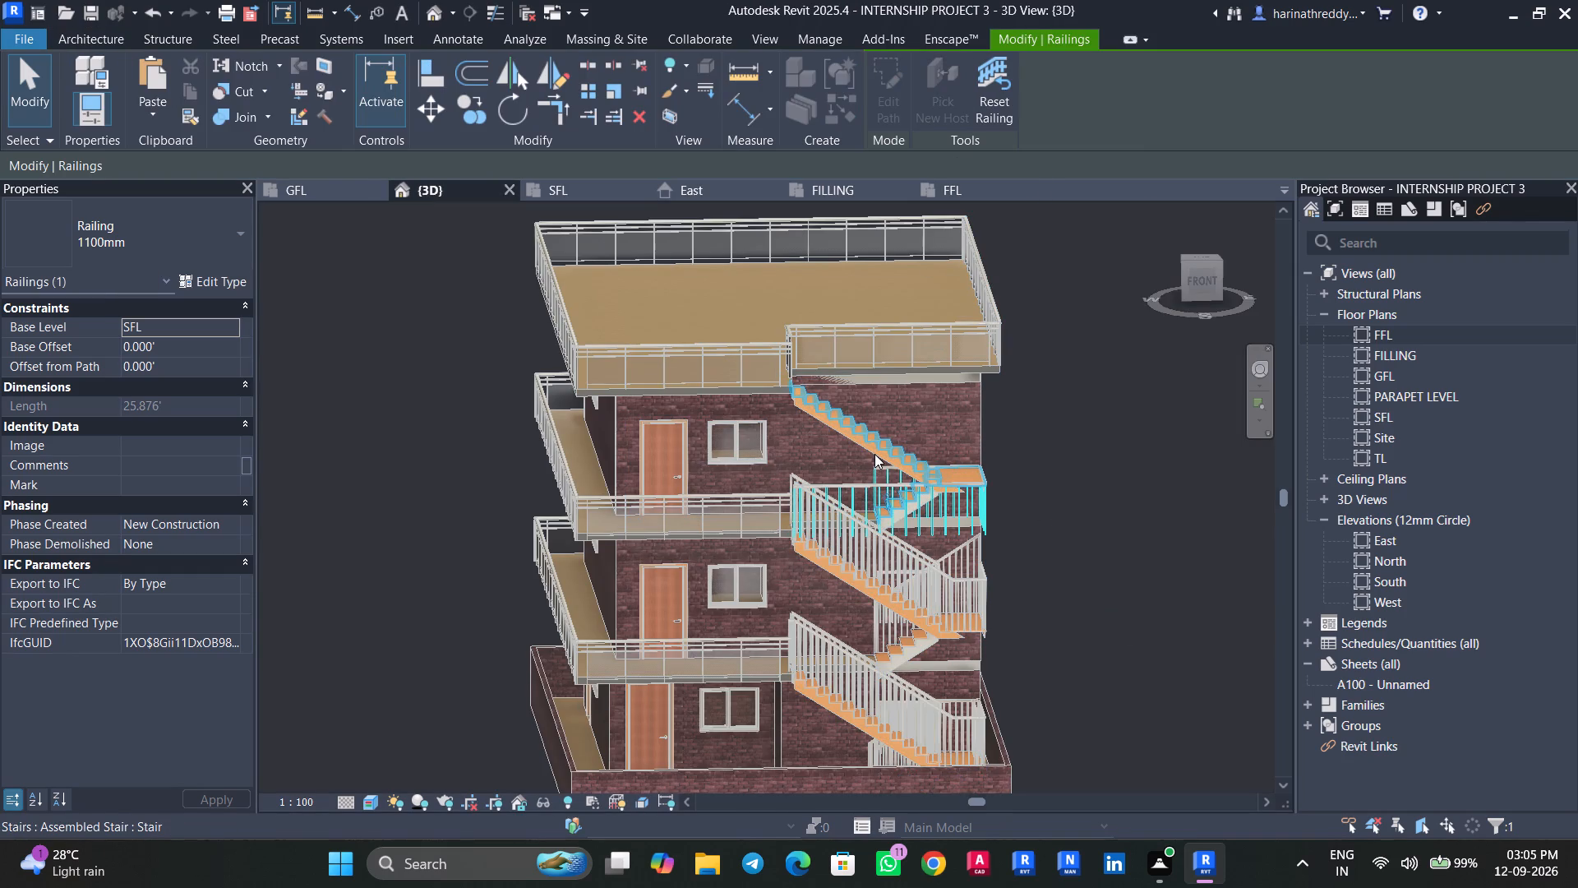
{"action": "left_click", "coordinate": [874, 454]}
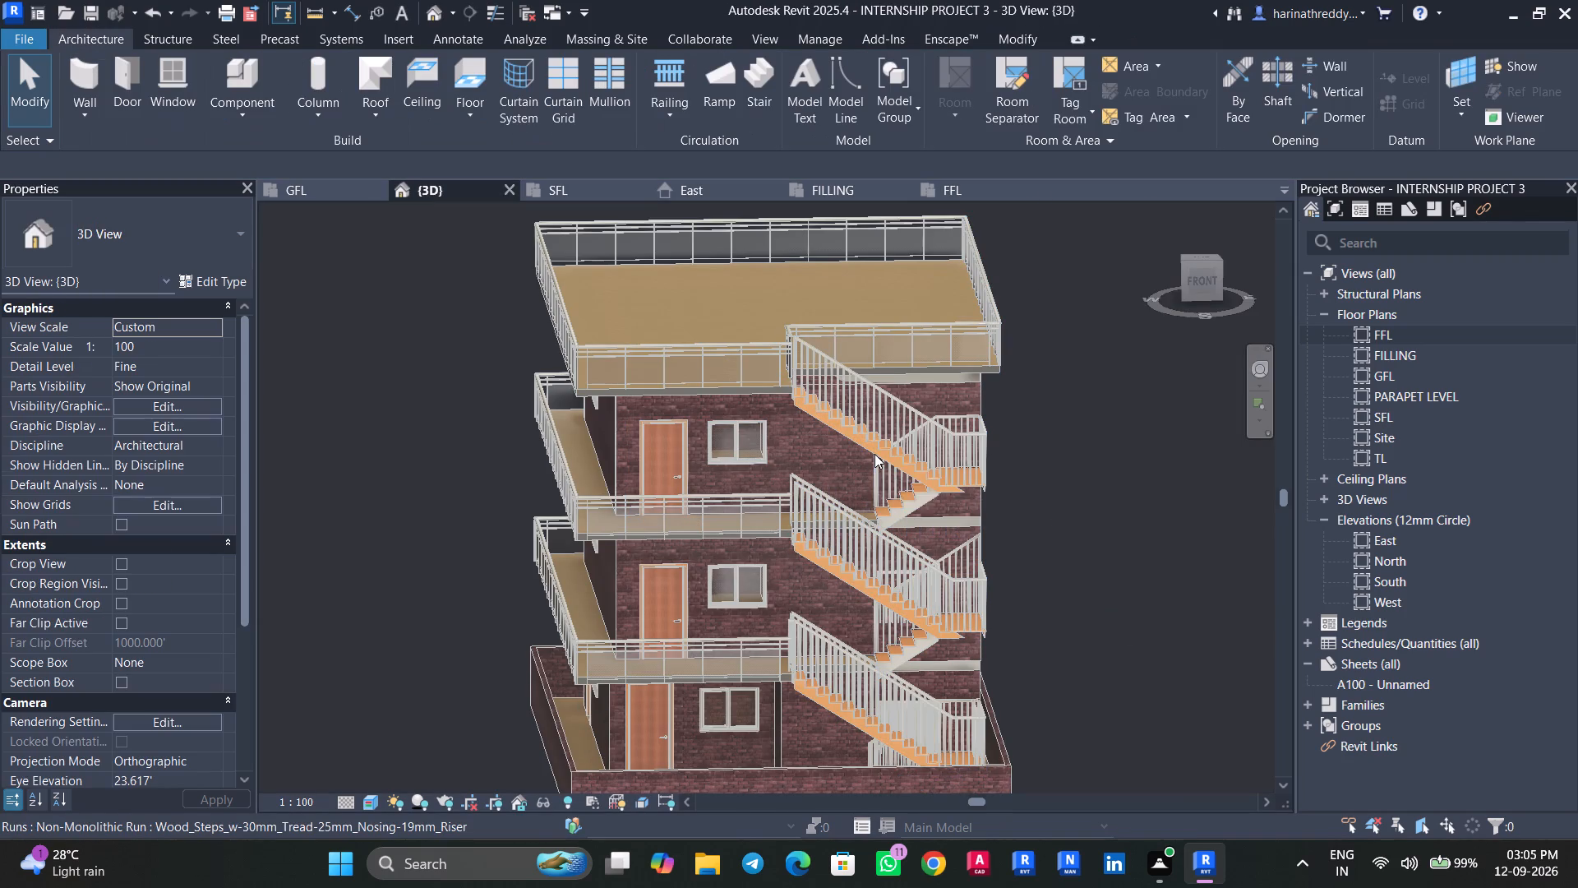
{"action": "key", "text": "Escape"}
{"action": "key", "text": "Escape"}
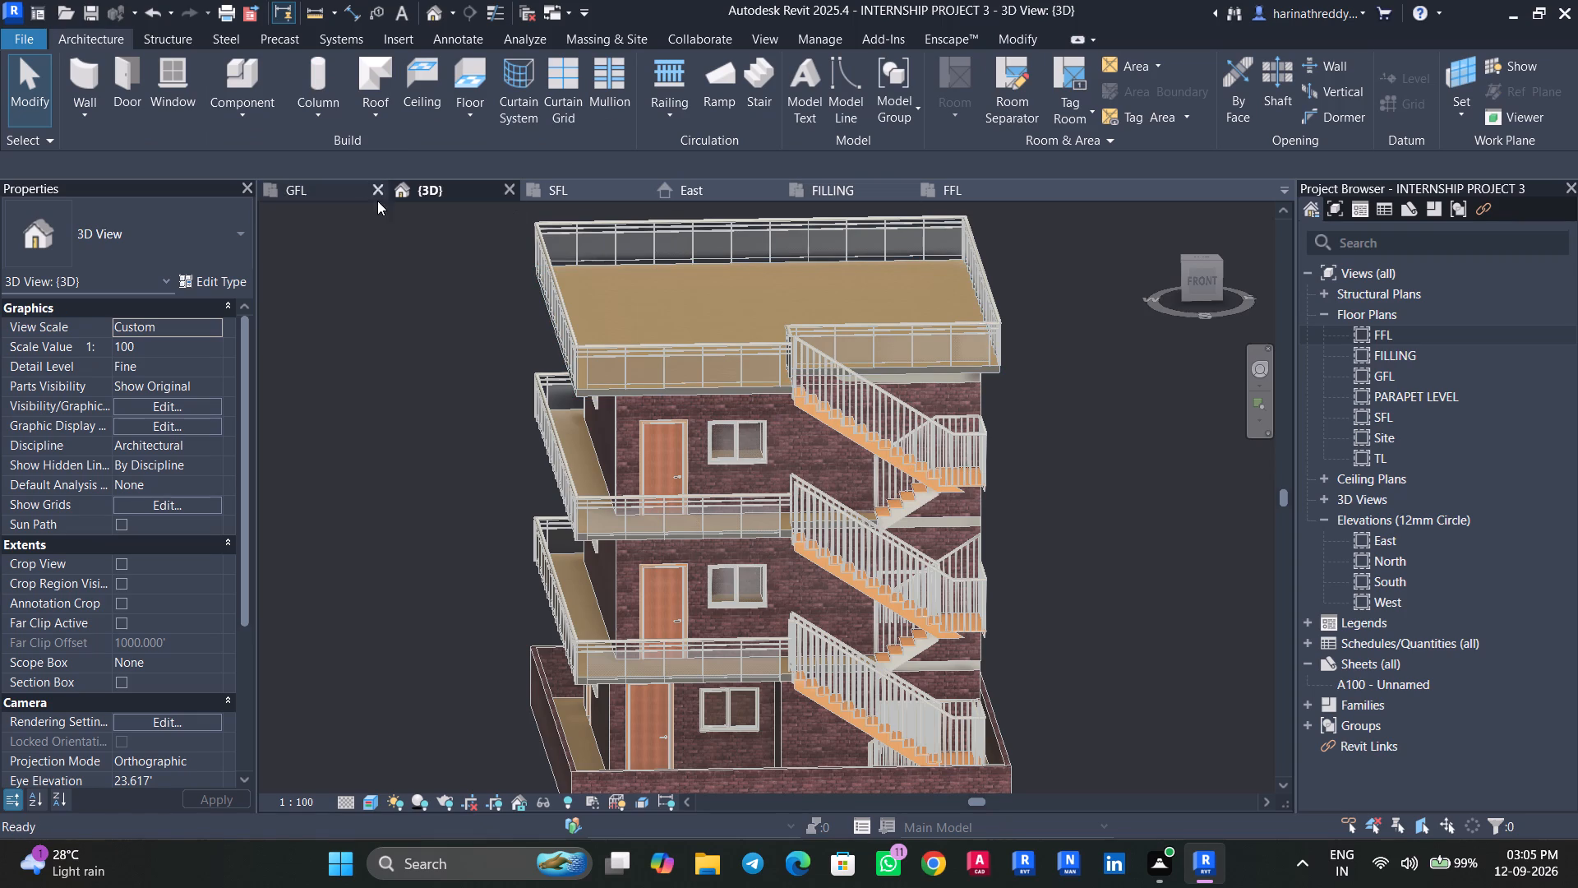
{"action": "key", "text": "Escape"}
On the SFL plan, create an 1100mm railing about 14.5 ft long along the inner edges of the short and long stair flights.
{"action": "left_click", "coordinate": [583, 192]}
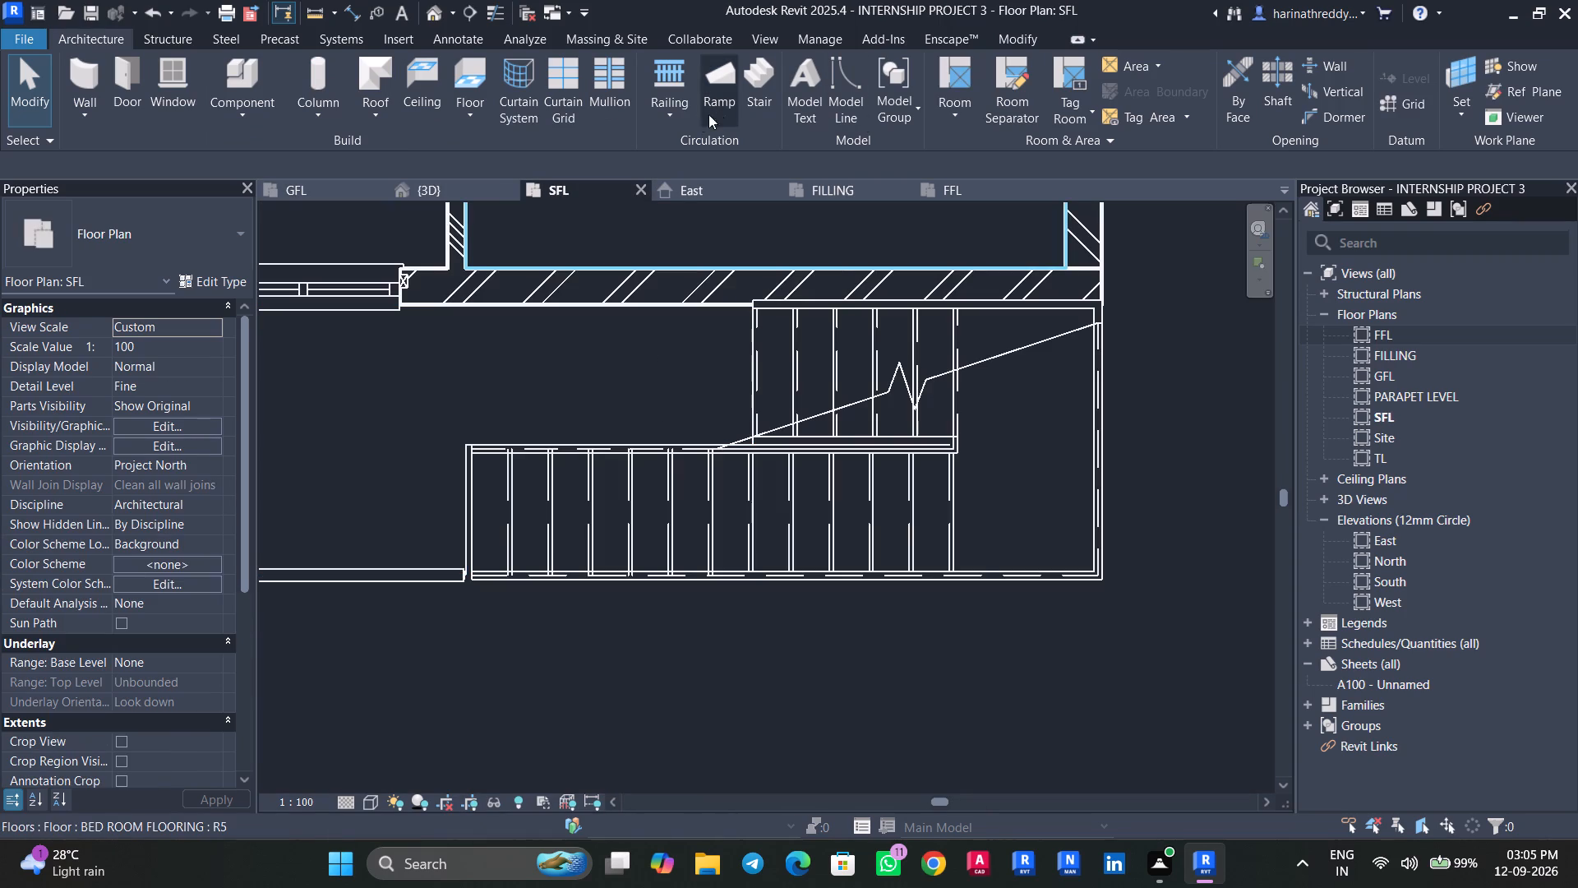
{"action": "left_click", "coordinate": [686, 118]}
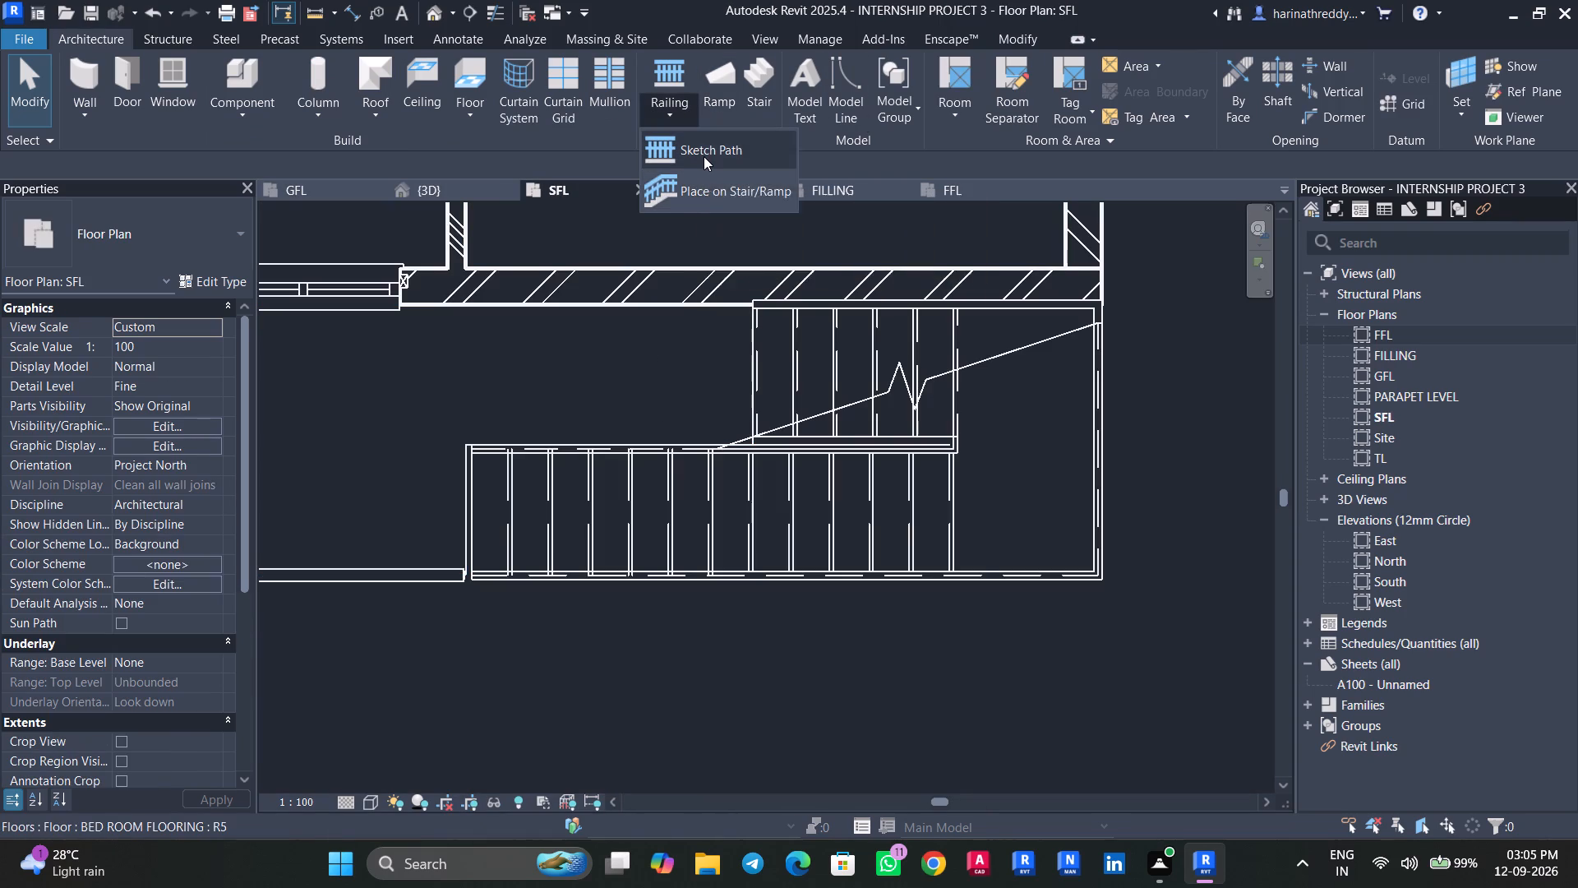
{"action": "left_click", "coordinate": [704, 156]}
{"action": "left_click", "coordinate": [754, 429]}
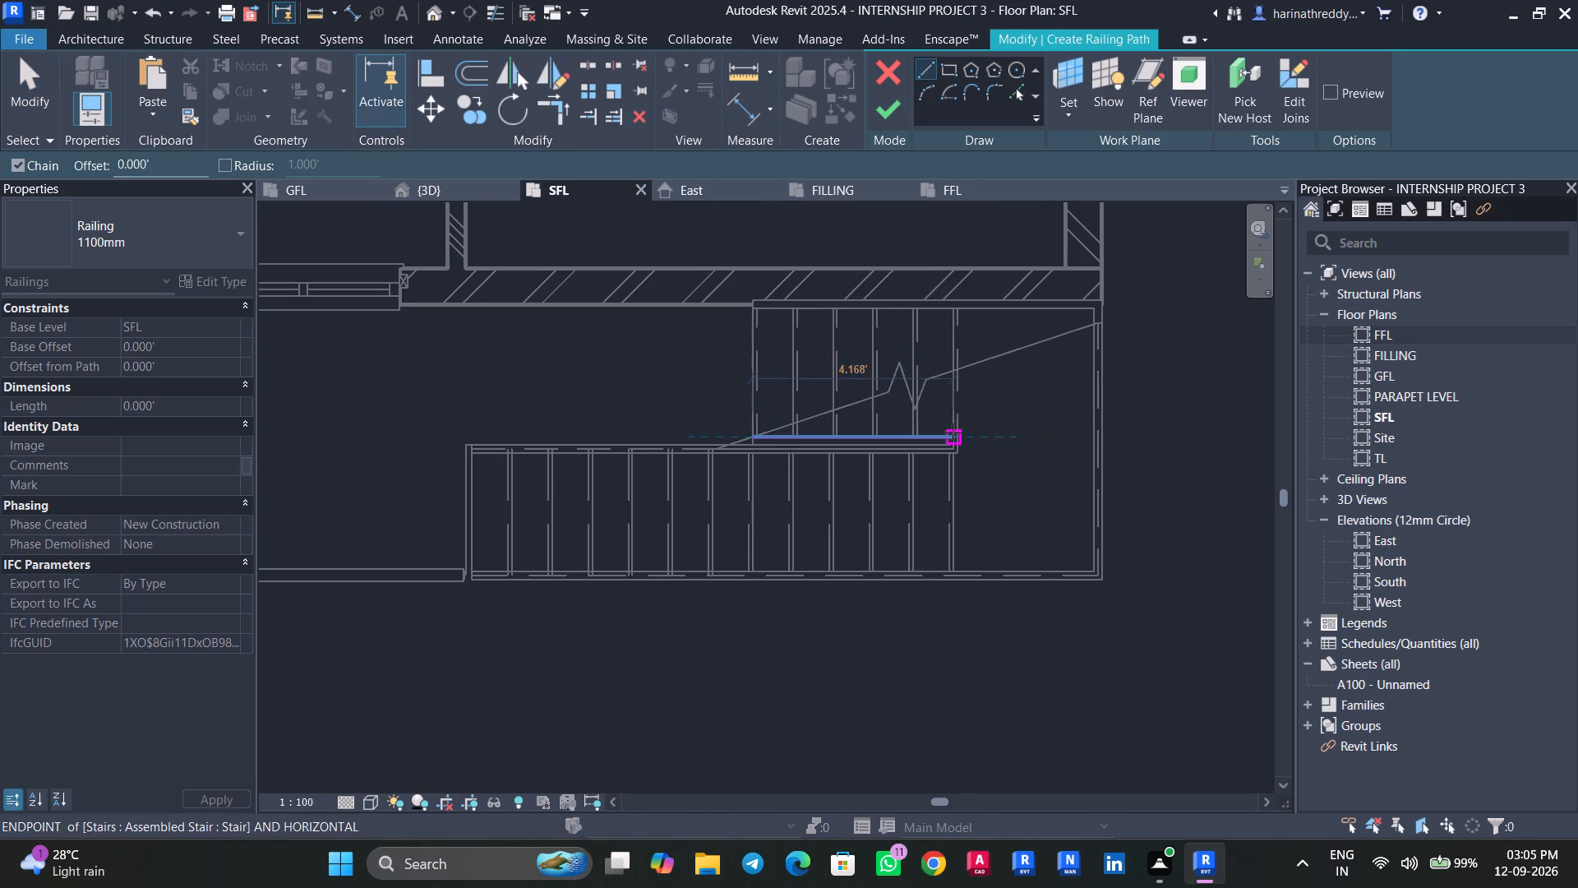
{"action": "left_click", "coordinate": [953, 432]}
{"action": "left_click", "coordinate": [954, 451]}
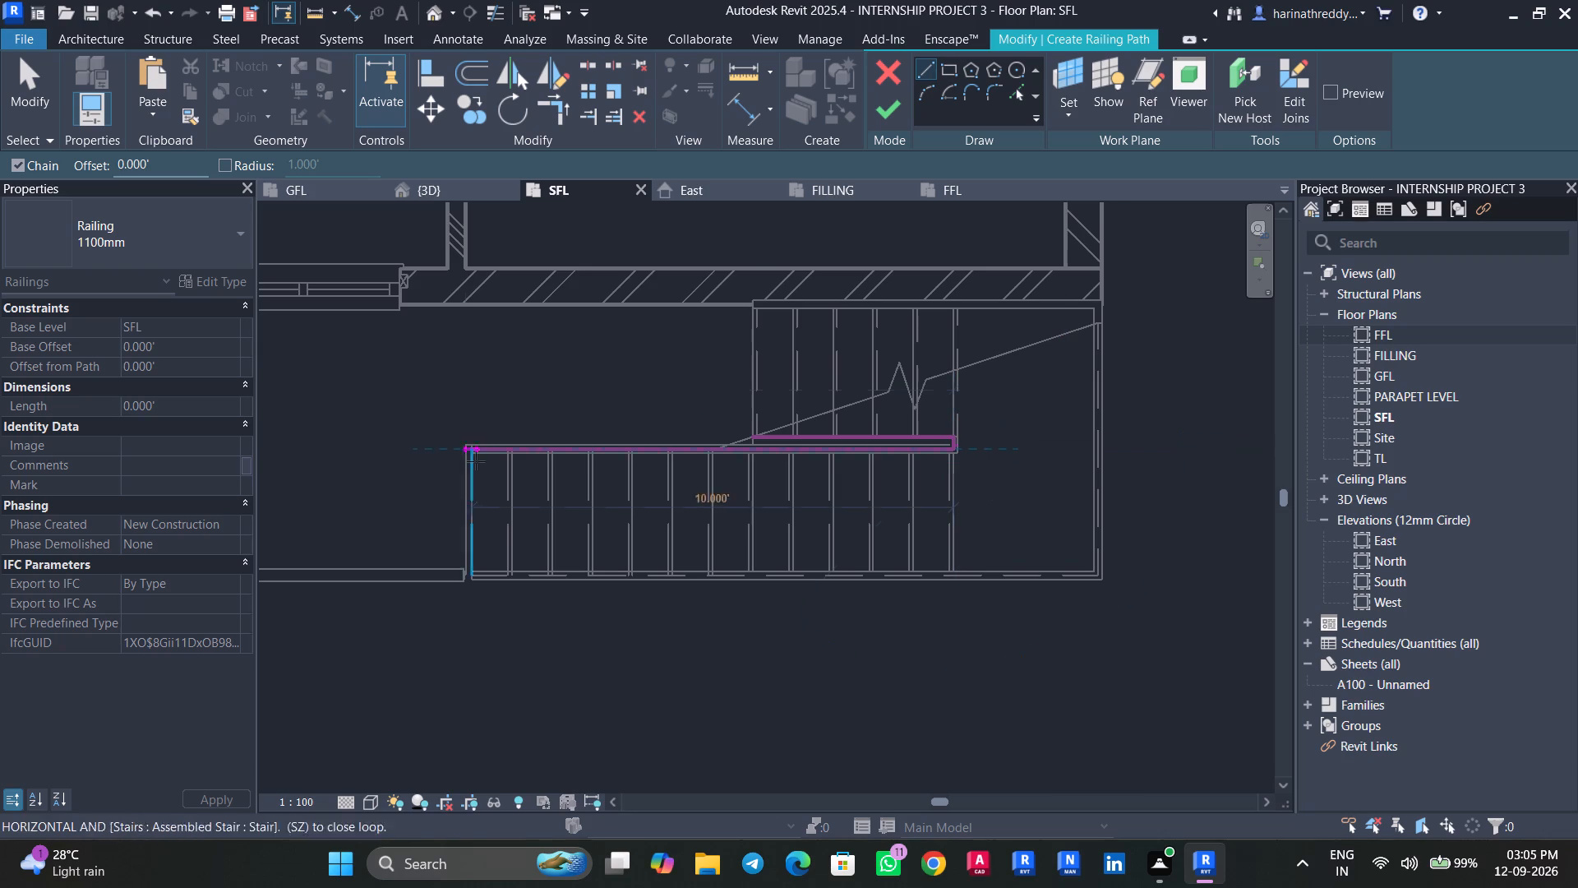
{"action": "left_click", "coordinate": [468, 455]}
{"action": "key", "text": "Escape"}
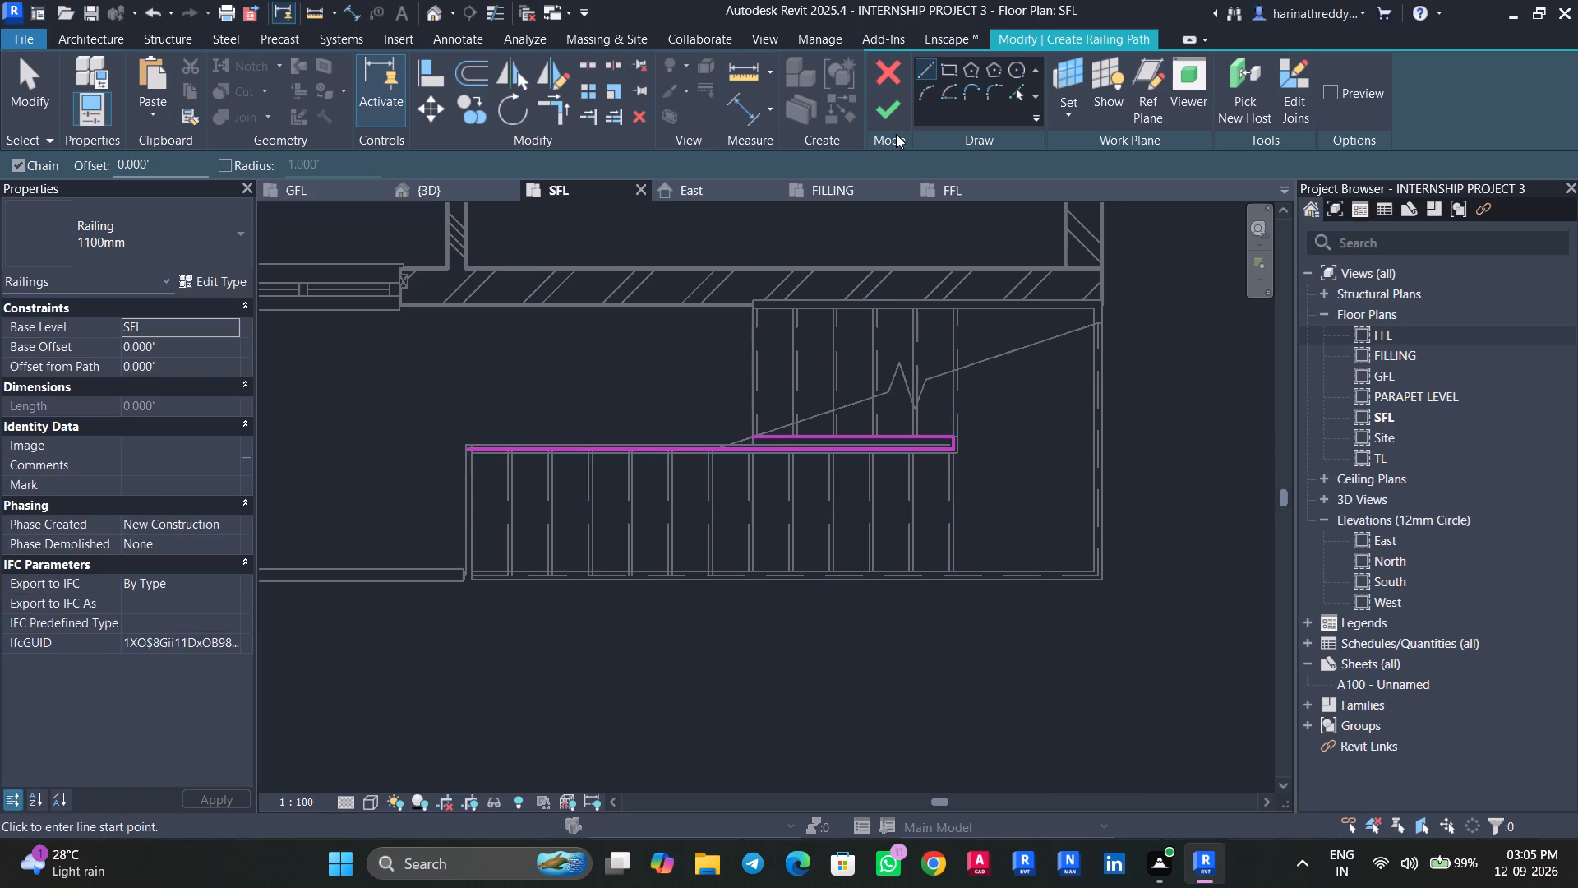
{"action": "left_click", "coordinate": [881, 104]}
In the 3D view, host the new inner-edge railing on the individual assembled stair rising from SFL.
{"action": "left_click", "coordinate": [418, 183]}
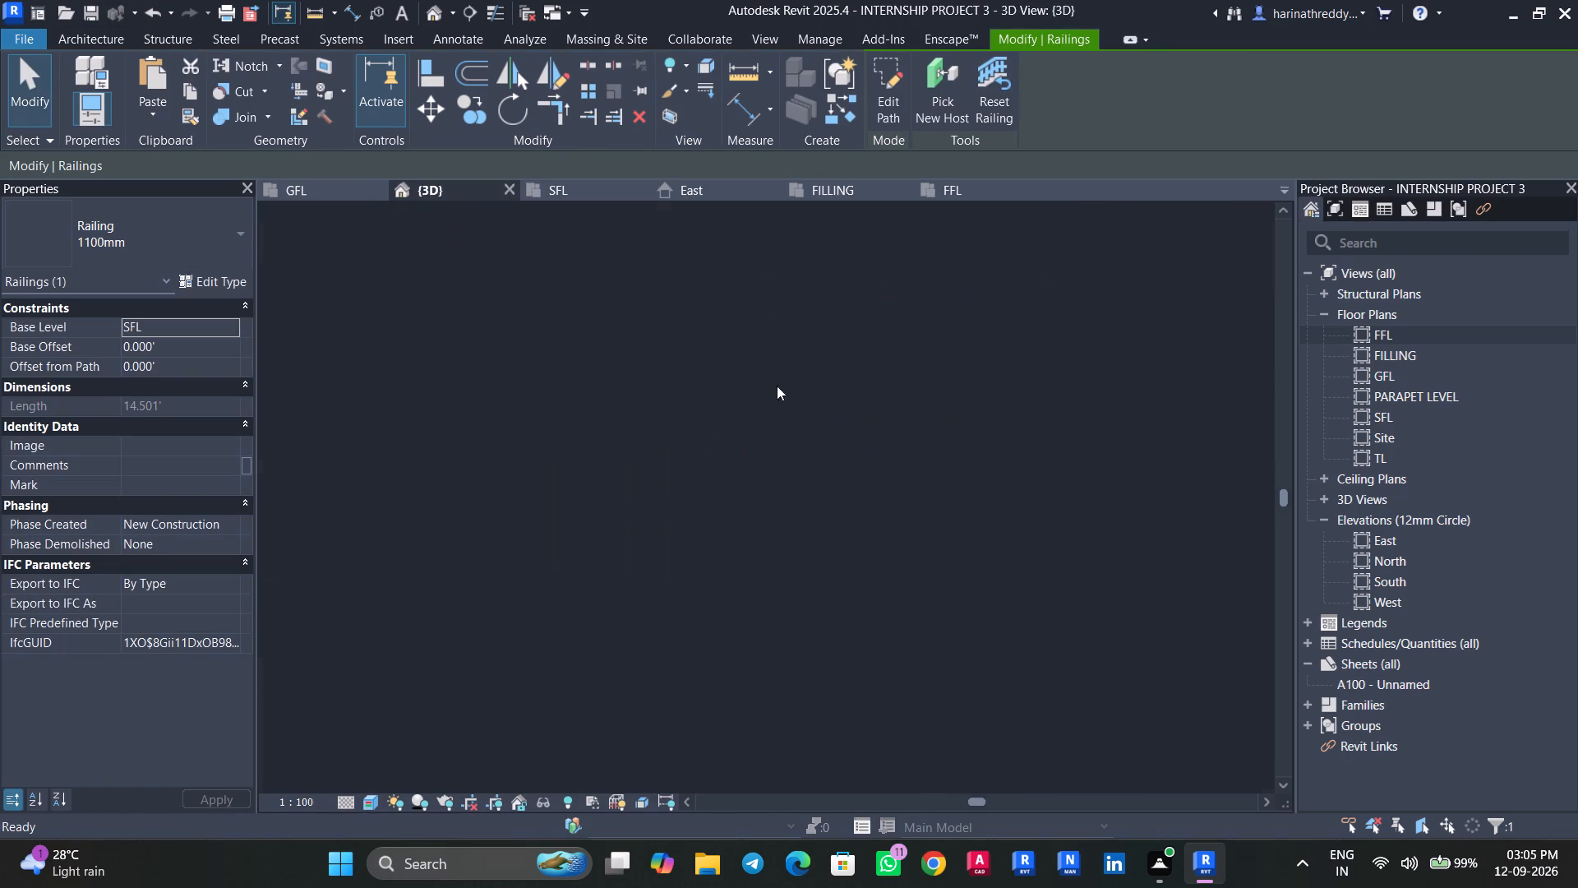
{"action": "middle_click_drag", "start_coordinate": [1165, 445], "coordinate": [883, 671], "text": "shift"}
{"action": "left_click", "coordinate": [930, 109]}
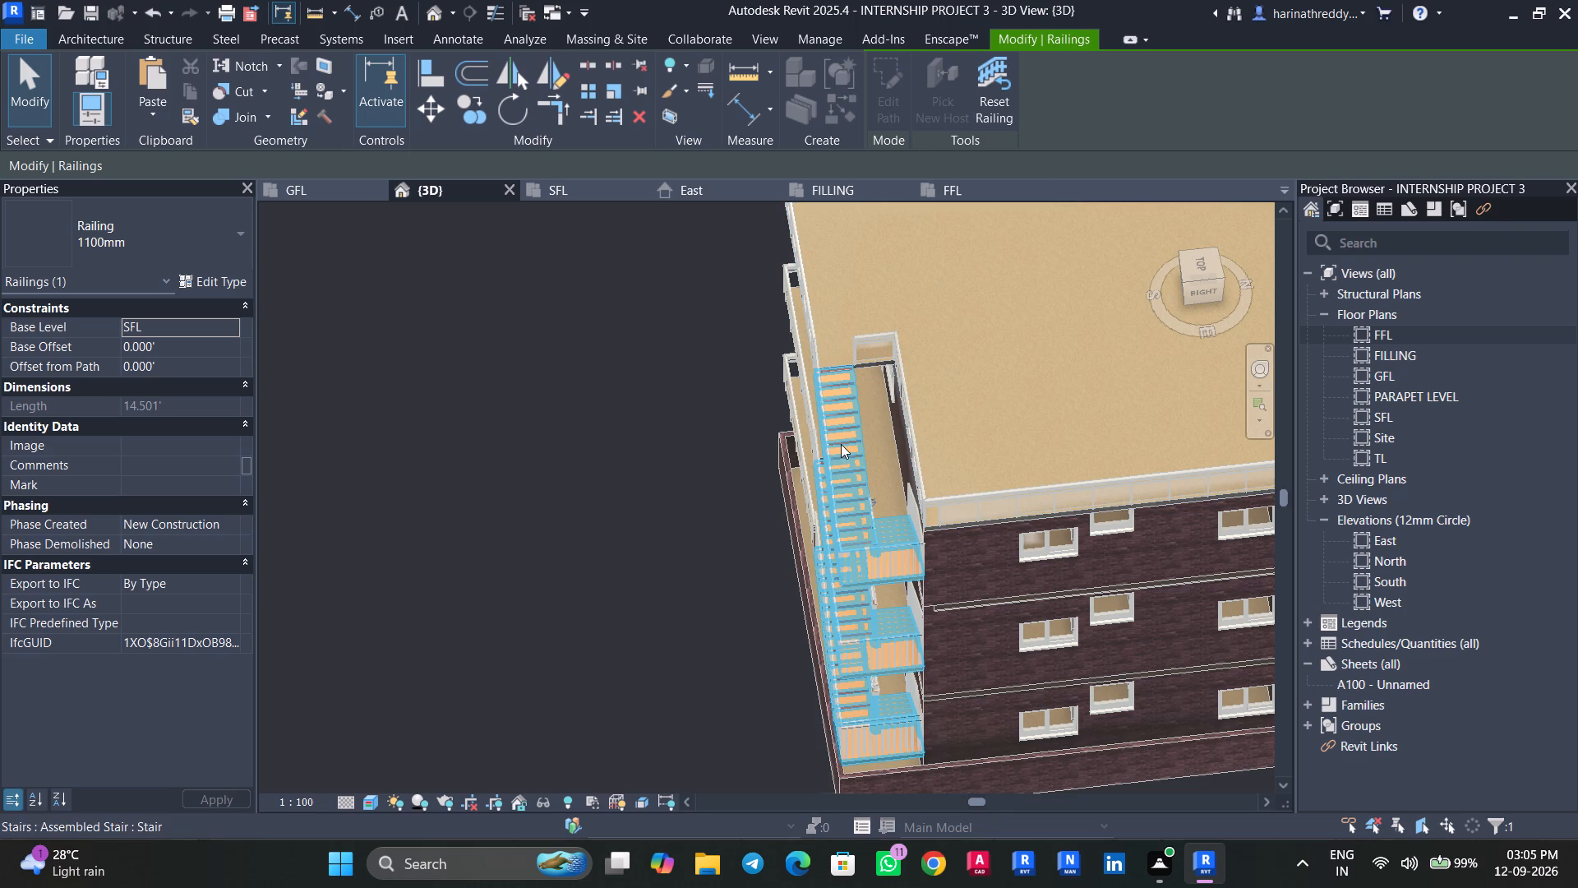
{"action": "key", "text": "Tab"}
{"action": "left_click", "coordinate": [842, 443]}
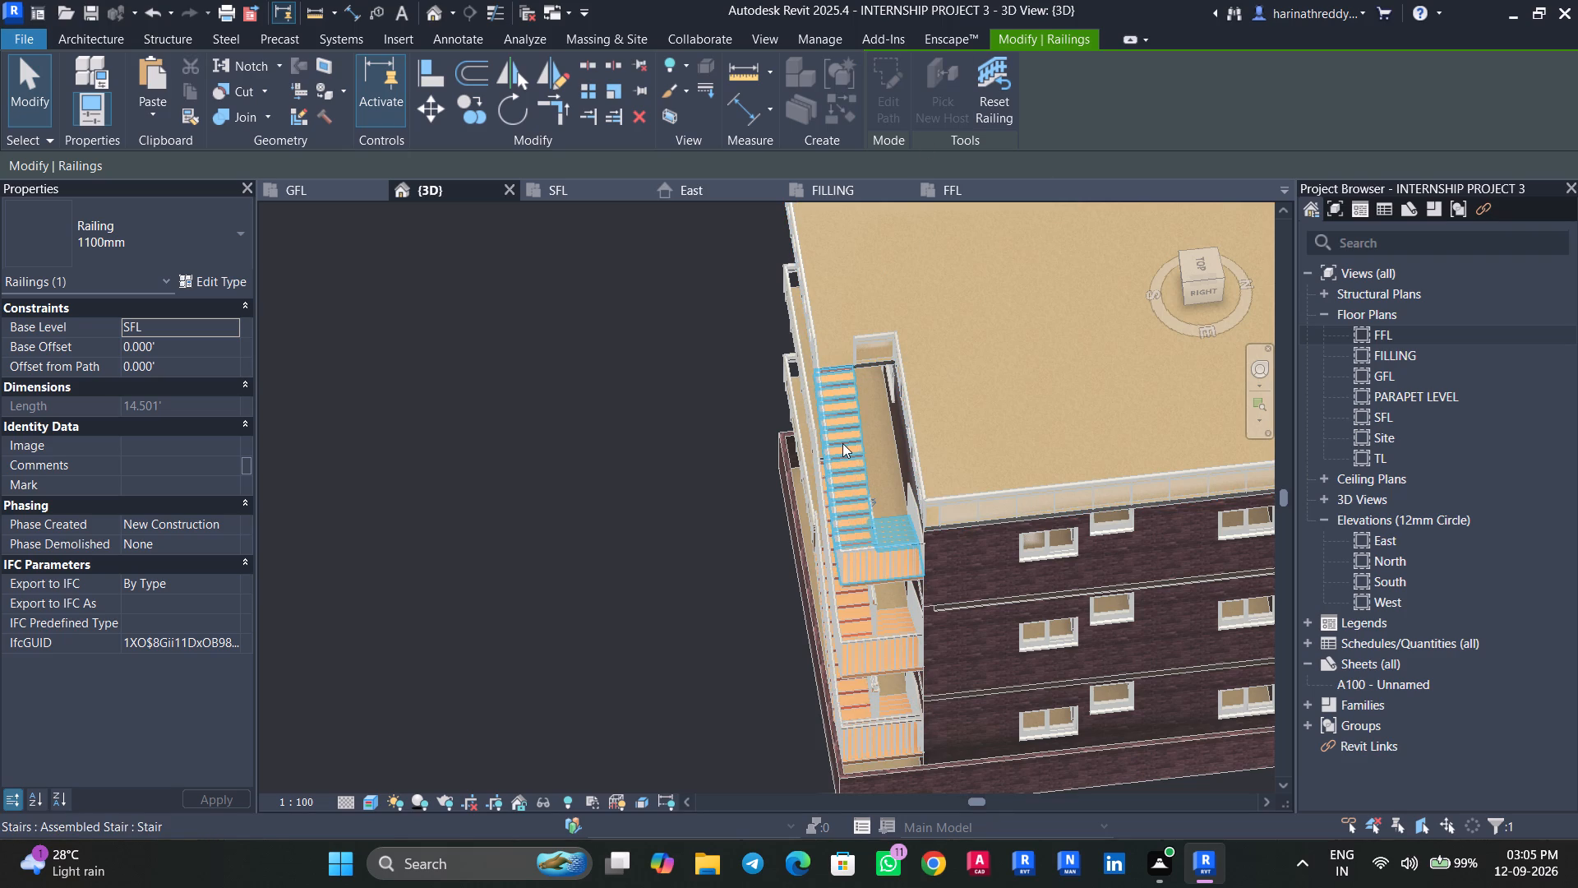
{"action": "key", "text": "Escape"}
{"action": "key", "text": "Escape"}
Examine the stair railings and the undersides of the stair flights from several sides and close up in the 3D view.
{"action": "scroll", "coordinate": [547, 662], "scroll_direction": "down", "scroll_amount": 3}
{"action": "middle_click_drag", "start_coordinate": [559, 667], "coordinate": [672, 505], "text": "shift"}
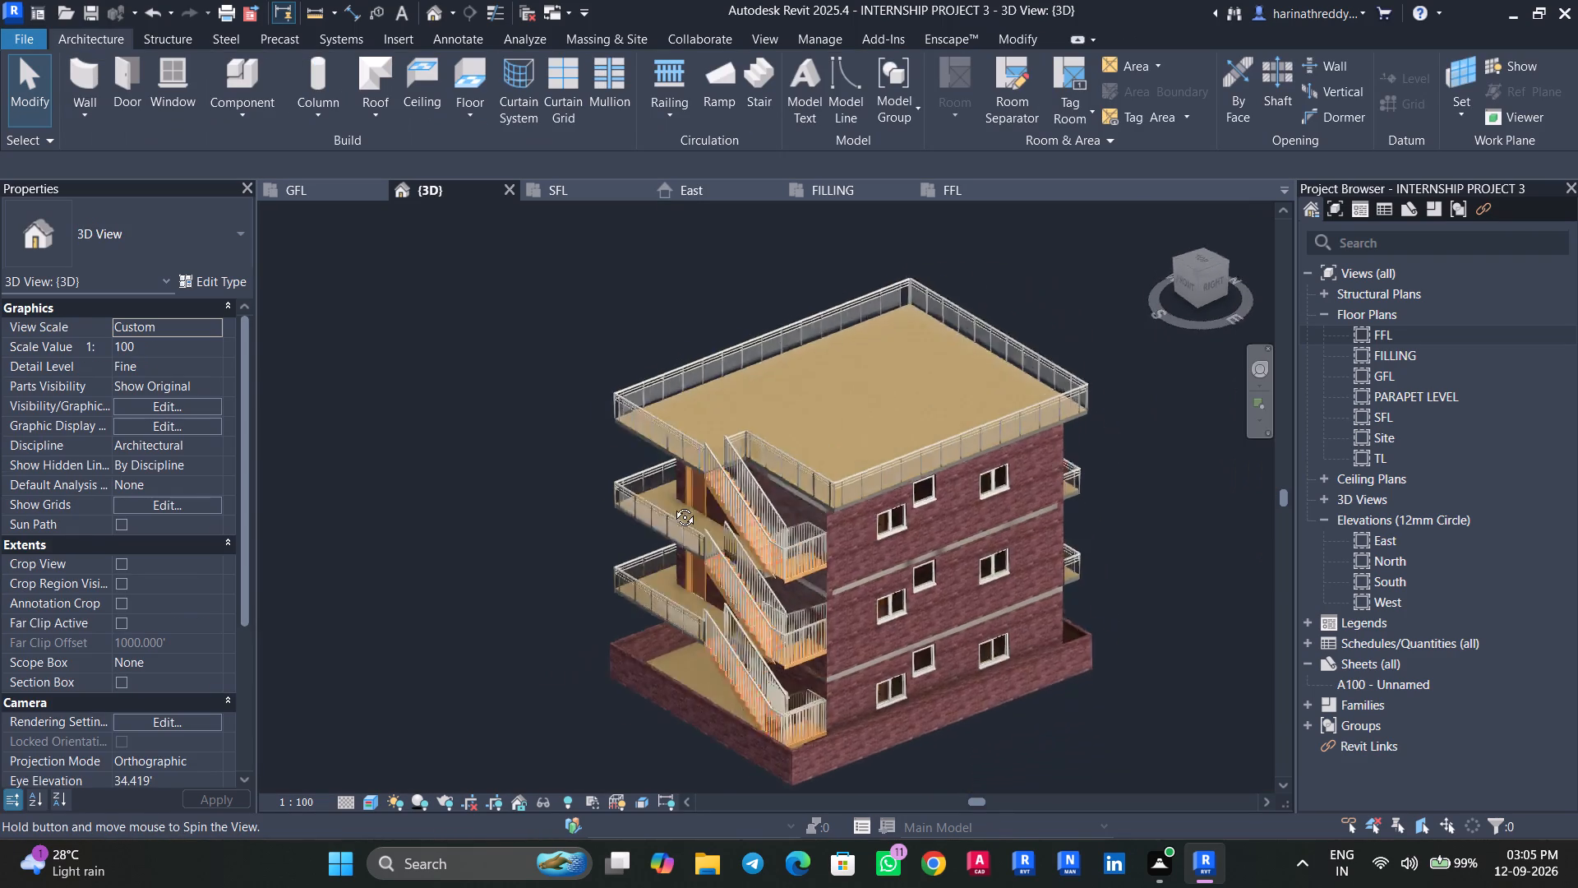
{"action": "middle_click_drag", "start_coordinate": [672, 505], "coordinate": [974, 461], "text": "shift"}
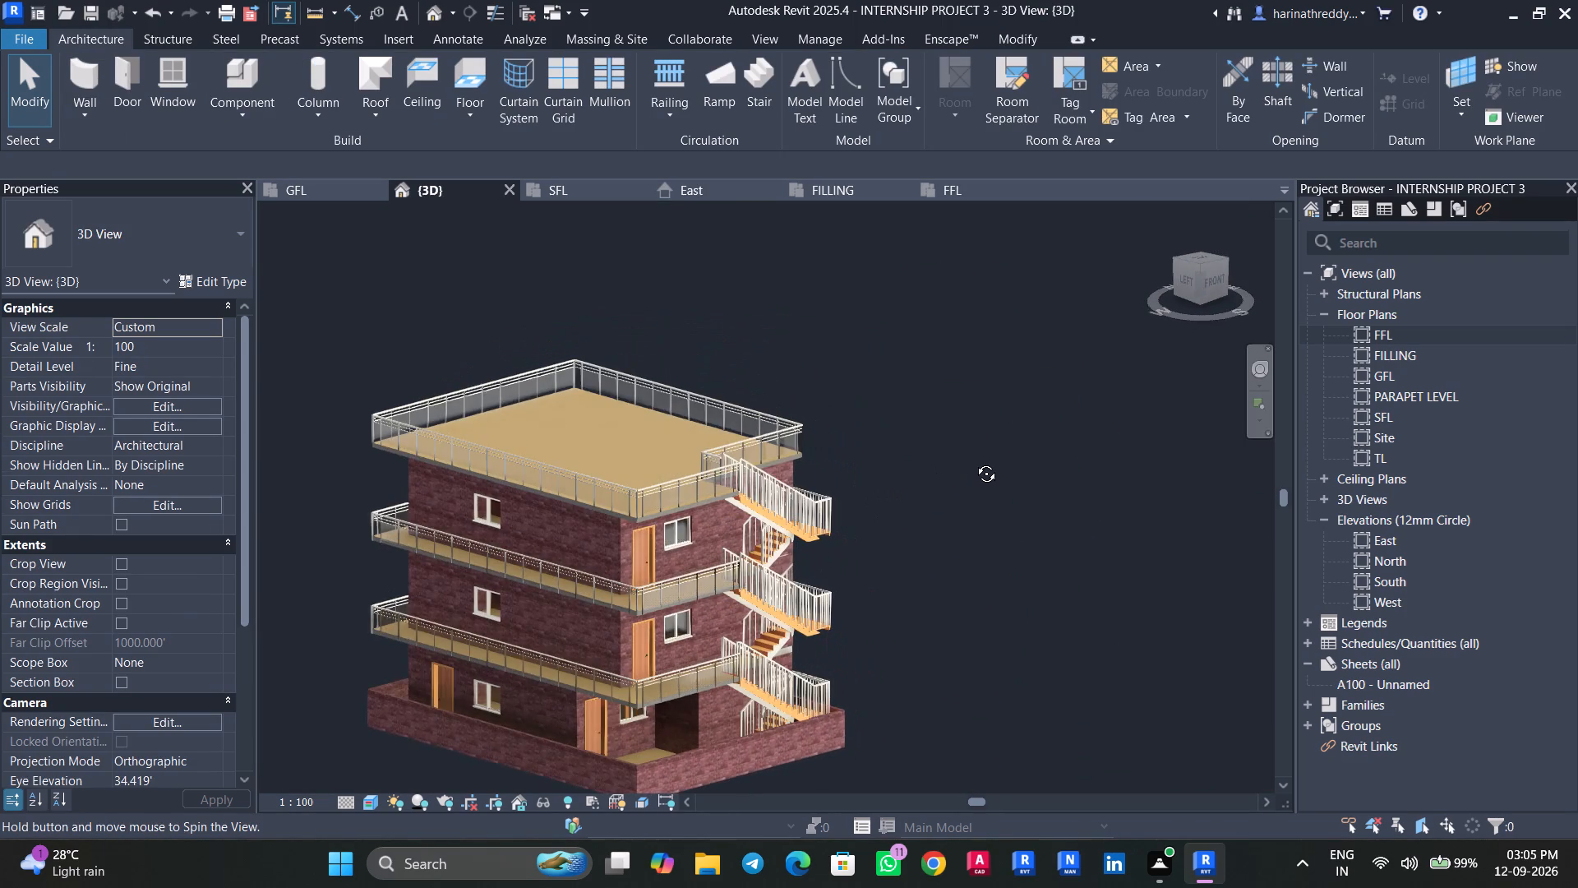
{"action": "middle_click_drag", "start_coordinate": [974, 461], "coordinate": [874, 440], "text": "shift"}
{"action": "left_click", "coordinate": [949, 585]}
{"action": "scroll", "coordinate": [934, 581], "scroll_direction": "up", "scroll_amount": 3}
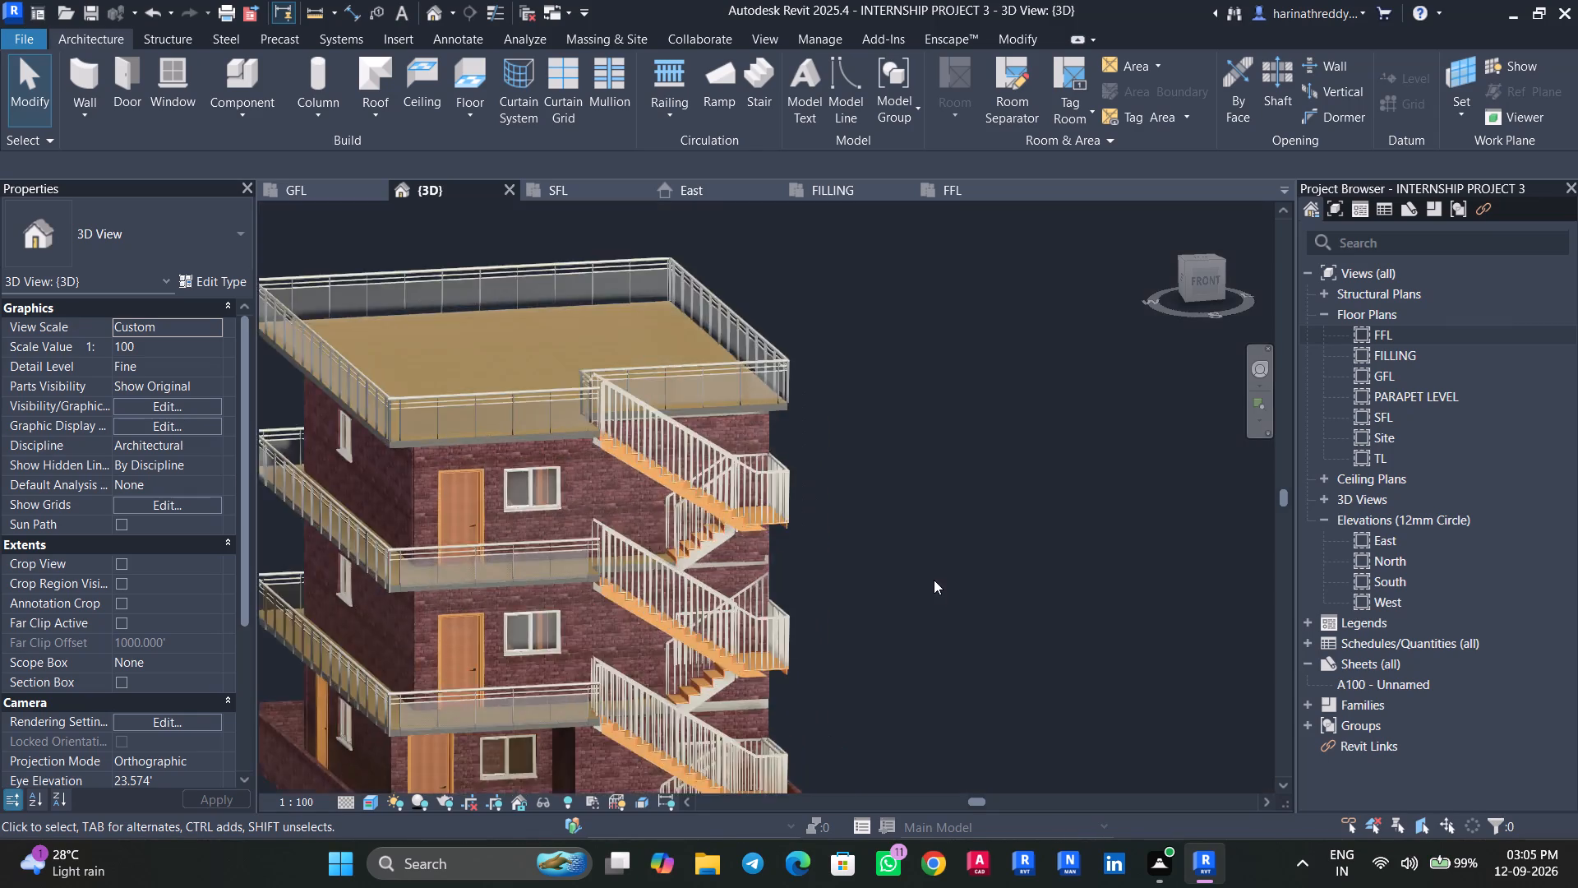
{"action": "scroll", "coordinate": [934, 580], "scroll_direction": "up", "scroll_amount": 5}
{"action": "middle_click_drag", "start_coordinate": [929, 575], "coordinate": [861, 504], "text": "shift"}
{"action": "scroll", "coordinate": [462, 497], "scroll_direction": "up", "scroll_amount": 1}
{"action": "scroll", "coordinate": [462, 497], "scroll_direction": "down", "scroll_amount": 1}
{"action": "scroll", "coordinate": [462, 496], "scroll_direction": "up", "scroll_amount": 6}
{"action": "key", "text": "Escape"}
{"action": "left_click", "coordinate": [593, 459]}
{"action": "key", "text": "Escape"}
{"action": "scroll", "coordinate": [510, 570], "scroll_direction": "down", "scroll_amount": 4}
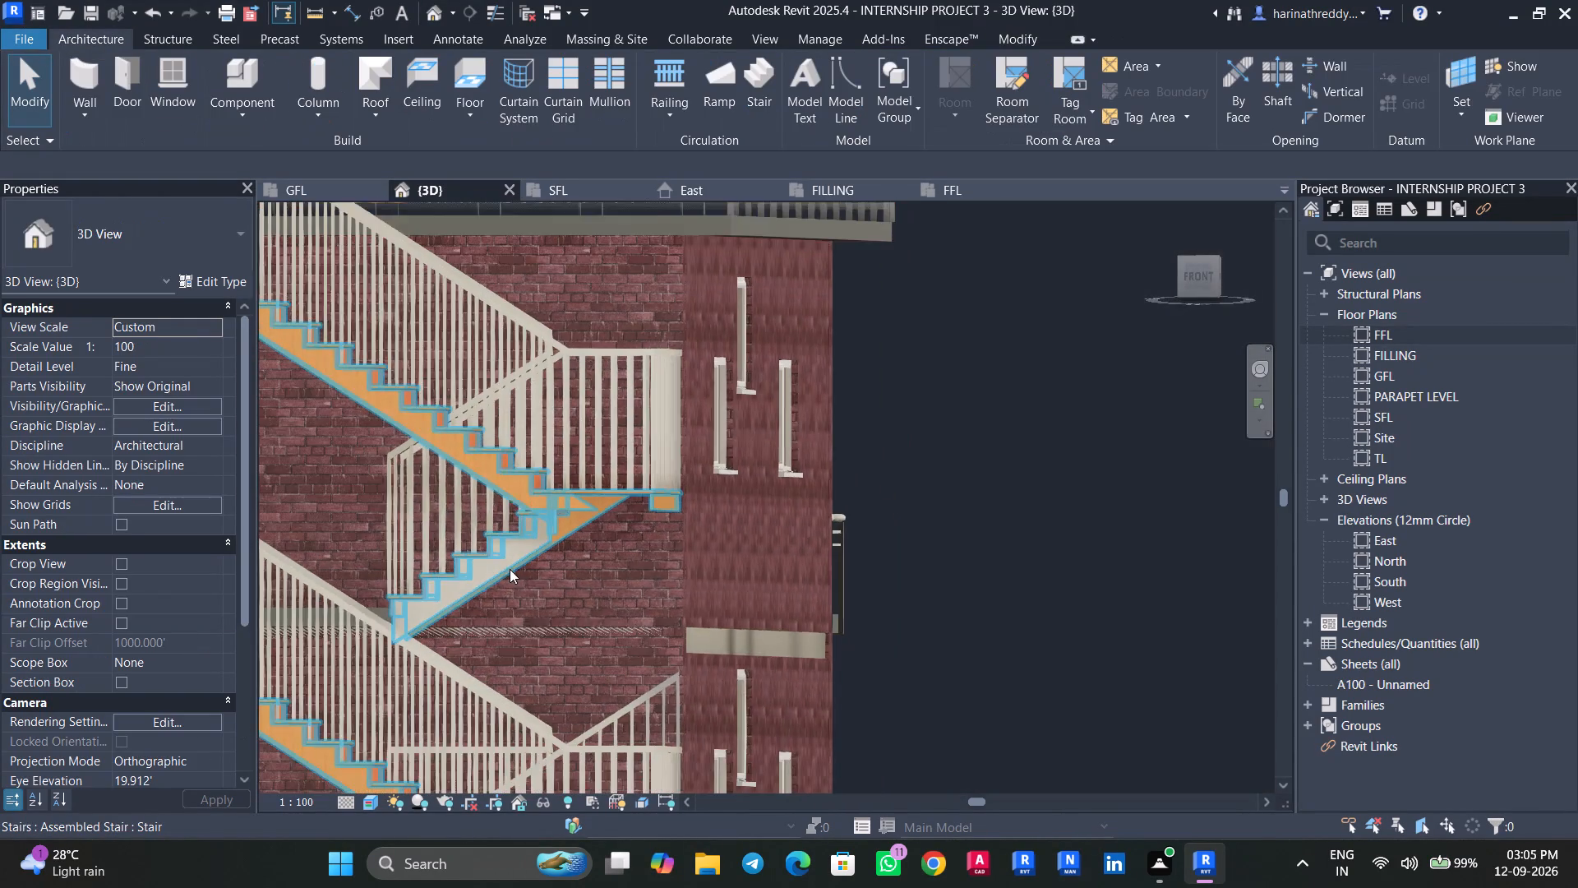
{"action": "left_click", "coordinate": [510, 564]}
{"action": "left_click", "coordinate": [1055, 641]}
{"action": "middle_click_drag", "start_coordinate": [1057, 638], "coordinate": [789, 614], "text": "shift"}
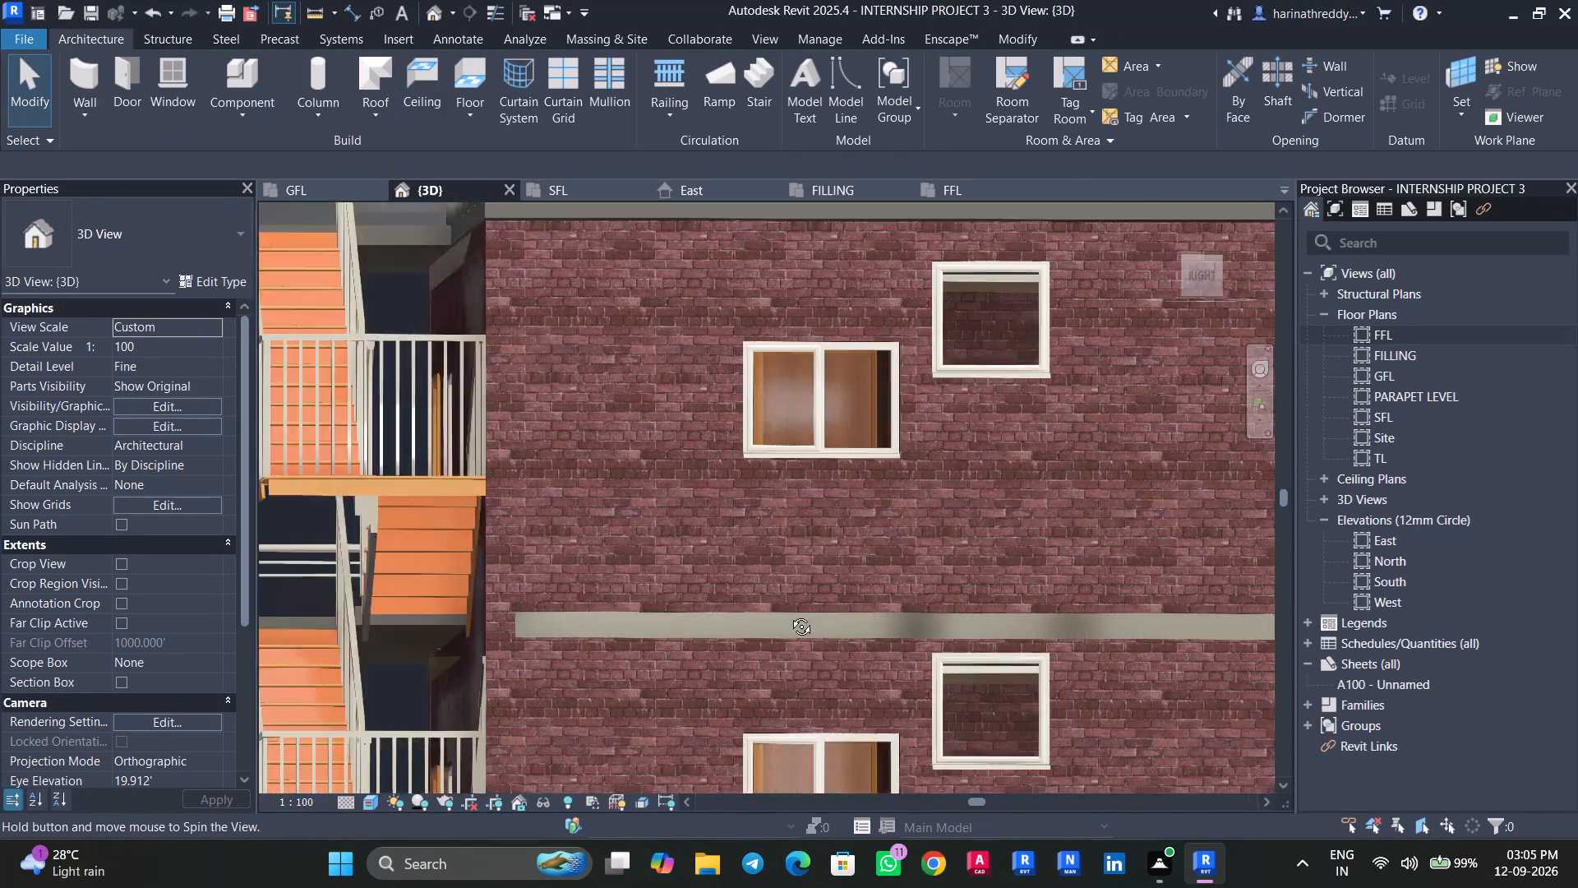
{"action": "middle_click_drag", "start_coordinate": [789, 614], "coordinate": [995, 709], "text": "shift"}
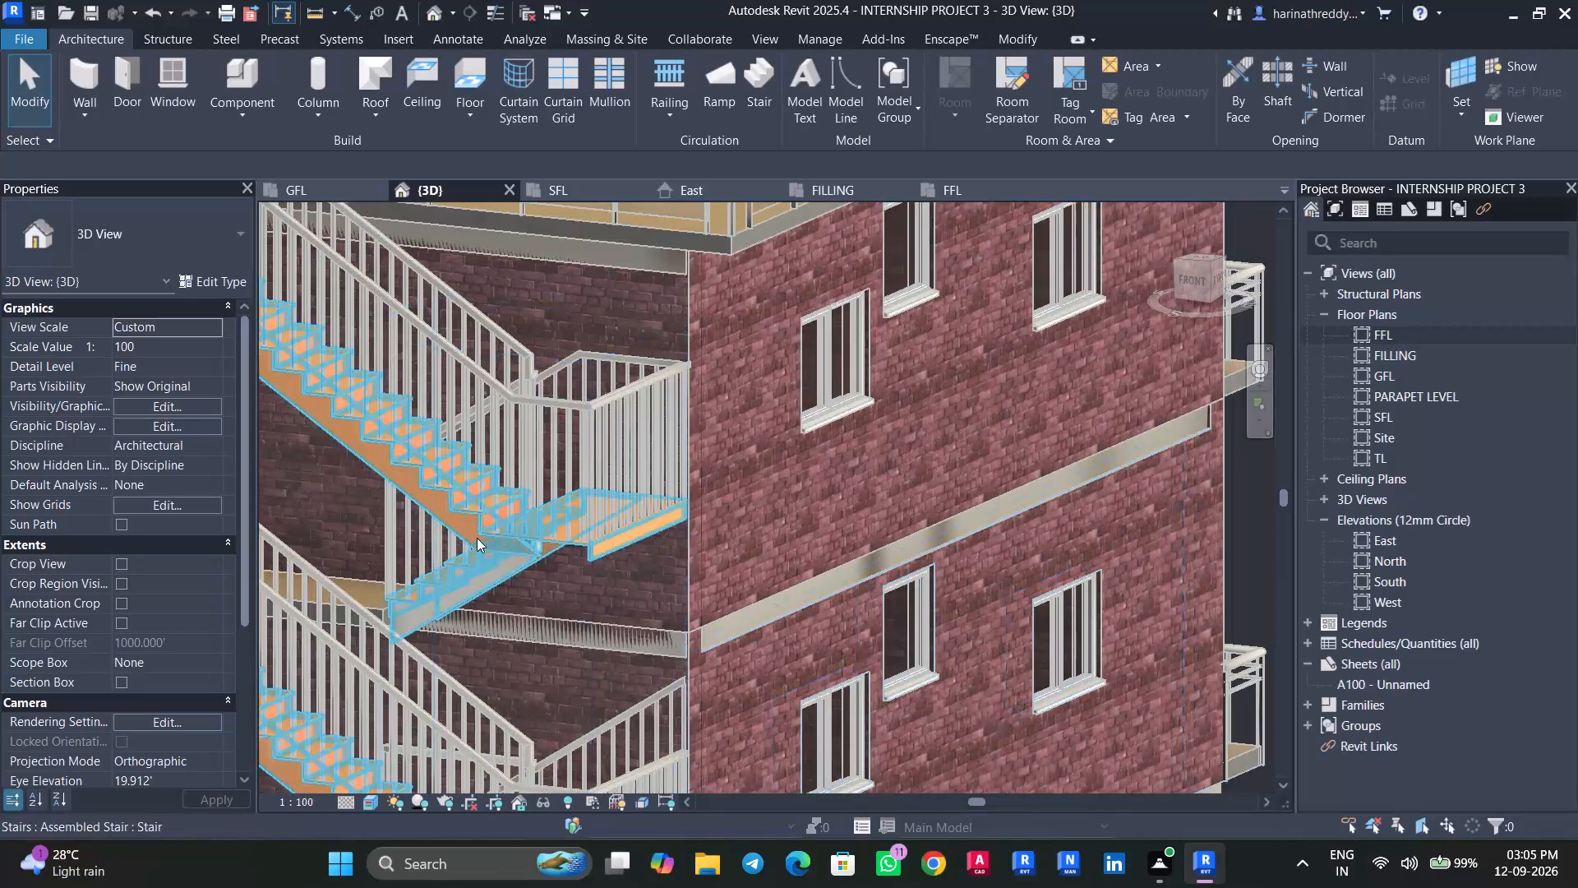
Open the type properties of the STAIR CASE assembled stair.
{"action": "left_click", "coordinate": [477, 538]}
{"action": "left_click", "coordinate": [232, 287]}
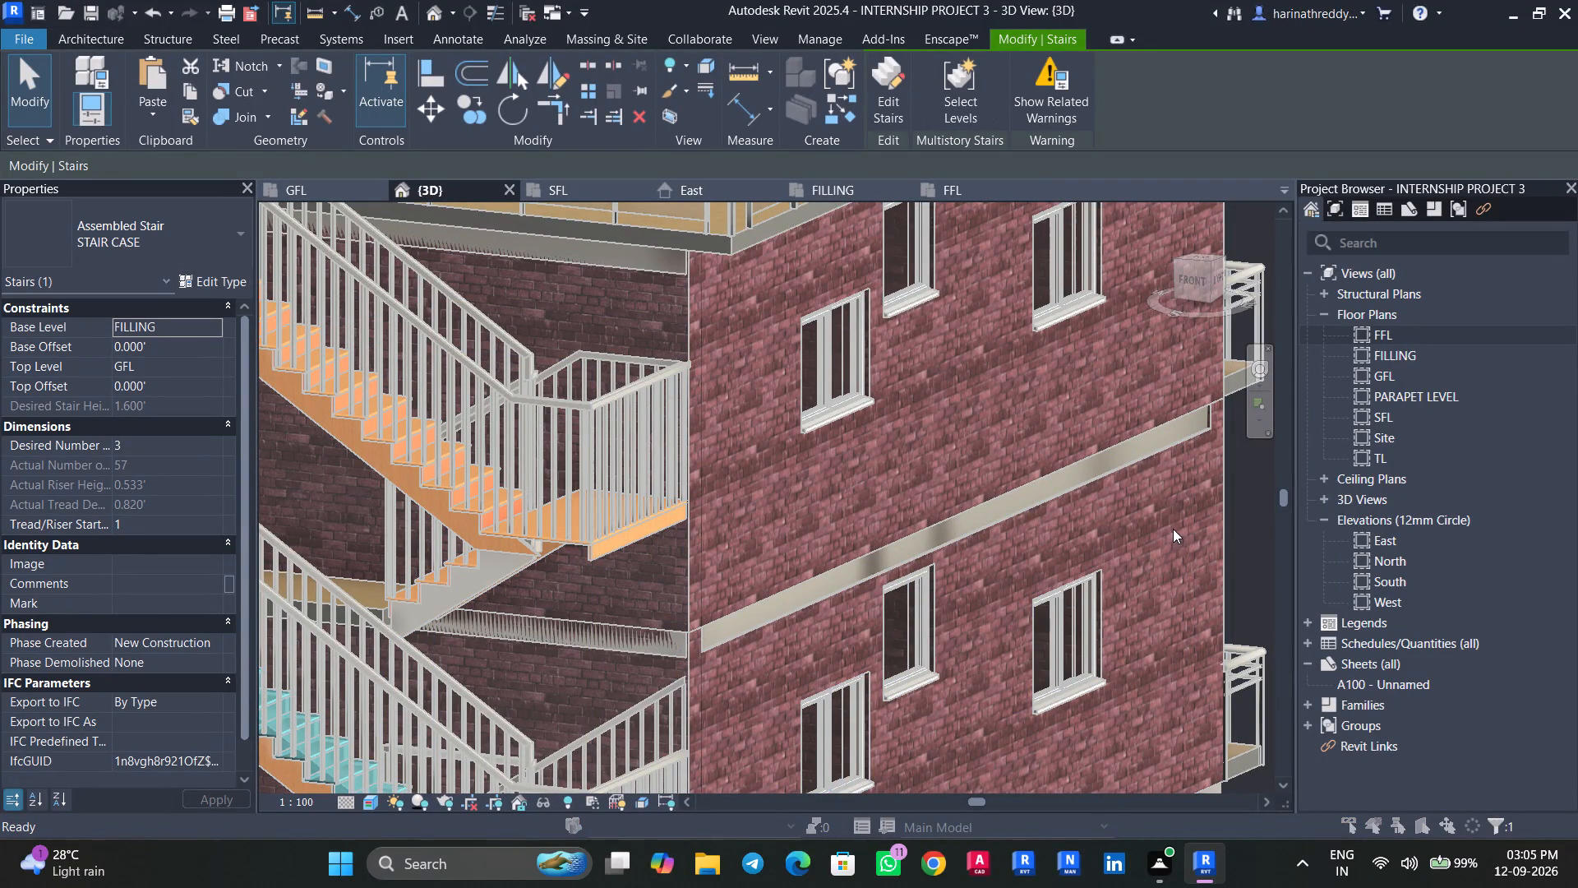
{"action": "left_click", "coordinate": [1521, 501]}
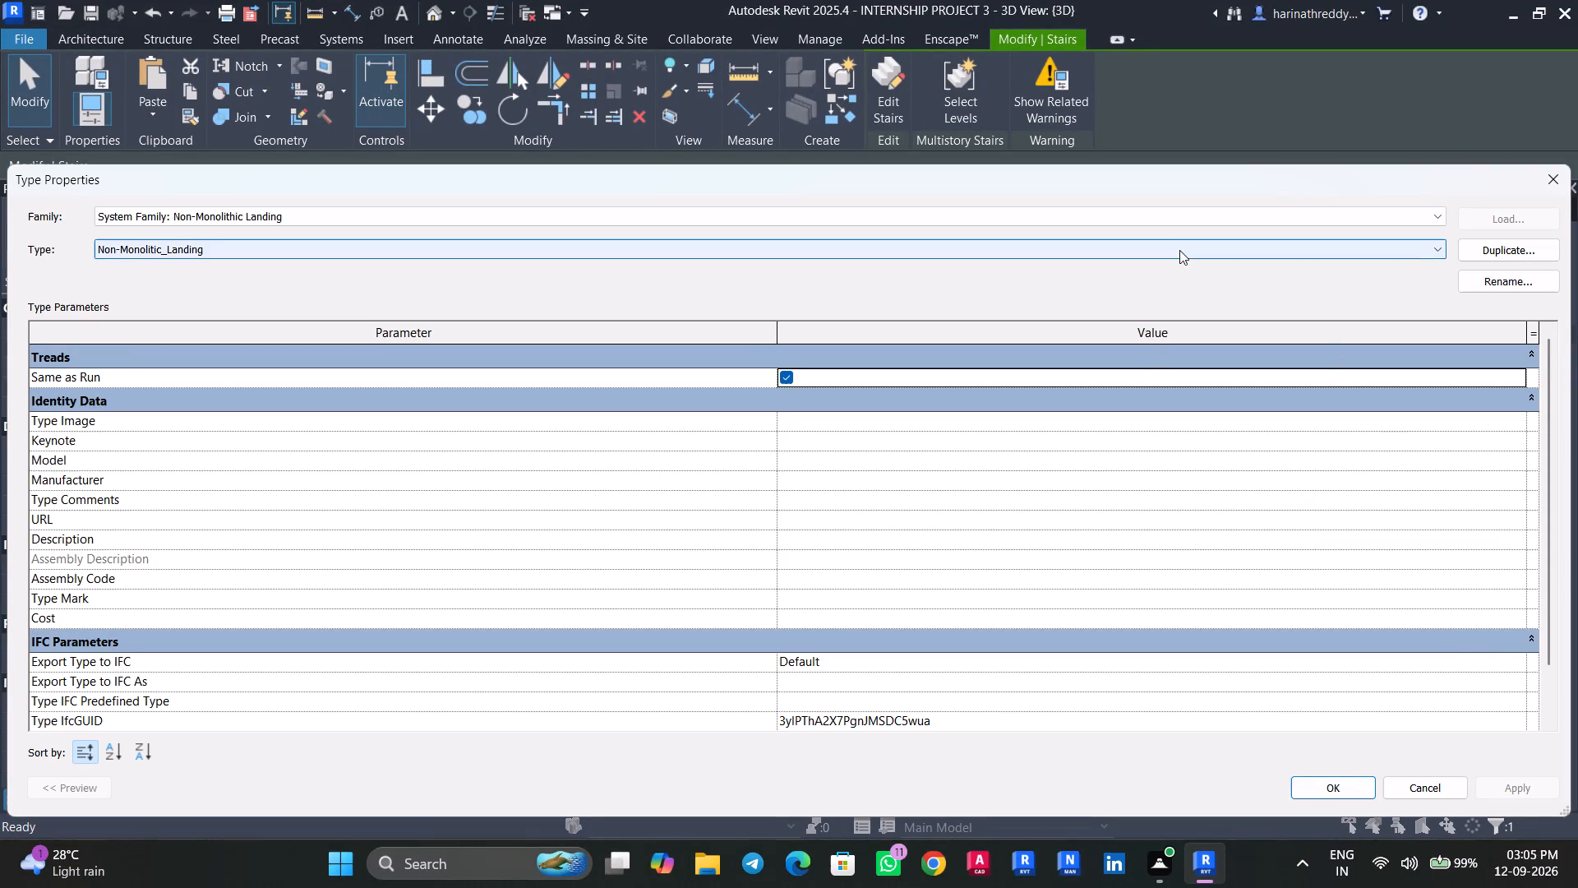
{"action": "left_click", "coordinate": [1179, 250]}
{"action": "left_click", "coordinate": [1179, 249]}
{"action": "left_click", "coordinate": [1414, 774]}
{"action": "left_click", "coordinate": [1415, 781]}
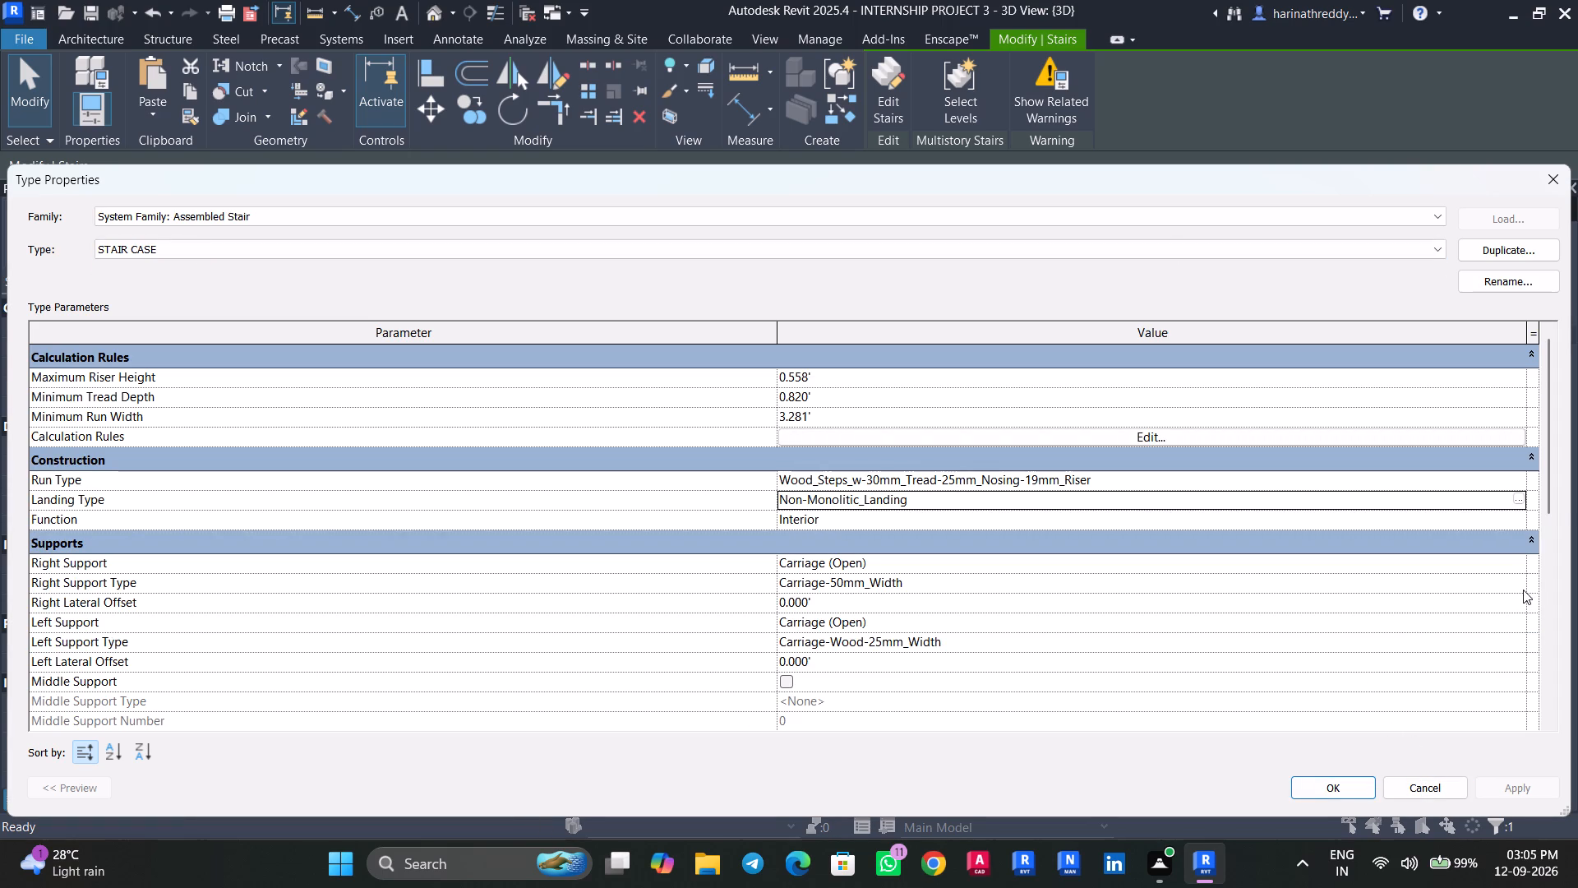
Set both Right Support and Left Support of the STAIR CASE type to Stringer (Closed) and apply the change.
{"action": "left_click", "coordinate": [1521, 565]}
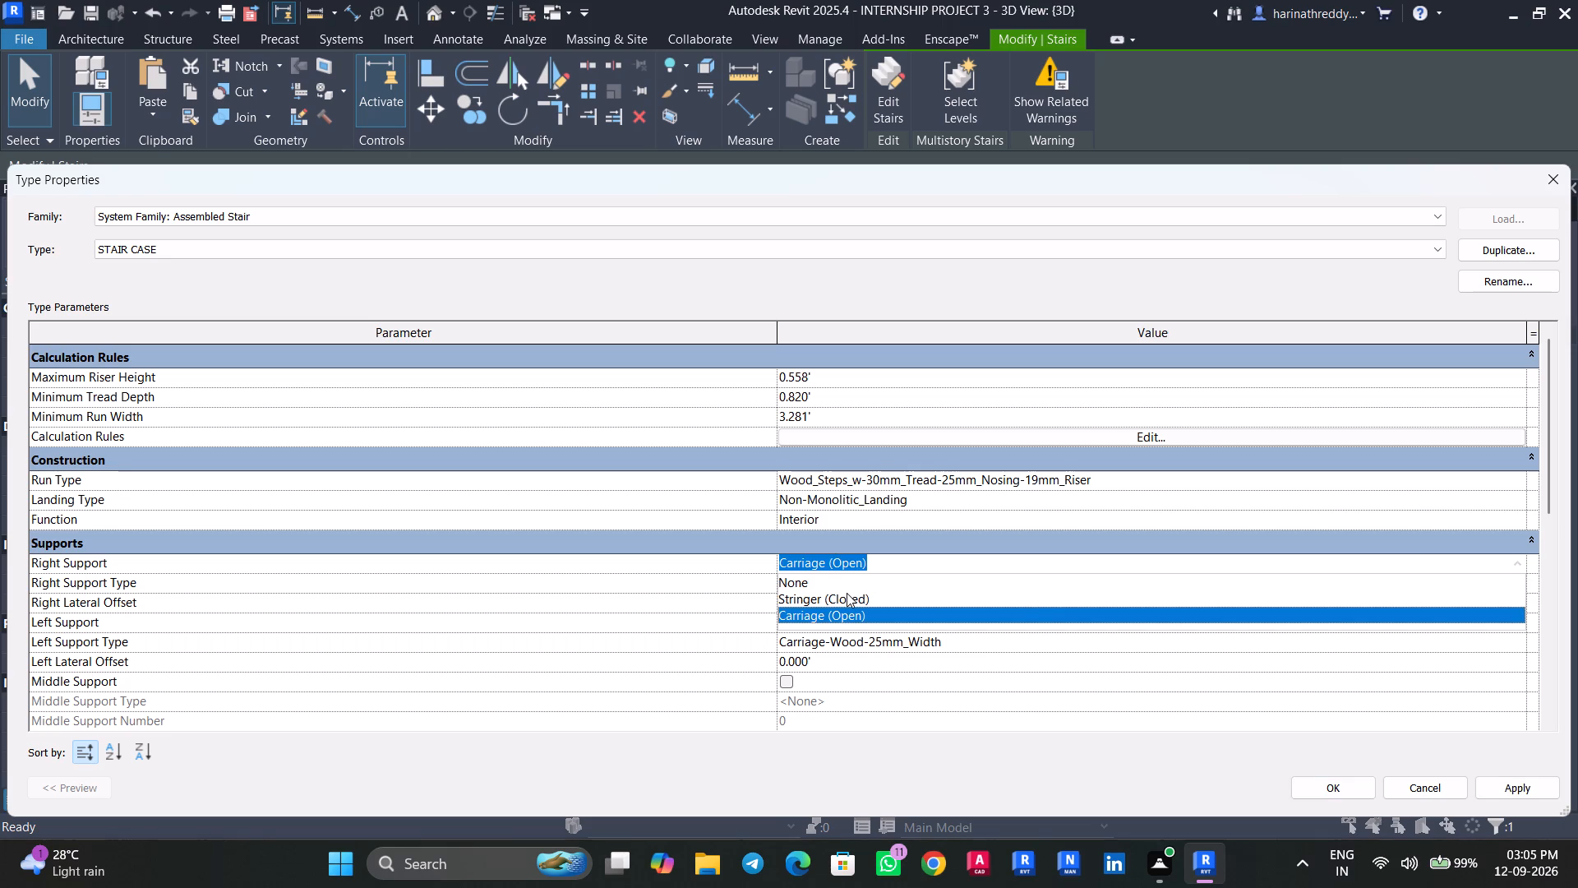
{"action": "left_click", "coordinate": [844, 594]}
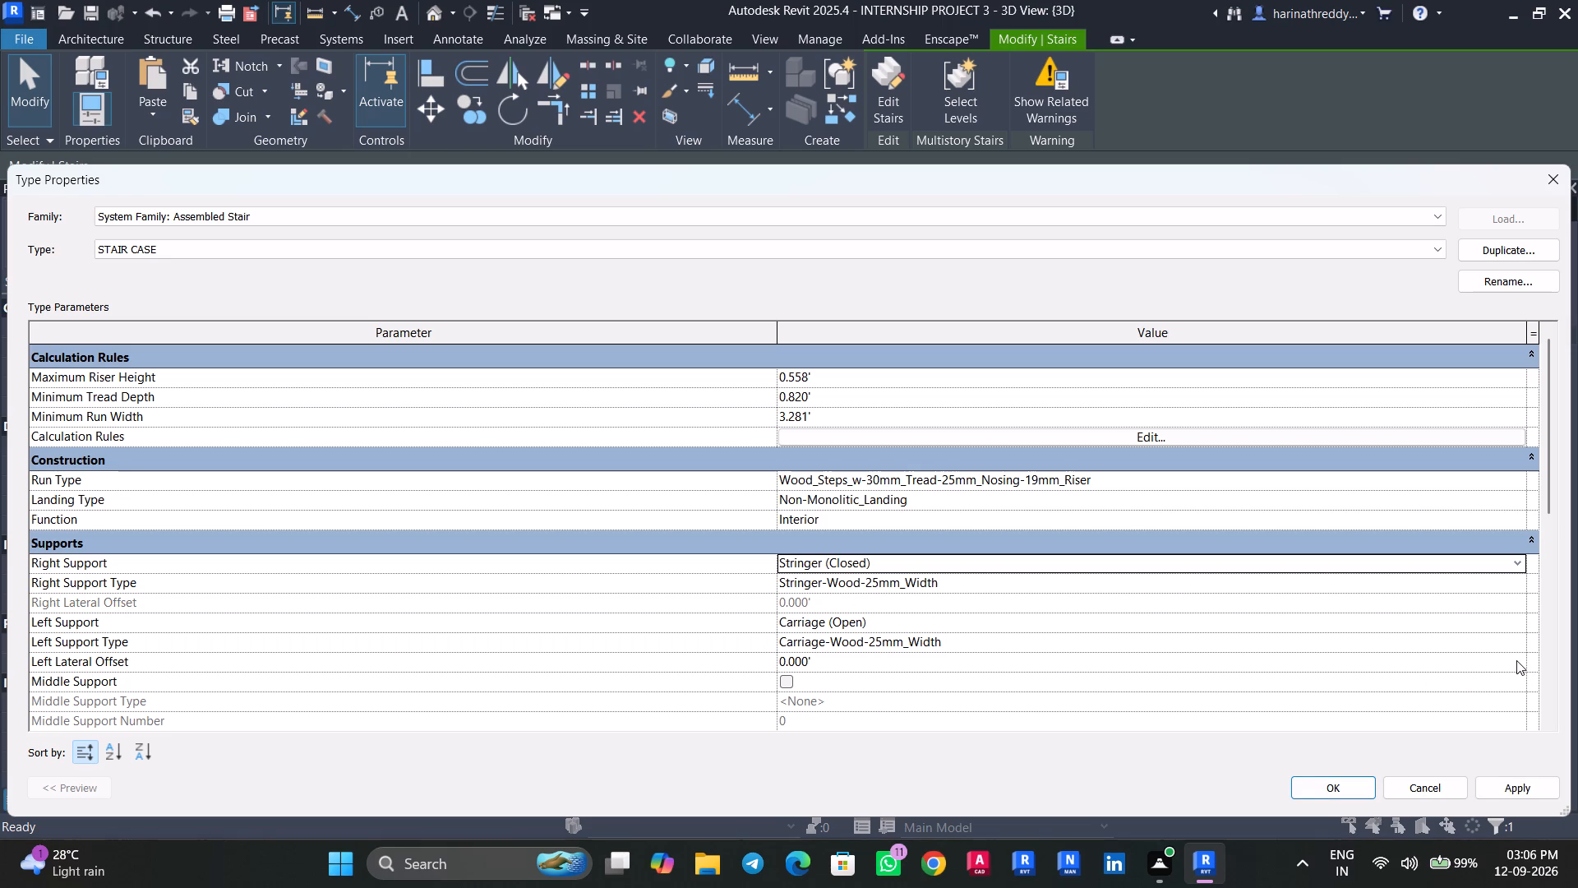
{"action": "left_click", "coordinate": [1525, 636]}
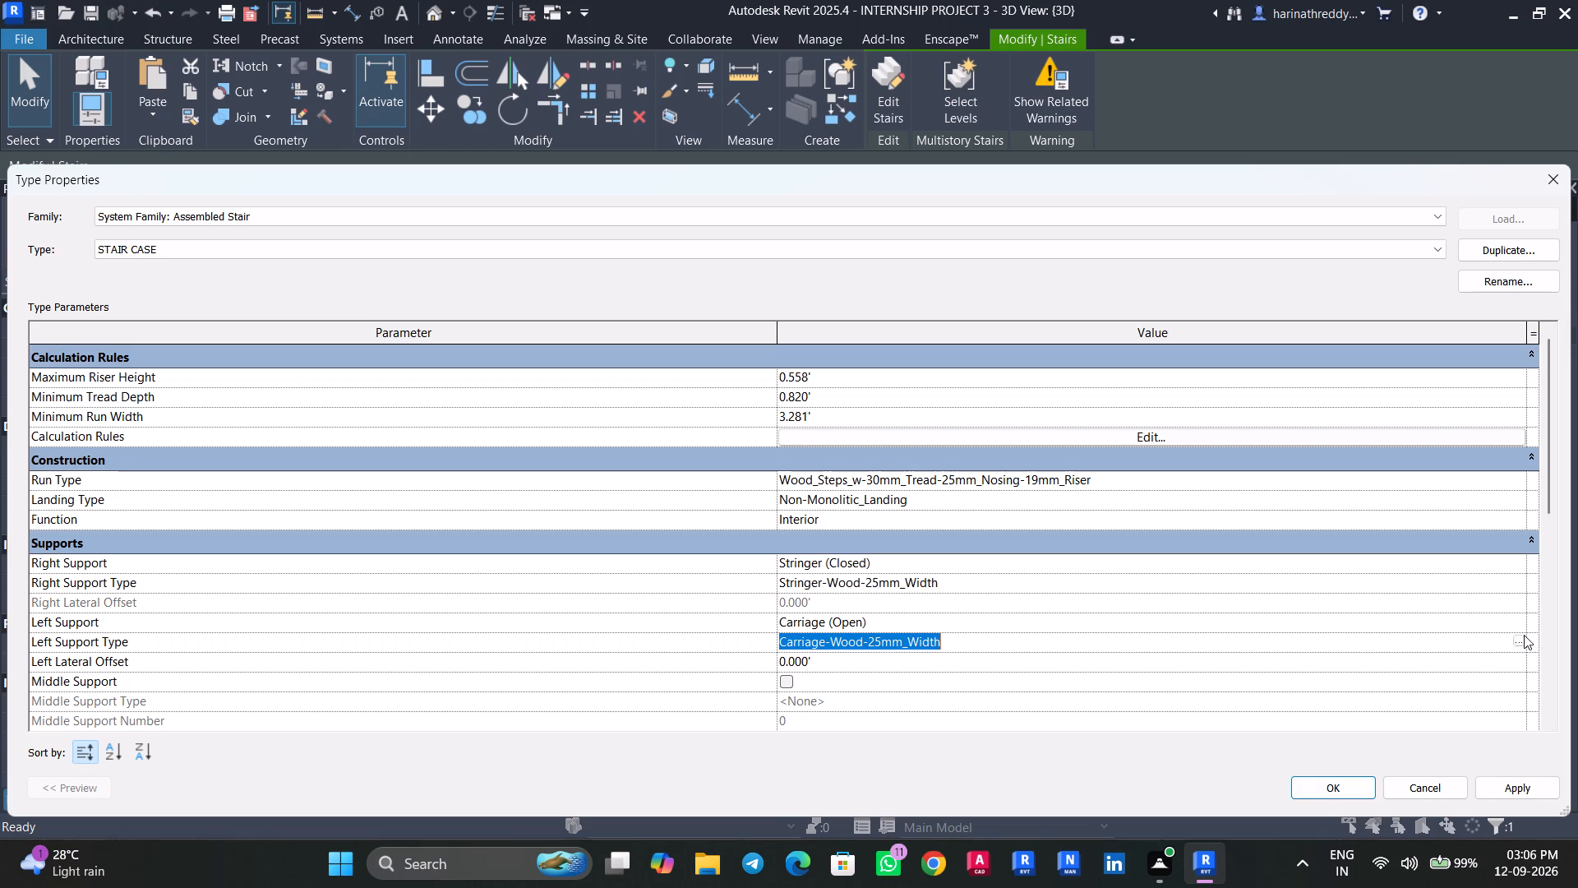
{"action": "left_click", "coordinate": [1524, 621]}
{"action": "left_click", "coordinate": [836, 654]}
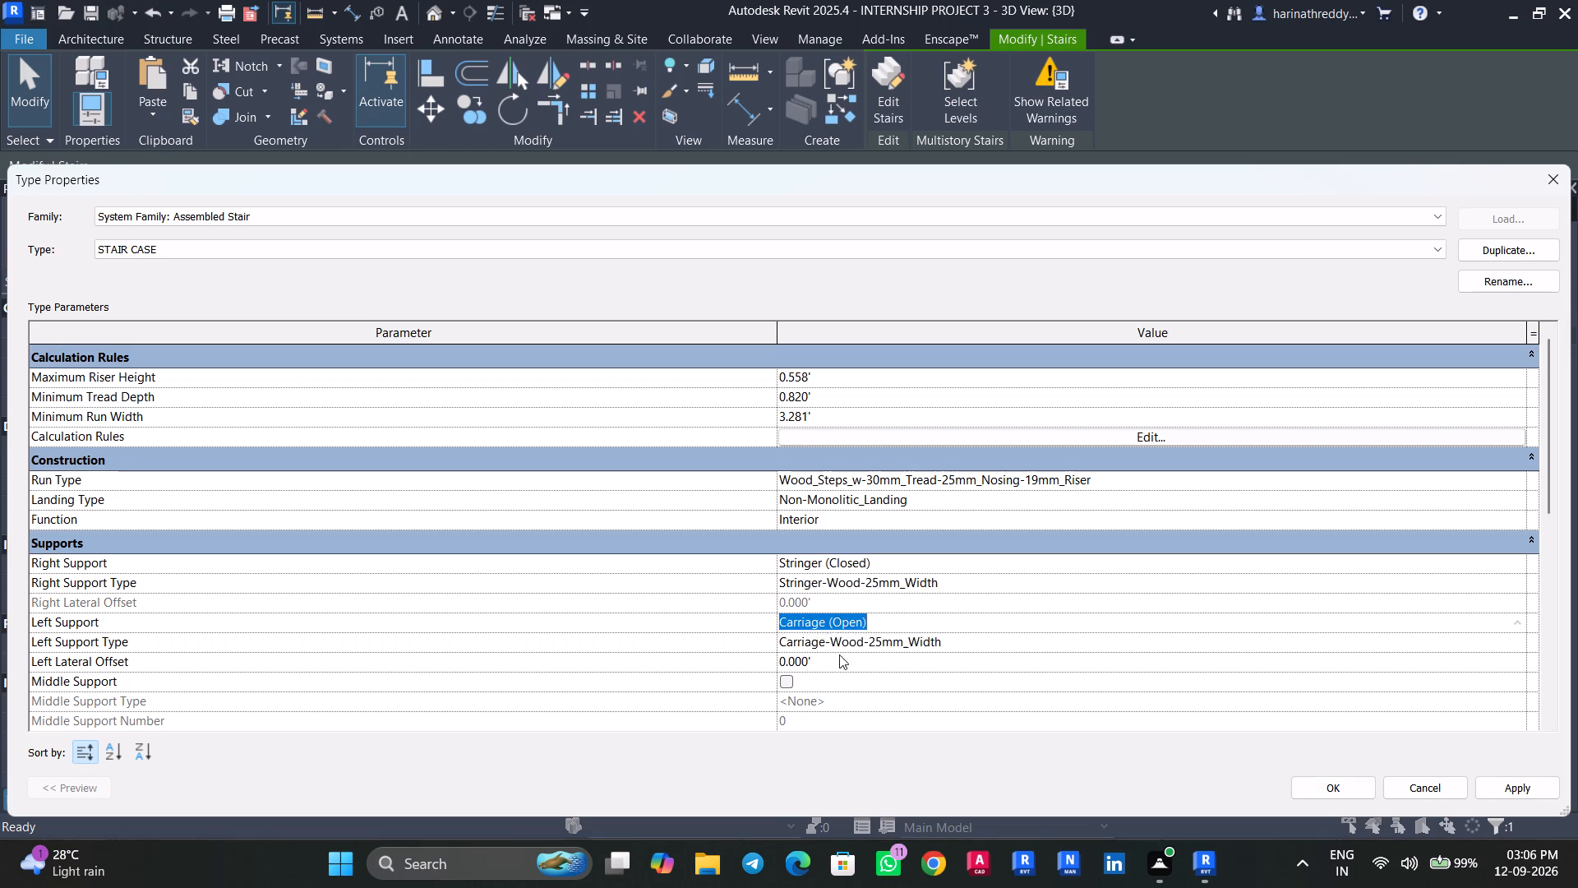
{"action": "left_click", "coordinate": [1538, 799]}
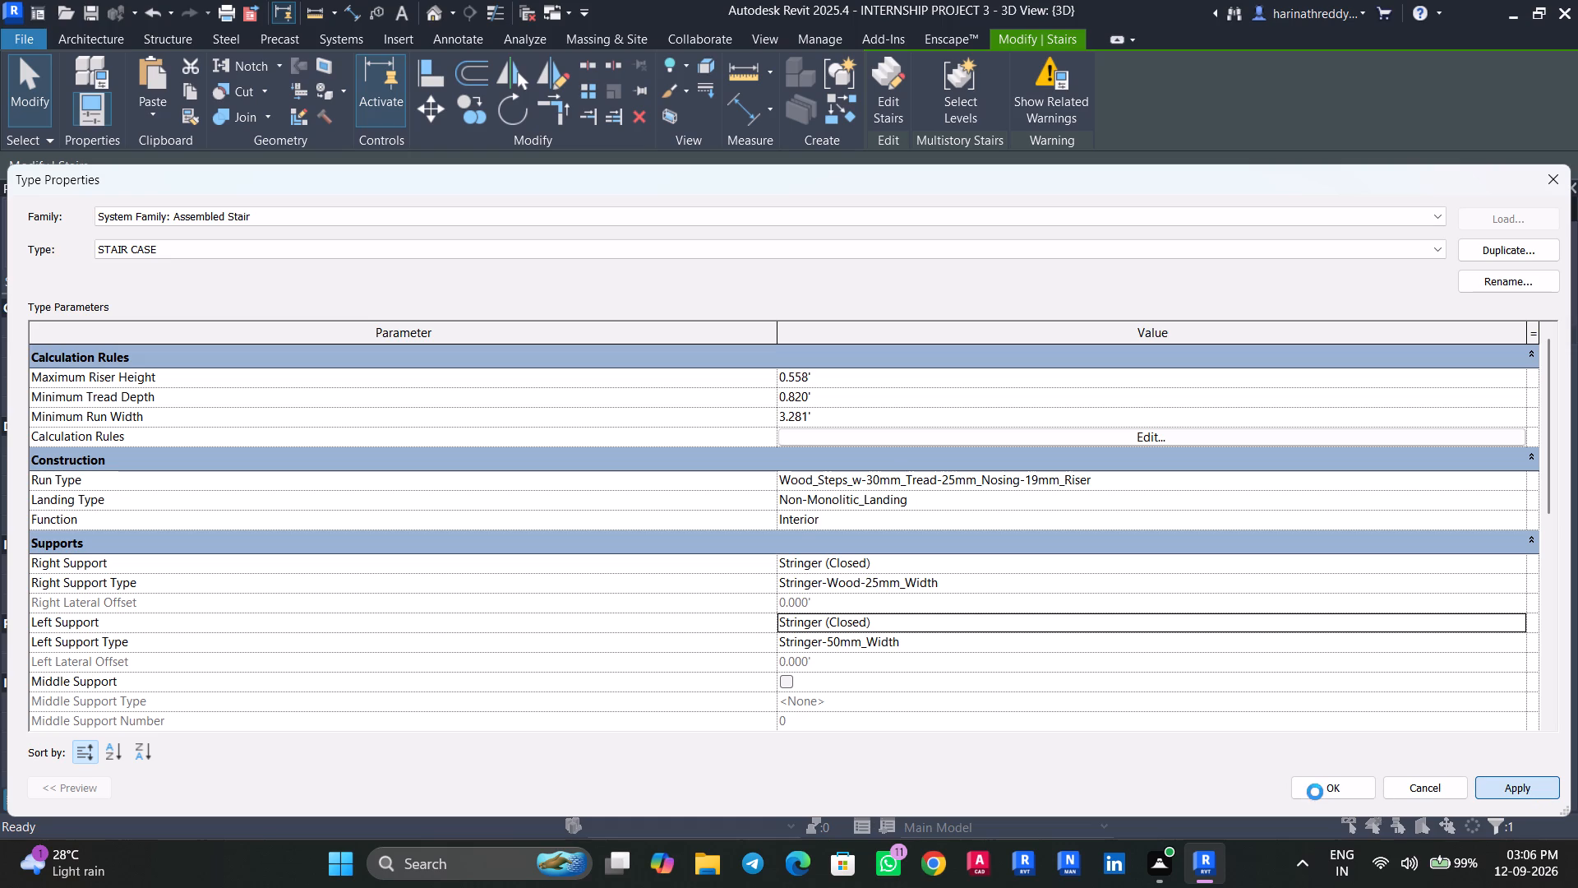
{"action": "left_click", "coordinate": [1315, 787]}
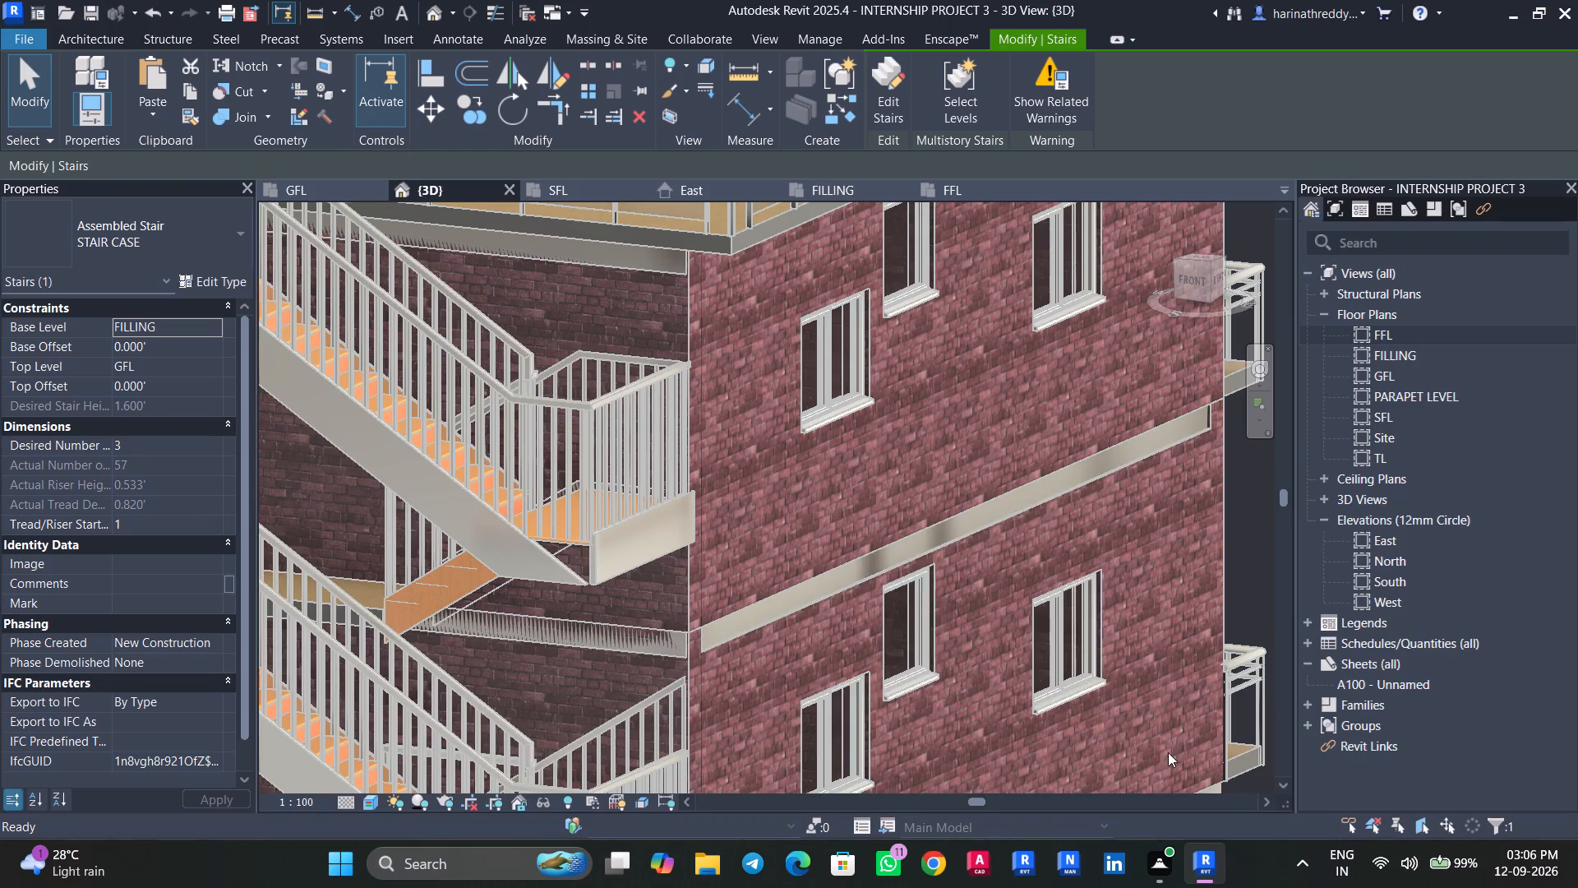
Examine the closed stringers on the stair flights and landings in the 3D view, from the front, close up and overall.
{"action": "key", "text": "Escape"}
{"action": "key", "text": "Escape"}
{"action": "scroll", "coordinate": [410, 672], "scroll_direction": "down", "scroll_amount": 5}
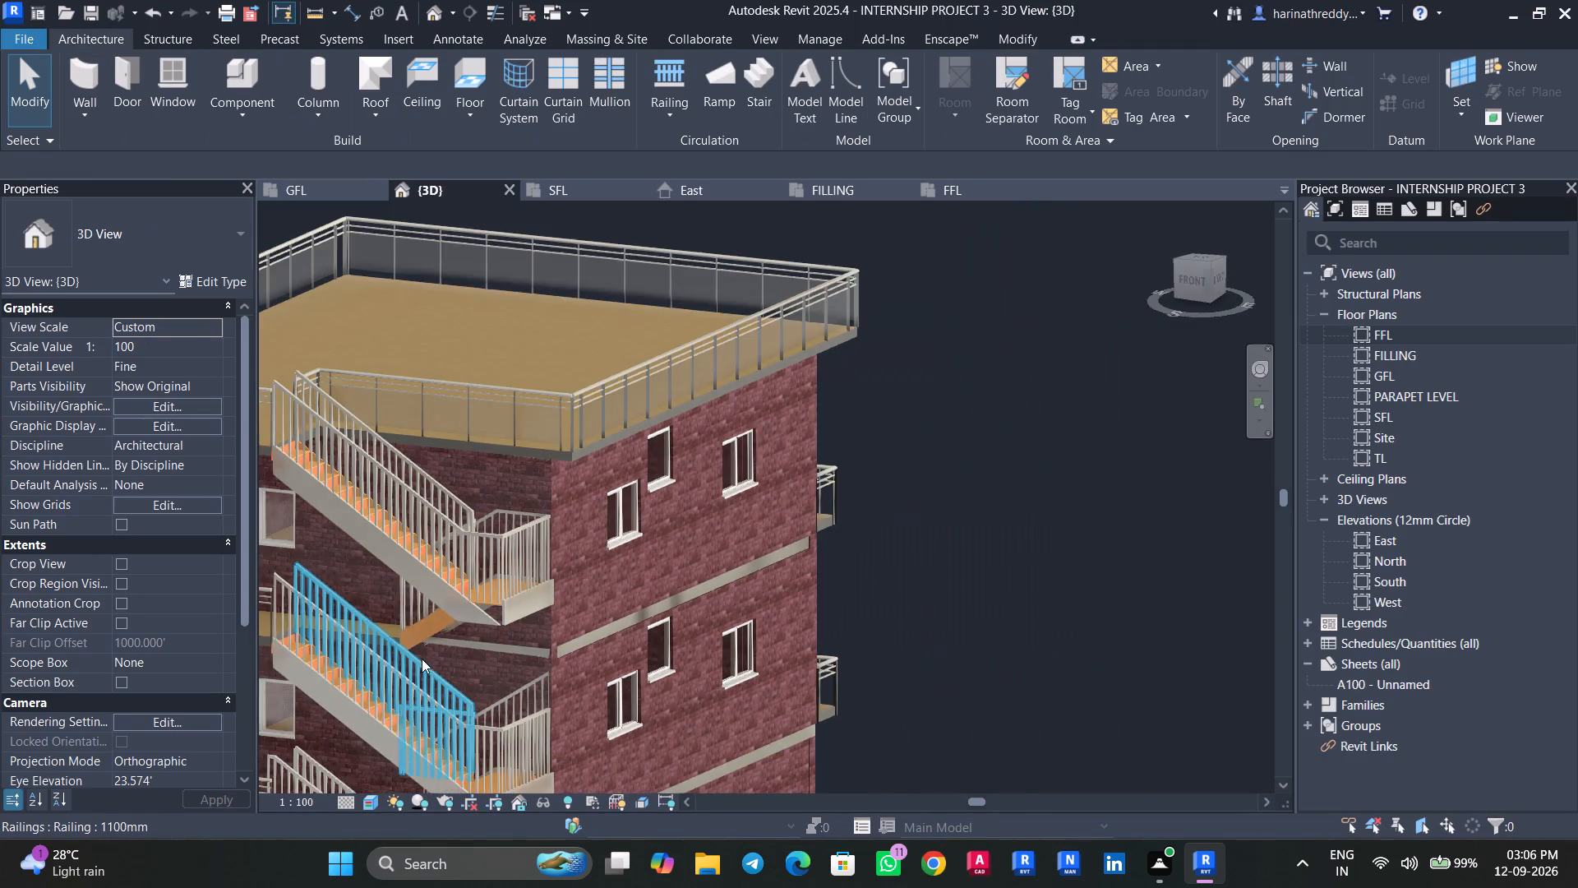
{"action": "scroll", "coordinate": [450, 600], "scroll_direction": "down", "scroll_amount": 2}
{"action": "scroll", "coordinate": [450, 600], "scroll_direction": "up", "scroll_amount": 1}
{"action": "scroll", "coordinate": [450, 600], "scroll_direction": "down", "scroll_amount": 1}
{"action": "middle_click_drag", "start_coordinate": [457, 634], "coordinate": [599, 518]}
{"action": "middle_click_drag", "start_coordinate": [616, 656], "coordinate": [703, 602], "text": "ctrl"}
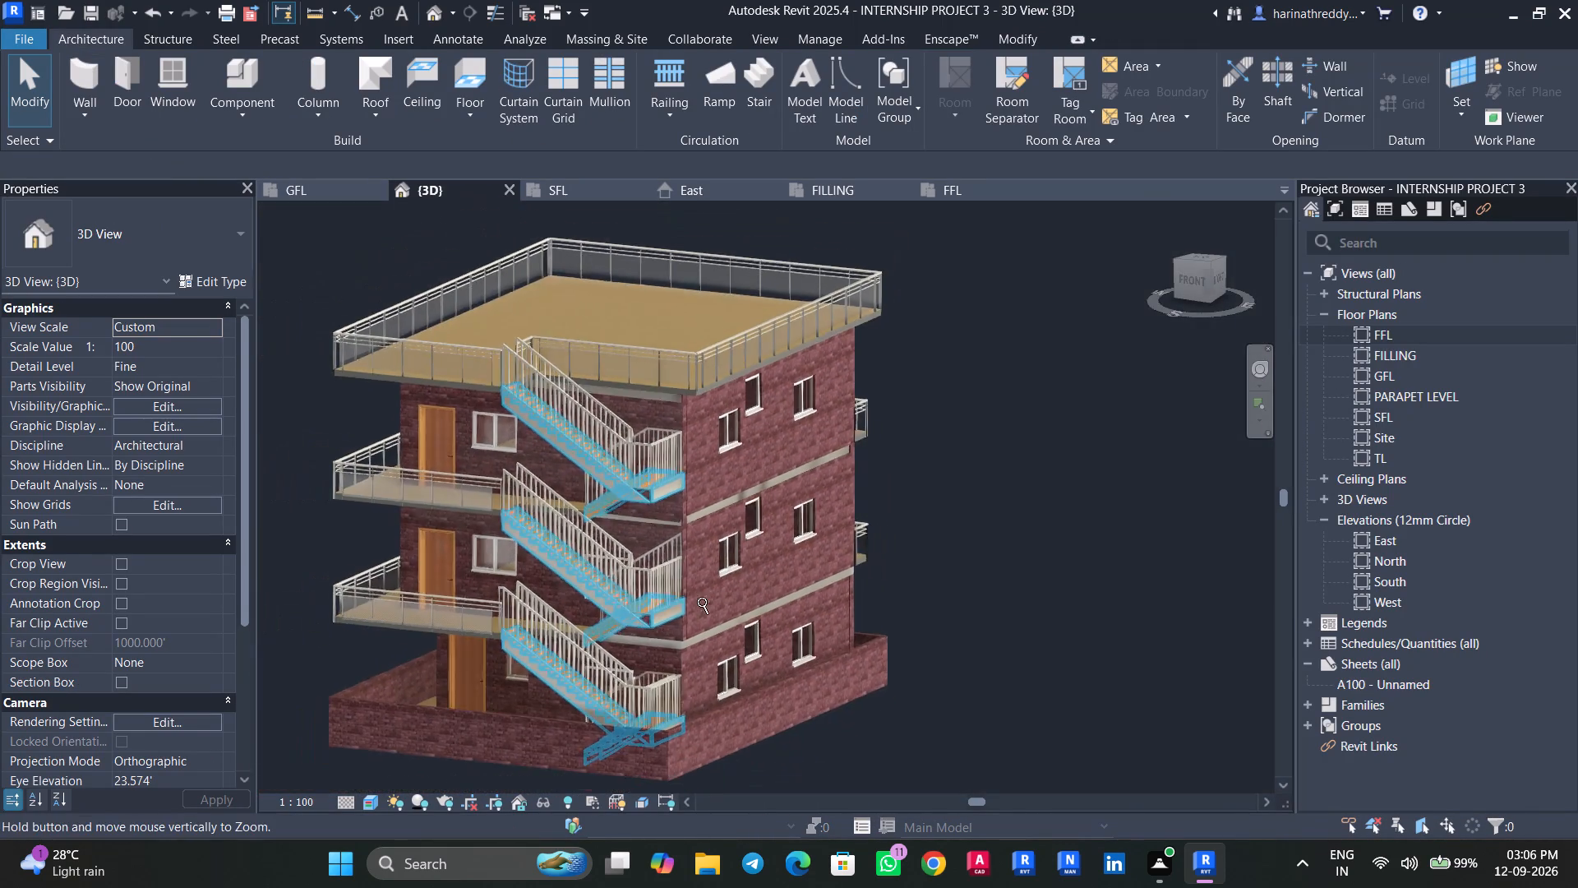
{"action": "middle_click_drag", "start_coordinate": [703, 602], "coordinate": [733, 572], "text": "ctrl"}
{"action": "middle_click_drag", "start_coordinate": [777, 718], "coordinate": [879, 651], "text": "shift"}
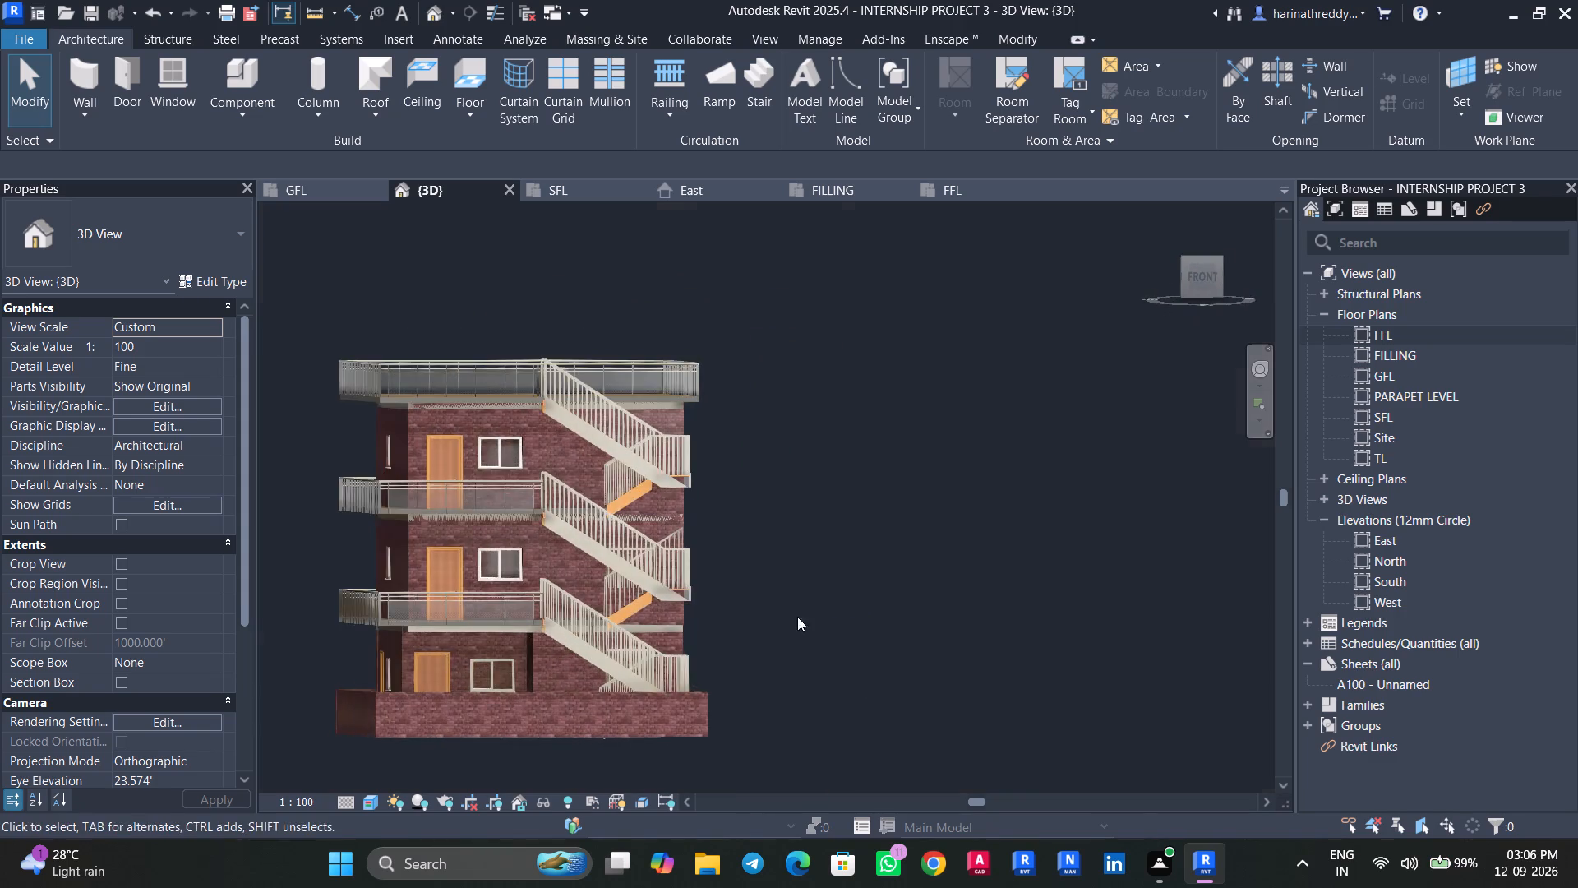
{"action": "scroll", "coordinate": [670, 593], "scroll_direction": "up", "scroll_amount": 1}
{"action": "scroll", "coordinate": [670, 593], "scroll_direction": "down", "scroll_amount": 1}
{"action": "scroll", "coordinate": [670, 593], "scroll_direction": "up", "scroll_amount": 18}
{"action": "key", "text": "Escape"}
{"action": "left_click", "coordinate": [750, 599]}
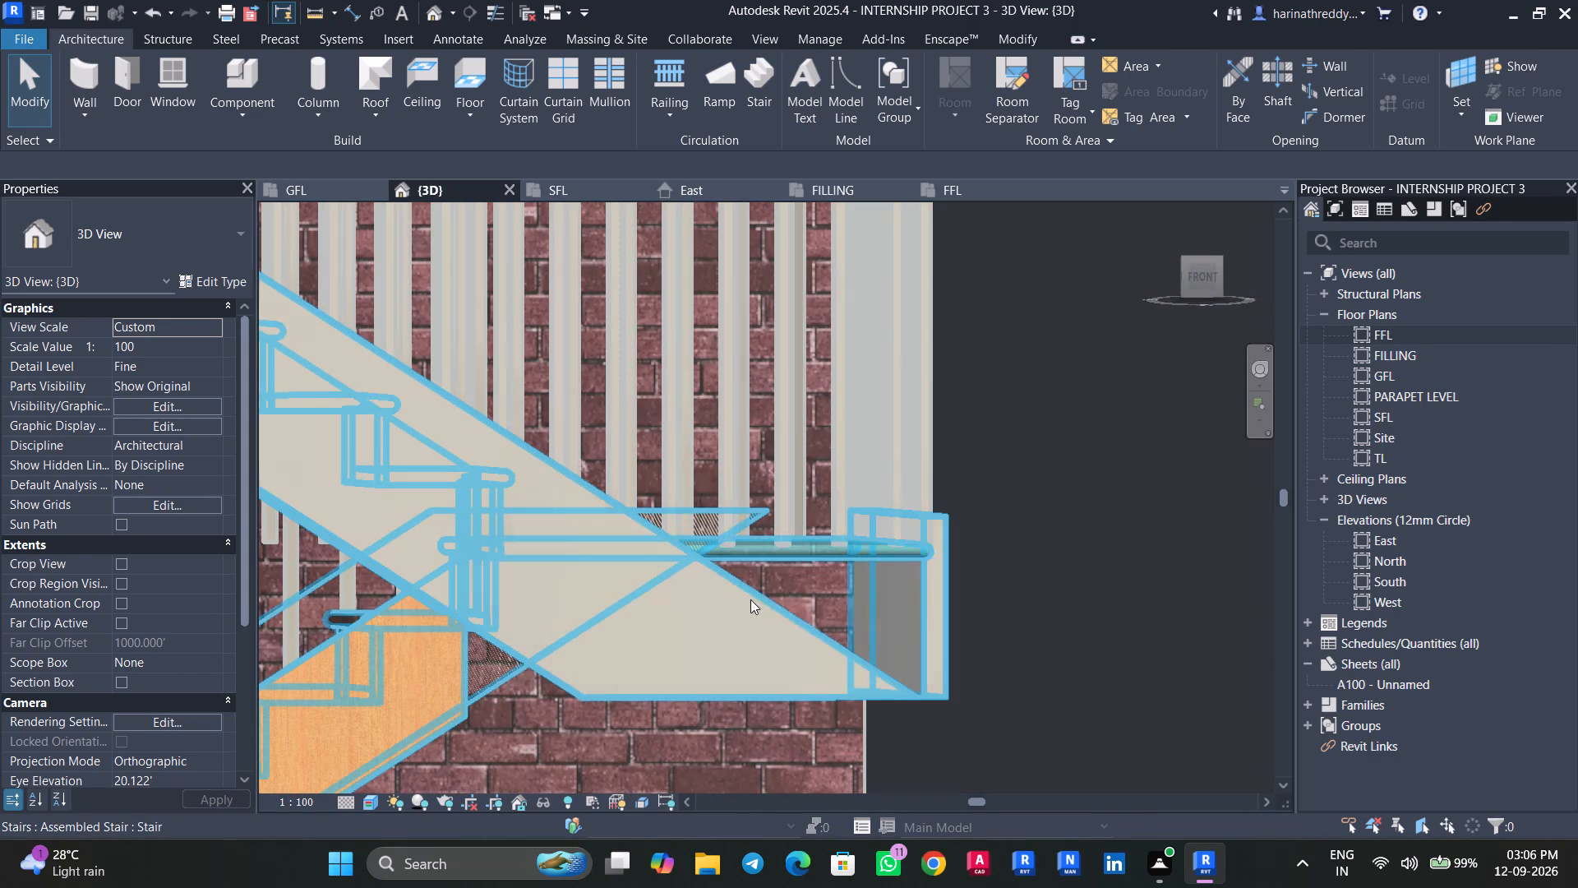
{"action": "key", "text": "Escape"}
{"action": "scroll", "coordinate": [718, 641], "scroll_direction": "down", "scroll_amount": 6}
{"action": "left_click", "coordinate": [1114, 686]}
{"action": "scroll", "coordinate": [1112, 636], "scroll_direction": "down", "scroll_amount": 2}
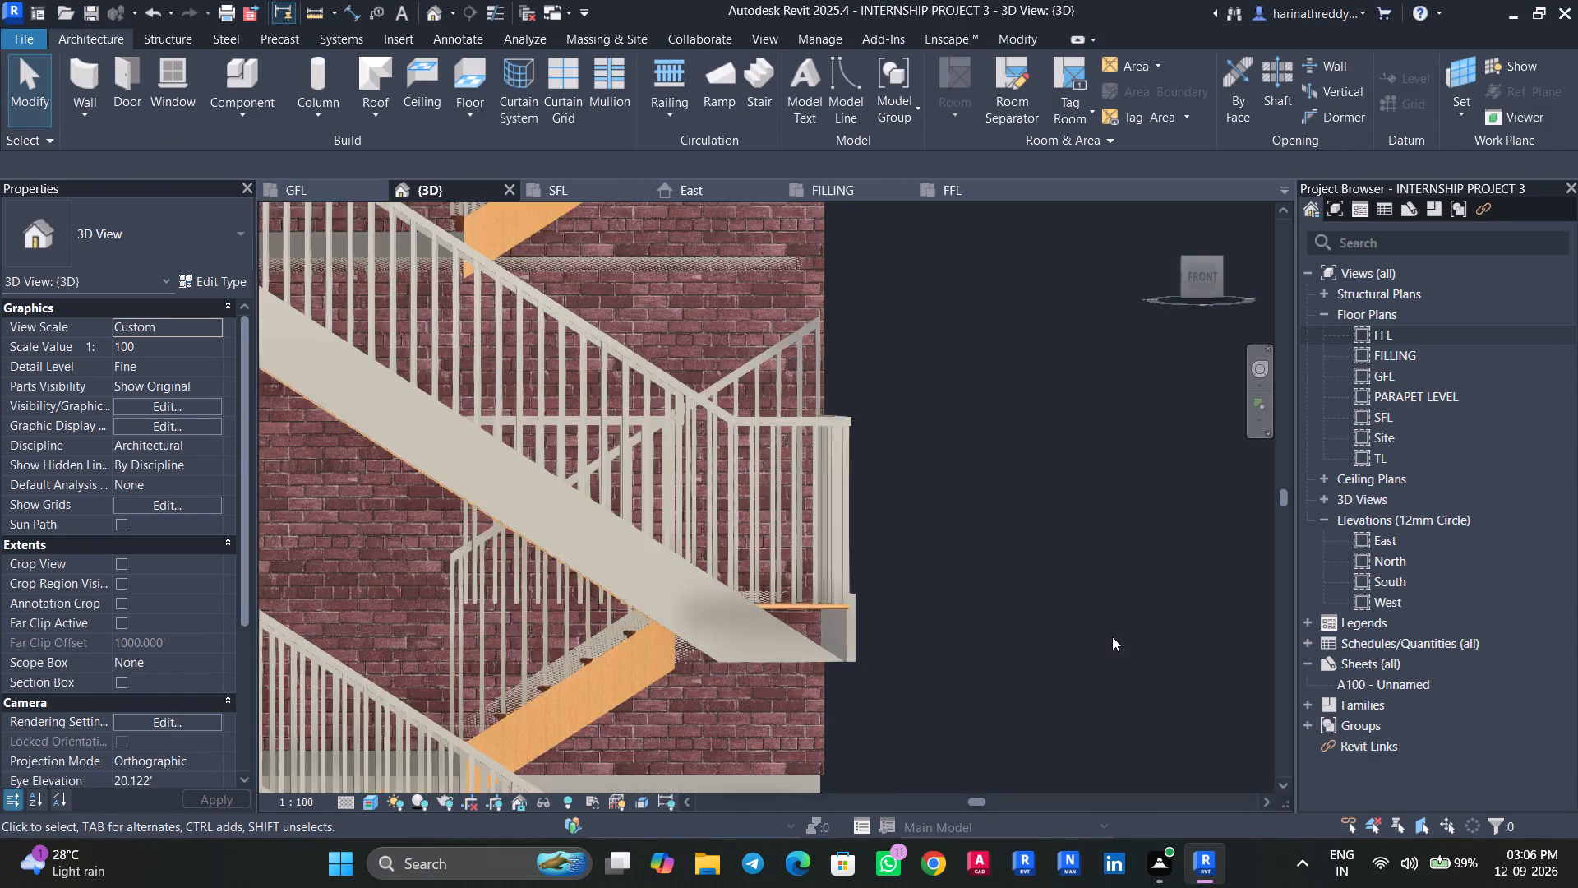
{"action": "scroll", "coordinate": [1112, 636], "scroll_direction": "down", "scroll_amount": 2}
{"action": "middle_click_drag", "start_coordinate": [1113, 608], "coordinate": [1017, 730], "text": "shift"}
{"action": "scroll", "coordinate": [1161, 711], "scroll_direction": "down", "scroll_amount": 7}
{"action": "middle_click_drag", "start_coordinate": [1224, 747], "coordinate": [1138, 628]}
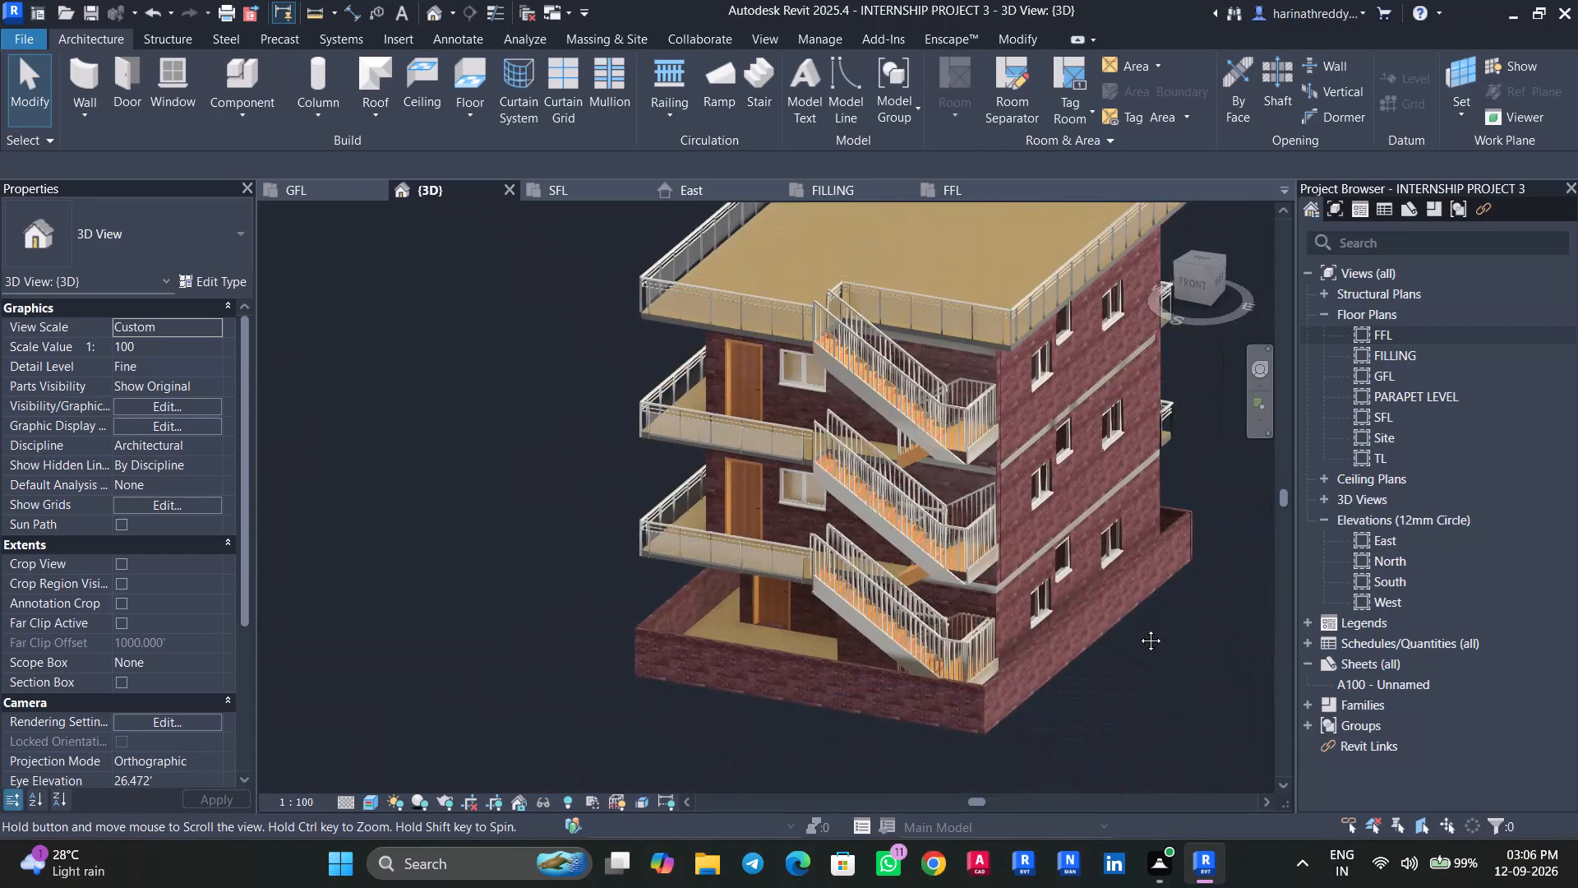
{"action": "middle_click_drag", "start_coordinate": [1138, 628], "coordinate": [1114, 703]}
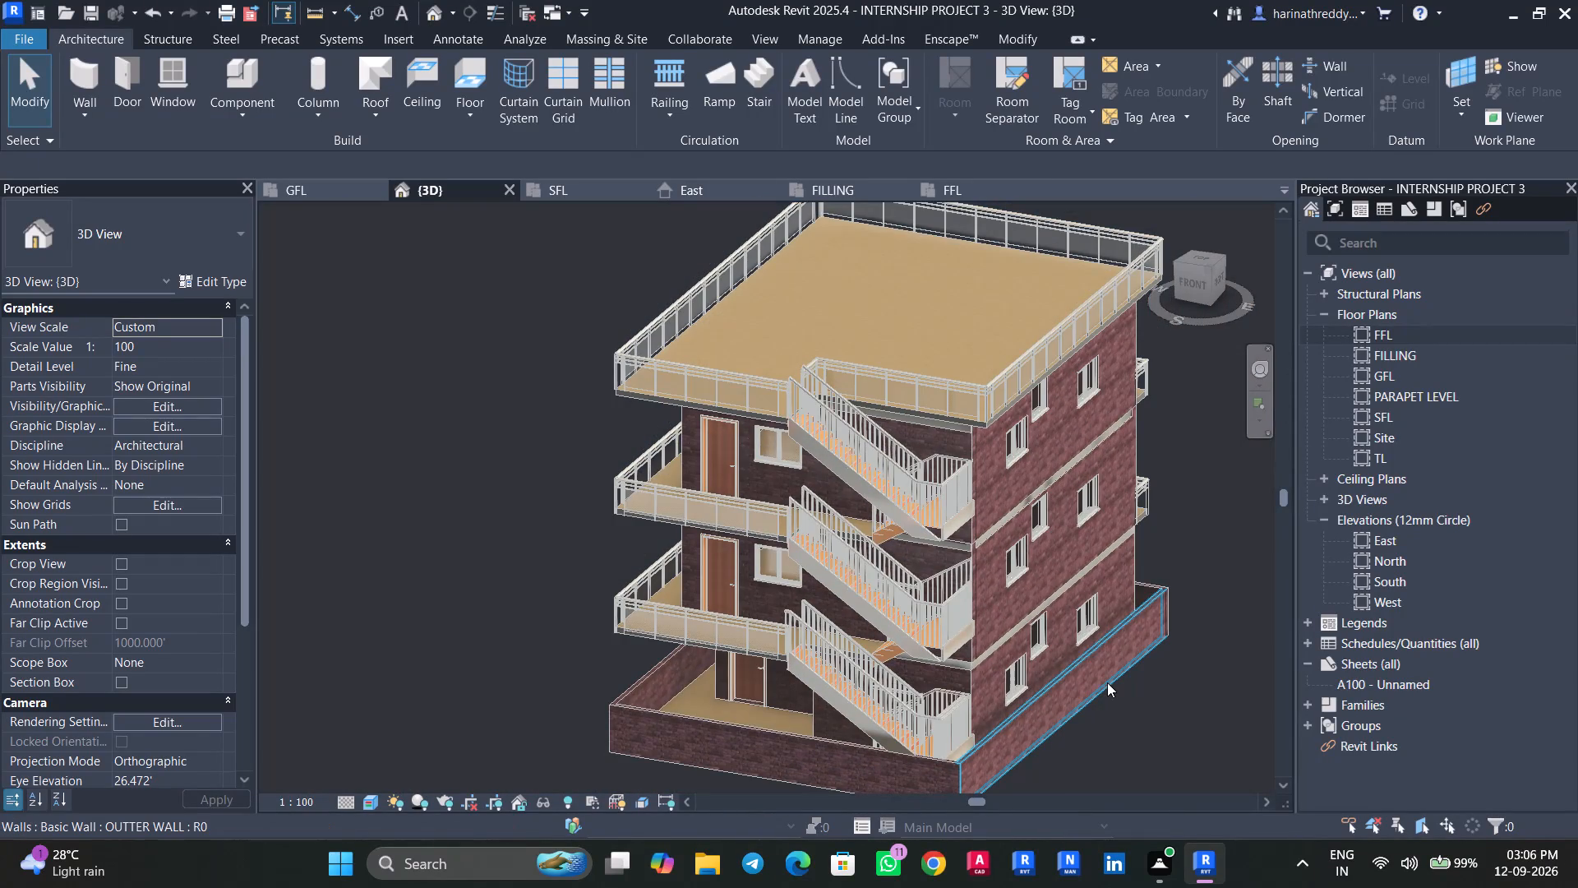
Save the project.
{"action": "key", "text": "ctrl+s"}
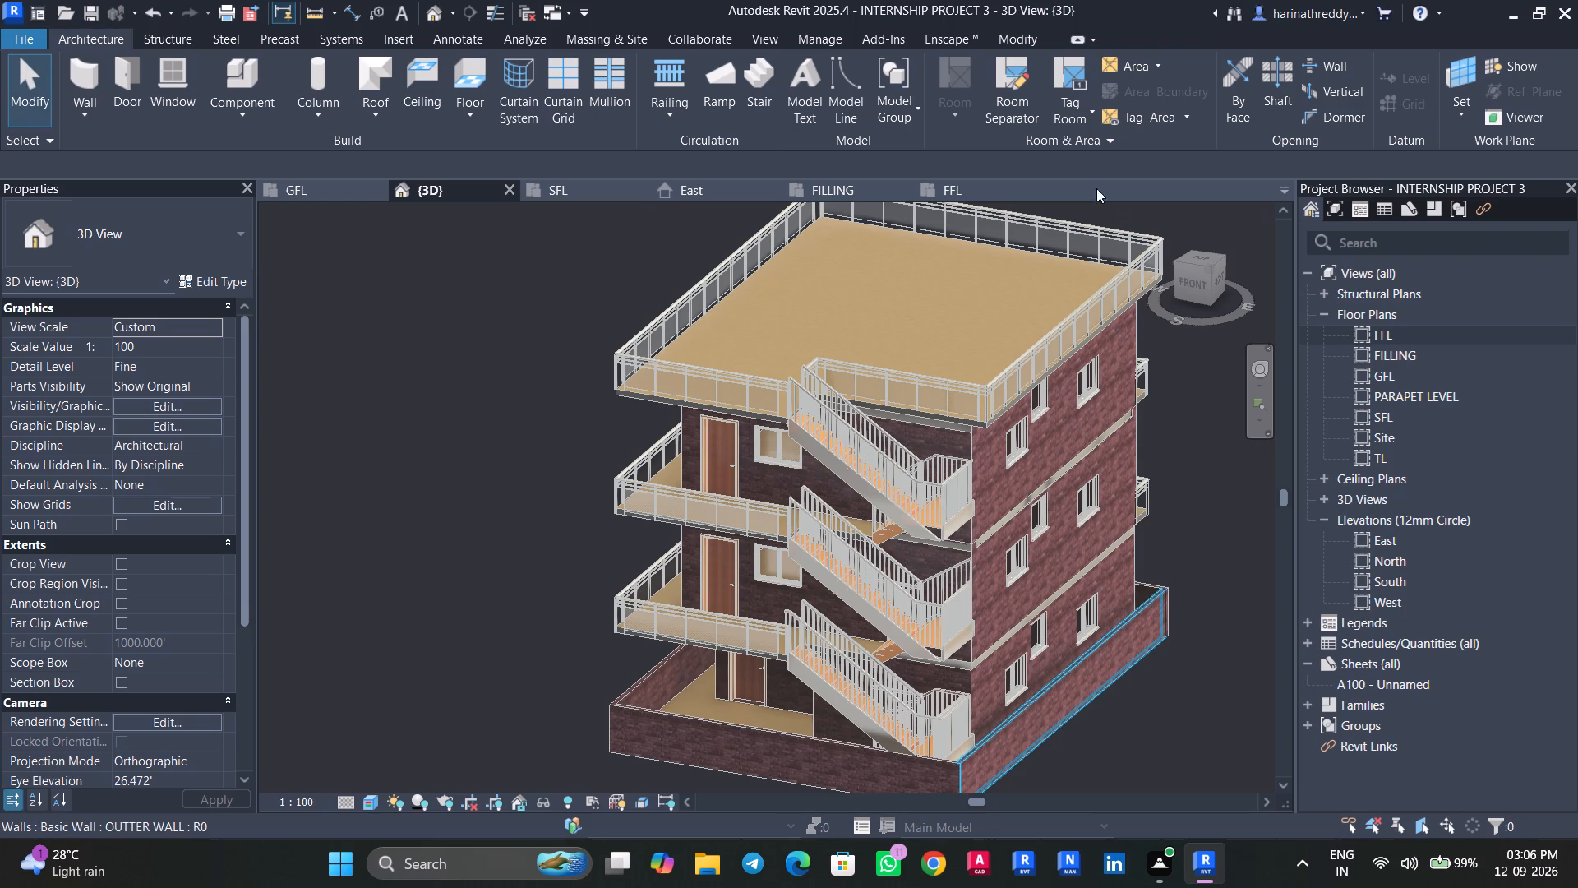
Read the elevation, ground floor and typical floor reference drawings in the FILLING floor plan.
{"action": "left_click", "coordinate": [805, 192]}
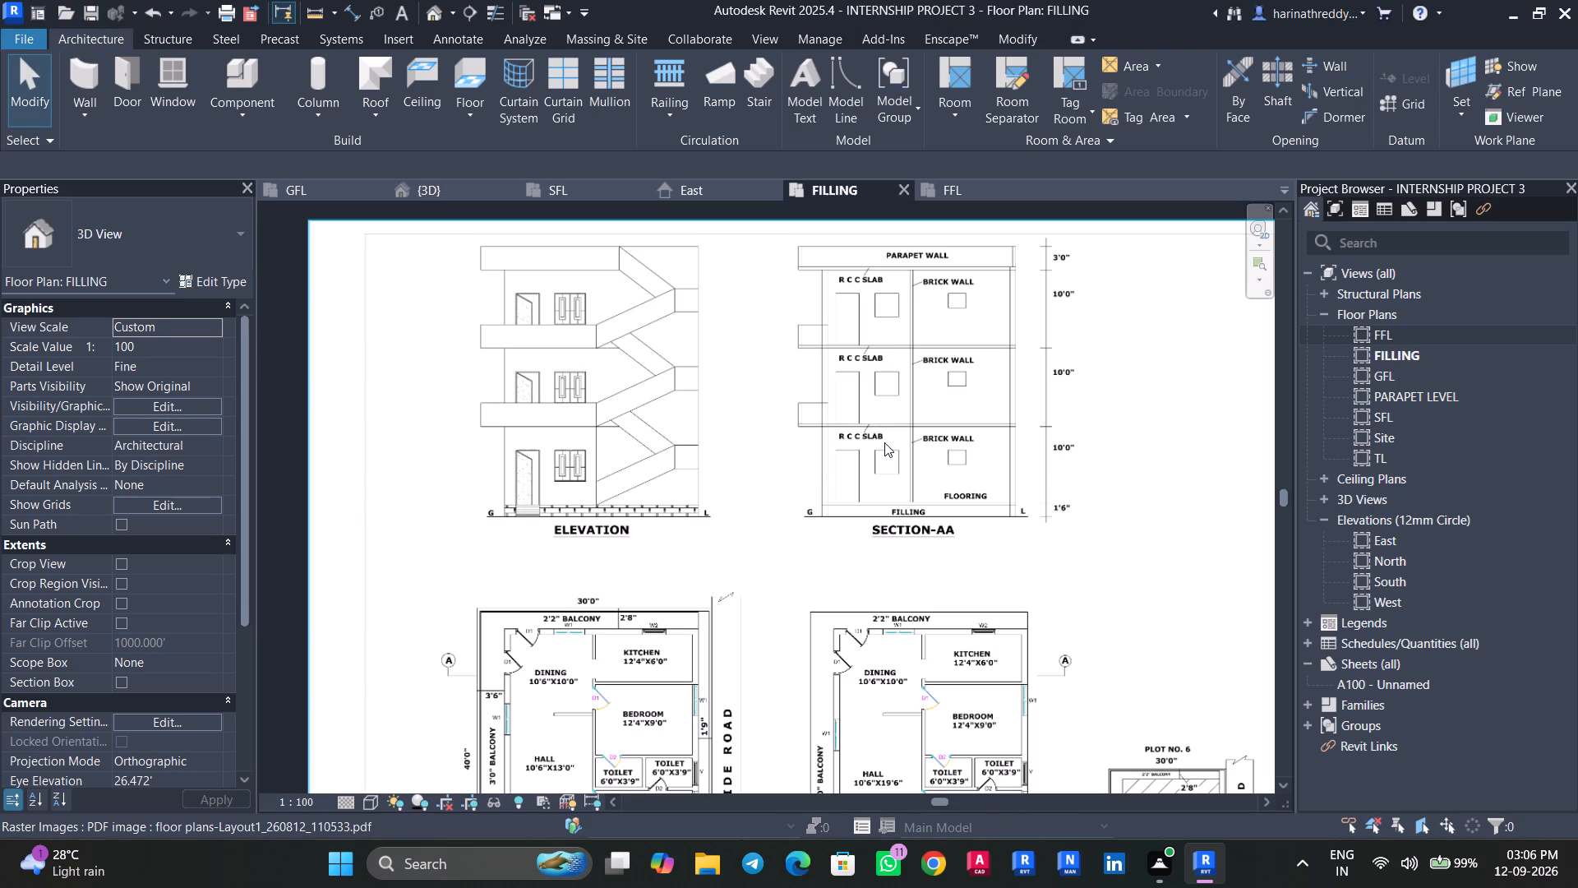
{"action": "middle_click_drag", "start_coordinate": [683, 549], "coordinate": [676, 442]}
{"action": "scroll", "coordinate": [534, 419], "scroll_direction": "up", "scroll_amount": 8}
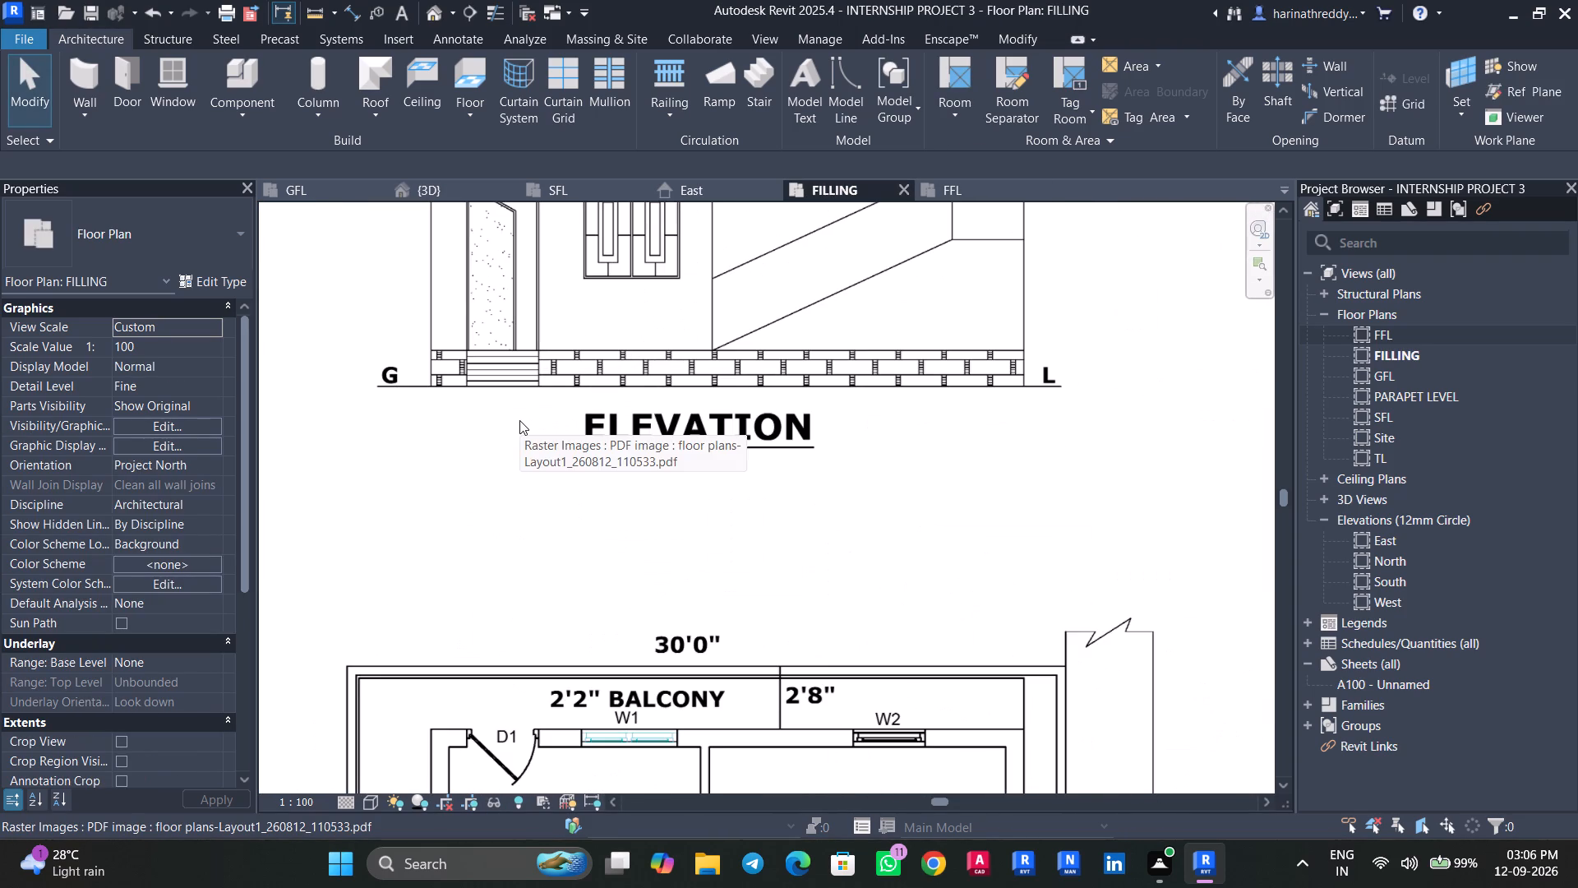
{"action": "scroll", "coordinate": [519, 420], "scroll_direction": "down", "scroll_amount": 6}
{"action": "scroll", "coordinate": [519, 420], "scroll_direction": "up", "scroll_amount": 1}
{"action": "scroll", "coordinate": [519, 420], "scroll_direction": "down", "scroll_amount": 8}
{"action": "scroll", "coordinate": [505, 639], "scroll_direction": "up", "scroll_amount": 1}
{"action": "scroll", "coordinate": [505, 639], "scroll_direction": "down", "scroll_amount": 1}
{"action": "scroll", "coordinate": [505, 639], "scroll_direction": "up", "scroll_amount": 7}
{"action": "scroll", "coordinate": [527, 624], "scroll_direction": "down", "scroll_amount": 1}
{"action": "scroll", "coordinate": [532, 618], "scroll_direction": "up", "scroll_amount": 10}
{"action": "scroll", "coordinate": [538, 604], "scroll_direction": "down", "scroll_amount": 3}
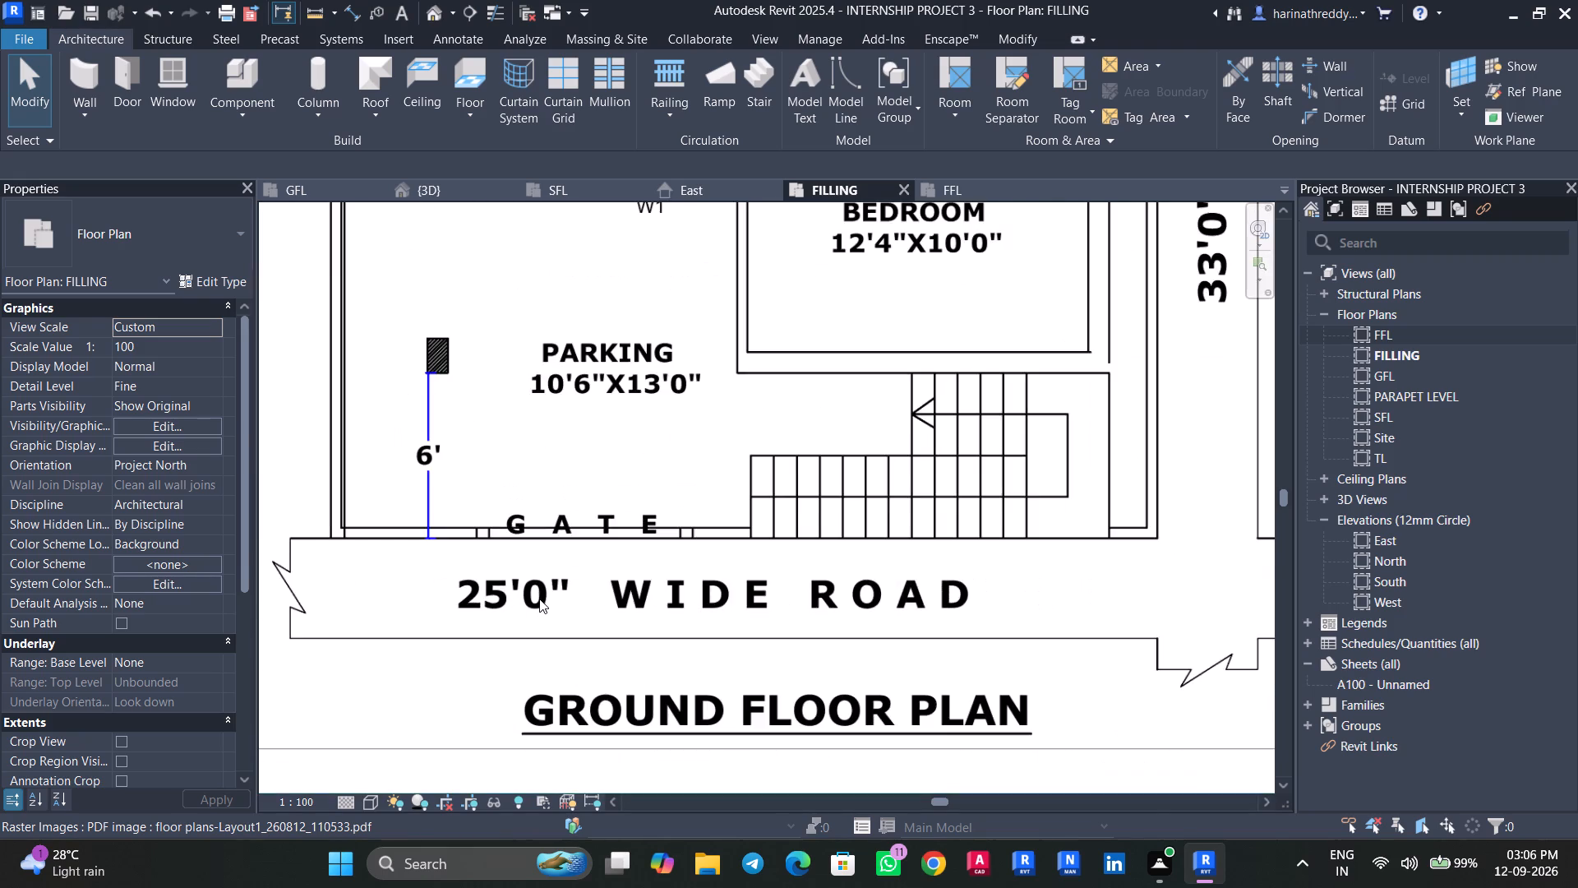
{"action": "scroll", "coordinate": [539, 599], "scroll_direction": "down", "scroll_amount": 9}
{"action": "scroll", "coordinate": [539, 593], "scroll_direction": "up", "scroll_amount": 2}
{"action": "middle_click_drag", "start_coordinate": [539, 593], "coordinate": [537, 652]}
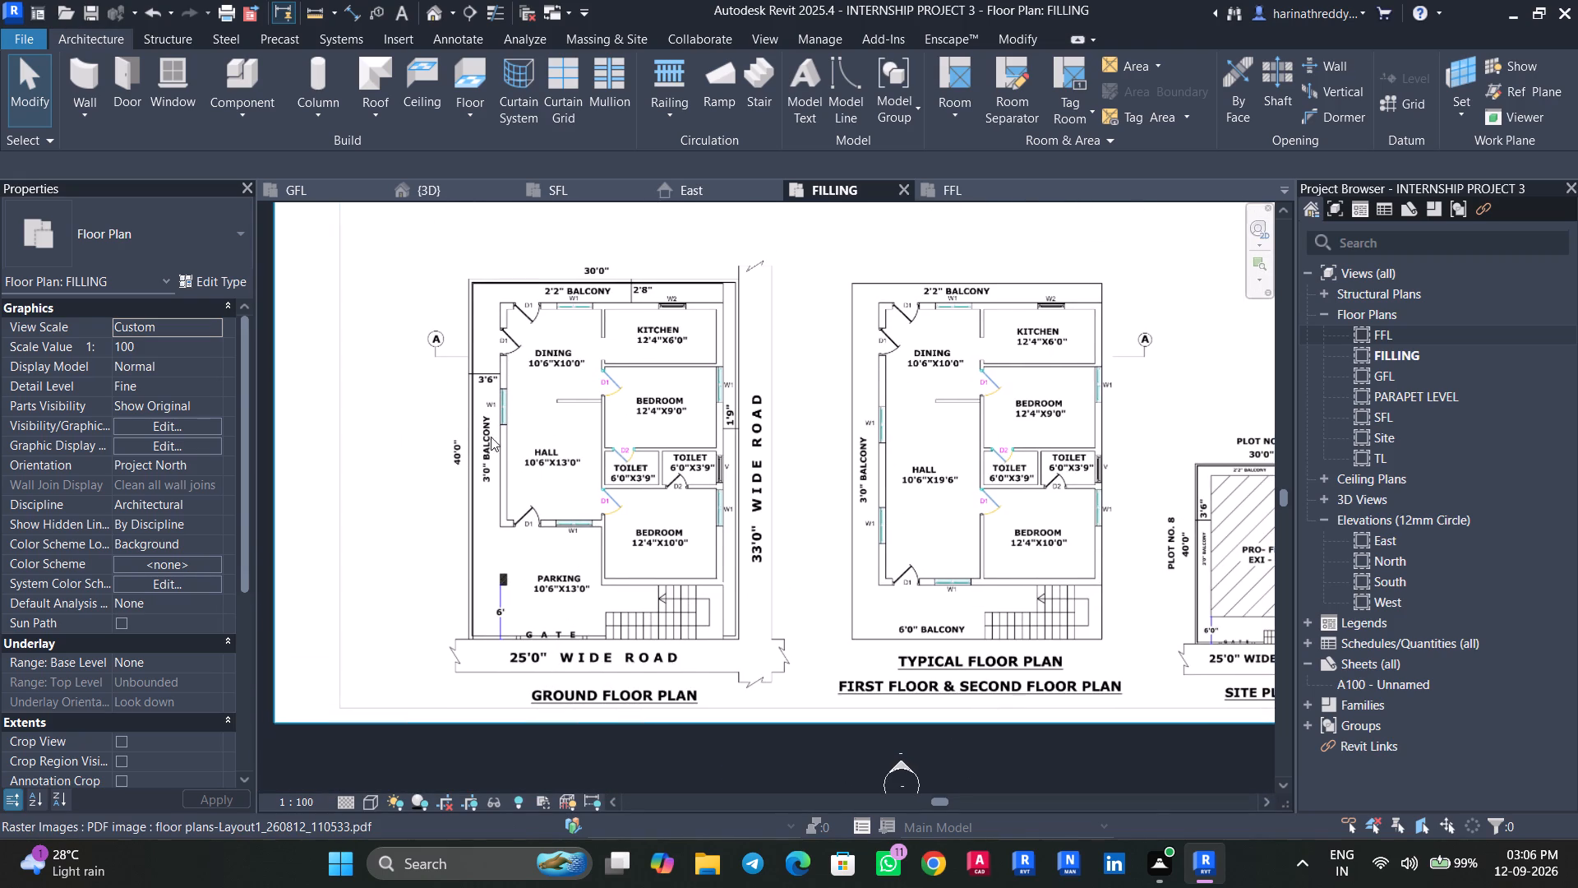
Review the whole building in the 3D view and in the East, North and South elevations.
{"action": "left_click", "coordinate": [478, 194]}
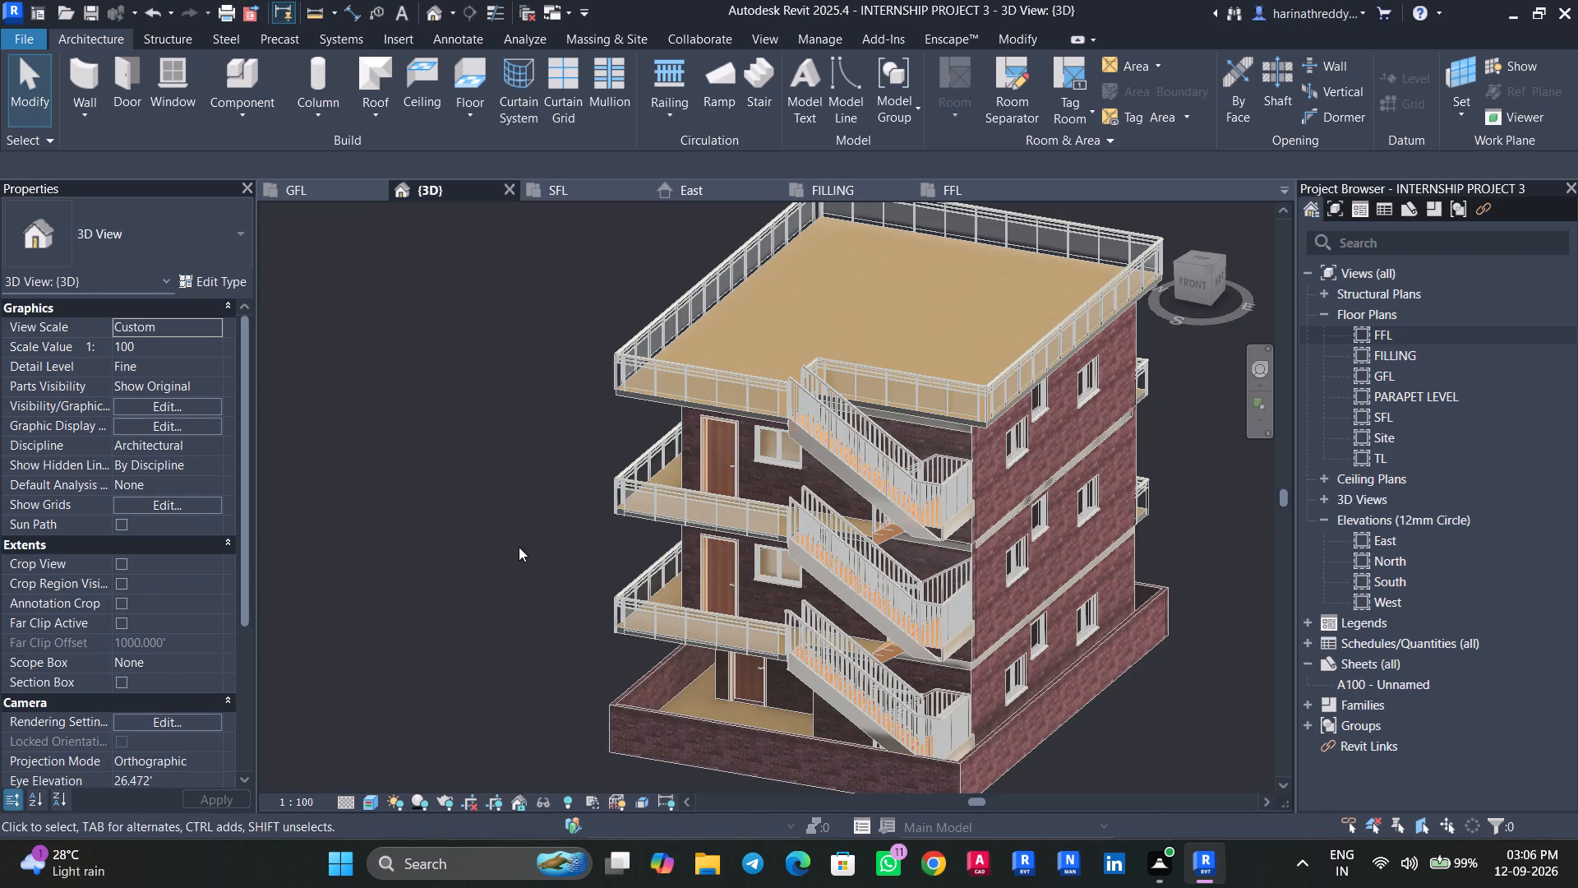
{"action": "middle_click_drag", "start_coordinate": [519, 547], "coordinate": [491, 479]}
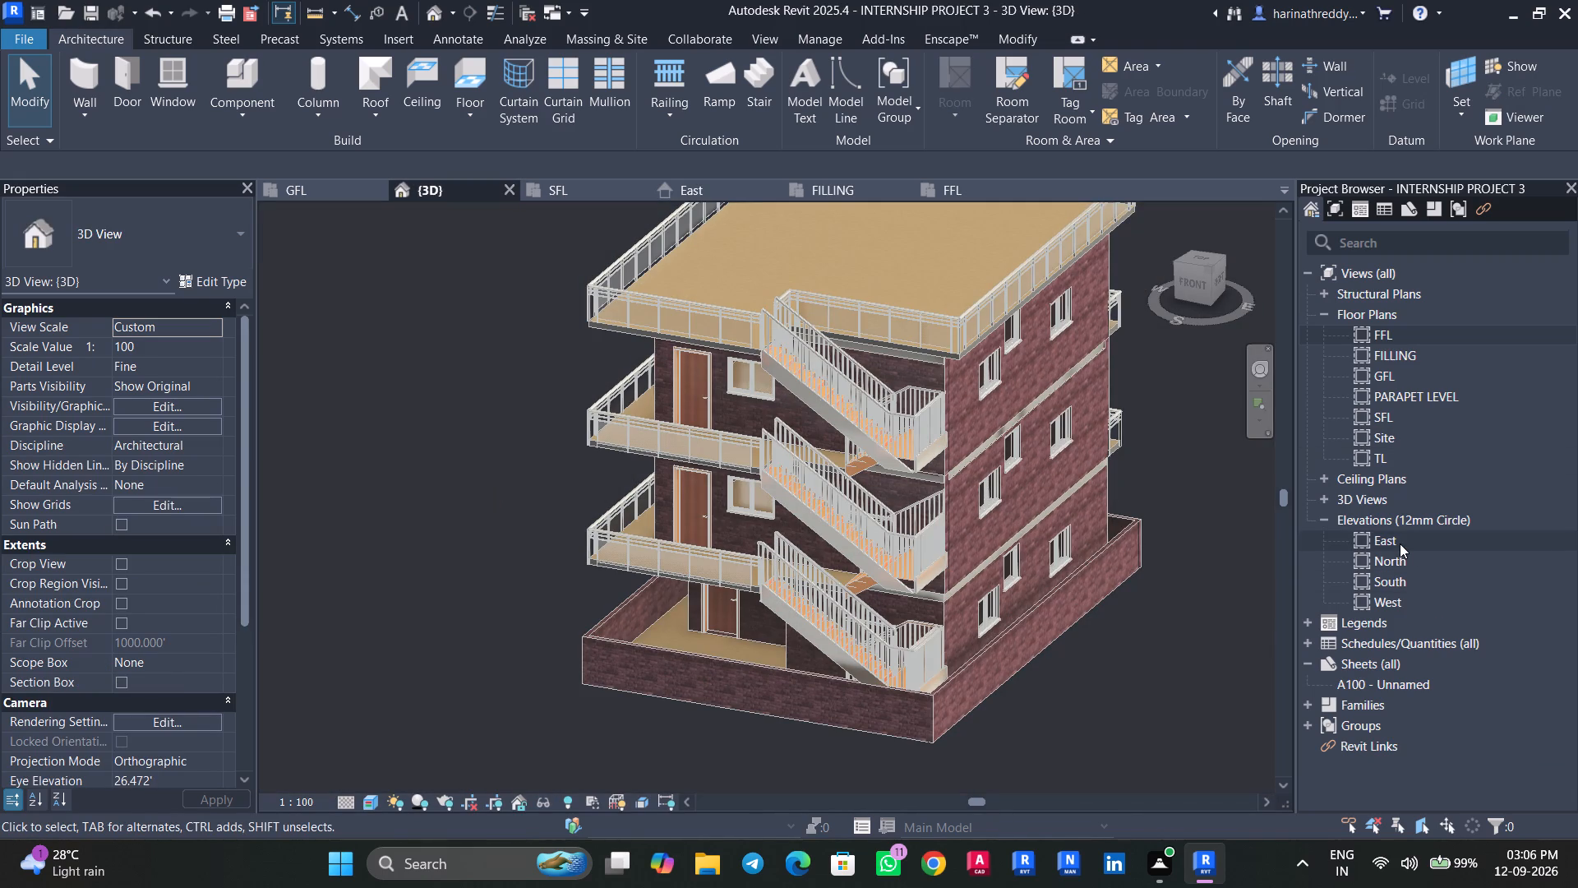
{"action": "double_click", "coordinate": [1400, 543]}
{"action": "scroll", "coordinate": [901, 668], "scroll_direction": "down", "scroll_amount": 9}
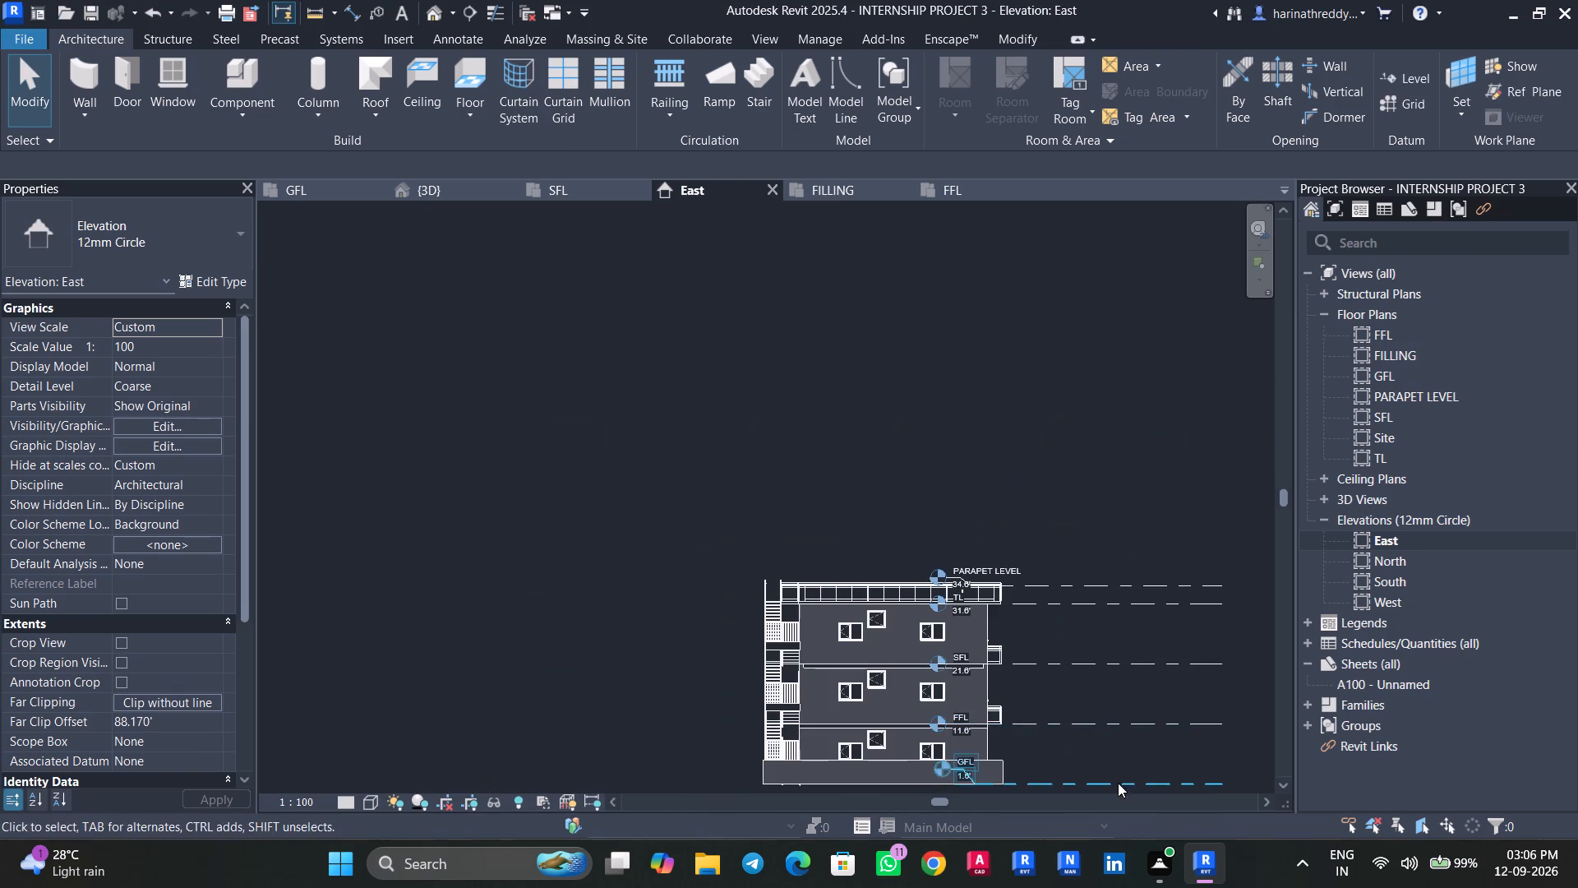
{"action": "middle_click_drag", "start_coordinate": [1119, 776], "coordinate": [1094, 668]}
{"action": "double_click", "coordinate": [1408, 564]}
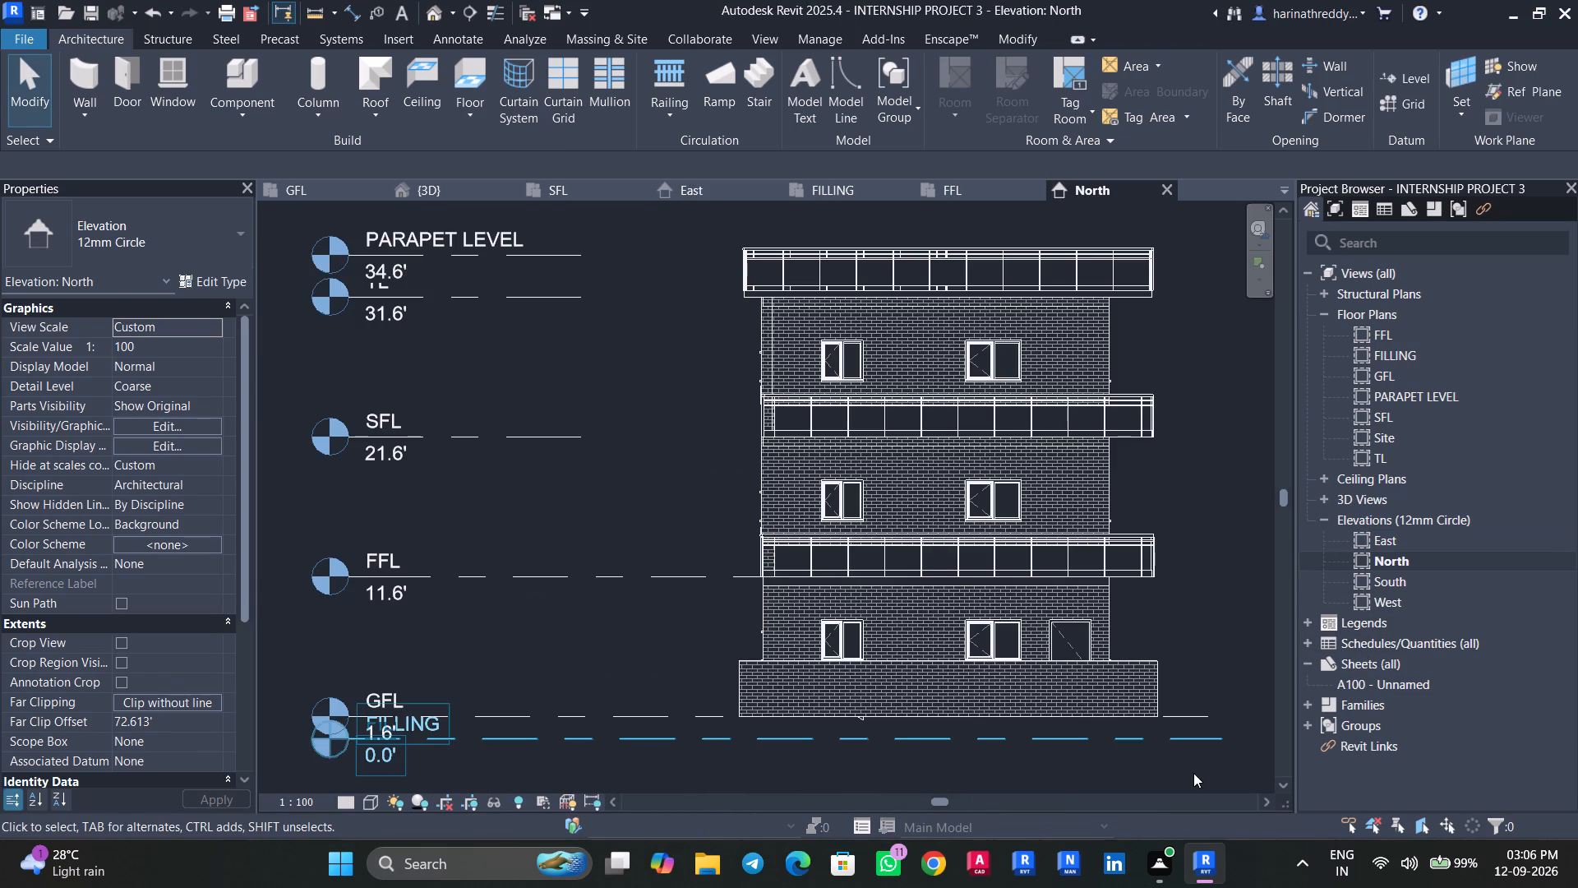
{"action": "double_click", "coordinate": [1396, 582]}
{"action": "scroll", "coordinate": [579, 756], "scroll_direction": "up", "scroll_amount": 2}
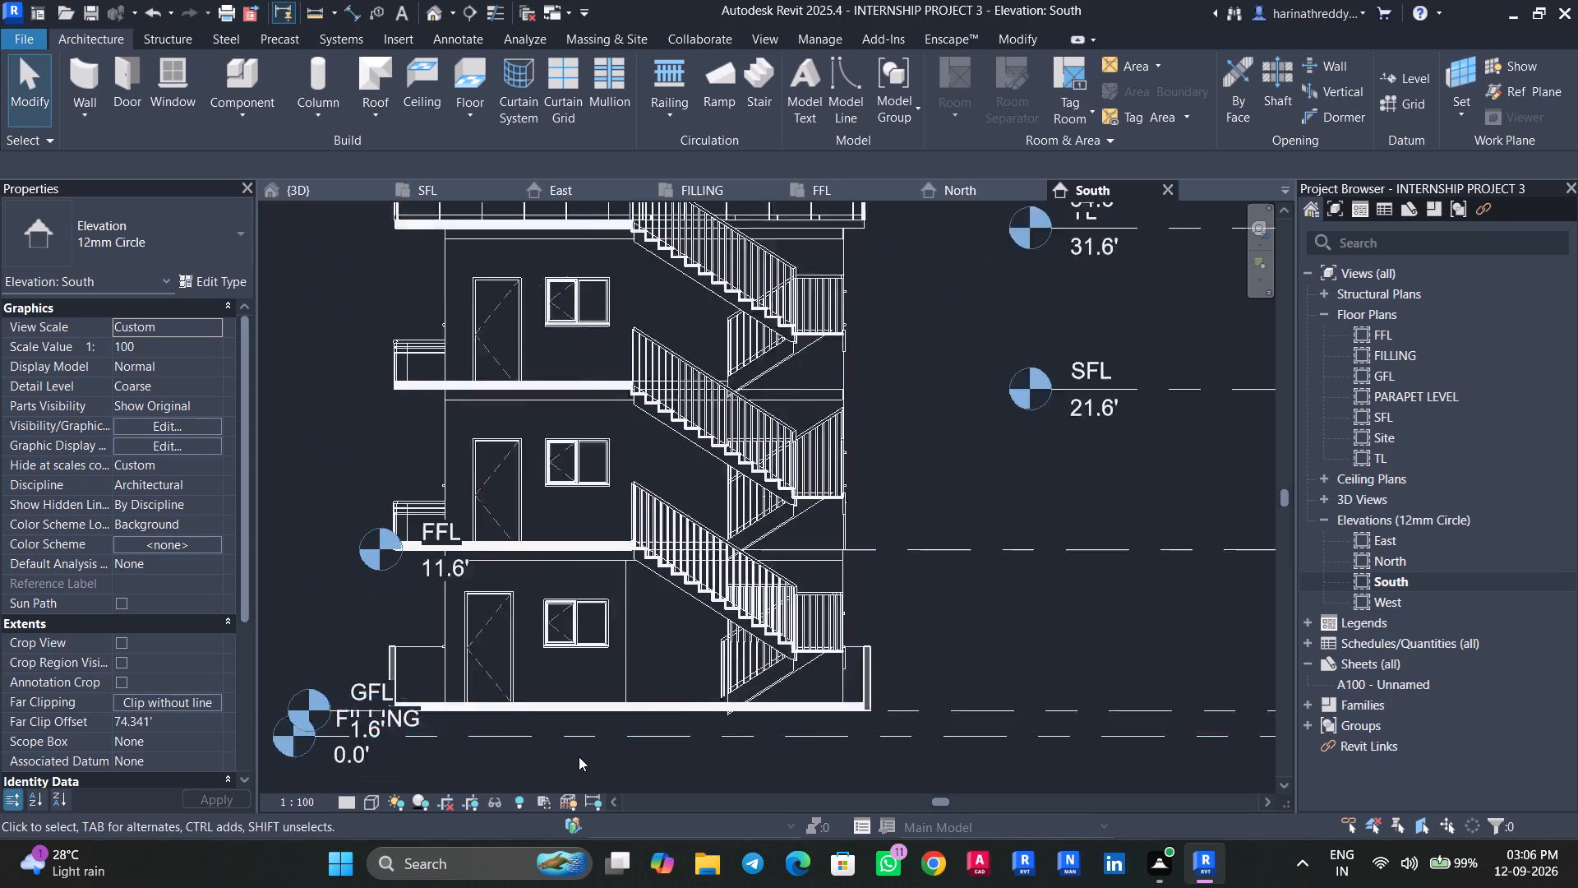
{"action": "scroll", "coordinate": [579, 756], "scroll_direction": "up", "scroll_amount": 1}
{"action": "scroll", "coordinate": [579, 756], "scroll_direction": "down", "scroll_amount": 3}
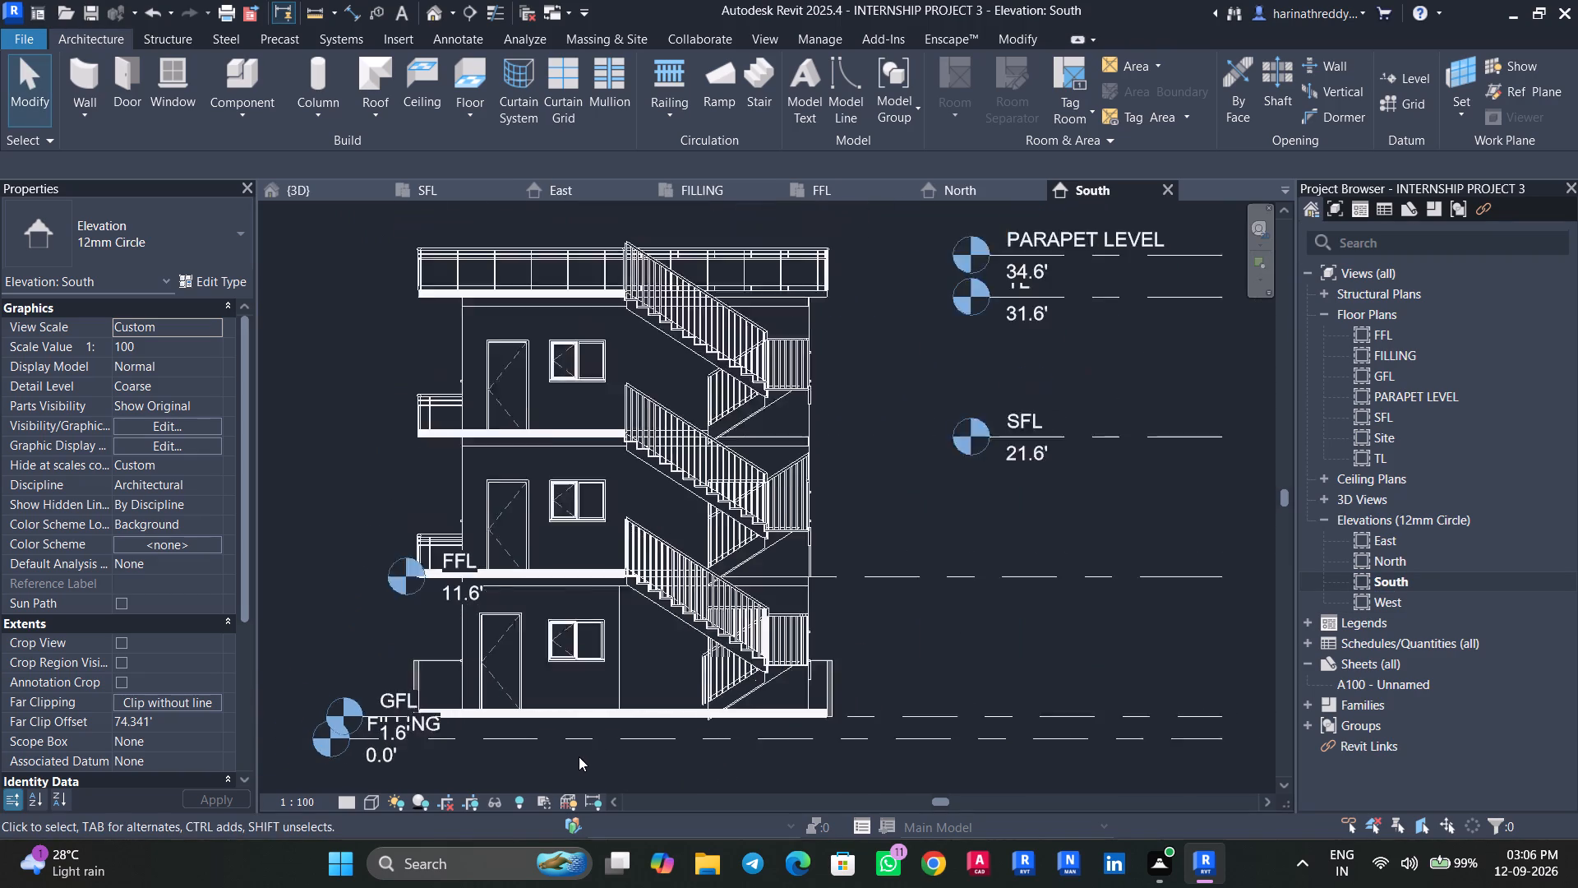
{"action": "scroll", "coordinate": [579, 756], "scroll_direction": "down", "scroll_amount": 1}
{"action": "middle_click_drag", "start_coordinate": [579, 756], "coordinate": [619, 730]}
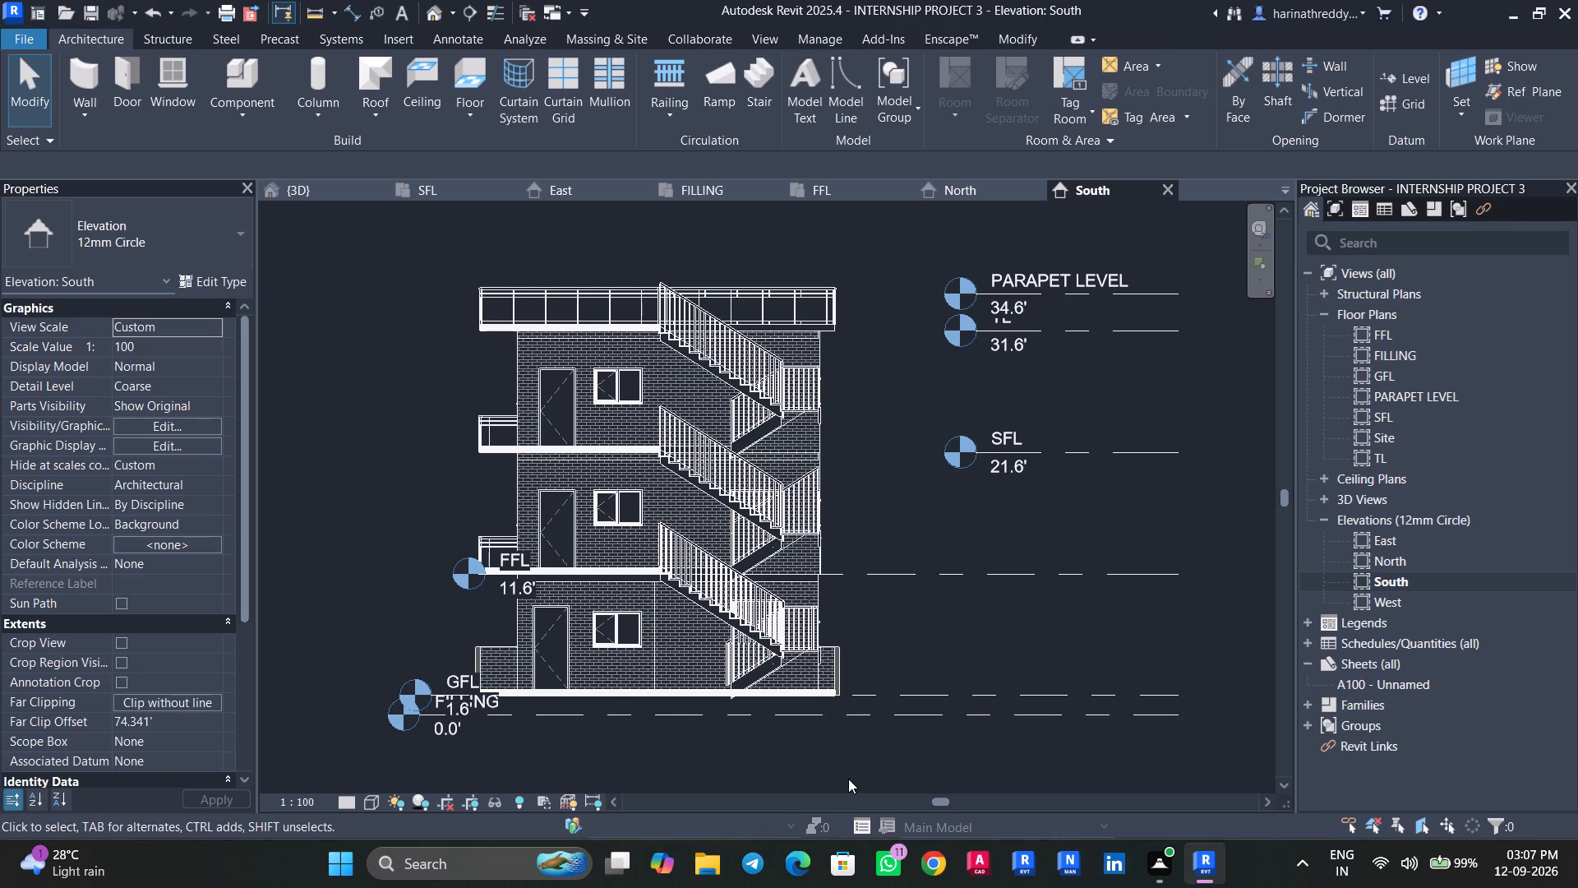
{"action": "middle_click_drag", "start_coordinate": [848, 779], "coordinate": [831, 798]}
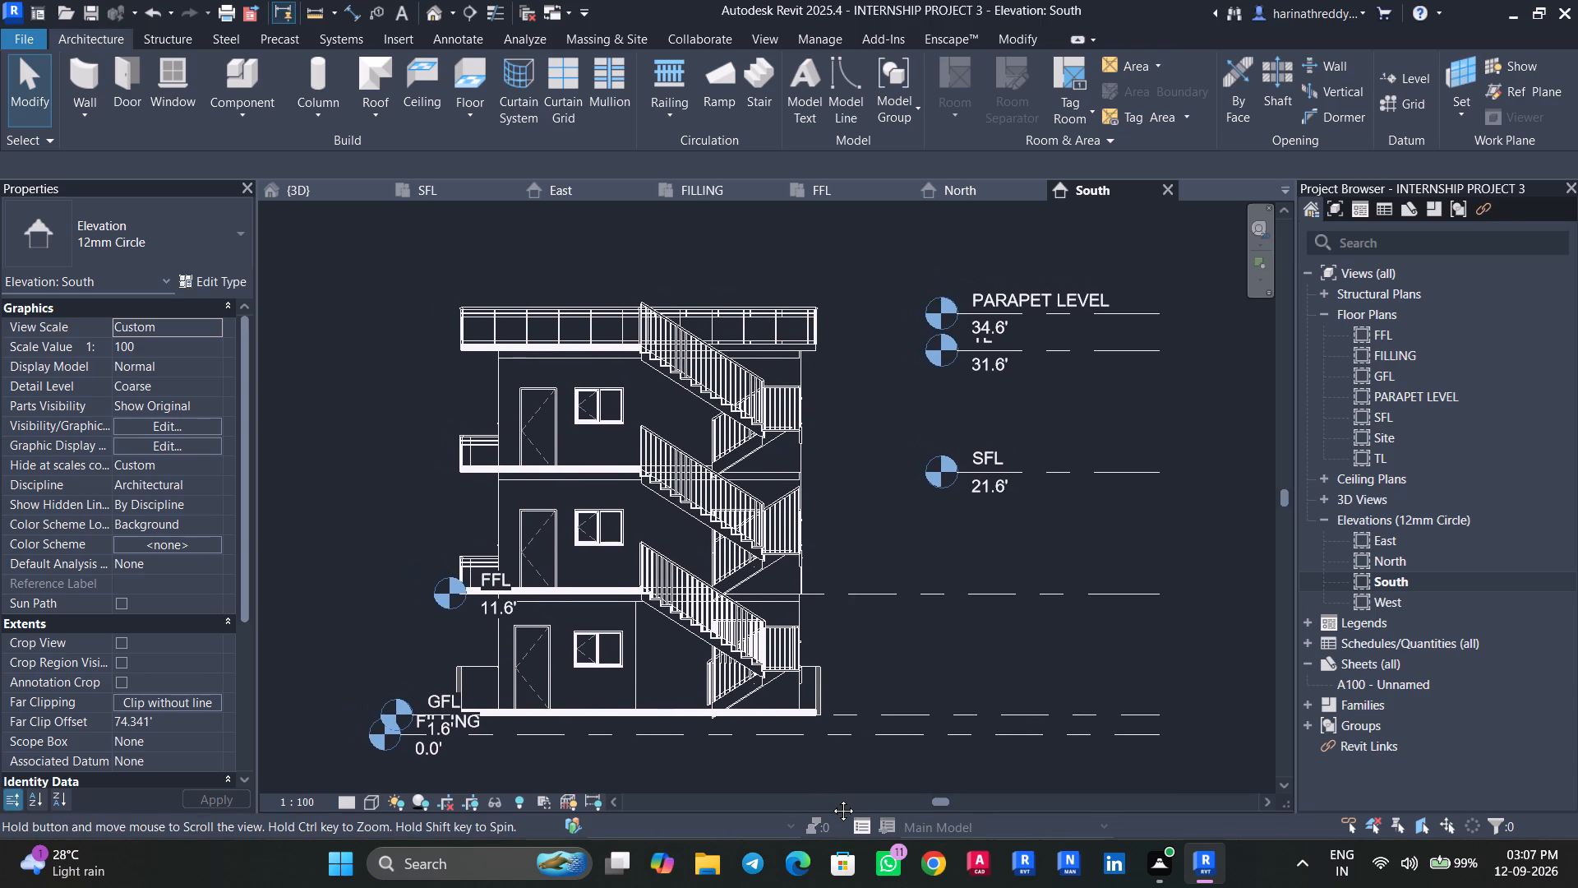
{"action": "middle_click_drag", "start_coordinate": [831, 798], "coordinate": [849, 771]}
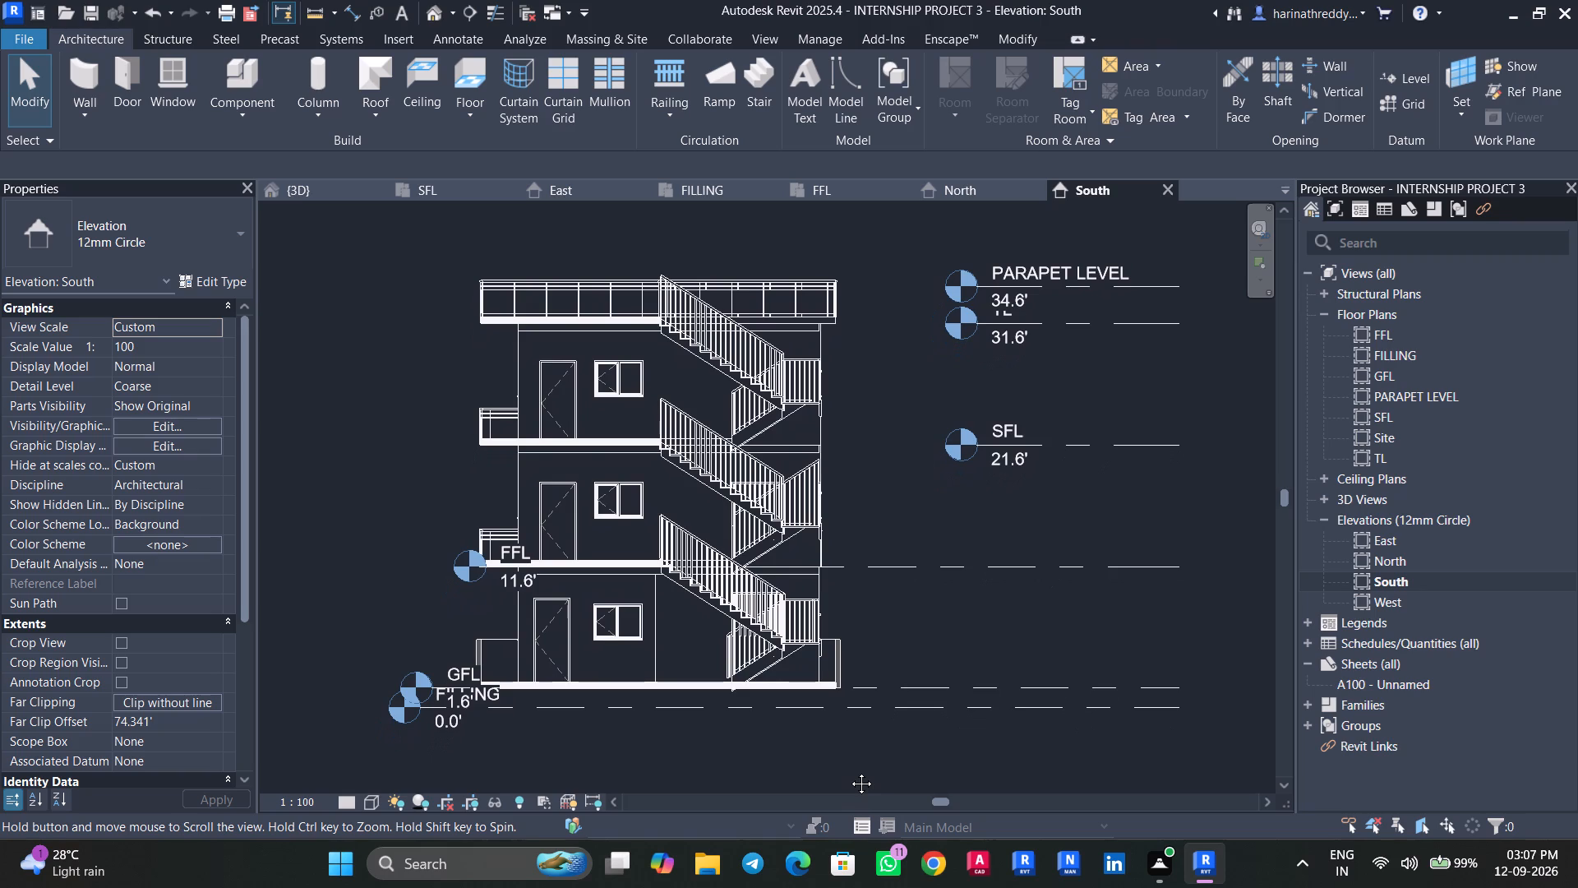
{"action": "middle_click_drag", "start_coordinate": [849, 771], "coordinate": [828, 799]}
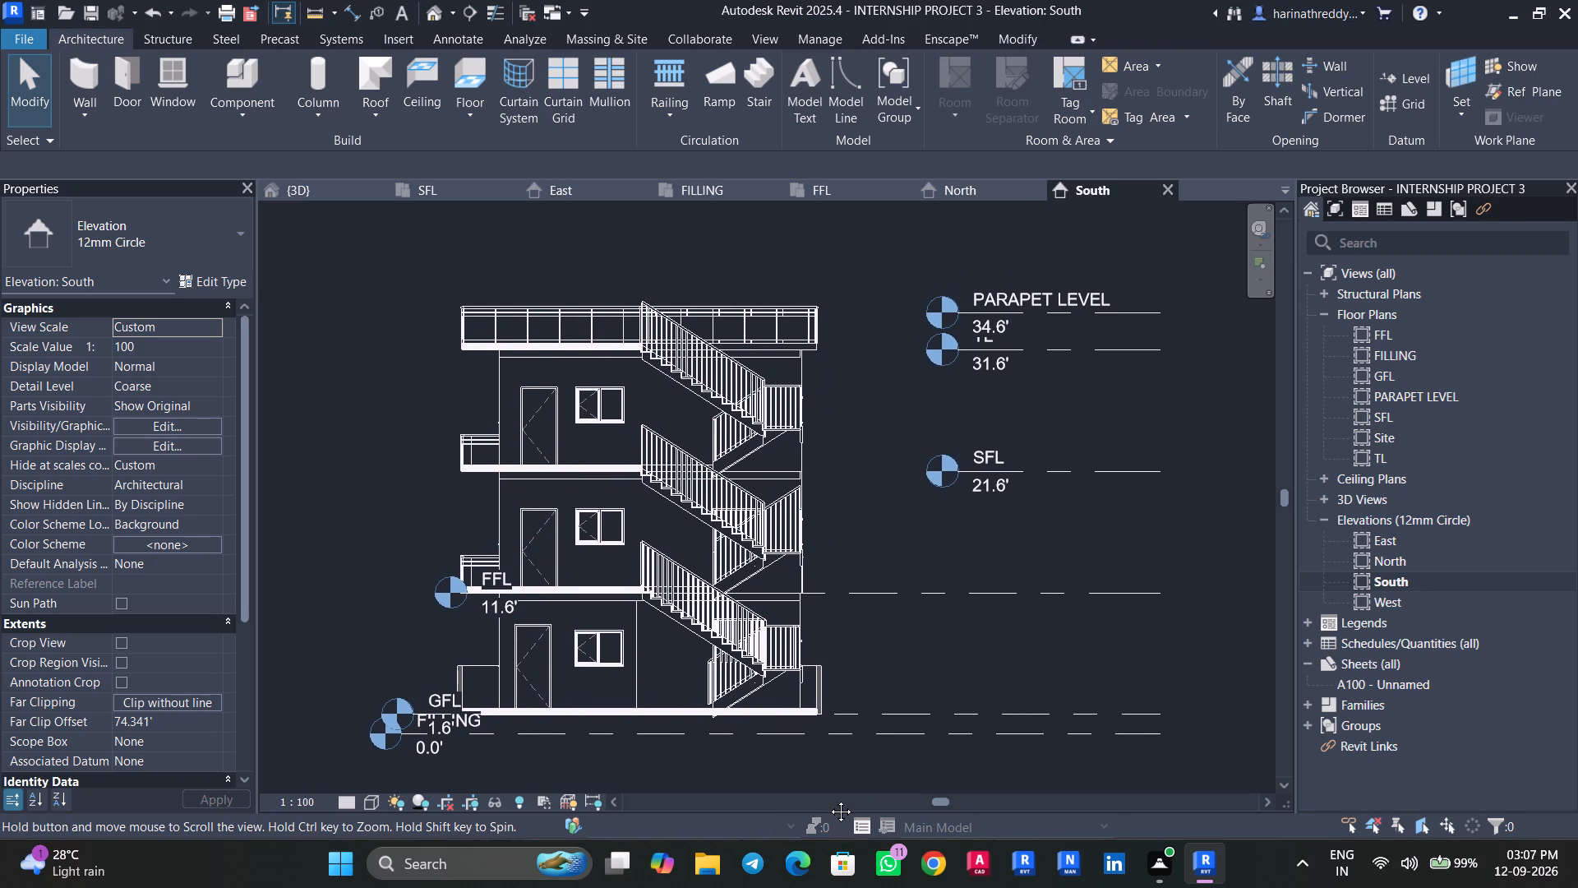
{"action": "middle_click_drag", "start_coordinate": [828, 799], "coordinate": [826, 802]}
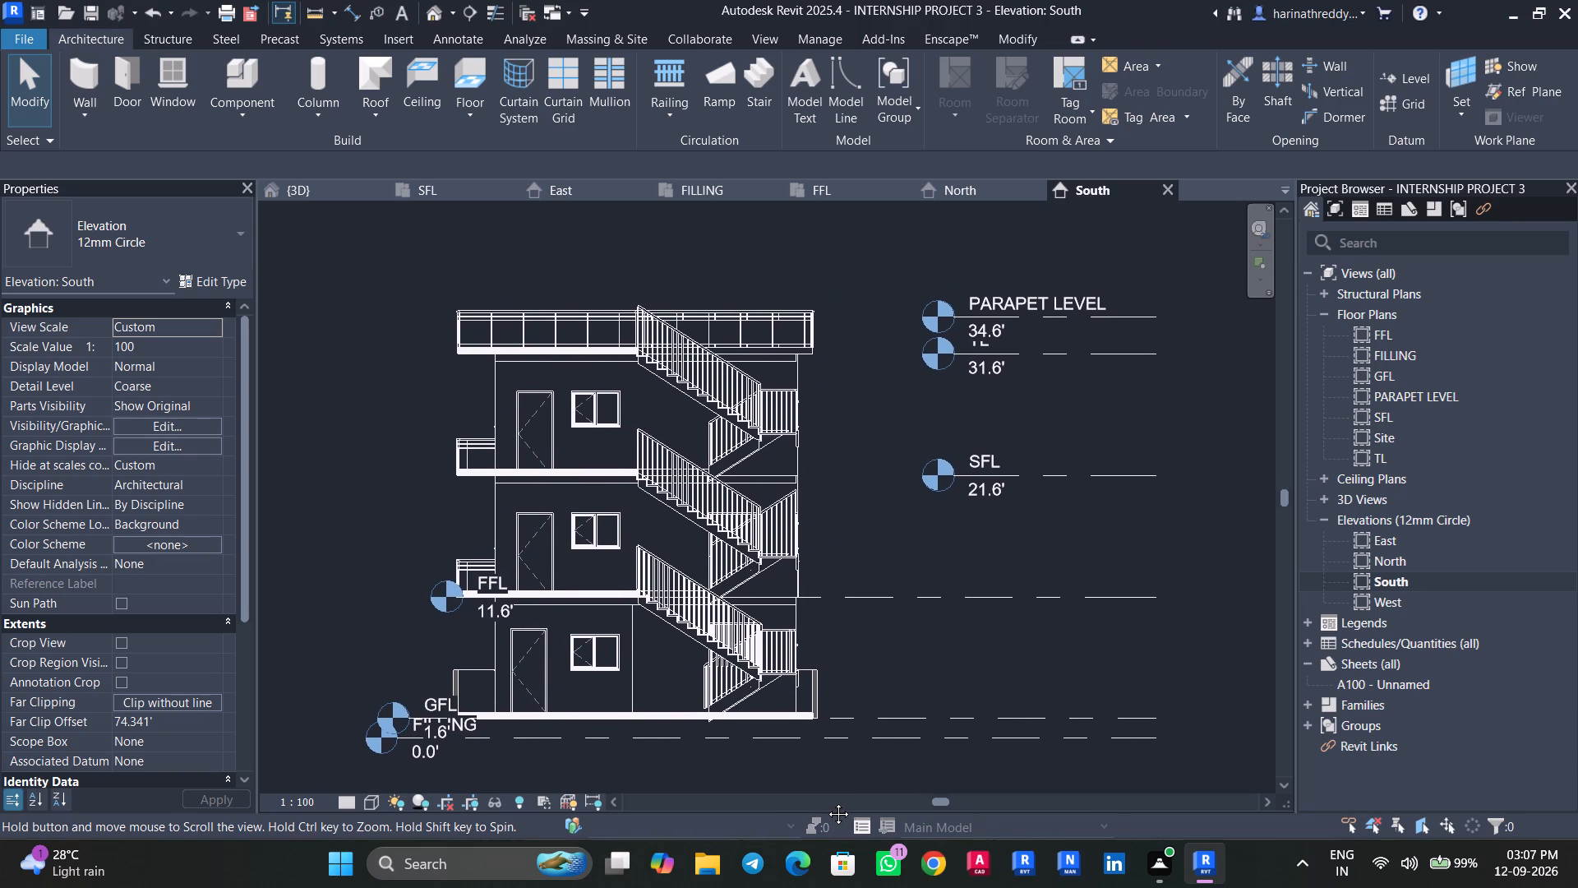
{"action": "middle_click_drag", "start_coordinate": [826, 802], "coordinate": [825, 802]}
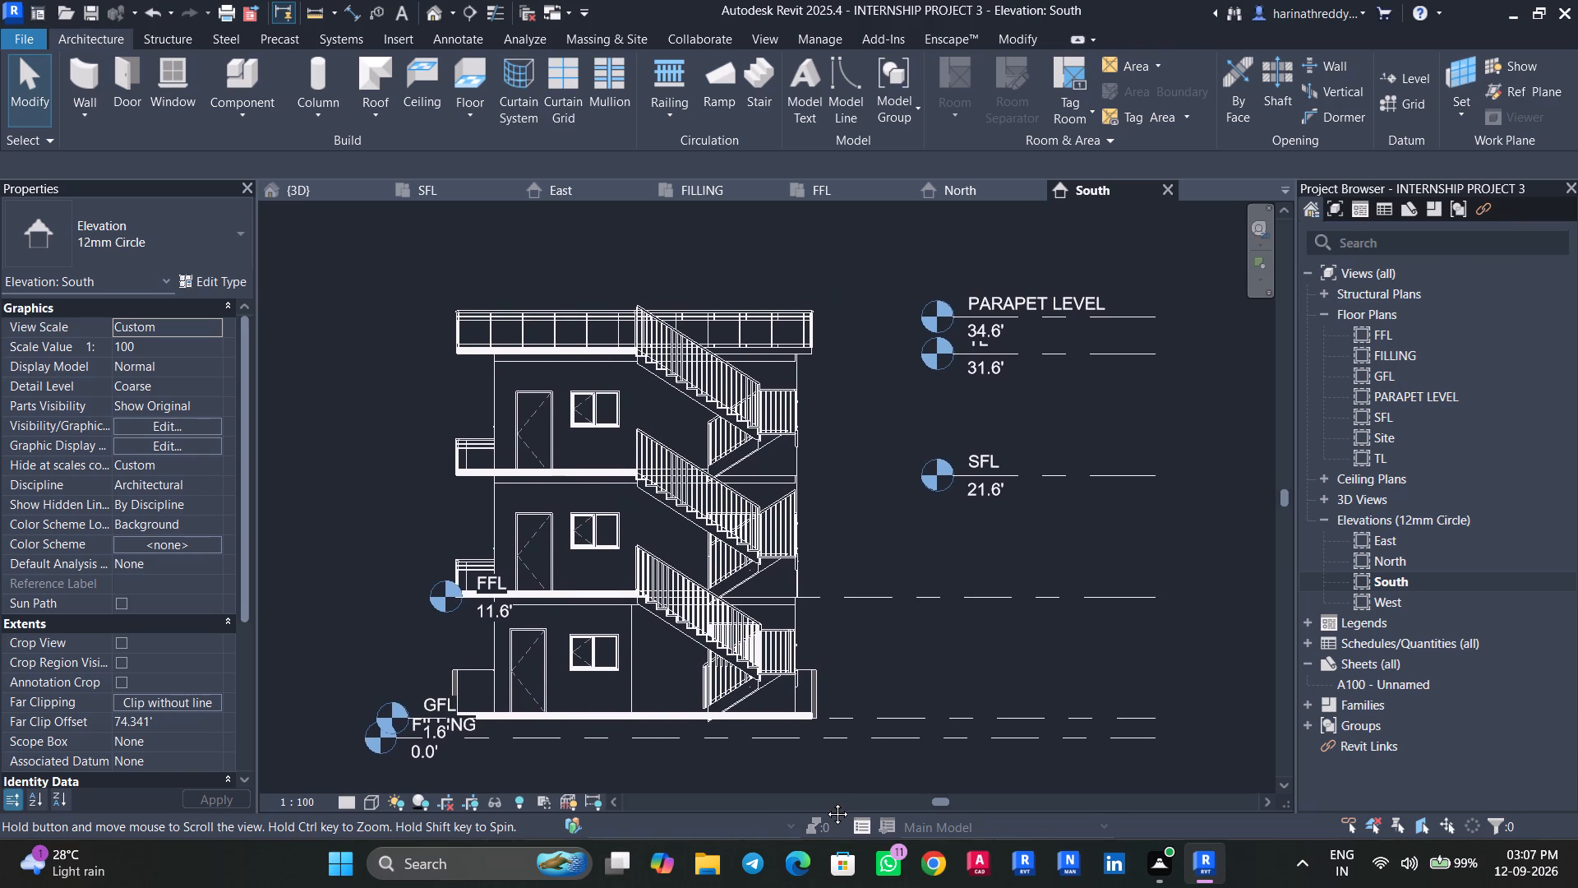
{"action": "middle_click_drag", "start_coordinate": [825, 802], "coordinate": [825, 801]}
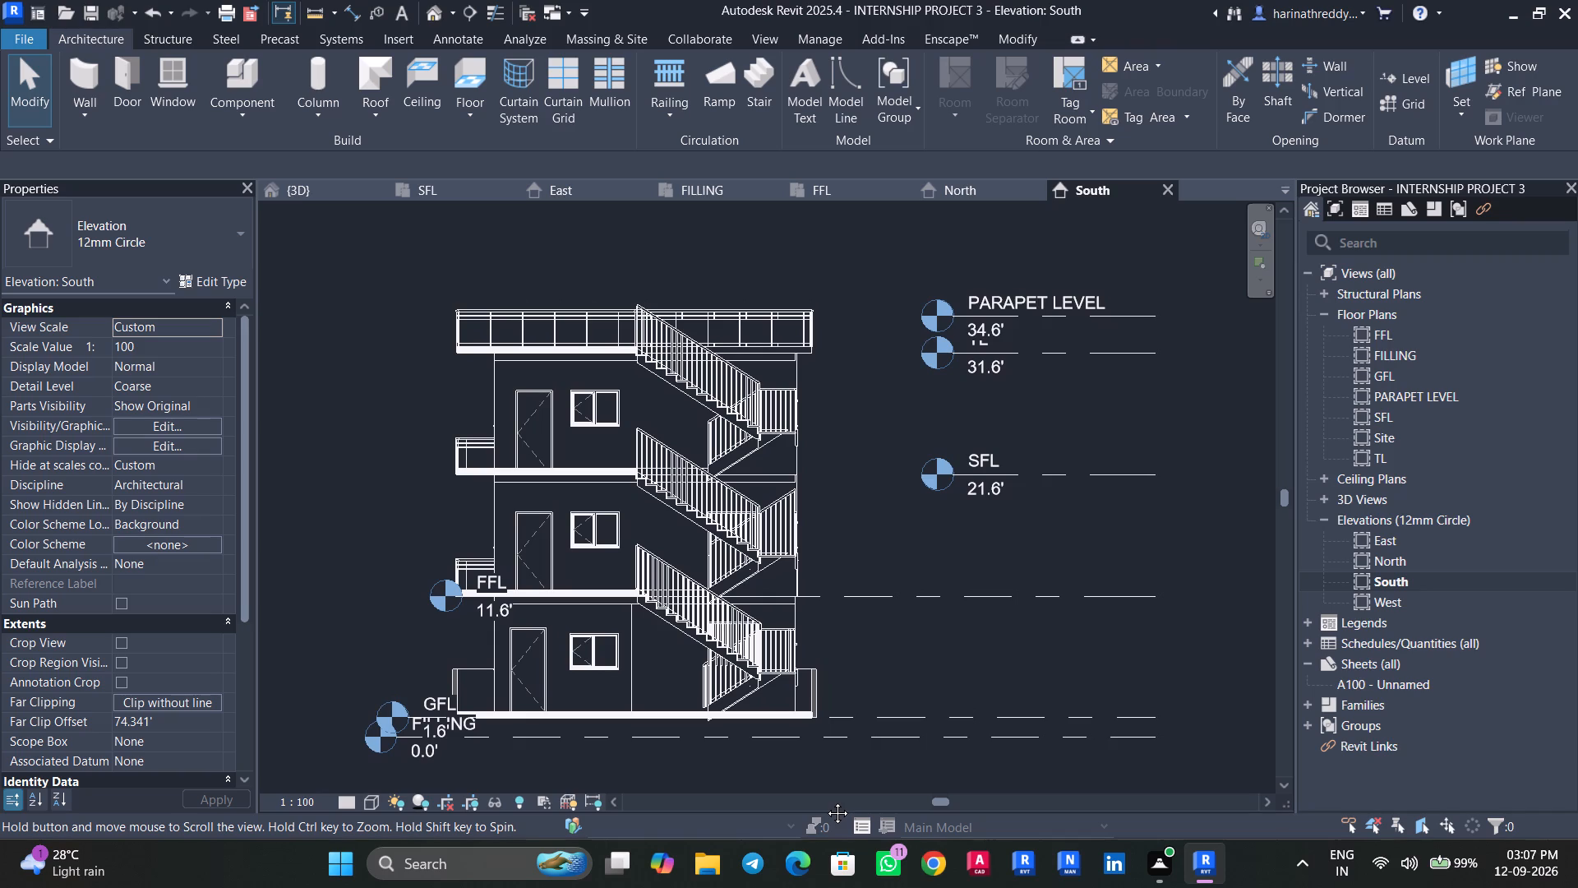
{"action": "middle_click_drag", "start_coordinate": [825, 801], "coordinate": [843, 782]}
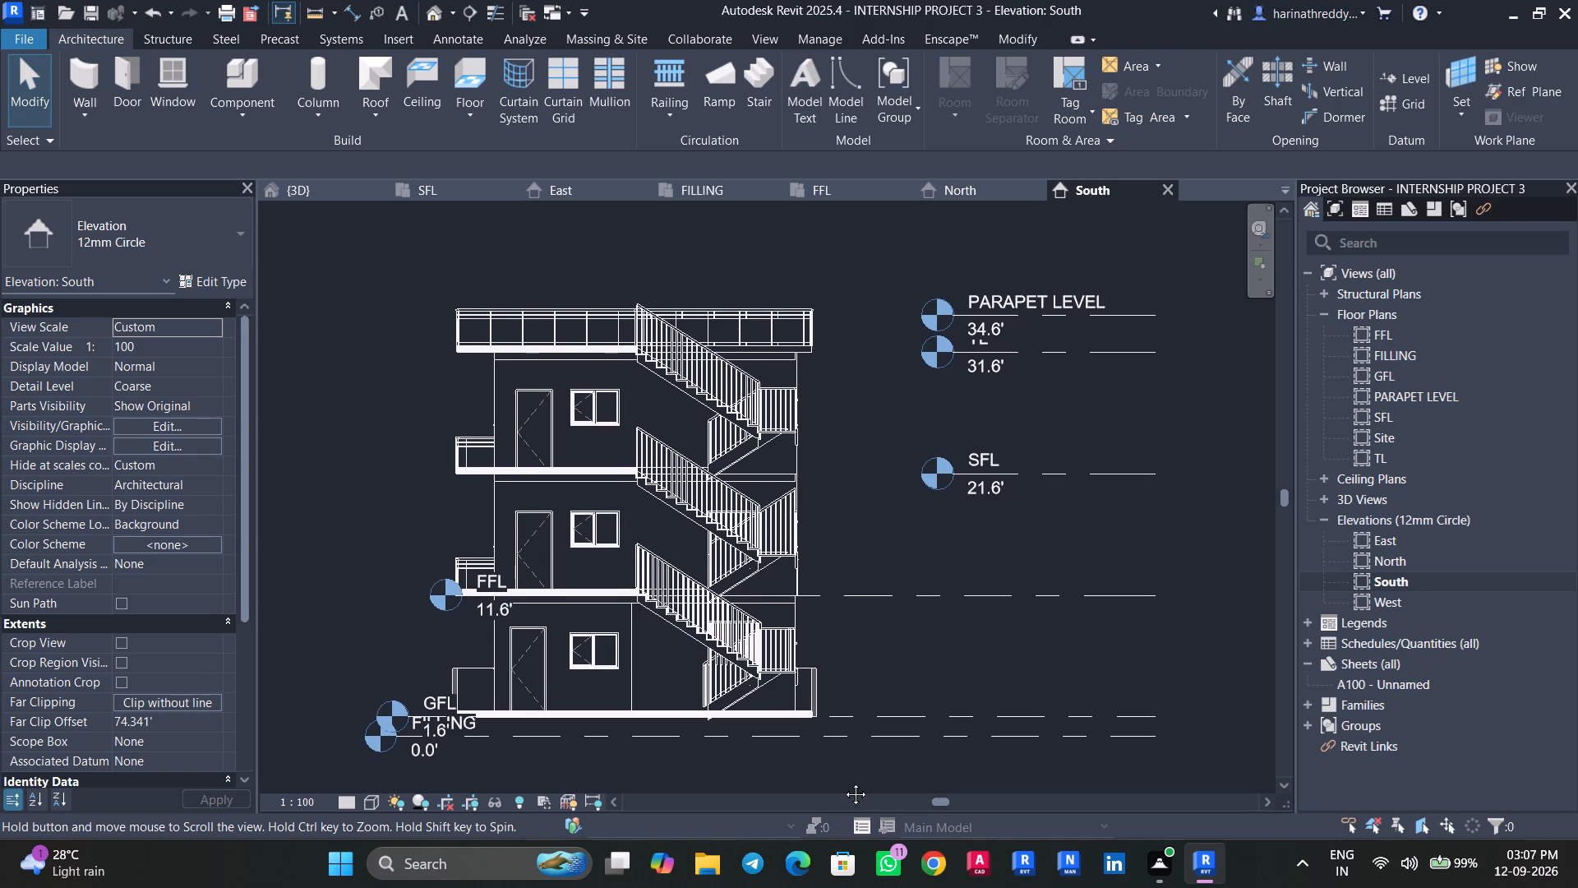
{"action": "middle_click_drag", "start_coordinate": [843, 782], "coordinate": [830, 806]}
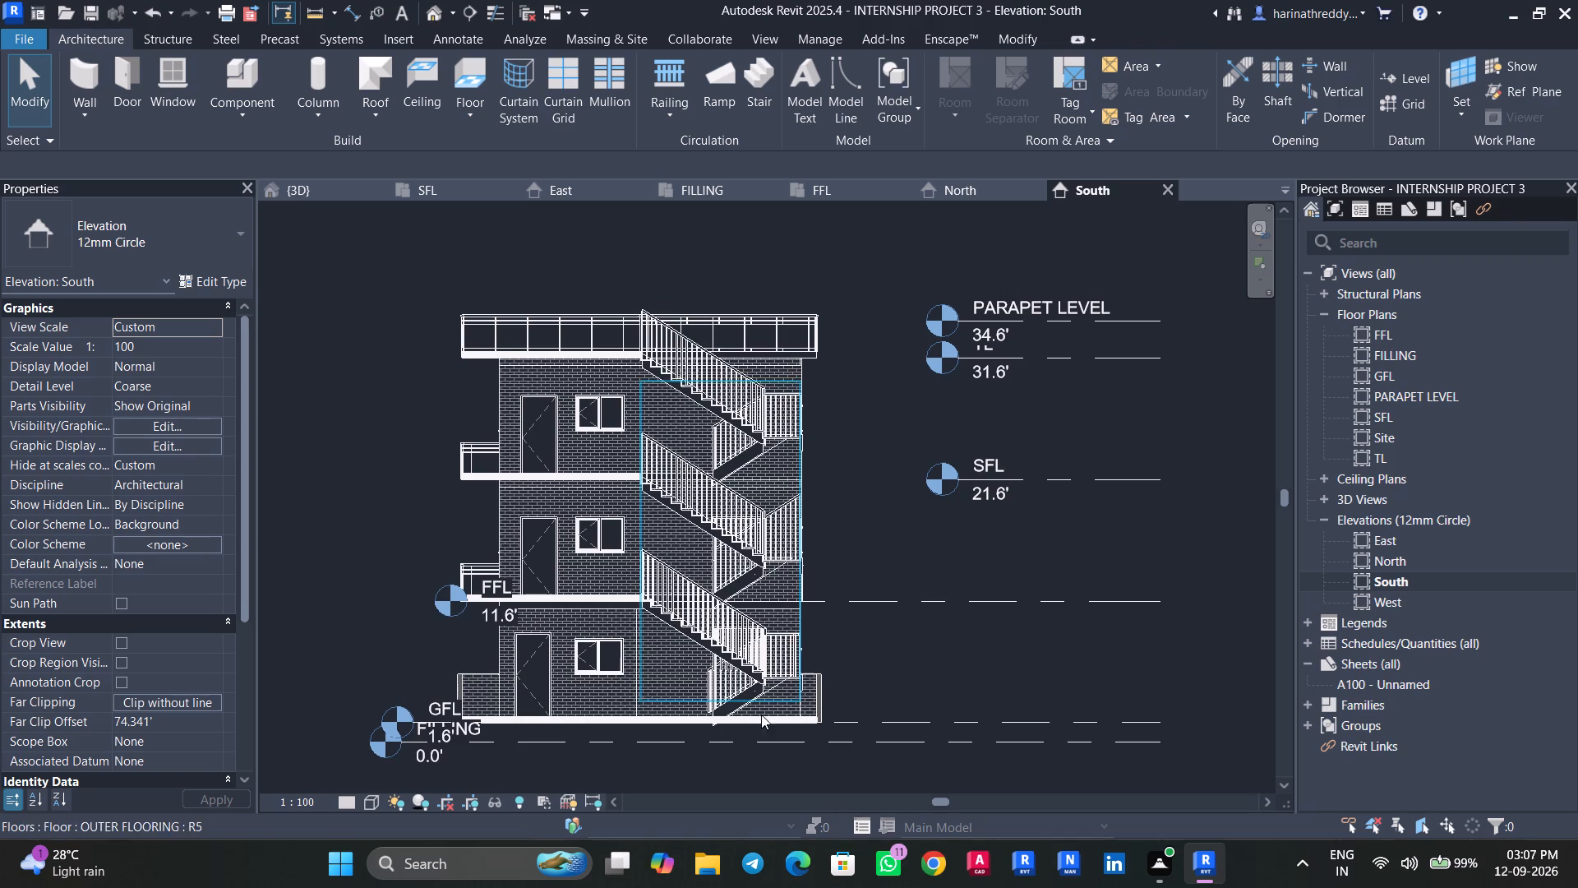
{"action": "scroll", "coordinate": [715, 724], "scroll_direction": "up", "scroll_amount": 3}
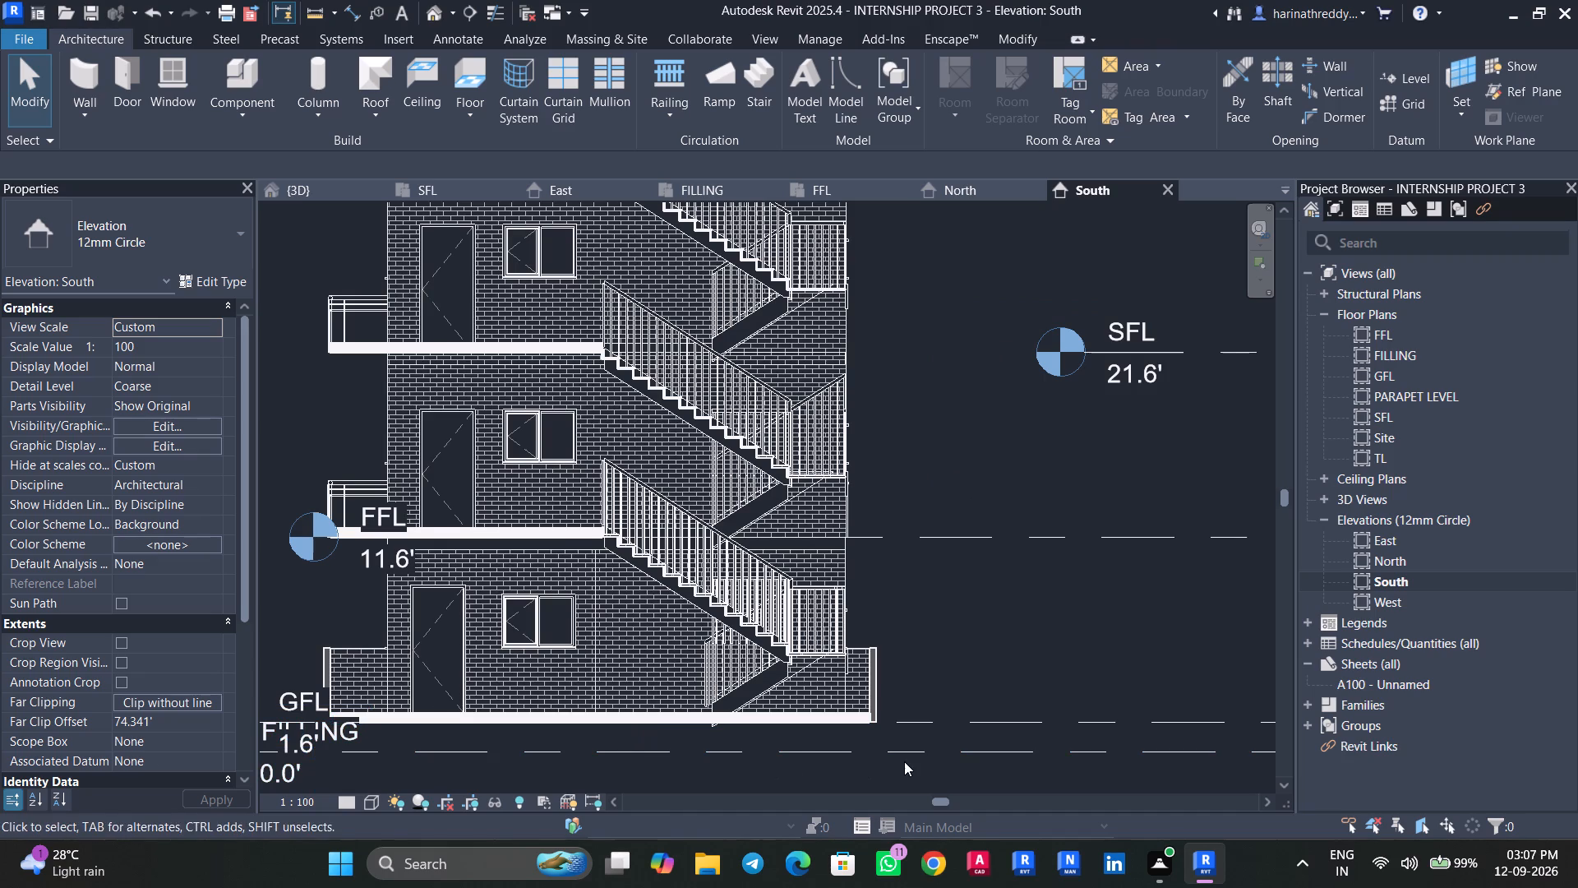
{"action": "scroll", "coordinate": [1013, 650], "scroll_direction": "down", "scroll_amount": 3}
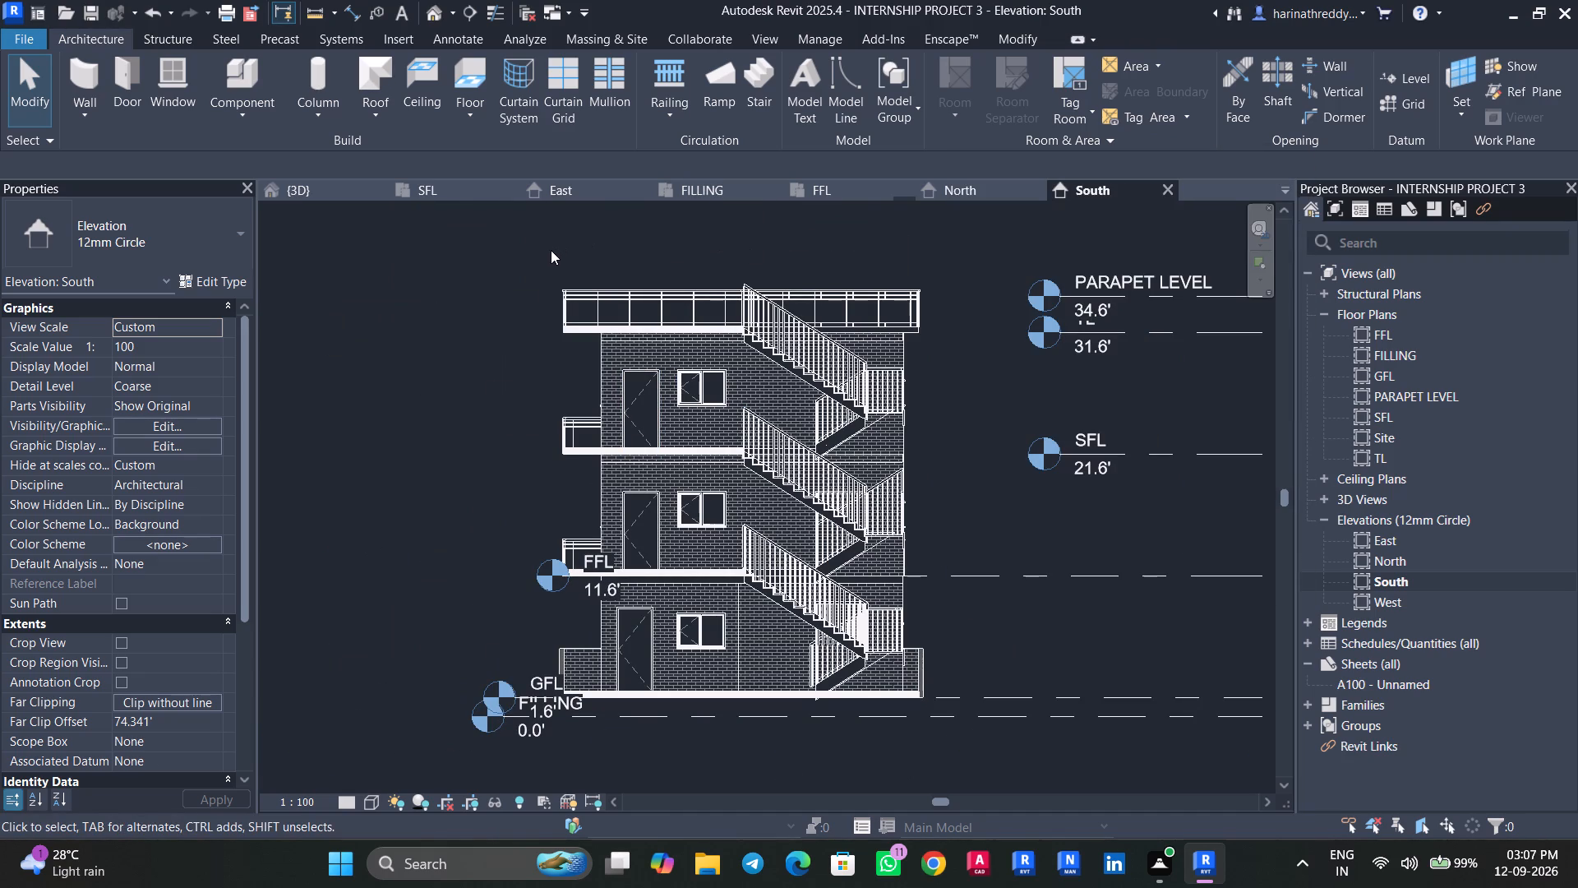
Look over the 3D view and the FFL plan, and read the reference plans, elevation and section in the FILLING plan.
{"action": "left_click", "coordinate": [333, 194]}
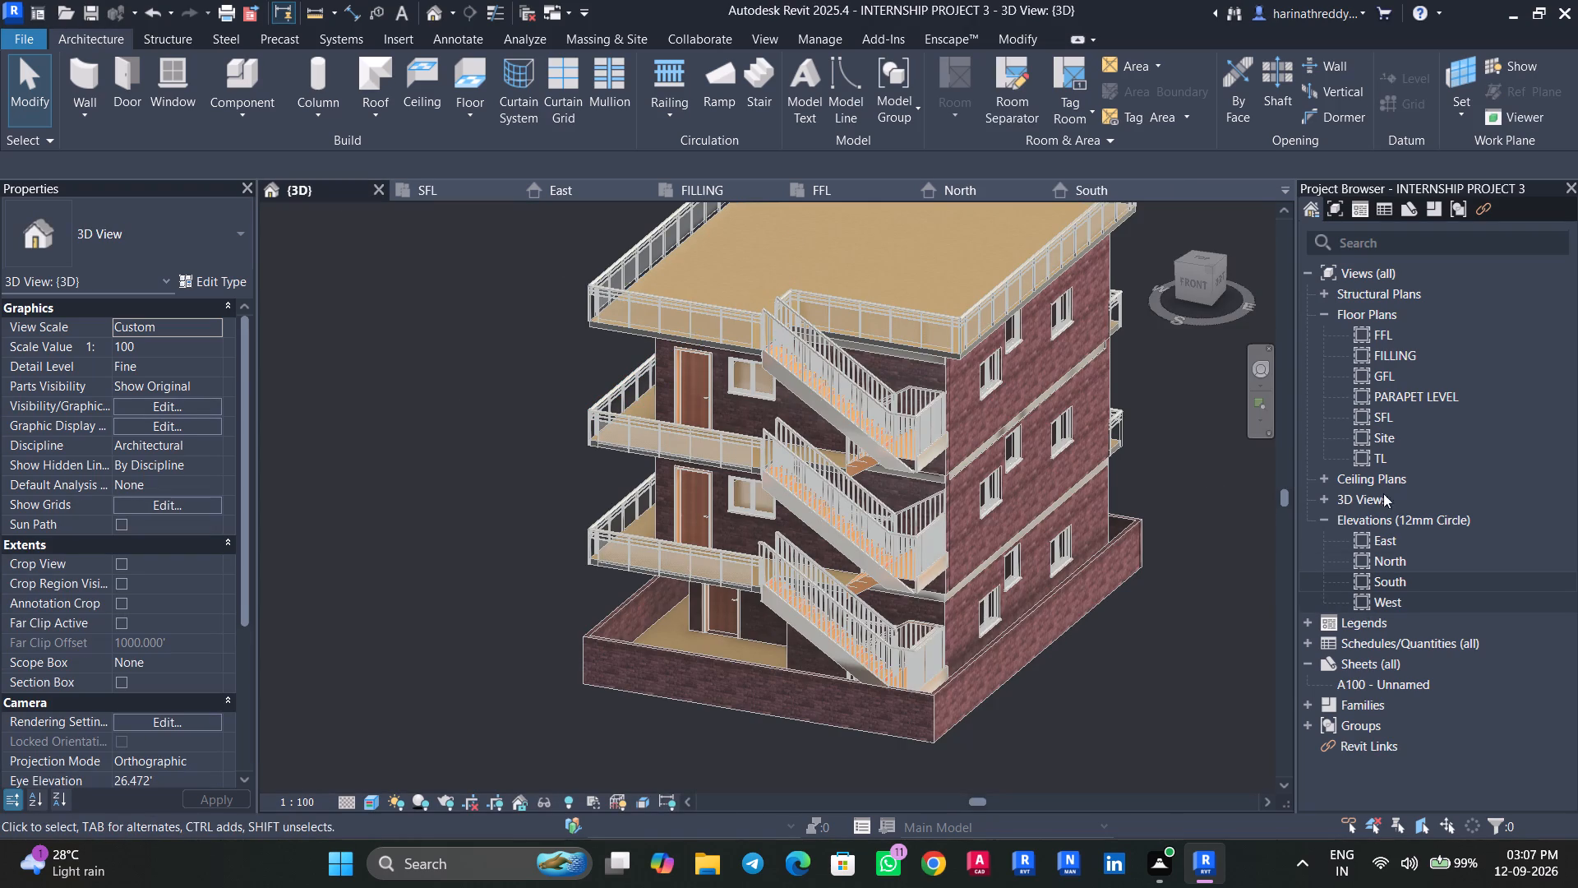
{"action": "double_click", "coordinate": [1398, 334]}
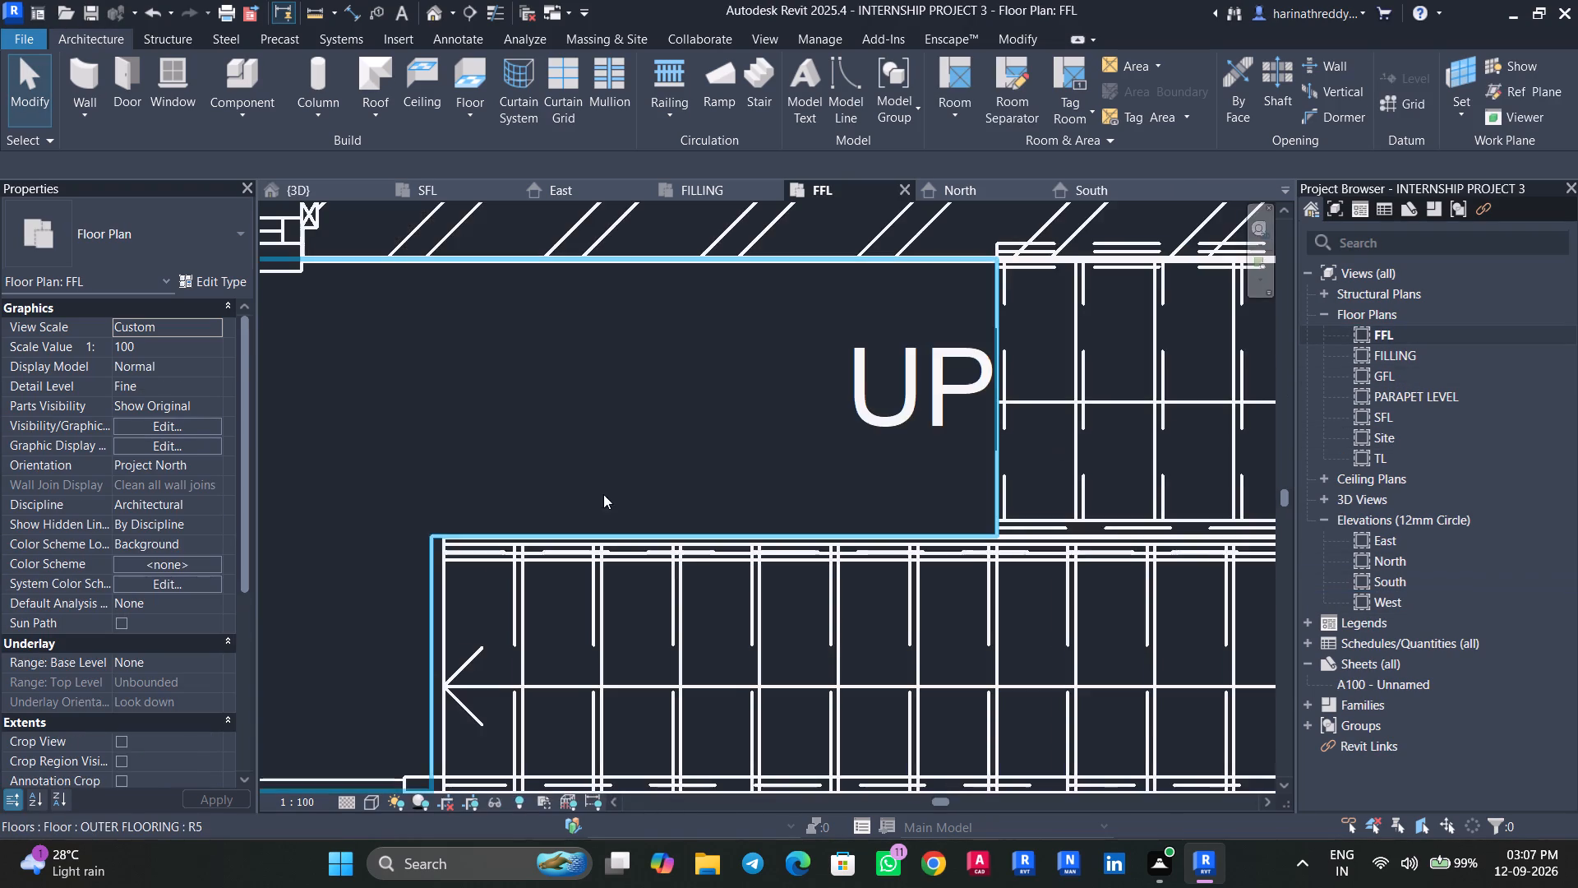
{"action": "scroll", "coordinate": [618, 464], "scroll_direction": "down", "scroll_amount": 14}
{"action": "double_click", "coordinate": [1406, 358]}
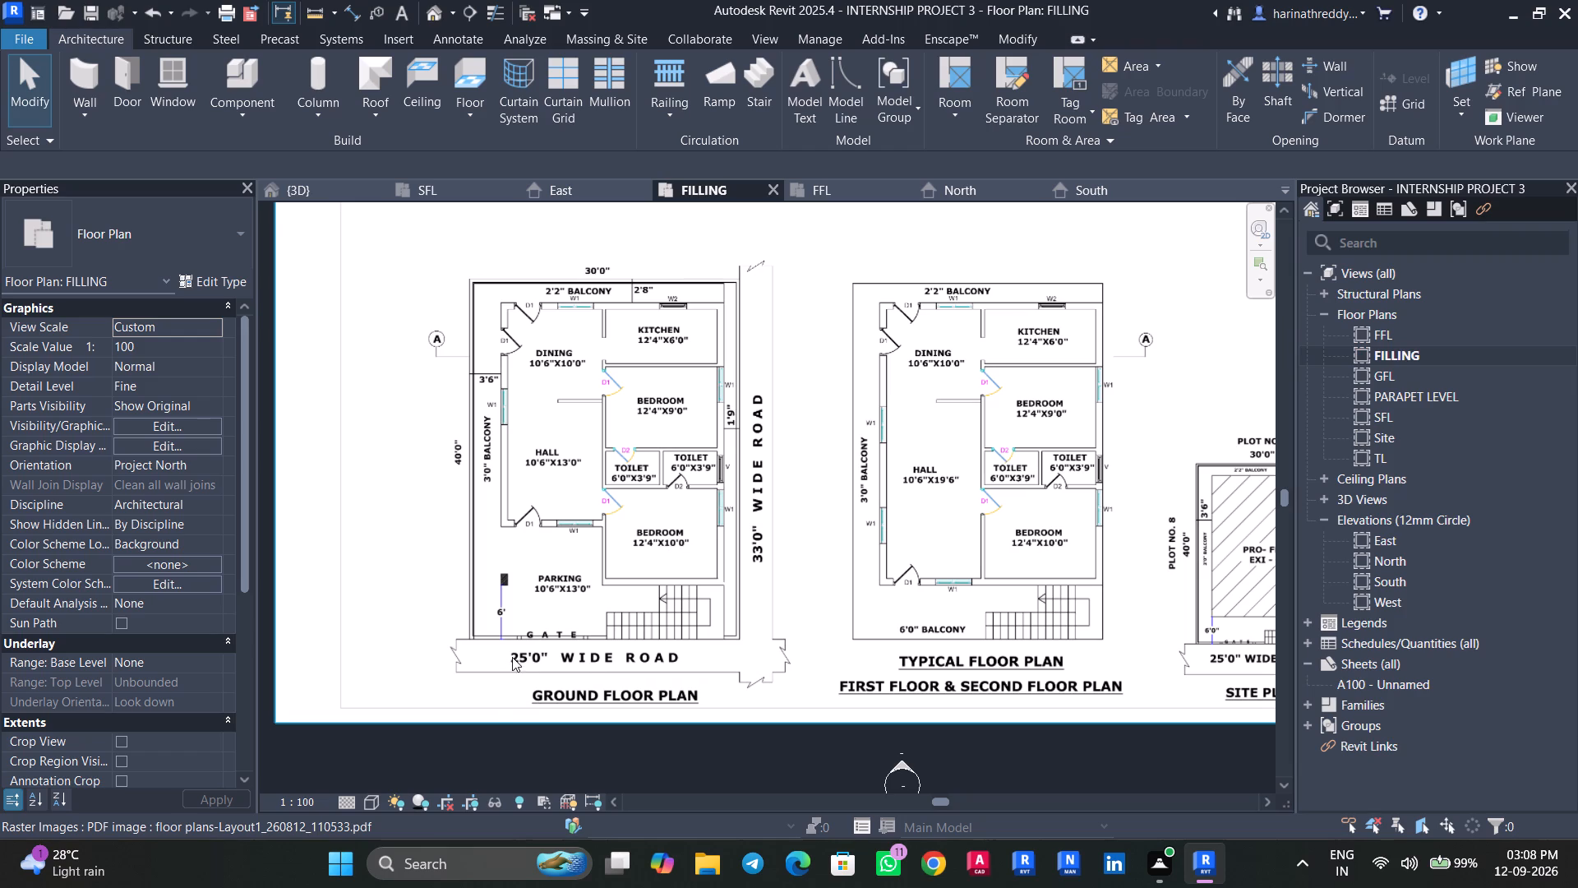
{"action": "scroll", "coordinate": [459, 714], "scroll_direction": "up", "scroll_amount": 1}
{"action": "scroll", "coordinate": [459, 714], "scroll_direction": "down", "scroll_amount": 1}
{"action": "scroll", "coordinate": [459, 714], "scroll_direction": "up", "scroll_amount": 1}
{"action": "scroll", "coordinate": [459, 714], "scroll_direction": "down", "scroll_amount": 4}
{"action": "scroll", "coordinate": [461, 715], "scroll_direction": "up", "scroll_amount": 4}
{"action": "middle_click_drag", "start_coordinate": [461, 715], "coordinate": [436, 820]}
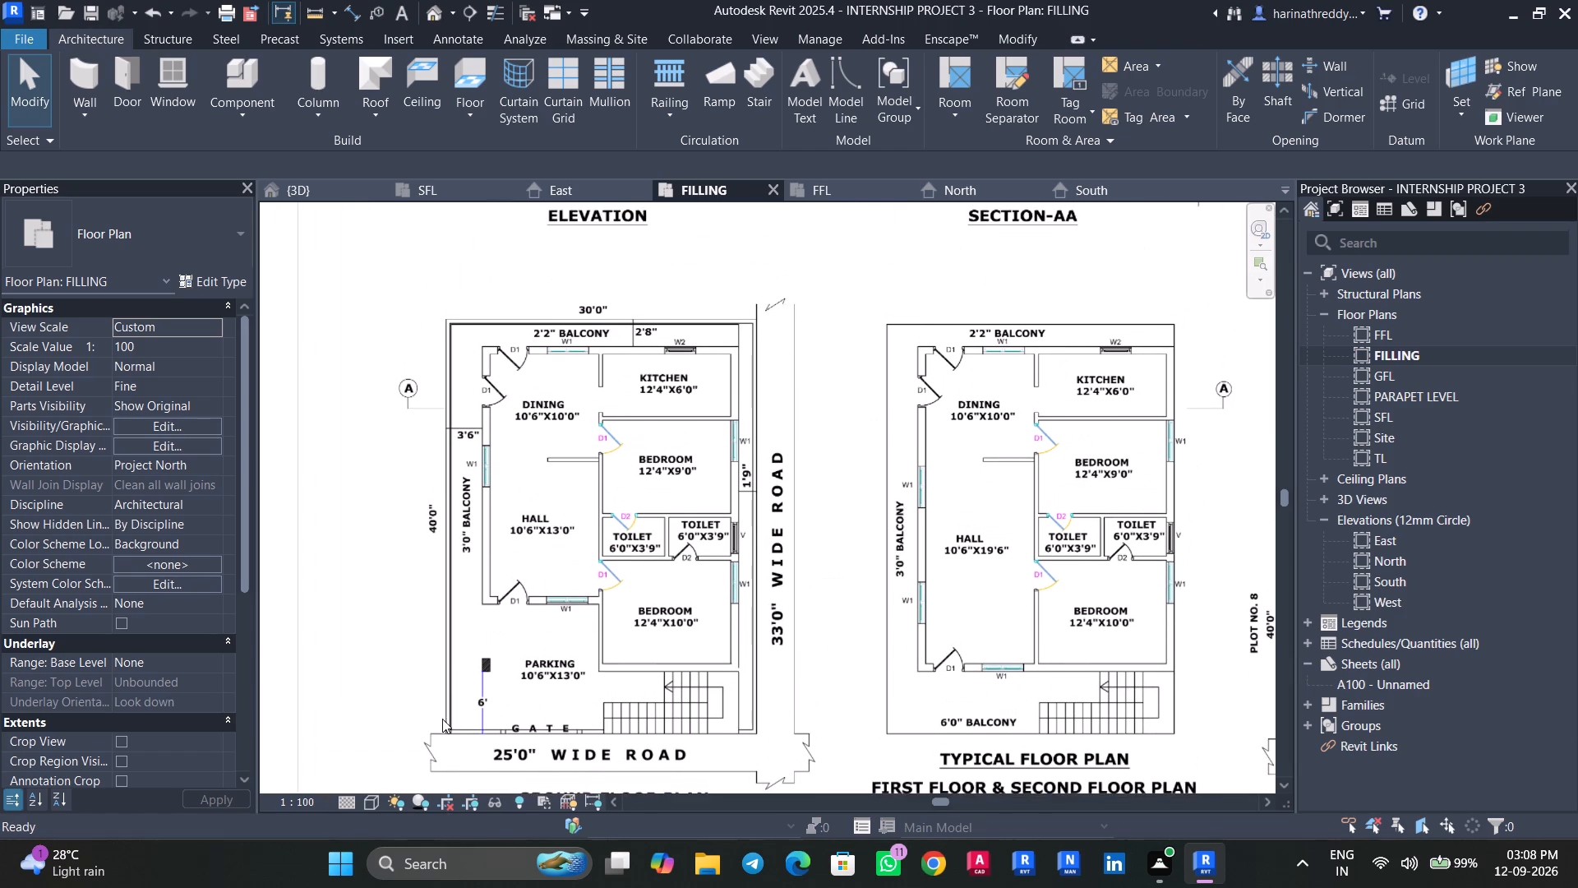
{"action": "middle_click_drag", "start_coordinate": [773, 322], "coordinate": [602, 658]}
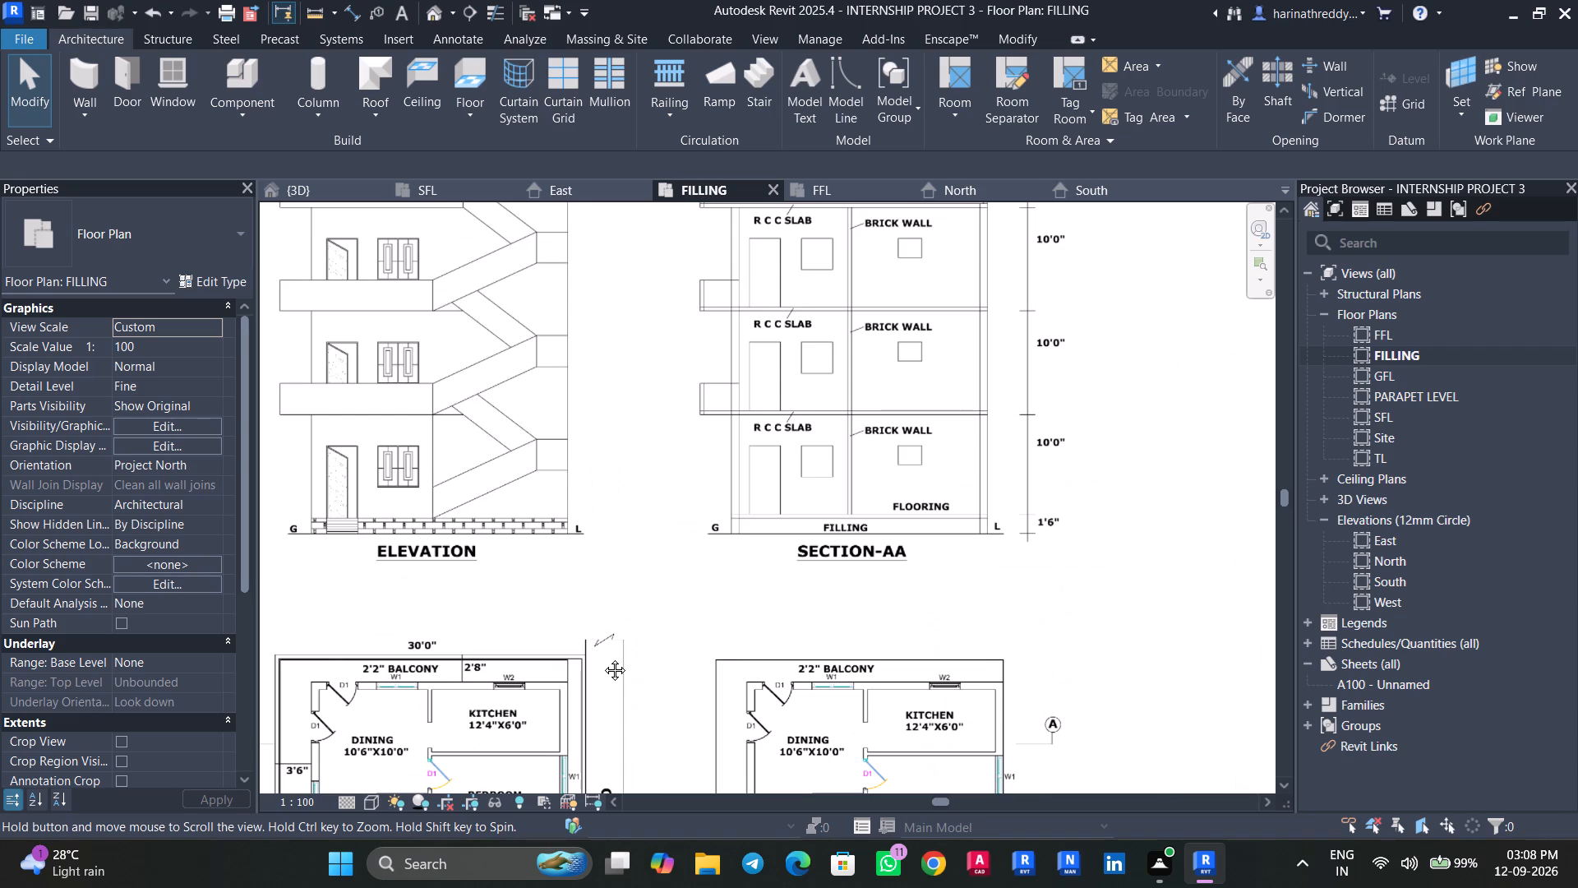
{"action": "middle_click_drag", "start_coordinate": [602, 658], "coordinate": [711, 339]}
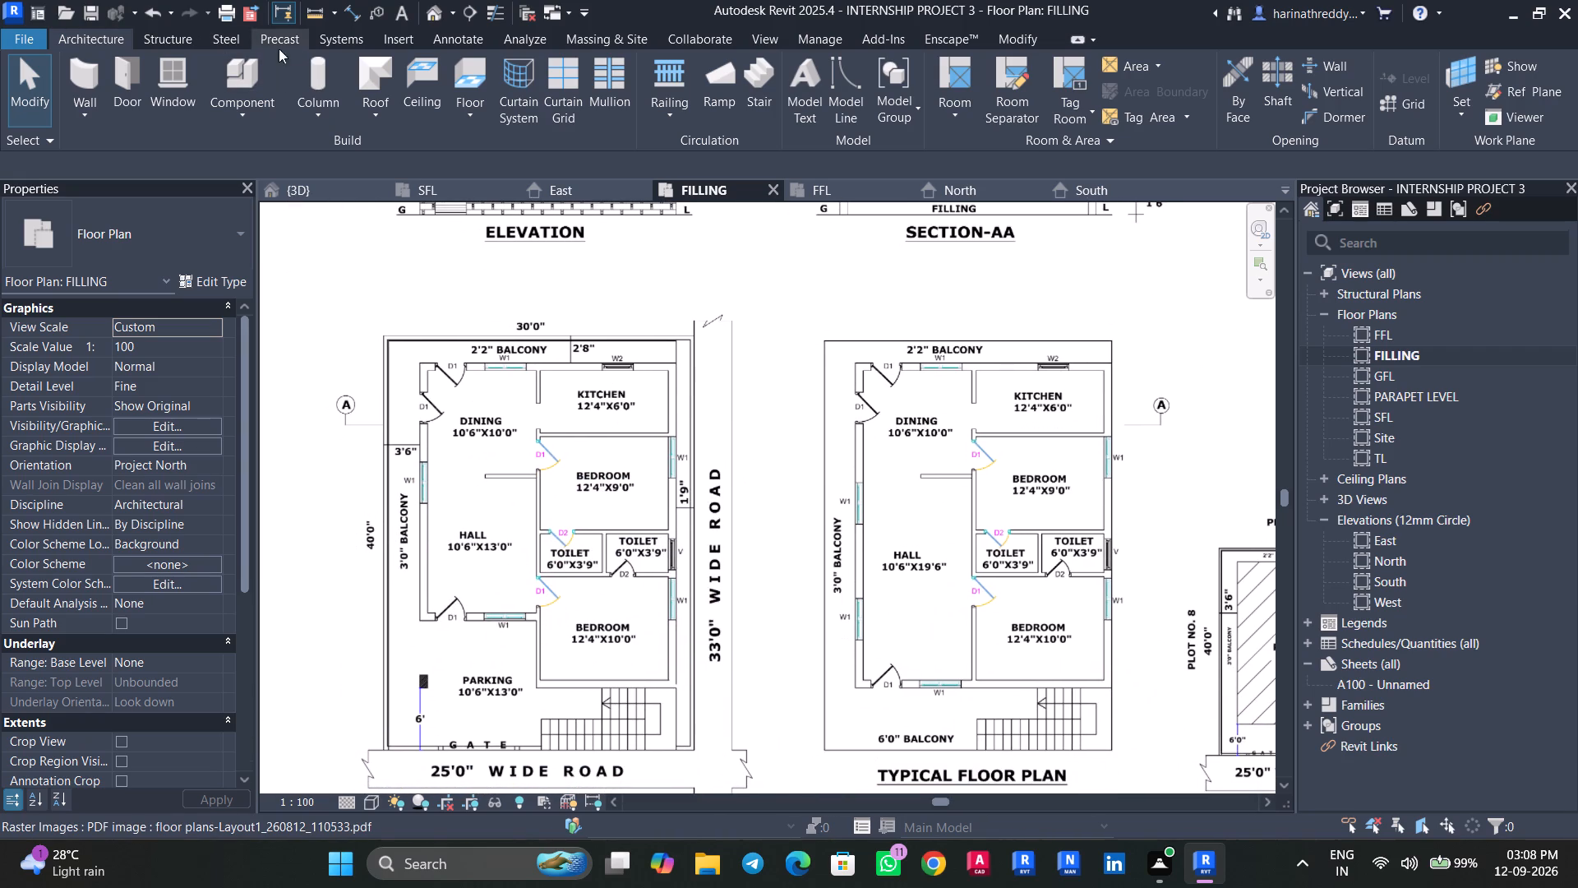
Create a Grassland - 1200mm toposolid on the FILLING level with a rectangular boundary, about 30' by 40', along the ground floor's outer compound walls.
{"action": "left_click", "coordinate": [621, 43]}
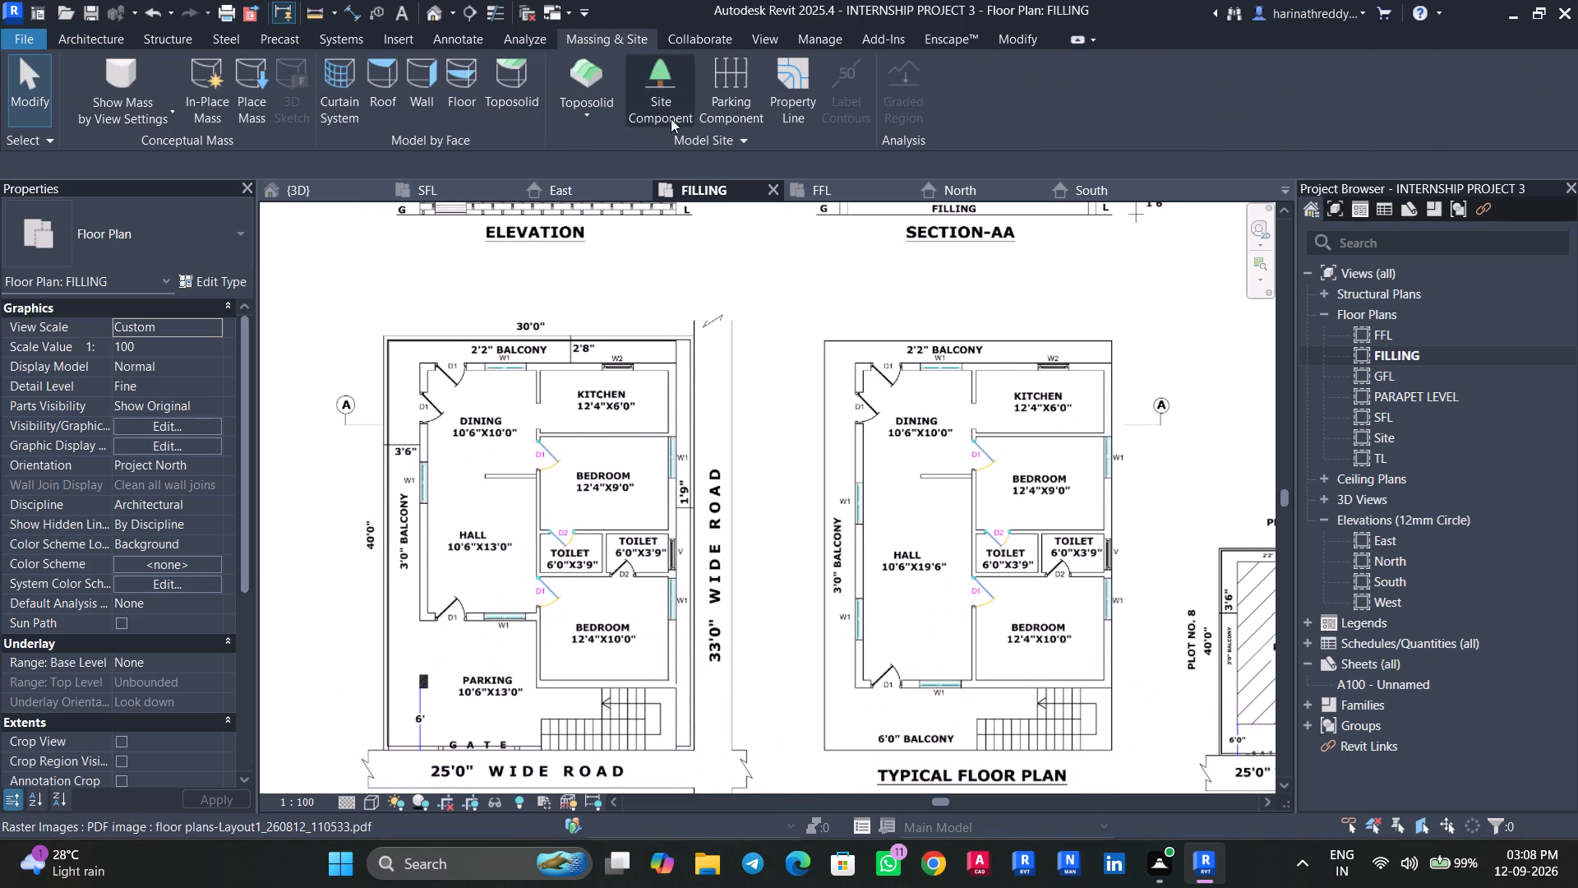
{"action": "left_click", "coordinate": [587, 127]}
{"action": "left_click", "coordinate": [611, 158]}
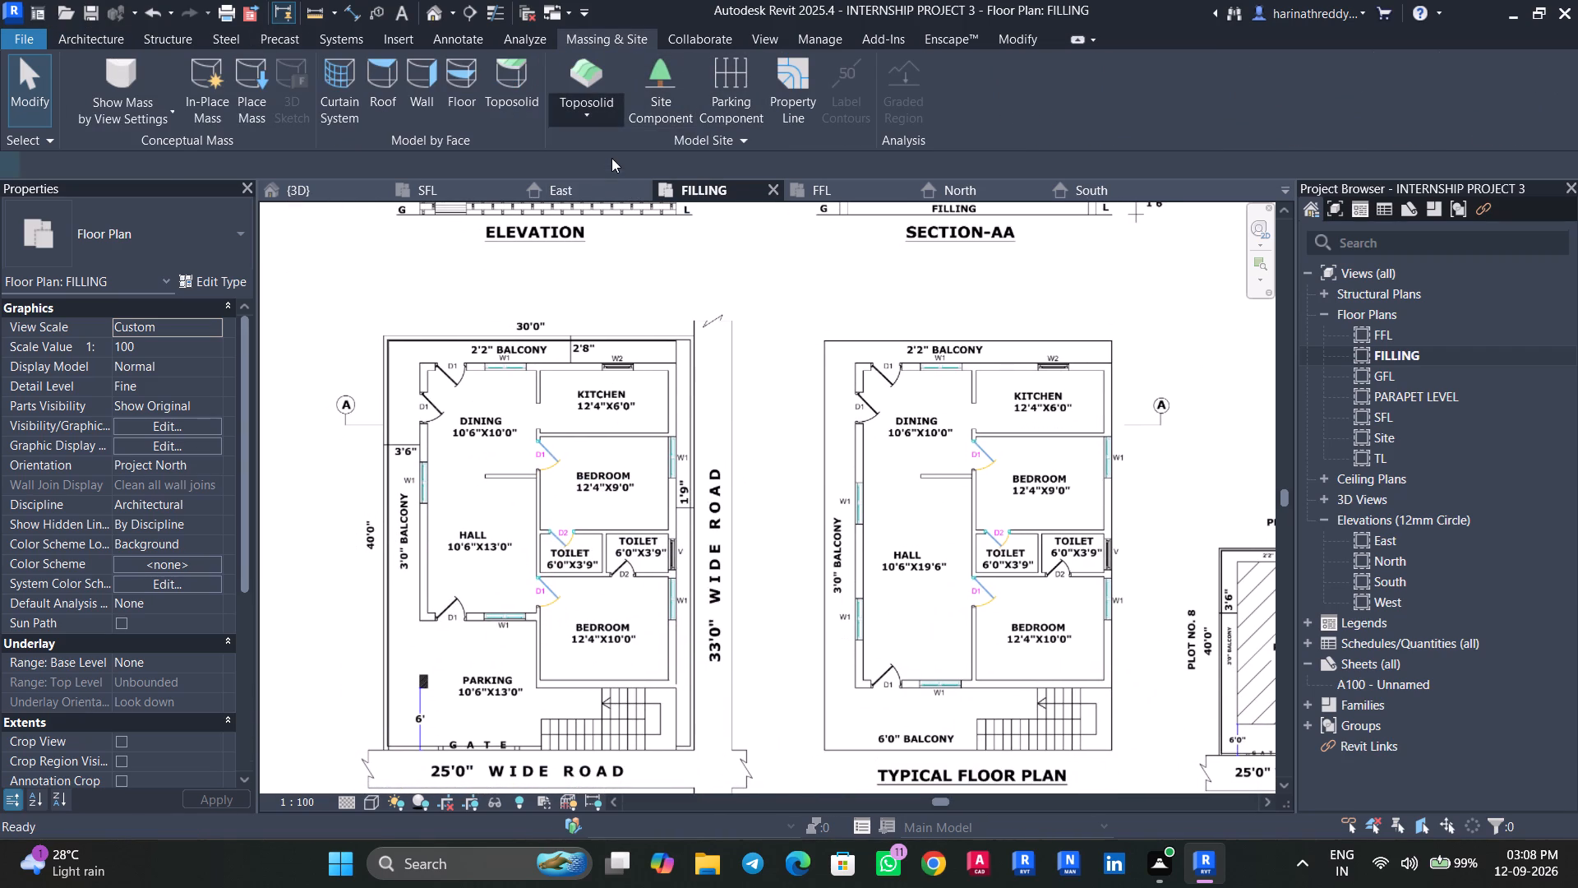
{"action": "left_click", "coordinate": [77, 220]}
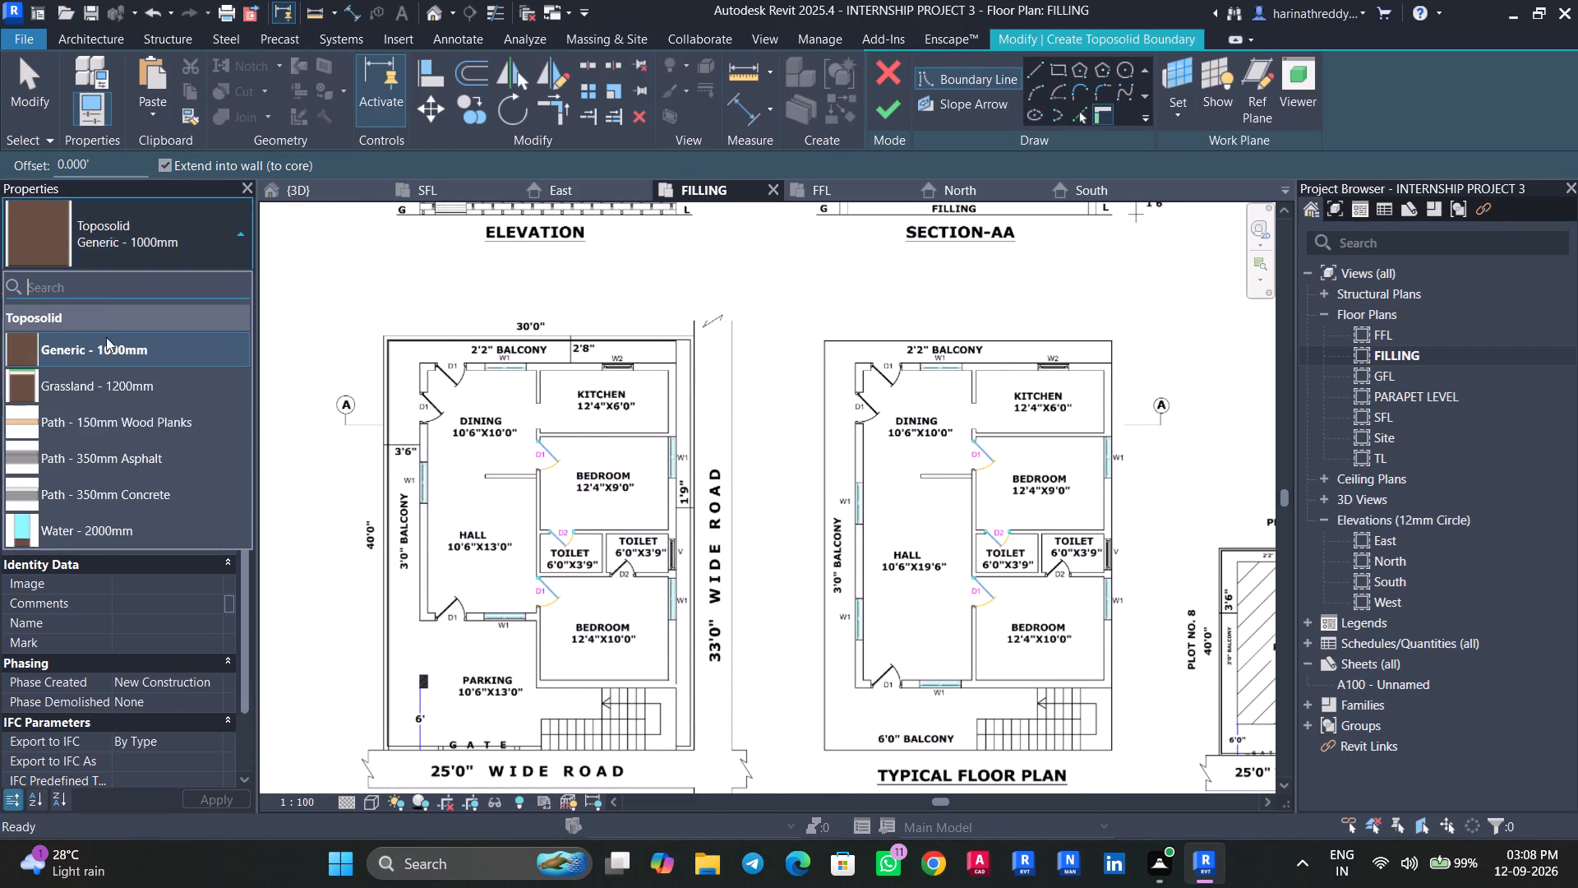
{"action": "left_click", "coordinate": [113, 386]}
{"action": "left_click", "coordinate": [1065, 64]}
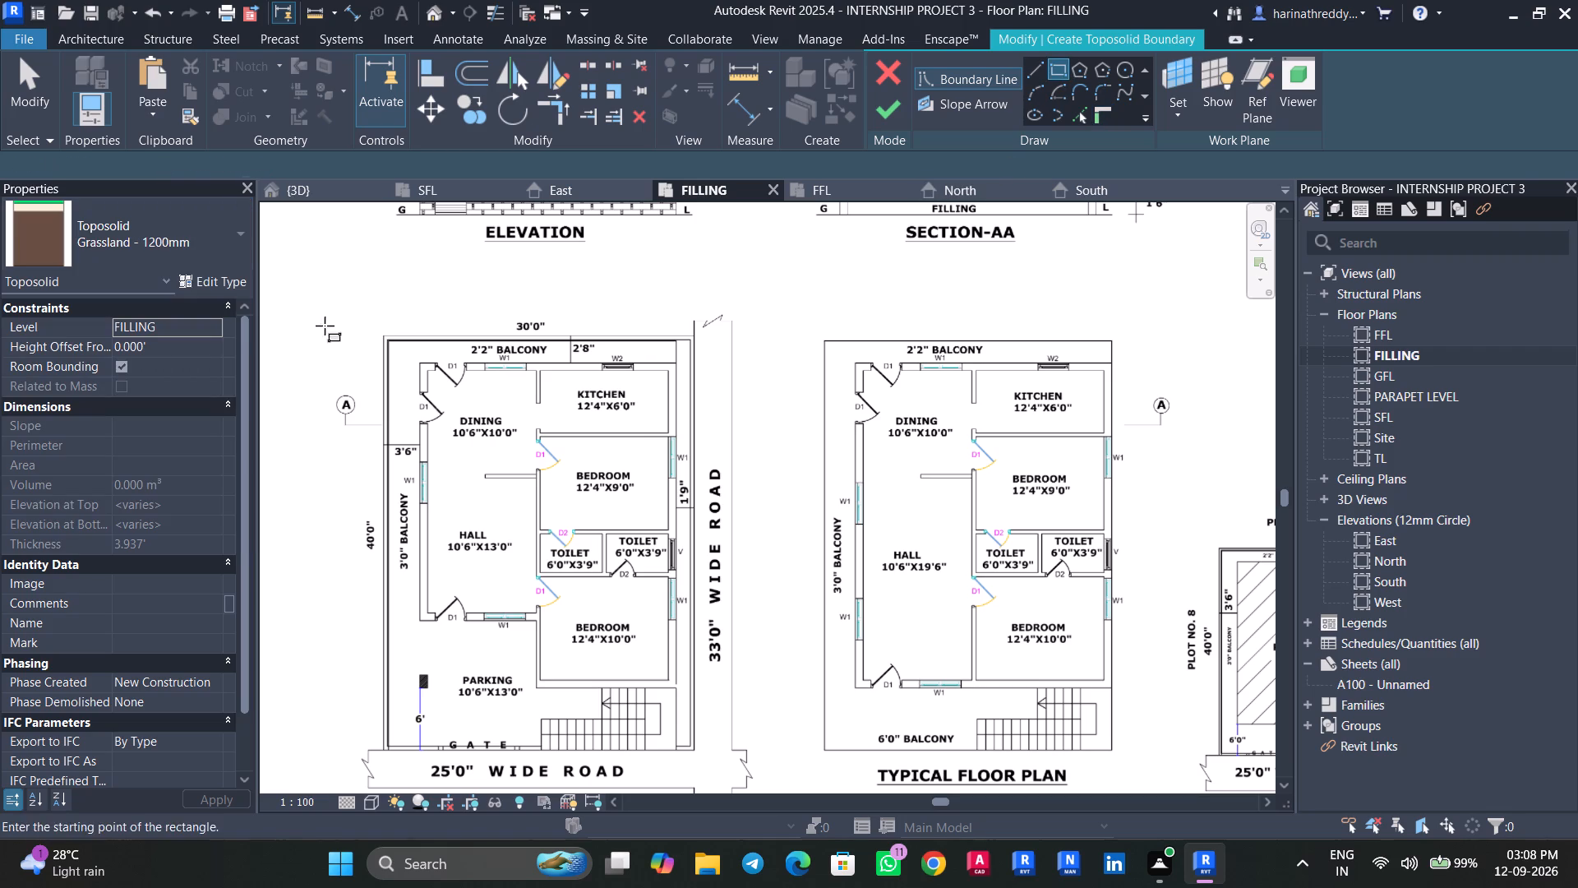
{"action": "left_click", "coordinate": [381, 333]}
{"action": "middle_click_drag", "start_coordinate": [580, 598], "coordinate": [621, 419]}
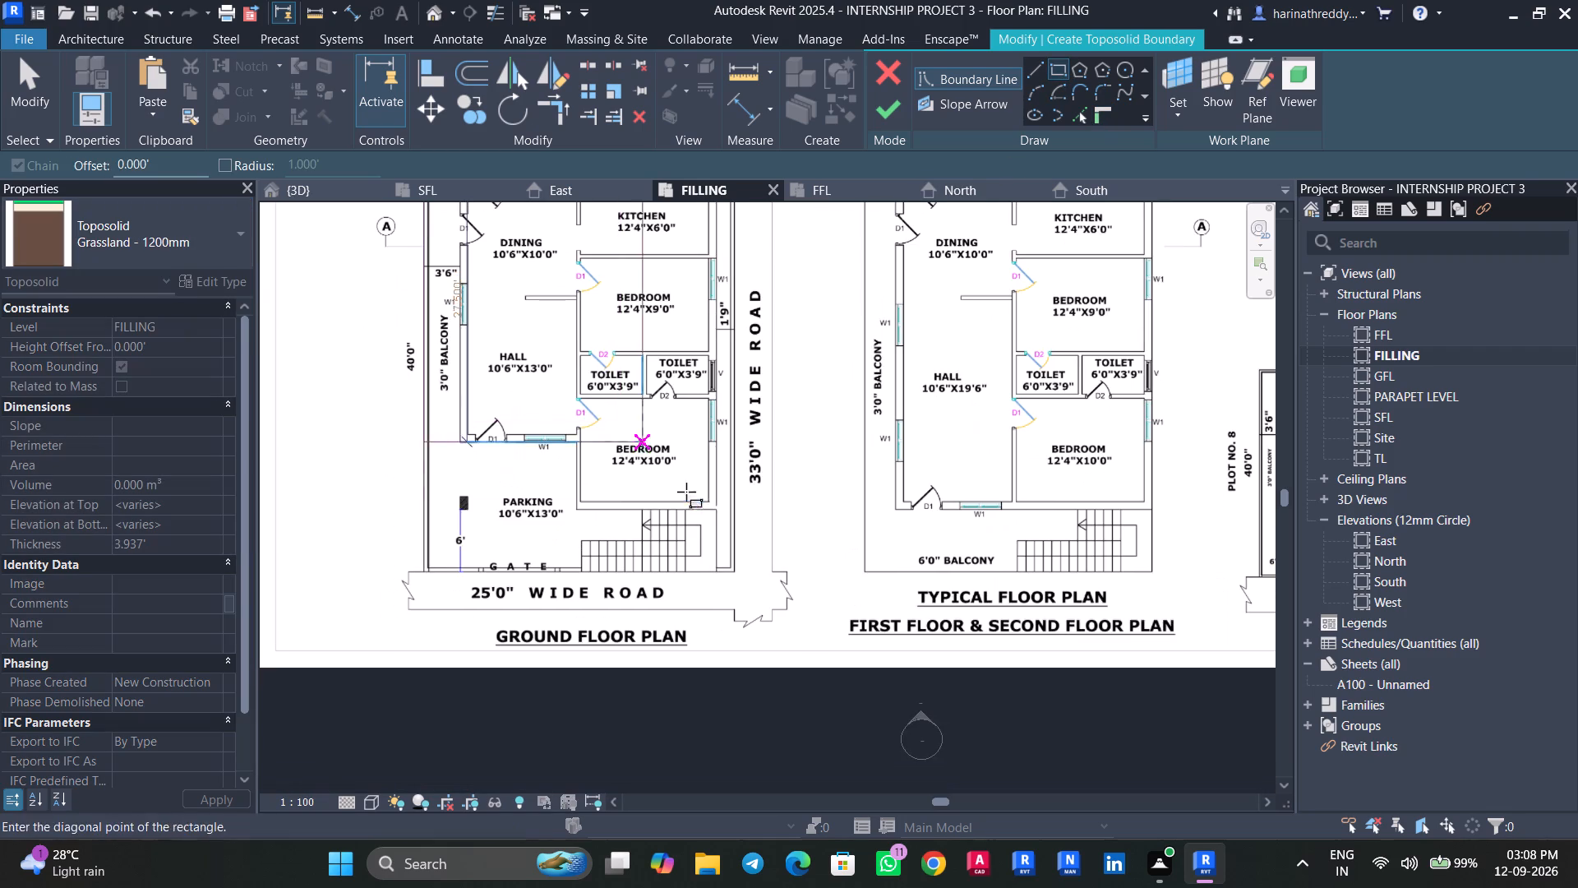
{"action": "left_click", "coordinate": [732, 575]}
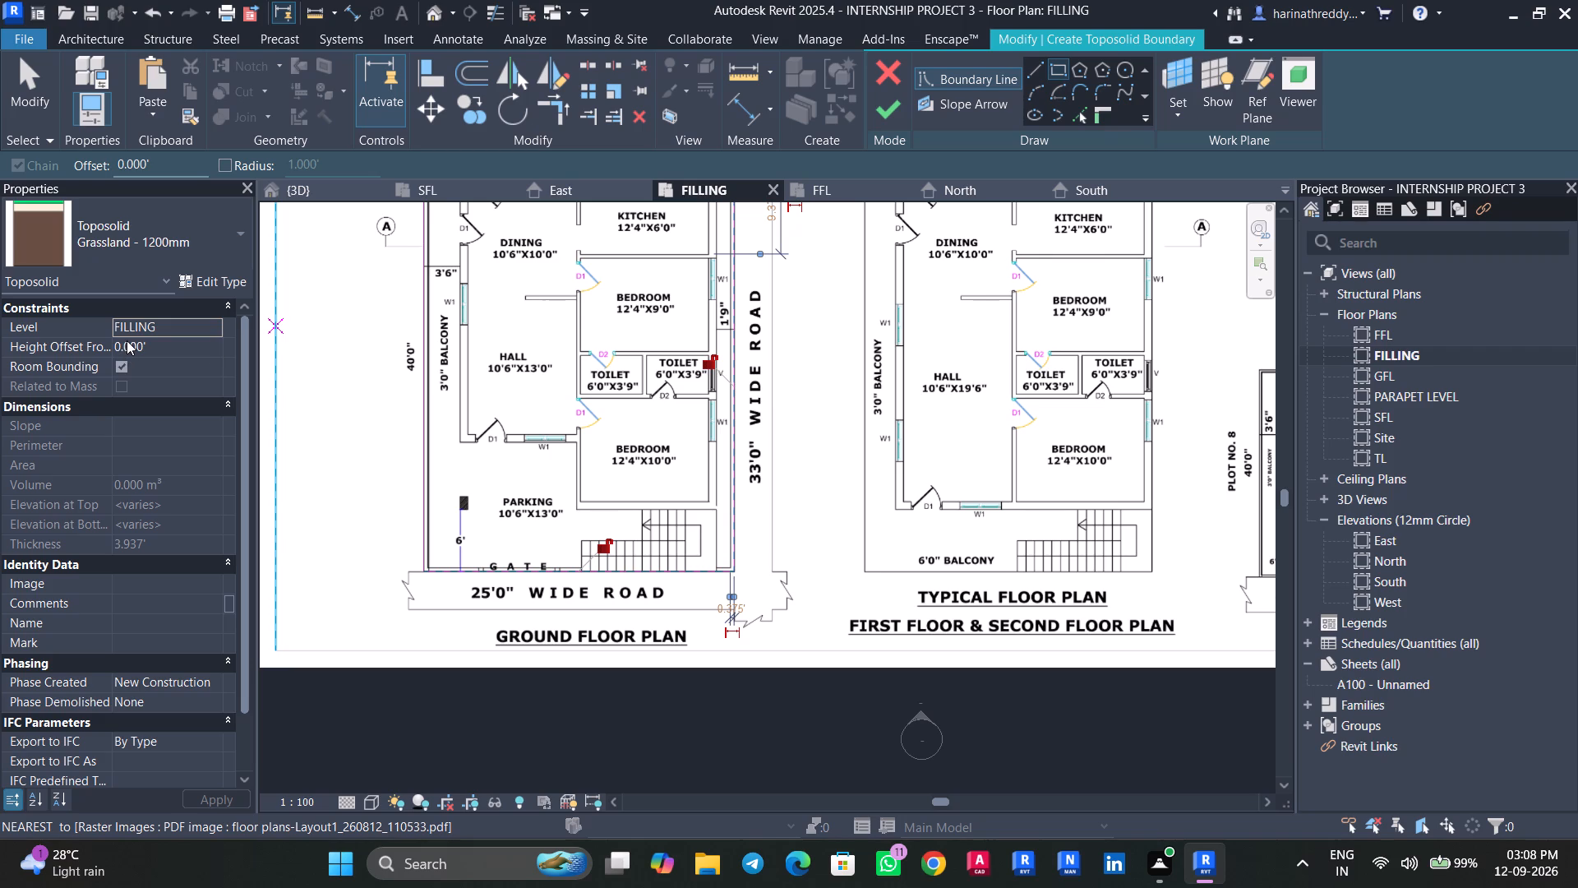
{"action": "left_click", "coordinate": [880, 110]}
Set the toposolid's height offset from the FILLING level to 1.6'.
{"action": "left_click", "coordinate": [317, 188]}
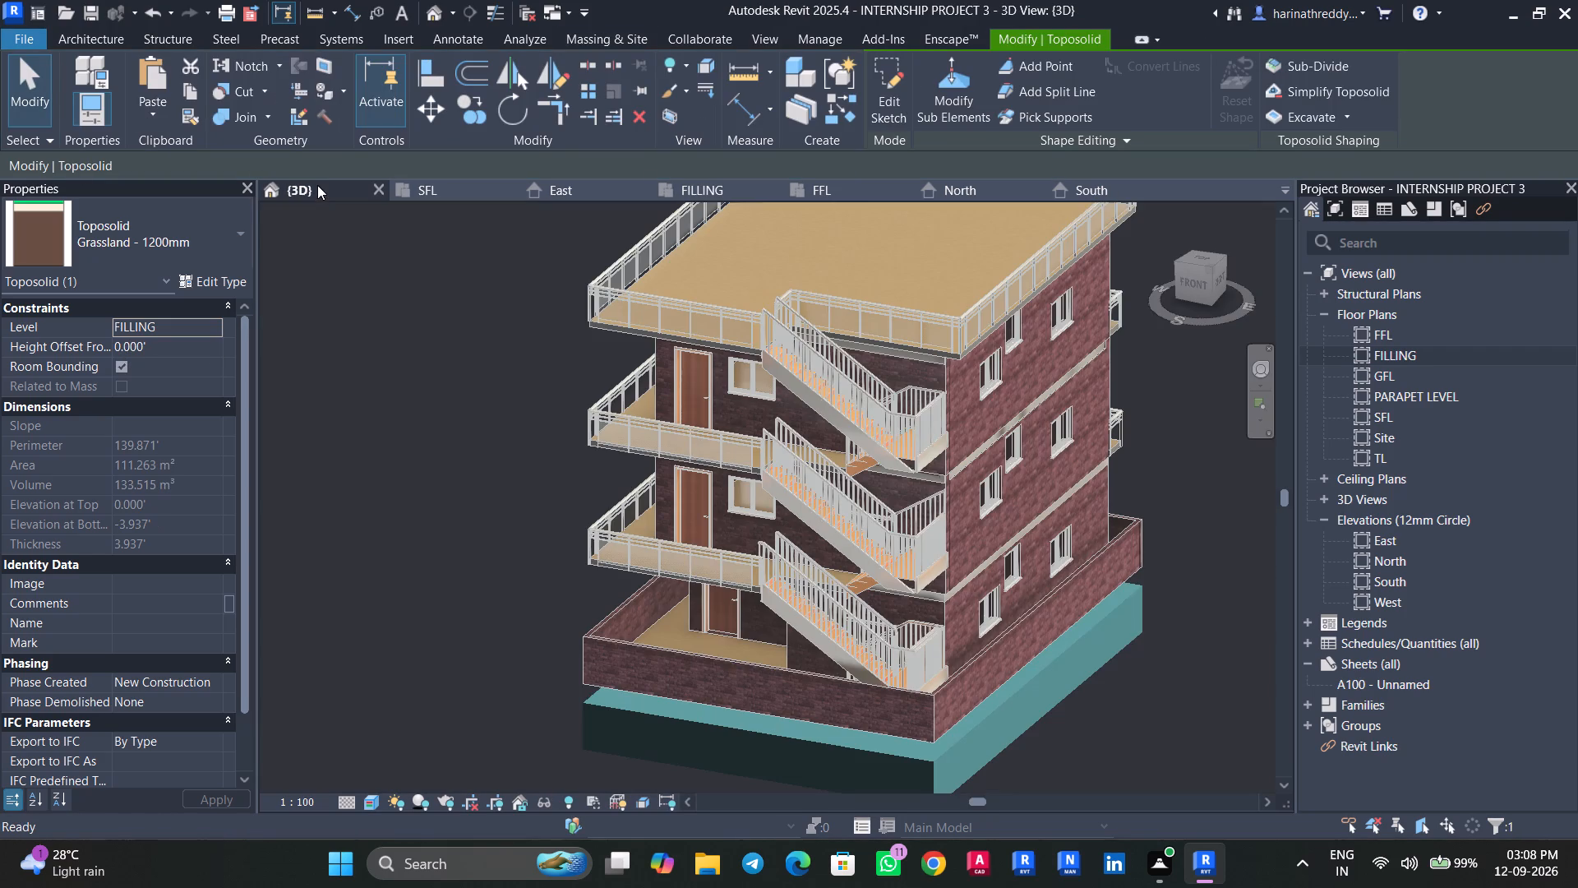
{"action": "left_click", "coordinate": [139, 349]}
{"action": "left_click_drag", "start_coordinate": [159, 346], "coordinate": [103, 354]}
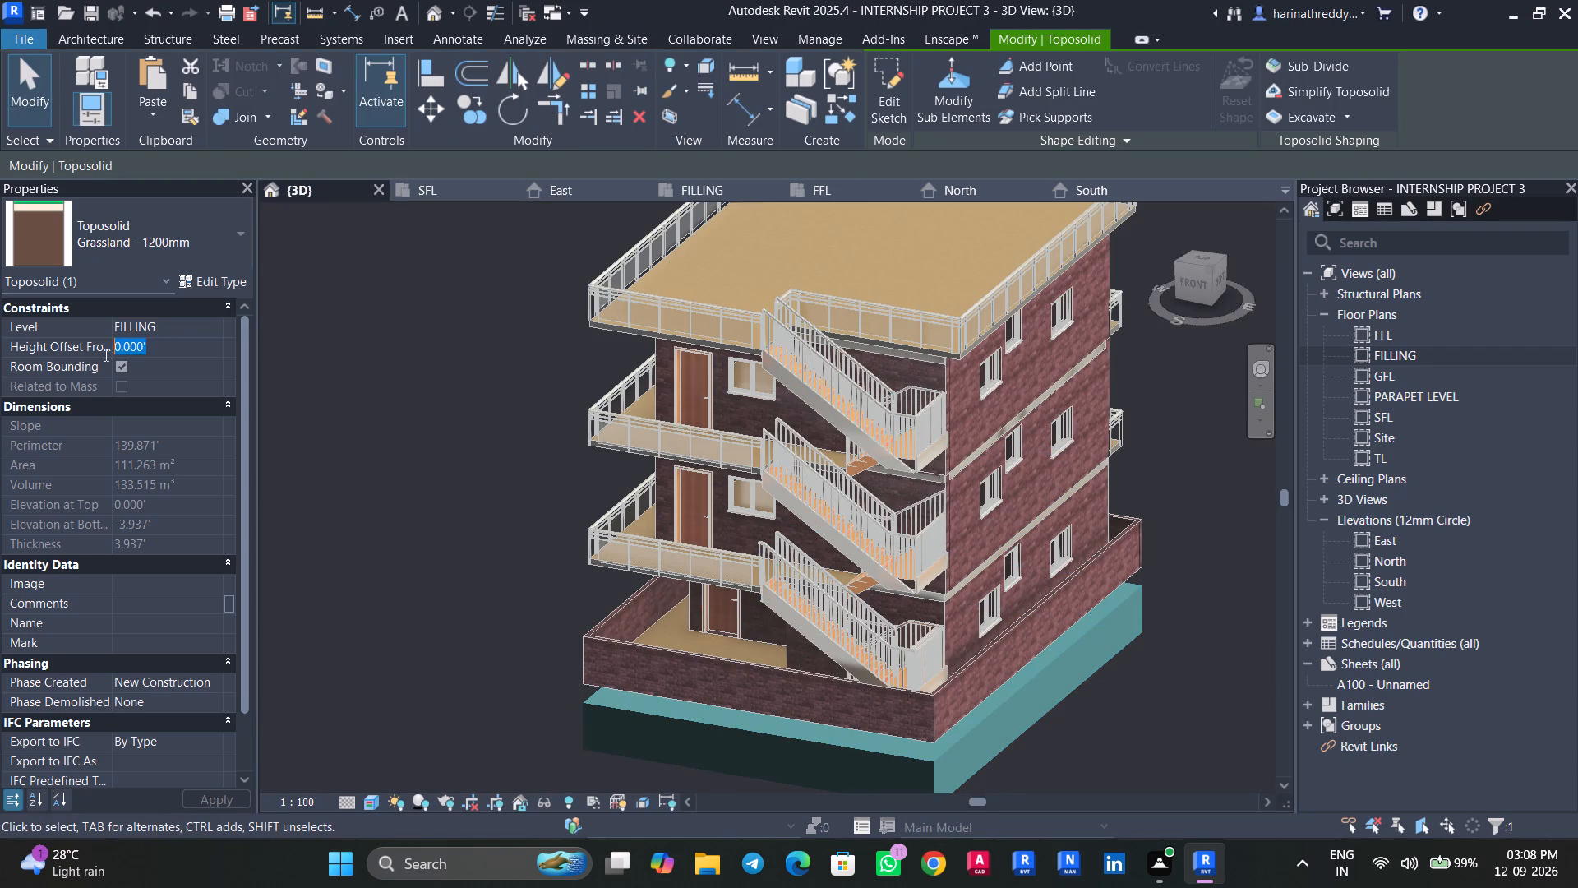
{"action": "left_click_drag", "start_coordinate": [103, 354], "coordinate": [96, 355]}
{"action": "type", "text": "1.6'"}
{"action": "key", "text": "Return"}
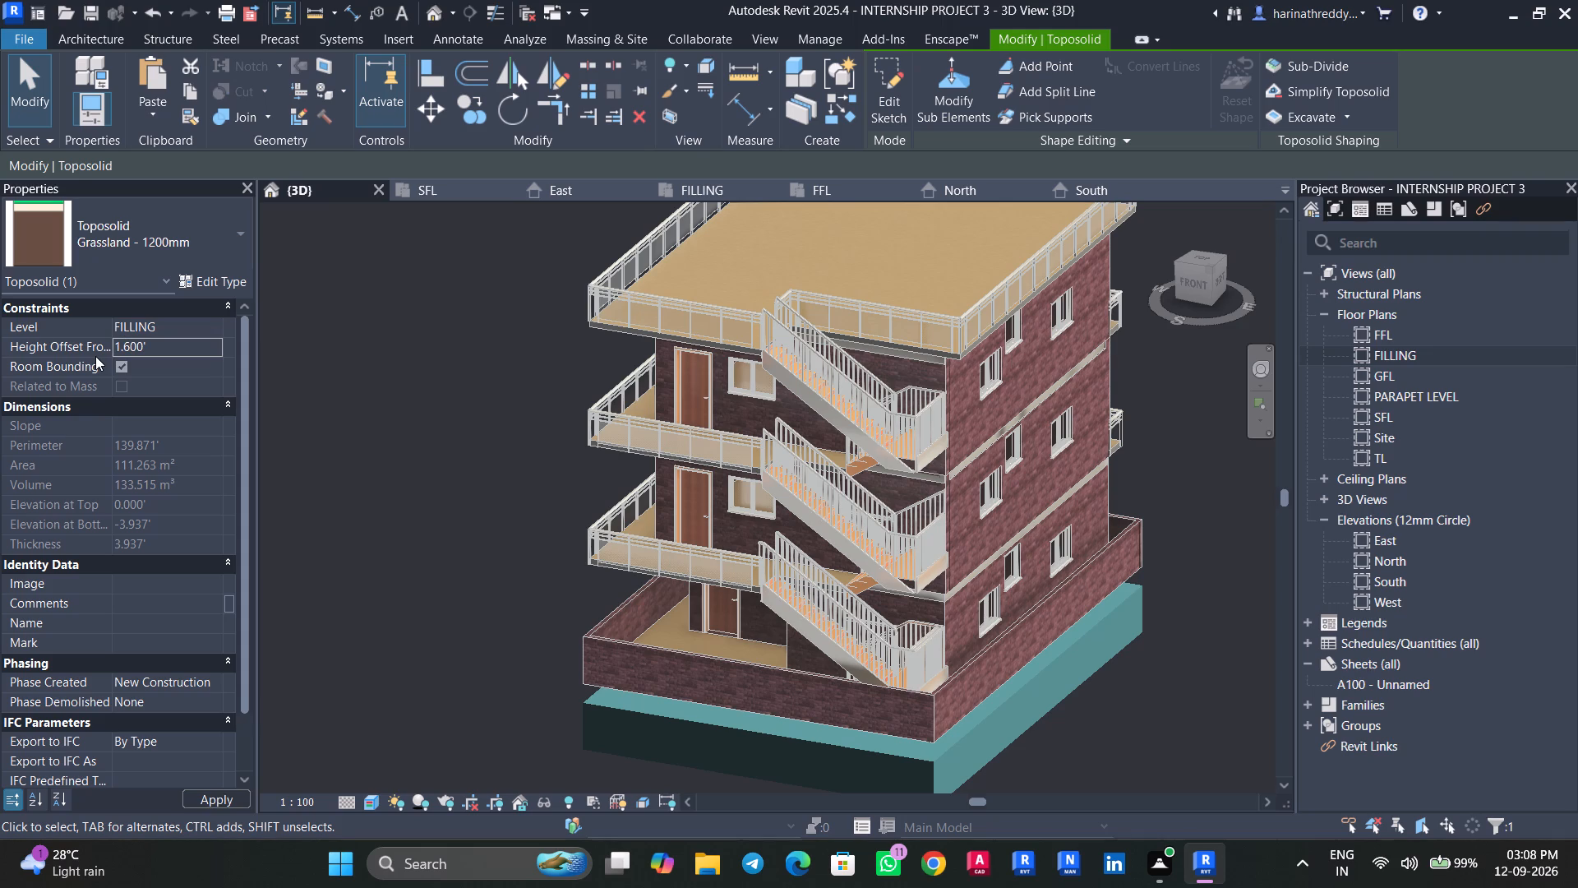
{"action": "key", "text": "Escape"}
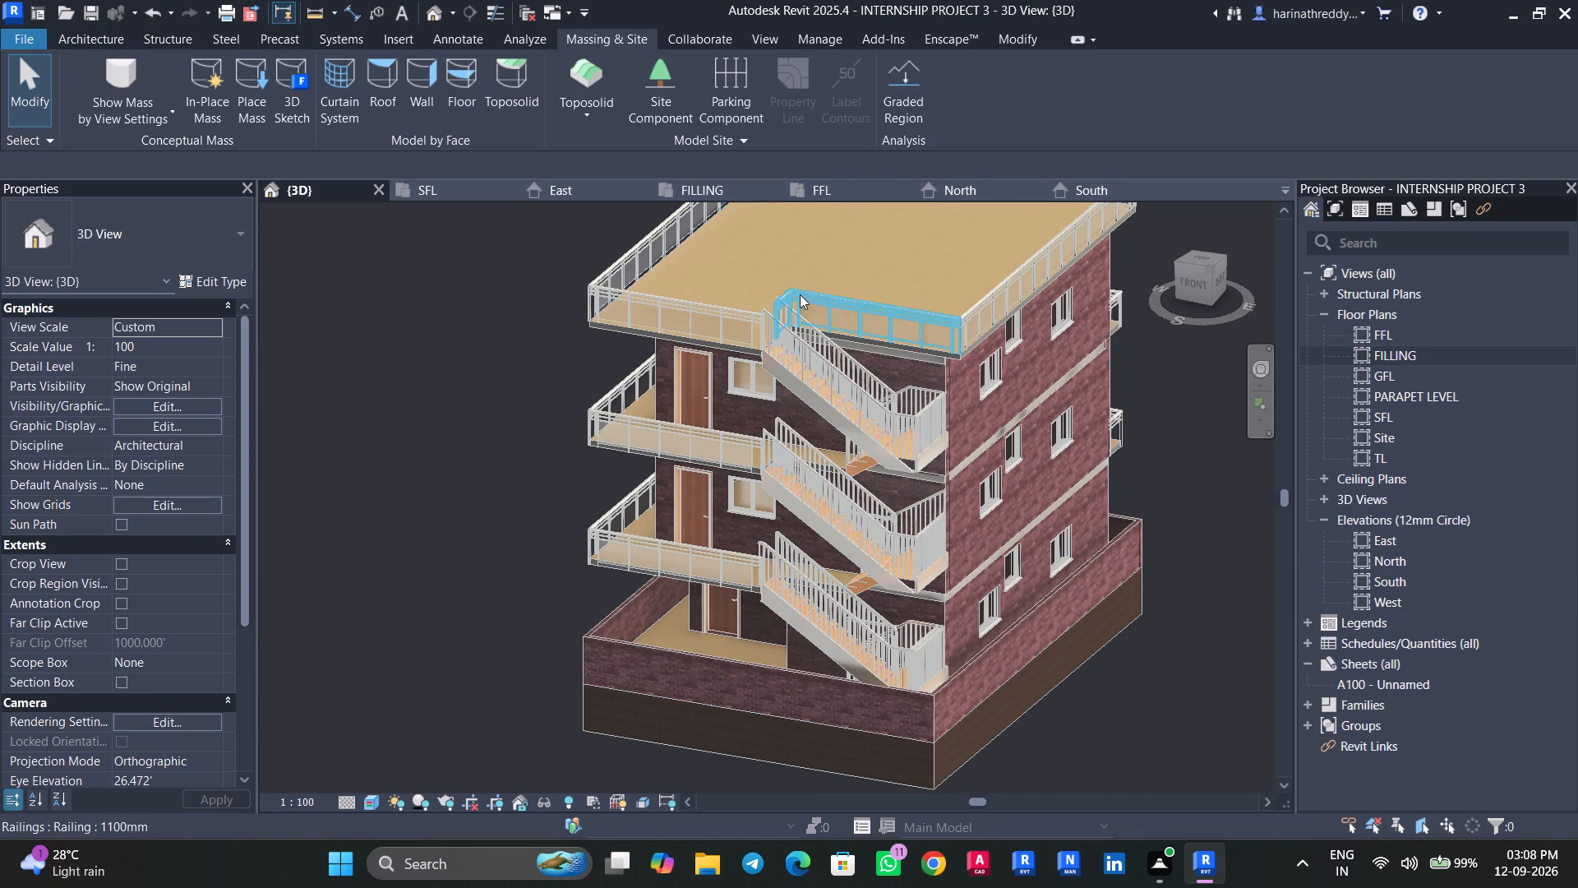
Duplicate the toposolid's grassland type under the suggested name, selecting the toposolid in the South elevation.
{"action": "left_click", "coordinate": [1069, 191]}
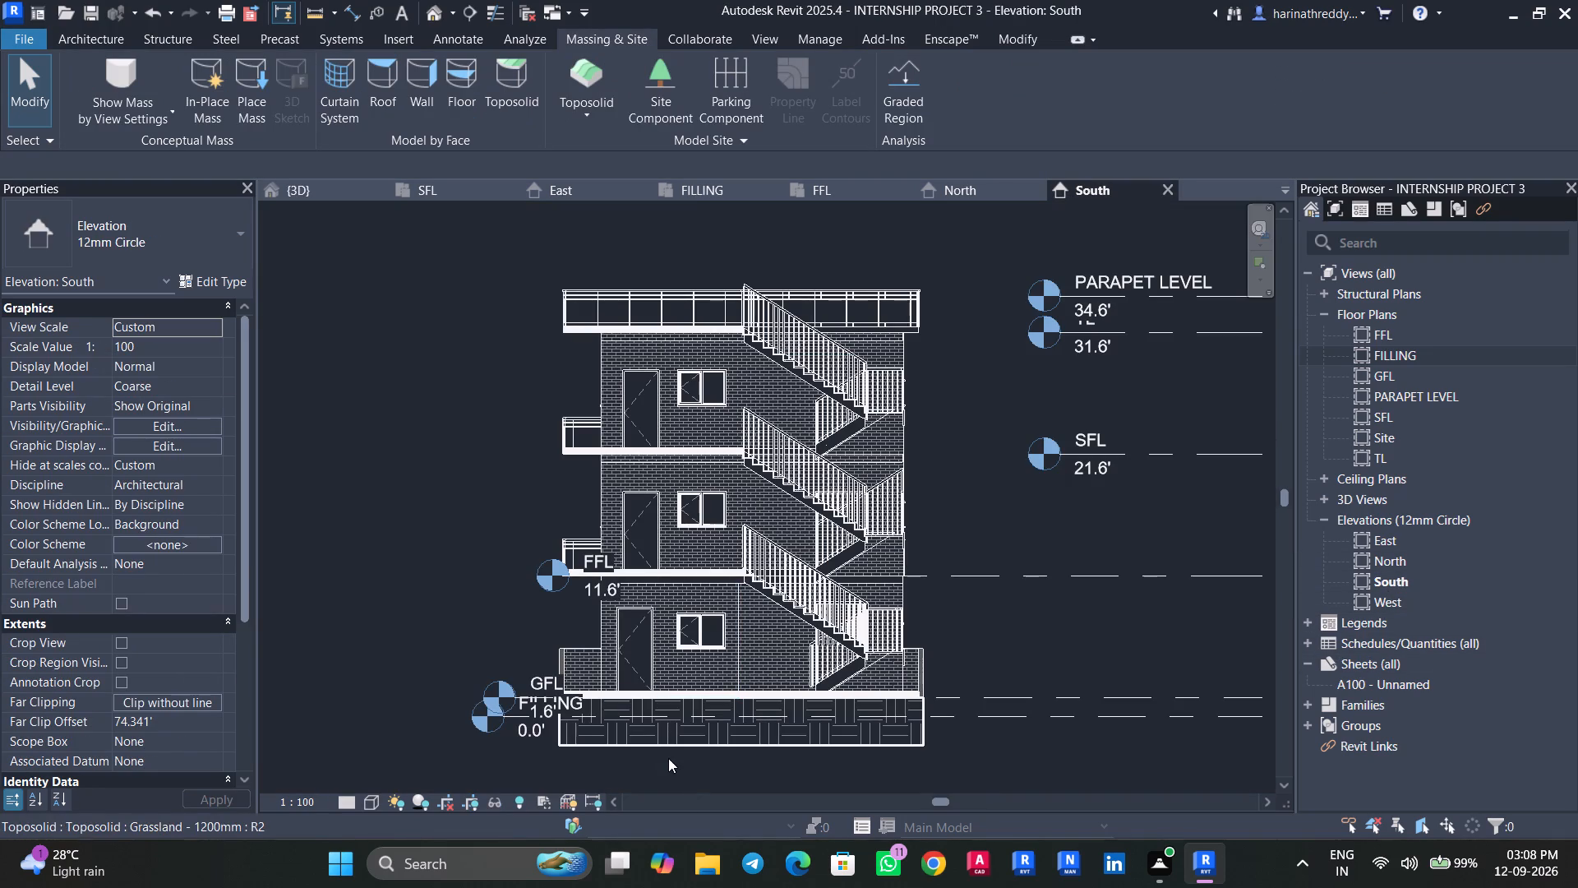
{"action": "scroll", "coordinate": [668, 758], "scroll_direction": "up", "scroll_amount": 2}
{"action": "middle_click_drag", "start_coordinate": [668, 758], "coordinate": [312, 669]}
{"action": "scroll", "coordinate": [586, 699], "scroll_direction": "down", "scroll_amount": 5}
{"action": "middle_click_drag", "start_coordinate": [586, 702], "coordinate": [782, 675]}
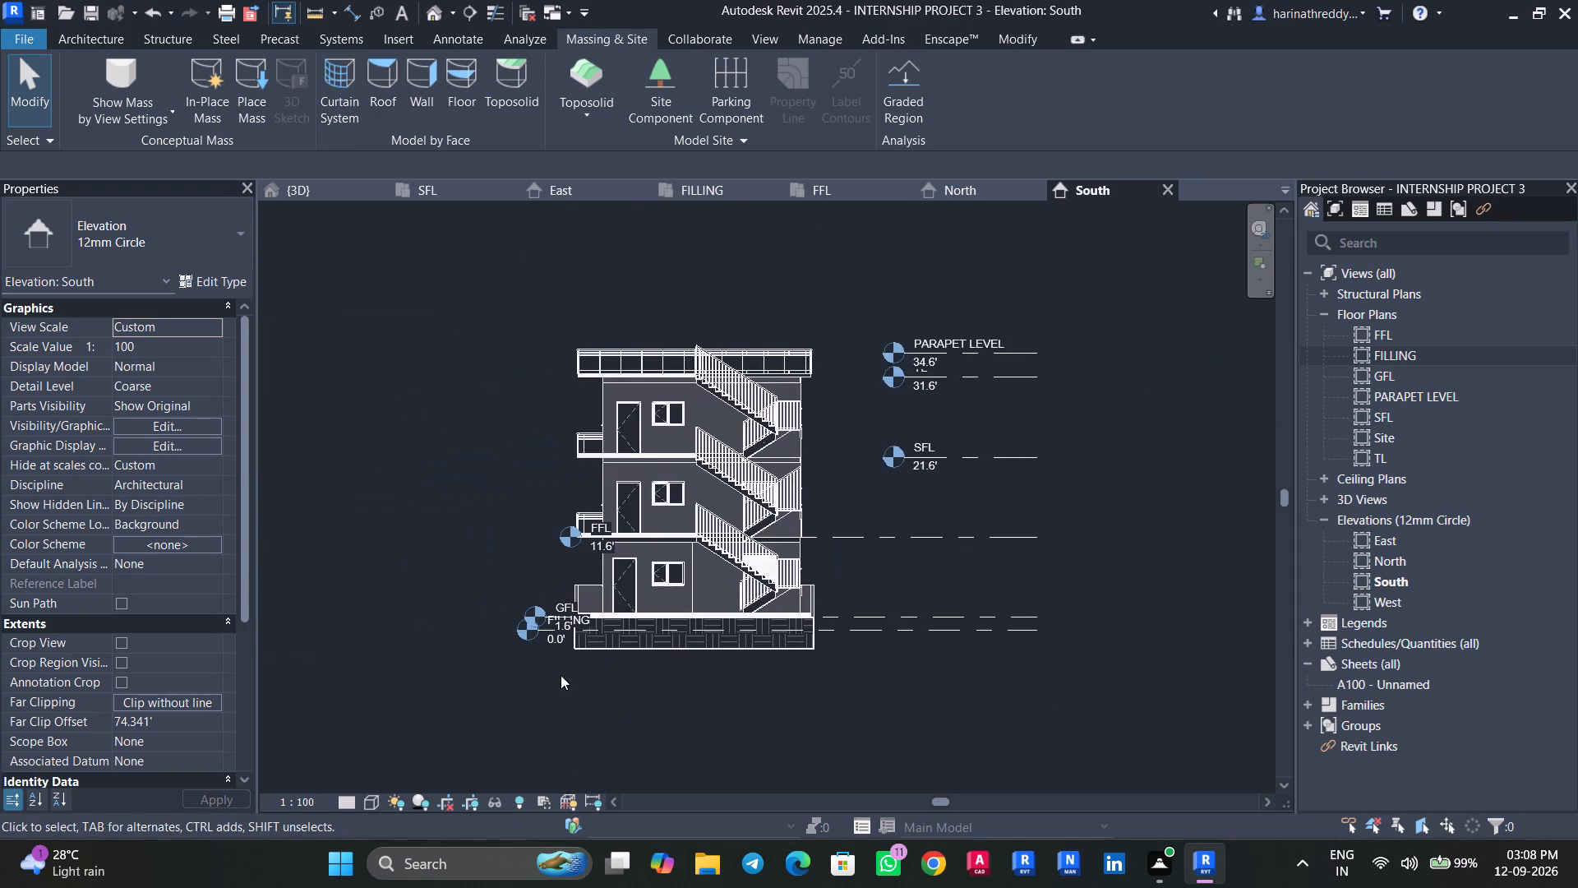
{"action": "scroll", "coordinate": [560, 673], "scroll_direction": "up", "scroll_amount": 5}
{"action": "left_click", "coordinate": [674, 624]}
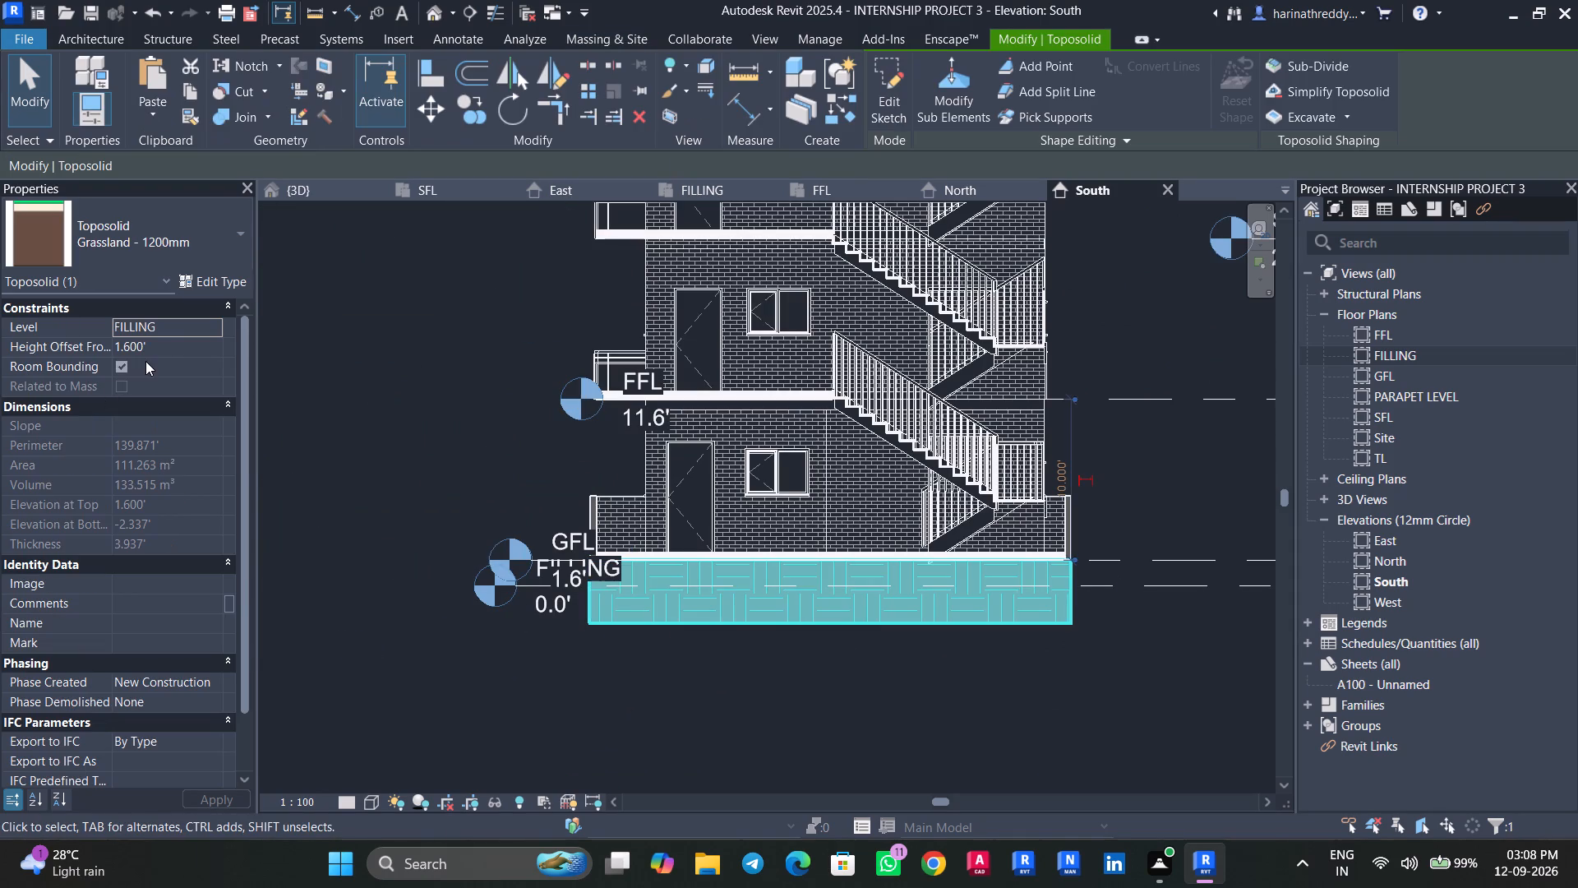
{"action": "left_click", "coordinate": [217, 280]}
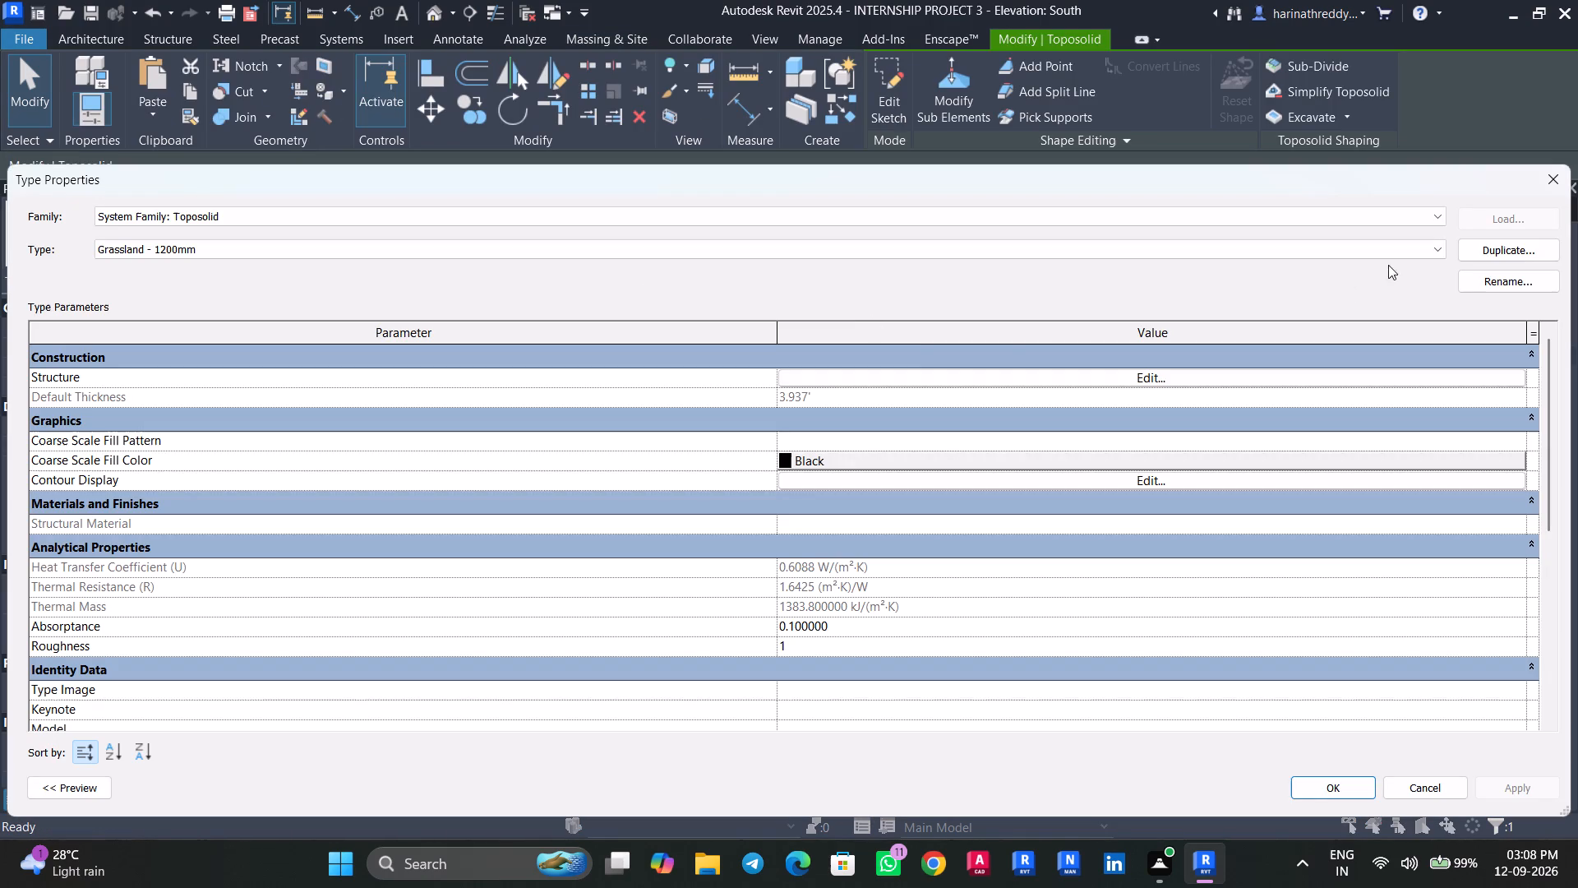
{"action": "left_click", "coordinate": [1546, 253]}
{"action": "left_click", "coordinate": [844, 475]}
Set the duplicated toposolid type's layer thicknesses to 1' for Earth, 0.3' for Sand and 0.3' for Grass.
{"action": "left_click", "coordinate": [1107, 381]}
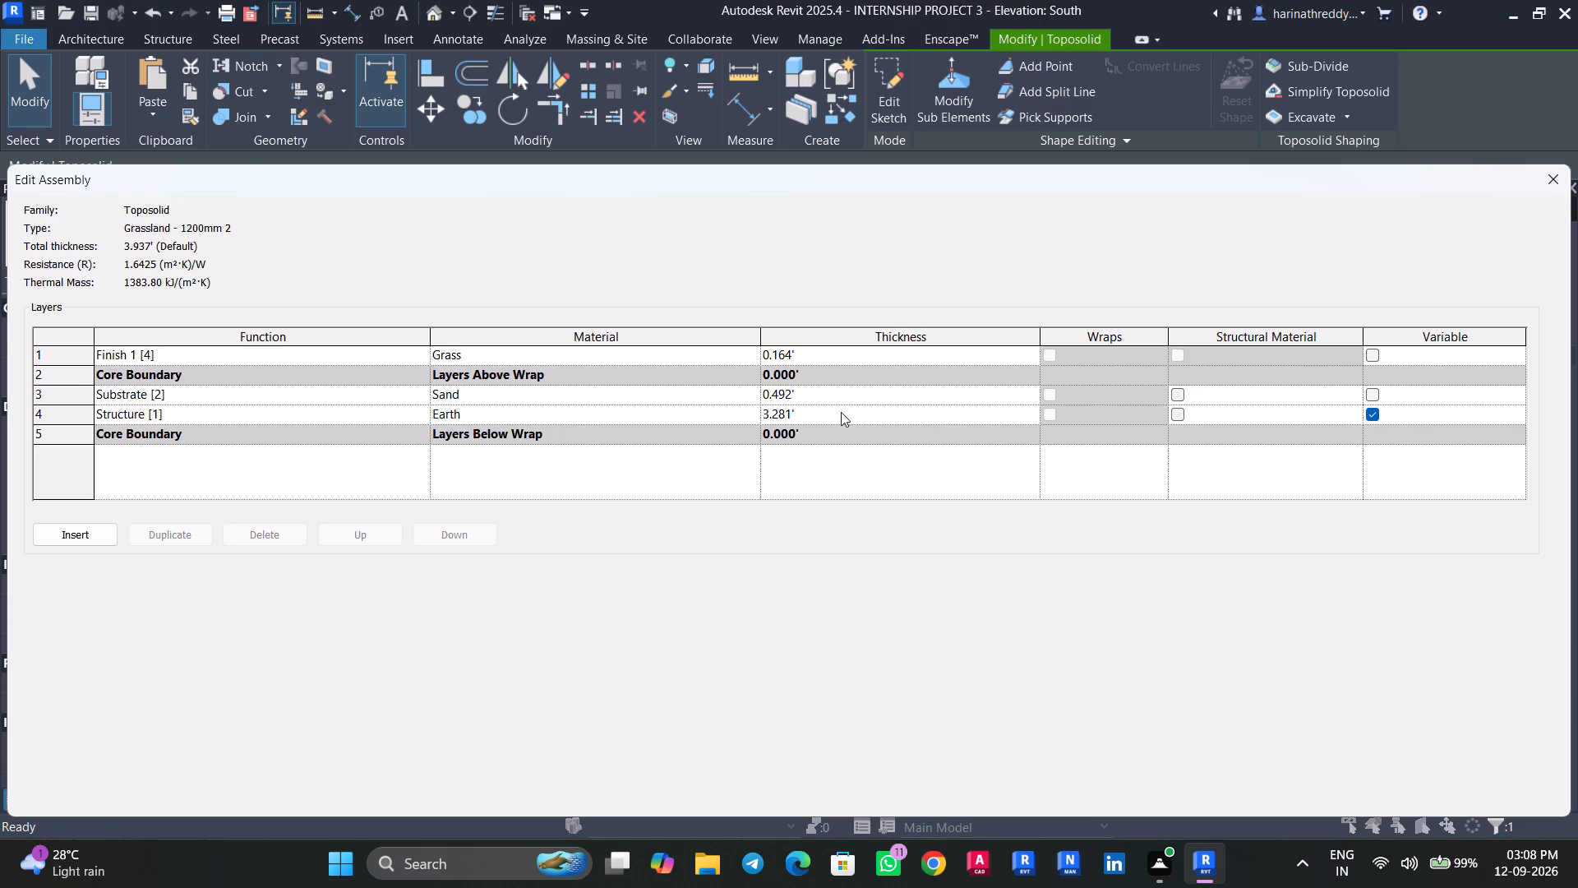
{"action": "left_click", "coordinate": [837, 413]}
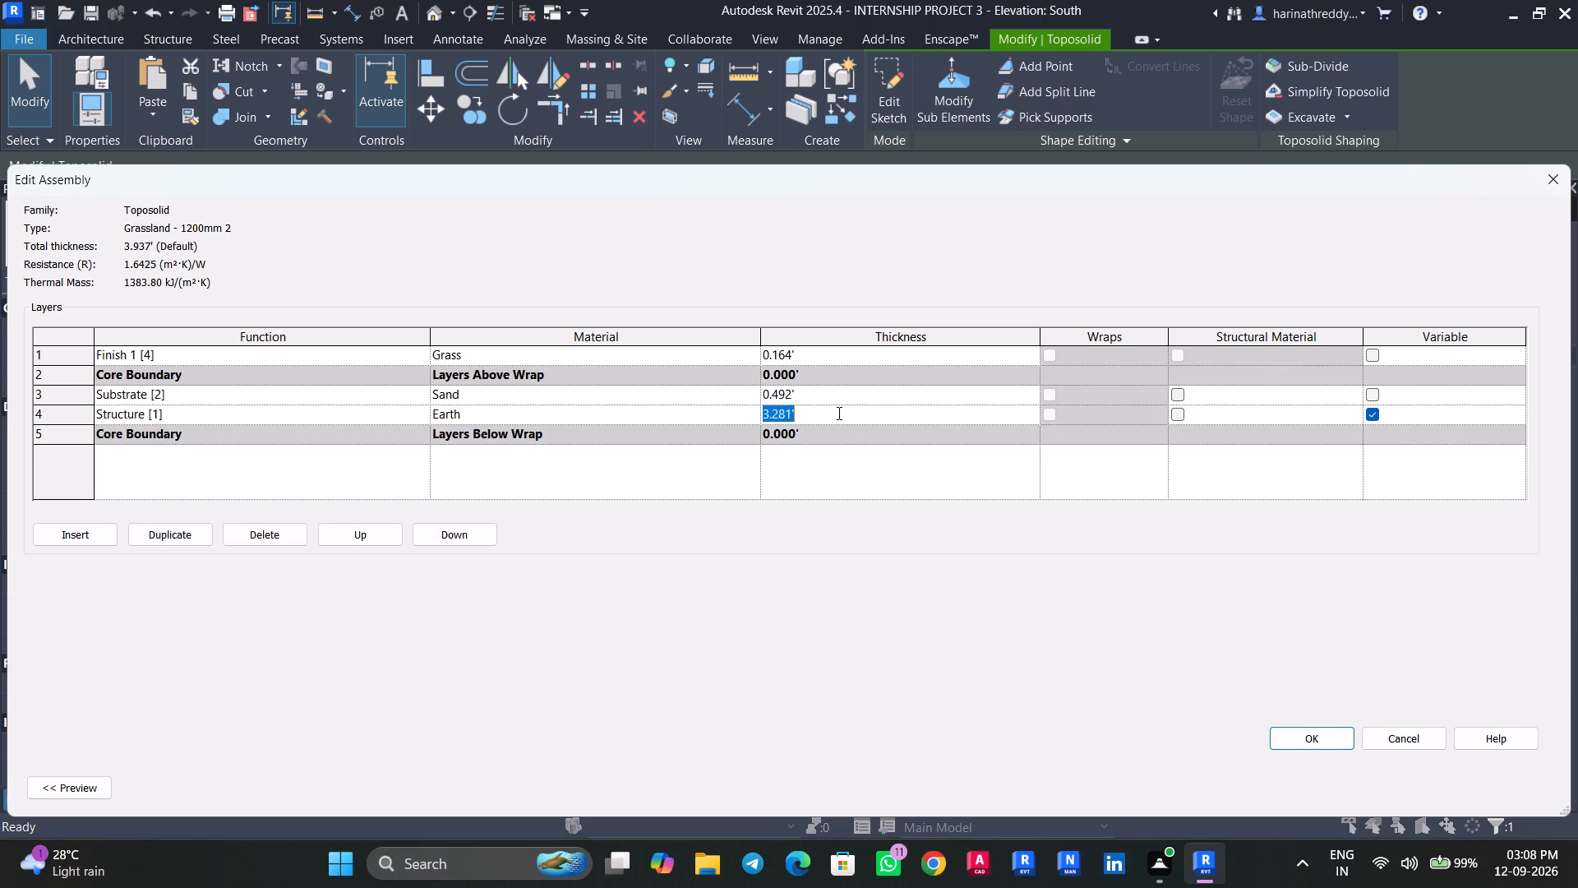
{"action": "type", "text": "1'"}
{"action": "key", "text": "Return"}
{"action": "left_click", "coordinate": [844, 388]}
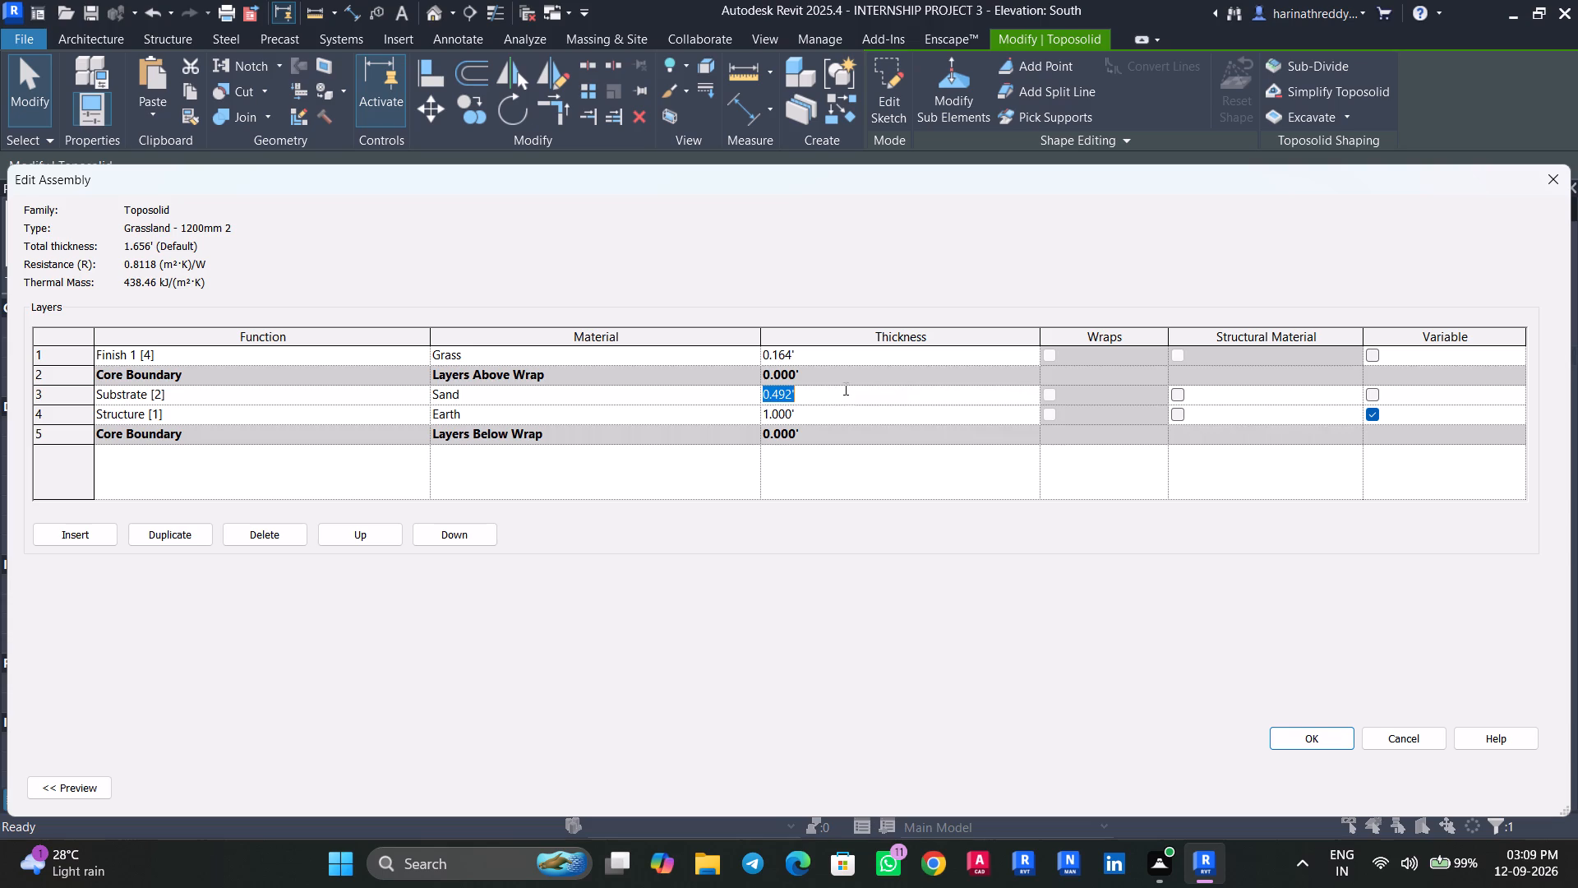
{"action": "type", "text": "0.3'"}
{"action": "key", "text": "Return"}
{"action": "left_click", "coordinate": [845, 349]}
{"action": "type", "text": "0.3'"}
{"action": "key", "text": "Return"}
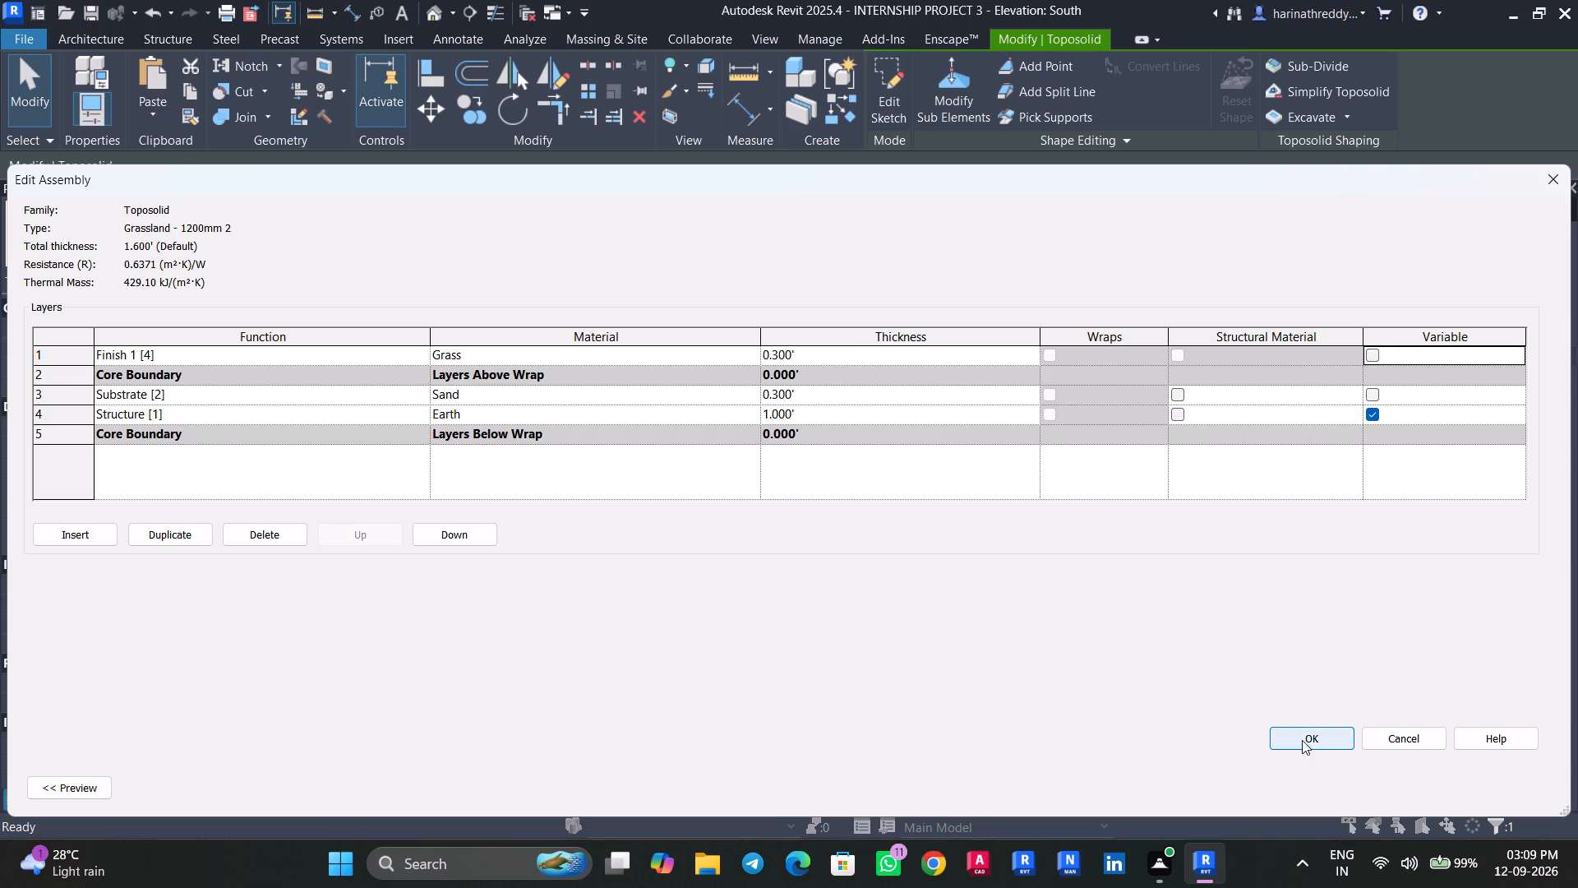
{"action": "left_click", "coordinate": [1302, 740]}
{"action": "left_click", "coordinate": [1535, 783]}
{"action": "left_click", "coordinate": [1339, 793]}
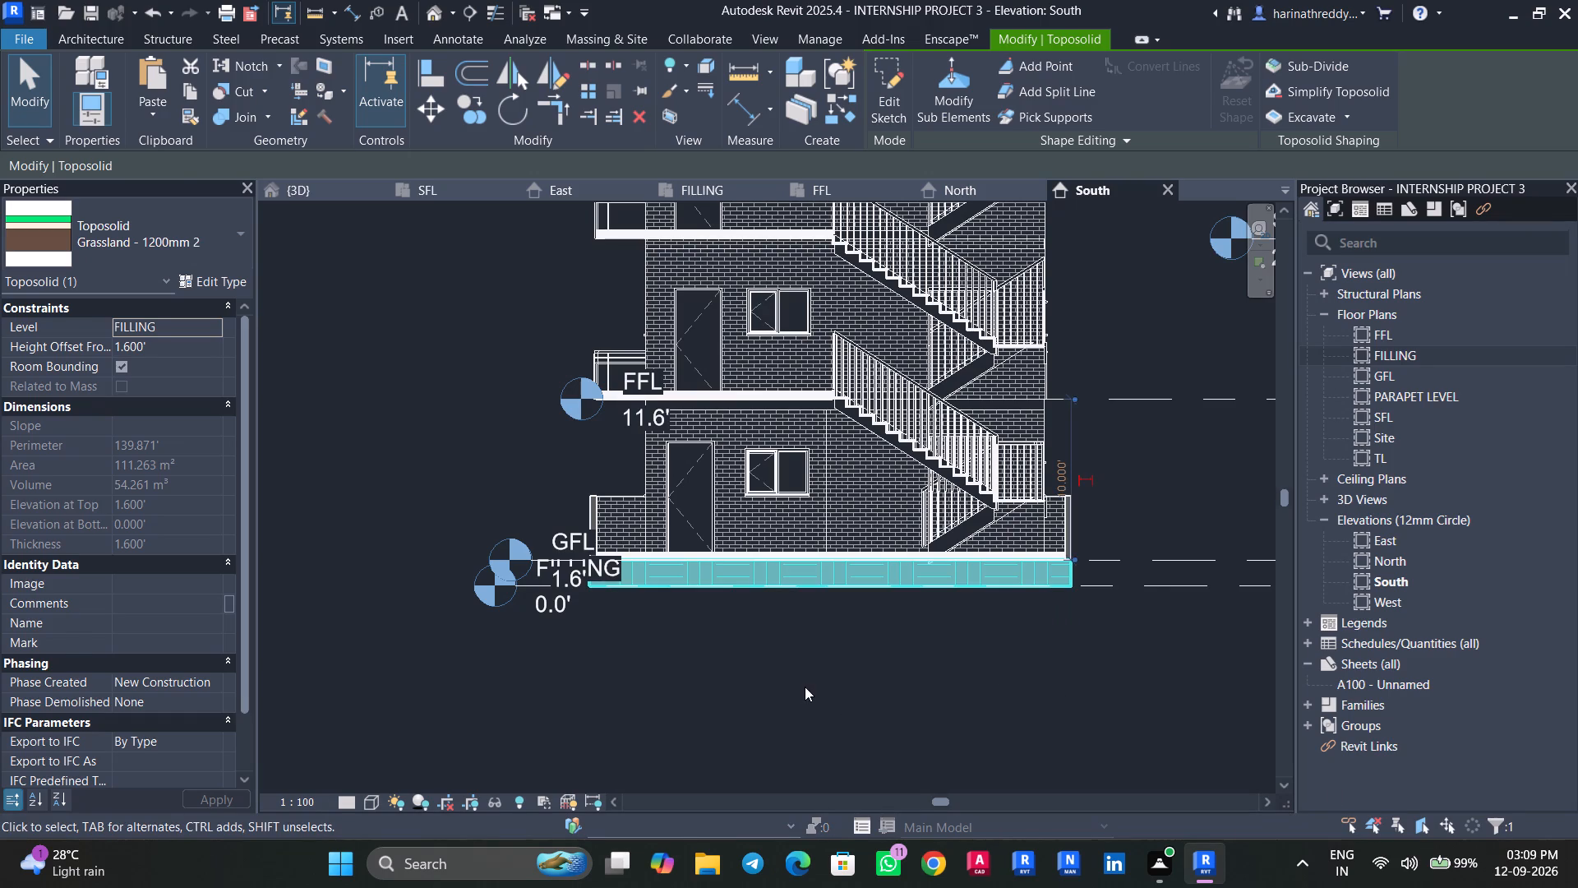
{"action": "key", "text": "Escape"}
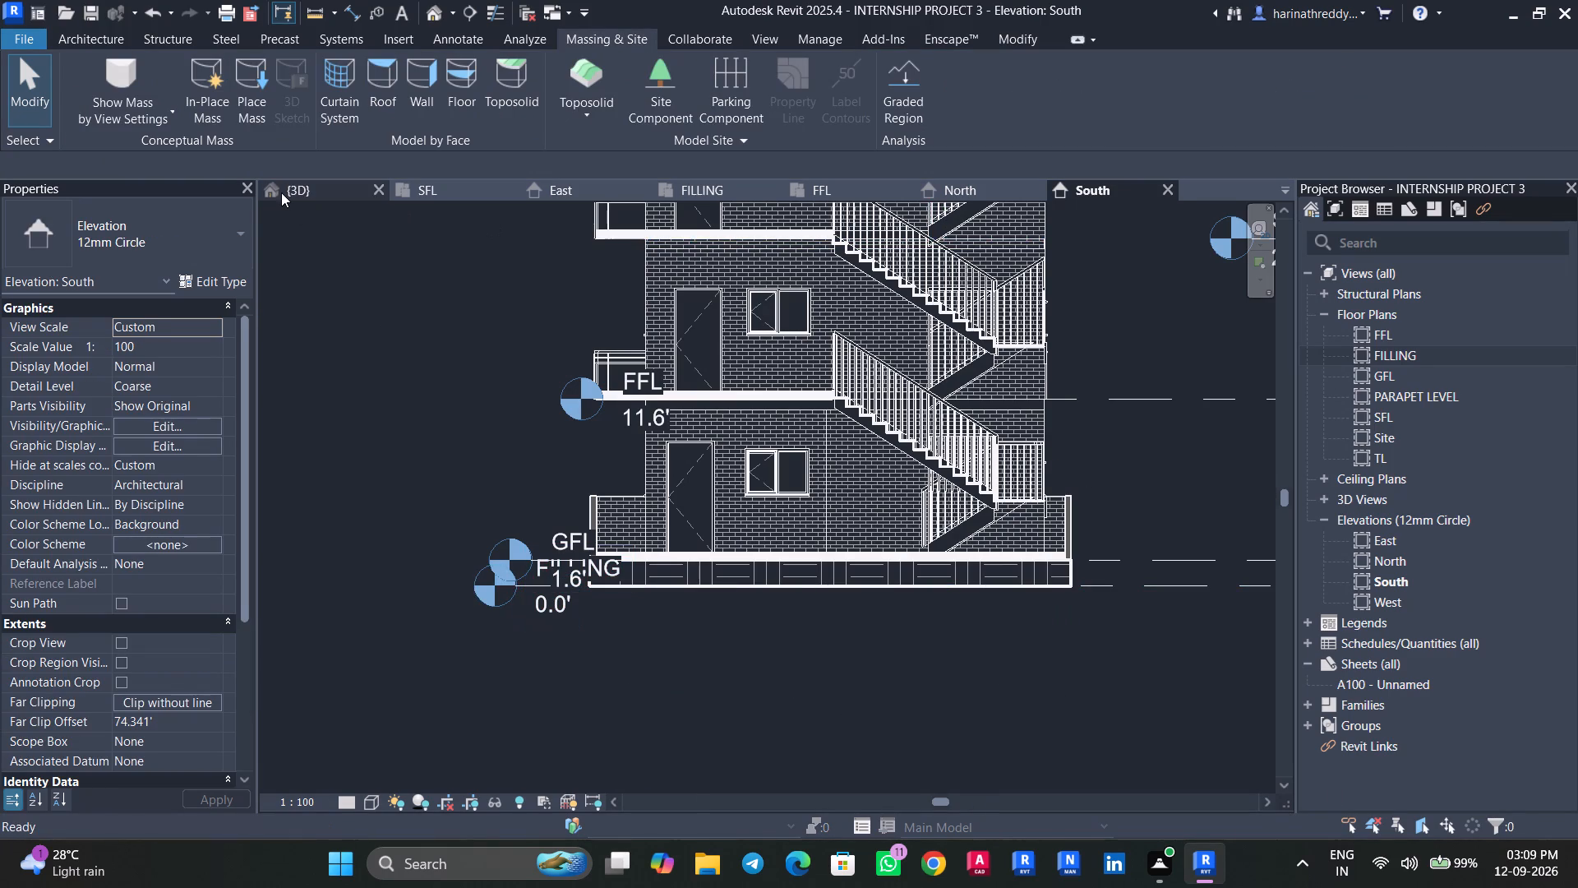
Examine the building and its toposolid base from all sides in the 3D view.
{"action": "left_click", "coordinate": [281, 192]}
{"action": "middle_click_drag", "start_coordinate": [1172, 714], "coordinate": [1075, 738], "text": "shift"}
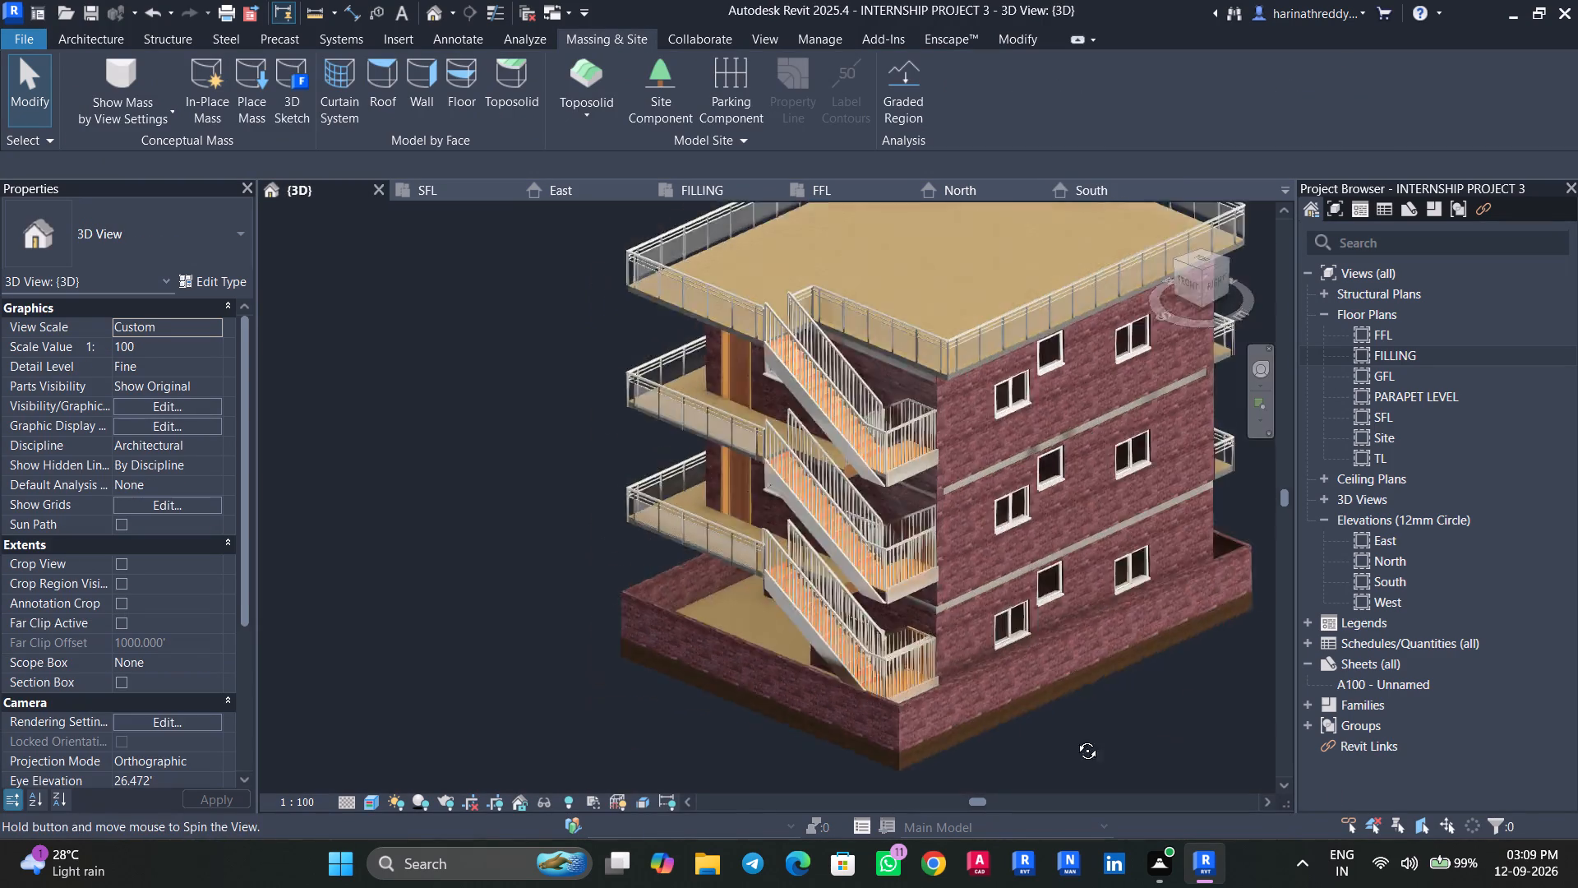
{"action": "middle_click_drag", "start_coordinate": [1075, 738], "coordinate": [967, 746], "text": "shift"}
{"action": "middle_click_drag", "start_coordinate": [1046, 767], "coordinate": [578, 637]}
{"action": "middle_click_drag", "start_coordinate": [920, 661], "coordinate": [785, 610], "text": "shift"}
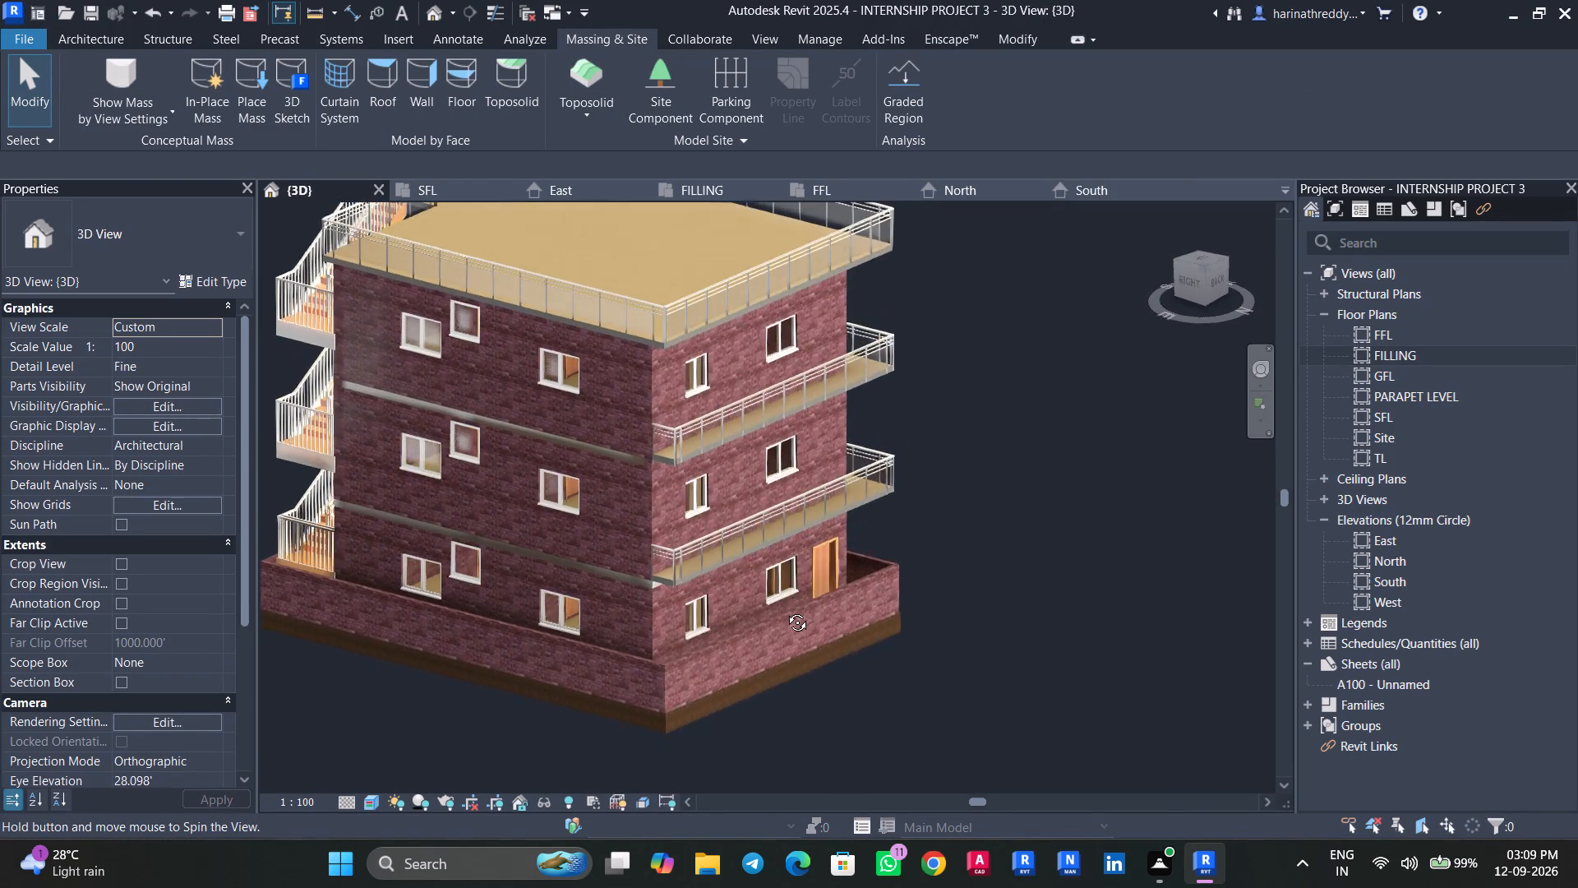
{"action": "middle_click_drag", "start_coordinate": [785, 610], "coordinate": [273, 664], "text": "shift"}
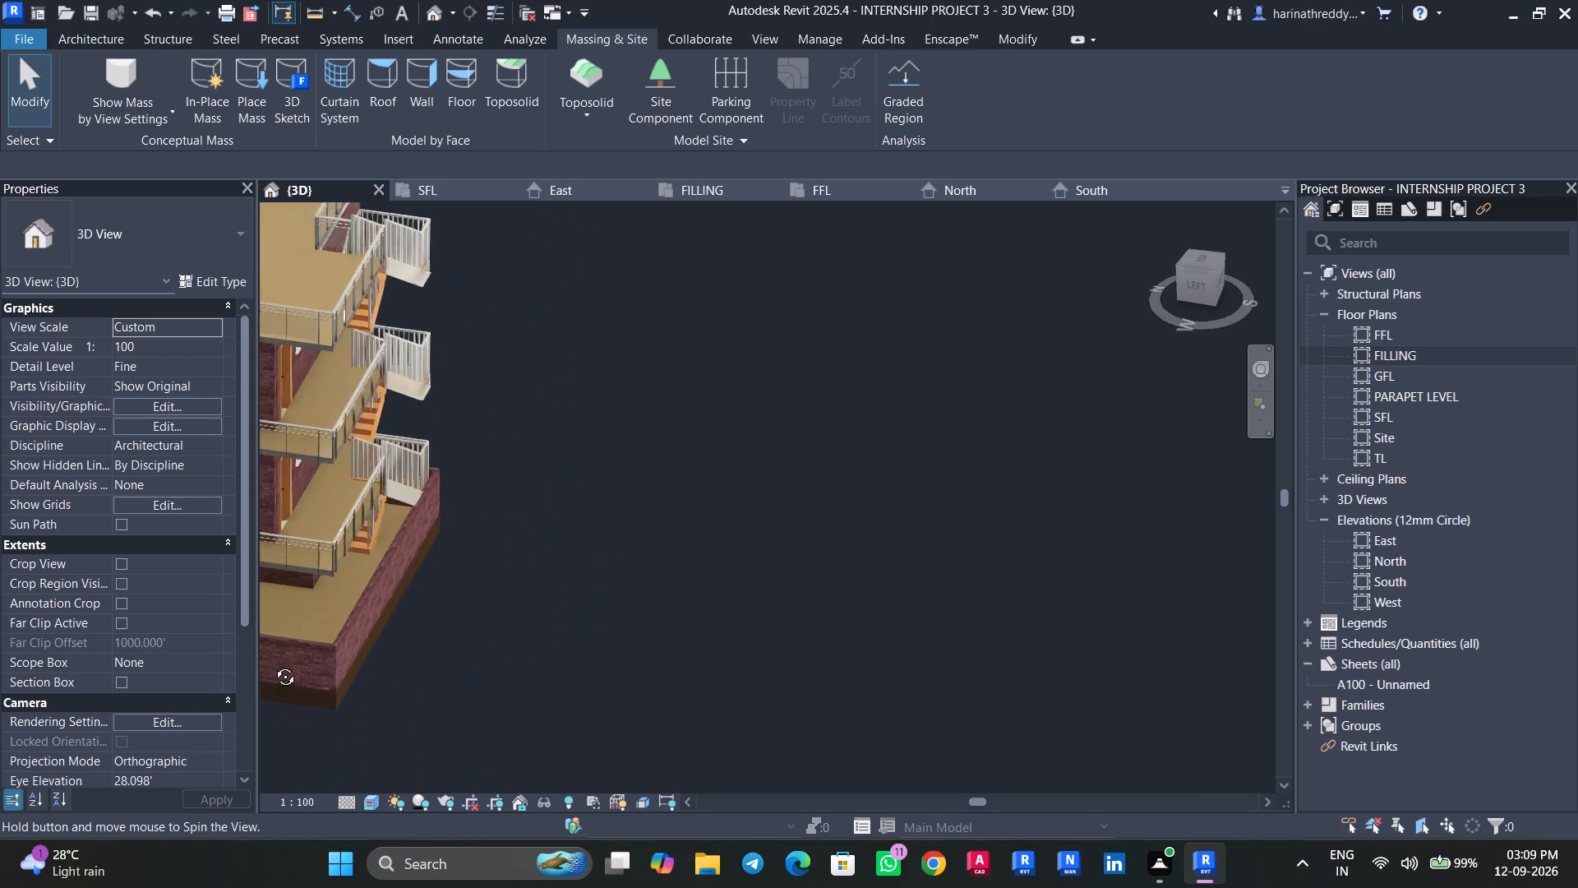
{"action": "middle_click_drag", "start_coordinate": [273, 664], "coordinate": [278, 660], "text": "shift"}
{"action": "scroll", "coordinate": [552, 650], "scroll_direction": "down", "scroll_amount": 4}
{"action": "middle_click_drag", "start_coordinate": [664, 680], "coordinate": [342, 658], "text": "shift"}
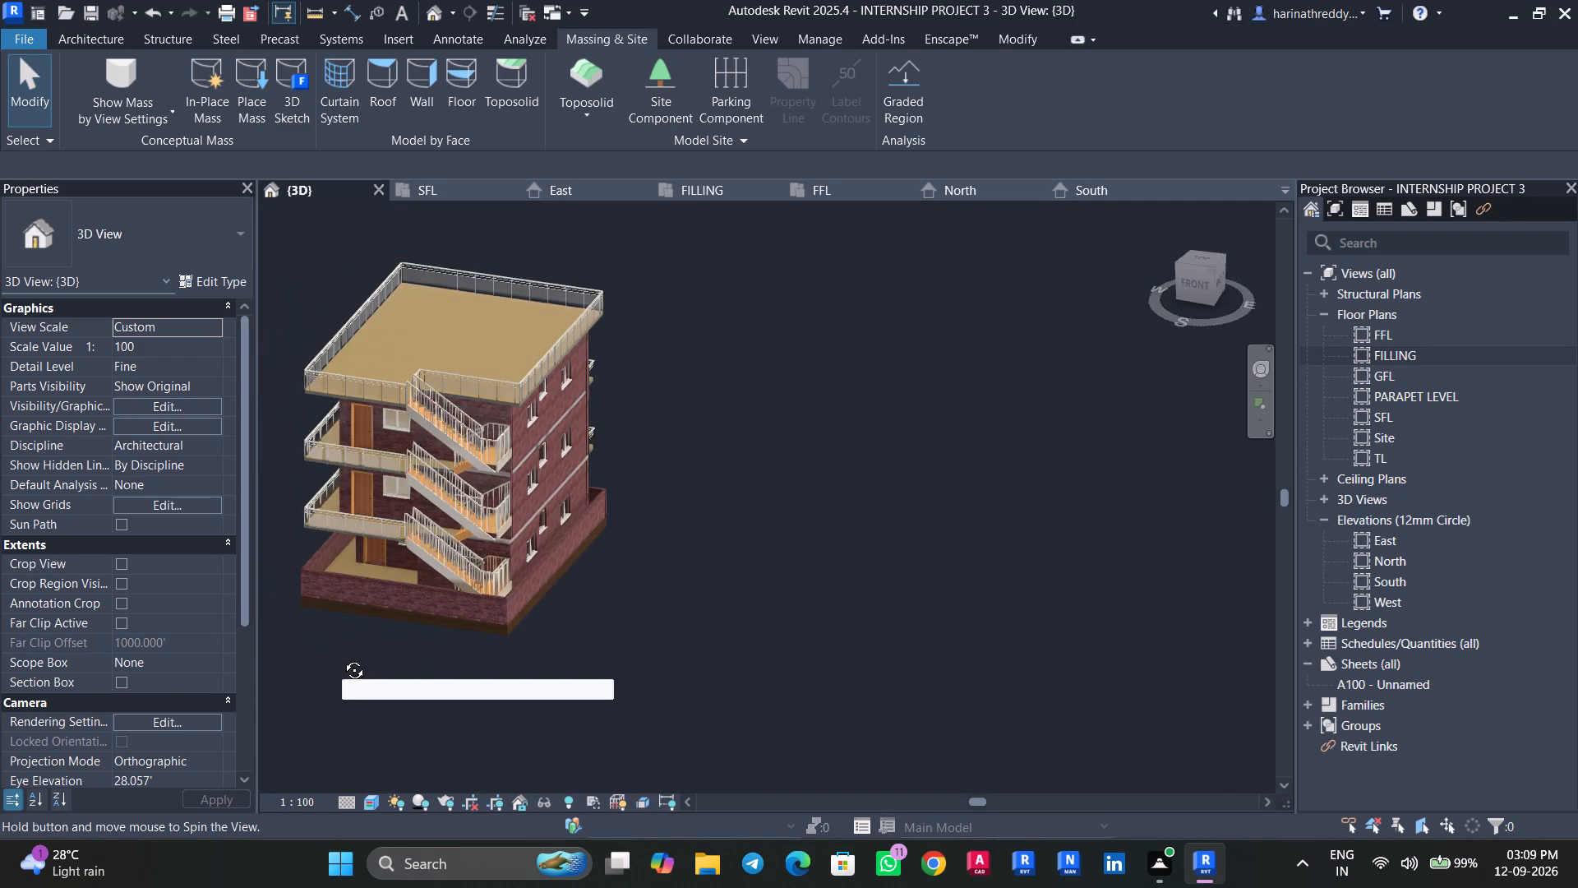
{"action": "middle_click_drag", "start_coordinate": [342, 658], "coordinate": [507, 639], "text": "shift"}
{"action": "middle_click_drag", "start_coordinate": [514, 652], "coordinate": [787, 687]}
{"action": "scroll", "coordinate": [752, 706], "scroll_direction": "up", "scroll_amount": 4}
{"action": "middle_click_drag", "start_coordinate": [716, 706], "coordinate": [760, 729]}
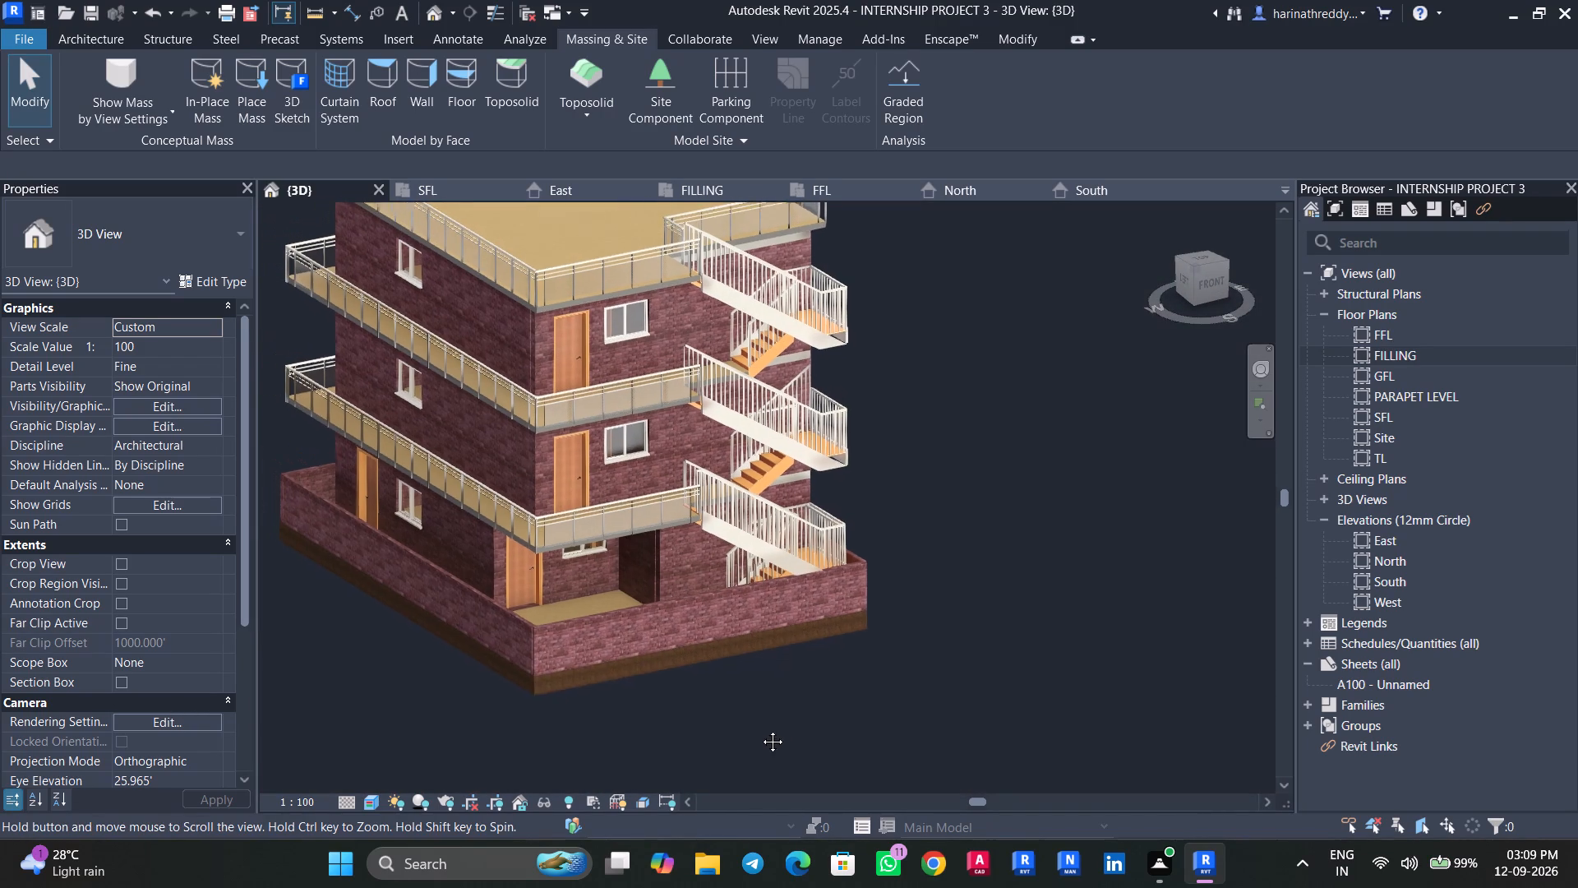
{"action": "middle_click_drag", "start_coordinate": [760, 729], "coordinate": [802, 798]}
Save the project.
{"action": "key", "text": "ctrl+s"}
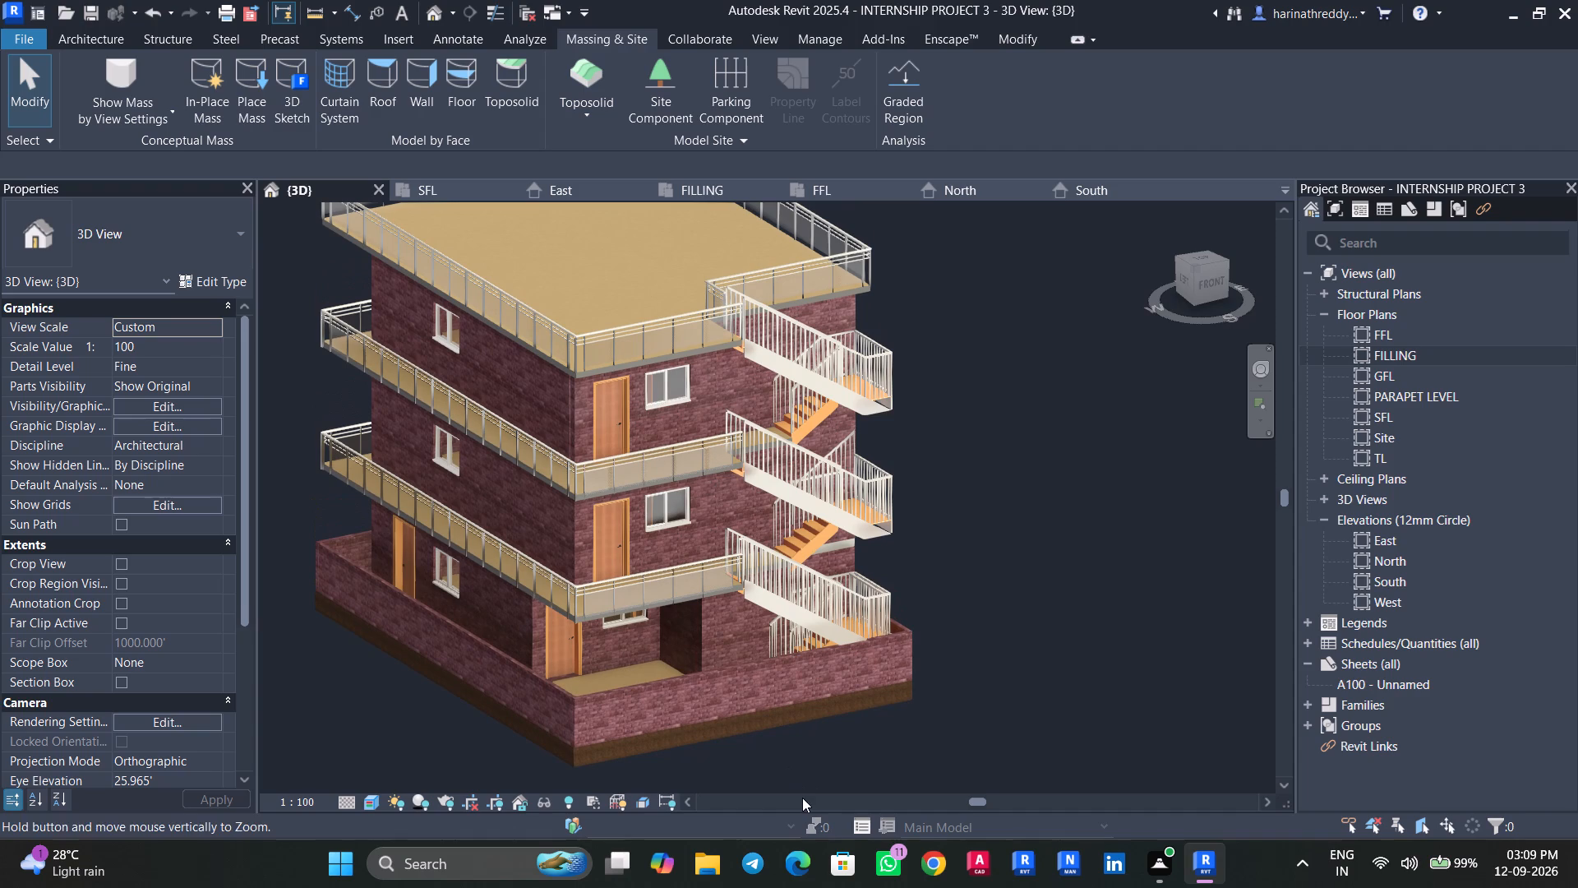
{"action": "middle_click_drag", "start_coordinate": [802, 798], "coordinate": [833, 839]}
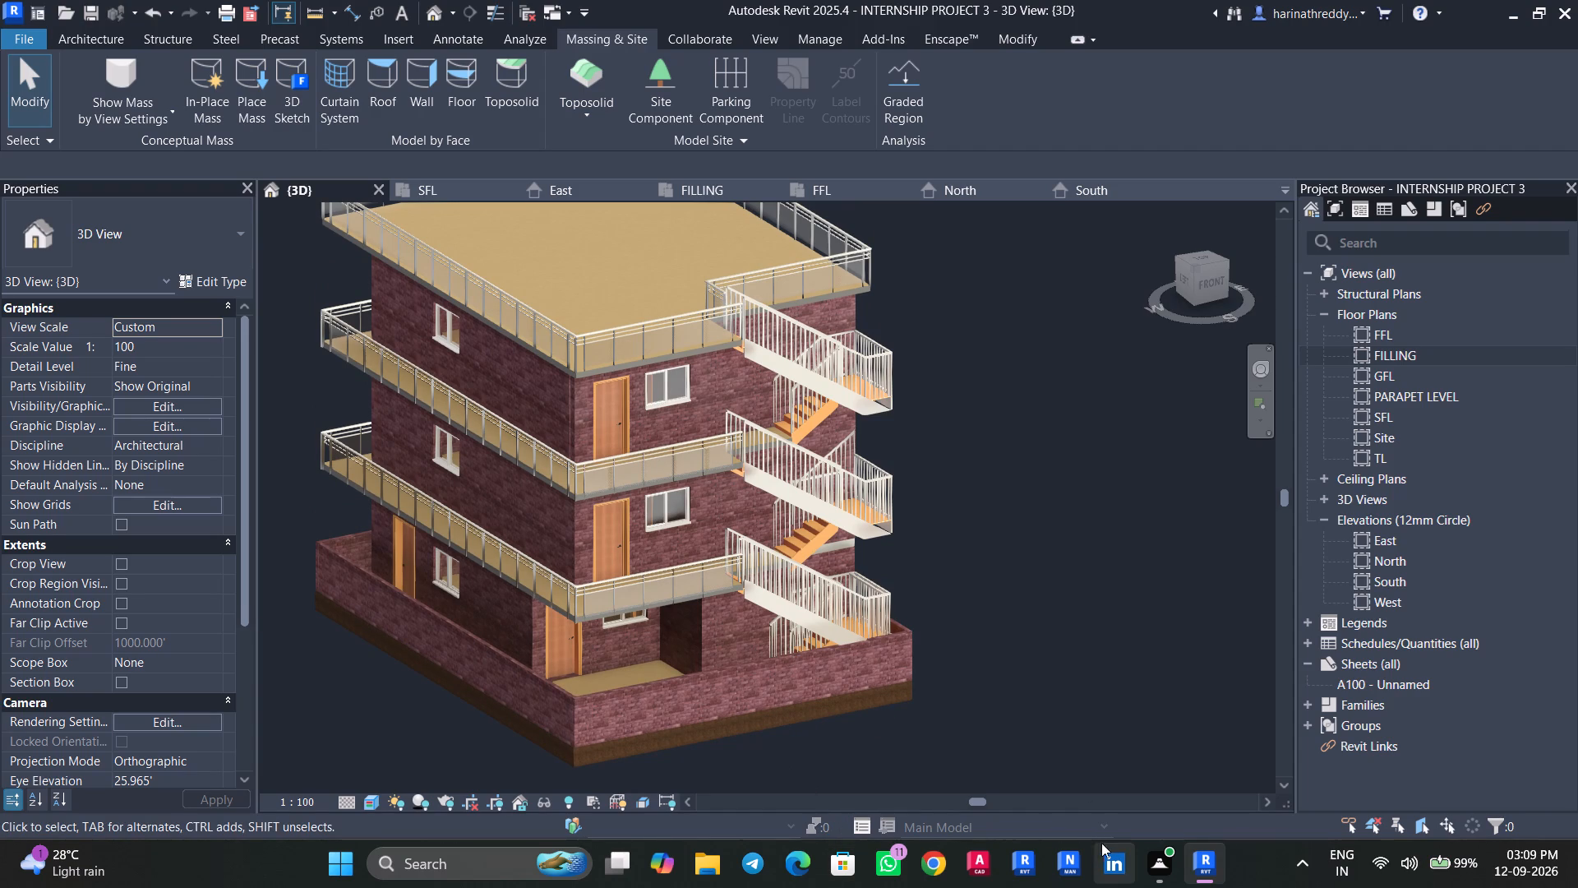
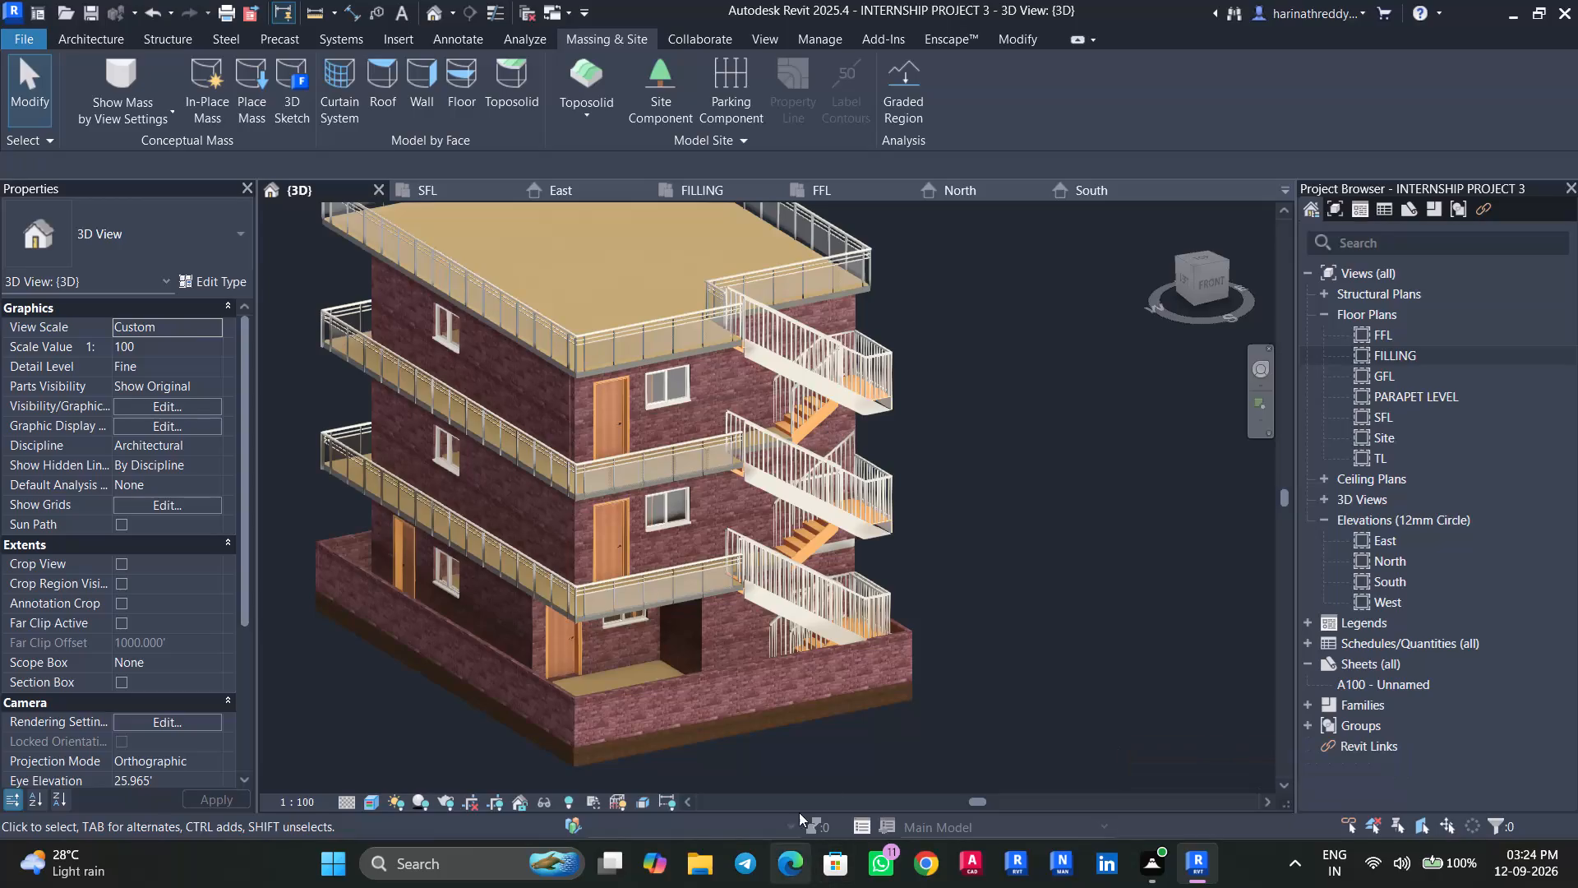
Examine the building, its staircase railings and its base in the 3D view.
{"action": "middle_click_drag", "start_coordinate": [1028, 630], "coordinate": [1140, 550]}
{"action": "scroll", "coordinate": [1114, 584], "scroll_direction": "up", "scroll_amount": 1}
{"action": "scroll", "coordinate": [1114, 584], "scroll_direction": "down", "scroll_amount": 2}
{"action": "middle_click_drag", "start_coordinate": [1114, 580], "coordinate": [1082, 679]}
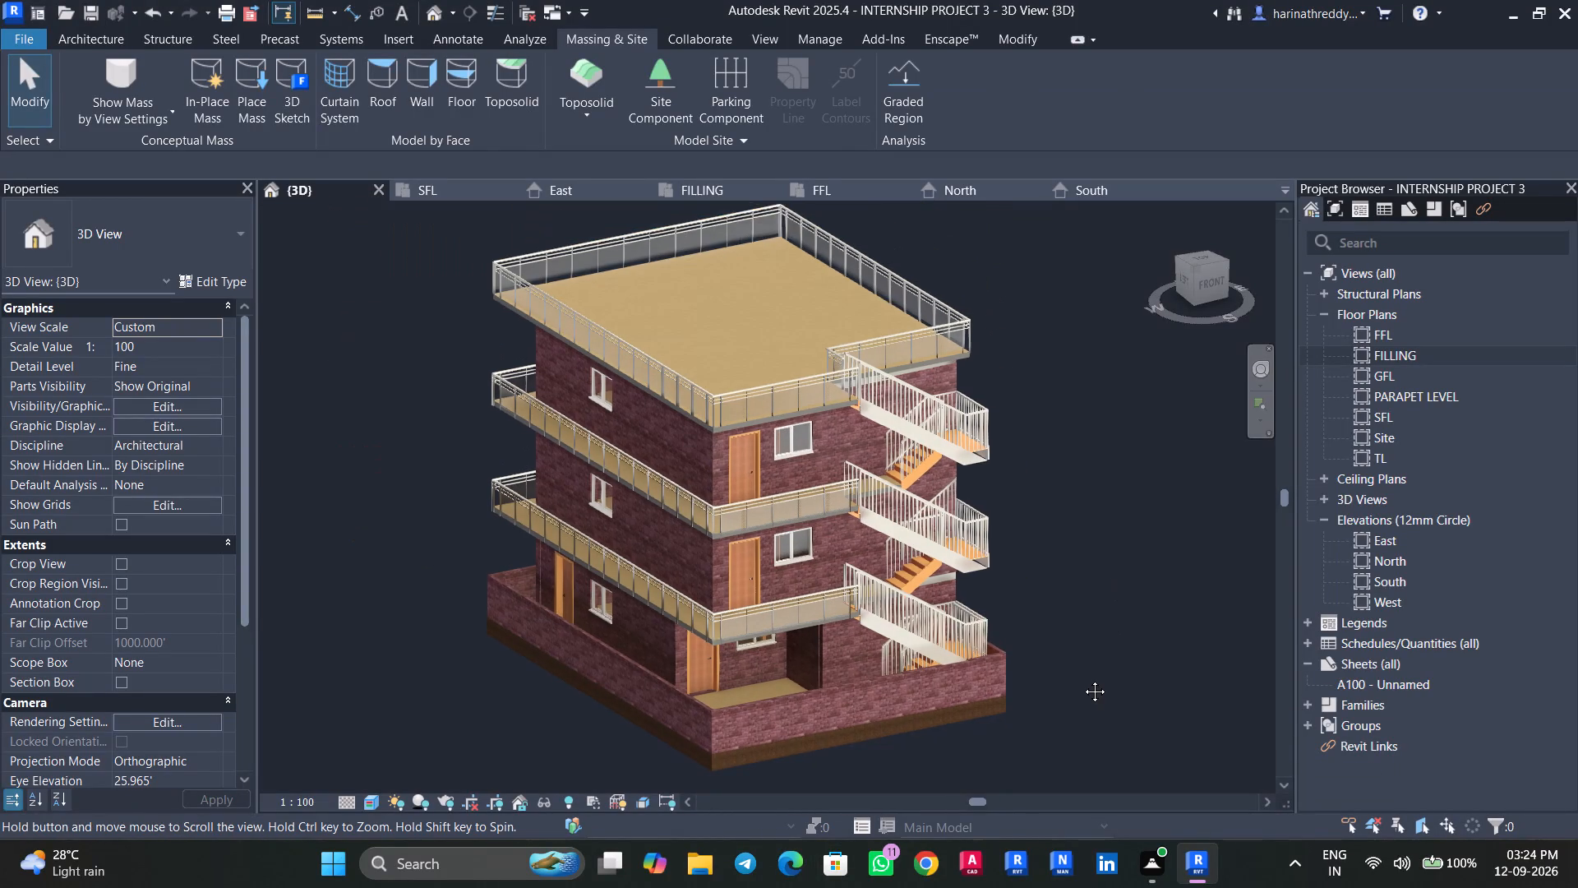
{"action": "middle_click_drag", "start_coordinate": [1082, 679], "coordinate": [1079, 650]}
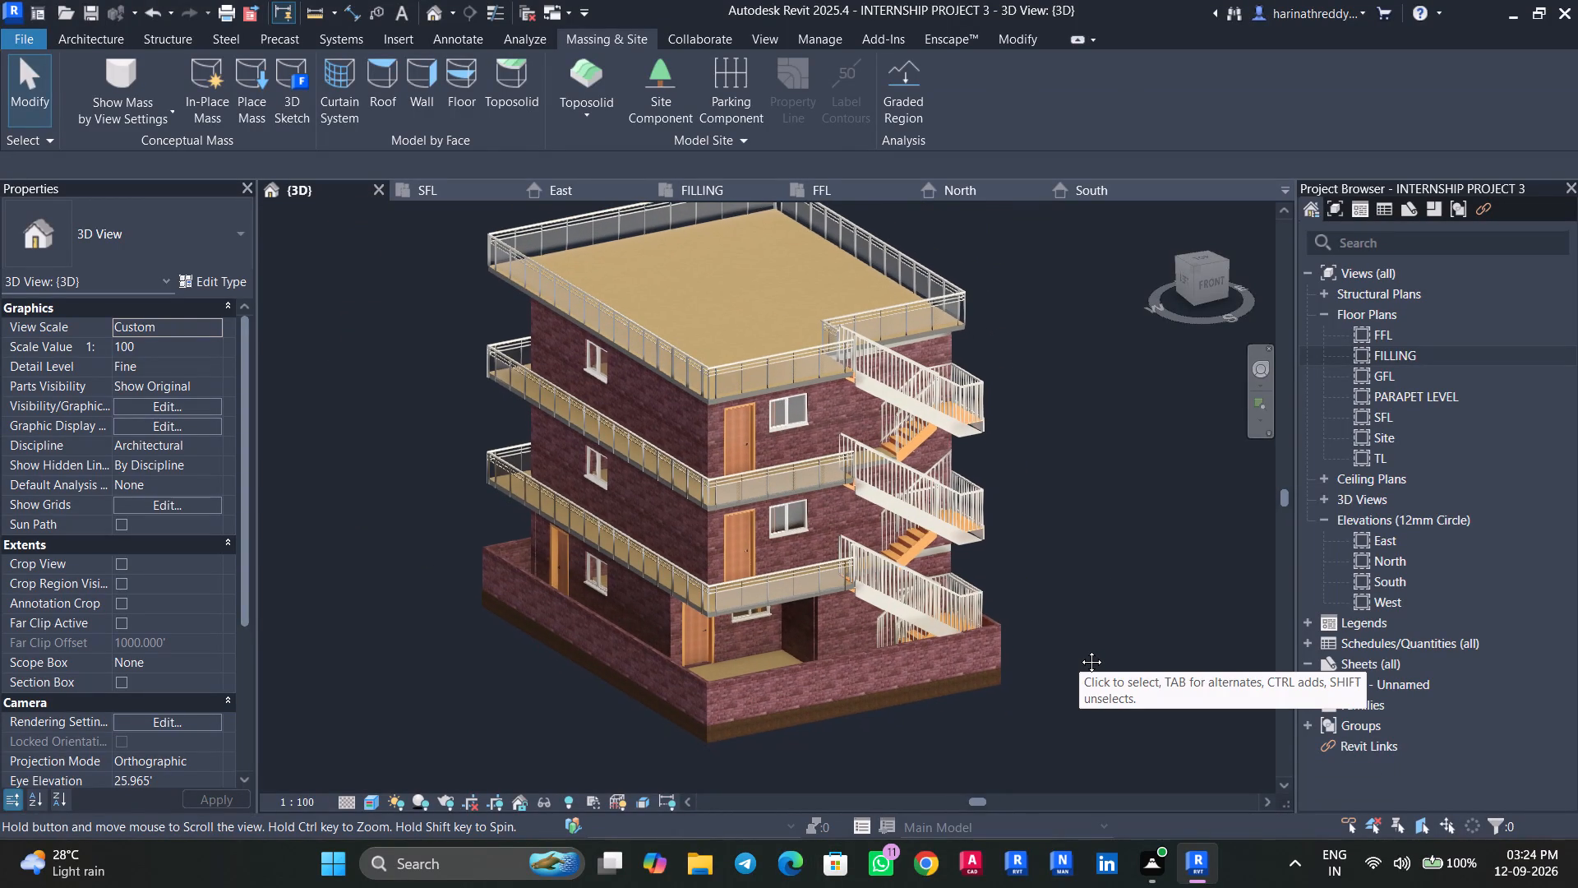
{"action": "middle_click_drag", "start_coordinate": [1079, 650], "coordinate": [1048, 641]}
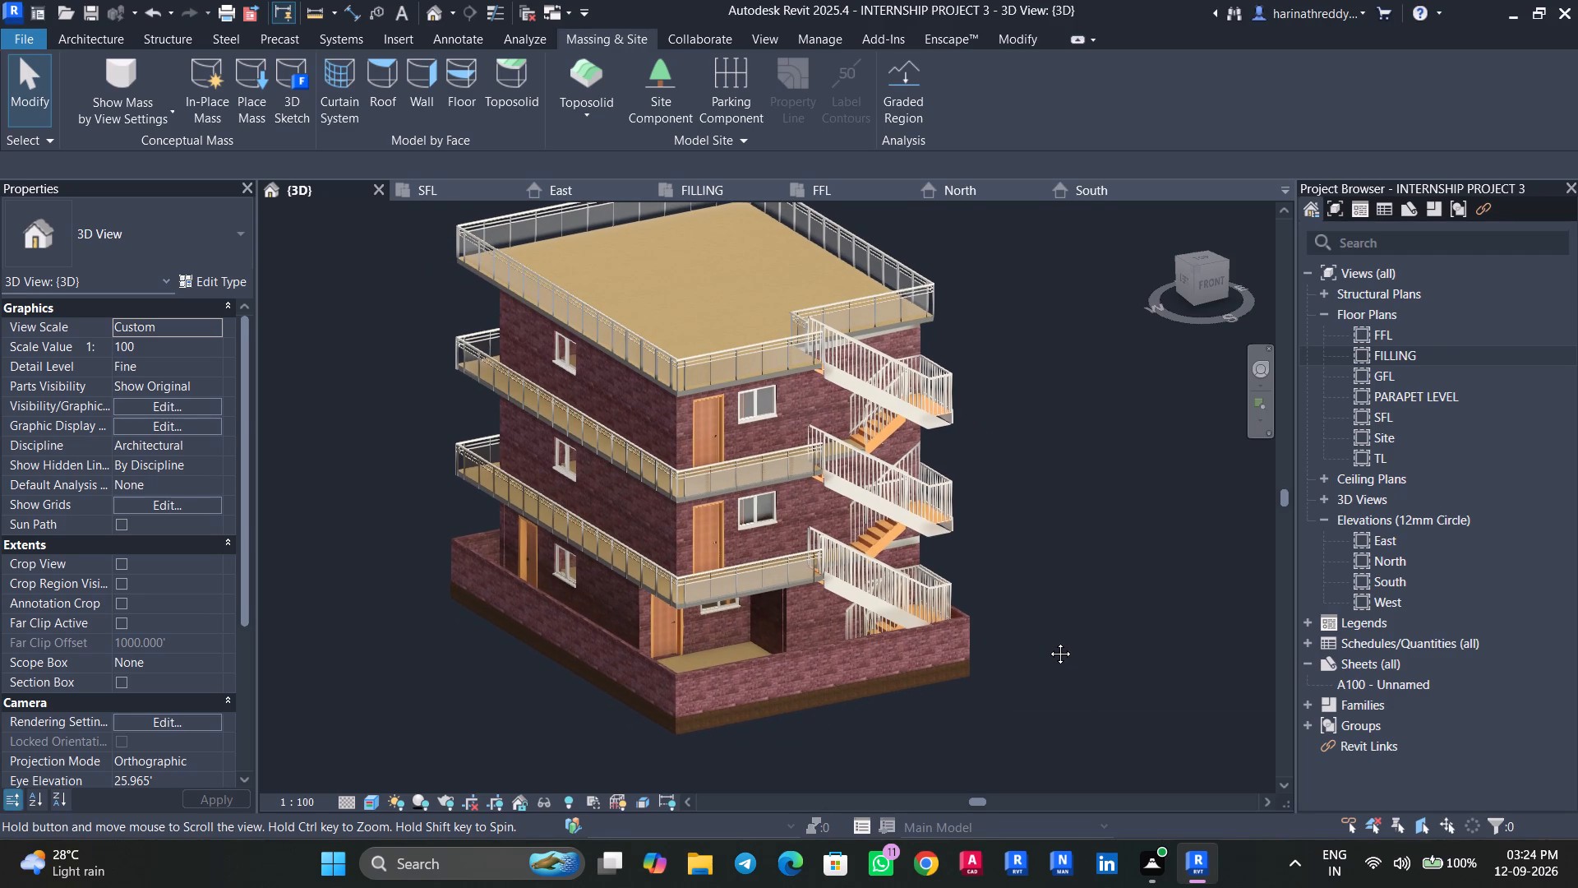
{"action": "middle_click_drag", "start_coordinate": [1048, 641], "coordinate": [1049, 641]}
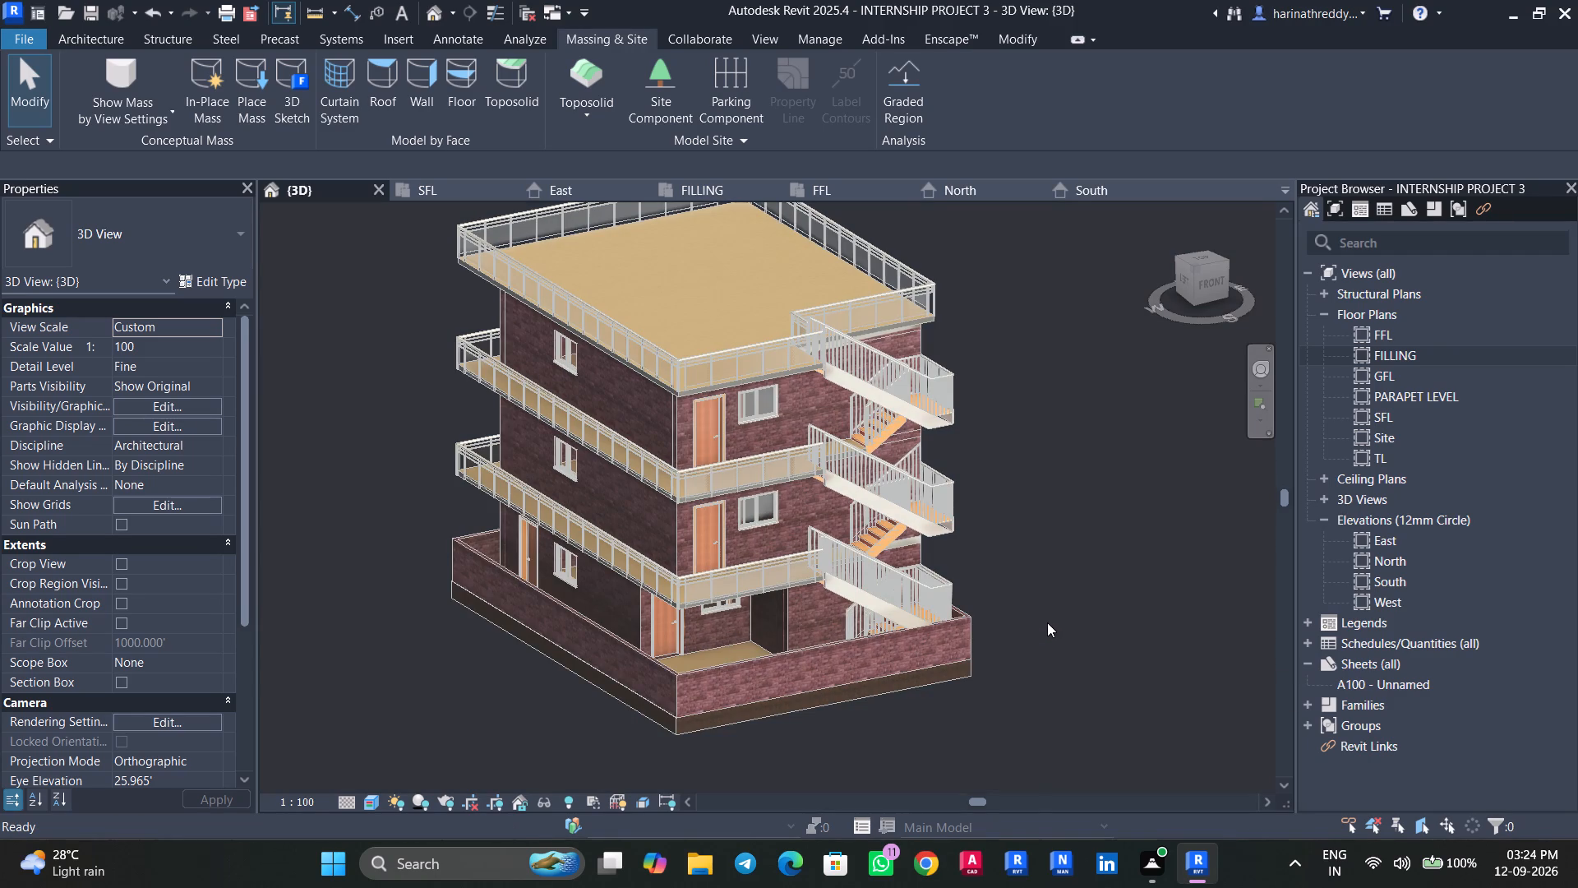
{"action": "scroll", "coordinate": [1017, 657], "scroll_direction": "up", "scroll_amount": 1}
{"action": "middle_click_drag", "start_coordinate": [1017, 657], "coordinate": [1069, 624]}
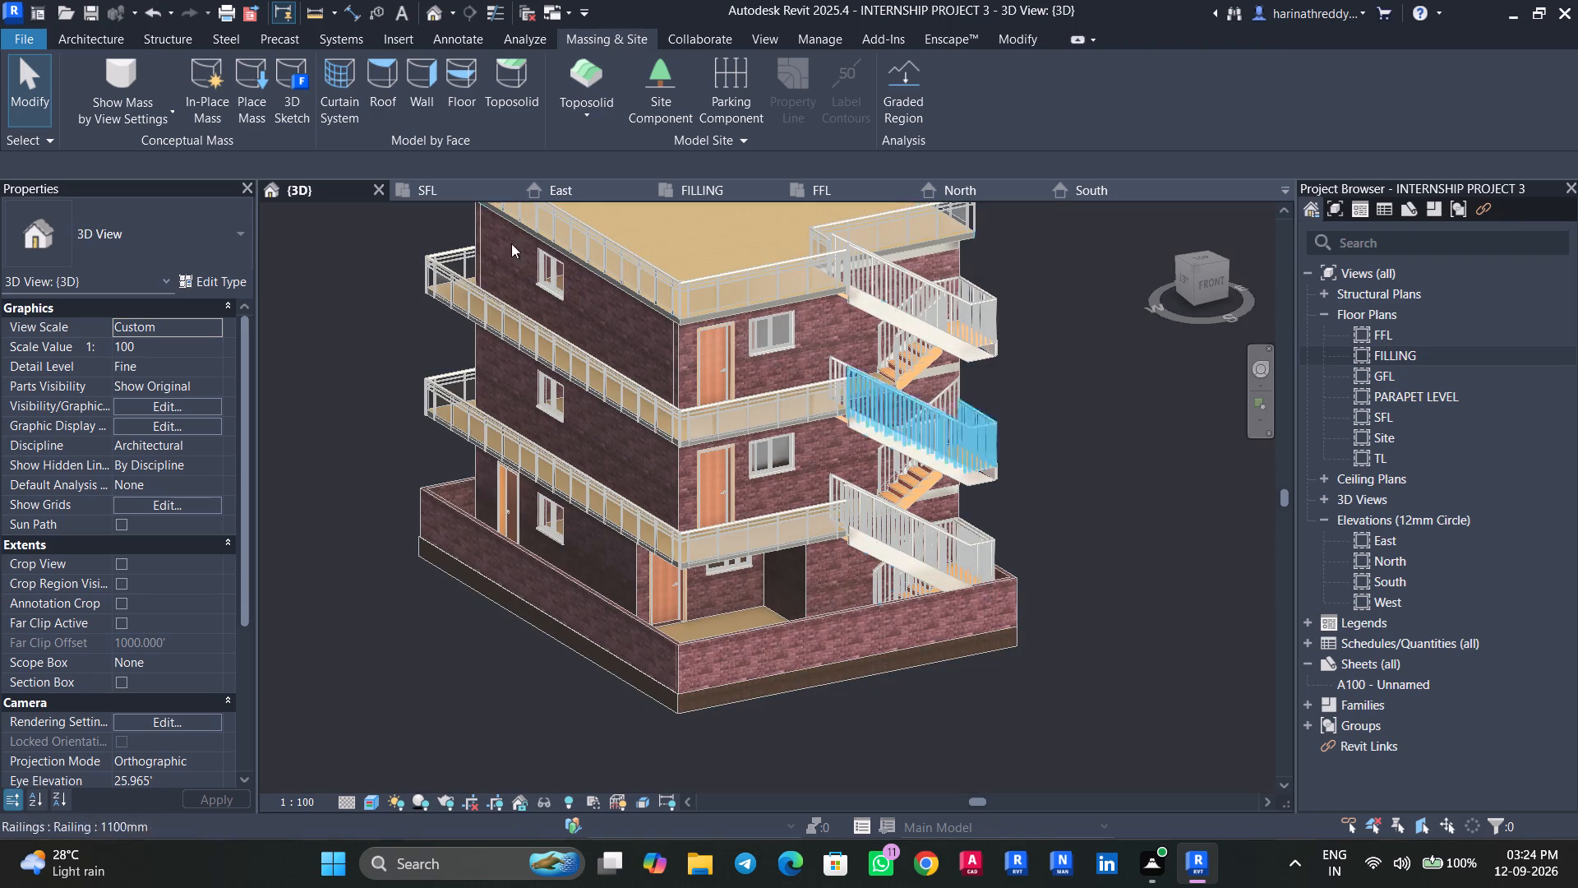
Start a new sketched toposolid in the FILLING floor plan and set its level to GFL.
{"action": "left_click", "coordinate": [731, 184]}
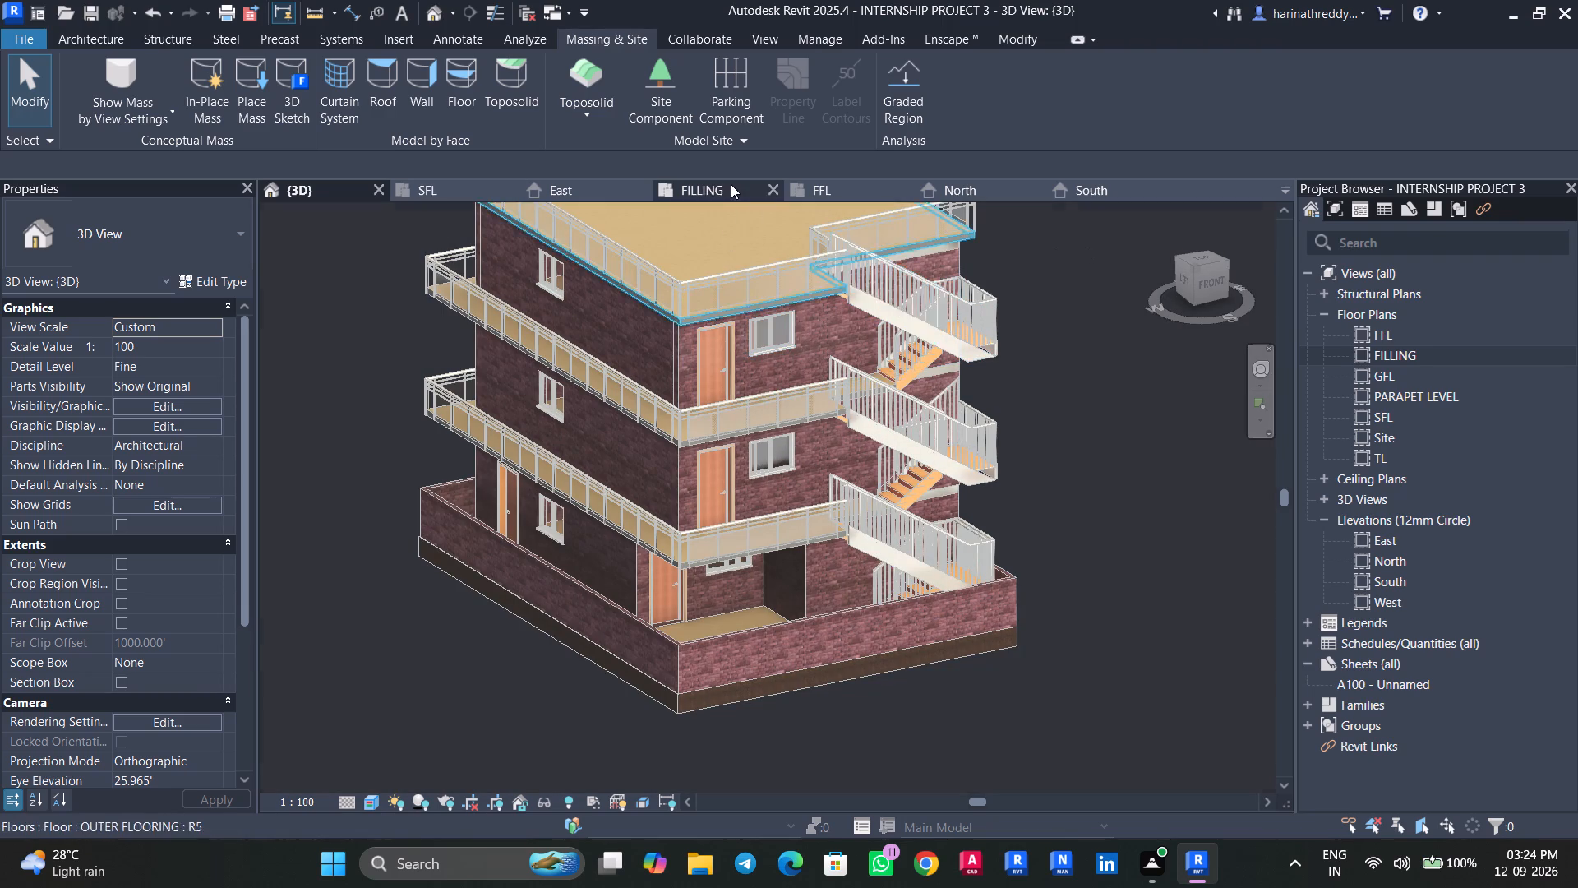
{"action": "scroll", "coordinate": [907, 520], "scroll_direction": "down", "scroll_amount": 2}
{"action": "scroll", "coordinate": [643, 599], "scroll_direction": "up", "scroll_amount": 4}
{"action": "scroll", "coordinate": [537, 585], "scroll_direction": "up", "scroll_amount": 3}
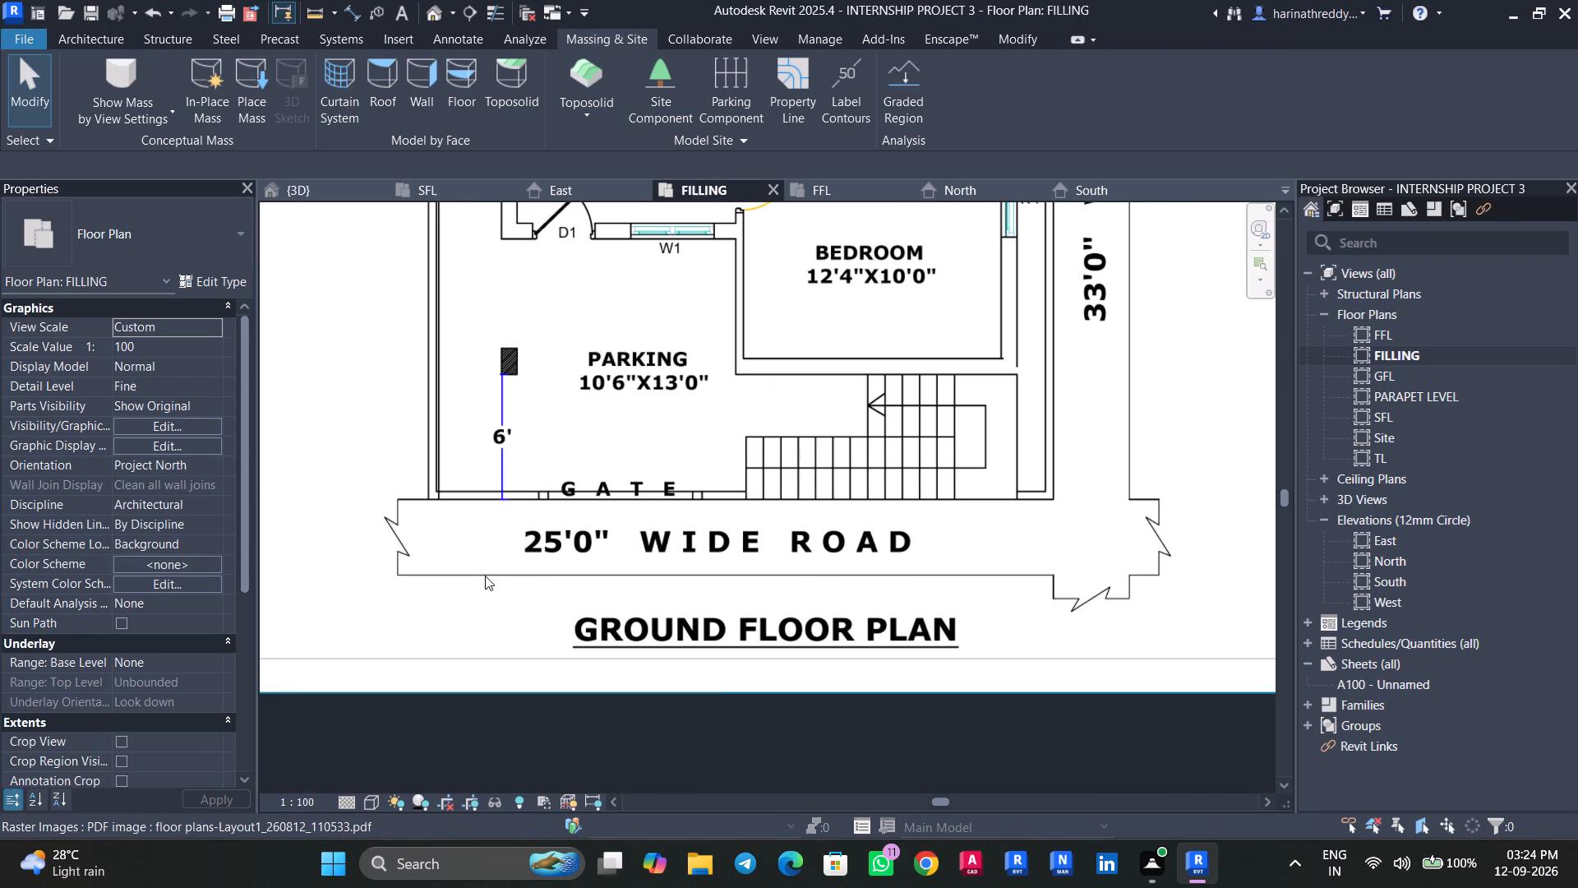
{"action": "left_click", "coordinate": [582, 119]}
{"action": "left_click", "coordinate": [620, 148]}
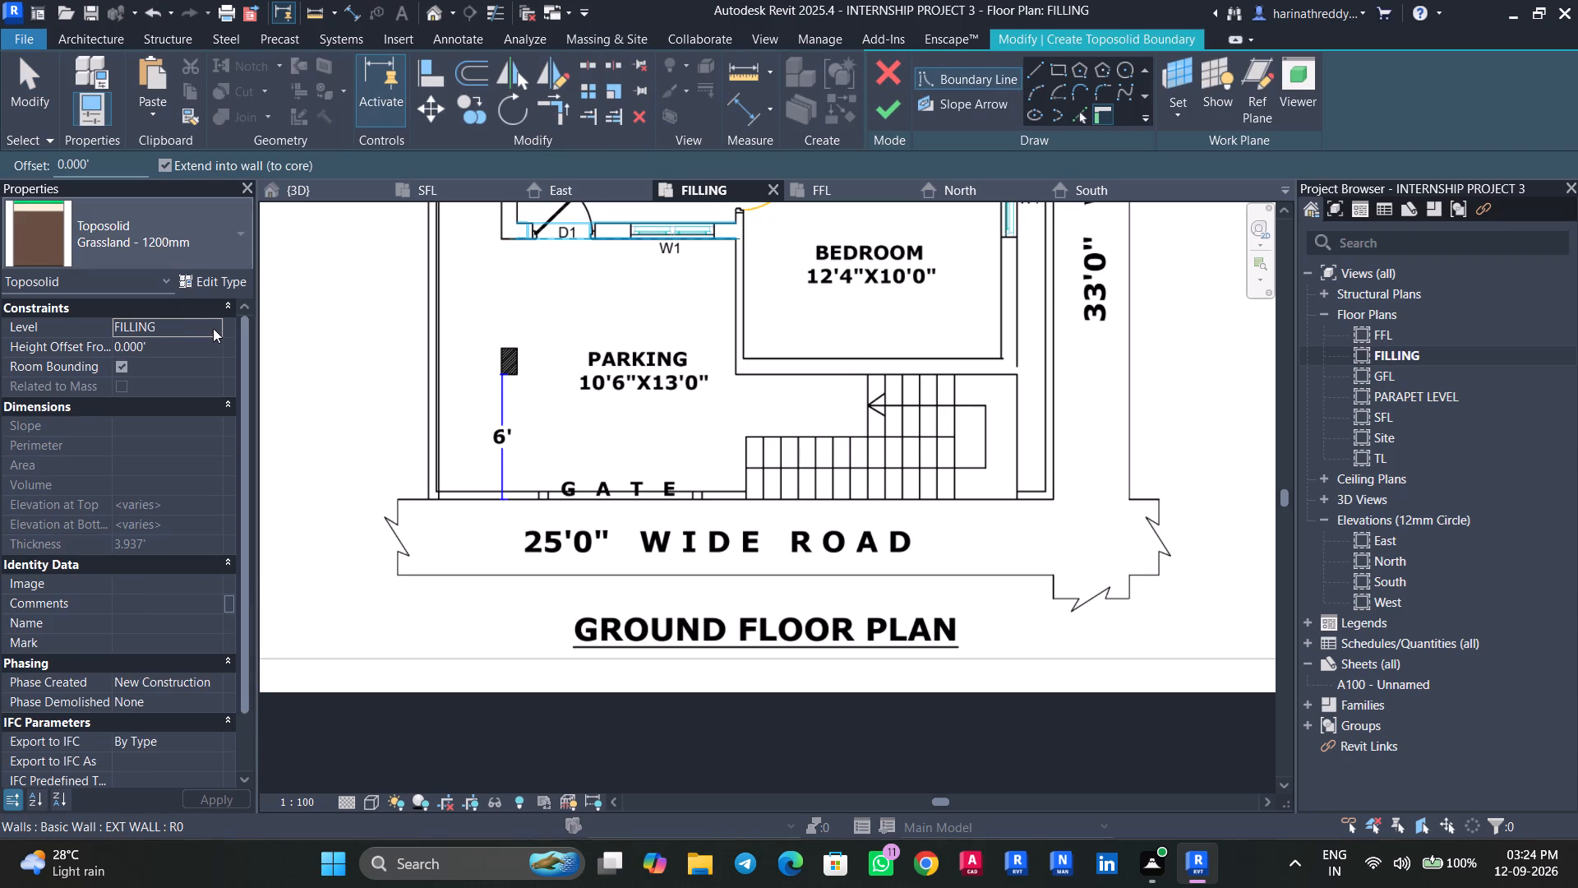
{"action": "left_click", "coordinate": [213, 328]}
{"action": "left_click", "coordinate": [146, 363]}
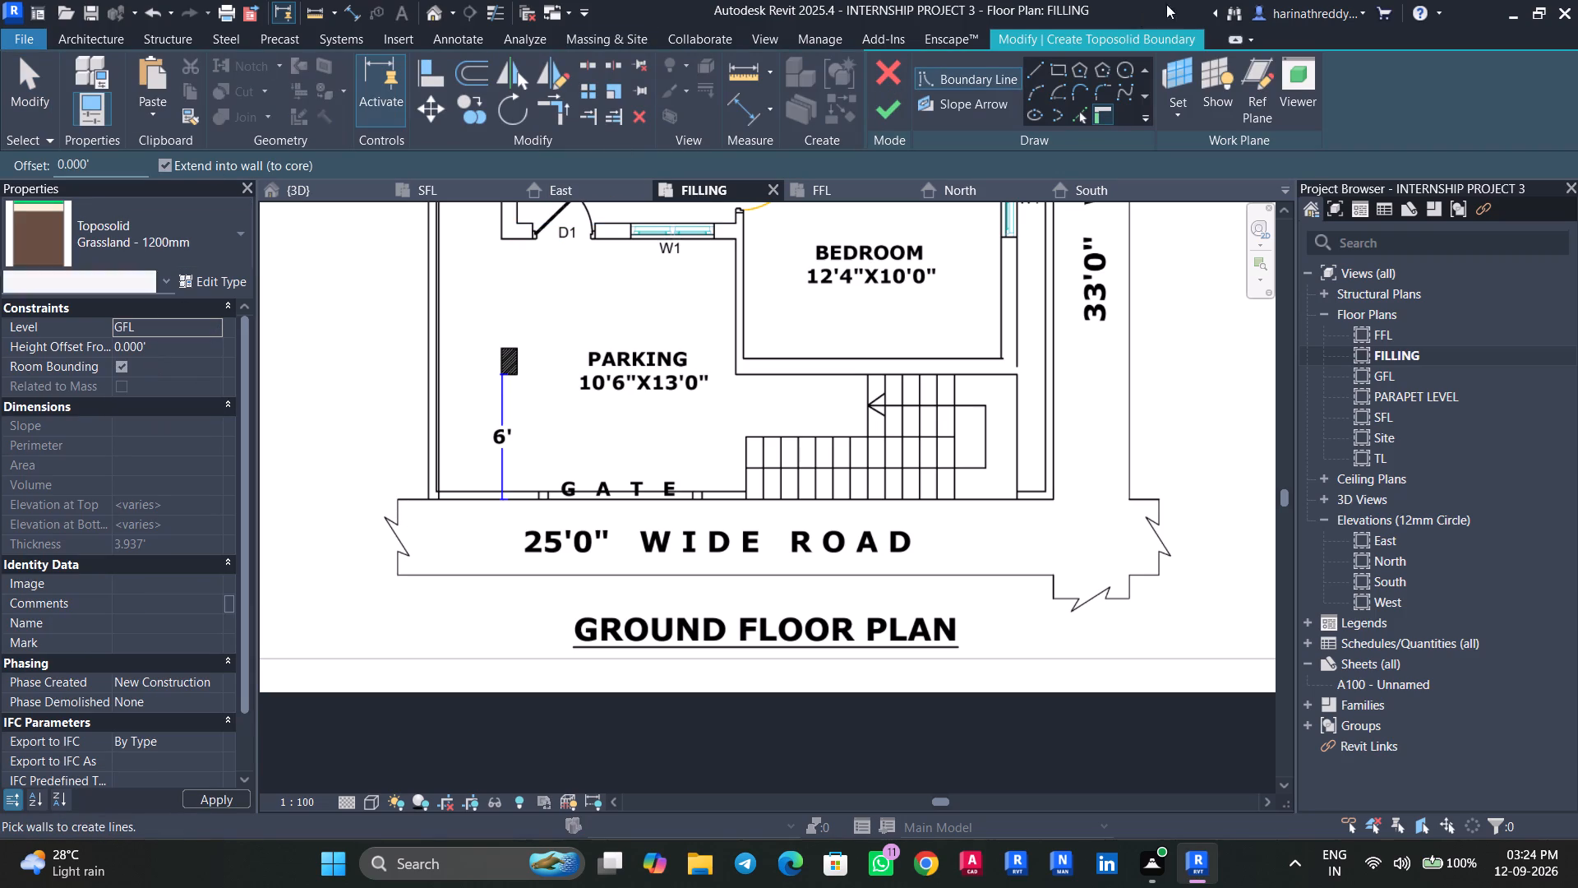
Draw straight boundary lines along the building-side edges of the 25'0" road, about 31.4' long, and the 33'0" road.
{"action": "left_click", "coordinate": [1036, 68]}
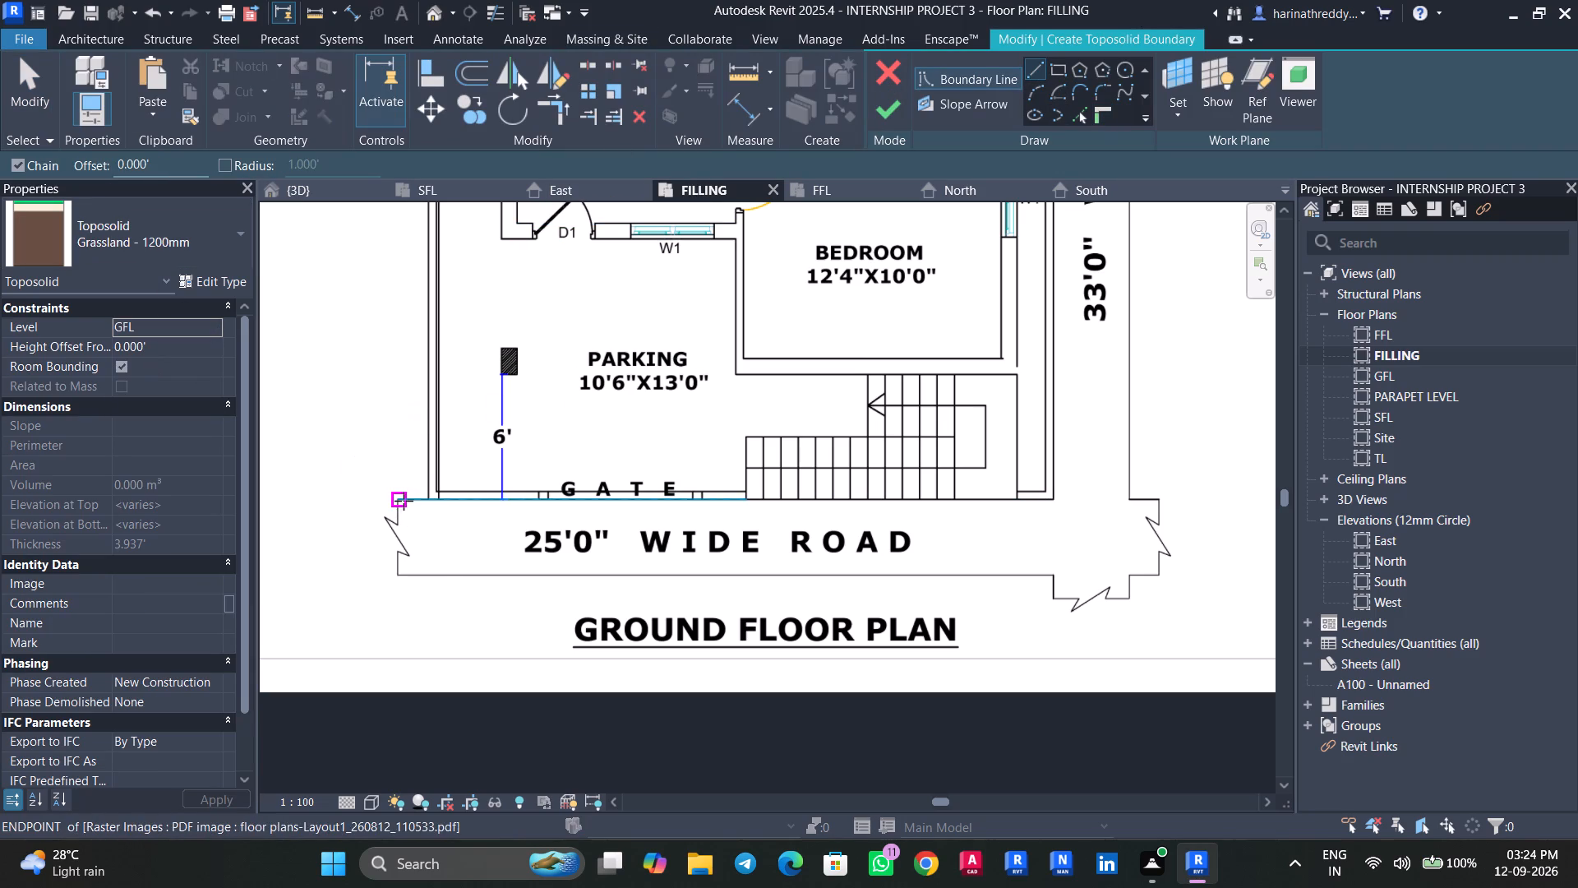
{"action": "left_click", "coordinate": [404, 501]}
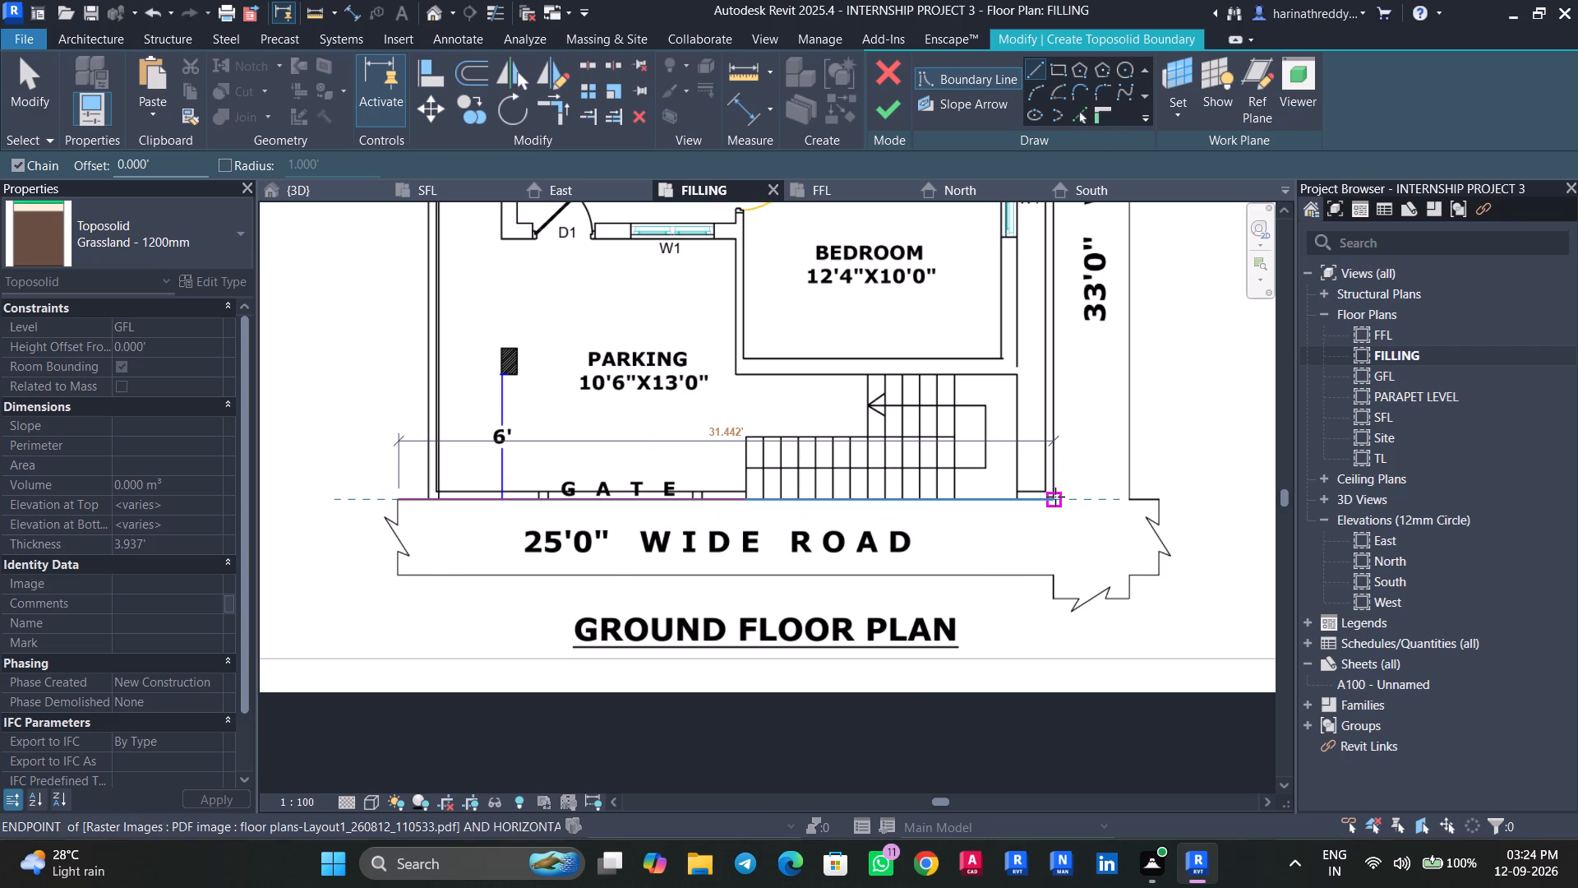
{"action": "left_click", "coordinate": [1055, 497]}
{"action": "middle_click_drag", "start_coordinate": [1055, 497], "coordinate": [1064, 621]}
{"action": "scroll", "coordinate": [1065, 619], "scroll_direction": "down", "scroll_amount": 4}
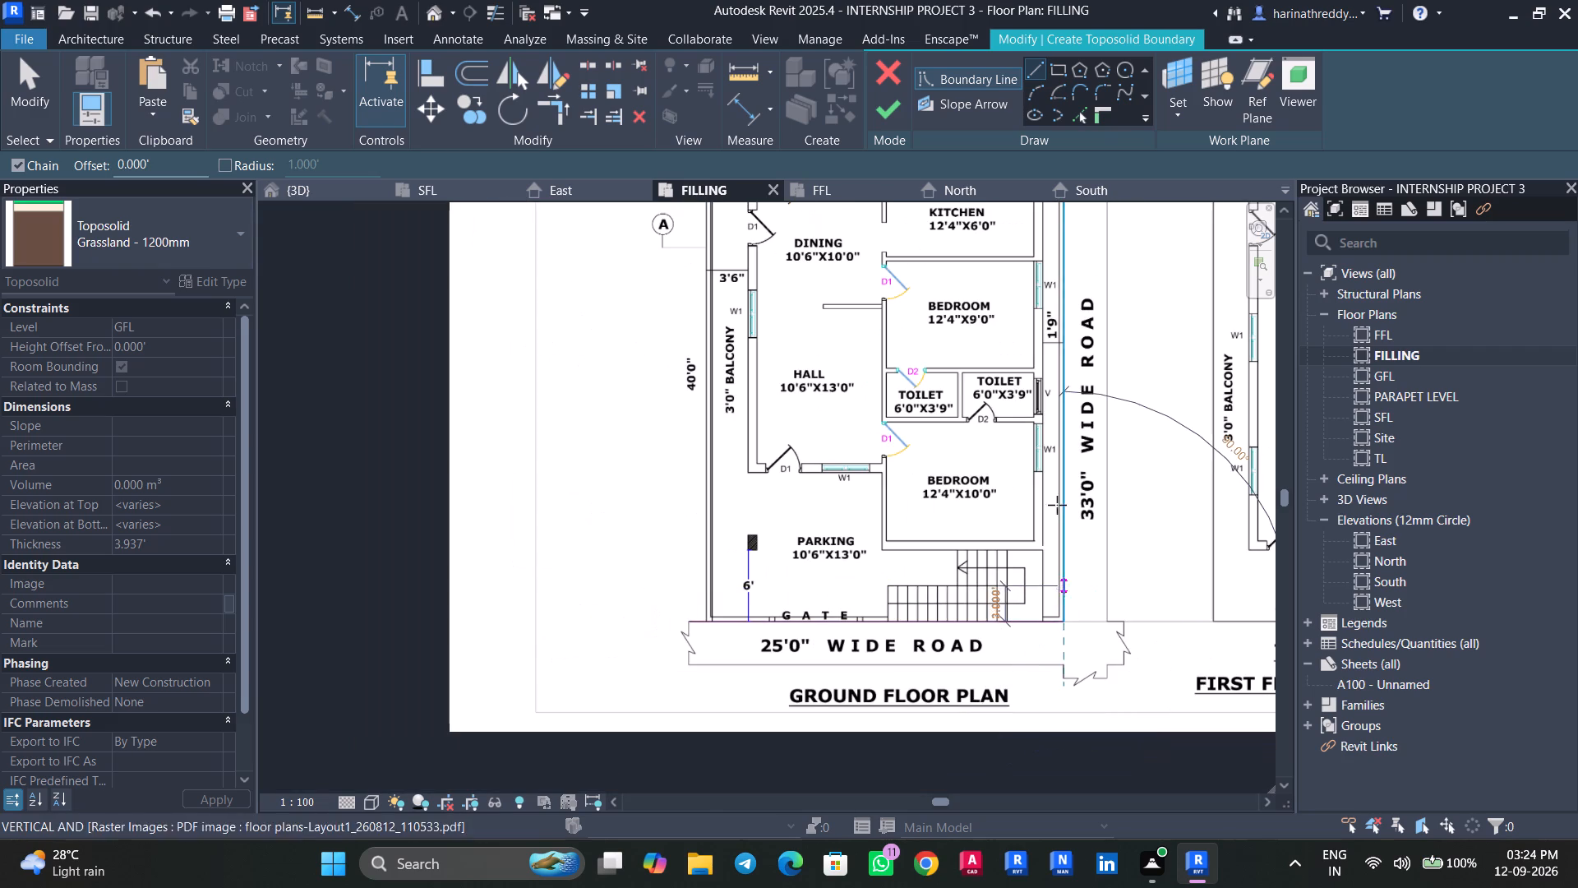
{"action": "middle_click_drag", "start_coordinate": [1069, 331], "coordinate": [1063, 567]}
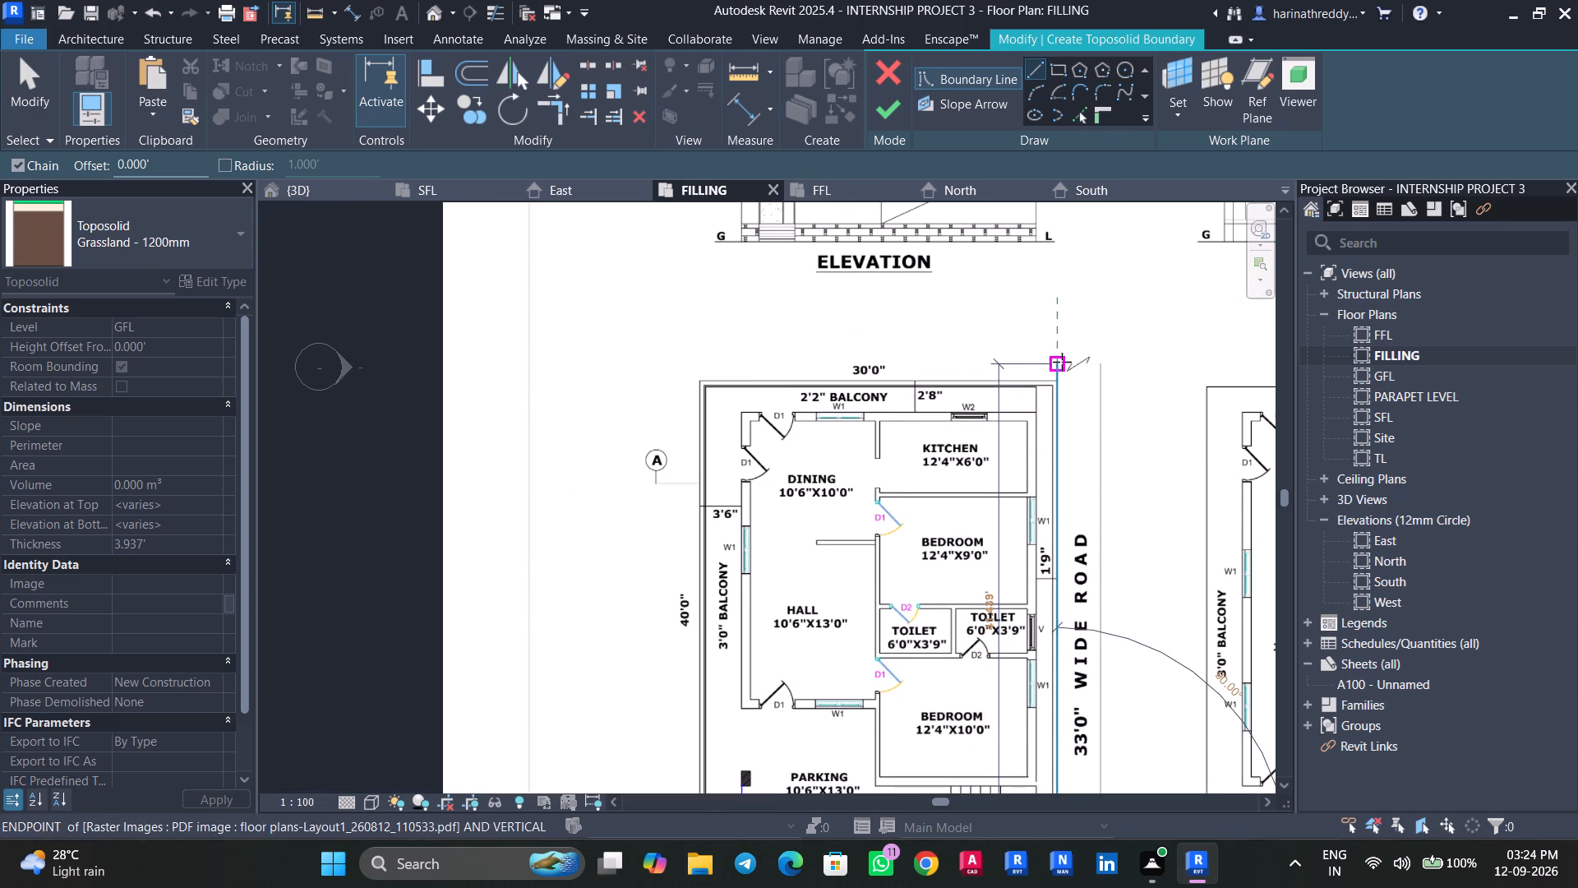
{"action": "left_click", "coordinate": [1062, 362]}
{"action": "key", "text": "Escape"}
Draw boundary lines along the outer edges of the 25'0" wide road and the 33'0" wide road.
{"action": "middle_click_drag", "start_coordinate": [1110, 534], "coordinate": [1147, 136]}
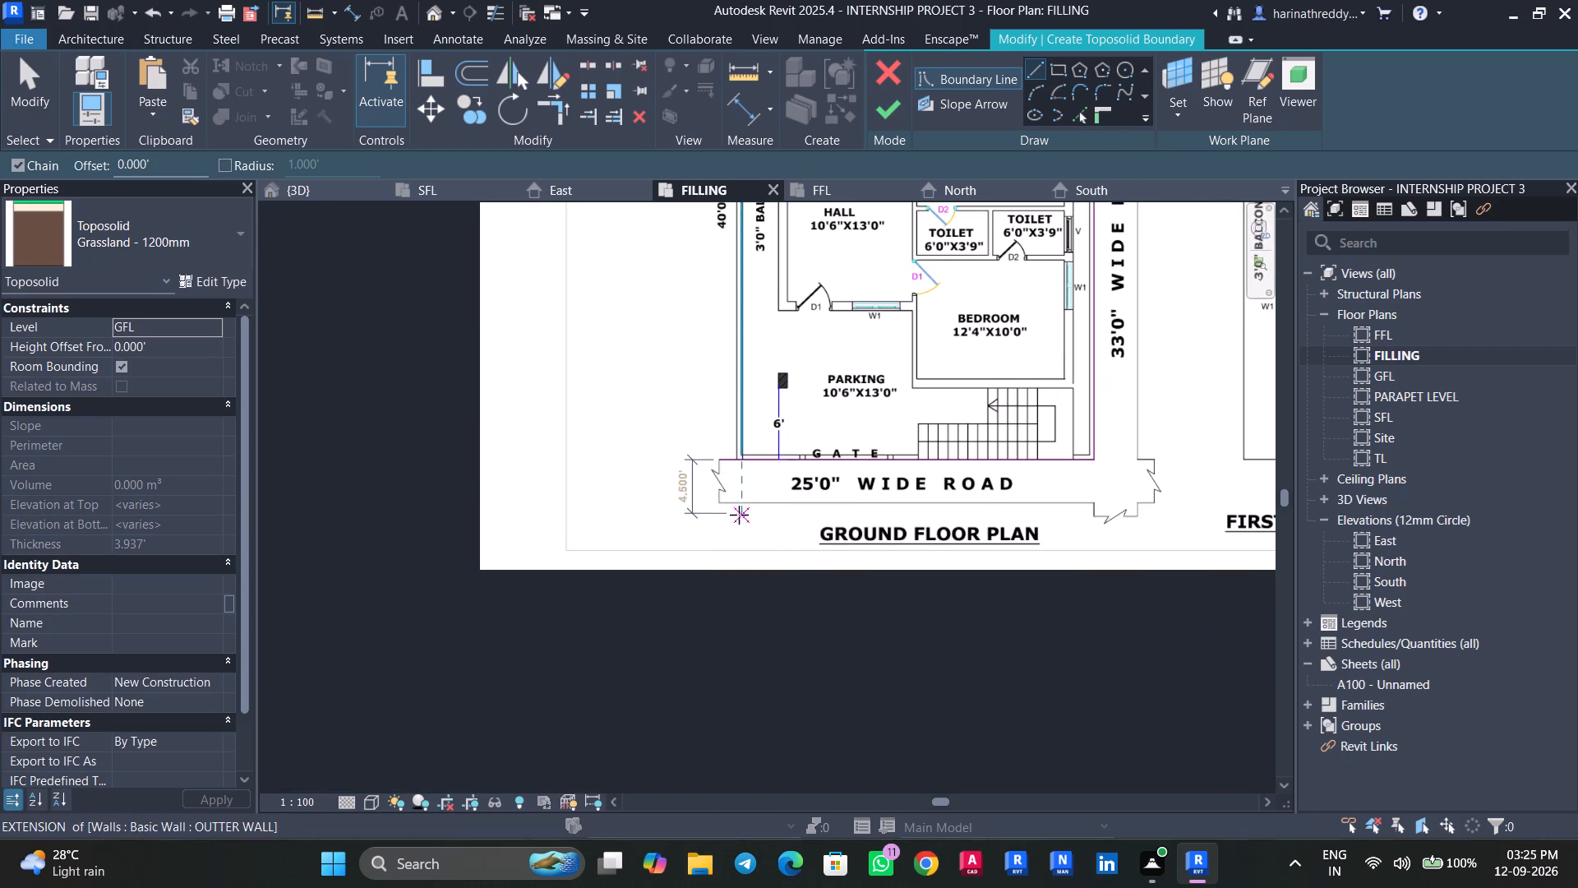
{"action": "left_click", "coordinate": [720, 506]}
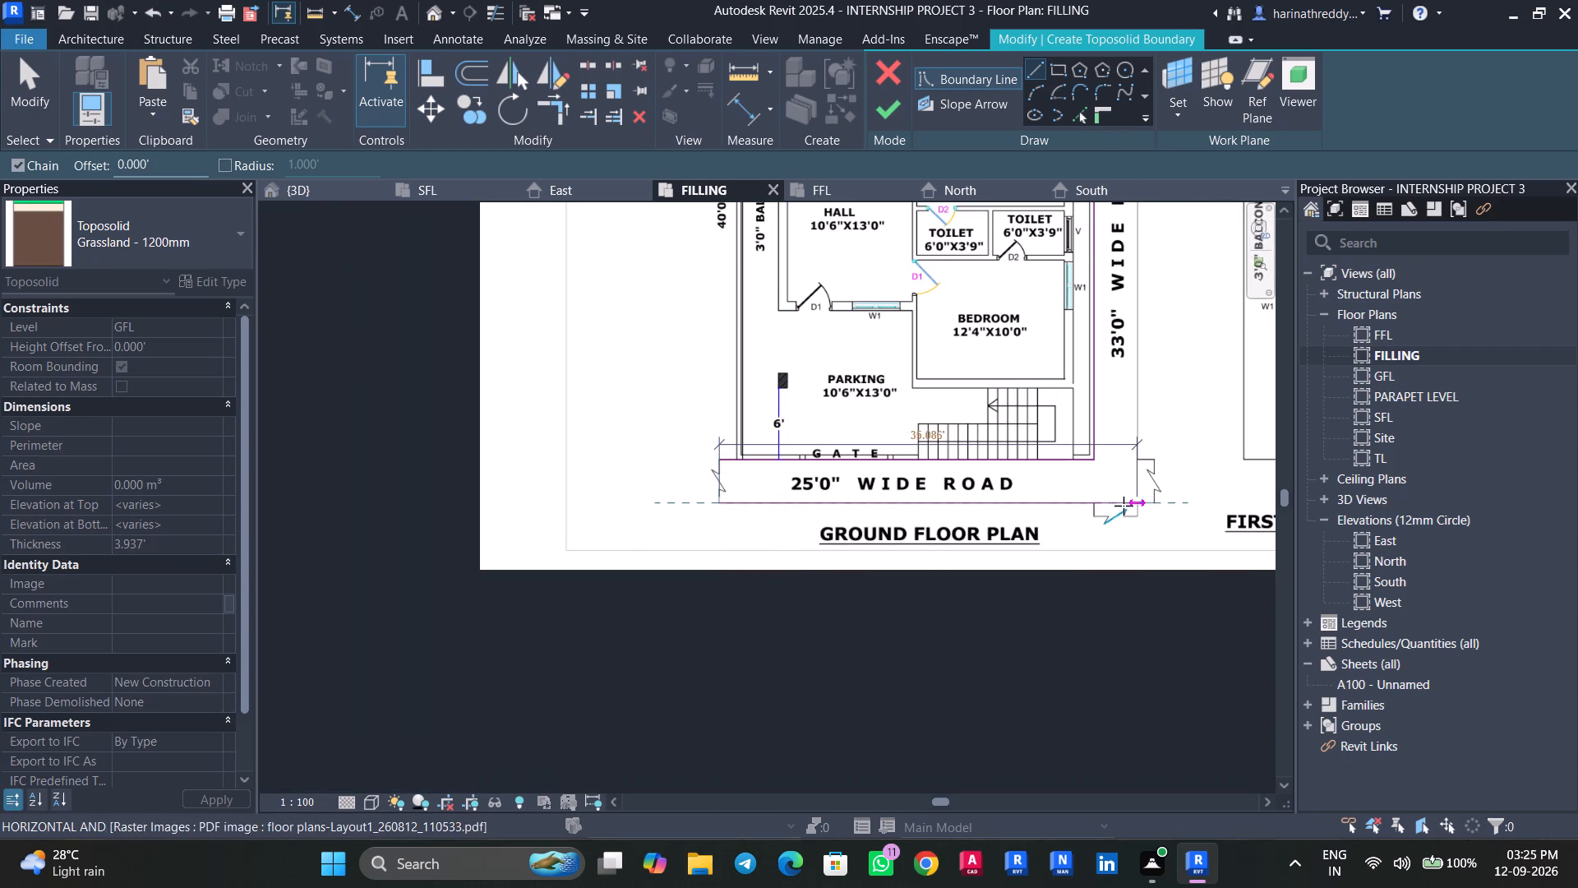
{"action": "left_click", "coordinate": [1096, 506]}
{"action": "key", "text": "Escape"}
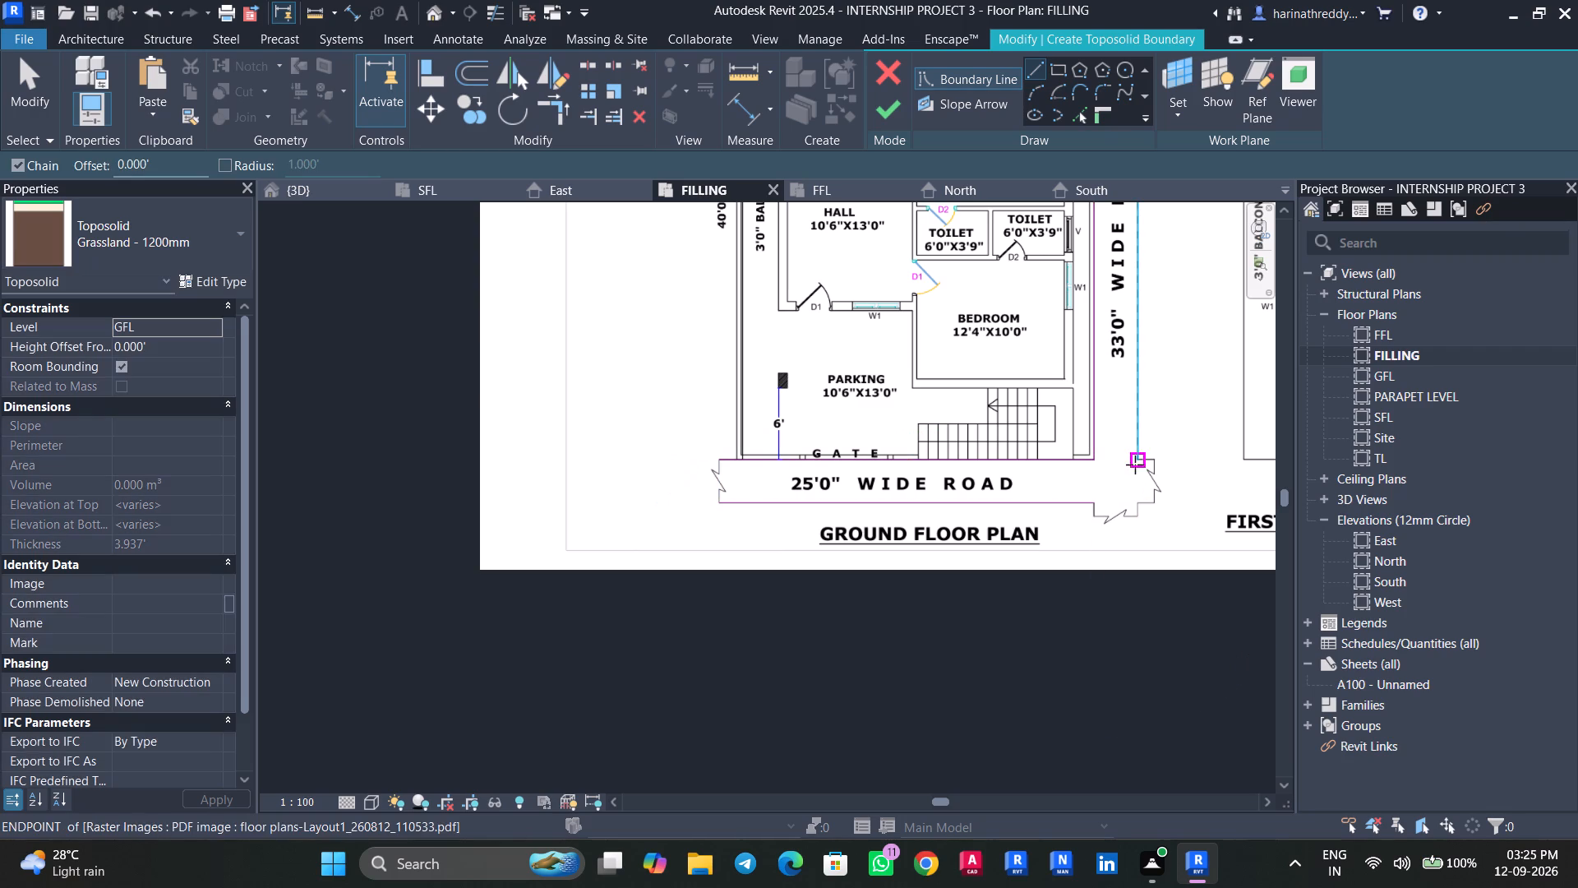
{"action": "left_click", "coordinate": [1137, 460]}
{"action": "middle_click_drag", "start_coordinate": [1142, 336], "coordinate": [1114, 673]}
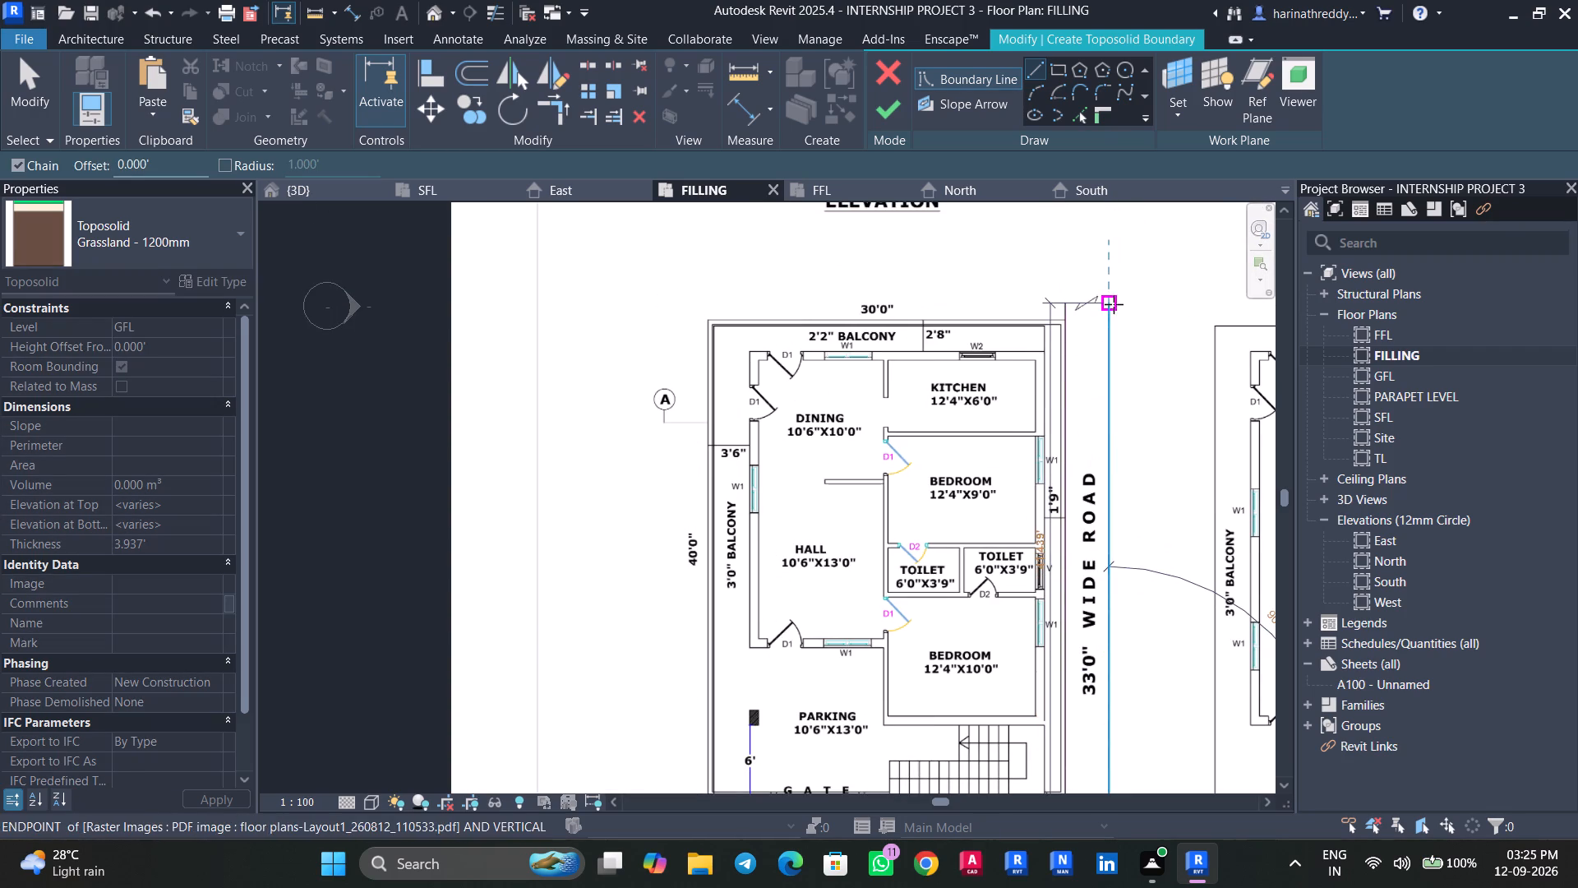
{"action": "left_click", "coordinate": [1114, 304]}
{"action": "key", "text": "Escape"}
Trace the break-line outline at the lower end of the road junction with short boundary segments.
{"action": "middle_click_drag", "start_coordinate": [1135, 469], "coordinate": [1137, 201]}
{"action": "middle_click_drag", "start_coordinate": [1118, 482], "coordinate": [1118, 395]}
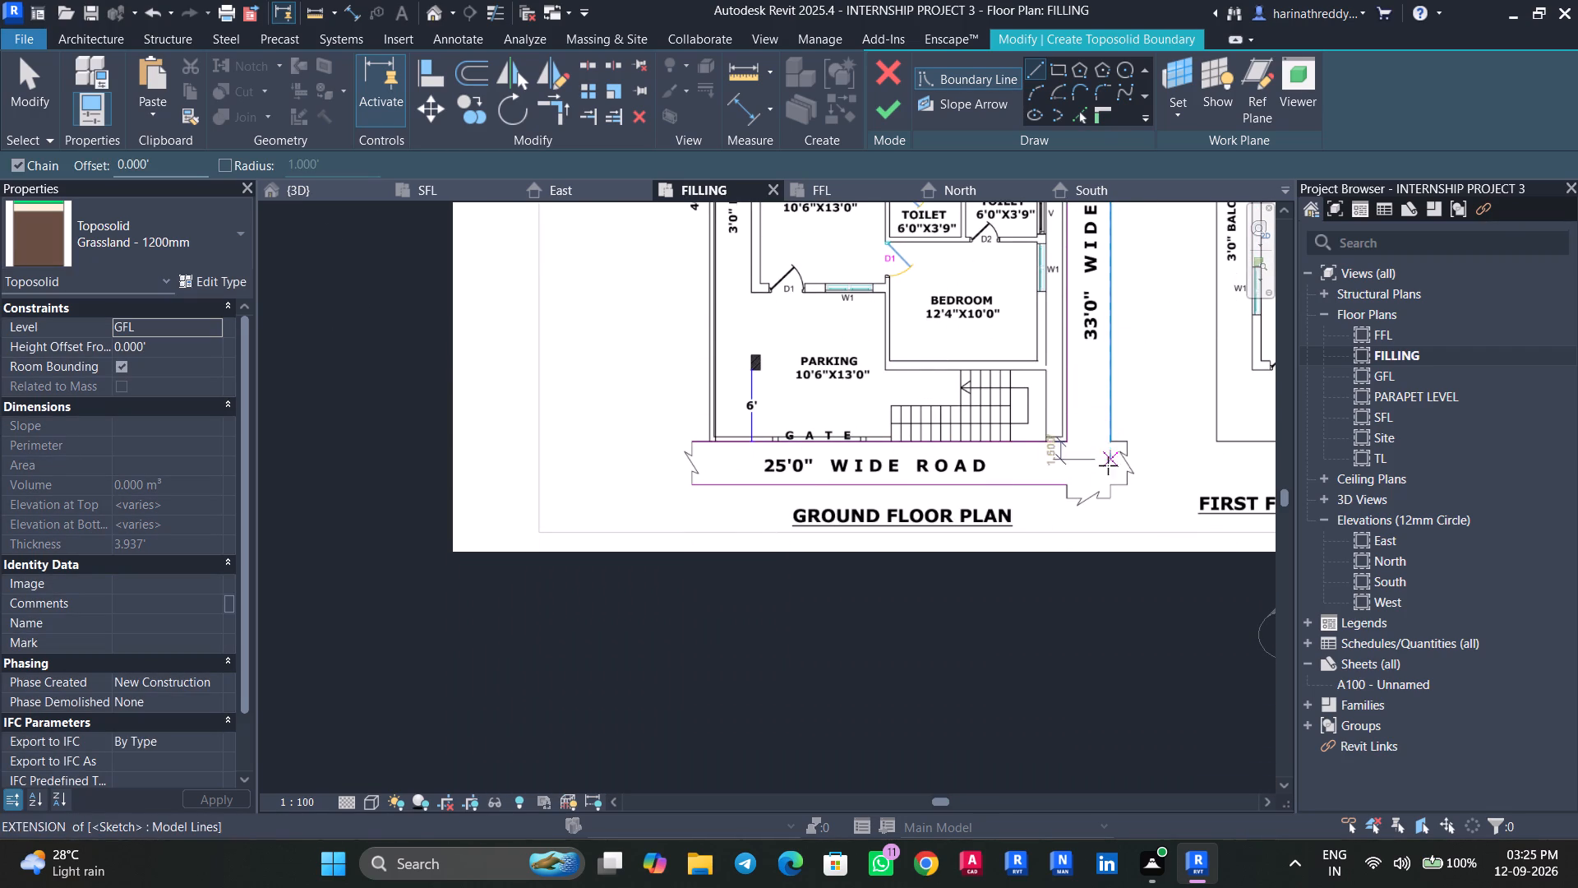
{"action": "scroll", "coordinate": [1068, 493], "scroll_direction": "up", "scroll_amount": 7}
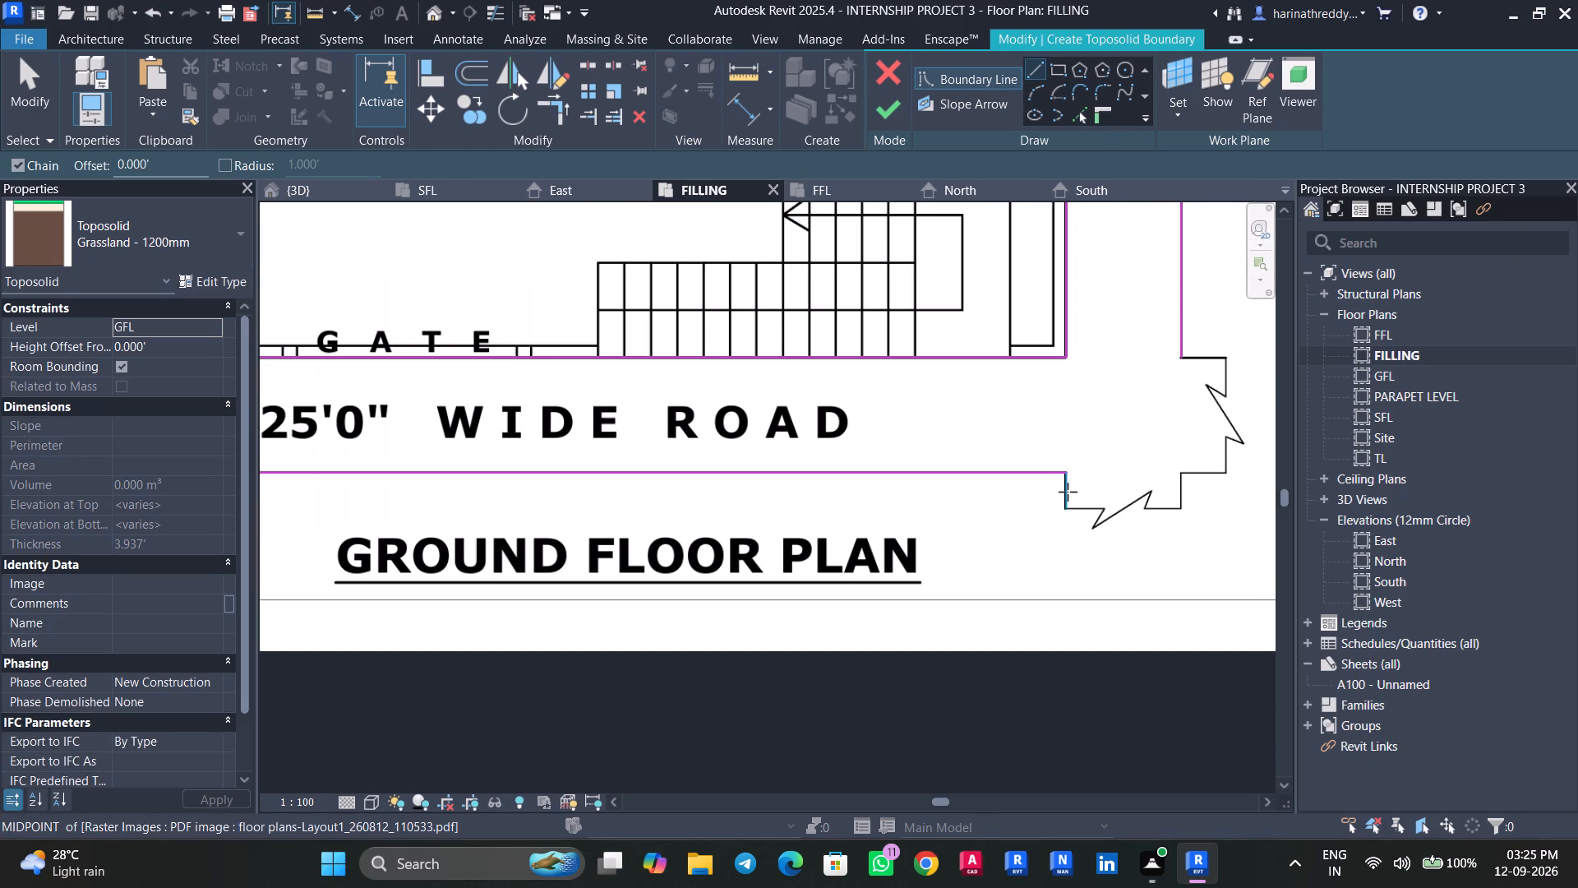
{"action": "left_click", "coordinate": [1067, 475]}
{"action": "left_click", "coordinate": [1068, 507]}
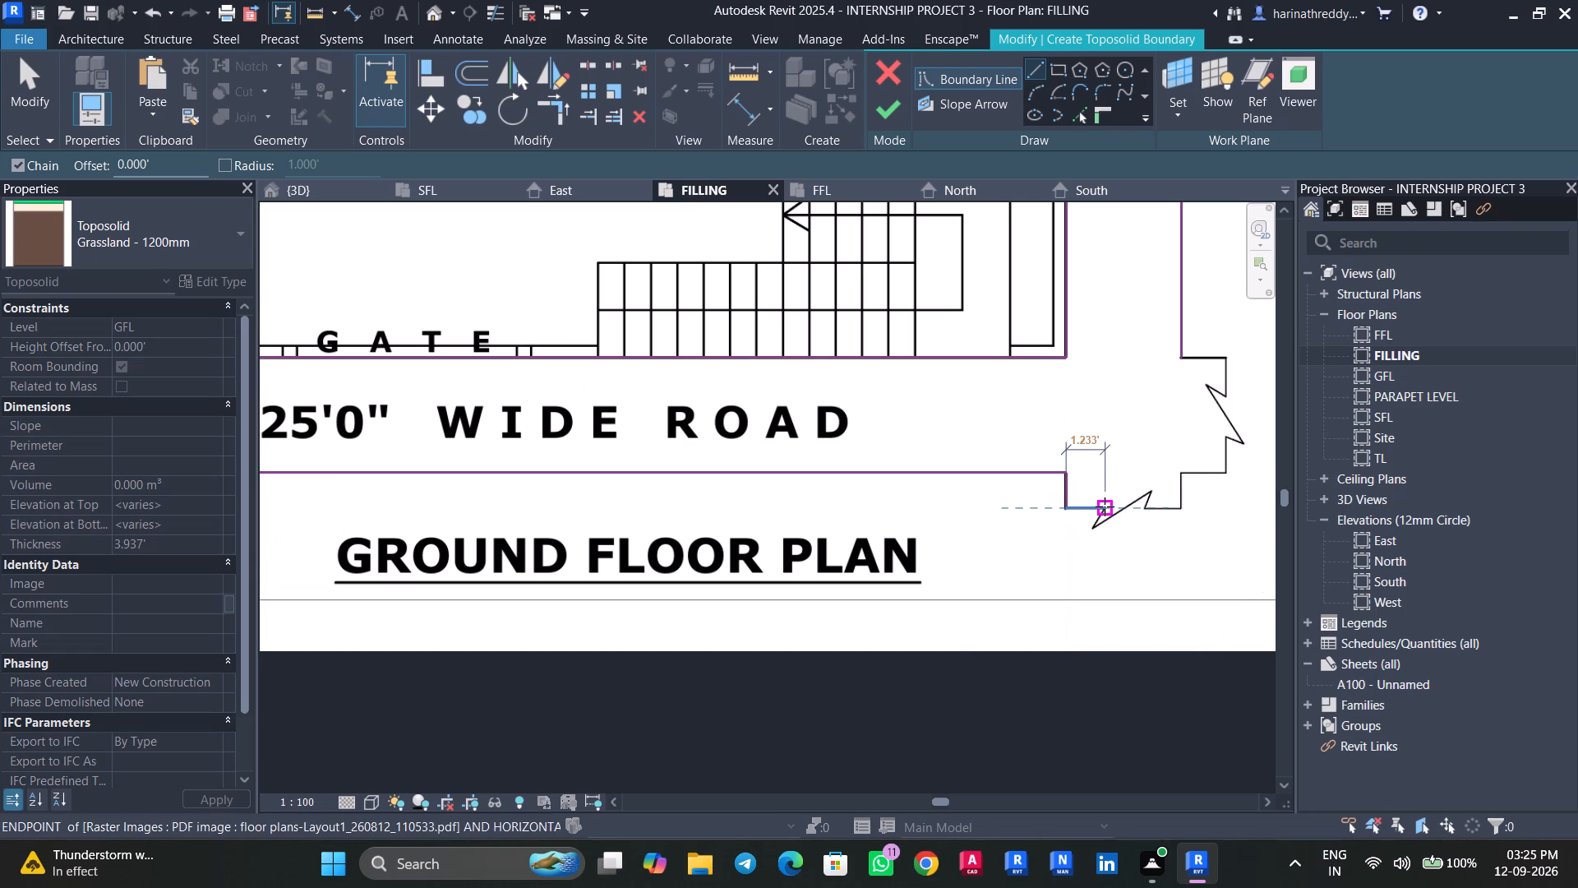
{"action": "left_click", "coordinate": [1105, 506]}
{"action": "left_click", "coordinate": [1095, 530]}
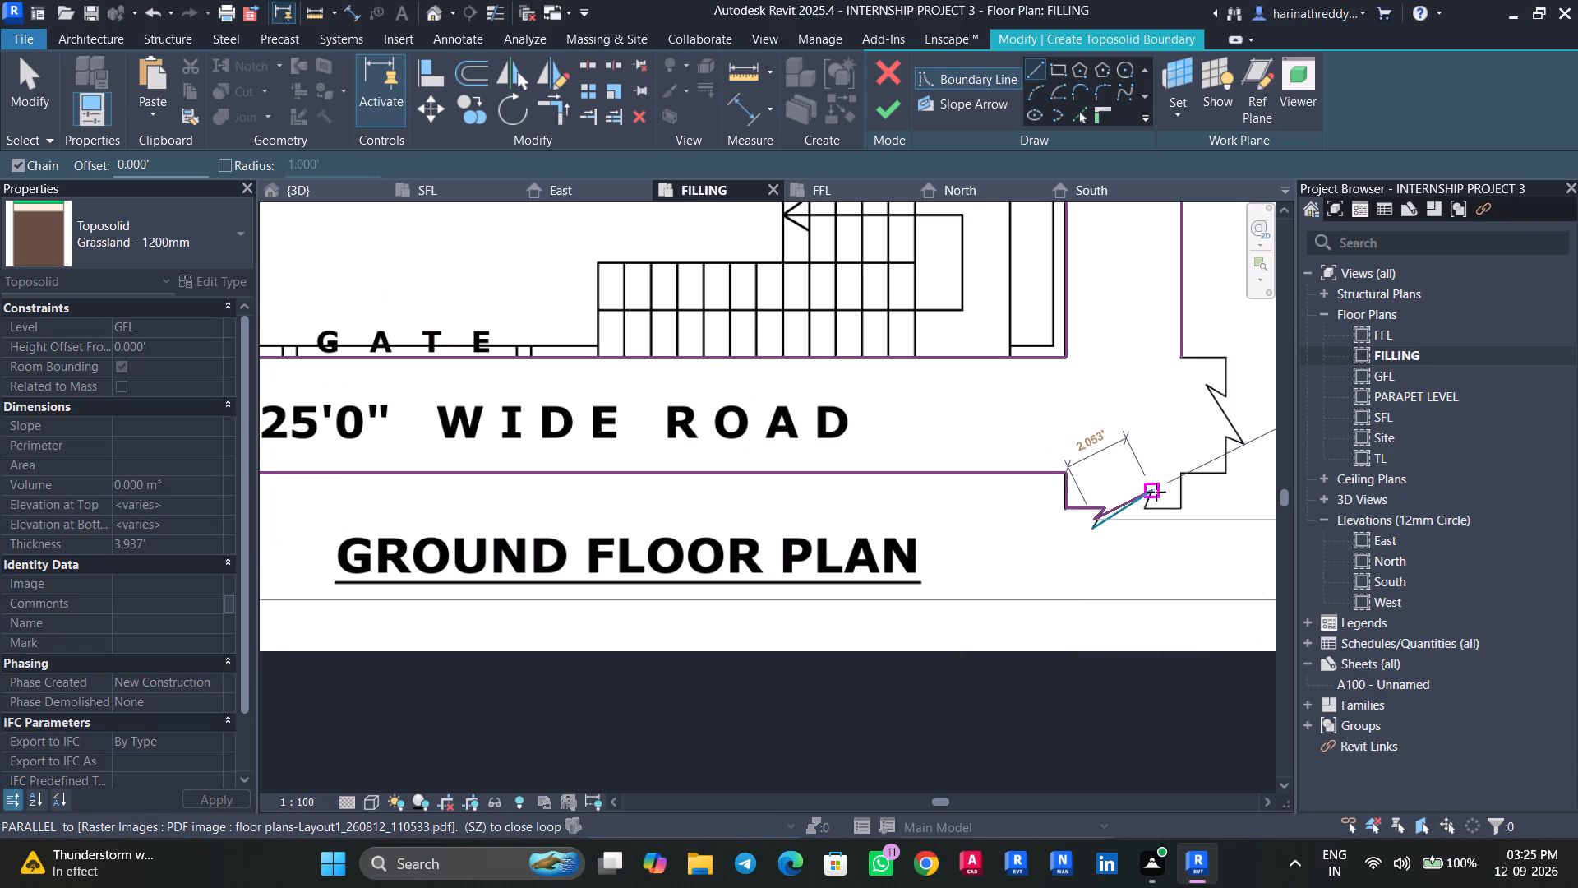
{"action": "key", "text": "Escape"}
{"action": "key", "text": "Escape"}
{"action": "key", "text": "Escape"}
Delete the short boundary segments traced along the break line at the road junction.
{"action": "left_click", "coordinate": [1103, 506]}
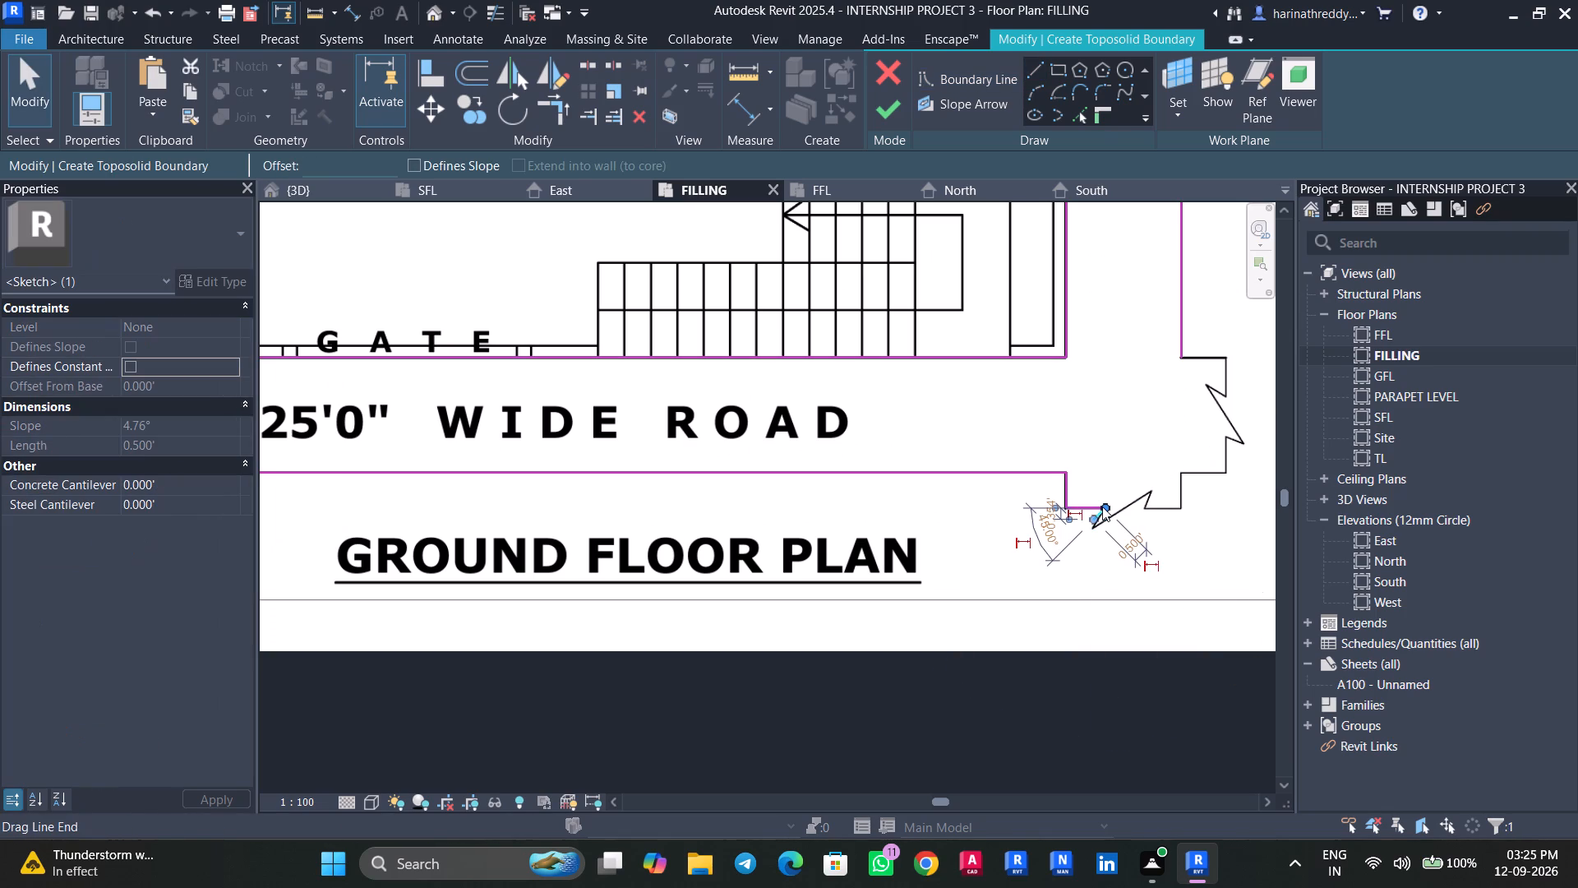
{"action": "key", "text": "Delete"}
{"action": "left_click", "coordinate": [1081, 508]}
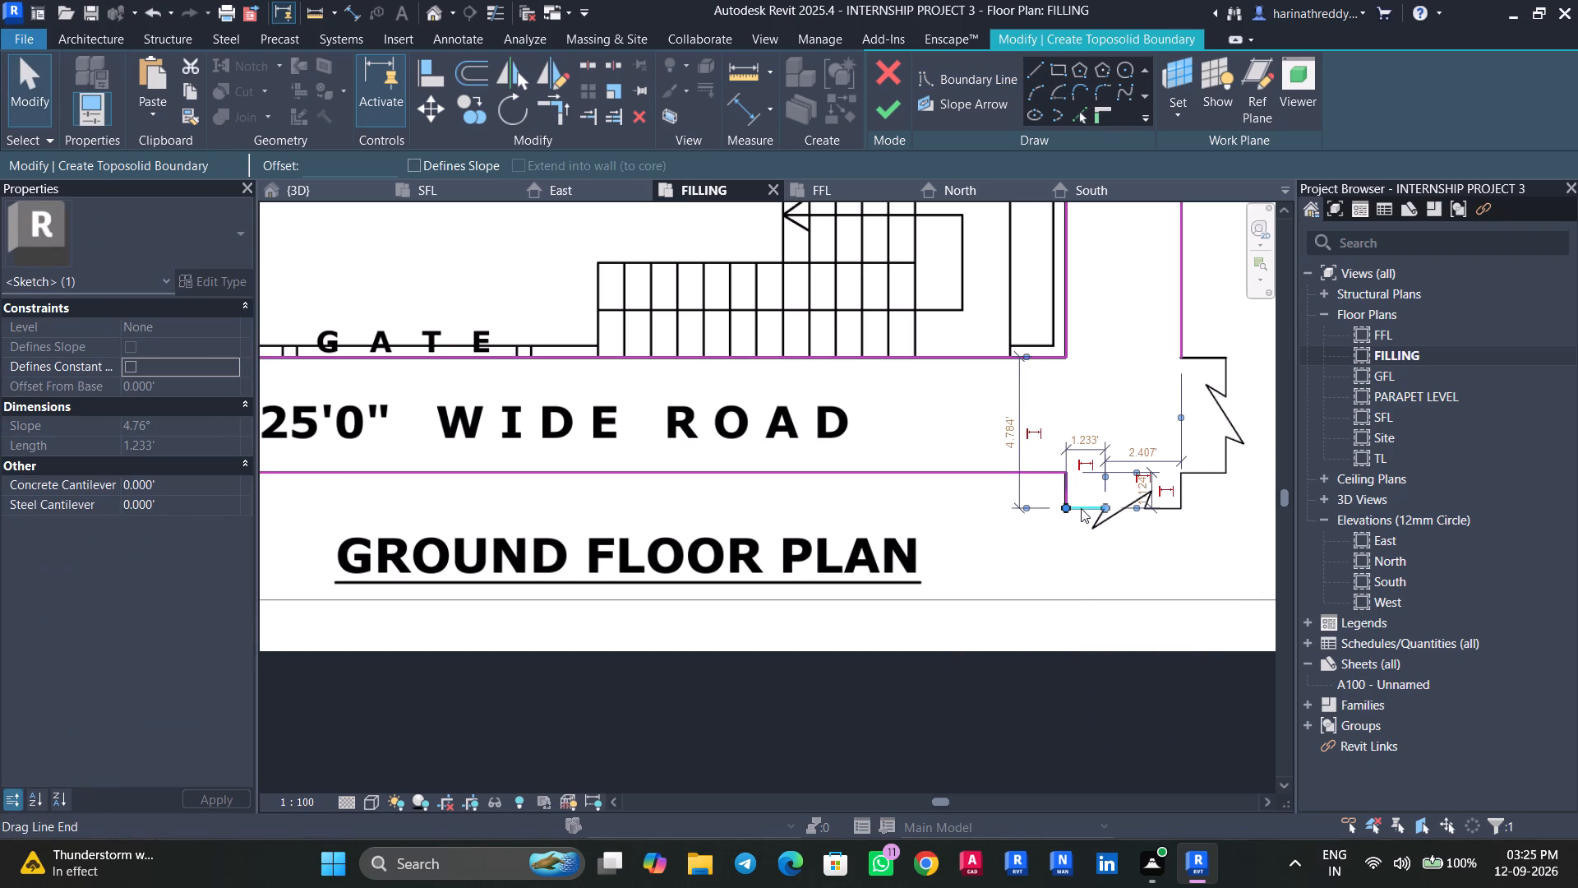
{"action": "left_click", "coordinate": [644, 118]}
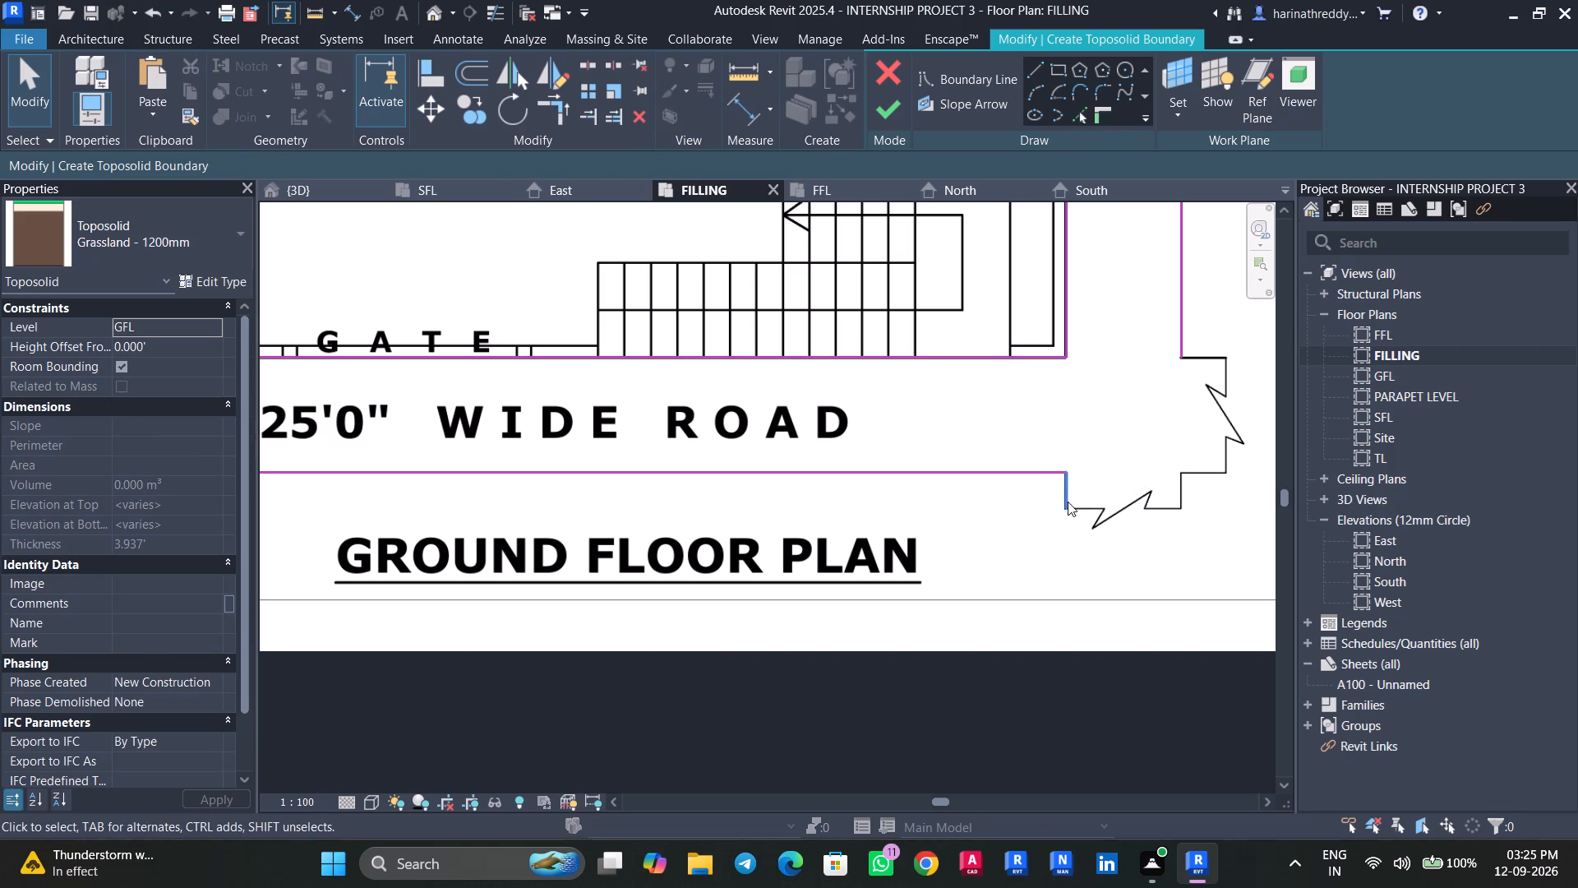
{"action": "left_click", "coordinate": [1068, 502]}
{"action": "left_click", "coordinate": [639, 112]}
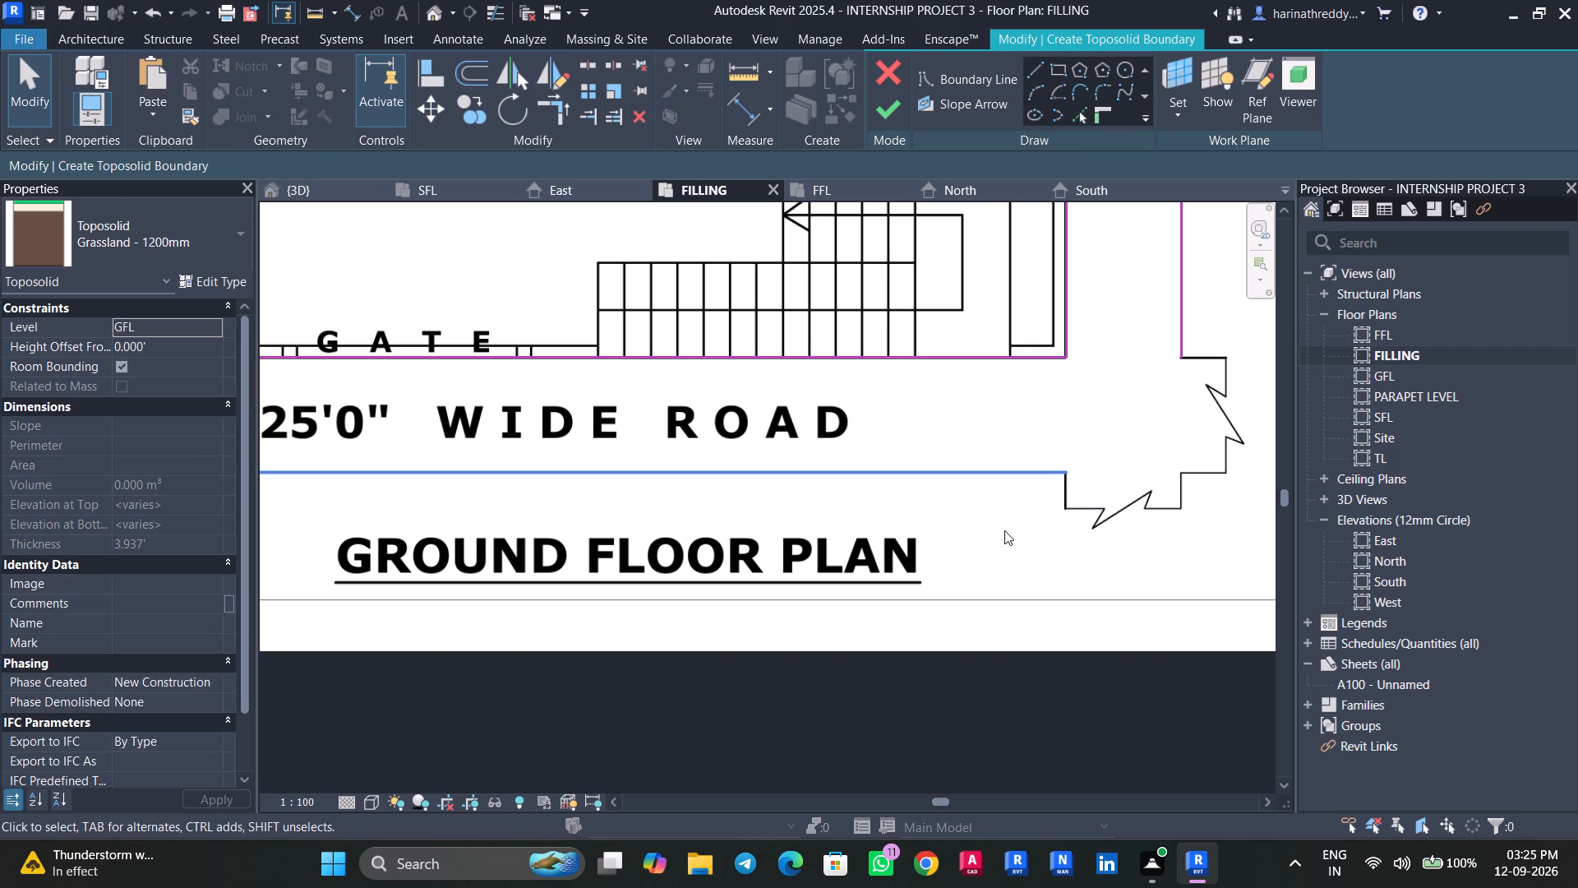
Extend the outer boundary lines of the two roads with Trim/Extend so they meet at the junction corner.
{"action": "scroll", "coordinate": [1057, 500], "scroll_direction": "down", "scroll_amount": 2}
{"action": "middle_click_drag", "start_coordinate": [1057, 503], "coordinate": [989, 576]}
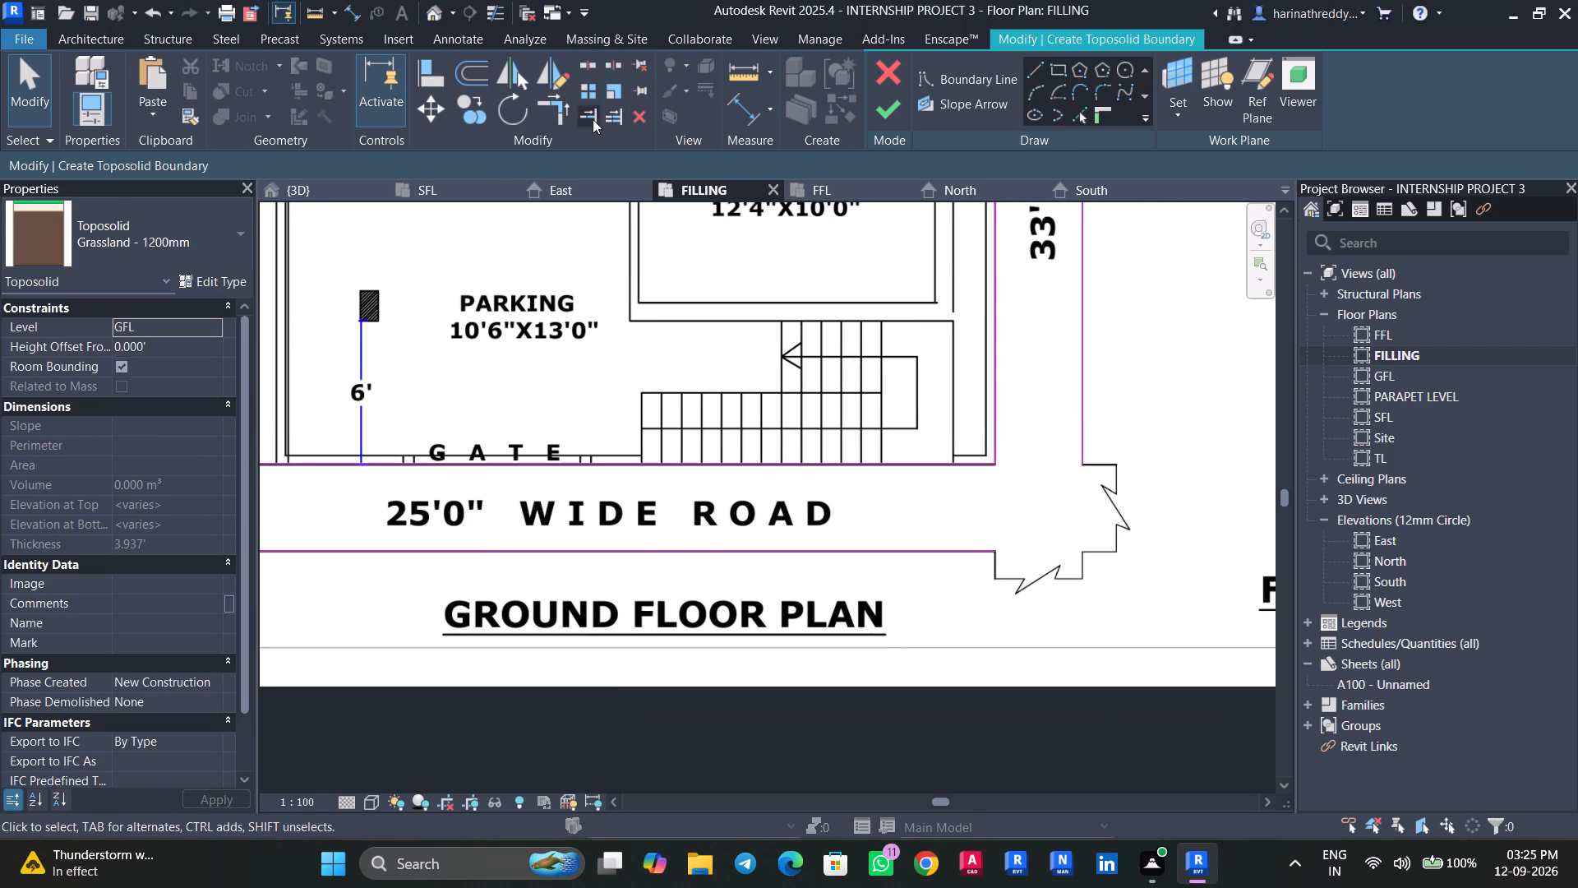
{"action": "left_click", "coordinate": [593, 119]}
{"action": "left_click", "coordinate": [971, 551]}
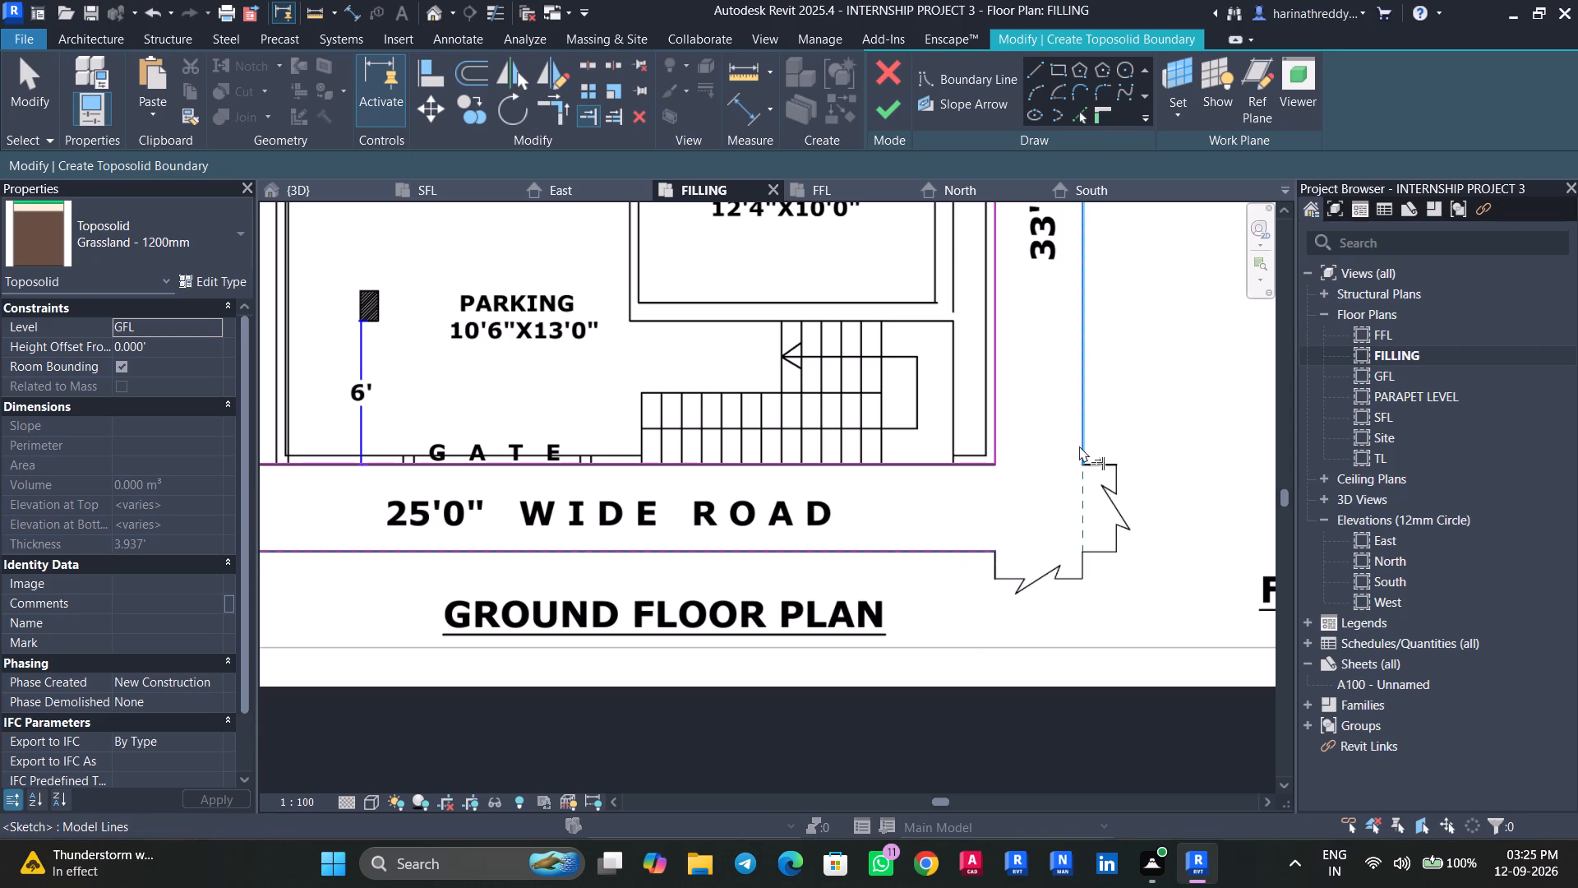
{"action": "left_click", "coordinate": [1079, 441]}
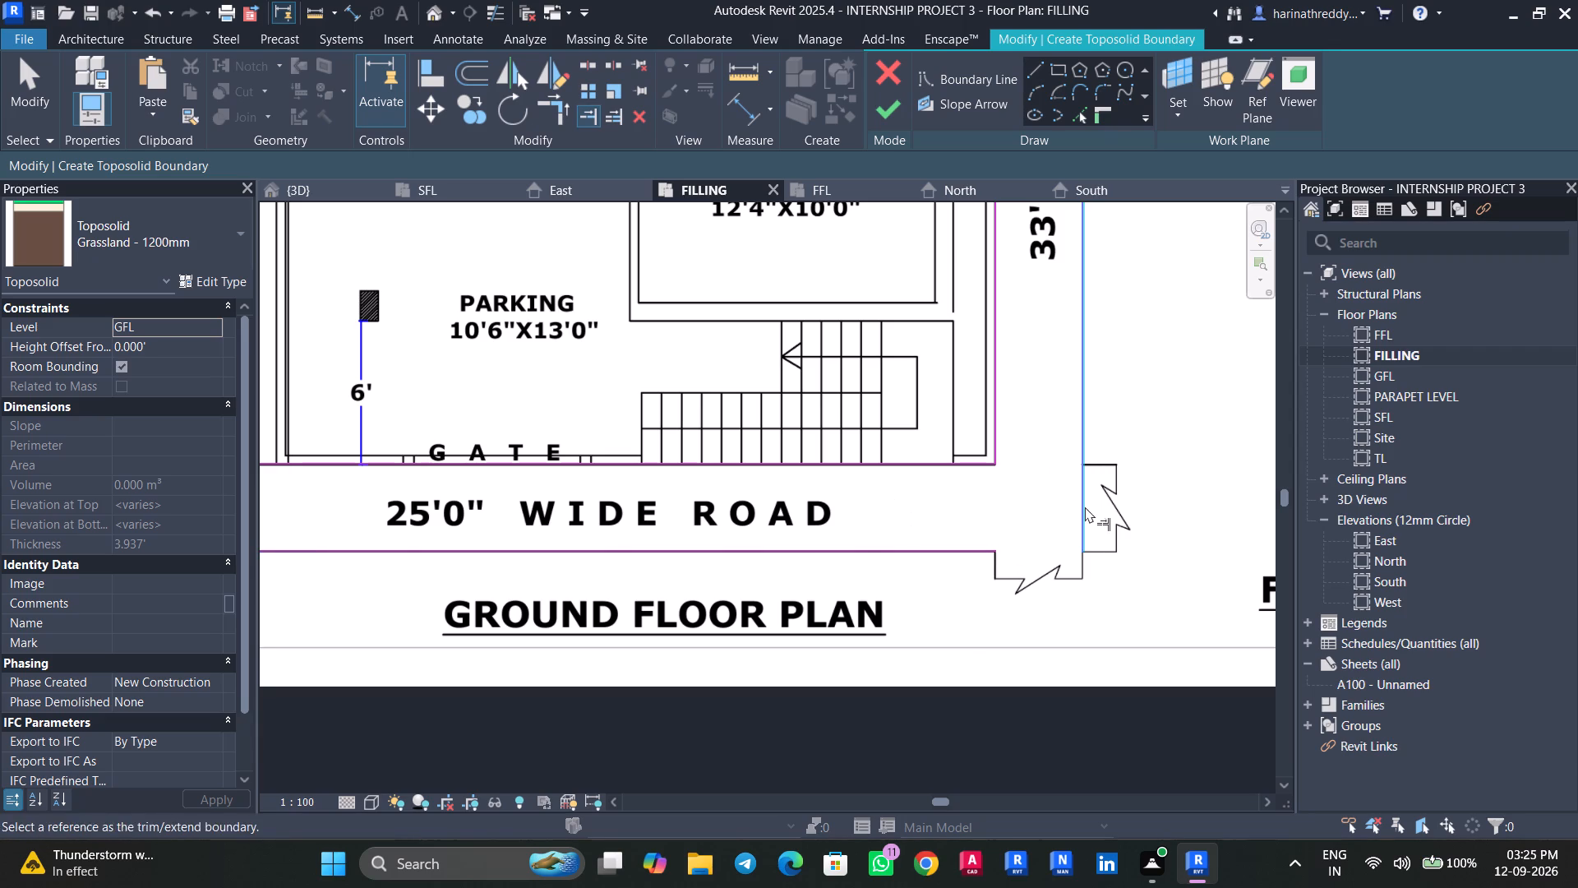
{"action": "left_click", "coordinate": [1086, 509]}
{"action": "left_click", "coordinate": [976, 552]}
{"action": "key", "text": "Escape"}
Change the toposolid type to Path - 350mm Asphalt.
{"action": "scroll", "coordinate": [870, 556], "scroll_direction": "down", "scroll_amount": 3}
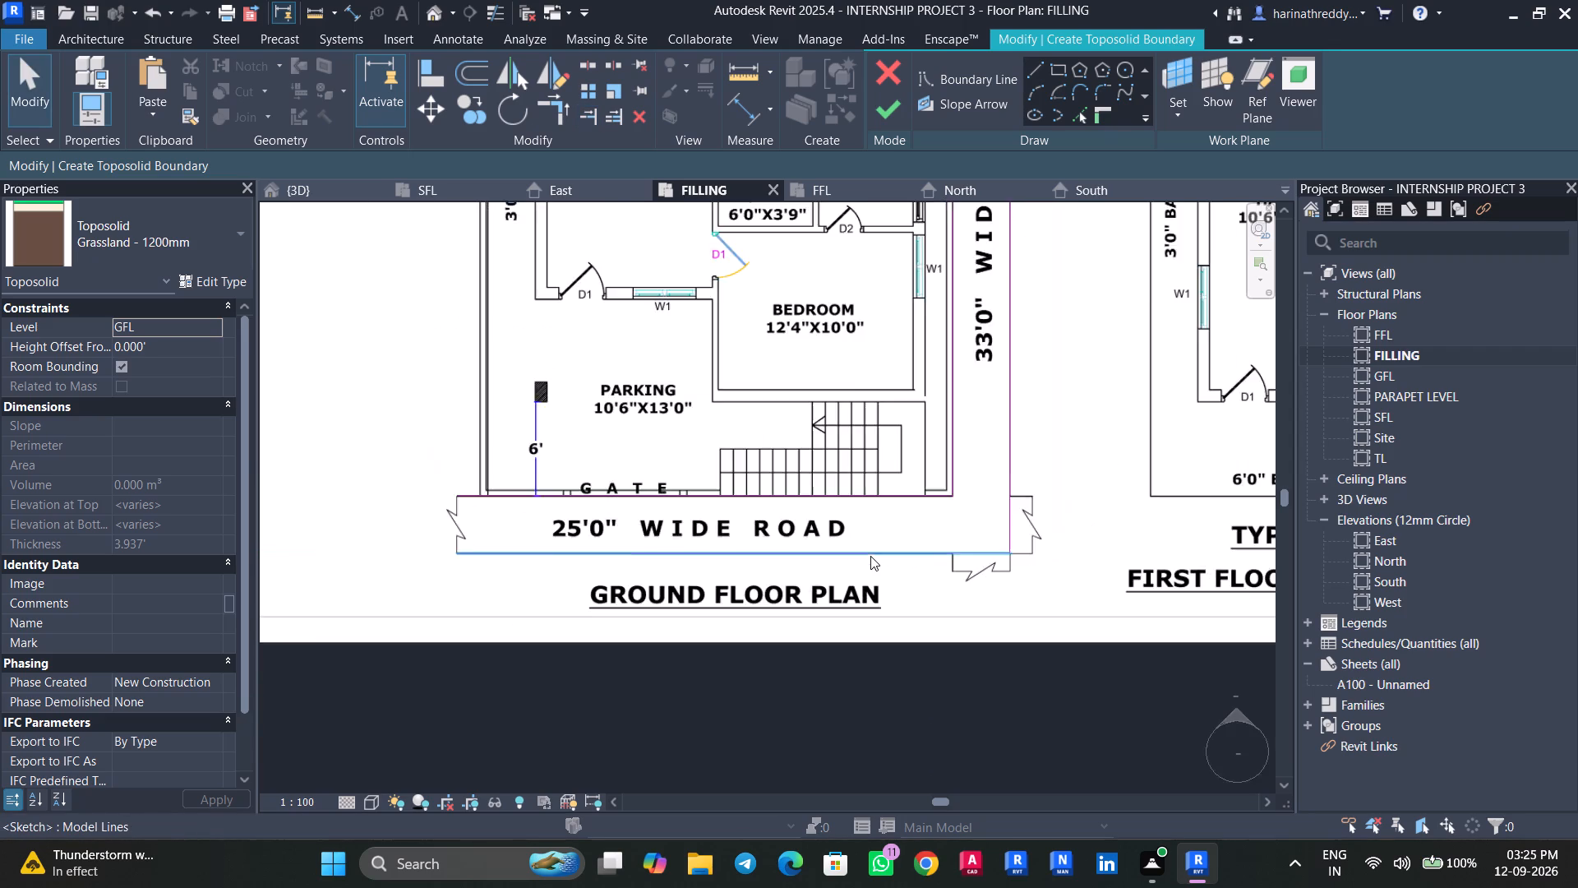
{"action": "scroll", "coordinate": [870, 556], "scroll_direction": "down", "scroll_amount": 3}
{"action": "left_click", "coordinate": [162, 248]}
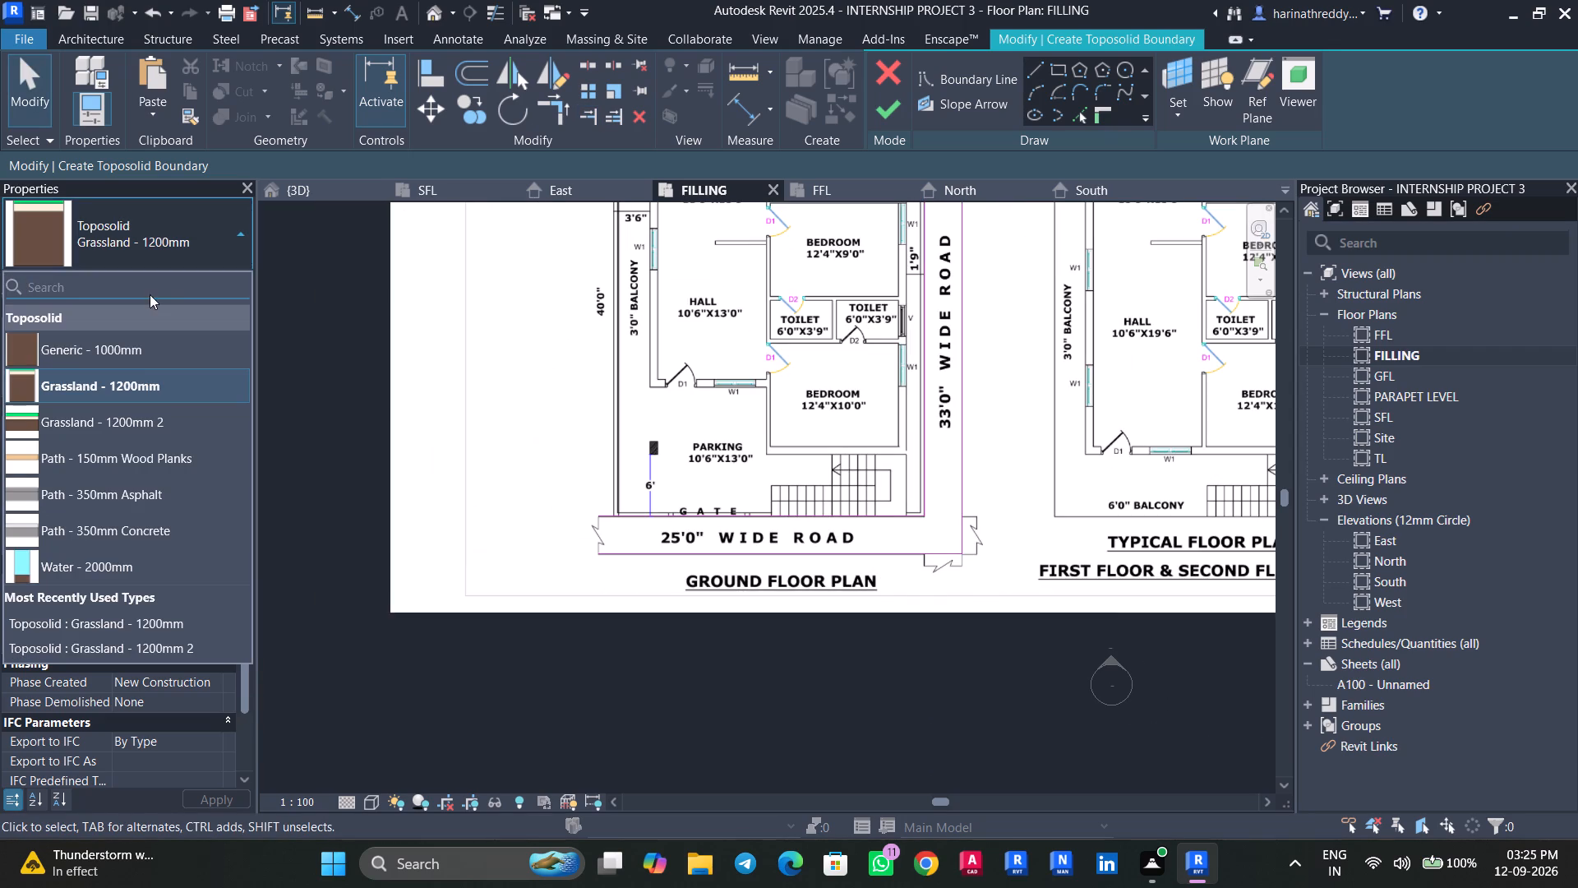
{"action": "scroll", "coordinate": [139, 466], "scroll_direction": "down", "scroll_amount": 3}
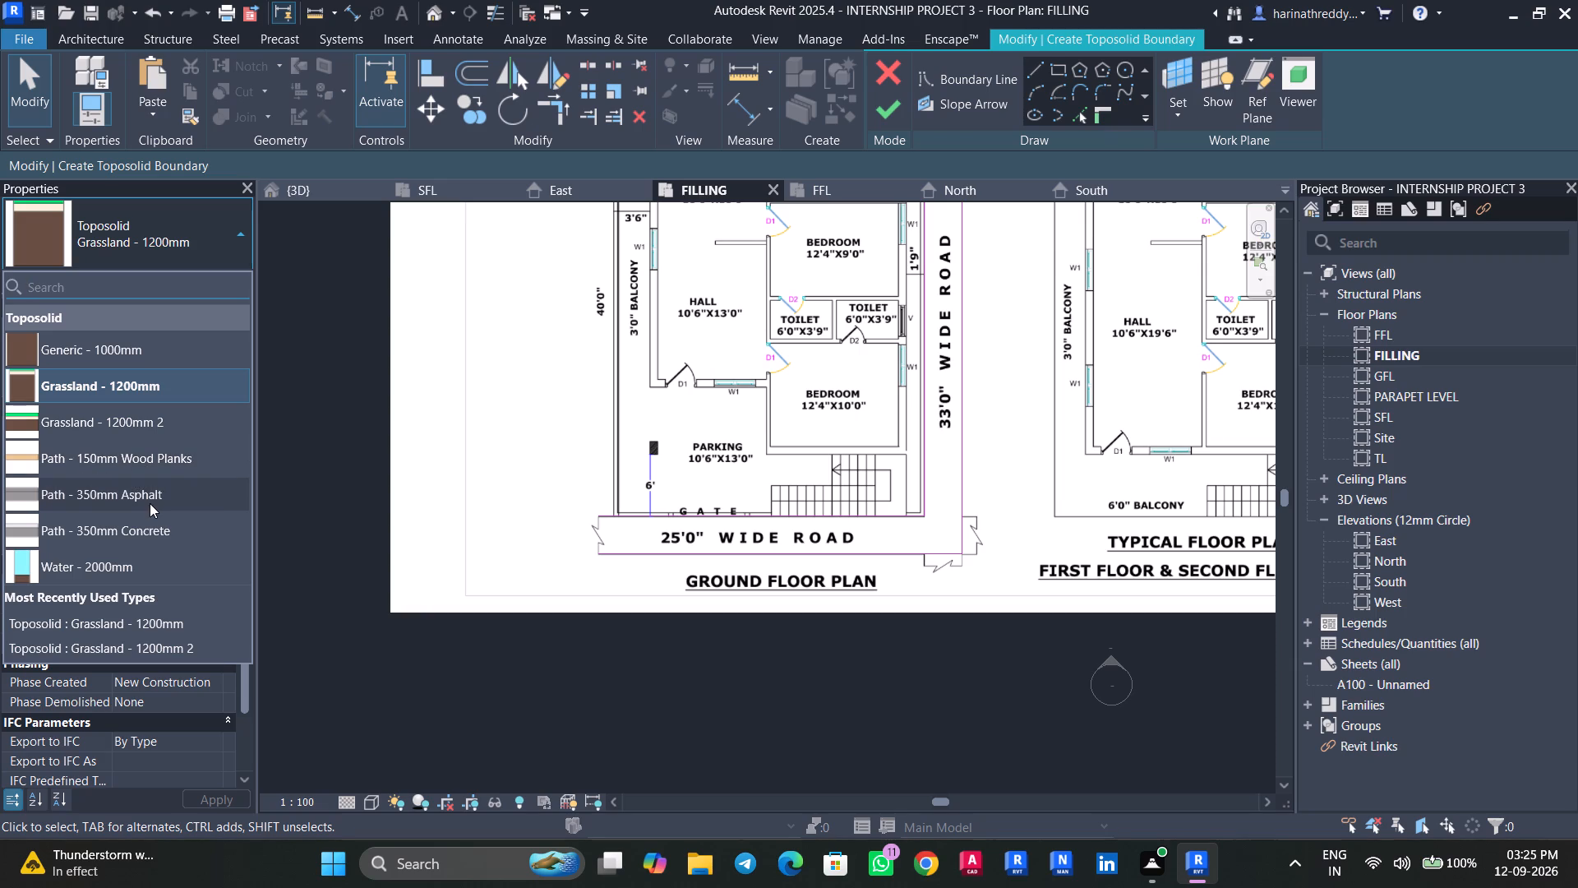
{"action": "left_click", "coordinate": [159, 509]}
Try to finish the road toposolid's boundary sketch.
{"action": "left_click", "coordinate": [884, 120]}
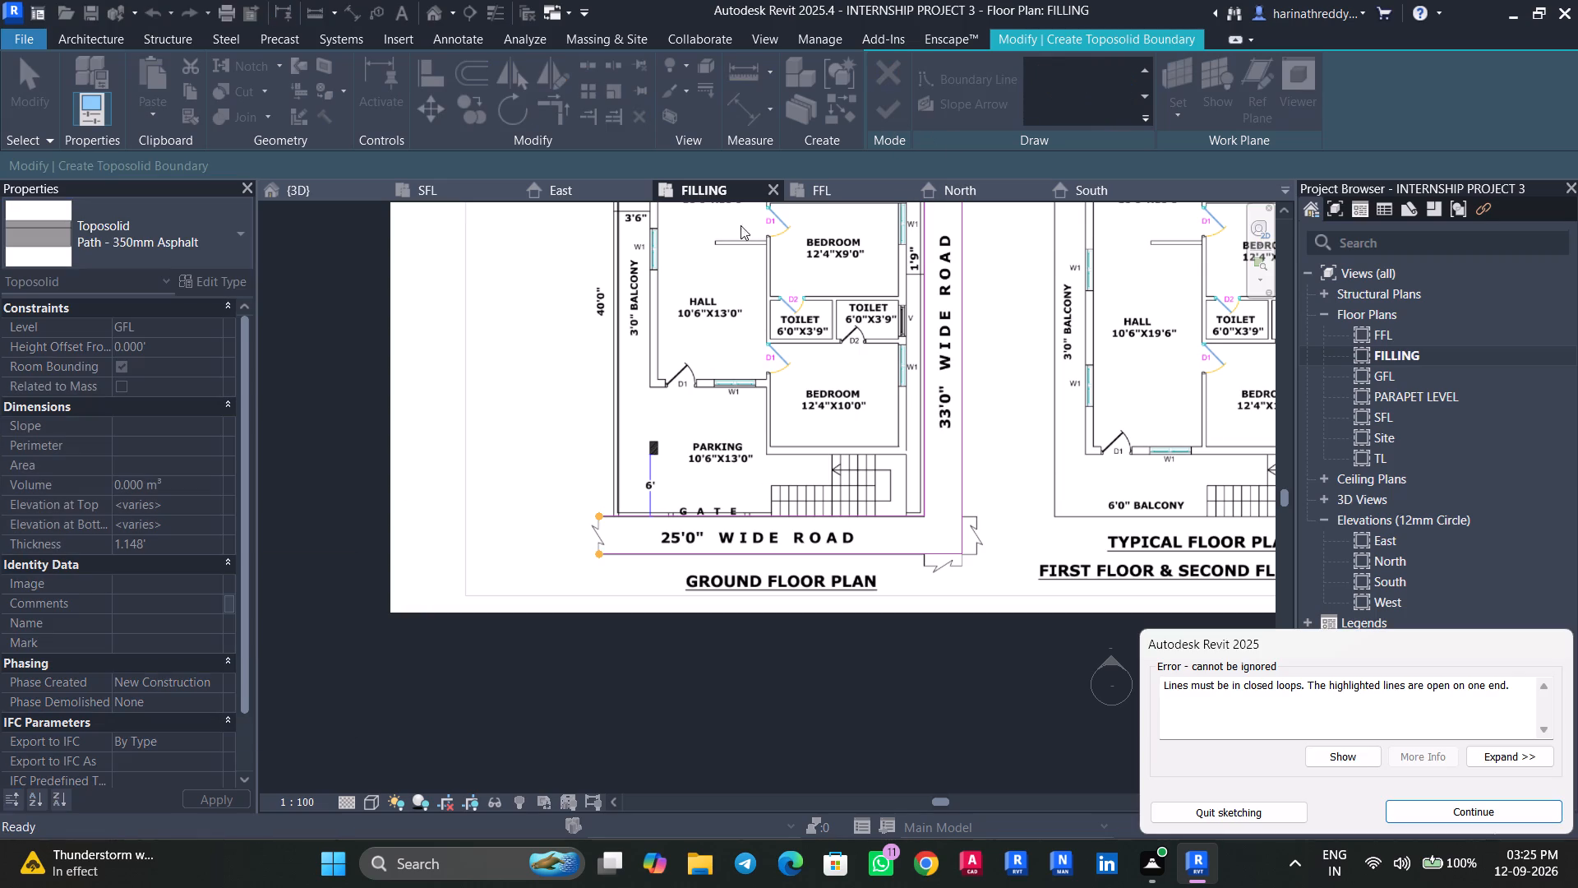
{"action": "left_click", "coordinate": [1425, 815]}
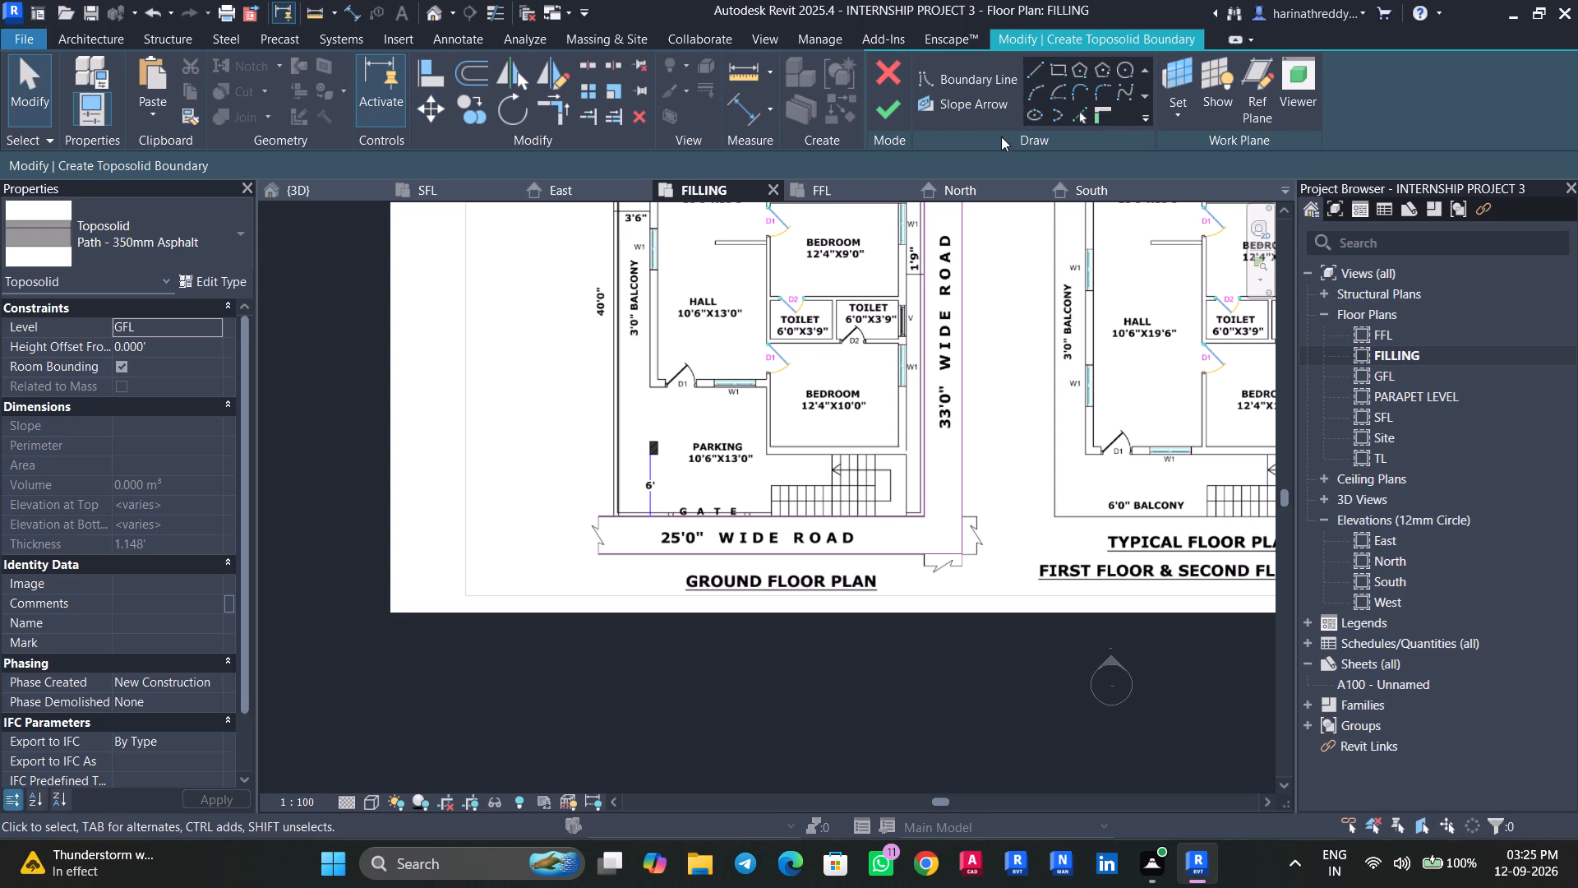
Draw the boundary line that closes the west end of the 25'0" wide road.
{"action": "left_click", "coordinate": [1035, 71]}
{"action": "scroll", "coordinate": [638, 543], "scroll_direction": "up", "scroll_amount": 8}
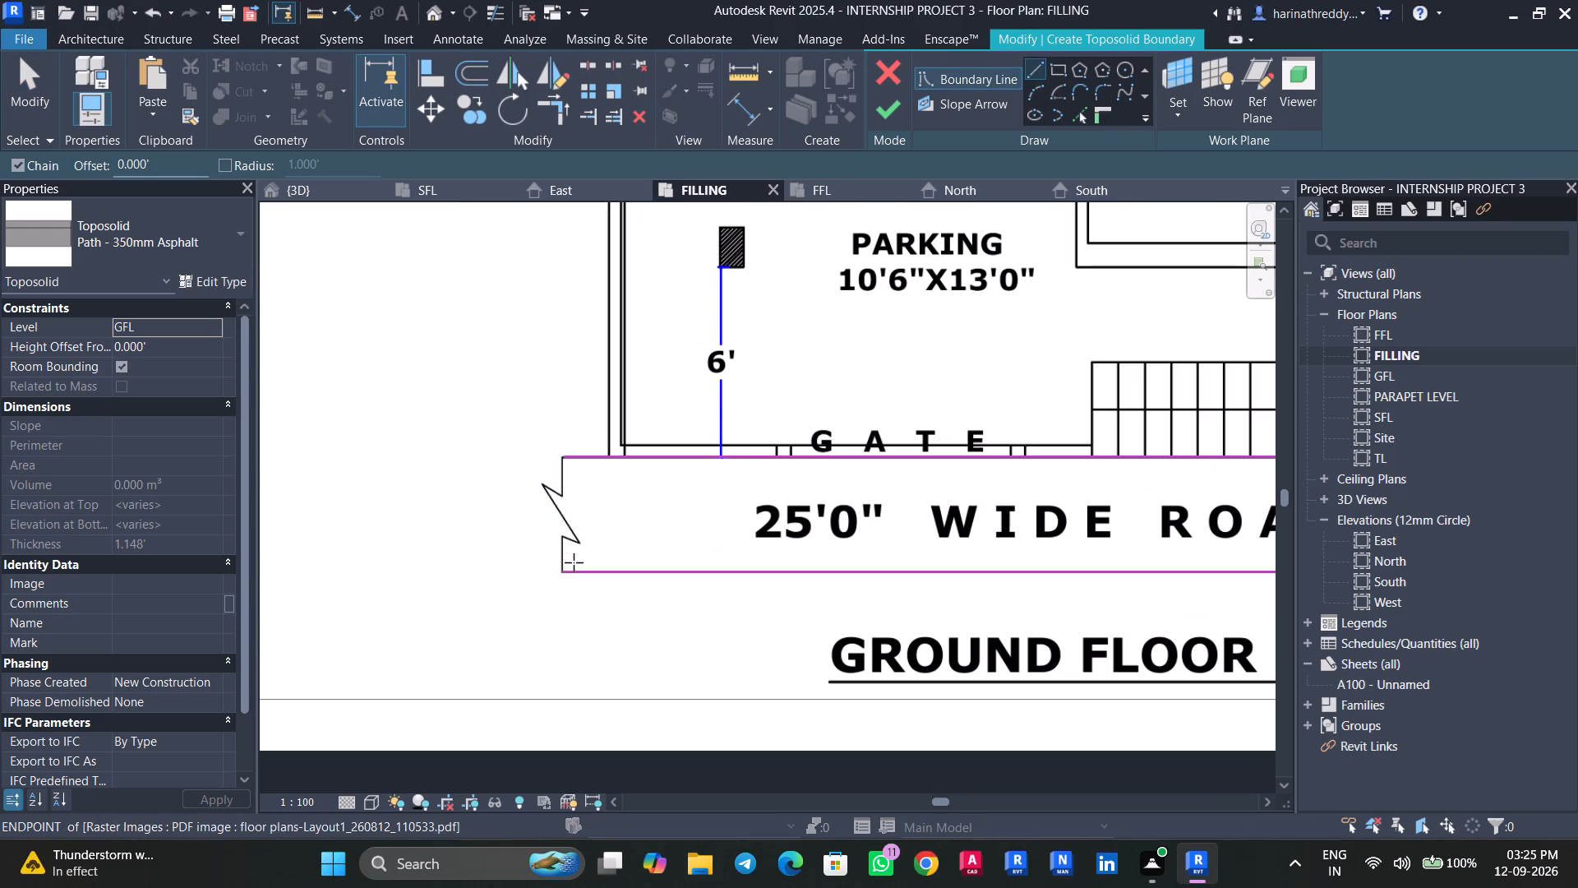
{"action": "left_click", "coordinate": [564, 570]}
{"action": "left_click", "coordinate": [565, 456]}
{"action": "key", "text": "Escape"}
{"action": "key", "text": "Escape"}
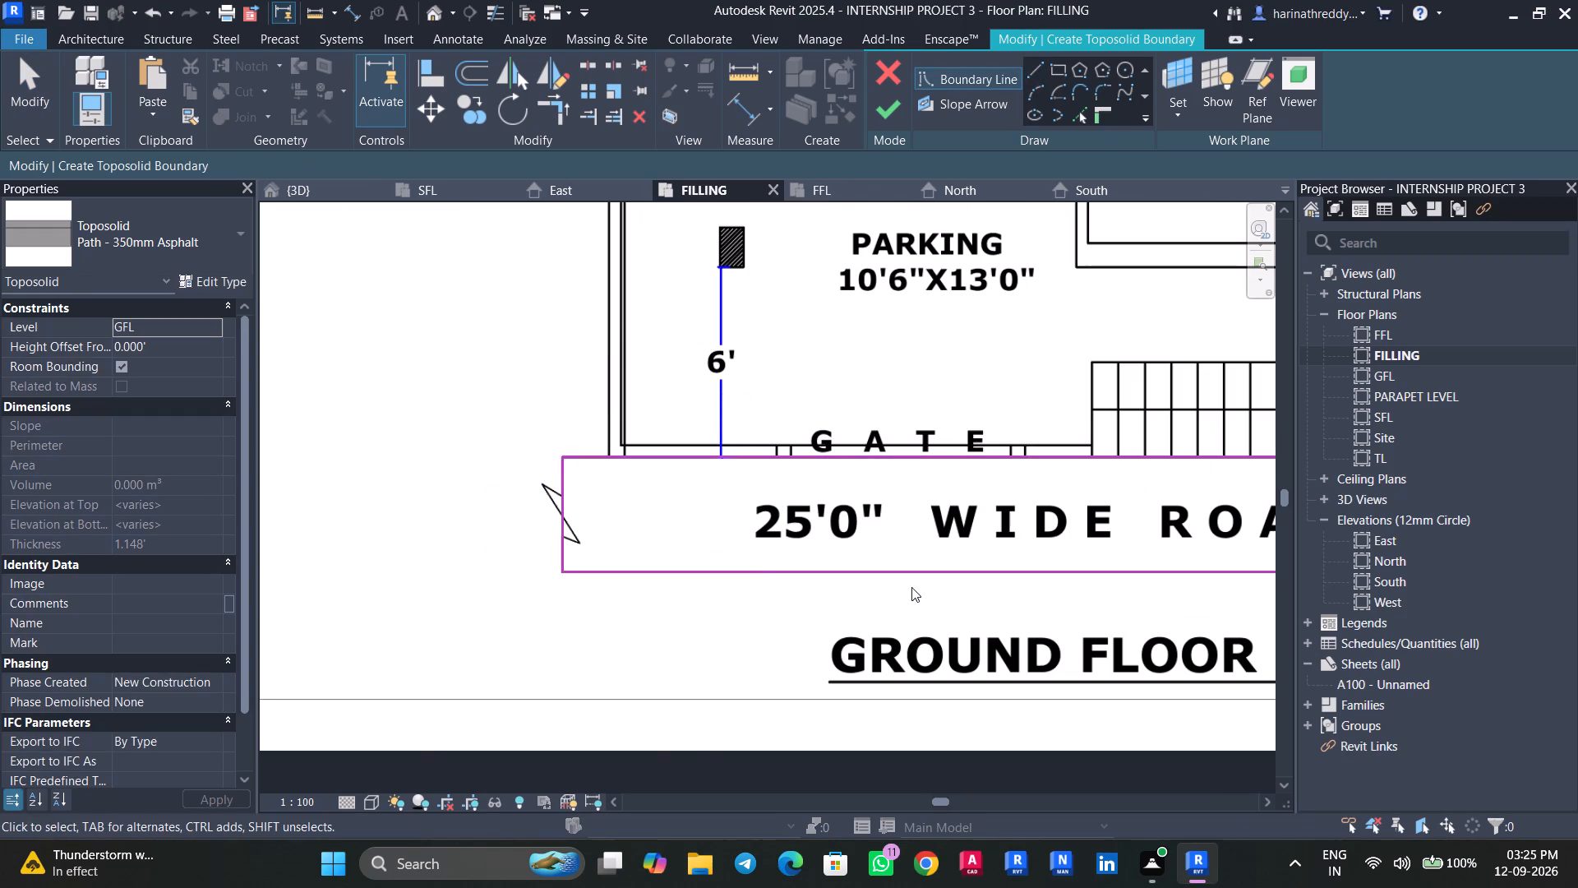
{"action": "scroll", "coordinate": [911, 586], "scroll_direction": "down", "scroll_amount": 10}
{"action": "scroll", "coordinate": [786, 567], "scroll_direction": "up", "scroll_amount": 7}
{"action": "key", "text": "Escape"}
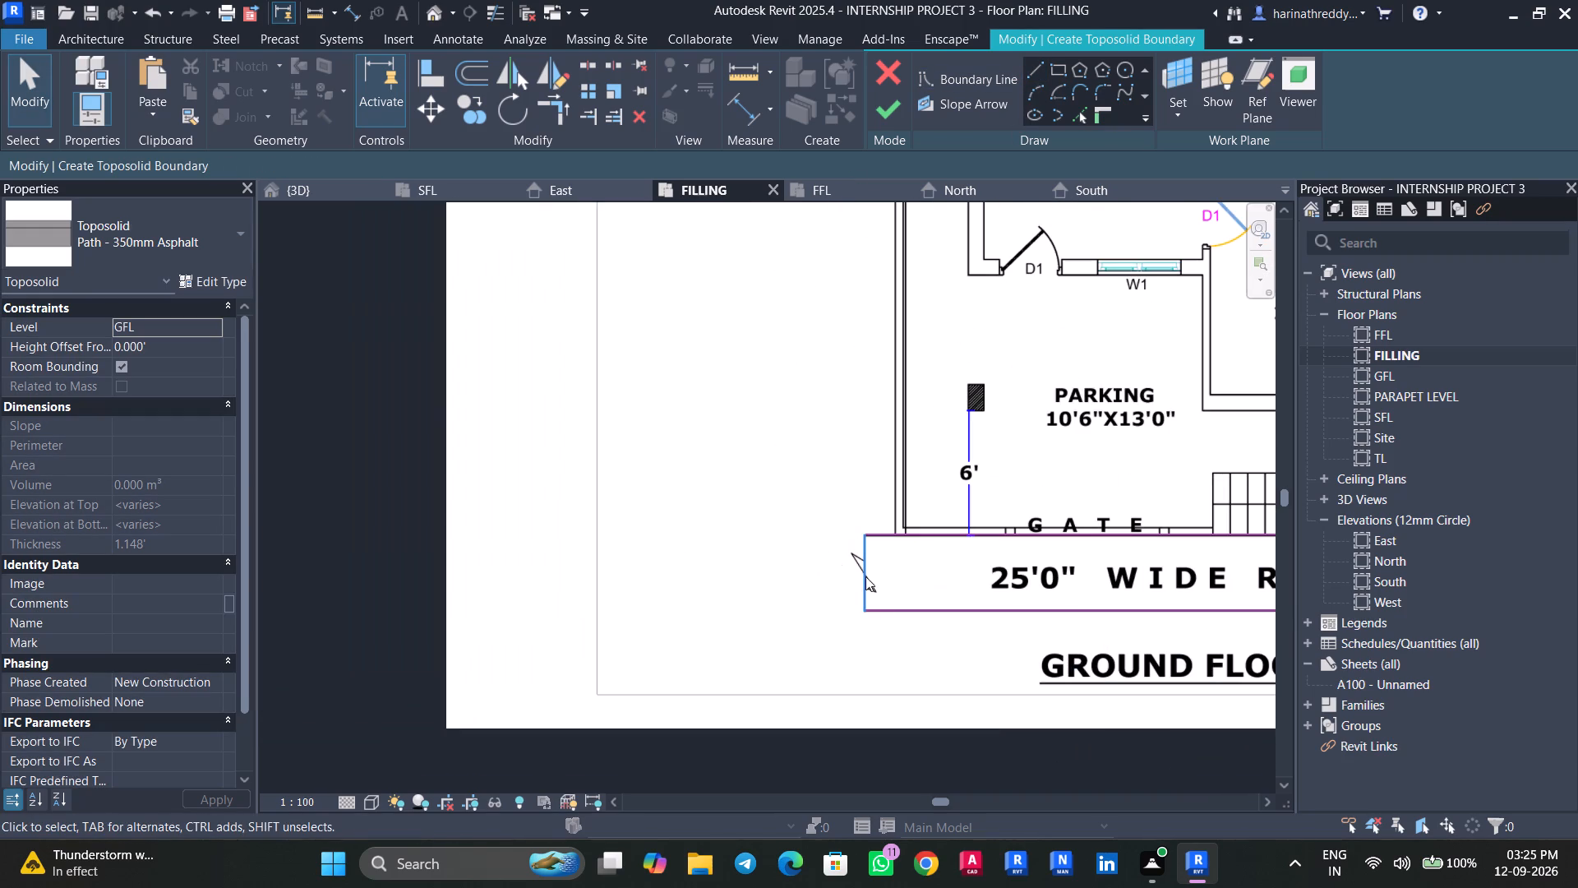
{"action": "left_click", "coordinate": [862, 572]}
{"action": "scroll", "coordinate": [861, 571], "scroll_direction": "up", "scroll_amount": 4}
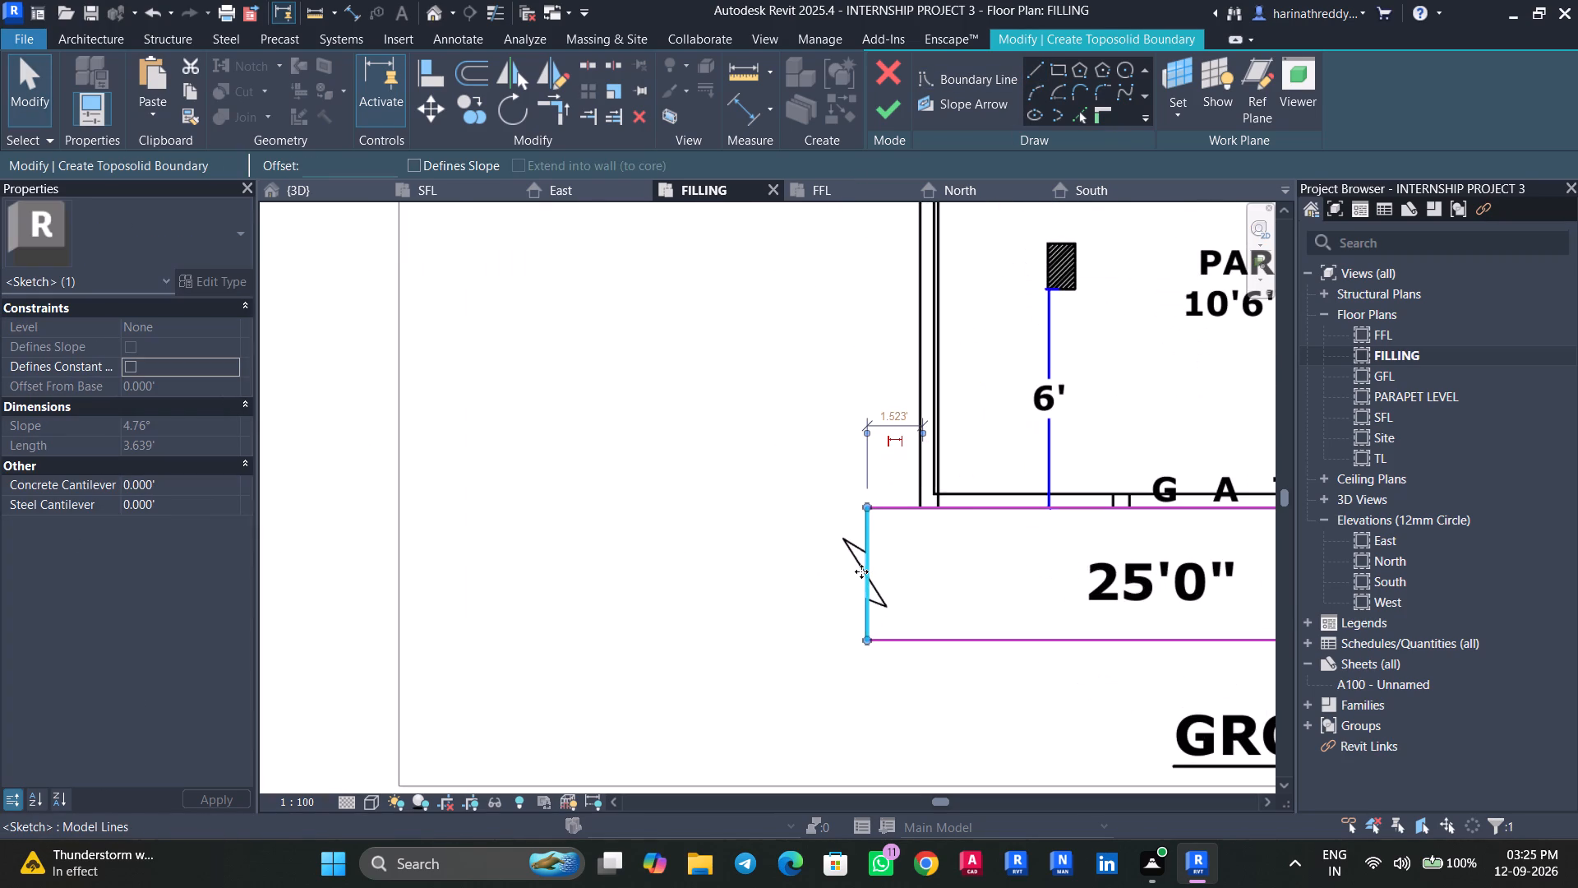
{"action": "left_click_drag", "start_coordinate": [869, 504], "coordinate": [864, 511]}
{"action": "key", "text": "Escape"}
{"action": "scroll", "coordinate": [920, 609], "scroll_direction": "down", "scroll_amount": 4}
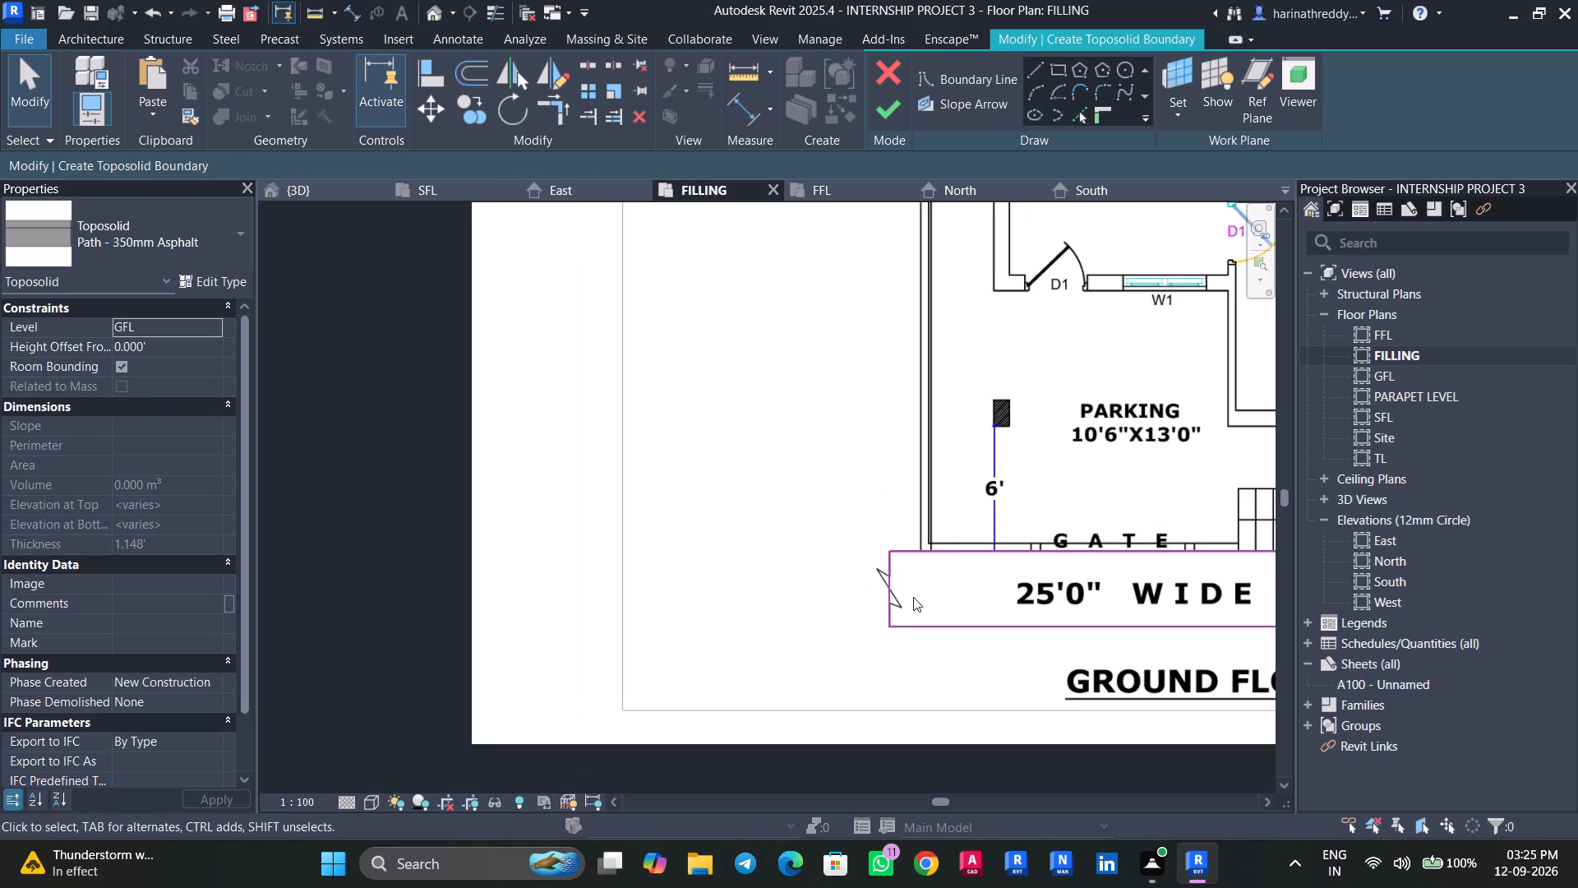
Draw the boundary line that closes the north end of the 33'0" wide road.
{"action": "middle_click_drag", "start_coordinate": [913, 597], "coordinate": [685, 715]}
{"action": "scroll", "coordinate": [693, 691], "scroll_direction": "down", "scroll_amount": 4}
{"action": "left_click", "coordinate": [1031, 63]}
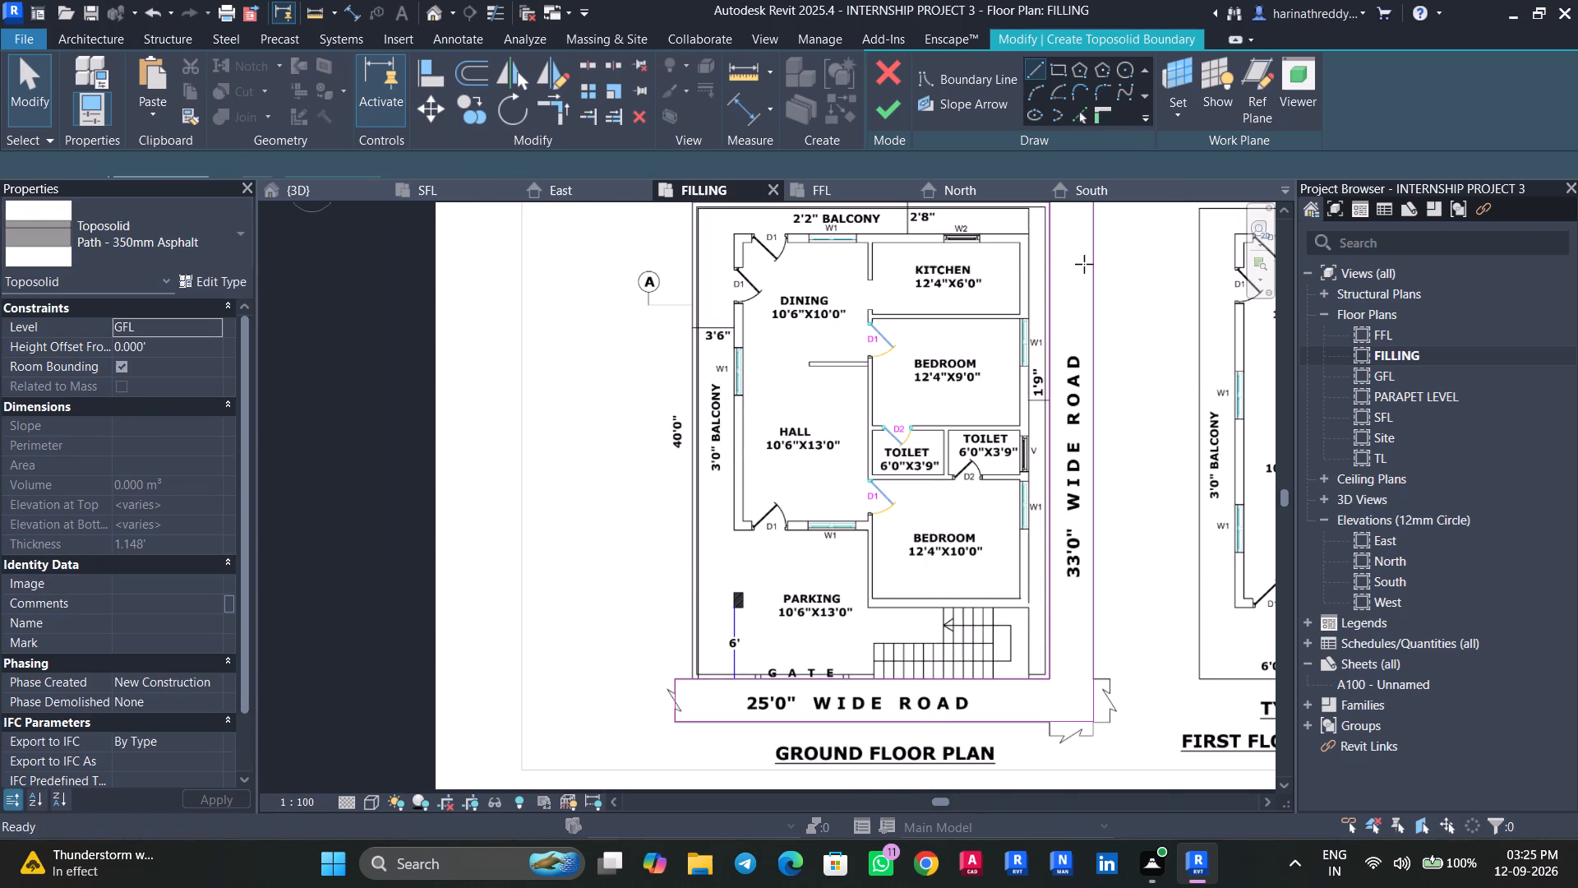
{"action": "middle_click_drag", "start_coordinate": [1109, 317], "coordinate": [1076, 469]}
{"action": "scroll", "coordinate": [1047, 347], "scroll_direction": "up", "scroll_amount": 1}
{"action": "scroll", "coordinate": [1047, 347], "scroll_direction": "down", "scroll_amount": 1}
{"action": "scroll", "coordinate": [1047, 347], "scroll_direction": "up", "scroll_amount": 6}
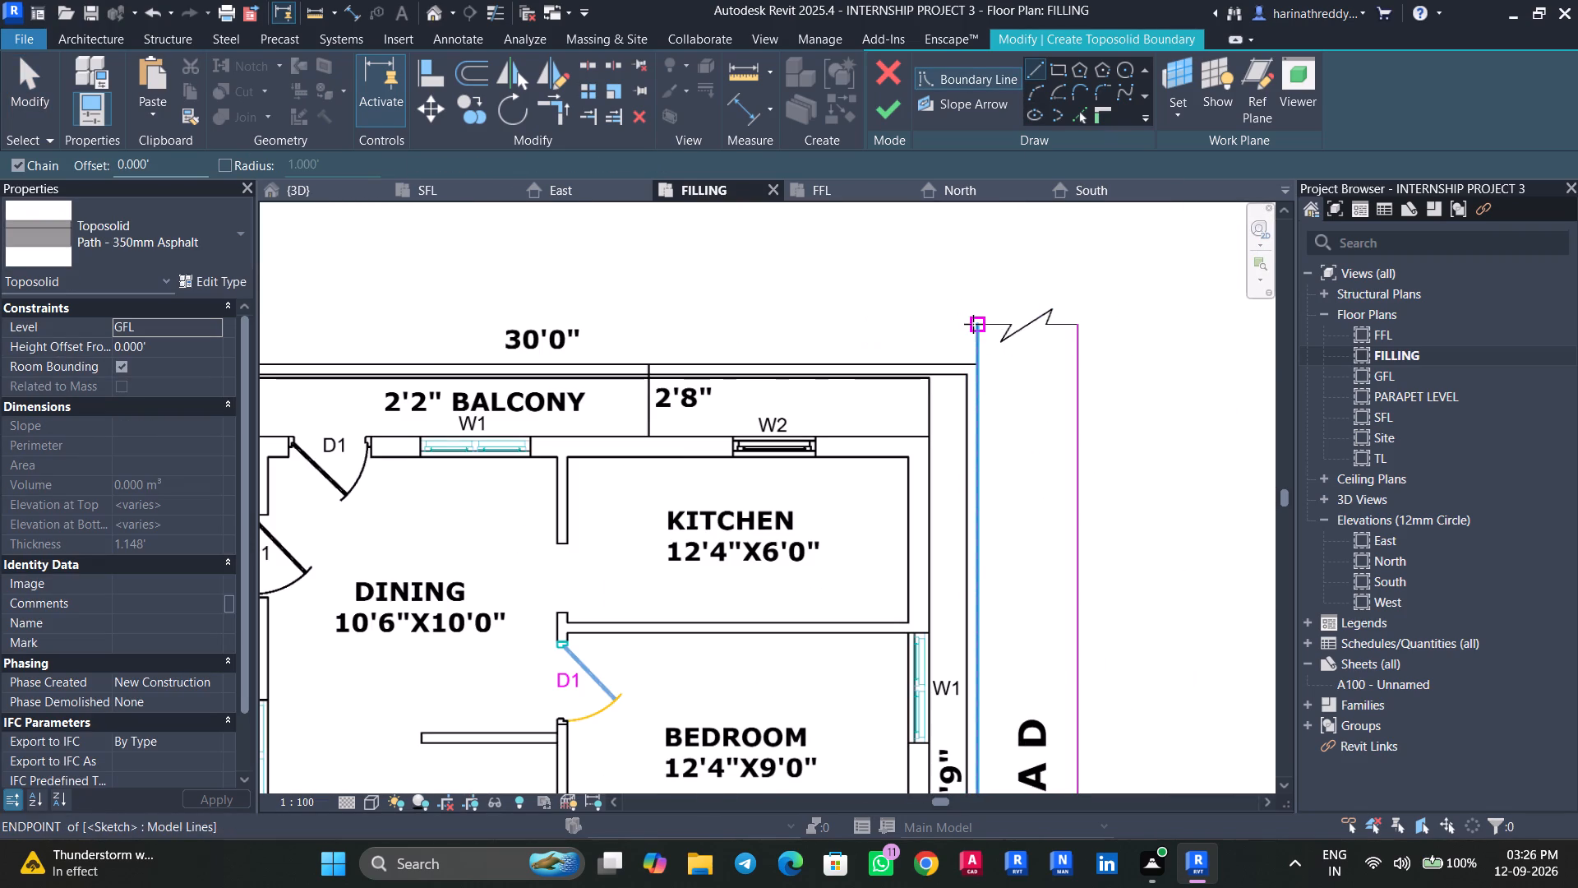
{"action": "left_click", "coordinate": [976, 324]}
{"action": "left_click", "coordinate": [1083, 327]}
{"action": "key", "text": "Escape"}
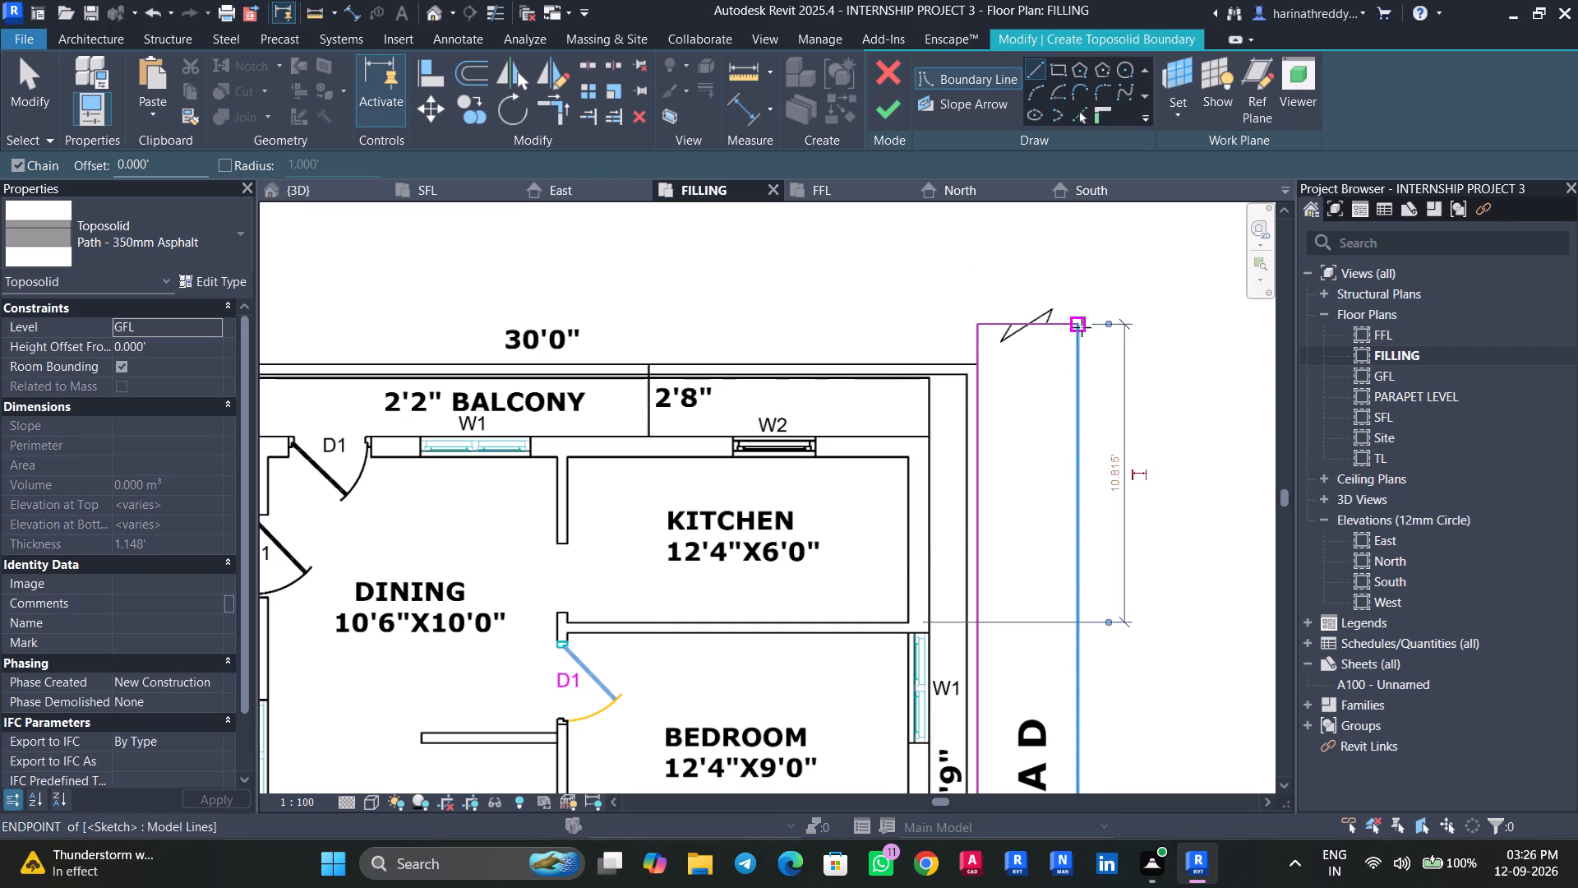
{"action": "scroll", "coordinate": [1104, 460], "scroll_direction": "down", "scroll_amount": 6}
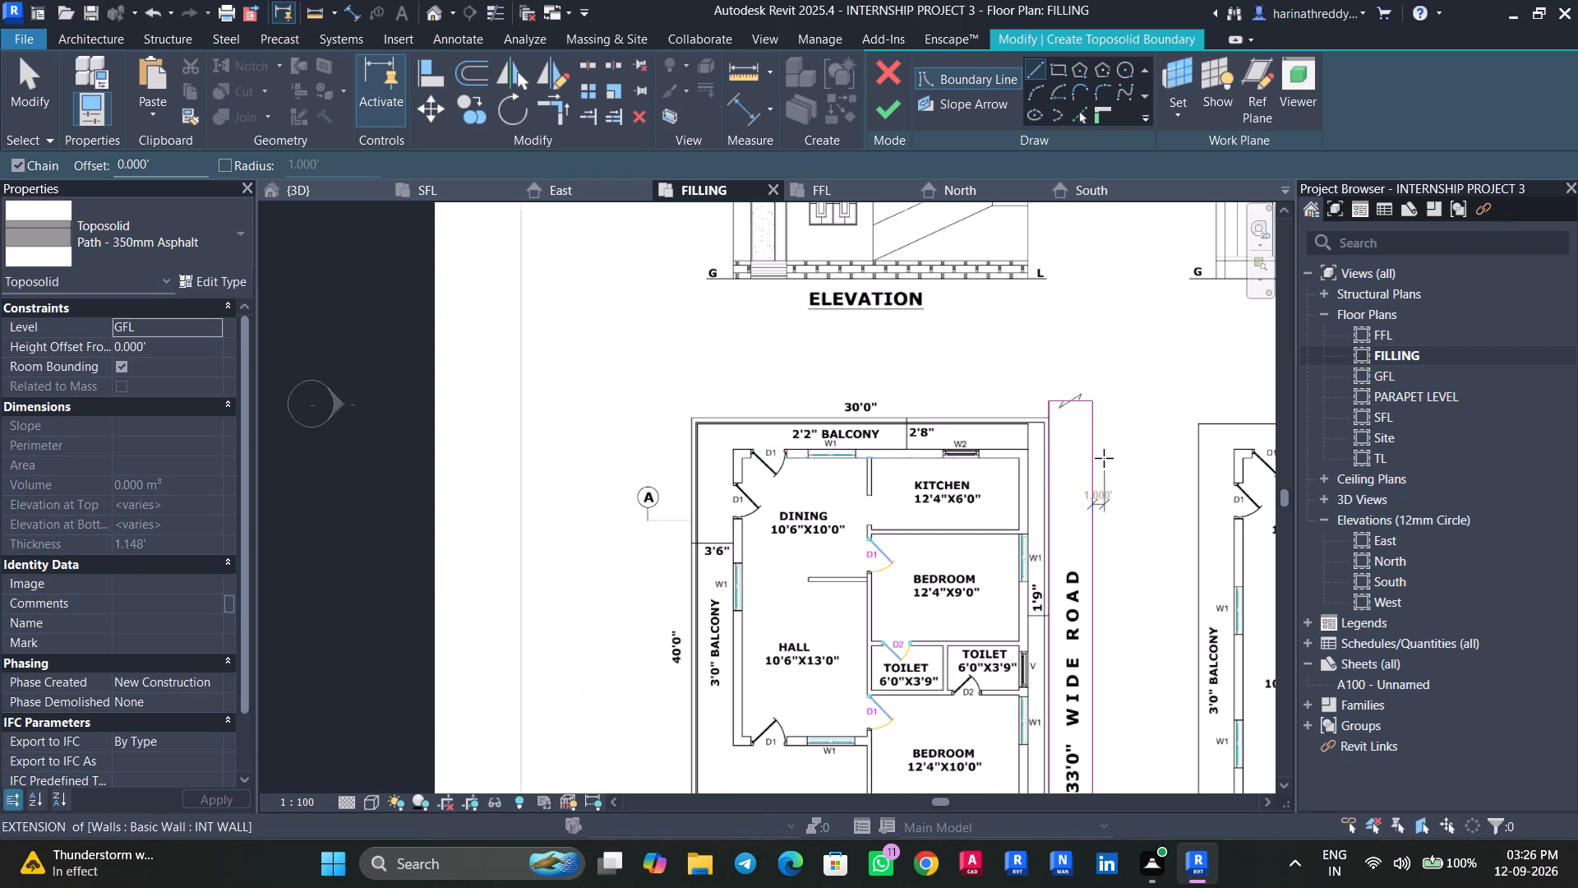
{"action": "key", "text": "Escape"}
Finish the road toposolid's boundary sketch and inspect the road around the building in the 3D view.
{"action": "left_click", "coordinate": [890, 107]}
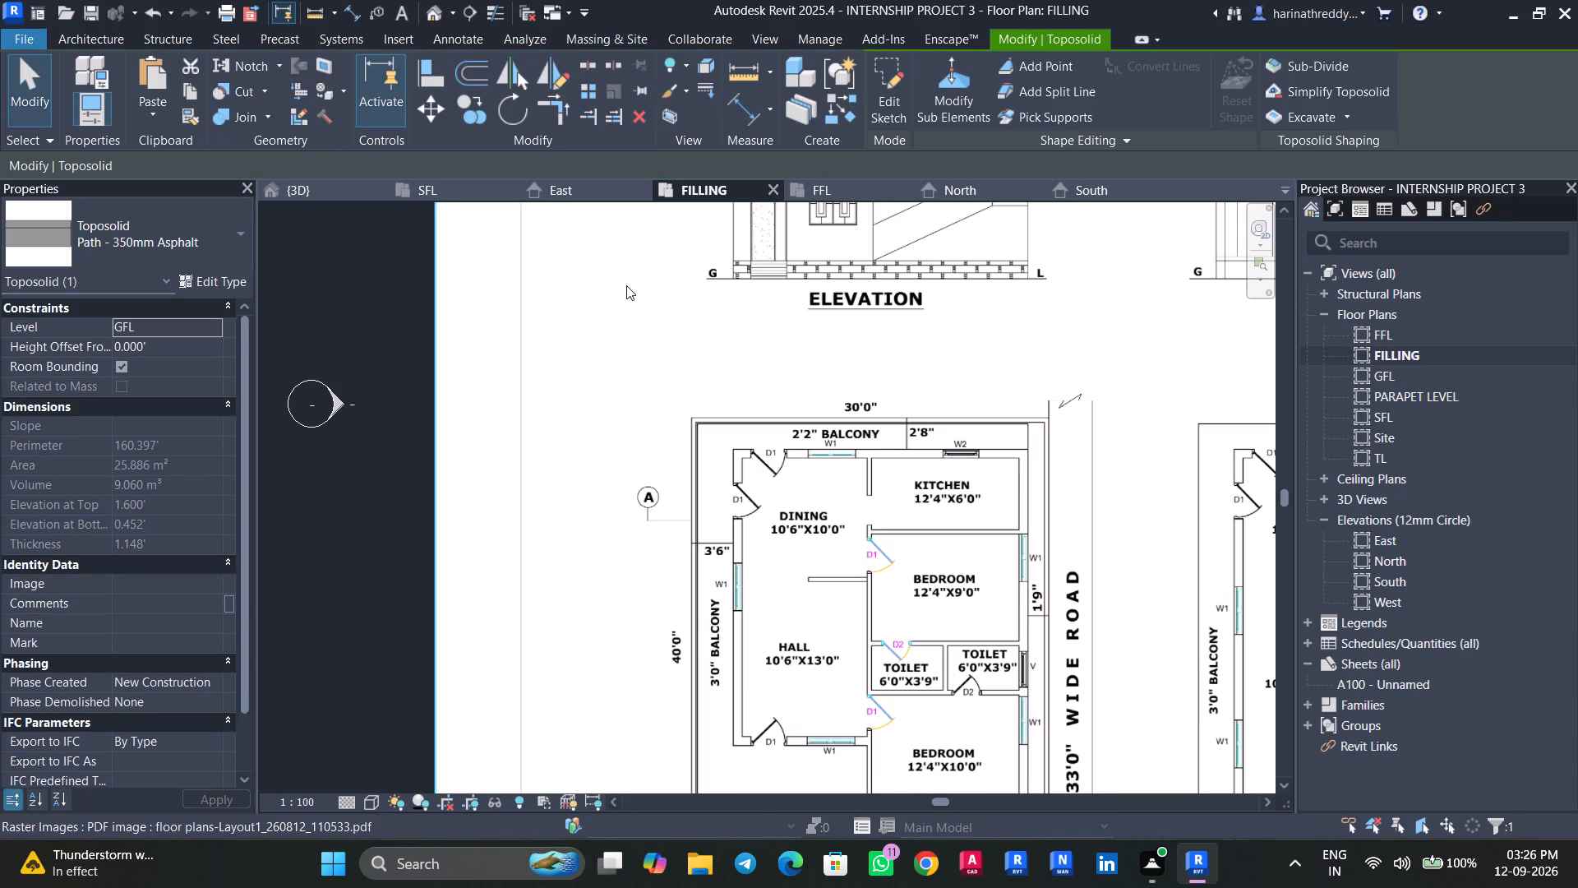
{"action": "left_click", "coordinate": [330, 195]}
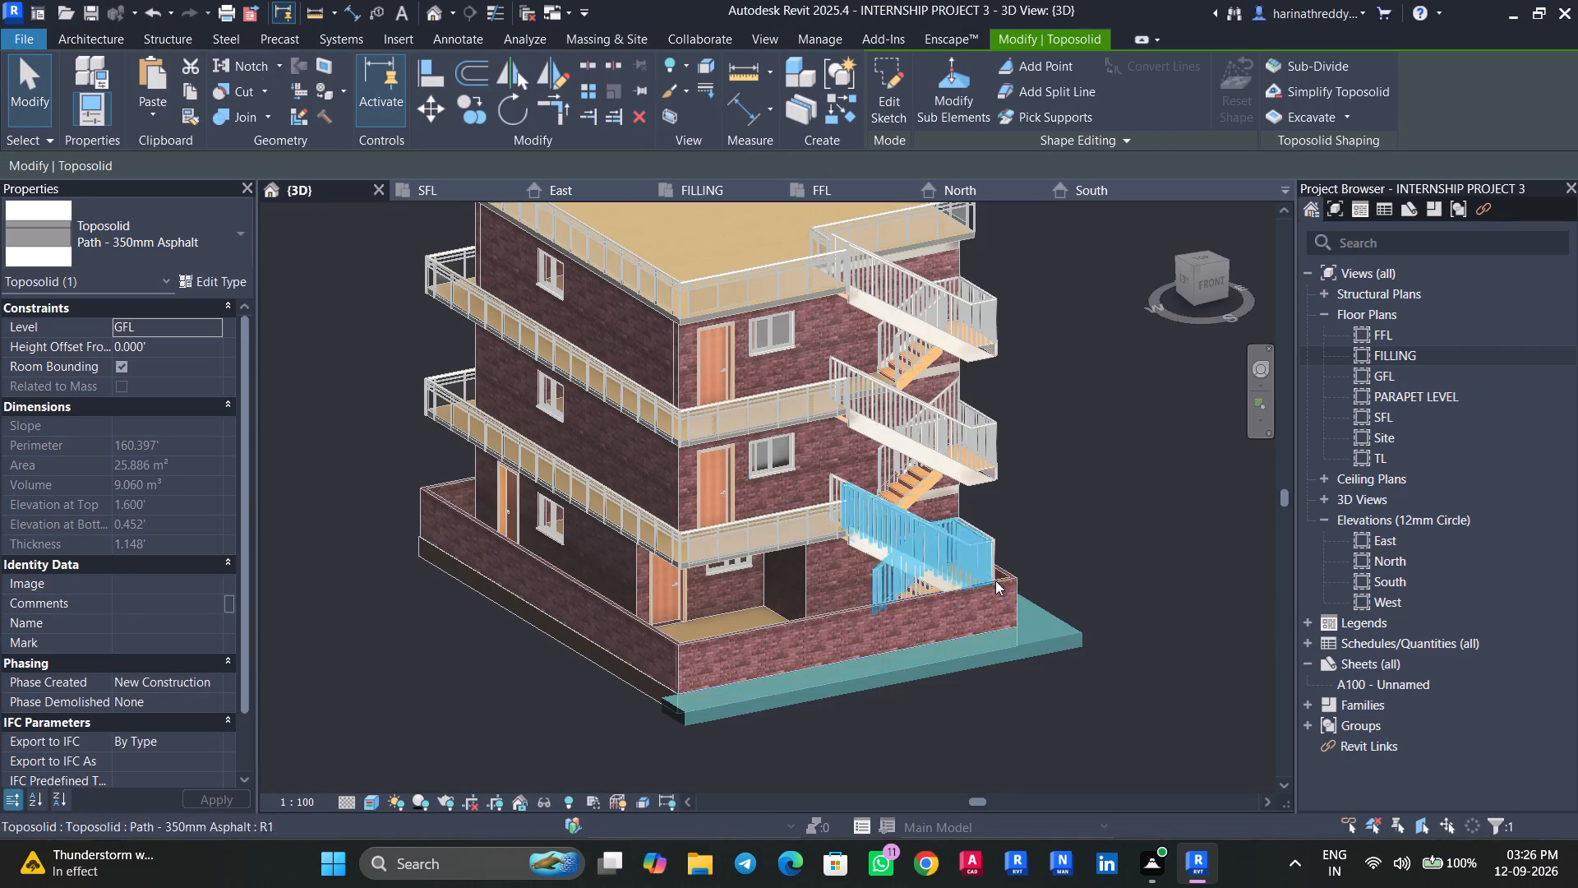
{"action": "key", "text": "Escape"}
{"action": "middle_click_drag", "start_coordinate": [1119, 706], "coordinate": [1077, 818], "text": "shift"}
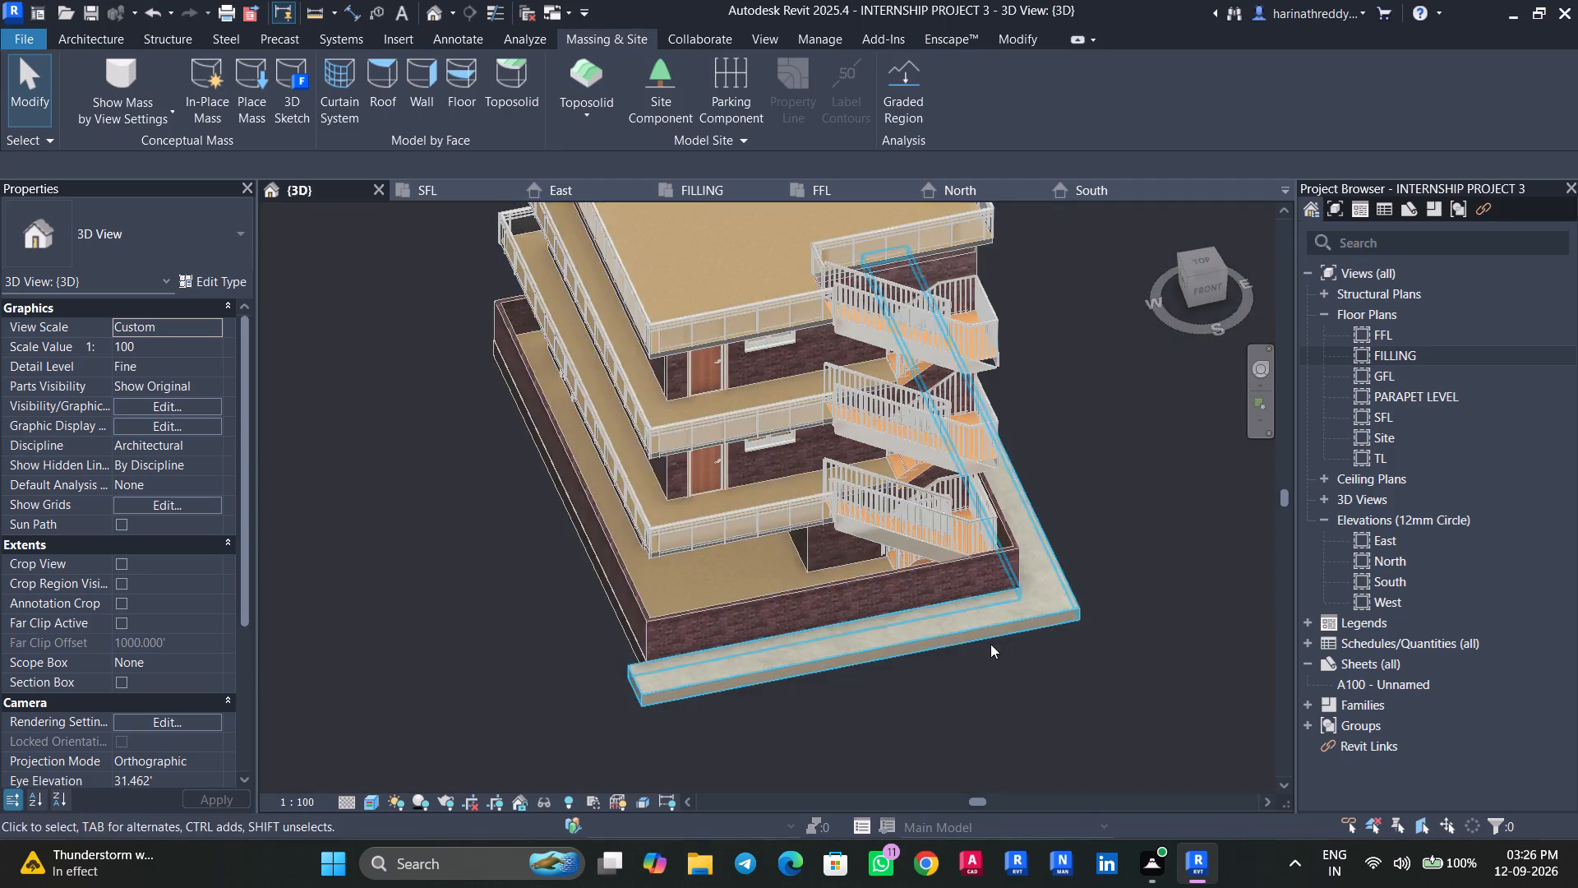
{"action": "scroll", "coordinate": [990, 643], "scroll_direction": "up", "scroll_amount": 10}
{"action": "scroll", "coordinate": [905, 678], "scroll_direction": "down", "scroll_amount": 7}
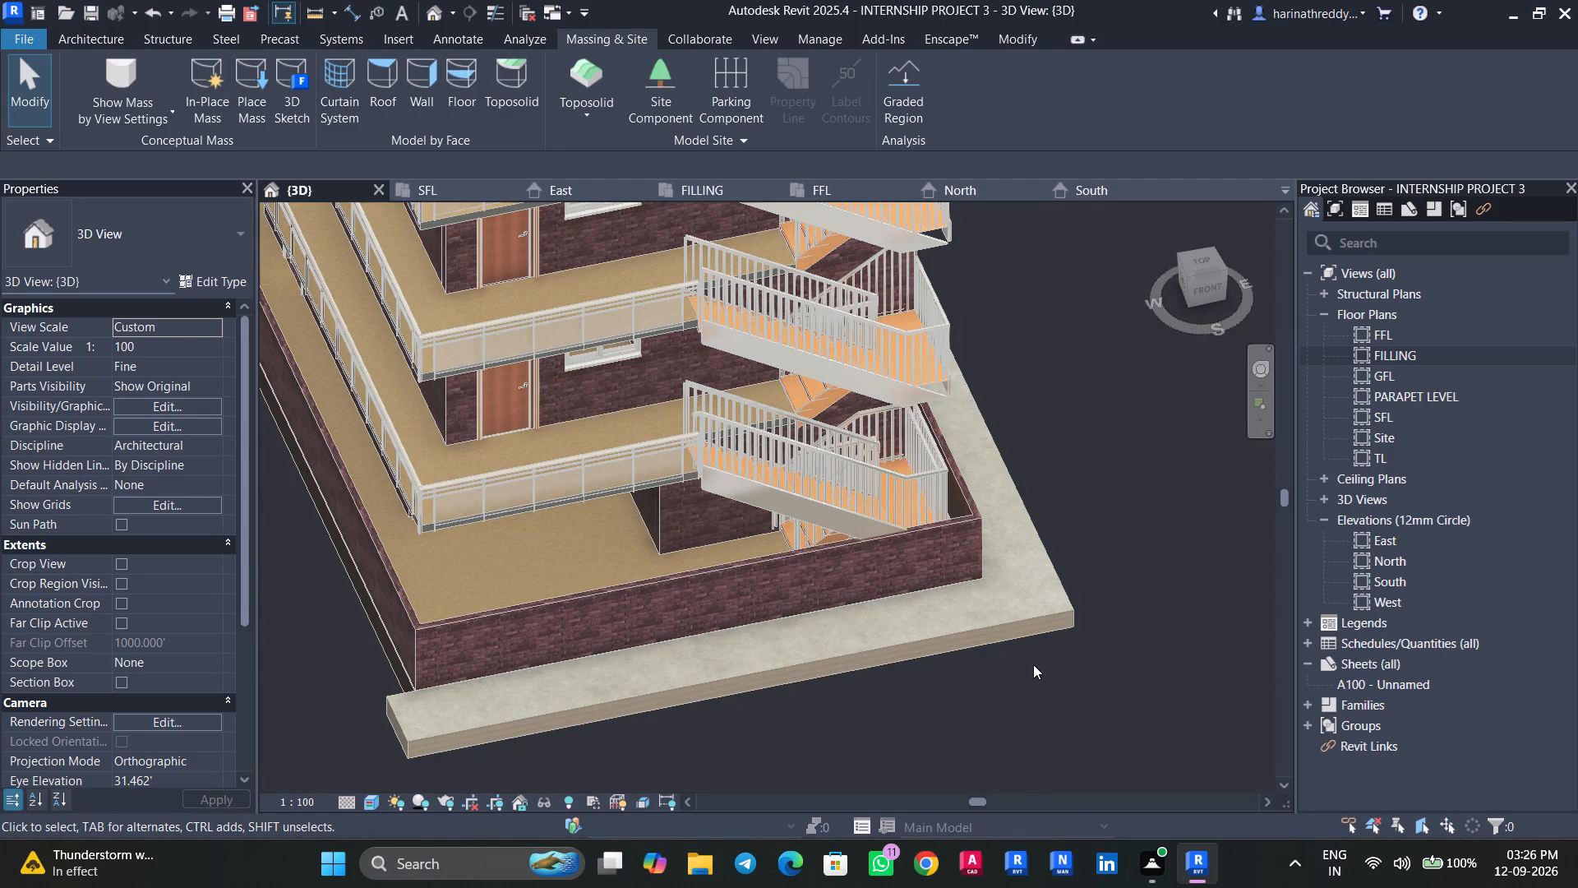
Measure the width of the road east of the building in the GFL plan and compare it with the FILLING plan's road labels.
{"action": "left_click", "coordinate": [447, 195]}
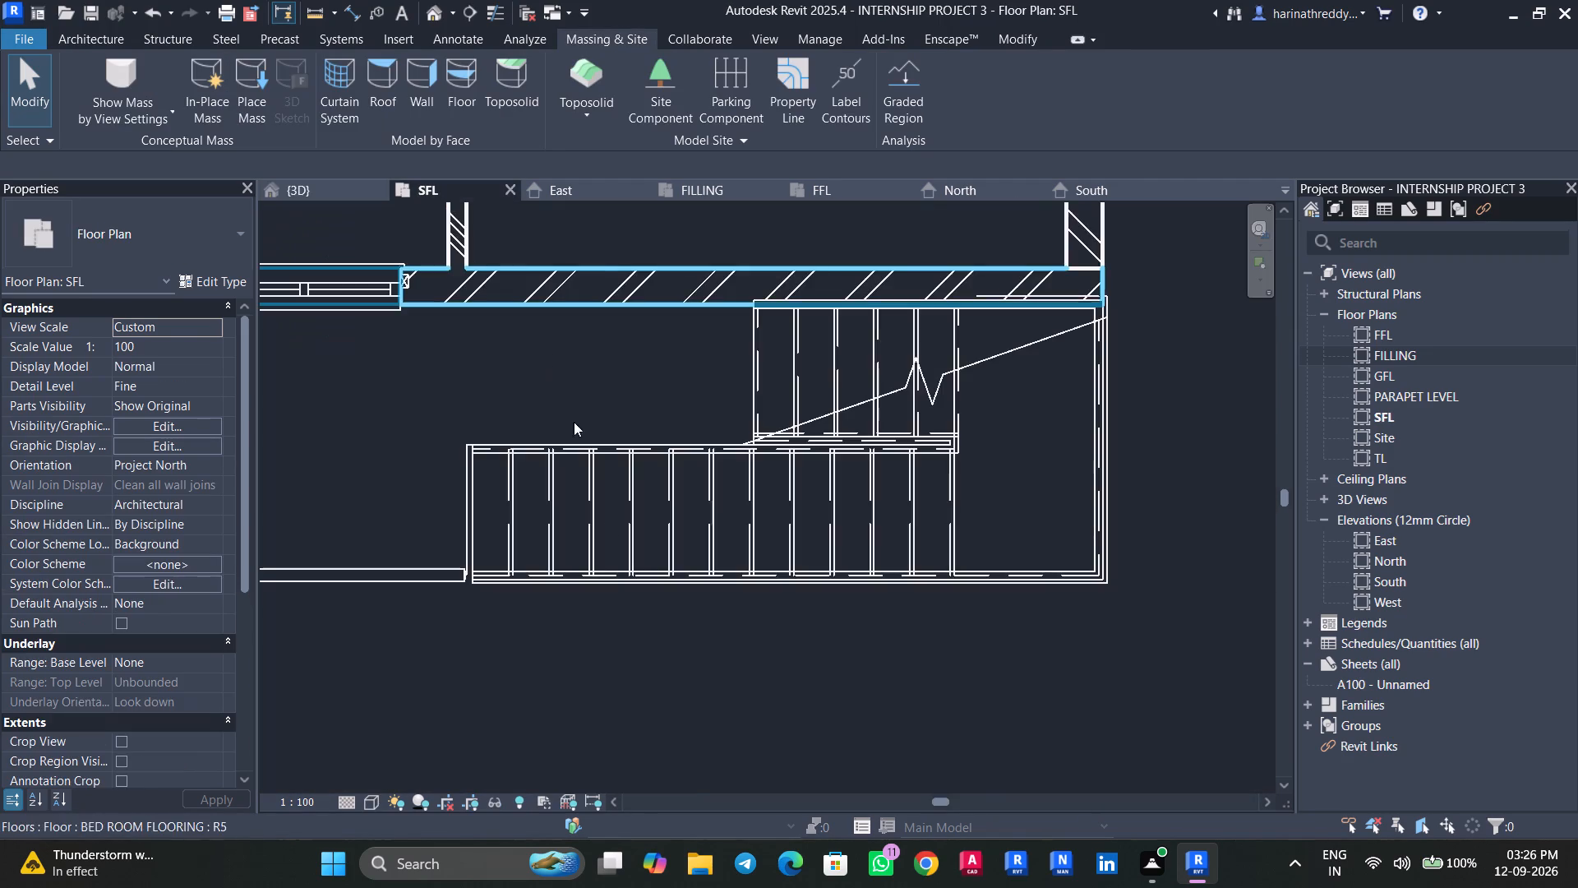
{"action": "scroll", "coordinate": [704, 696], "scroll_direction": "down", "scroll_amount": 5}
{"action": "scroll", "coordinate": [727, 652], "scroll_direction": "up", "scroll_amount": 1}
{"action": "scroll", "coordinate": [727, 652], "scroll_direction": "down", "scroll_amount": 3}
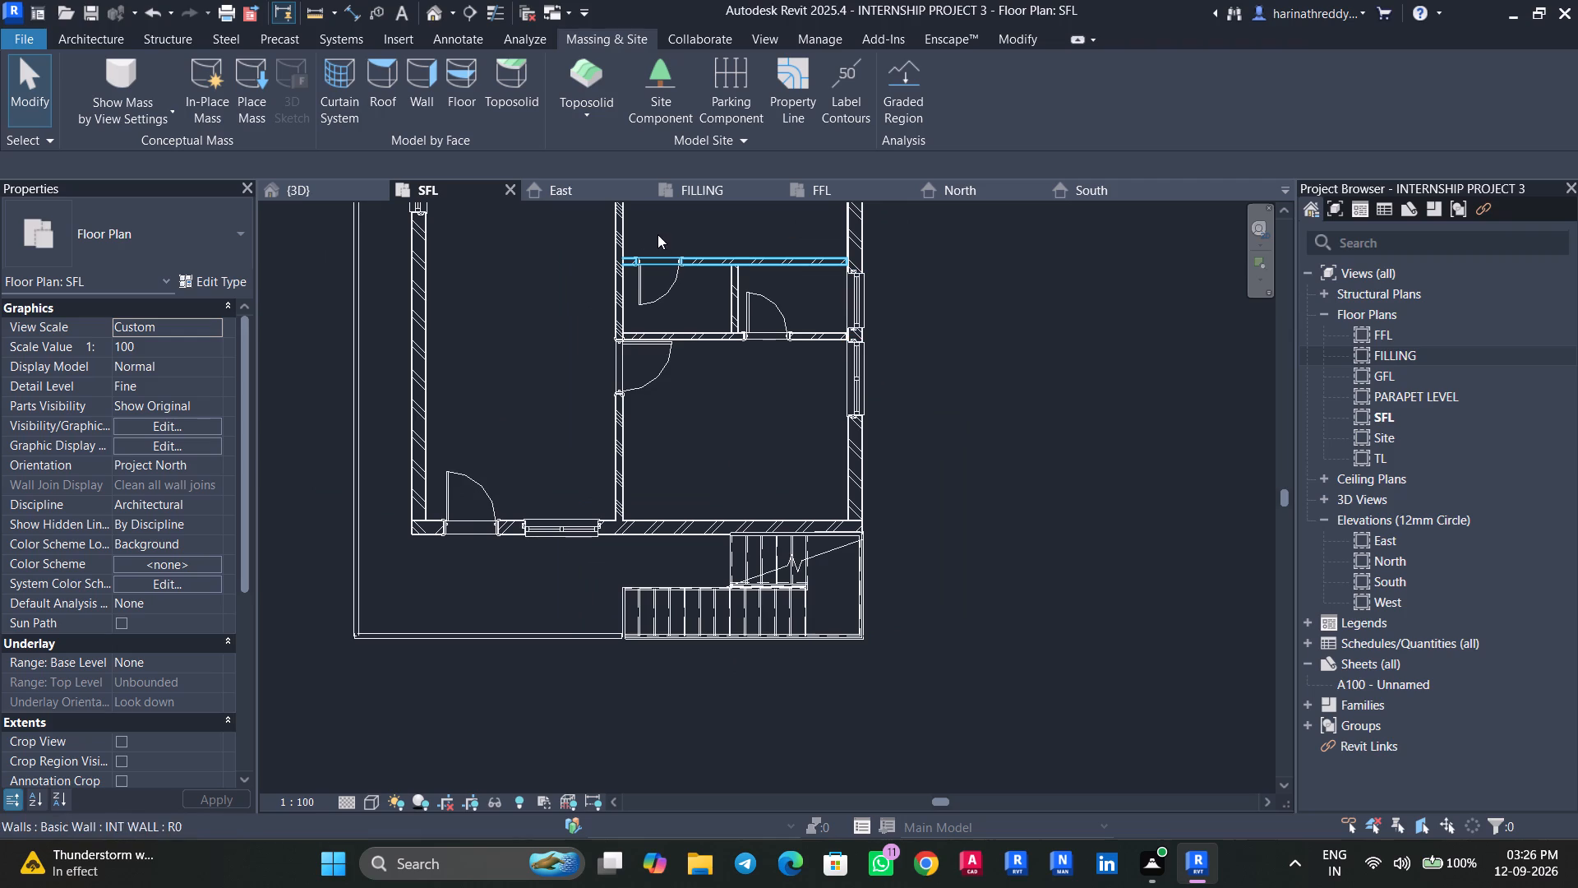
{"action": "double_click", "coordinate": [1399, 377]}
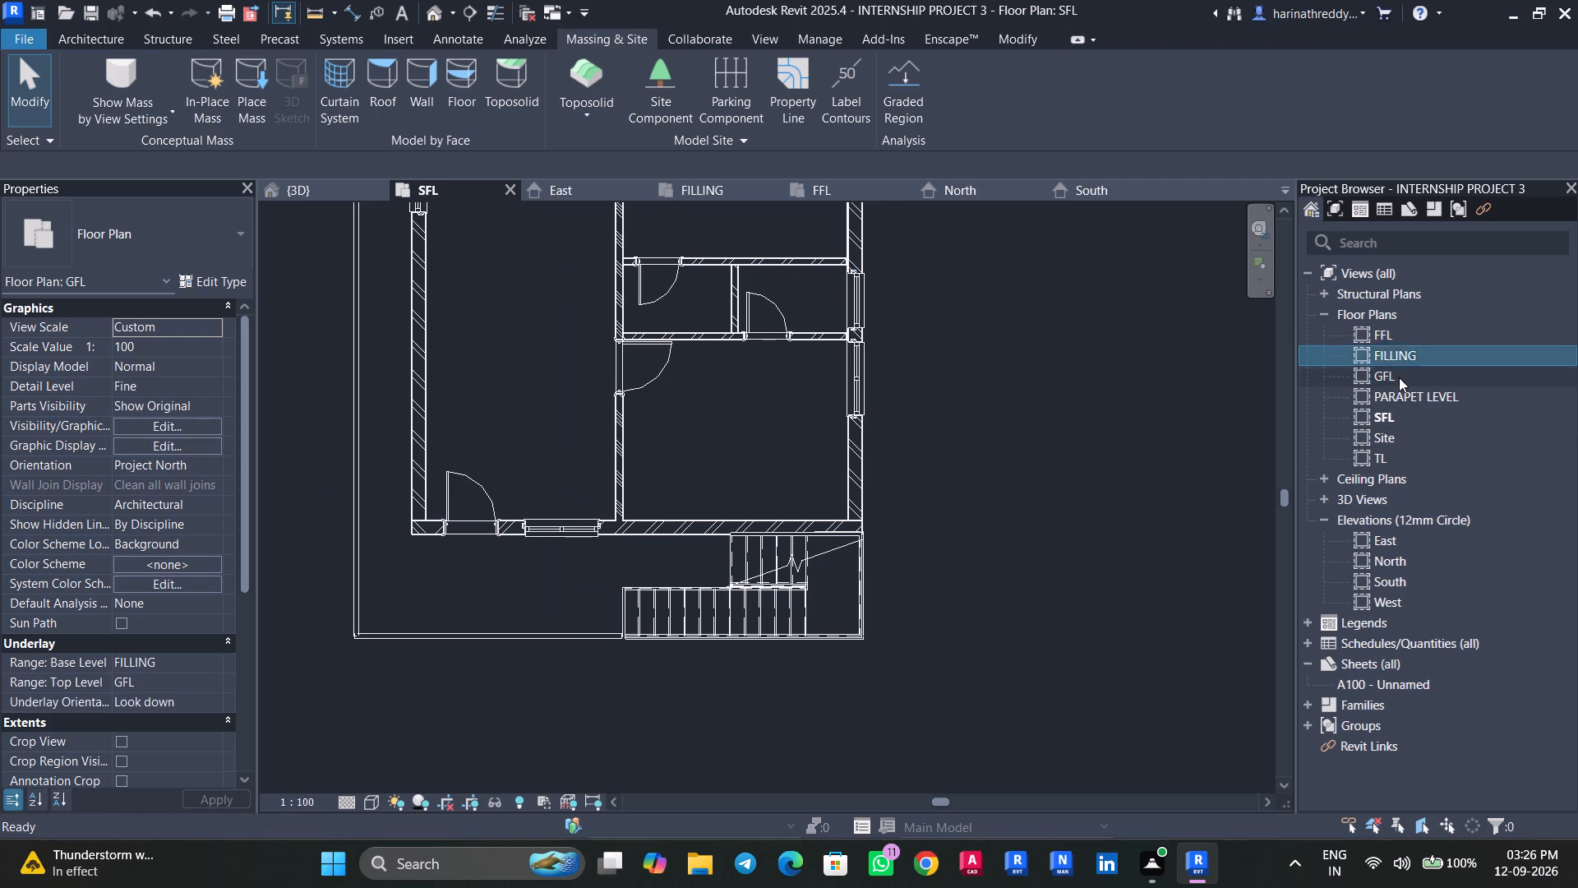
{"action": "scroll", "coordinate": [1067, 474], "scroll_direction": "down", "scroll_amount": 3}
{"action": "middle_click_drag", "start_coordinate": [1158, 515], "coordinate": [1141, 480]}
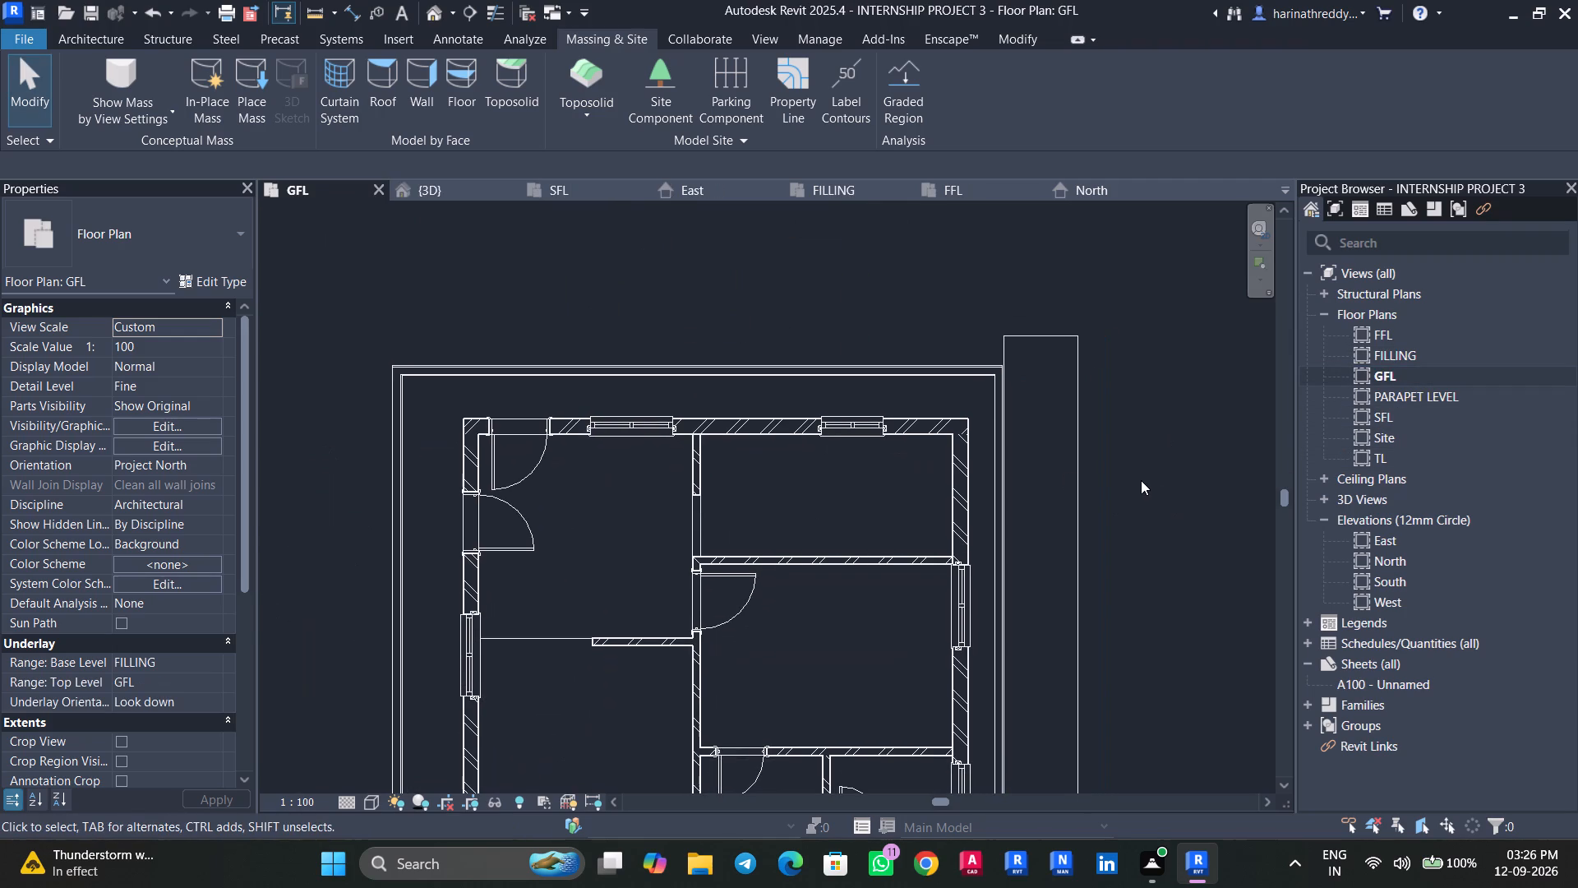
{"action": "type", "text": "DI"}
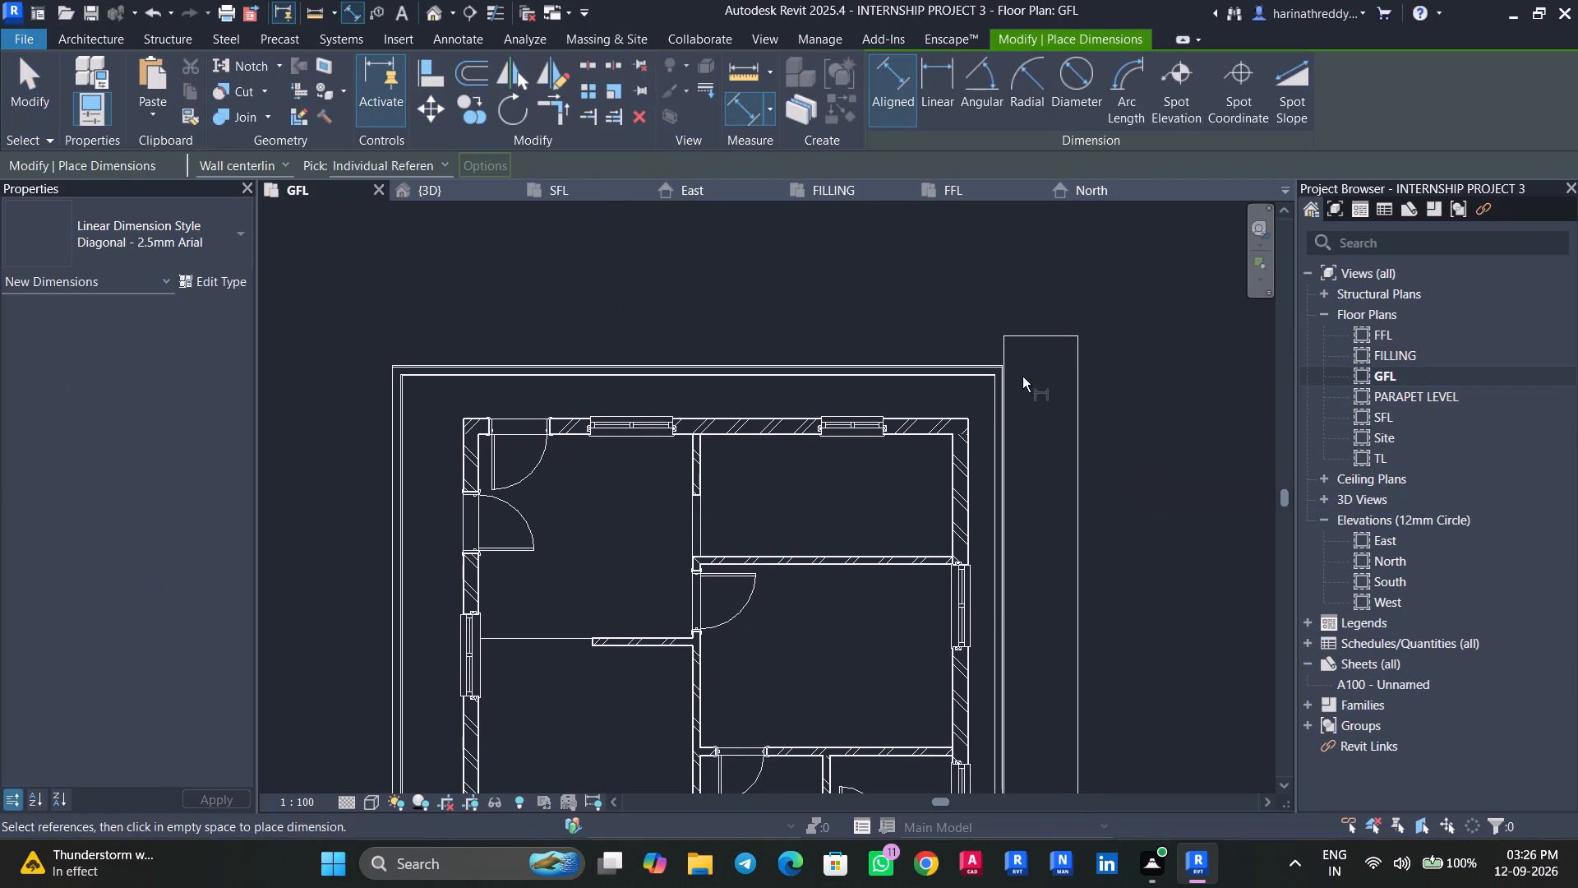
{"action": "left_click", "coordinate": [1004, 348]}
{"action": "left_click", "coordinate": [1075, 363]}
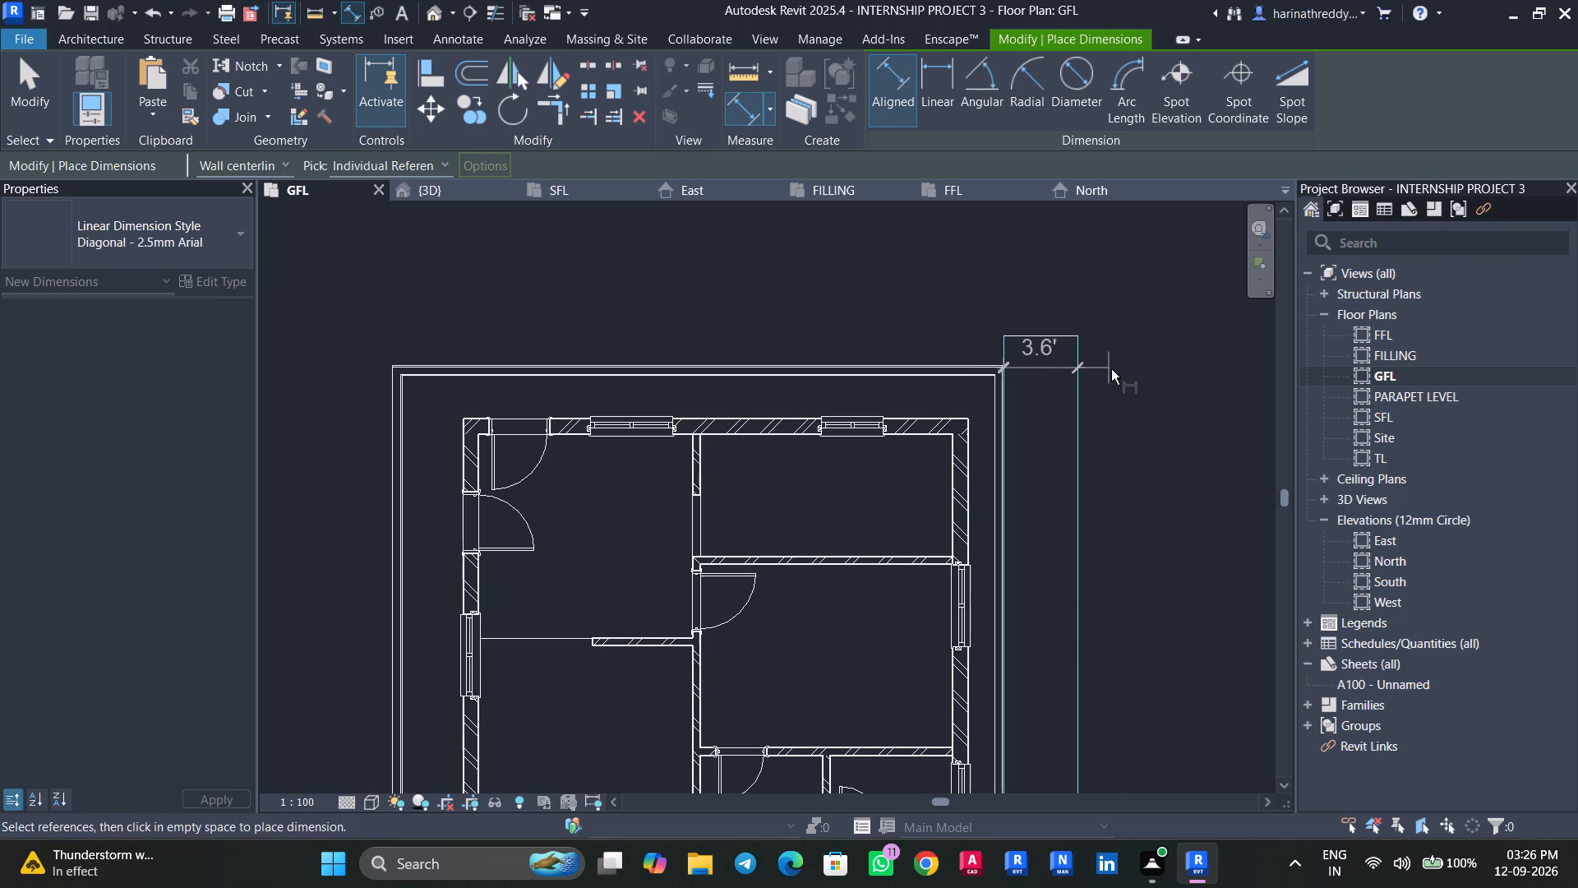
{"action": "key", "text": "Escape"}
{"action": "key", "text": "Escape"}
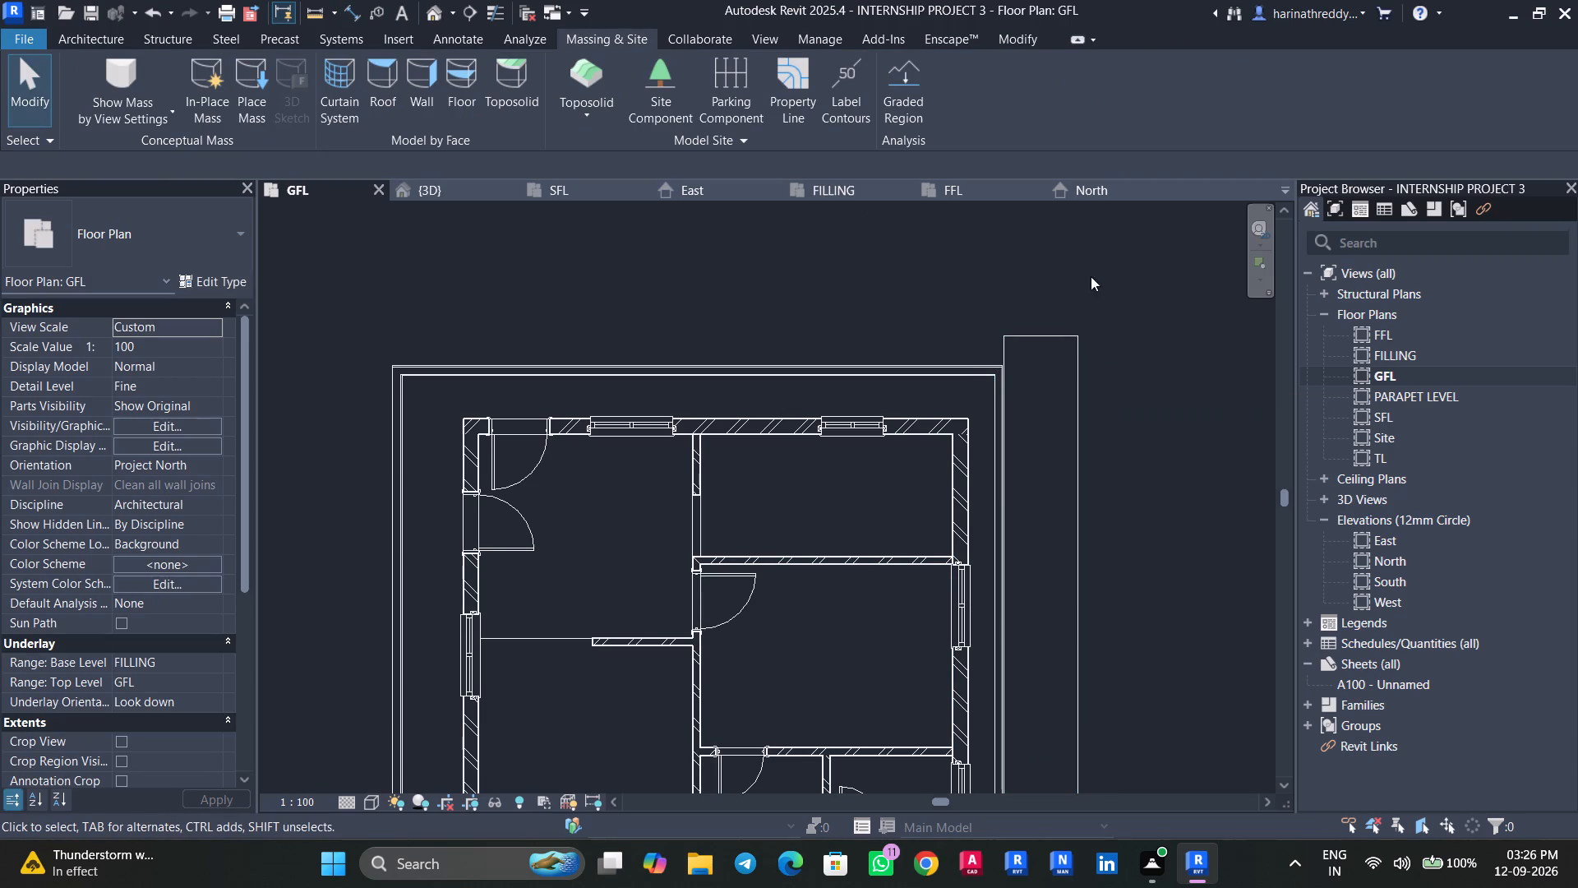
{"action": "double_click", "coordinate": [1387, 356]}
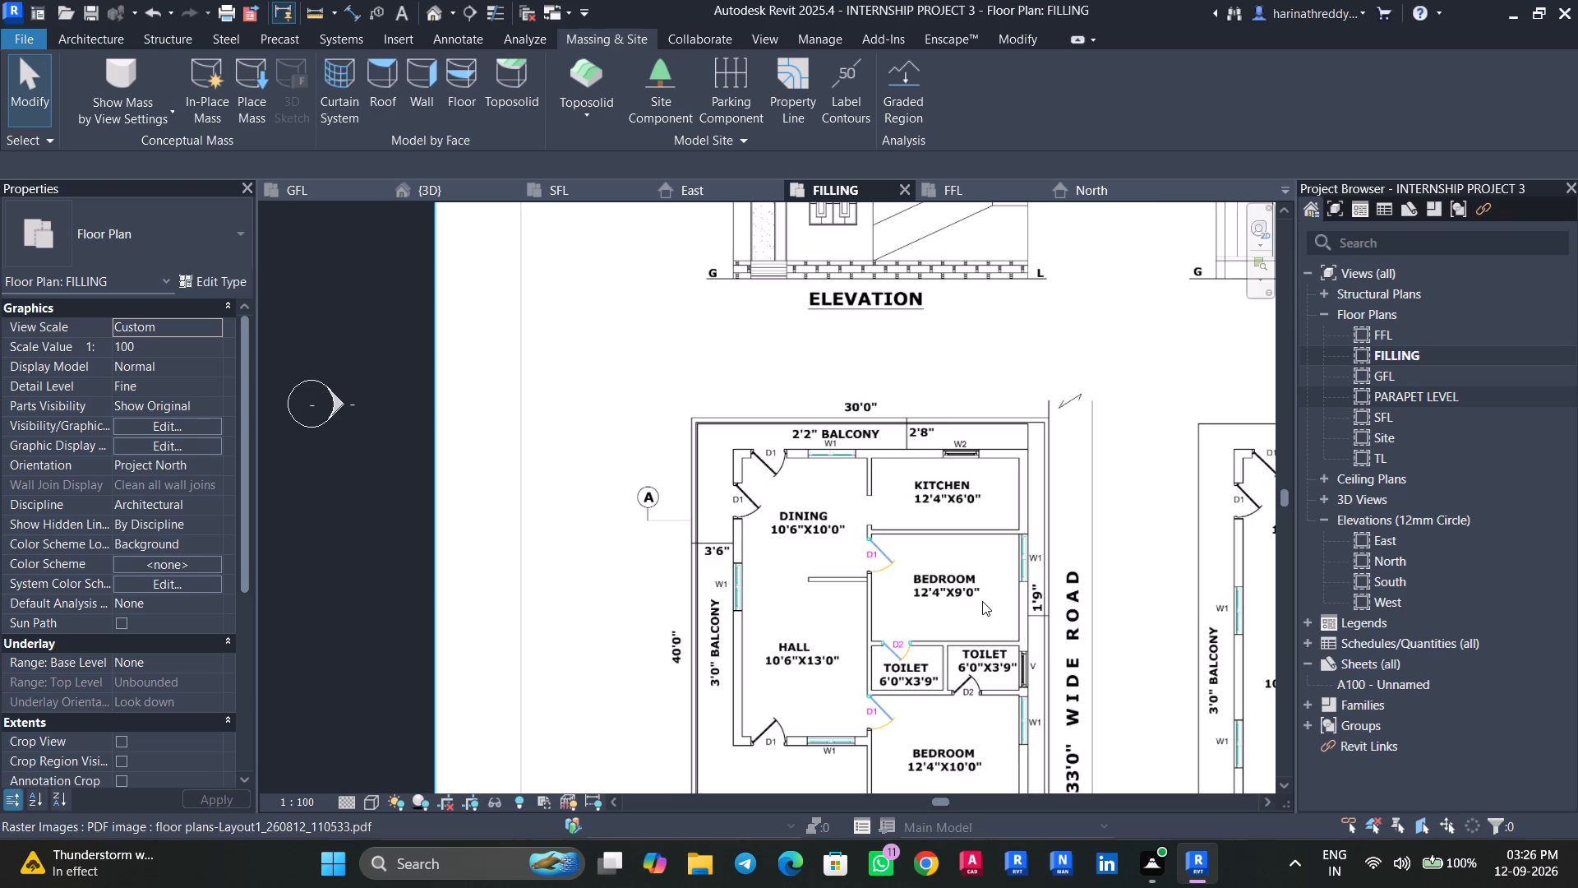
{"action": "middle_click_drag", "start_coordinate": [904, 610], "coordinate": [785, 377]}
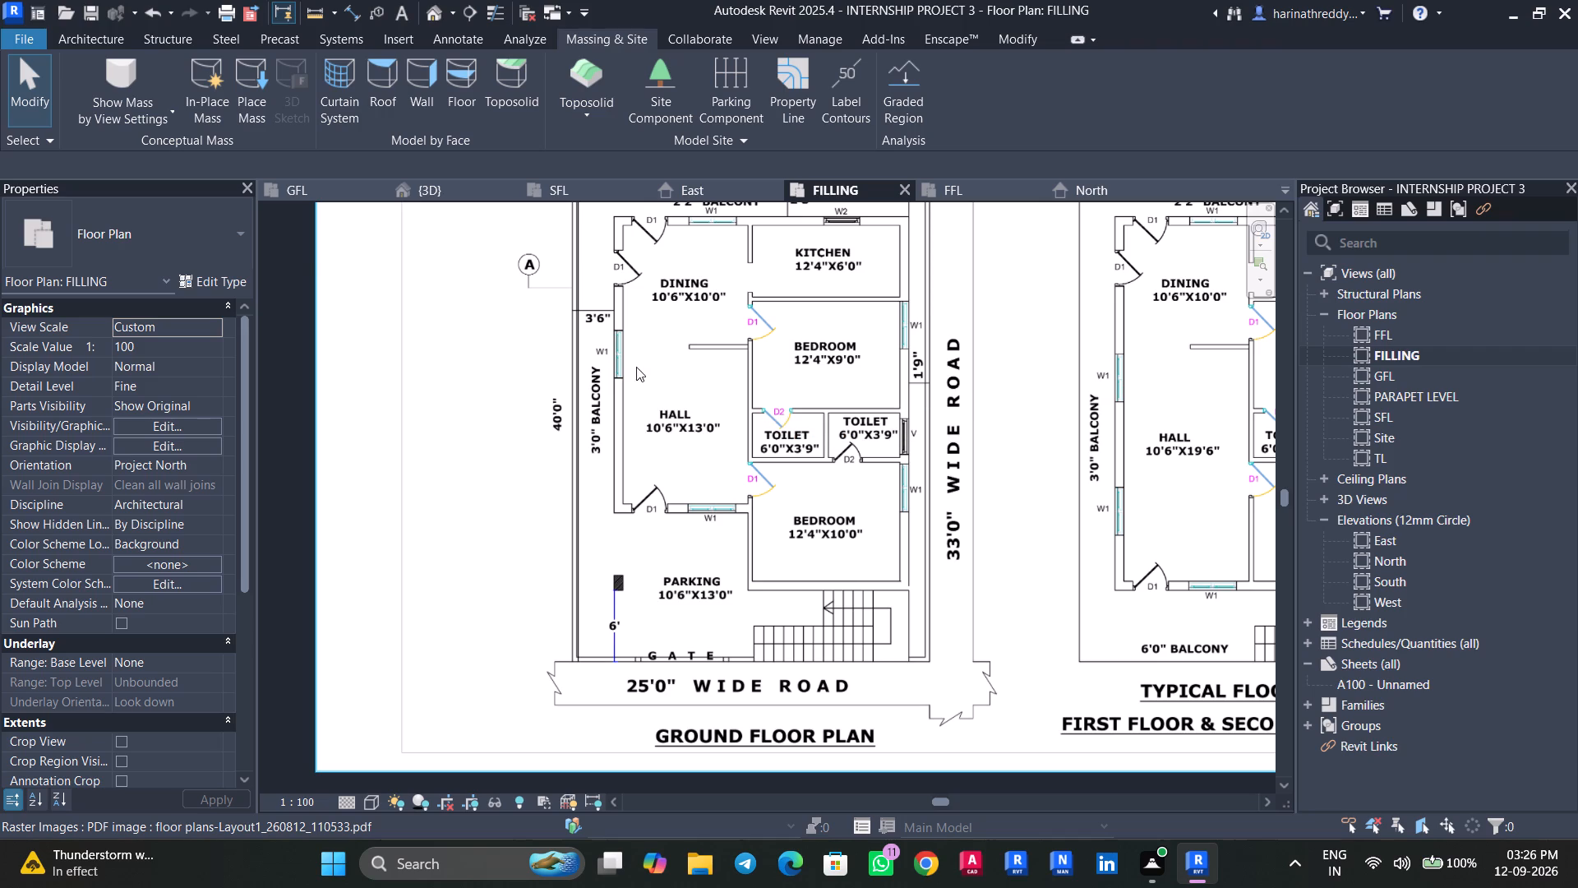
Edit the road toposolid's boundary from the top of the 3D view and move the east road's outer edge outward.
{"action": "left_click", "coordinate": [405, 201]}
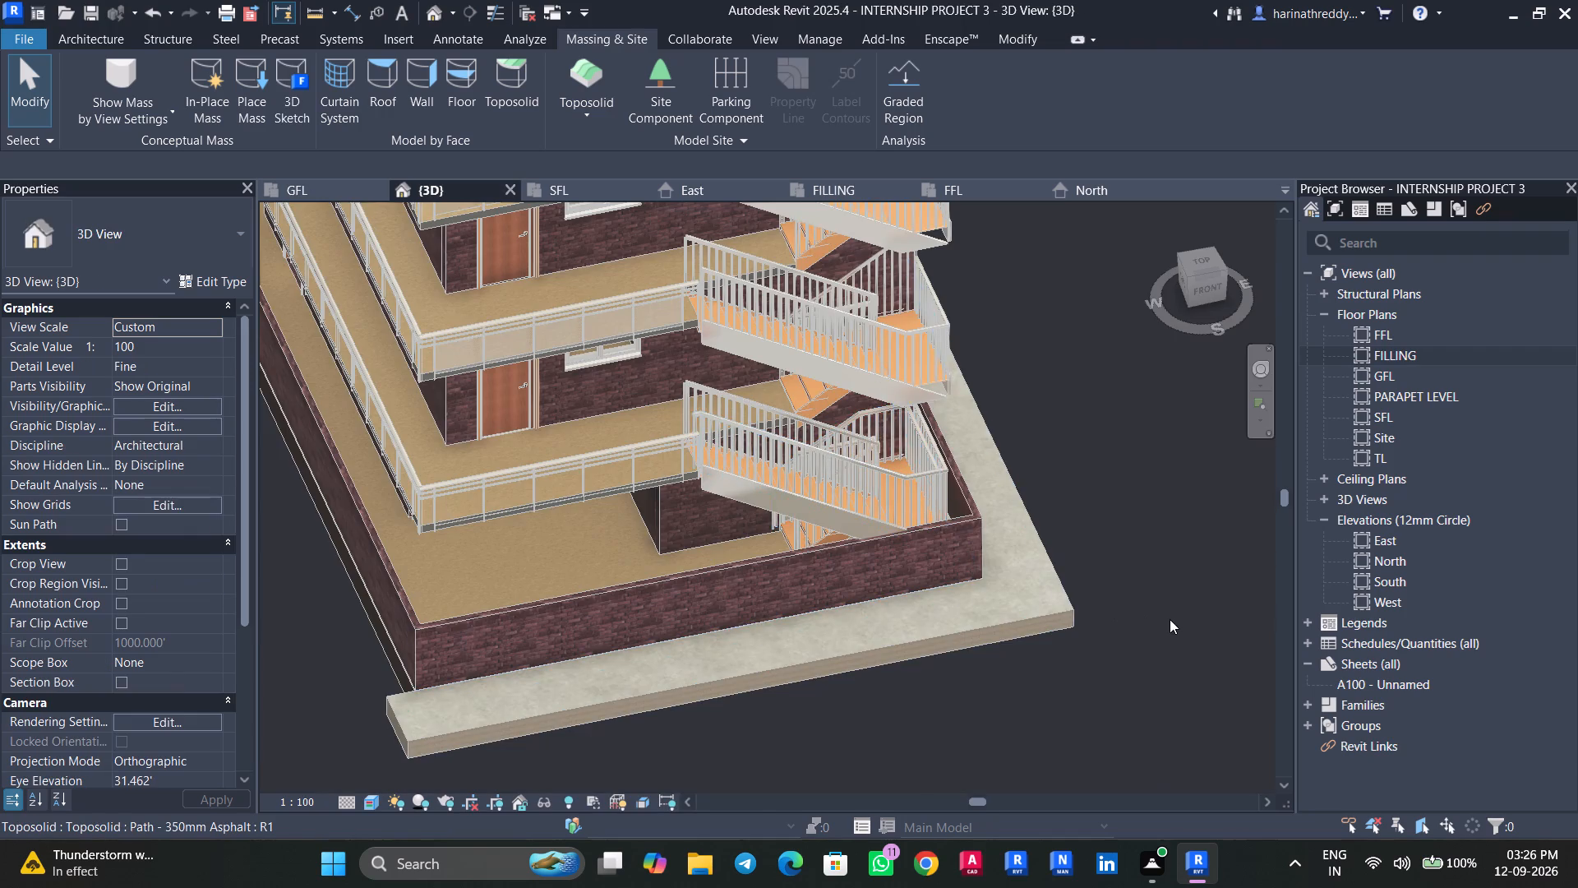
{"action": "scroll", "coordinate": [1170, 617], "scroll_direction": "down", "scroll_amount": 3}
{"action": "middle_click_drag", "start_coordinate": [1170, 617], "coordinate": [1034, 657], "text": "shift"}
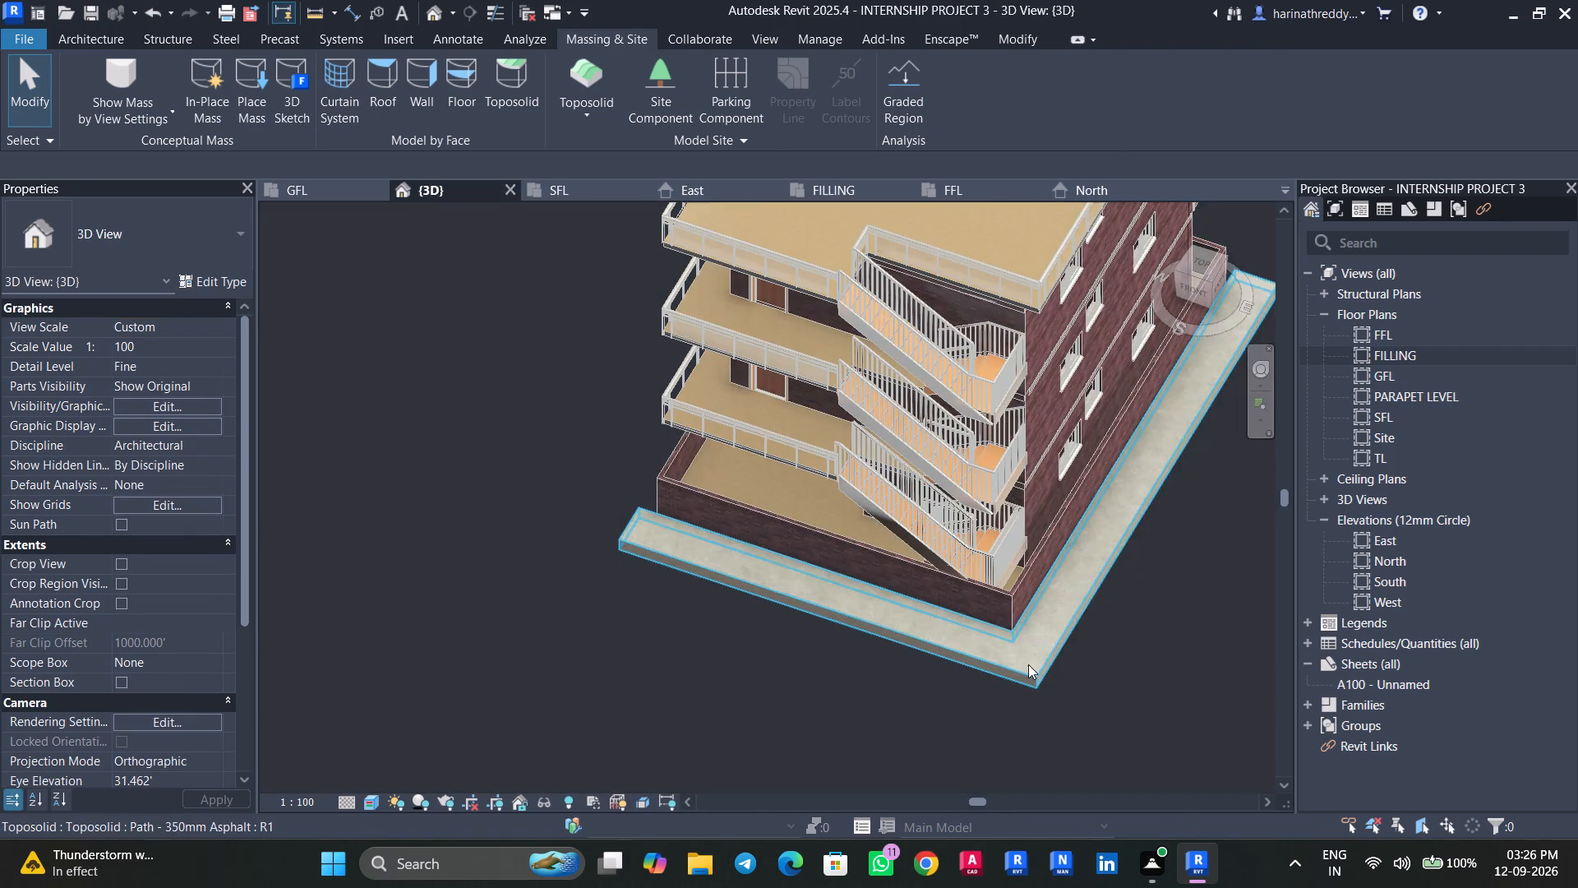
{"action": "left_click", "coordinate": [1028, 664]}
{"action": "left_click", "coordinate": [1207, 270]}
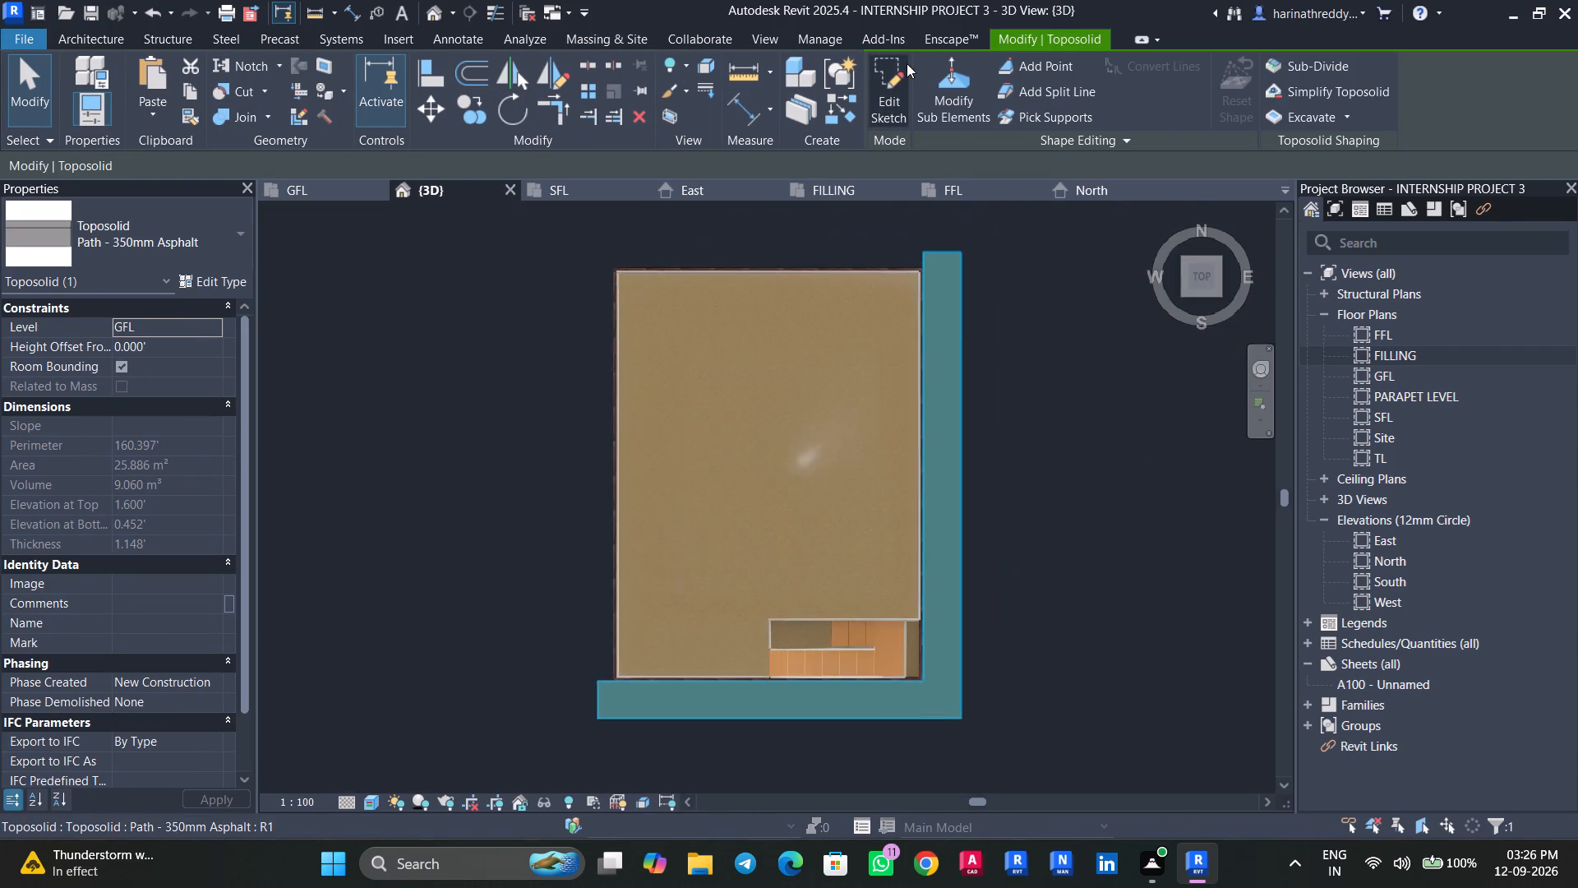
{"action": "left_click", "coordinate": [884, 93]}
{"action": "left_click_drag", "start_coordinate": [944, 476], "coordinate": [971, 482]}
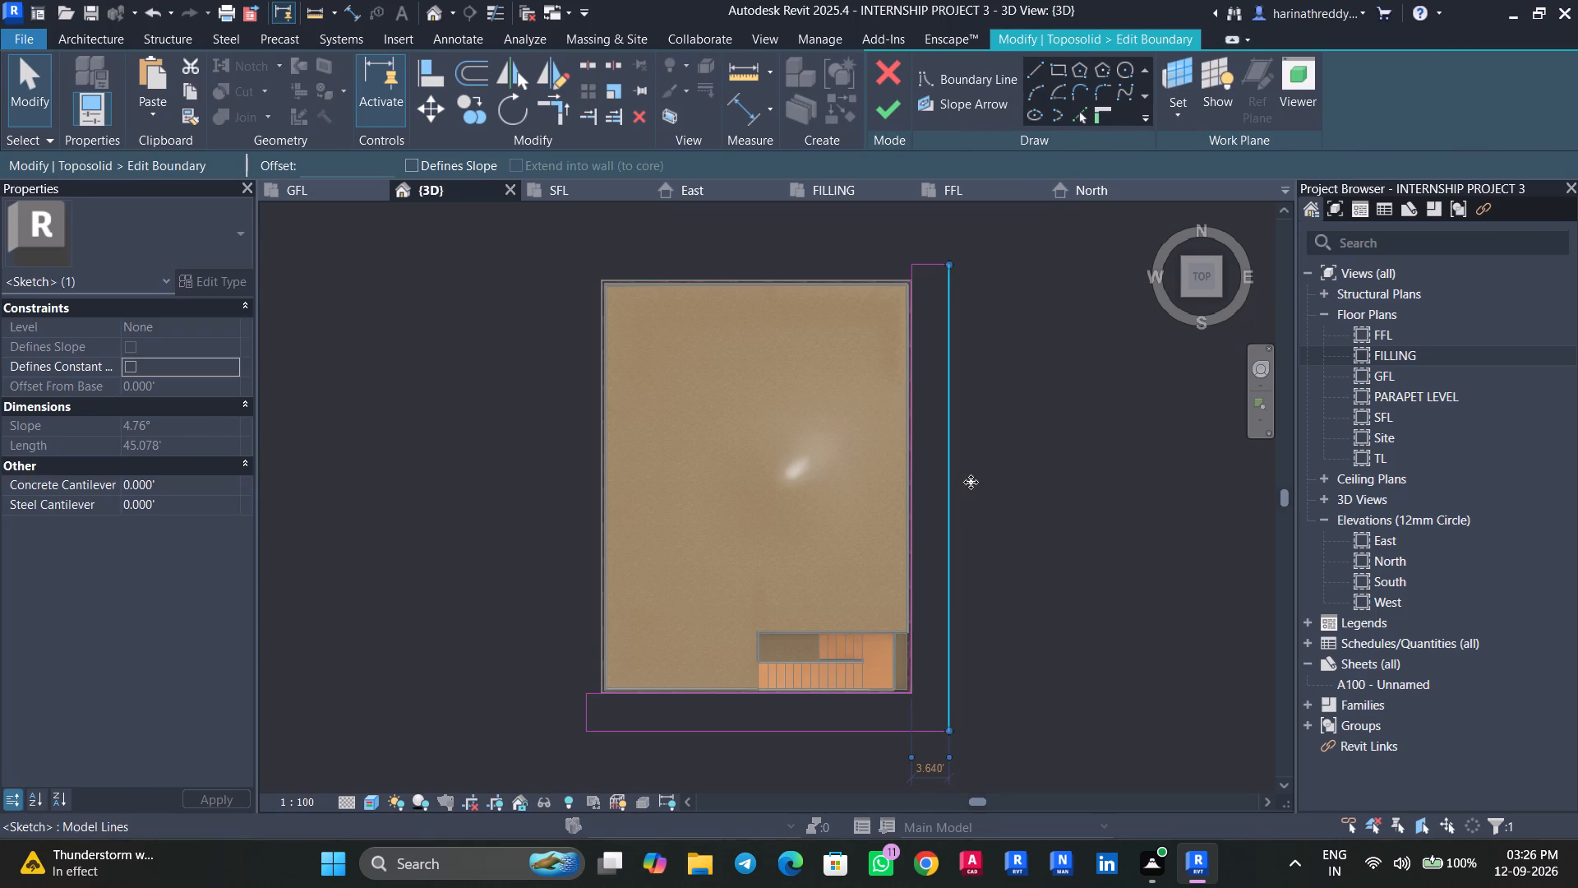
{"action": "left_click_drag", "start_coordinate": [971, 482], "coordinate": [982, 482]}
{"action": "middle_click_drag", "start_coordinate": [1074, 547], "coordinate": [1114, 395]}
{"action": "key", "text": "Escape"}
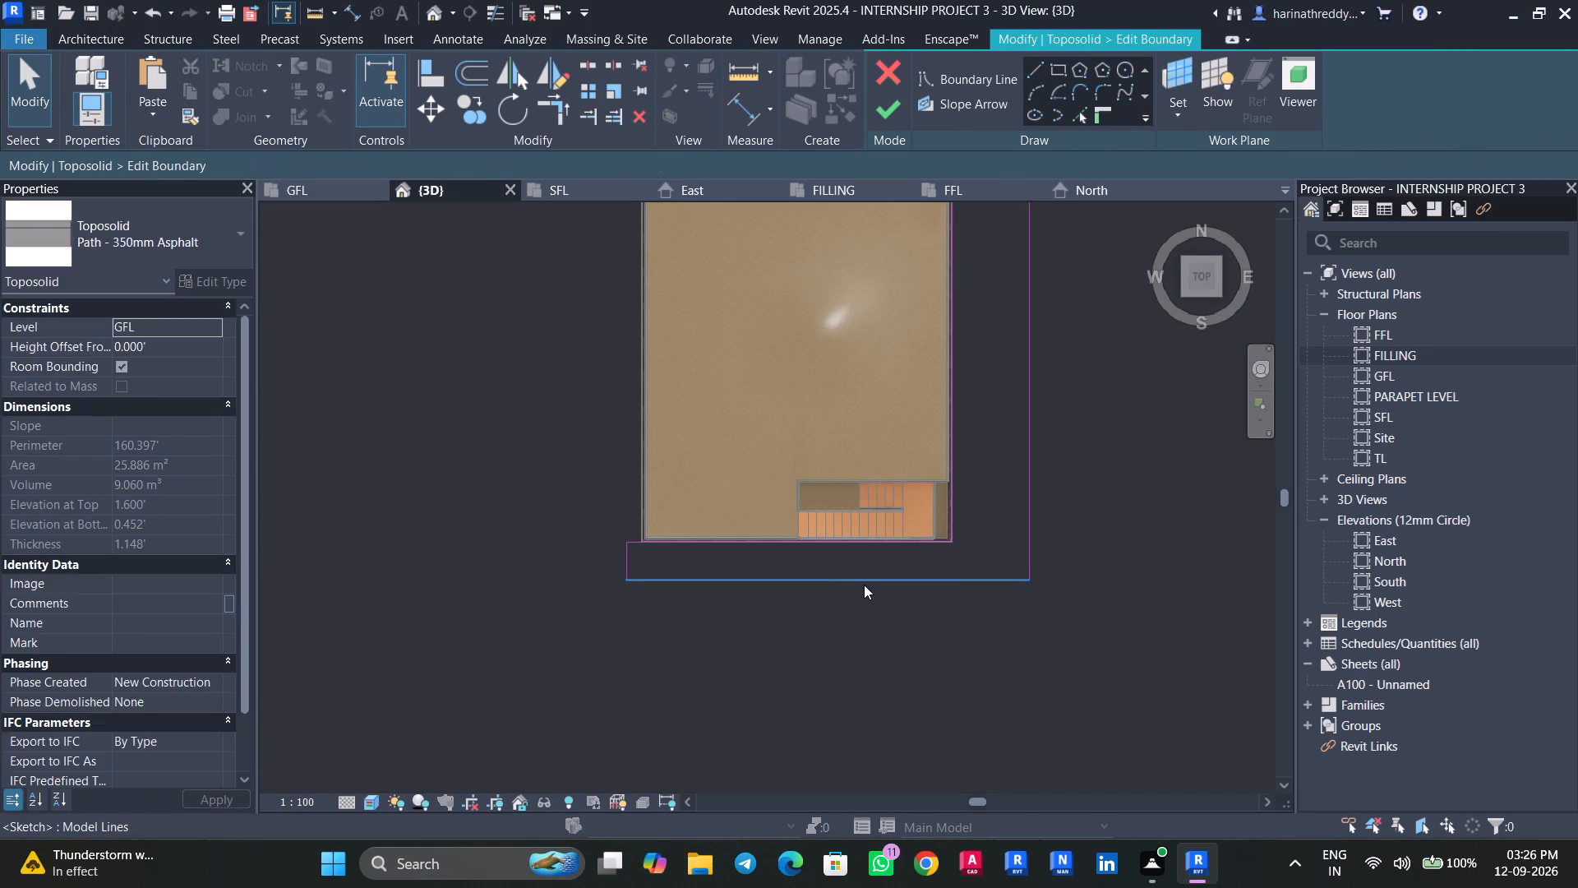
Move the south road's outer boundary line outward to make that road 8 feet wide.
{"action": "left_click", "coordinate": [864, 585]}
{"action": "left_click_drag", "start_coordinate": [864, 580], "coordinate": [869, 627]}
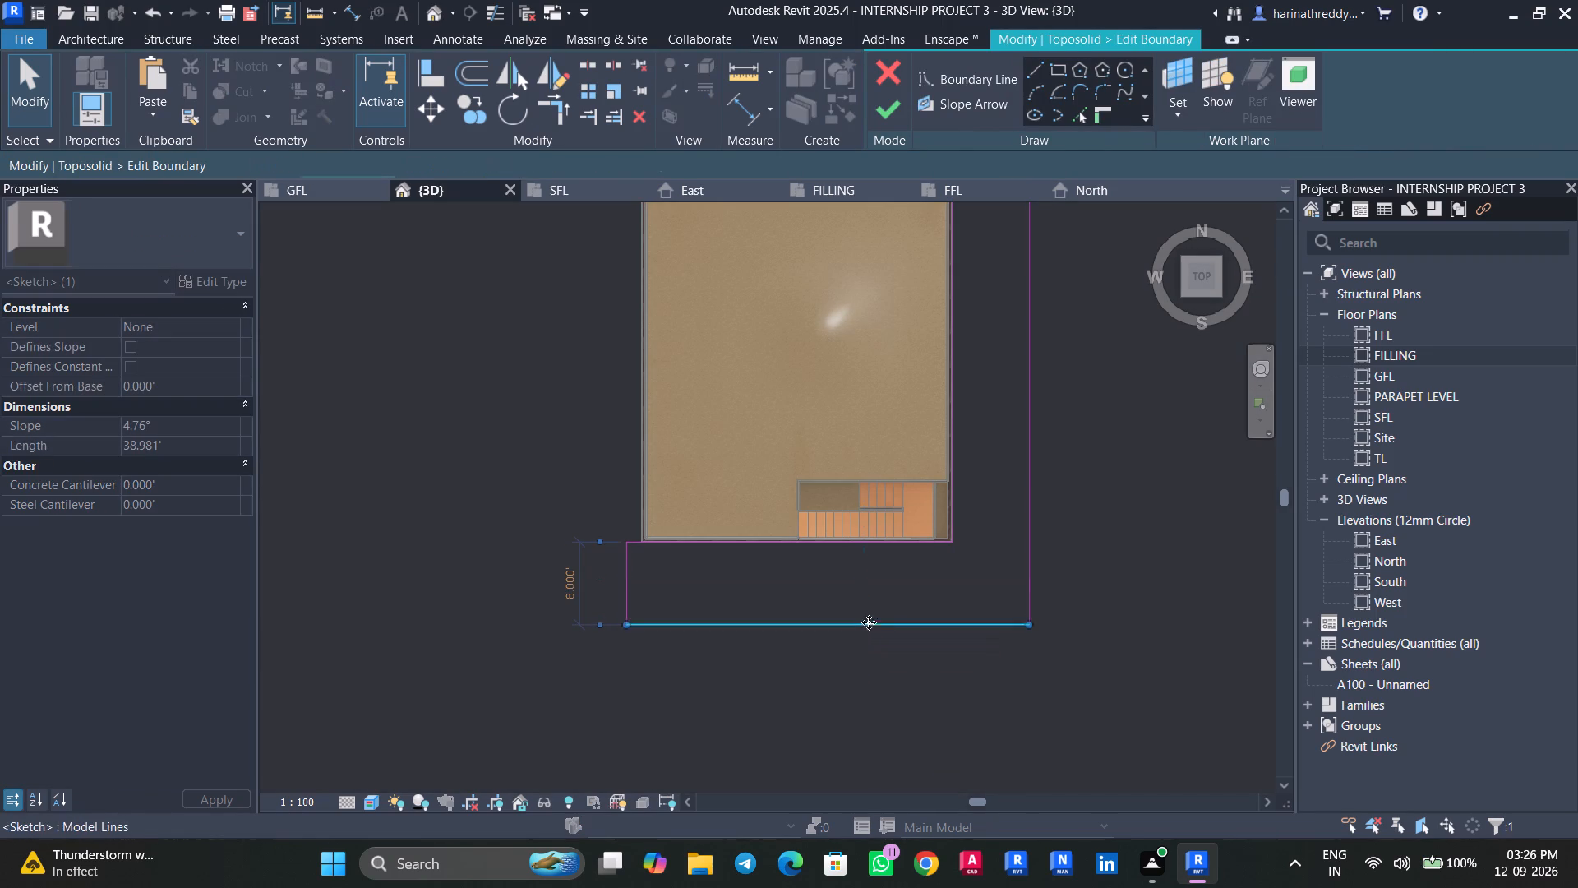
{"action": "key", "text": "Escape"}
{"action": "scroll", "coordinate": [1096, 608], "scroll_direction": "down", "scroll_amount": 2}
Set the distance between the east road's inner and outer boundary lines to 8 feet.
{"action": "left_click", "coordinate": [1064, 347]}
{"action": "left_click", "coordinate": [1059, 345]}
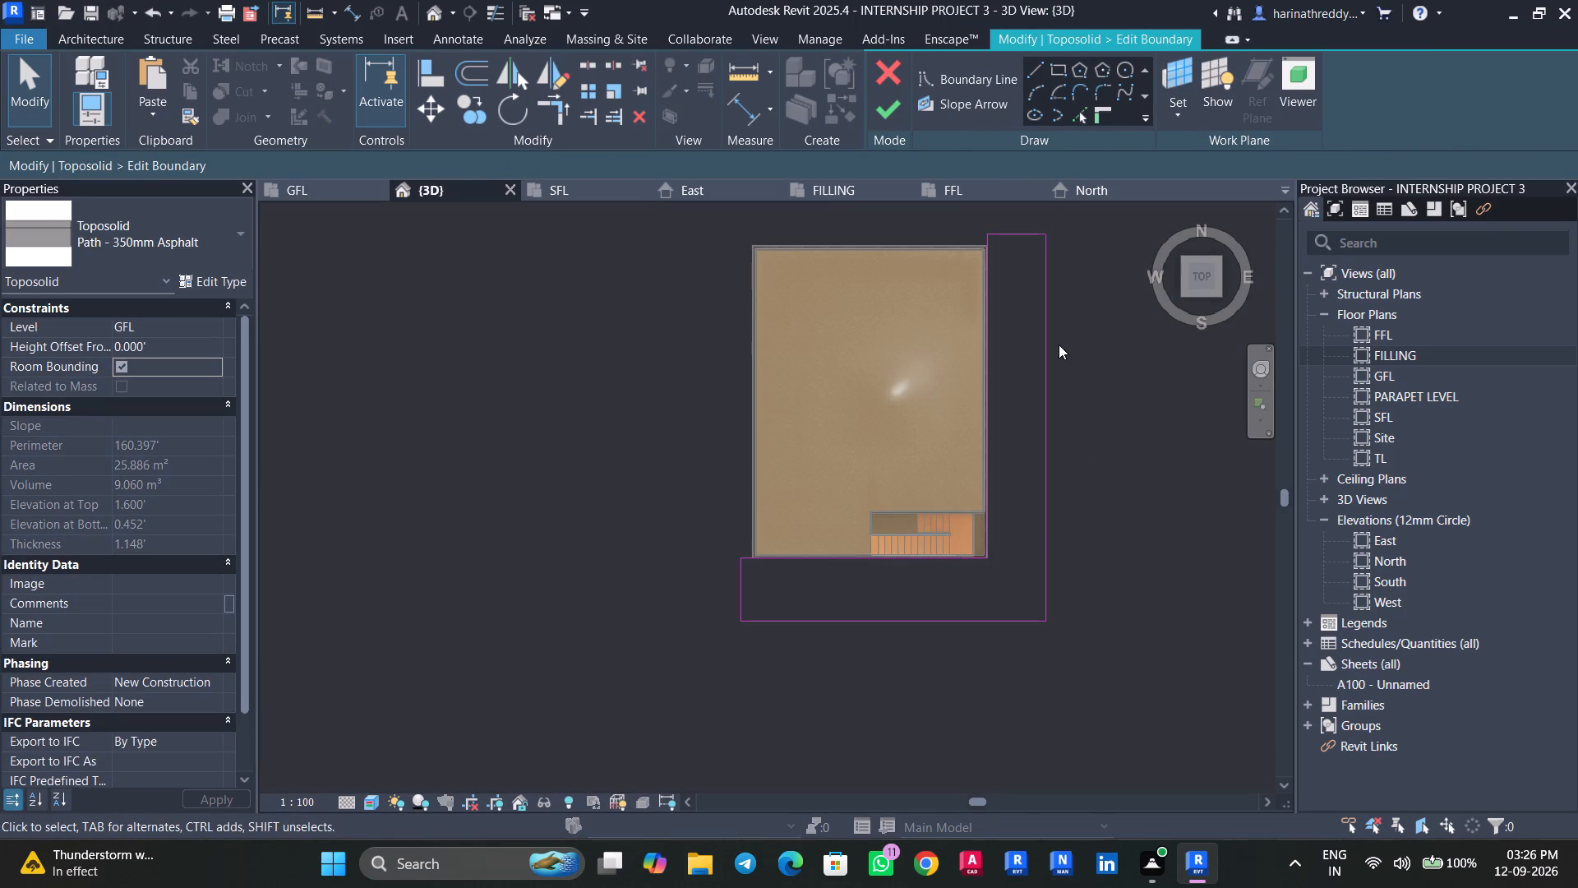
{"action": "left_click", "coordinate": [1053, 340]}
{"action": "middle_click_drag", "start_coordinate": [1058, 299], "coordinate": [1087, 443]}
{"action": "scroll", "coordinate": [1087, 443], "scroll_direction": "up", "scroll_amount": 1}
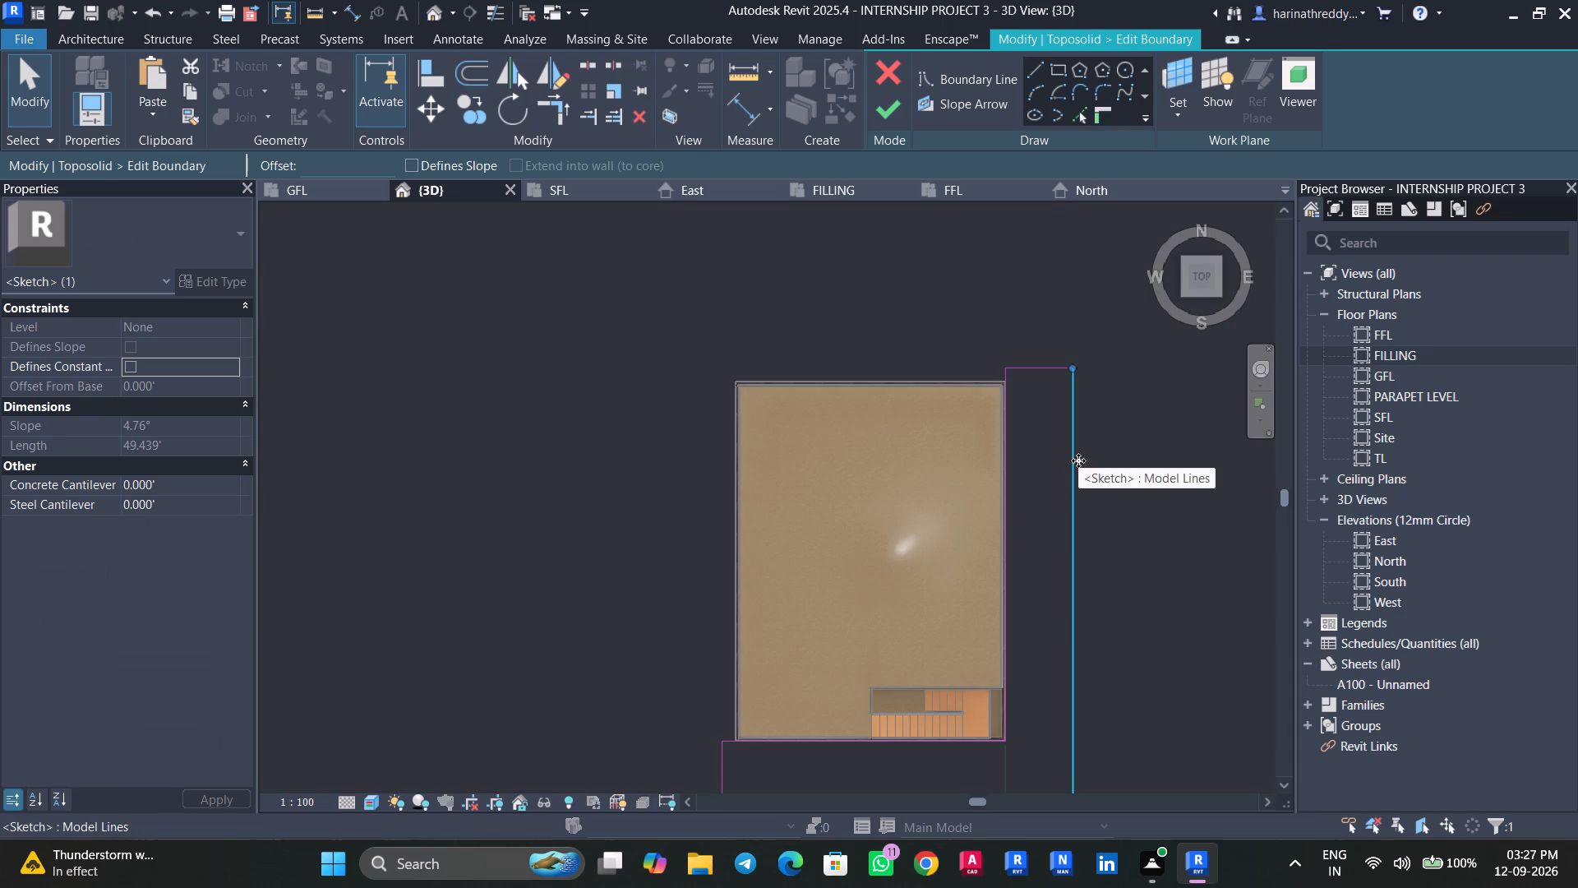
{"action": "middle_click_drag", "start_coordinate": [1091, 565], "coordinate": [1059, 372]}
{"action": "left_click", "coordinate": [1005, 662]}
{"action": "type", "text": "8'"}
{"action": "key", "text": "Return"}
{"action": "key", "text": "Escape"}
{"action": "key", "text": "Escape"}
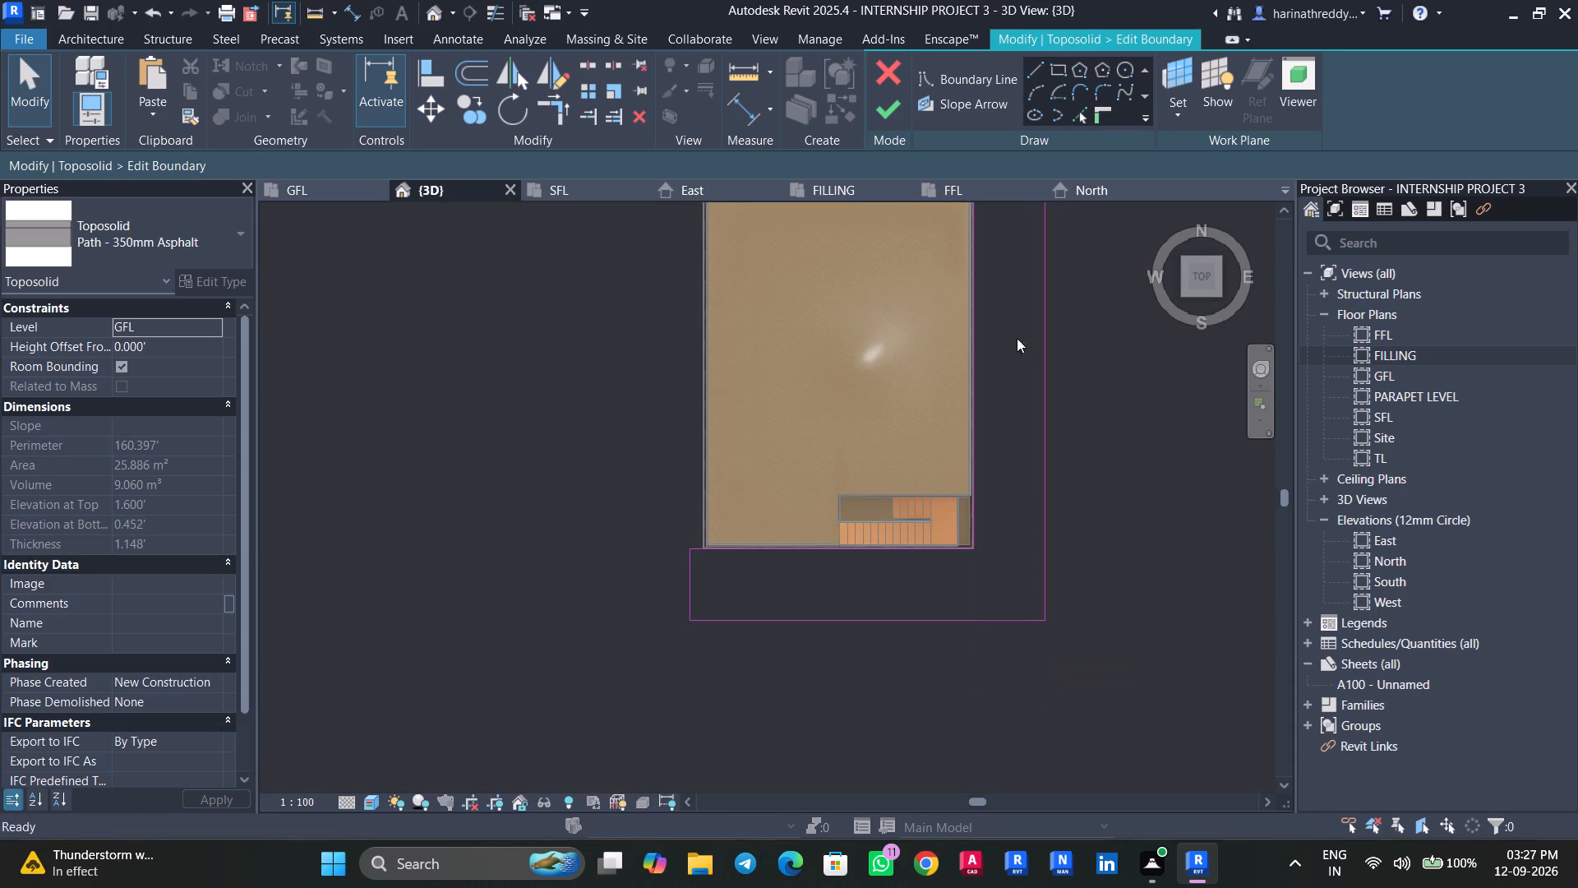
Finish the road boundary edit and inspect the widened road around the building in 3D.
{"action": "left_click", "coordinate": [884, 108]}
{"action": "scroll", "coordinate": [1123, 484], "scroll_direction": "down", "scroll_amount": 4}
{"action": "middle_click_drag", "start_coordinate": [1153, 560], "coordinate": [612, 228], "text": "shift"}
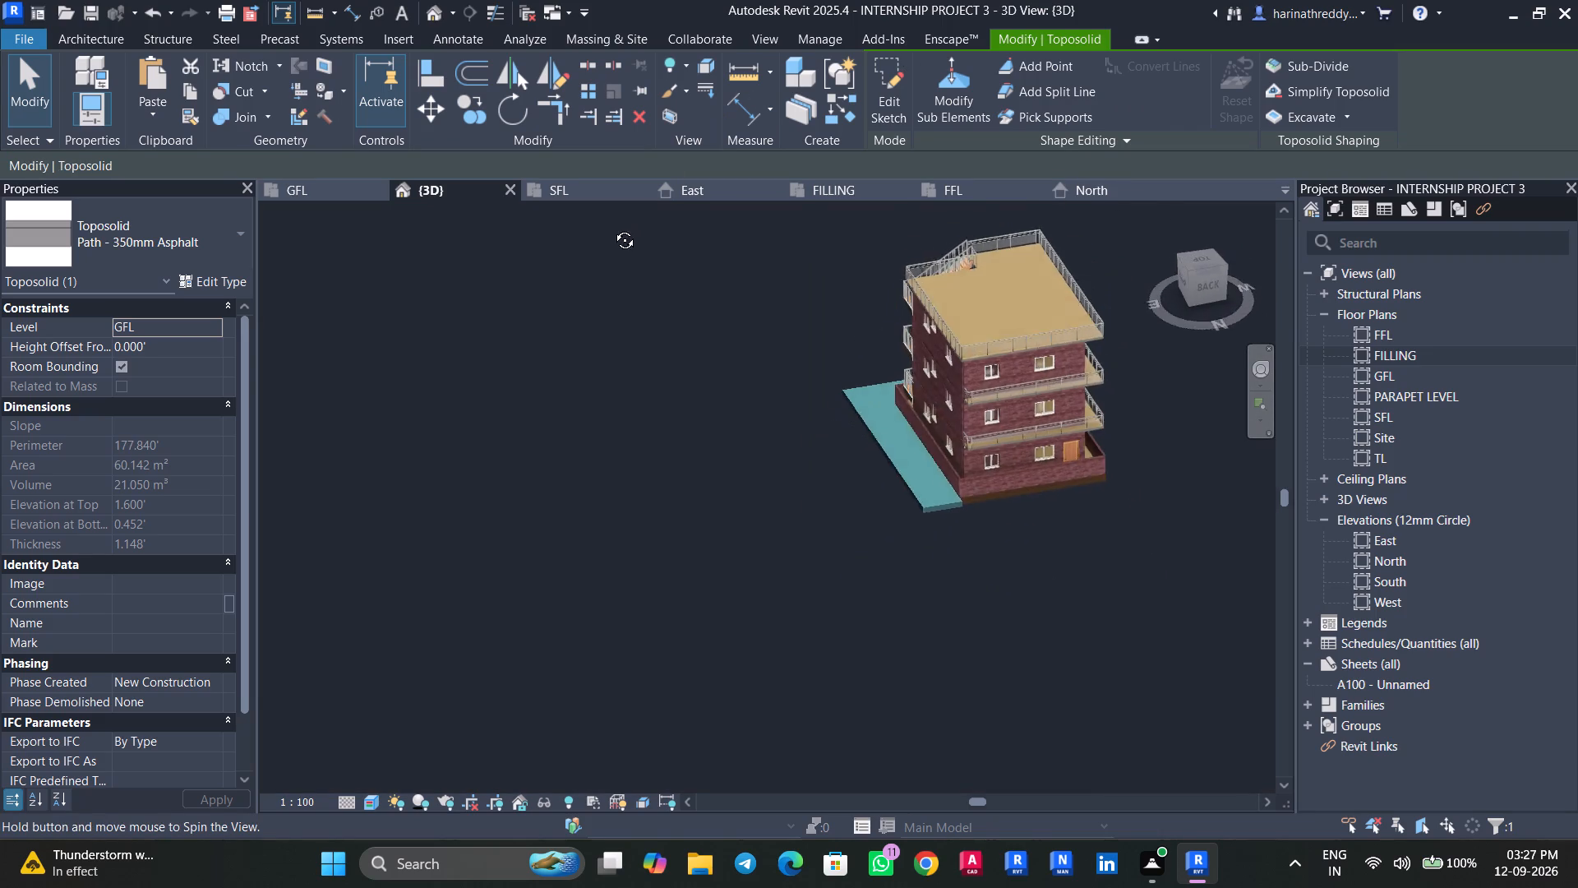
{"action": "middle_click_drag", "start_coordinate": [612, 228], "coordinate": [900, 223], "text": "shift"}
{"action": "key", "text": "Escape"}
{"action": "key", "text": "Escape"}
{"action": "scroll", "coordinate": [994, 511], "scroll_direction": "up", "scroll_amount": 3}
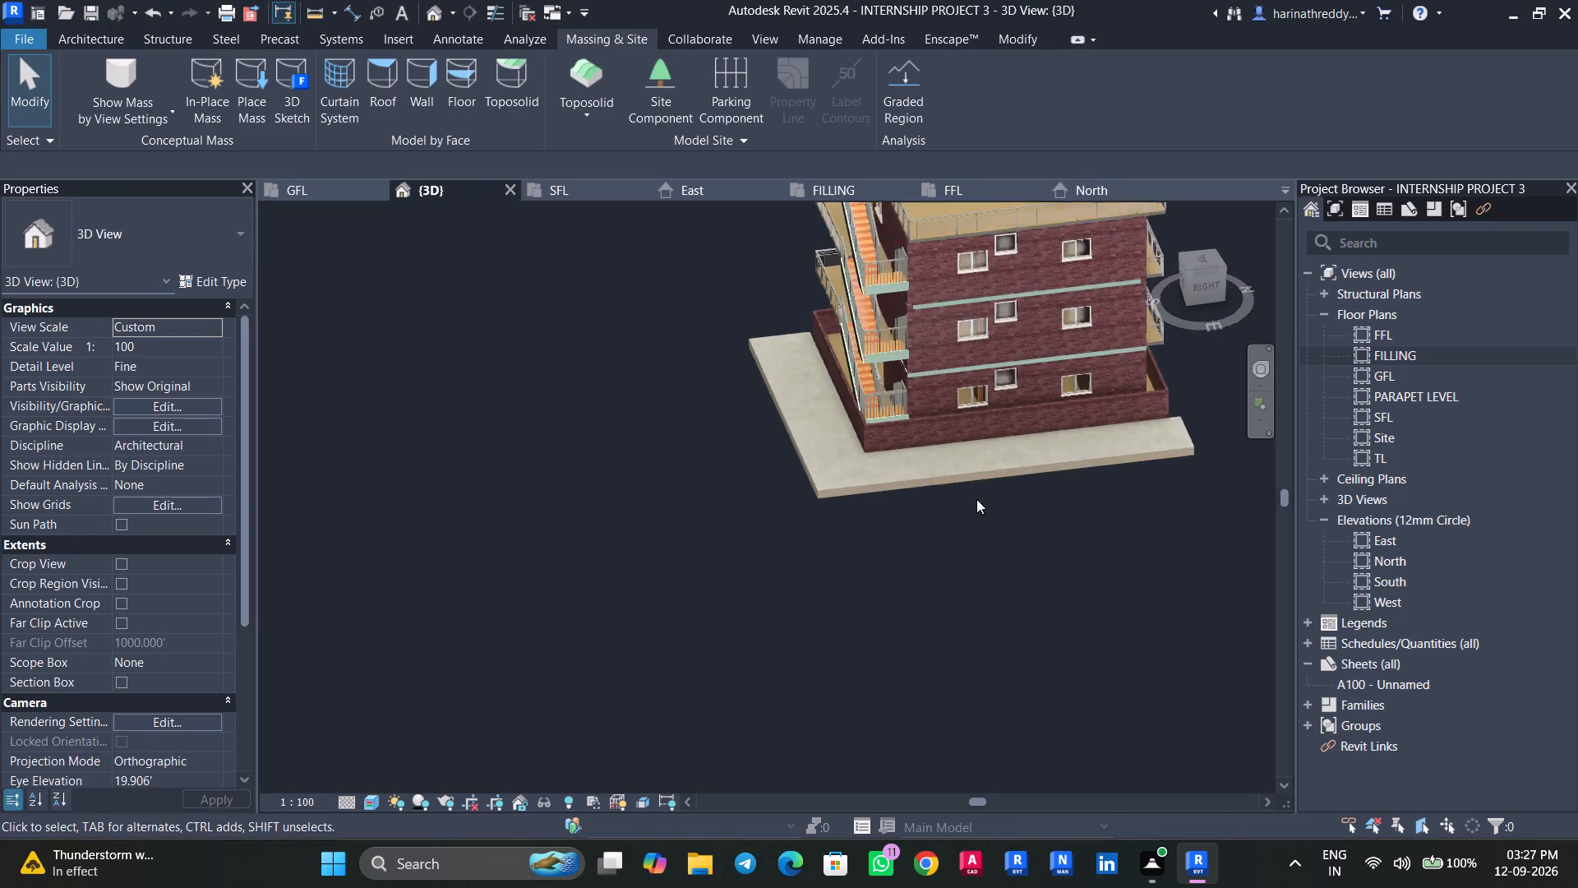
{"action": "scroll", "coordinate": [976, 499], "scroll_direction": "up", "scroll_amount": 1}
Duplicate the road toposolid's type from the Path - 350mm Asphalt type, accepting the suggested name.
{"action": "left_click", "coordinate": [861, 474]}
{"action": "left_click", "coordinate": [197, 285]}
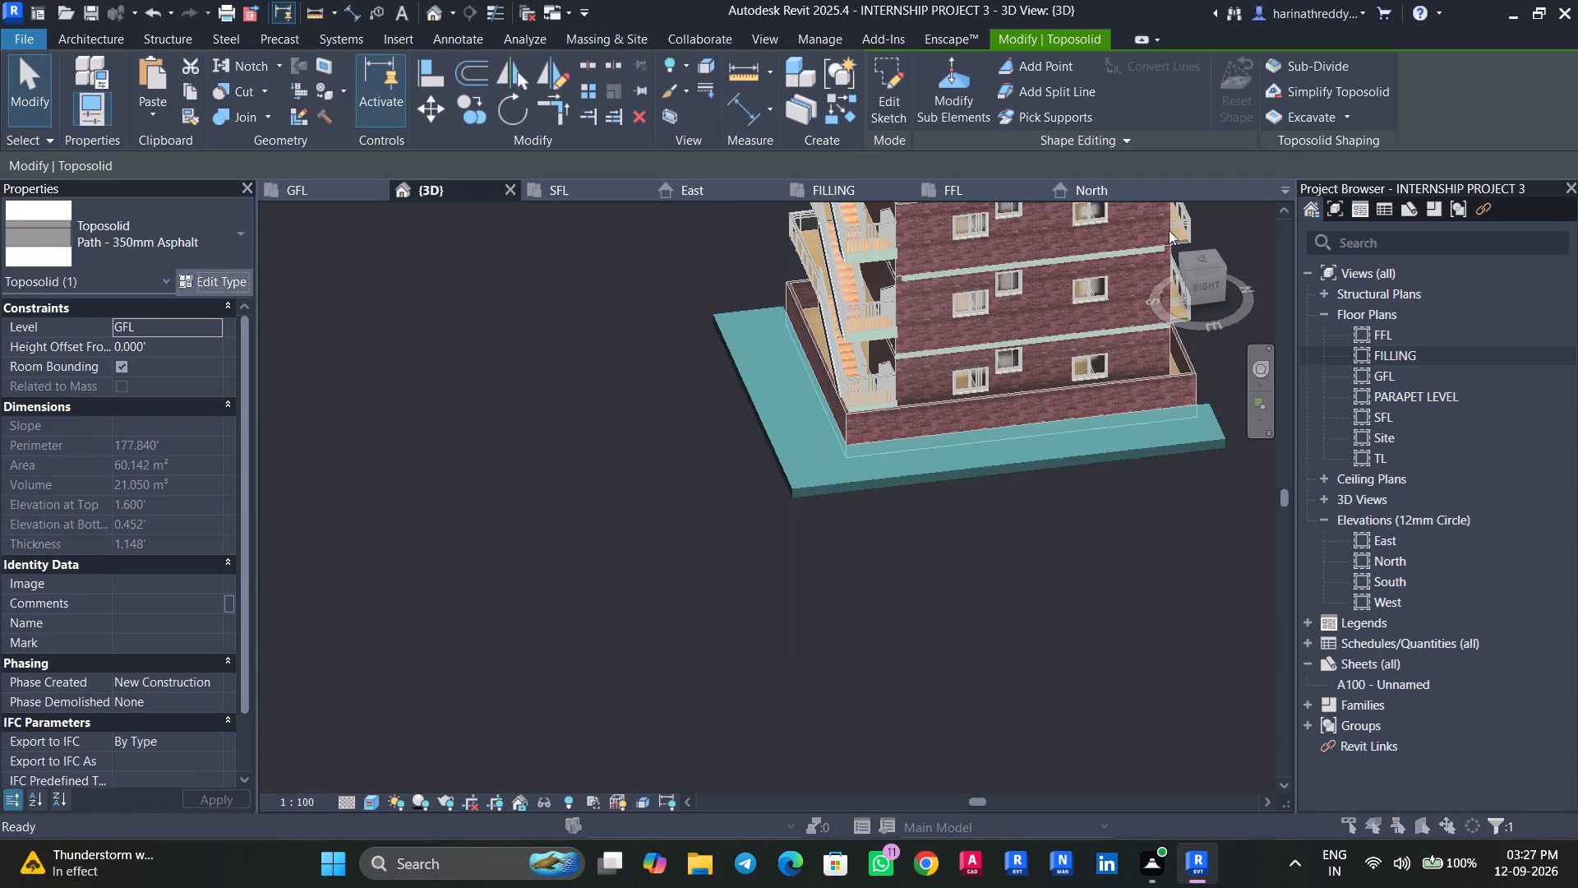
{"action": "left_click", "coordinate": [1530, 251]}
{"action": "left_click", "coordinate": [867, 465]}
Set the Finish 1 layer material of the road's new type to Asphalt, Bitumen and apply the type changes.
{"action": "left_click", "coordinate": [1138, 377]}
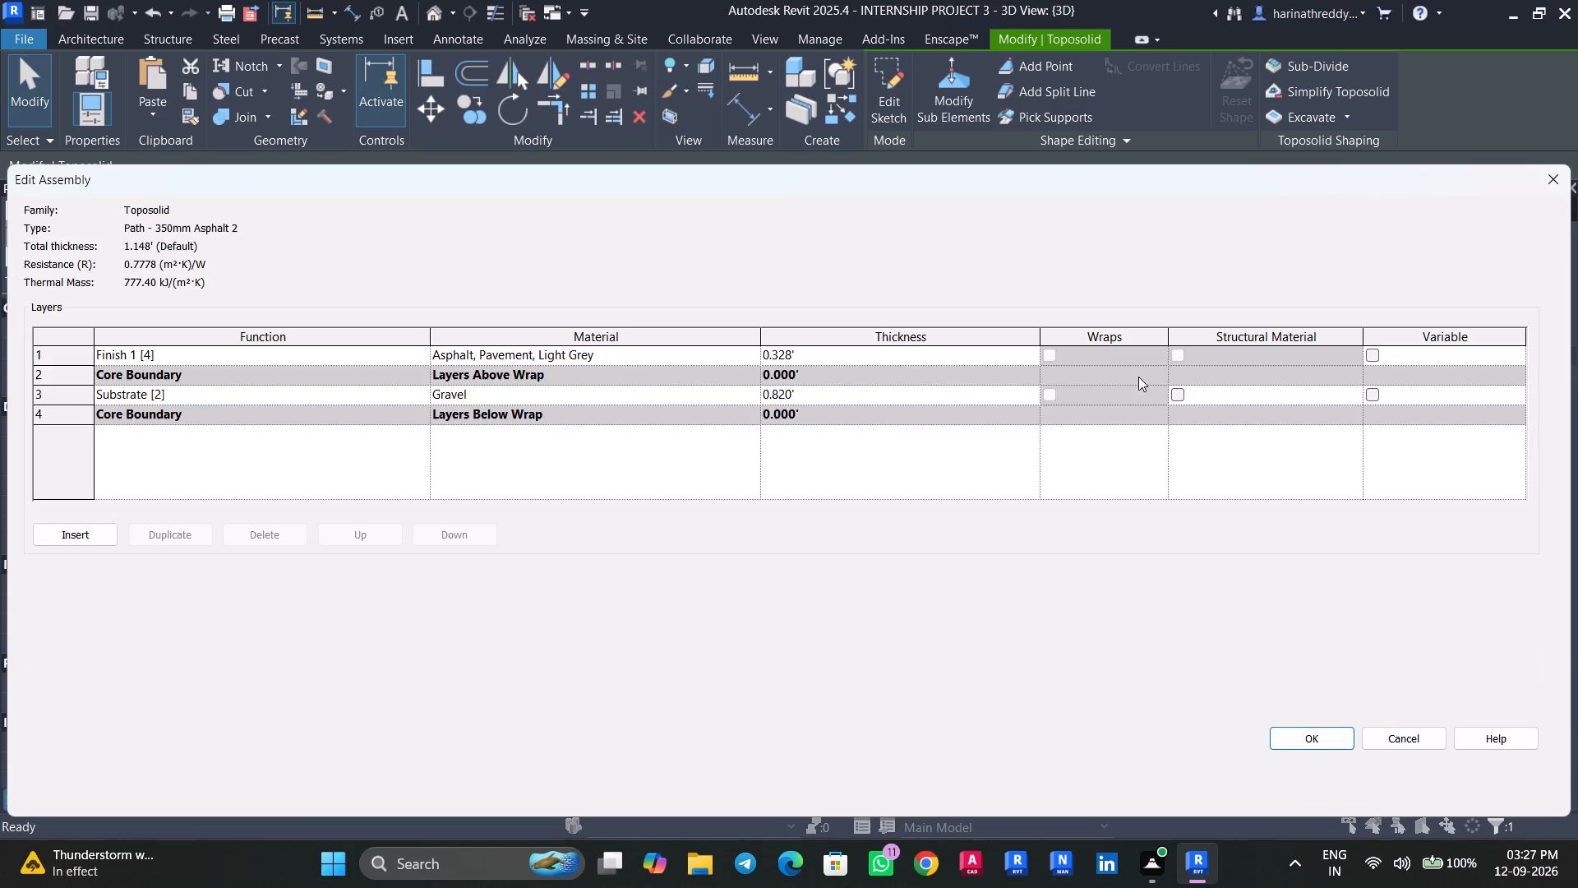
{"action": "left_click", "coordinate": [758, 353]}
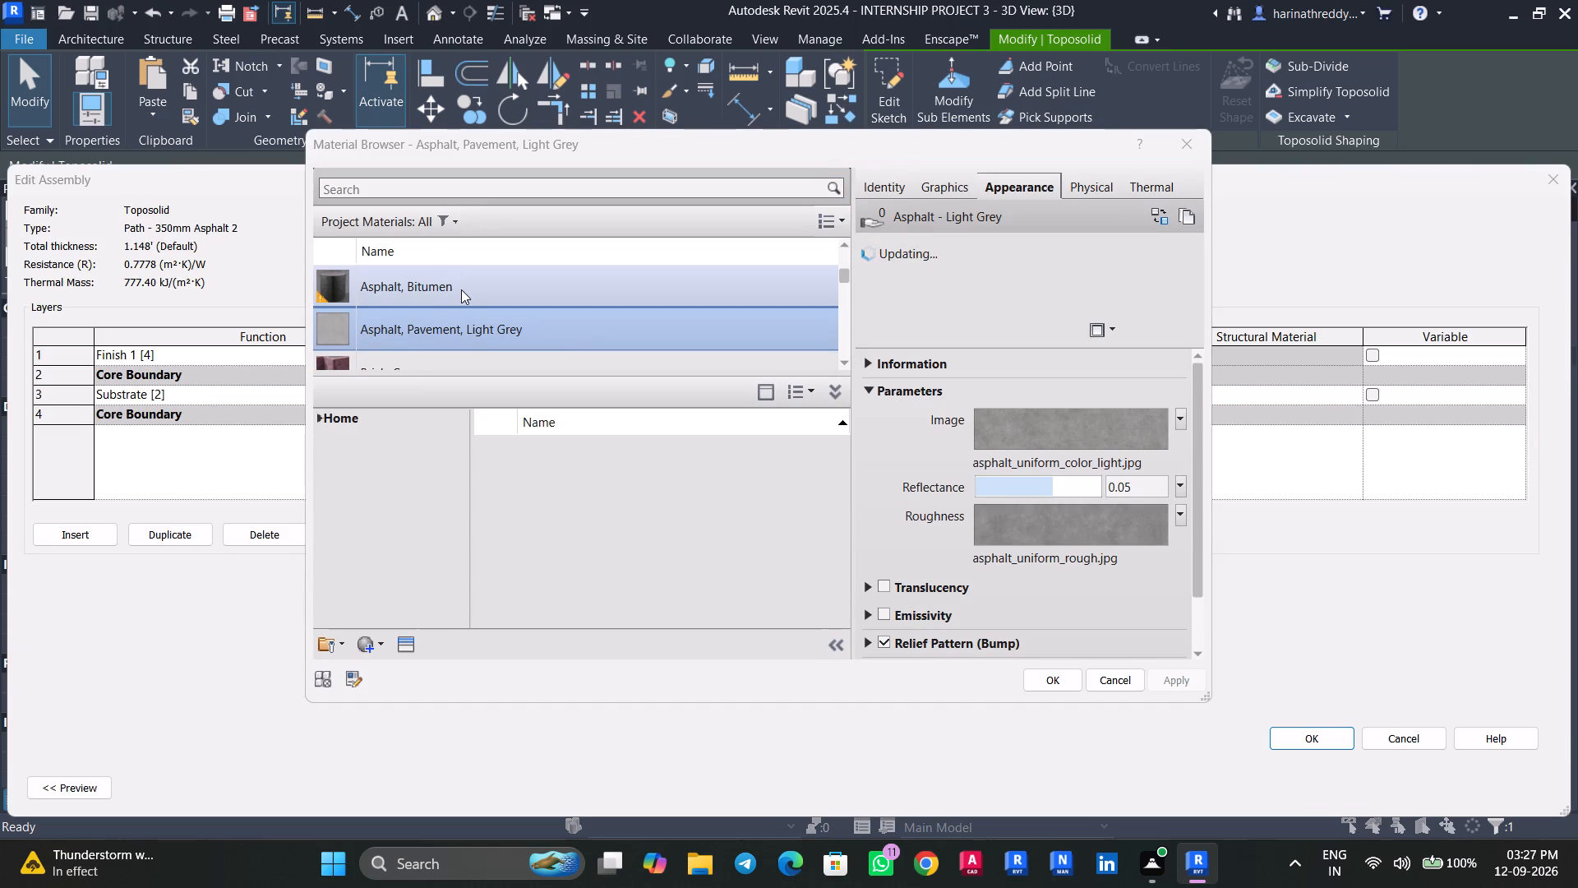
{"action": "left_click", "coordinate": [461, 289]}
{"action": "scroll", "coordinate": [441, 359], "scroll_direction": "up", "scroll_amount": 3}
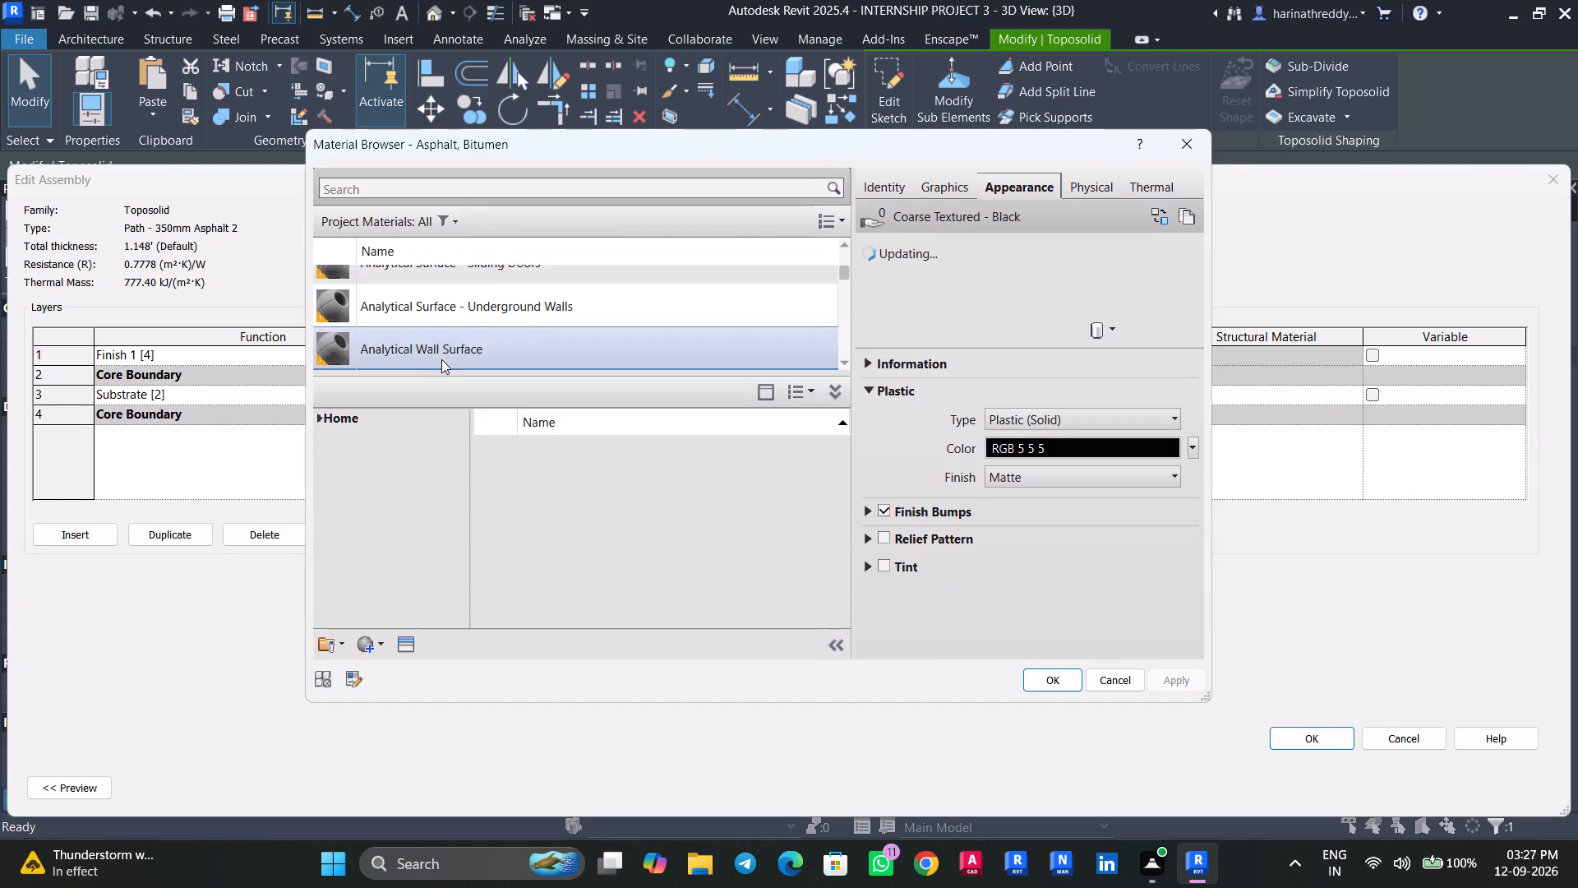
{"action": "scroll", "coordinate": [472, 341], "scroll_direction": "up", "scroll_amount": 2}
{"action": "scroll", "coordinate": [472, 340], "scroll_direction": "down", "scroll_amount": 4}
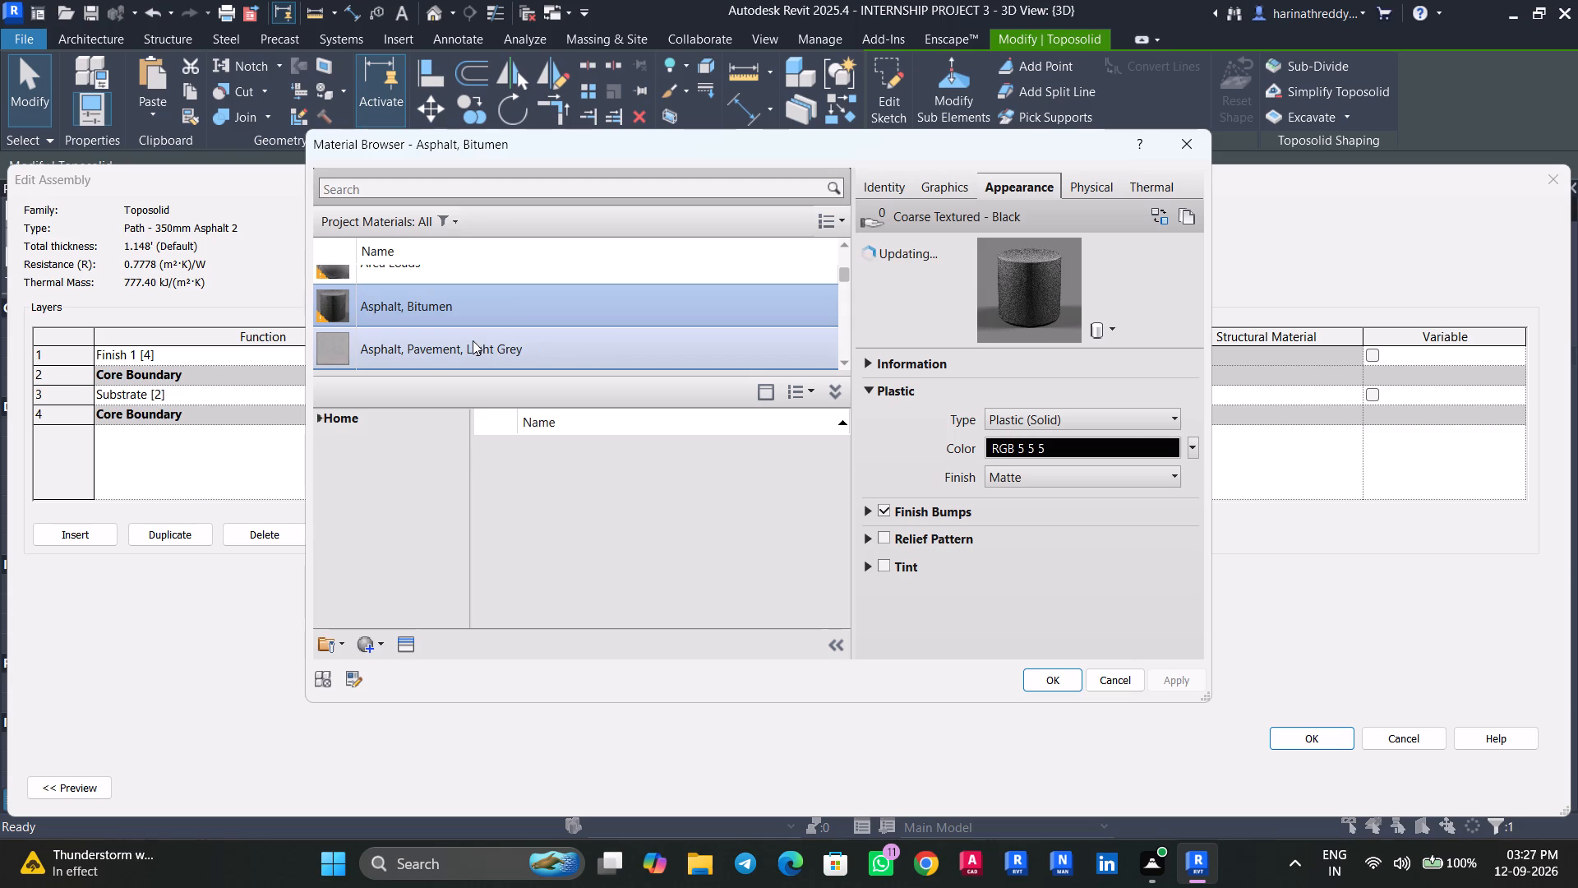
{"action": "scroll", "coordinate": [603, 330], "scroll_direction": "up", "scroll_amount": 1}
{"action": "scroll", "coordinate": [603, 330], "scroll_direction": "down", "scroll_amount": 1}
{"action": "scroll", "coordinate": [603, 330], "scroll_direction": "up", "scroll_amount": 1}
{"action": "scroll", "coordinate": [603, 330], "scroll_direction": "down", "scroll_amount": 1}
{"action": "left_click", "coordinate": [1037, 673]}
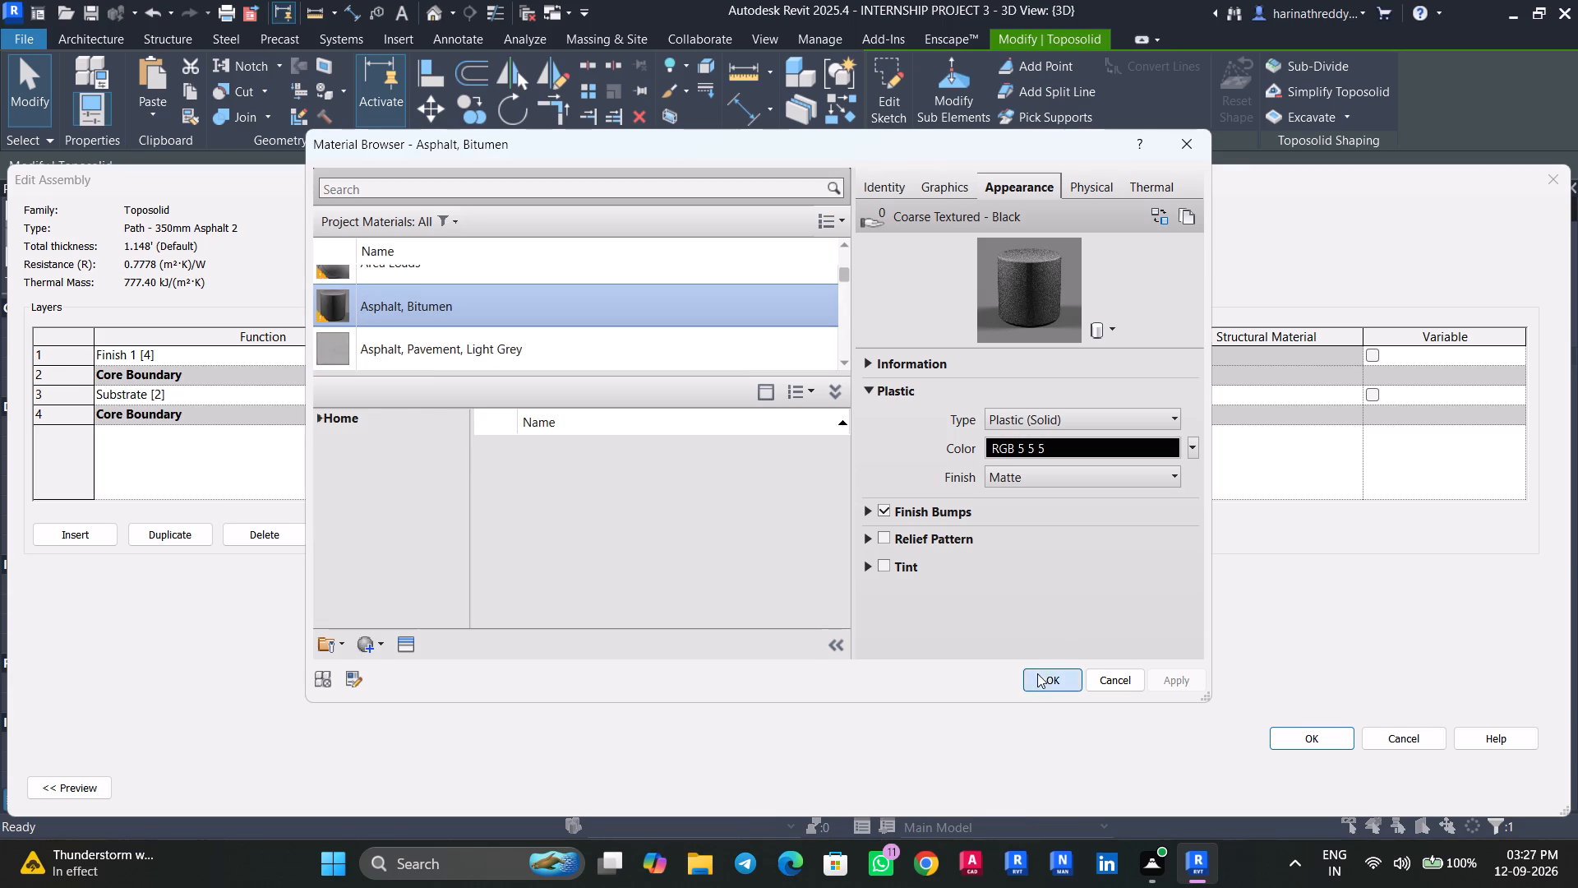
{"action": "left_click", "coordinate": [1331, 735]}
{"action": "left_click", "coordinate": [1553, 780]}
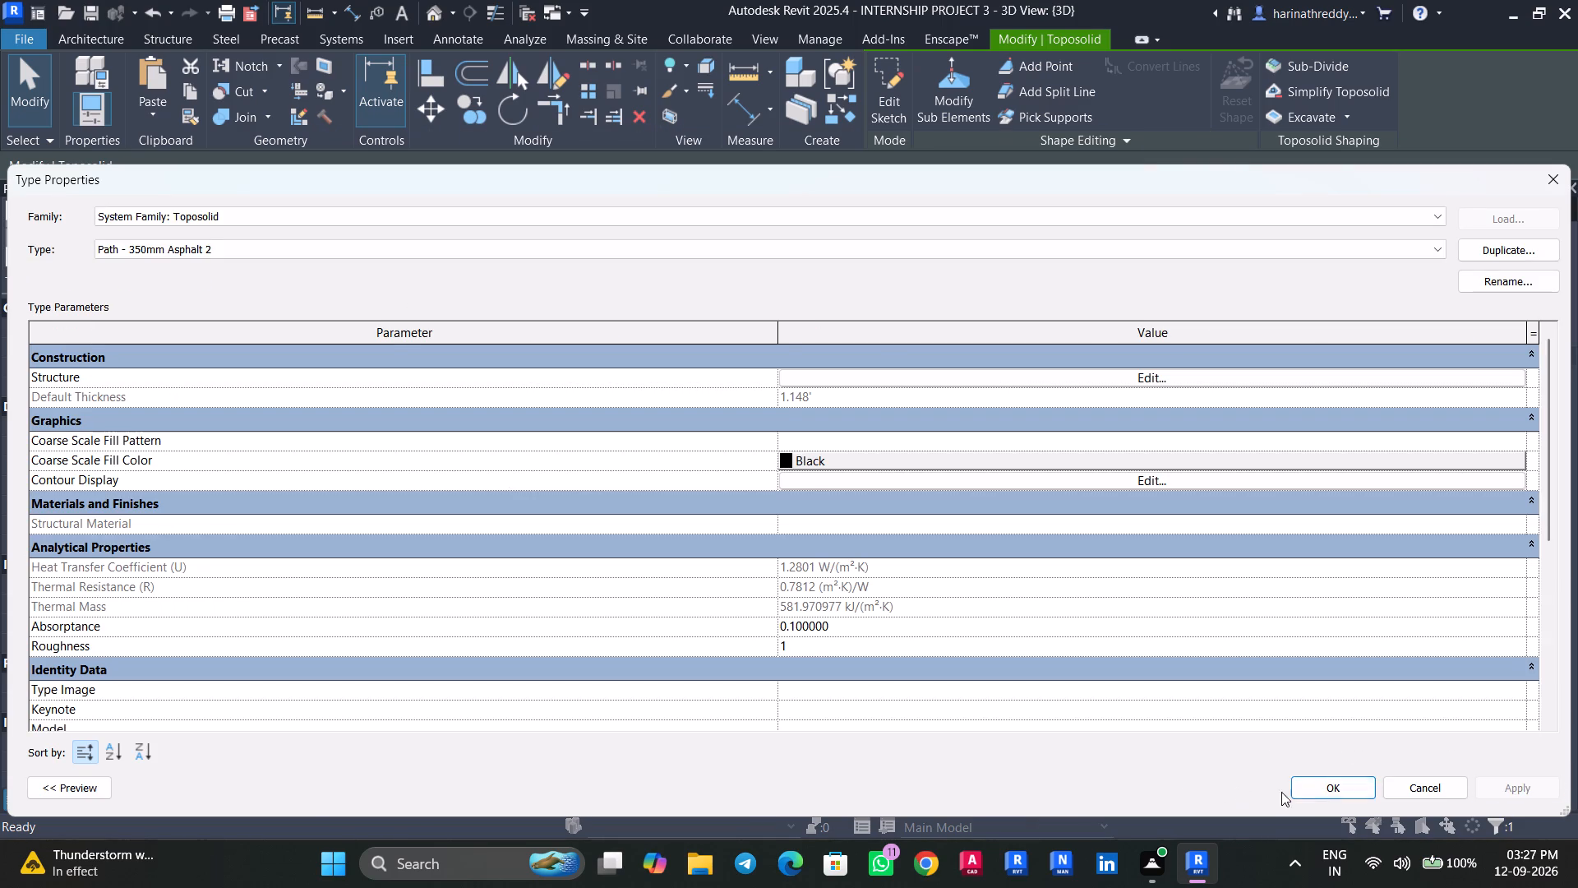
{"action": "left_click", "coordinate": [1321, 792]}
{"action": "key", "text": "Escape"}
Inspect the road's asphalt surface and edges around the building in 3D.
{"action": "scroll", "coordinate": [669, 483], "scroll_direction": "up", "scroll_amount": 2}
{"action": "scroll", "coordinate": [669, 483], "scroll_direction": "down", "scroll_amount": 1}
{"action": "scroll", "coordinate": [669, 483], "scroll_direction": "up", "scroll_amount": 3}
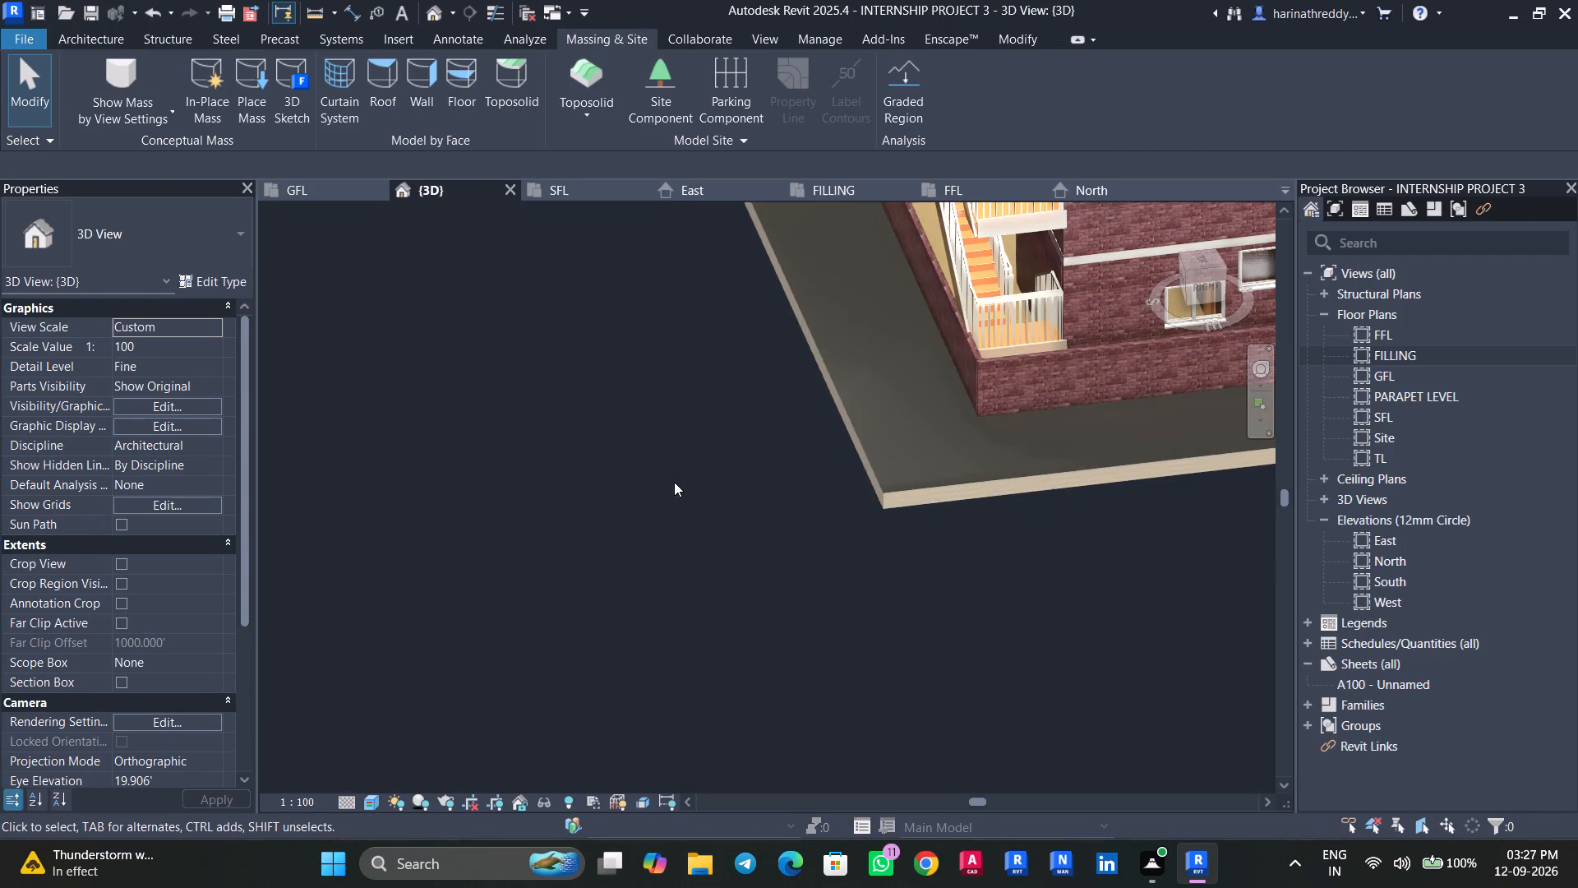
{"action": "scroll", "coordinate": [811, 470], "scroll_direction": "up", "scroll_amount": 13}
{"action": "middle_click_drag", "start_coordinate": [1017, 448], "coordinate": [634, 599]}
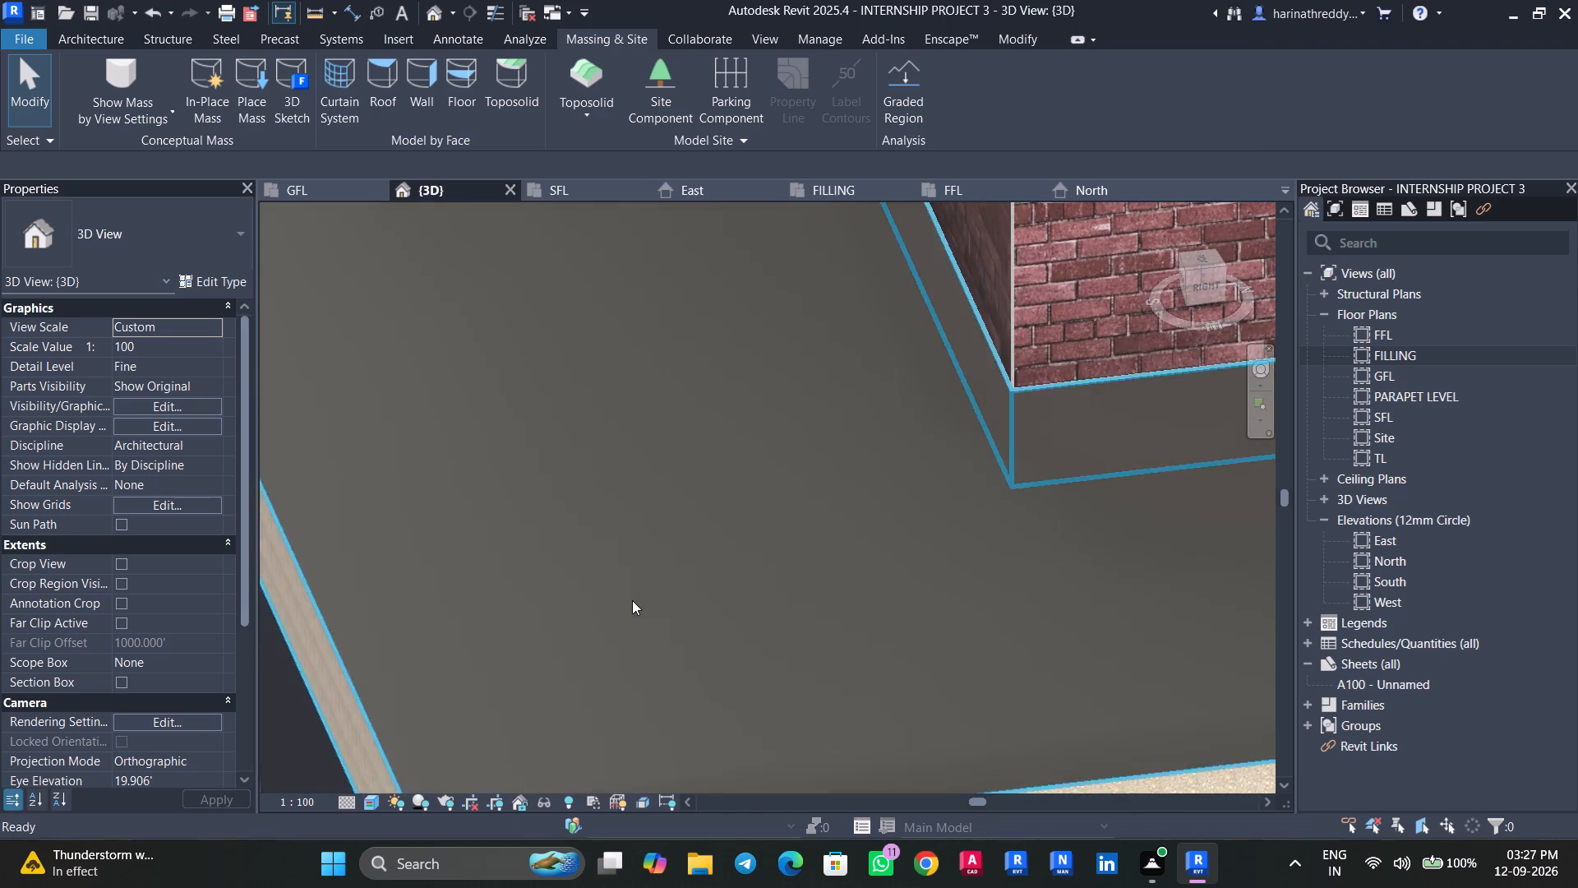
{"action": "scroll", "coordinate": [632, 599], "scroll_direction": "down", "scroll_amount": 16}
{"action": "middle_click_drag", "start_coordinate": [461, 628], "coordinate": [509, 600], "text": "shift"}
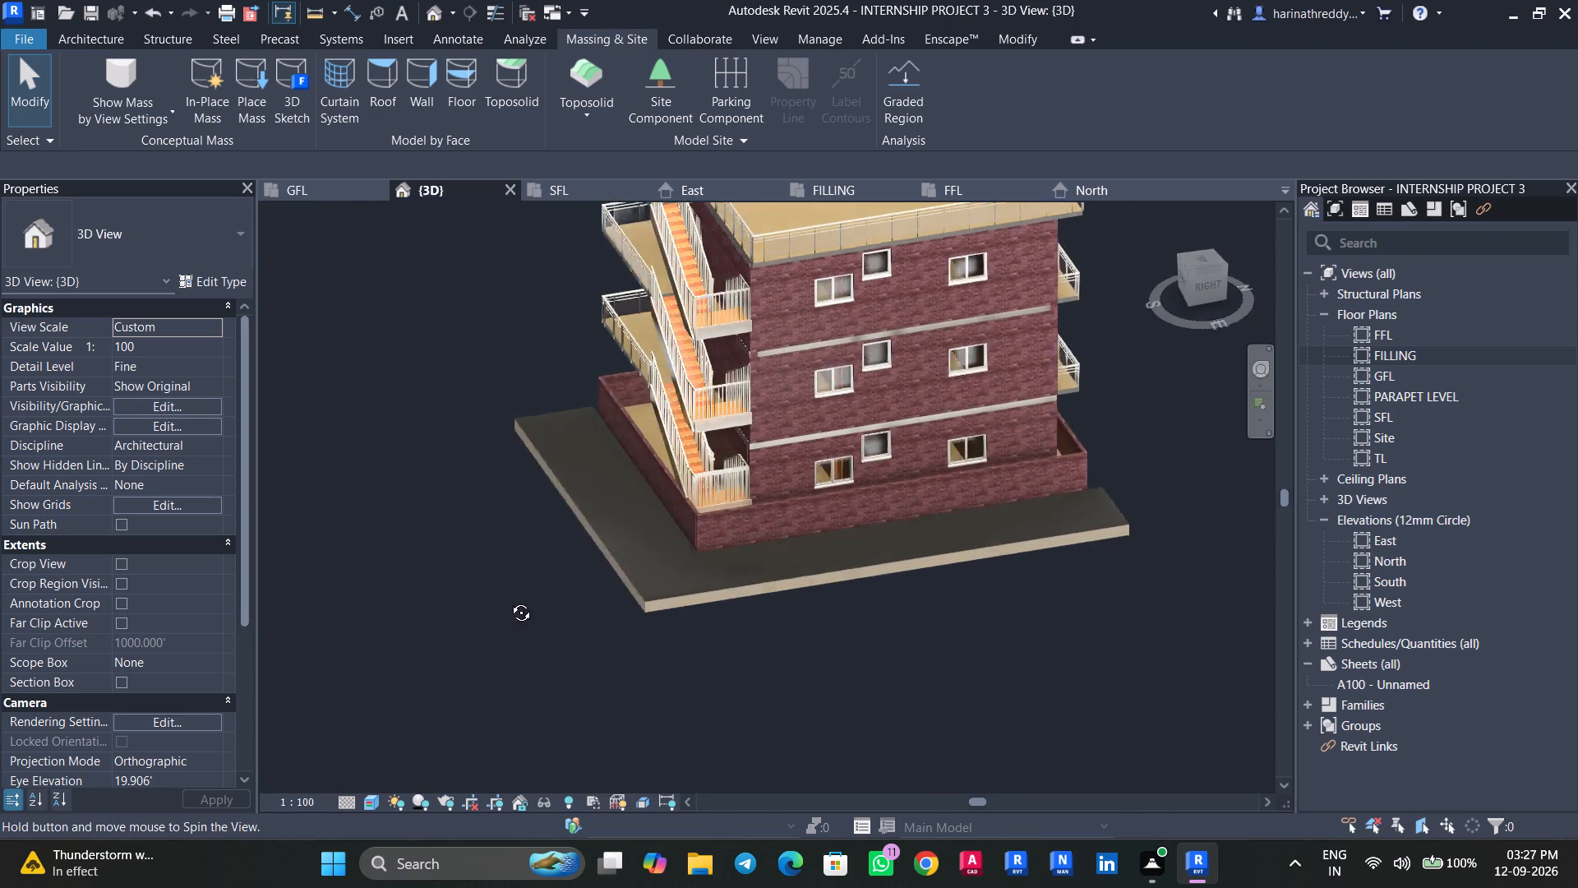
{"action": "middle_click_drag", "start_coordinate": [509, 600], "coordinate": [989, 727], "text": "shift"}
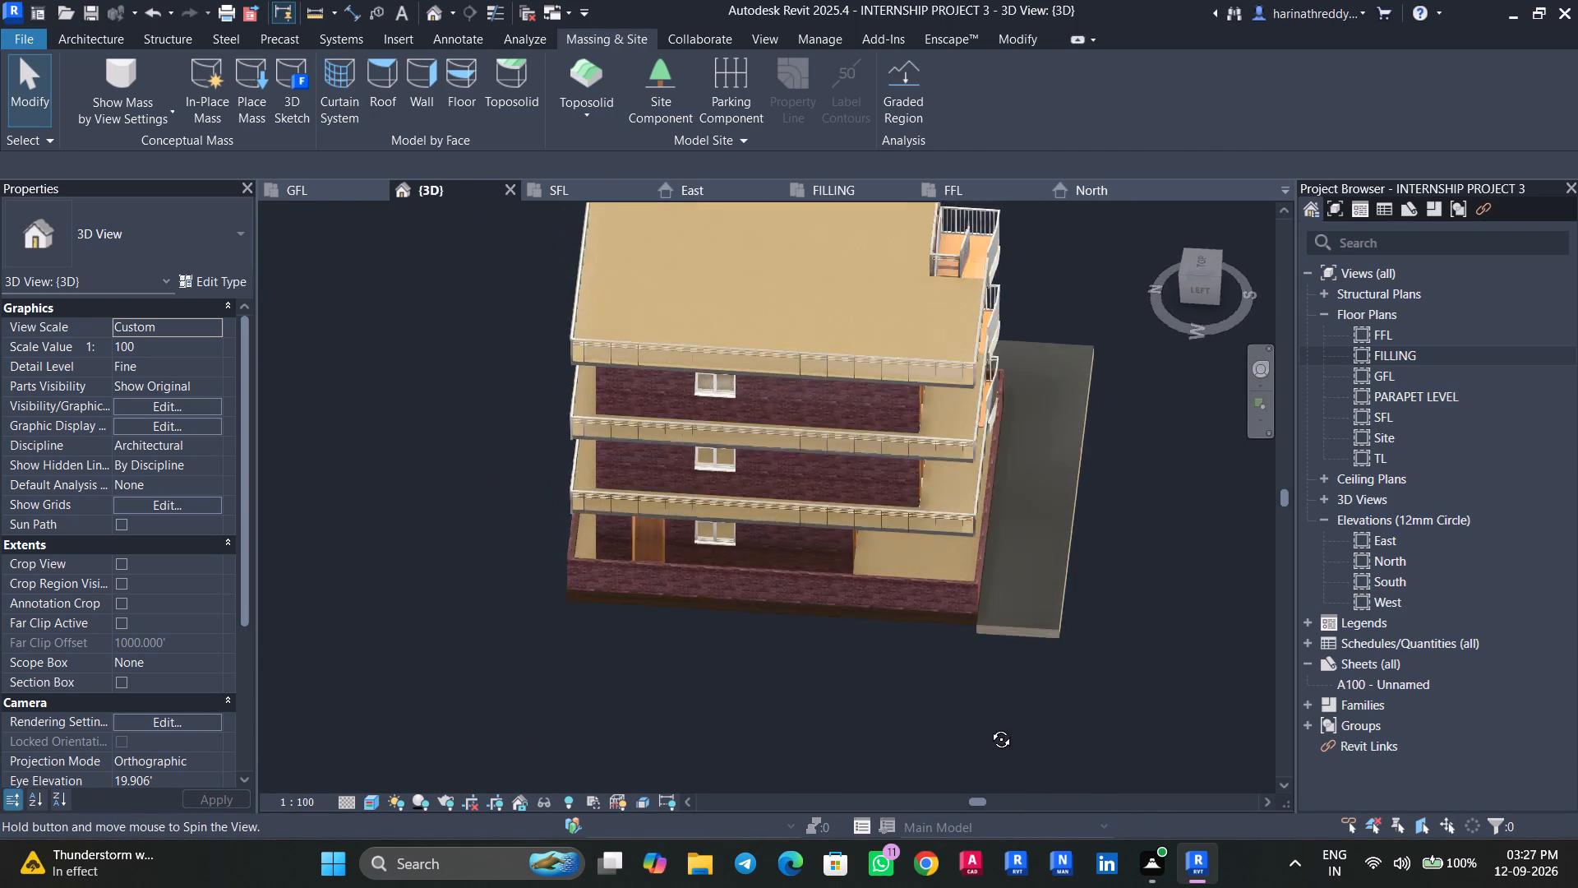
{"action": "middle_click_drag", "start_coordinate": [989, 727], "coordinate": [631, 627], "text": "shift"}
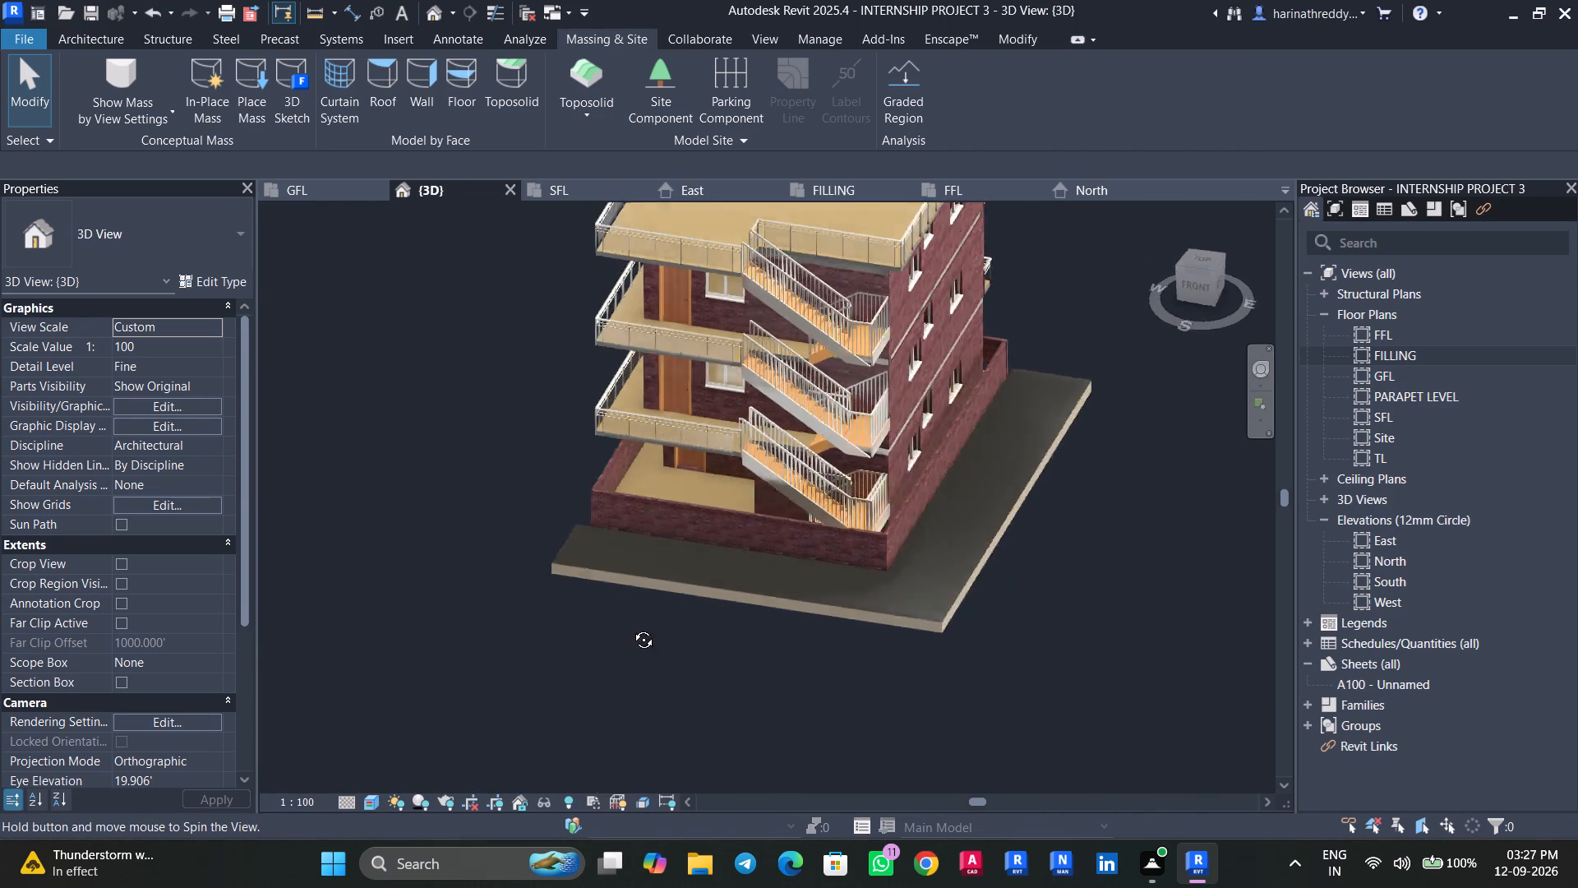
{"action": "middle_click_drag", "start_coordinate": [631, 627], "coordinate": [616, 636], "text": "shift"}
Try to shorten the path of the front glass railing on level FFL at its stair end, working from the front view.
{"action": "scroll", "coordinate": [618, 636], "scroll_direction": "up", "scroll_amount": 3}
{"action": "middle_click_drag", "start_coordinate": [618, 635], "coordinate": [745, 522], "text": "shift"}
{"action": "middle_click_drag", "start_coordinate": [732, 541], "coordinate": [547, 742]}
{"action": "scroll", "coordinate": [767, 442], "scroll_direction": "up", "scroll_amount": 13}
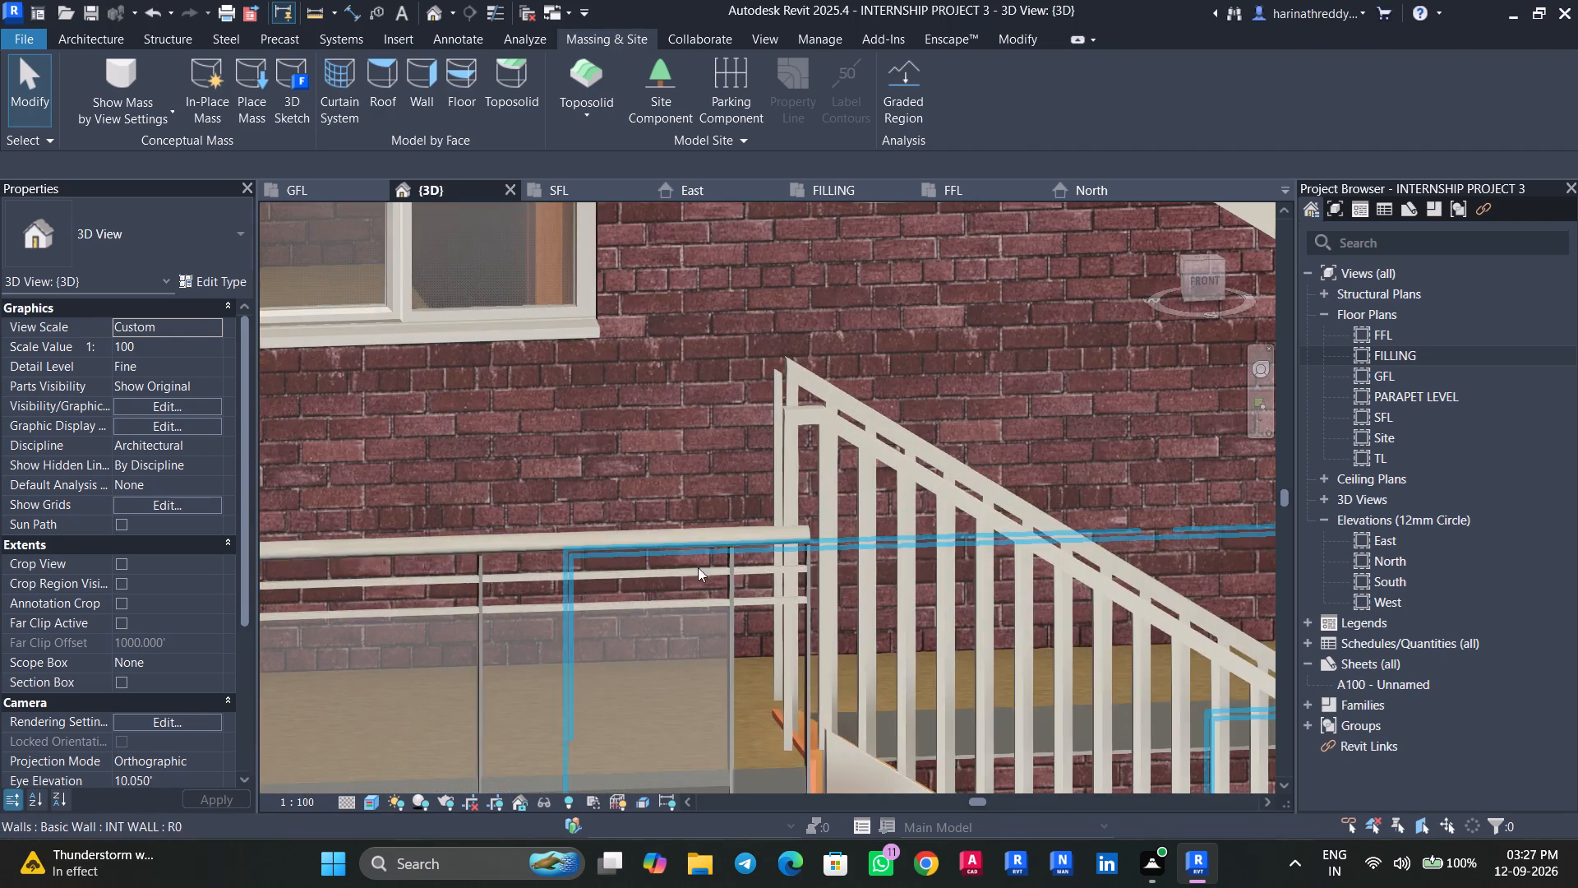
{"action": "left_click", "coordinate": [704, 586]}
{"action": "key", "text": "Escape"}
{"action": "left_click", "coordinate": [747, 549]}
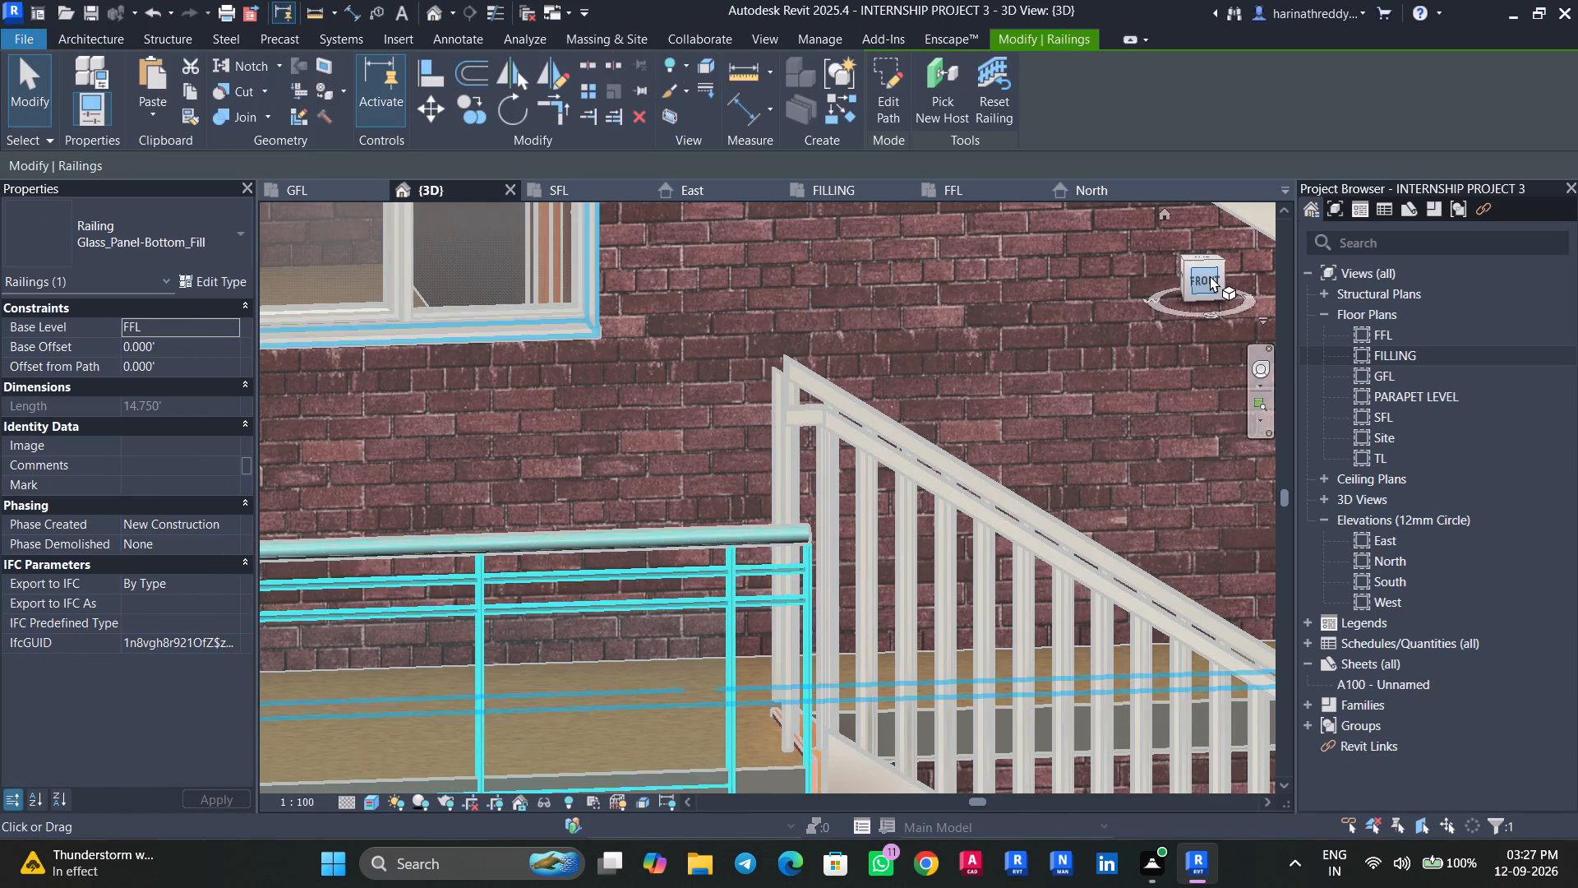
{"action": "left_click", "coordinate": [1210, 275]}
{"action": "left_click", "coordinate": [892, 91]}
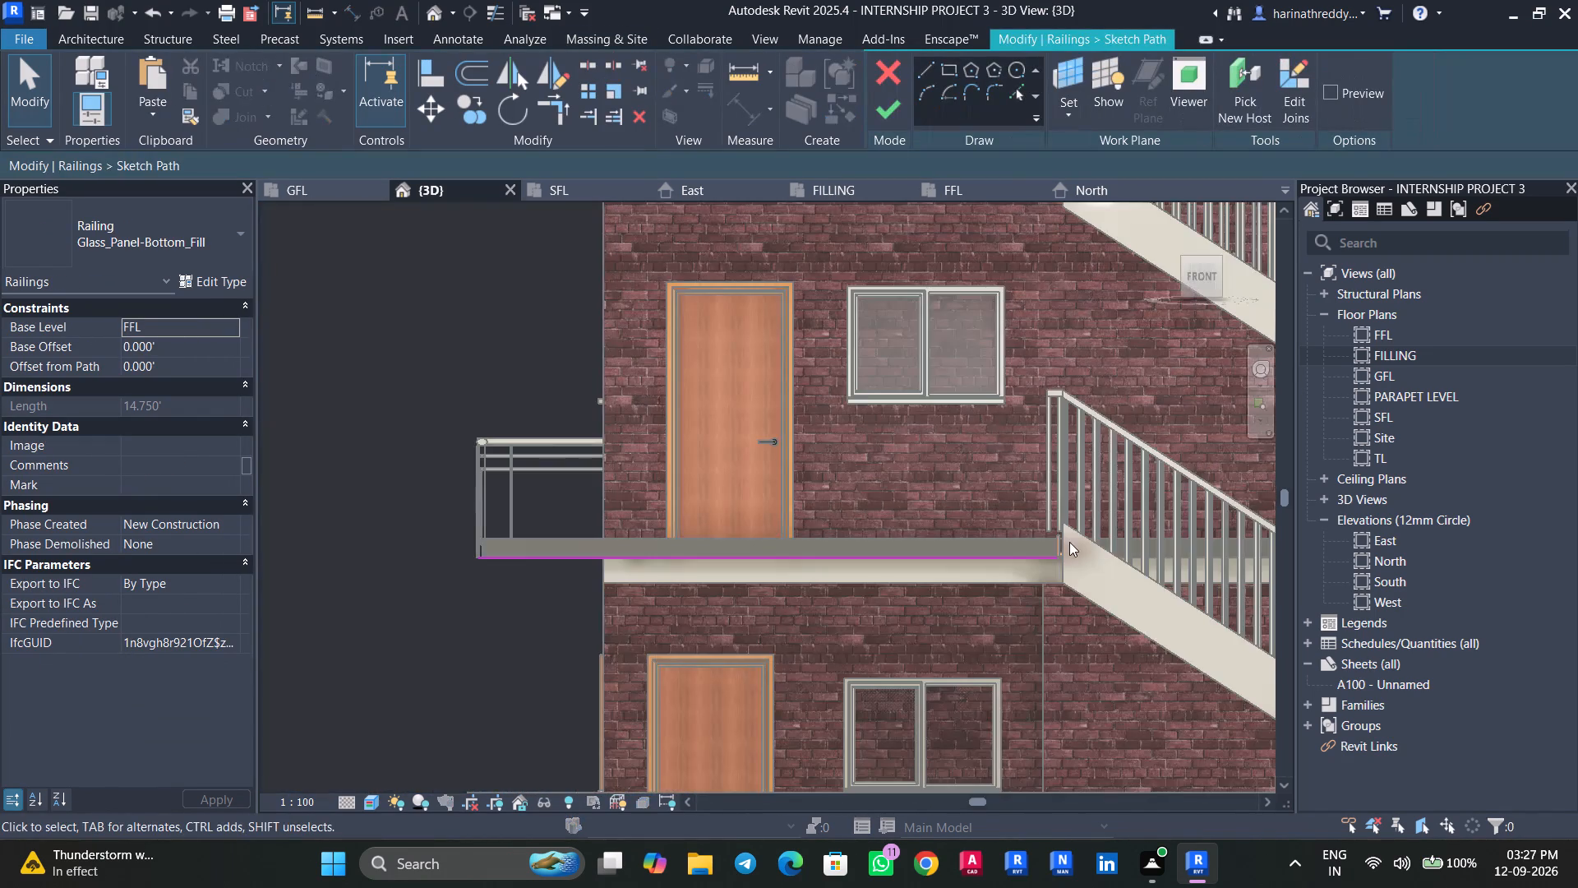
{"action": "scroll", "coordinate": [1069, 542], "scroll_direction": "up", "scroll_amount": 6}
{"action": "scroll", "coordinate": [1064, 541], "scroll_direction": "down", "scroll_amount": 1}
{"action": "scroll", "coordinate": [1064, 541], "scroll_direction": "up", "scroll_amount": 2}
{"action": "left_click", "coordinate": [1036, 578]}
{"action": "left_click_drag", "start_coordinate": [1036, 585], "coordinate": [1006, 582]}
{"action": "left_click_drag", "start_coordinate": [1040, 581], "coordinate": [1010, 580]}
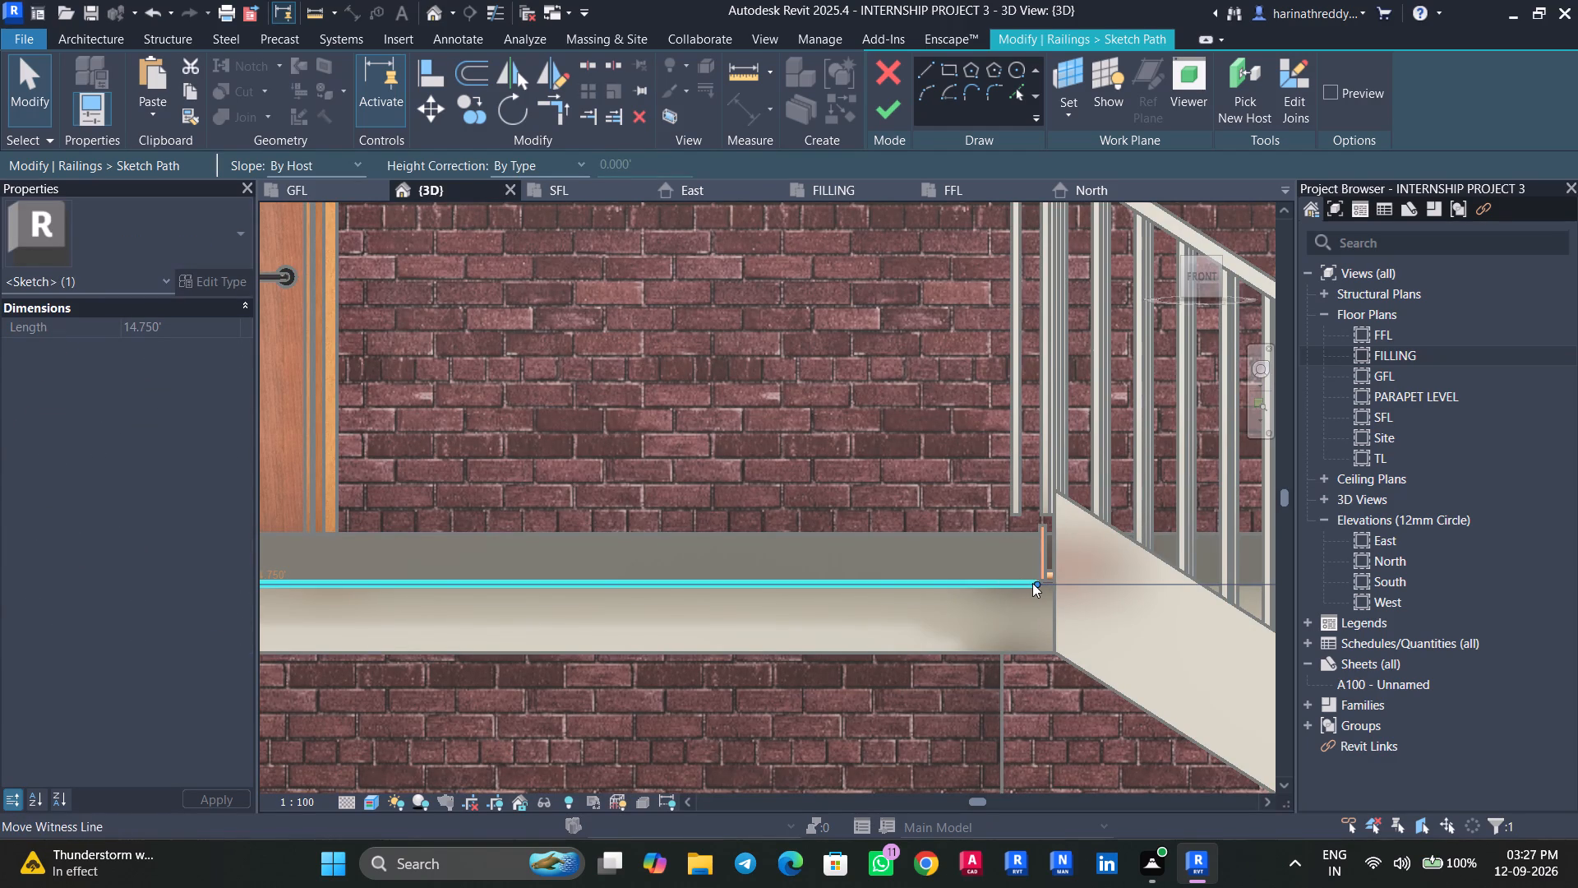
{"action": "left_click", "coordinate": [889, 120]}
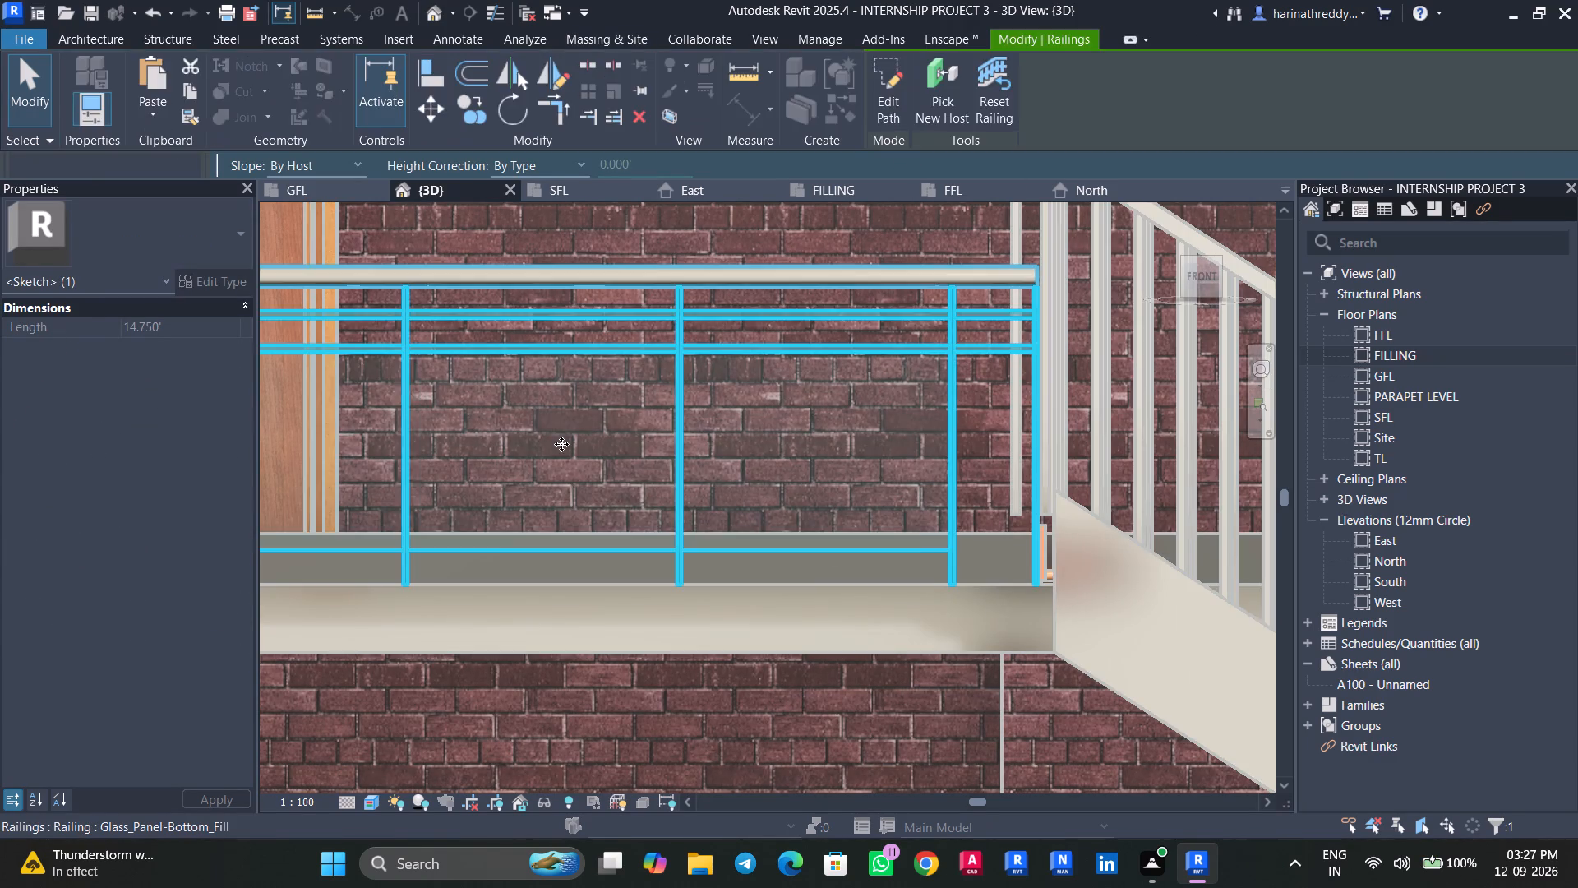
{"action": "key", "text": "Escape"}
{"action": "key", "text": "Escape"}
Examine the balcony railings, stairs and road from all sides of the building in 3D.
{"action": "scroll", "coordinate": [459, 501], "scroll_direction": "down", "scroll_amount": 15}
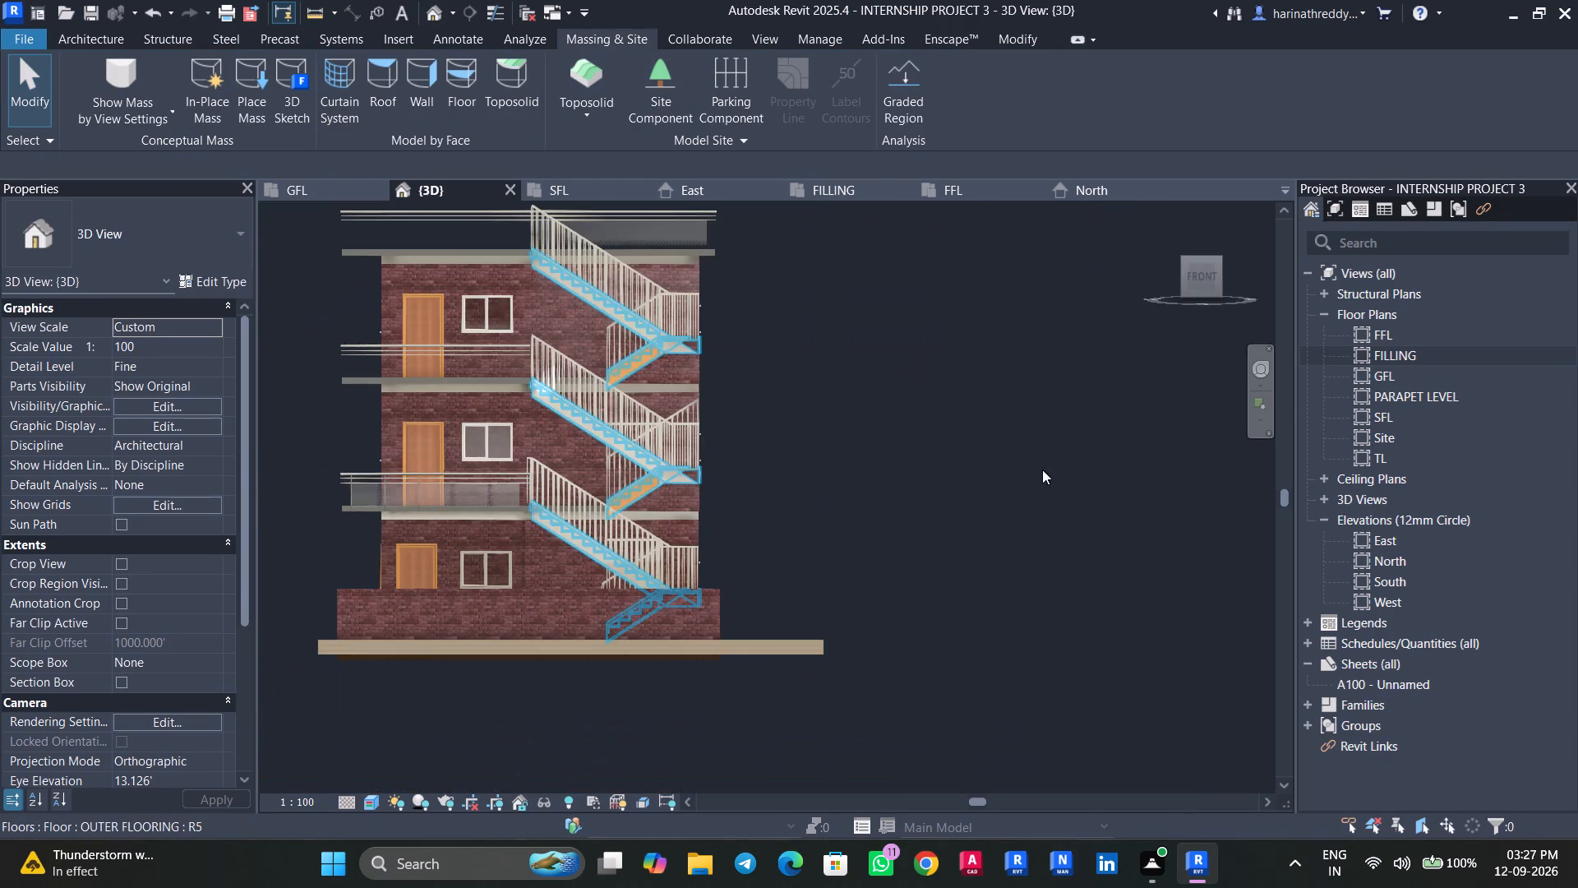
{"action": "middle_click_drag", "start_coordinate": [1042, 469], "coordinate": [911, 696], "text": "shift"}
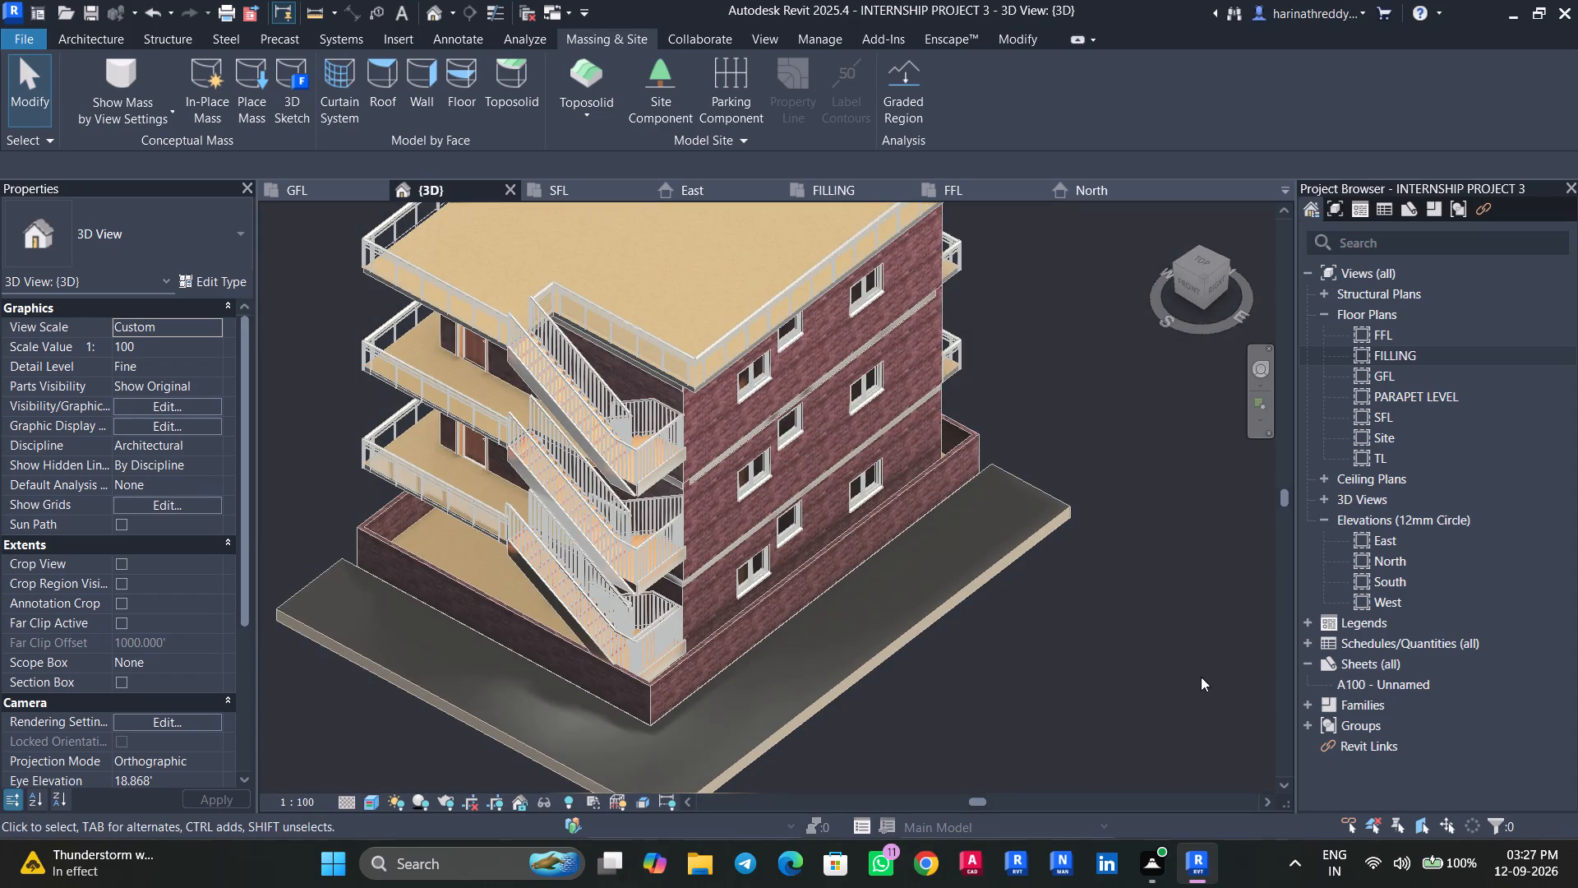
{"action": "middle_click_drag", "start_coordinate": [1185, 675], "coordinate": [789, 456], "text": "shift"}
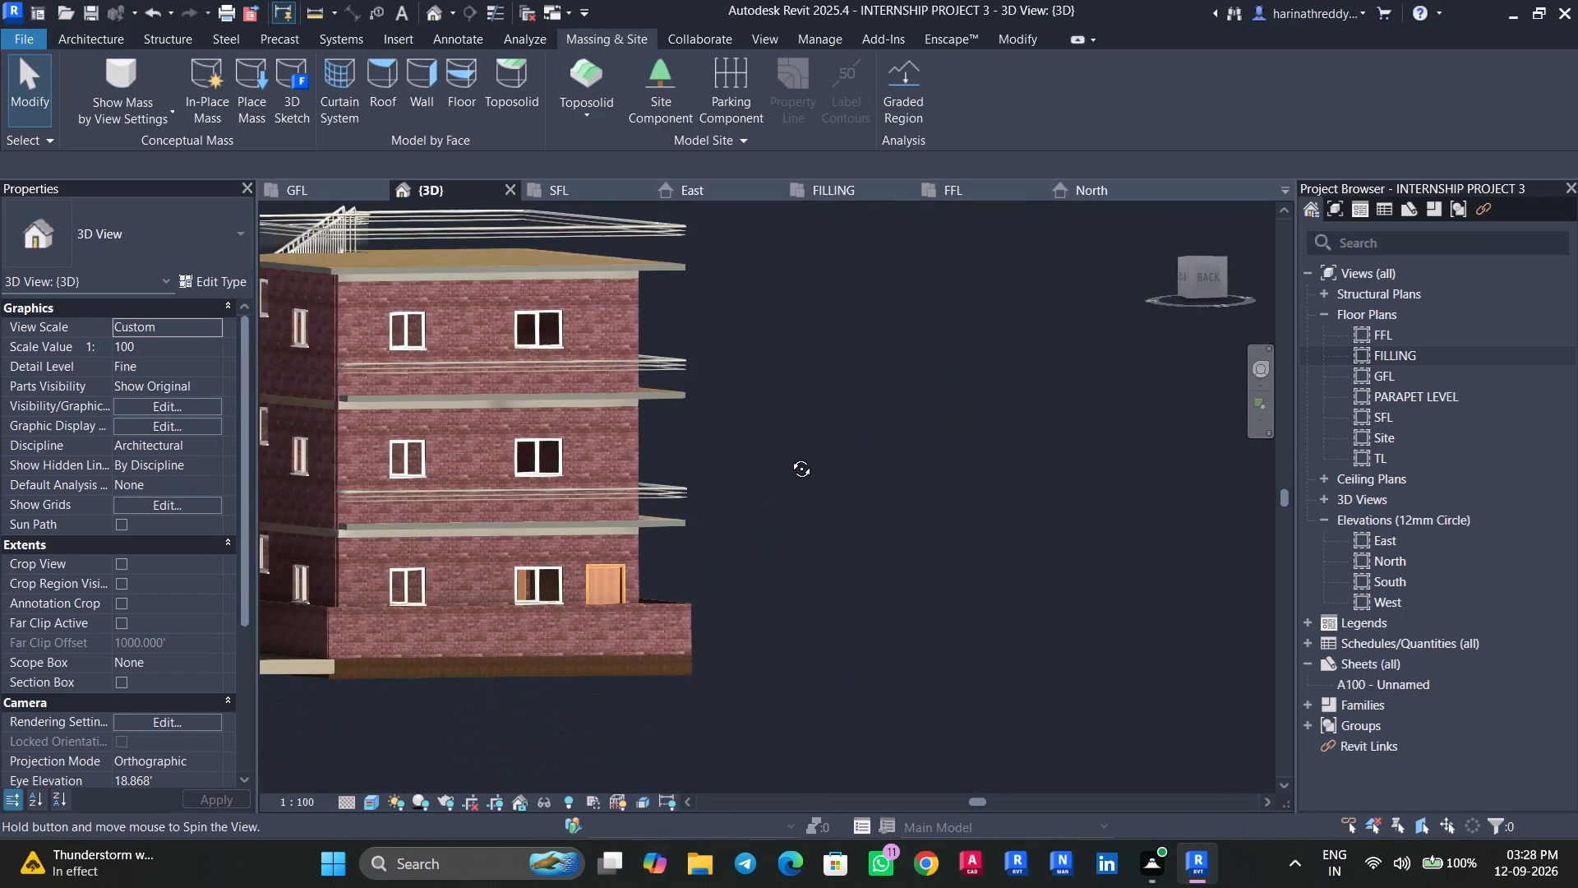
{"action": "middle_click_drag", "start_coordinate": [789, 456], "coordinate": [790, 456], "text": "shift"}
{"action": "left_click", "coordinate": [627, 354]}
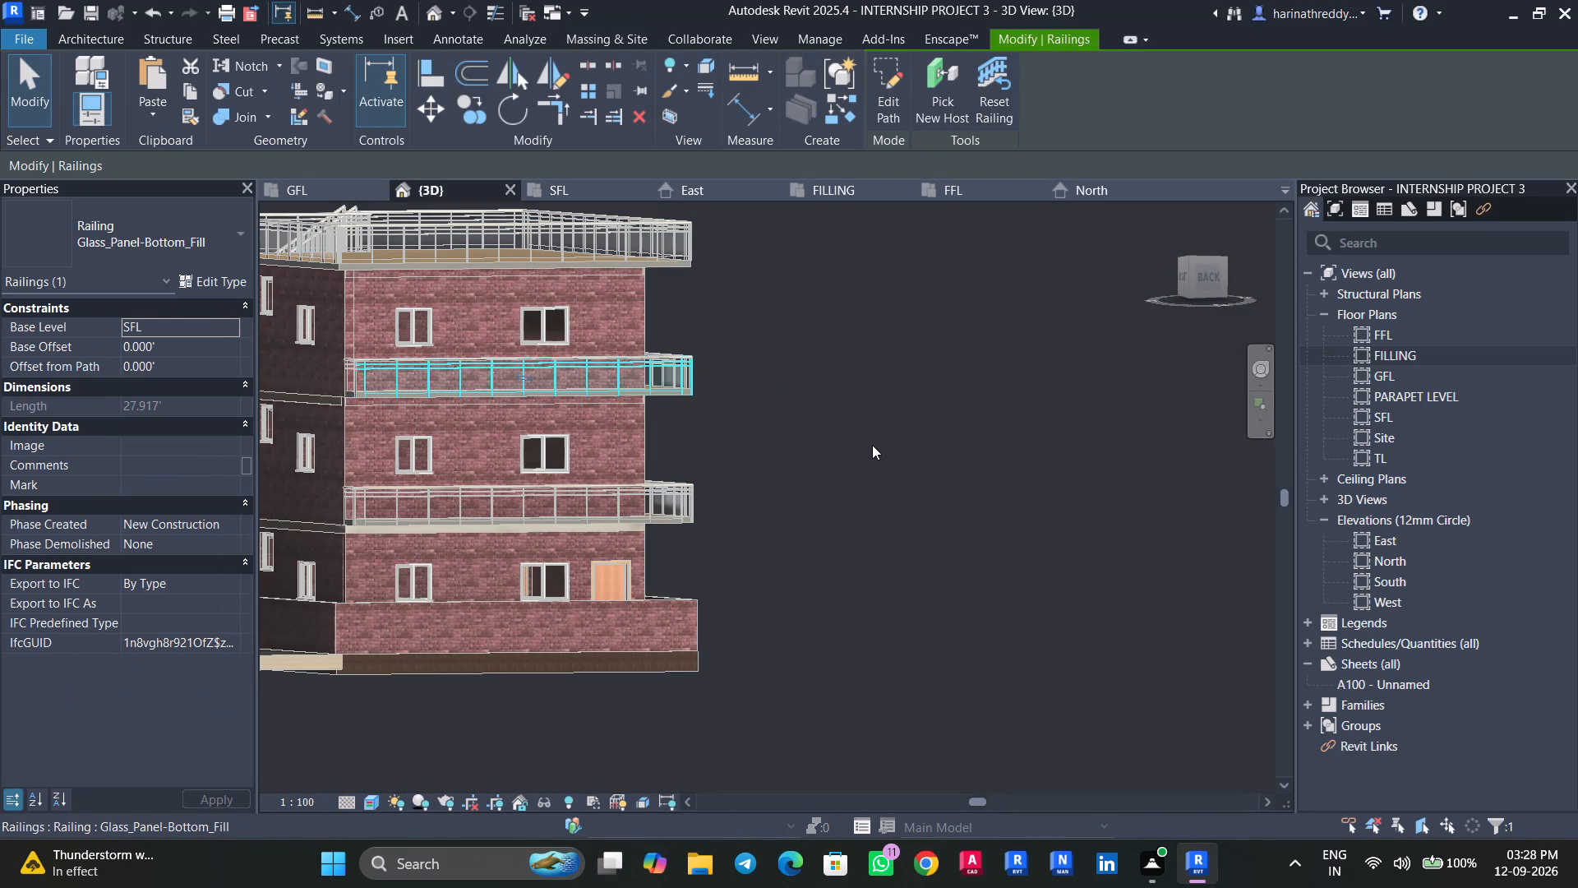
{"action": "key", "text": "Escape"}
{"action": "key", "text": "Escape"}
{"action": "middle_click_drag", "start_coordinate": [916, 495], "coordinate": [648, 599], "text": "shift"}
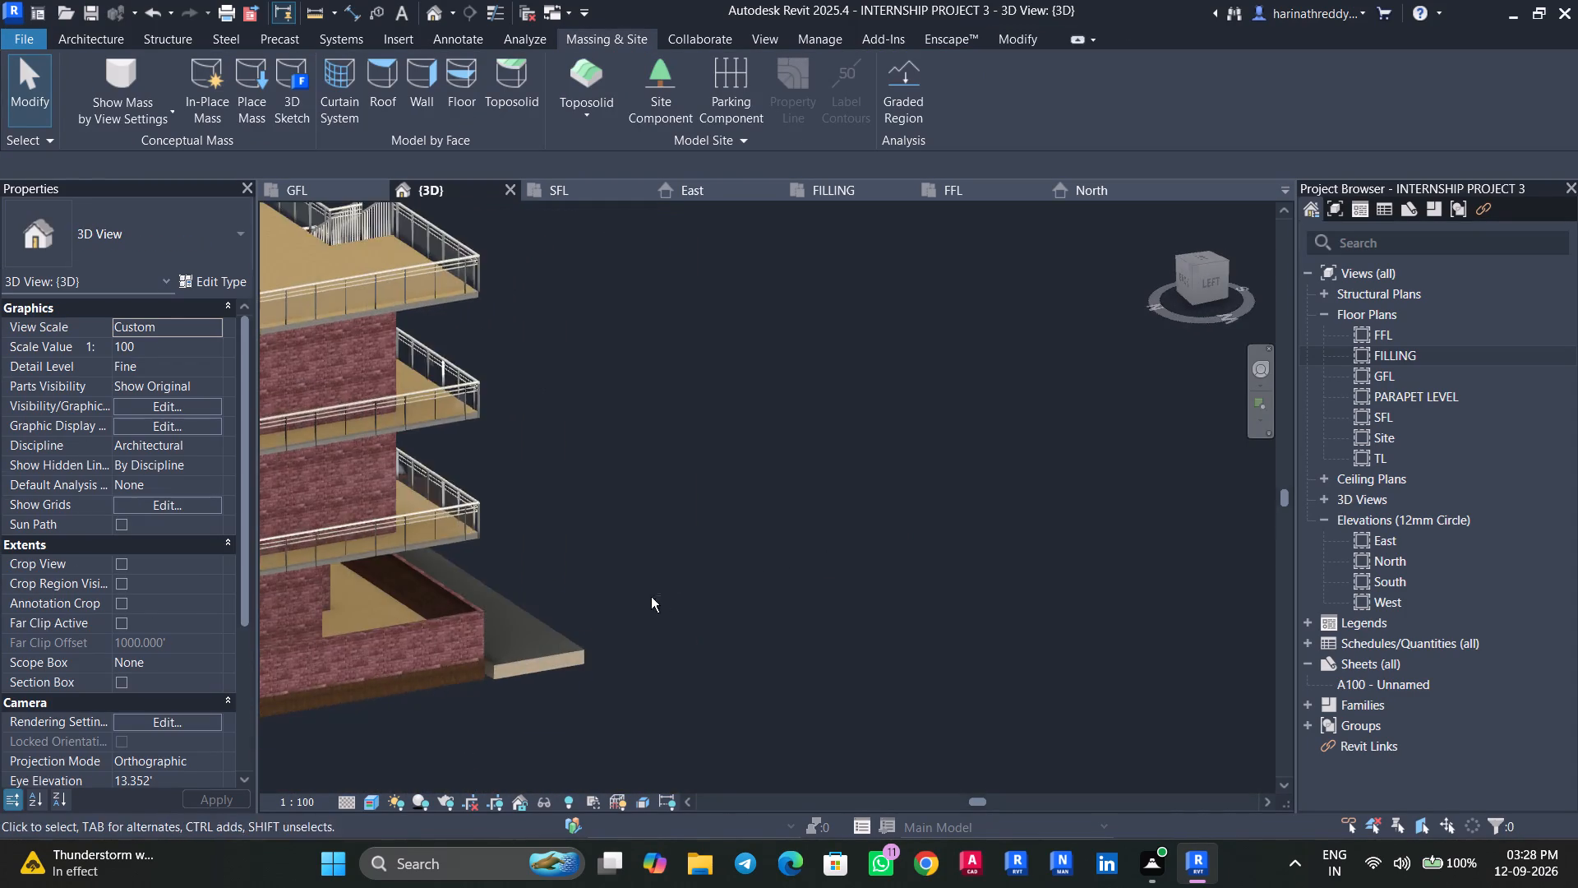
{"action": "middle_click_drag", "start_coordinate": [693, 541], "coordinate": [1008, 430]}
{"action": "middle_click_drag", "start_coordinate": [1036, 460], "coordinate": [674, 511], "text": "shift"}
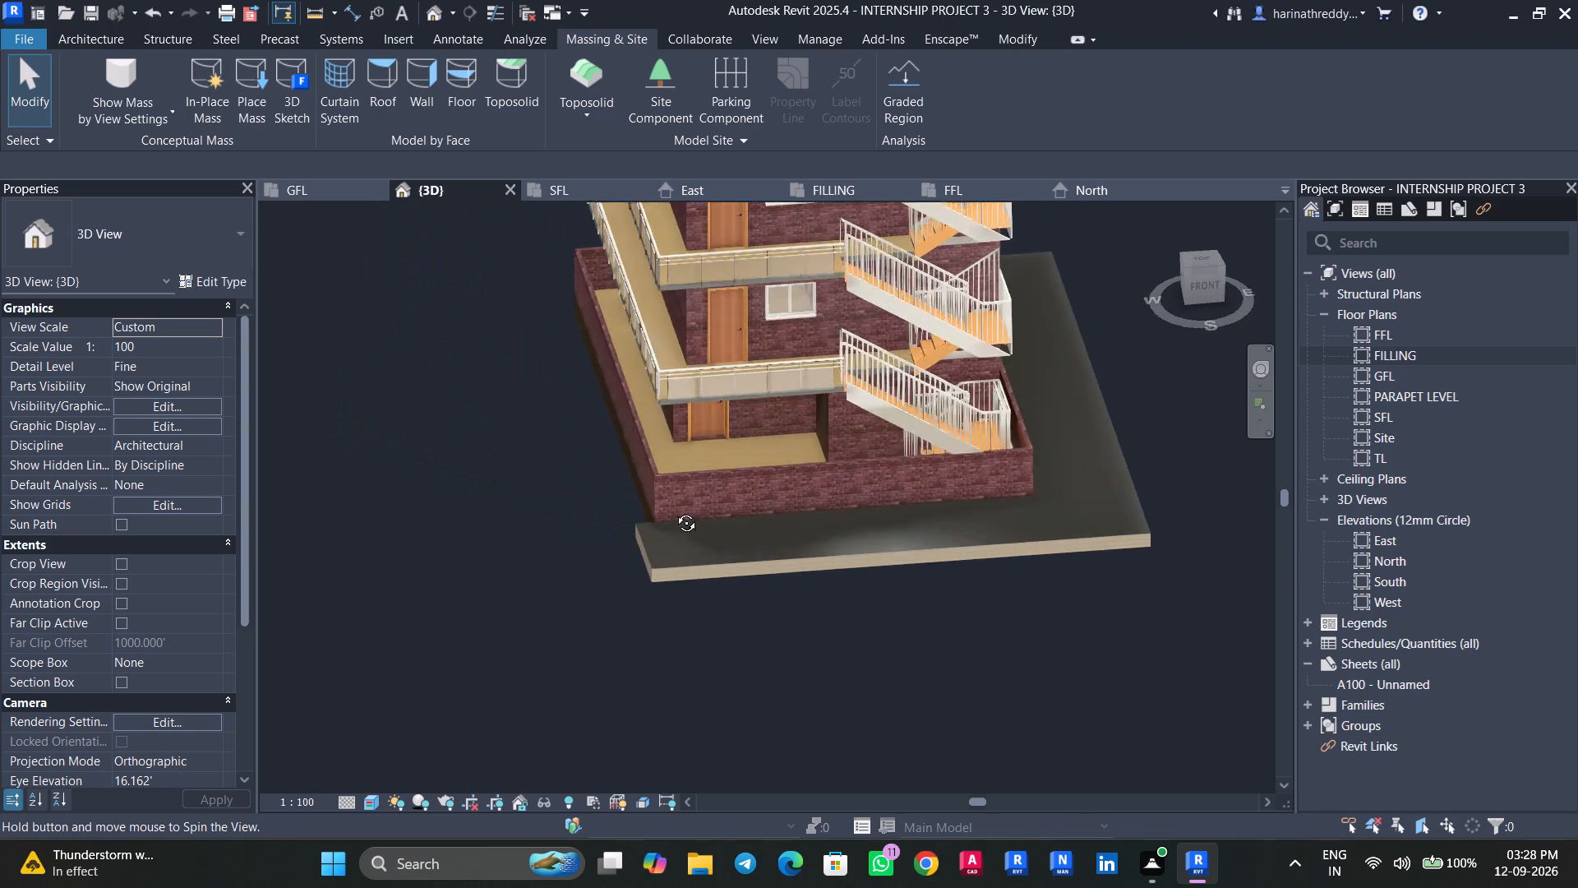
{"action": "middle_click_drag", "start_coordinate": [674, 511], "coordinate": [741, 377], "text": "shift"}
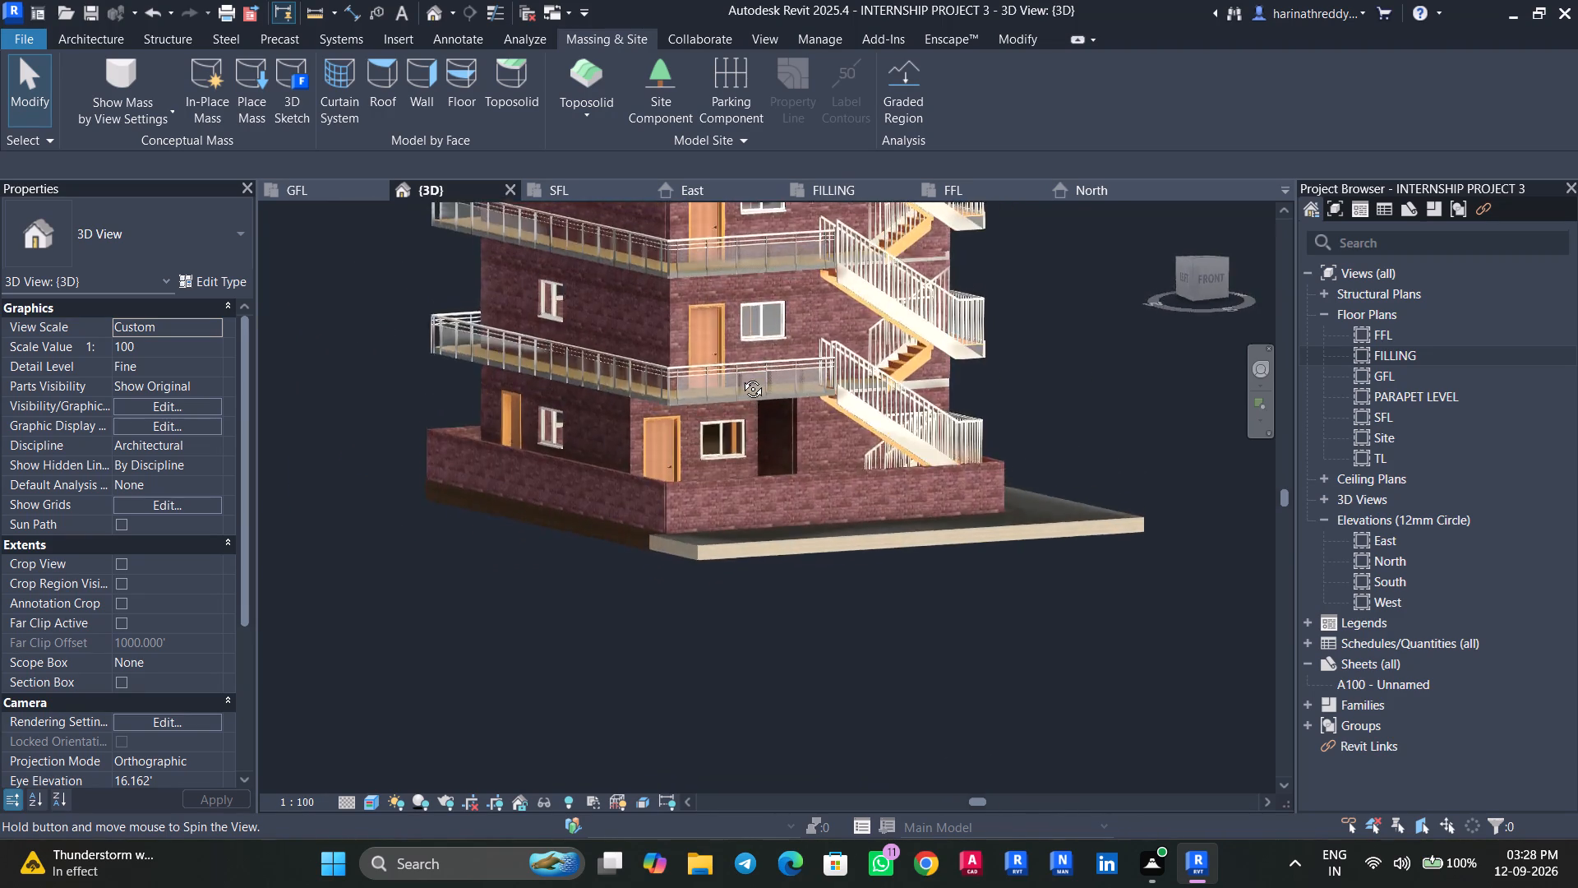
{"action": "middle_click_drag", "start_coordinate": [741, 377], "coordinate": [670, 320], "text": "shift"}
Pick the assembled stair as the new host for the middle flight's inner 1100mm railing.
{"action": "scroll", "coordinate": [967, 346], "scroll_direction": "up", "scroll_amount": 2}
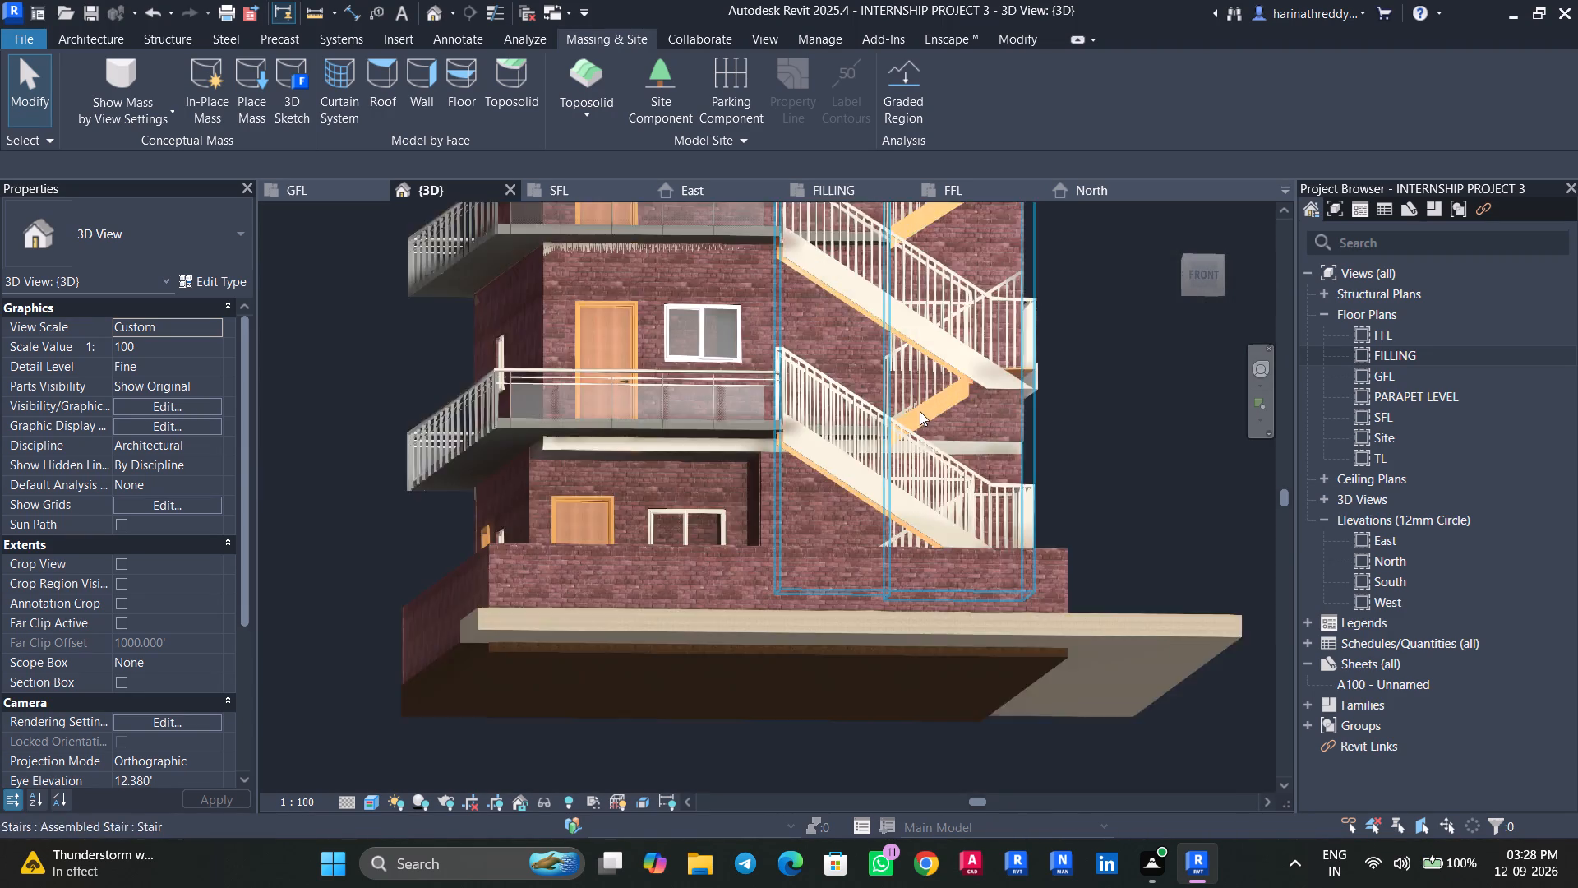
{"action": "scroll", "coordinate": [920, 411], "scroll_direction": "up", "scroll_amount": 2}
{"action": "scroll", "coordinate": [920, 411], "scroll_direction": "down", "scroll_amount": 1}
{"action": "scroll", "coordinate": [920, 411], "scroll_direction": "up", "scroll_amount": 2}
{"action": "middle_click_drag", "start_coordinate": [930, 452], "coordinate": [1057, 616], "text": "shift"}
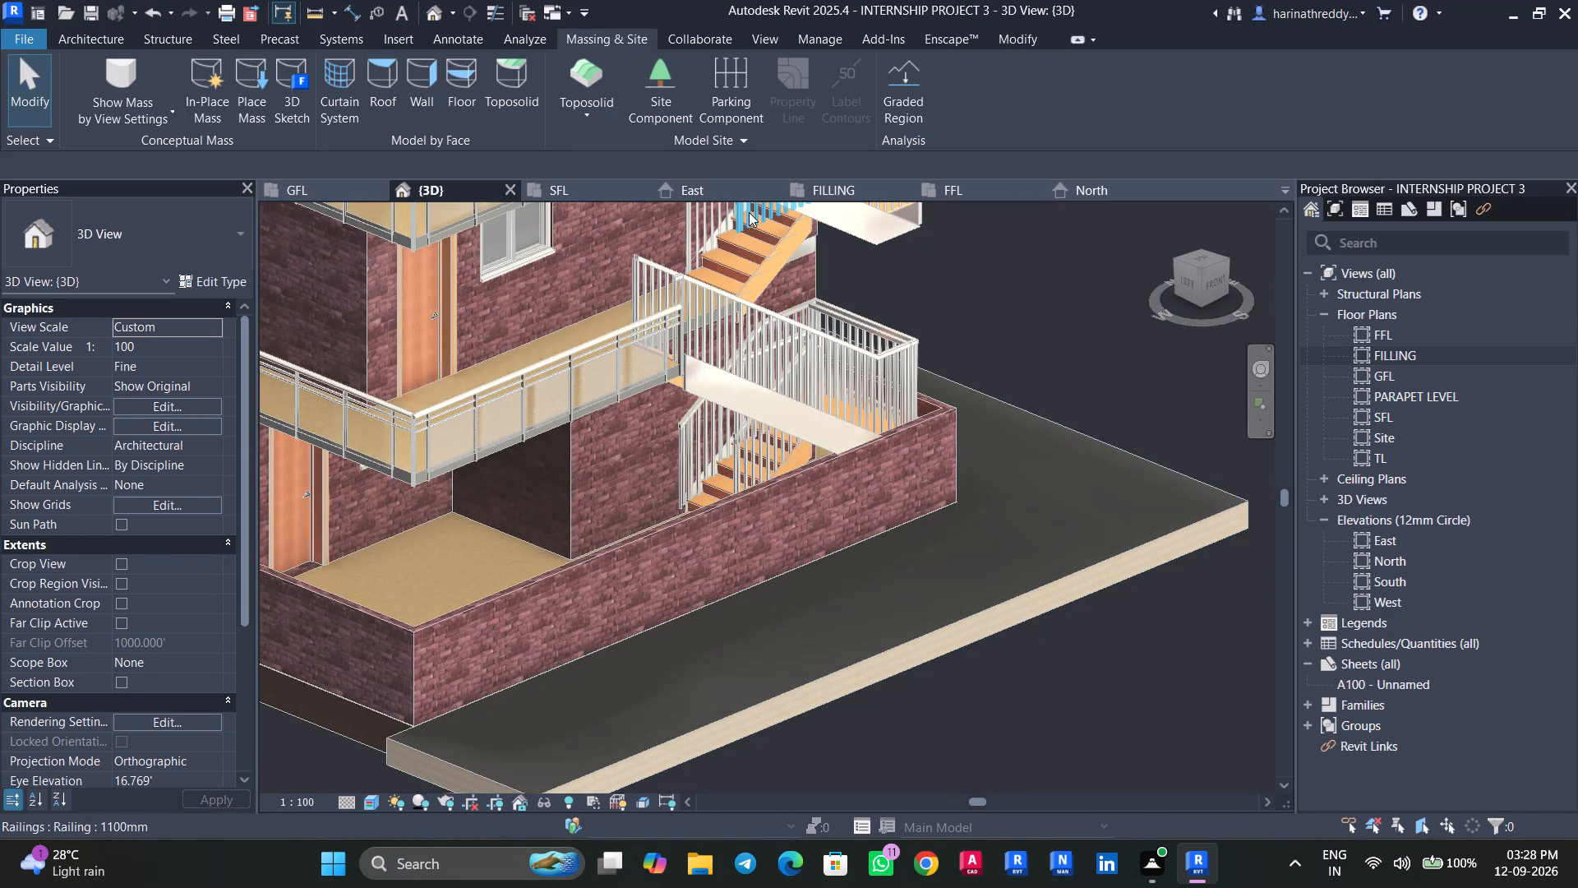
{"action": "left_click", "coordinate": [749, 212]}
{"action": "middle_click_drag", "start_coordinate": [1117, 351], "coordinate": [1031, 523]}
{"action": "middle_click_drag", "start_coordinate": [1133, 513], "coordinate": [938, 594], "text": "shift"}
{"action": "left_click", "coordinate": [934, 109], "text": "ctrl"}
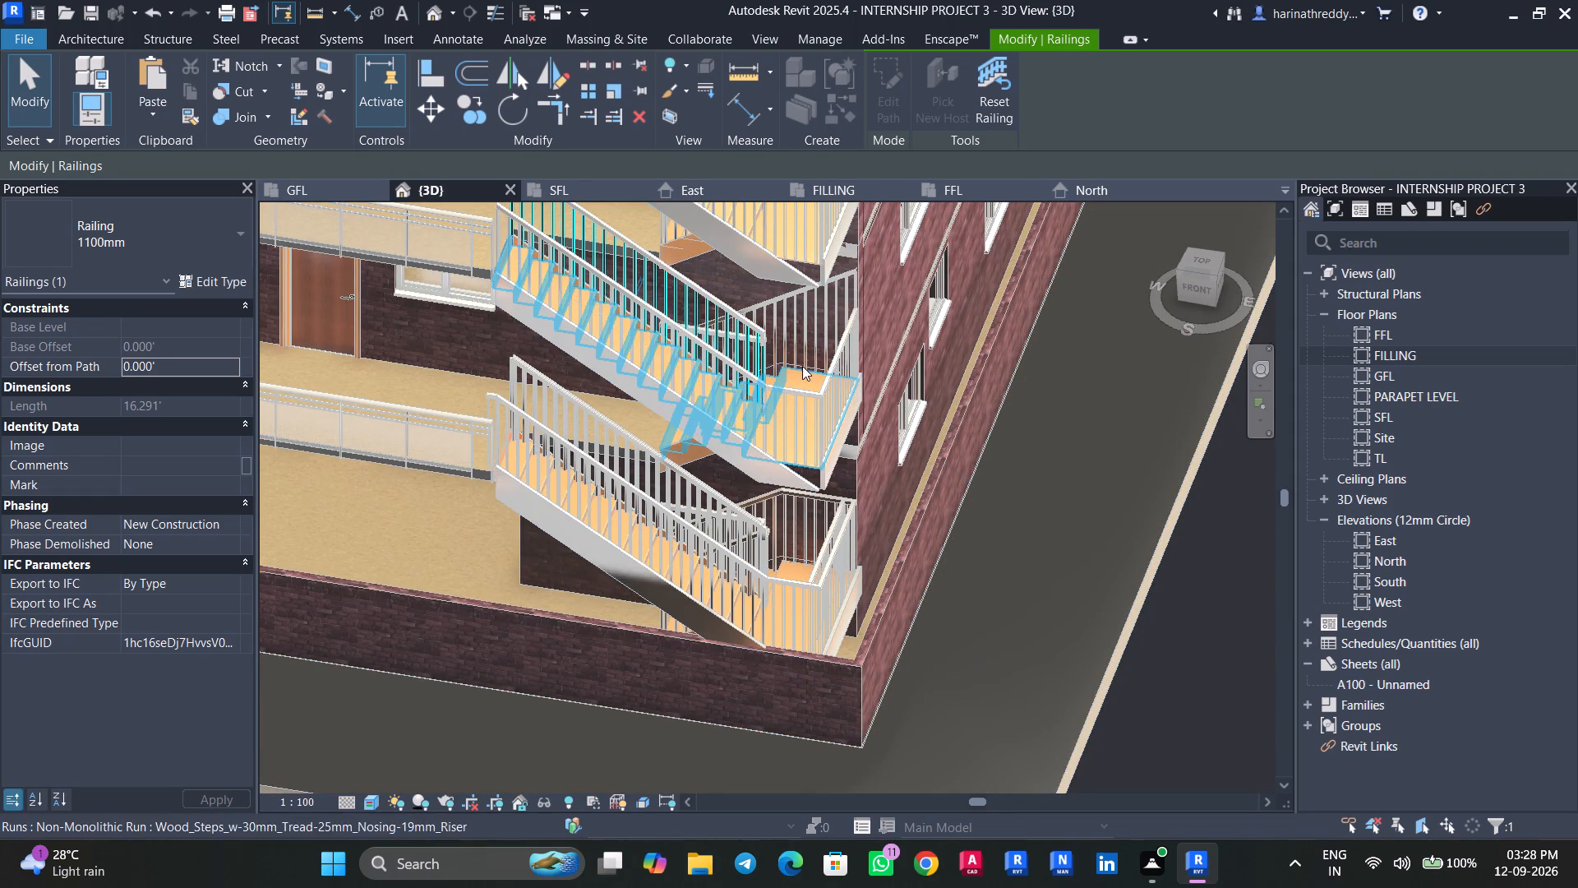
{"action": "key", "text": "Tab"}
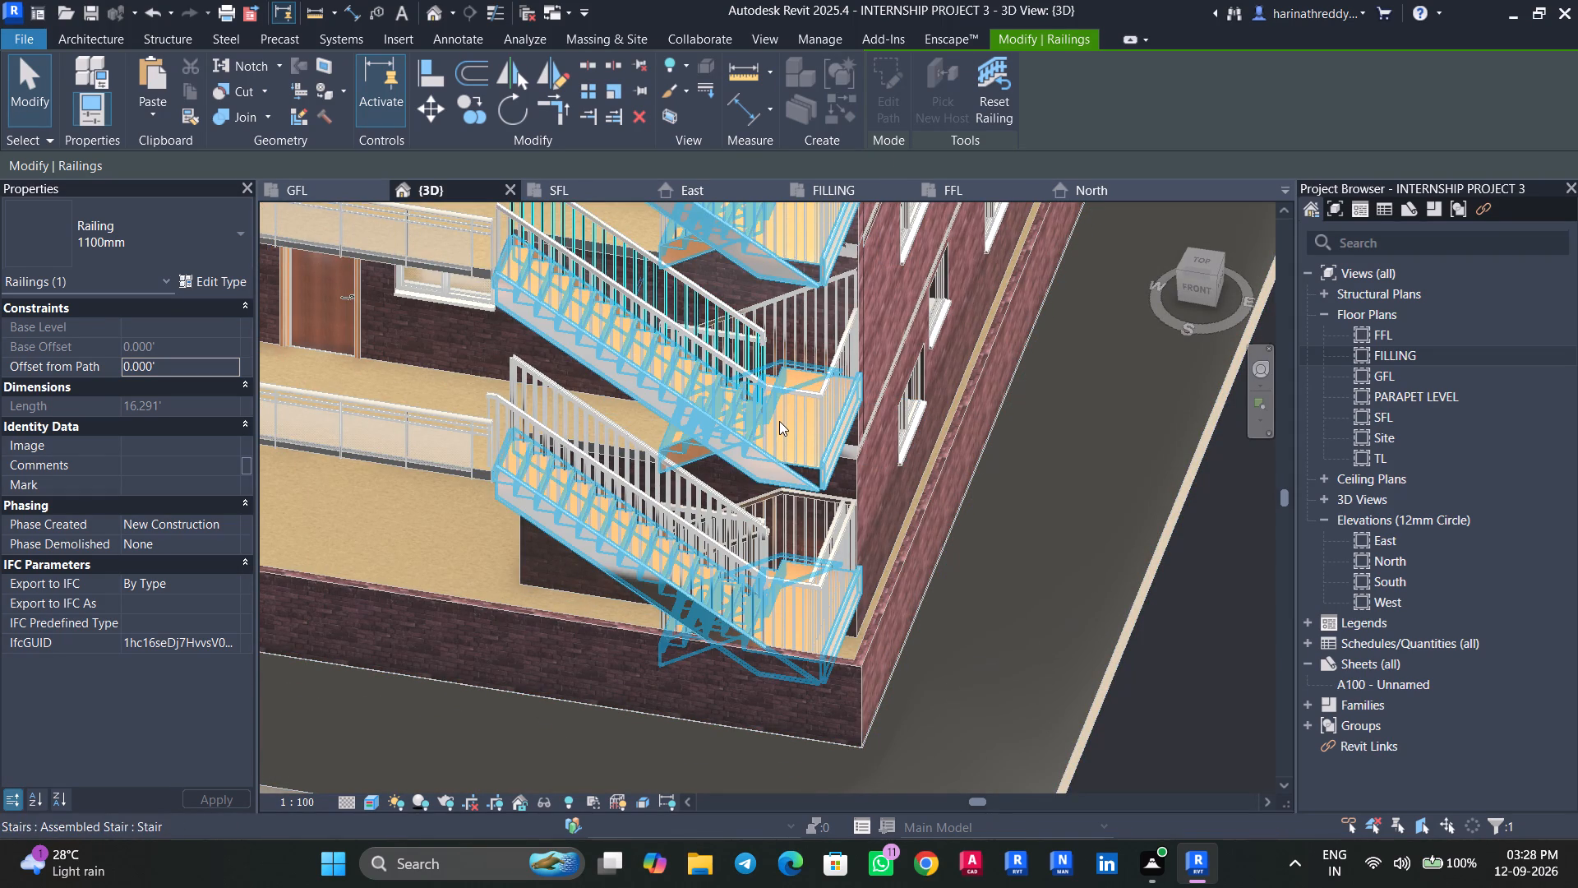
{"action": "left_click", "coordinate": [779, 421]}
{"action": "middle_click_drag", "start_coordinate": [738, 506], "coordinate": [942, 309], "text": "shift"}
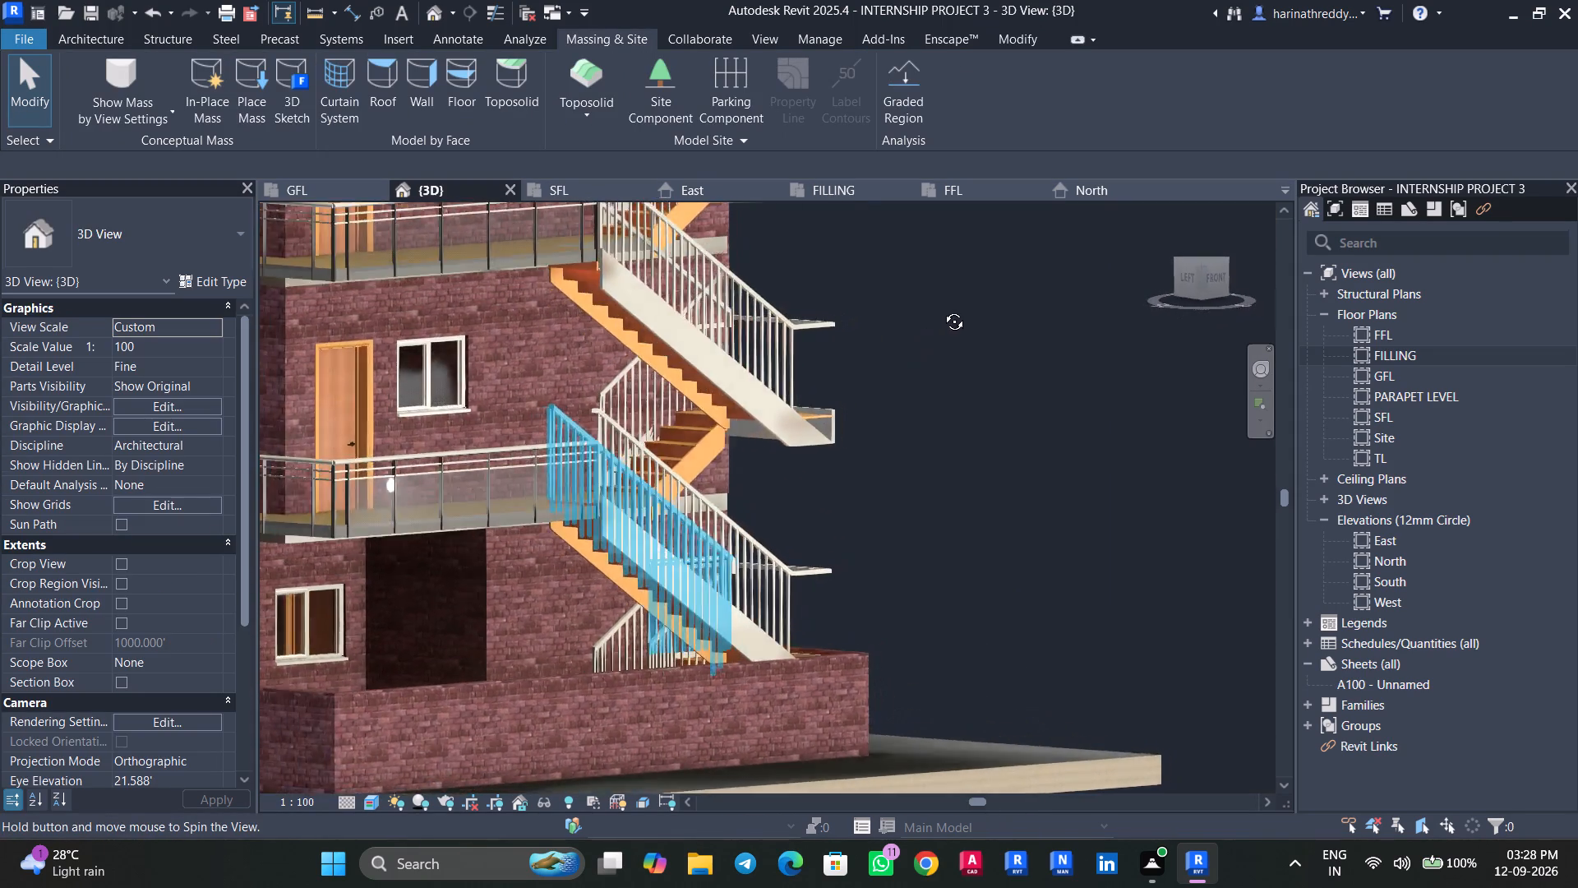
{"action": "middle_click_drag", "start_coordinate": [942, 309], "coordinate": [703, 575], "text": "shift"}
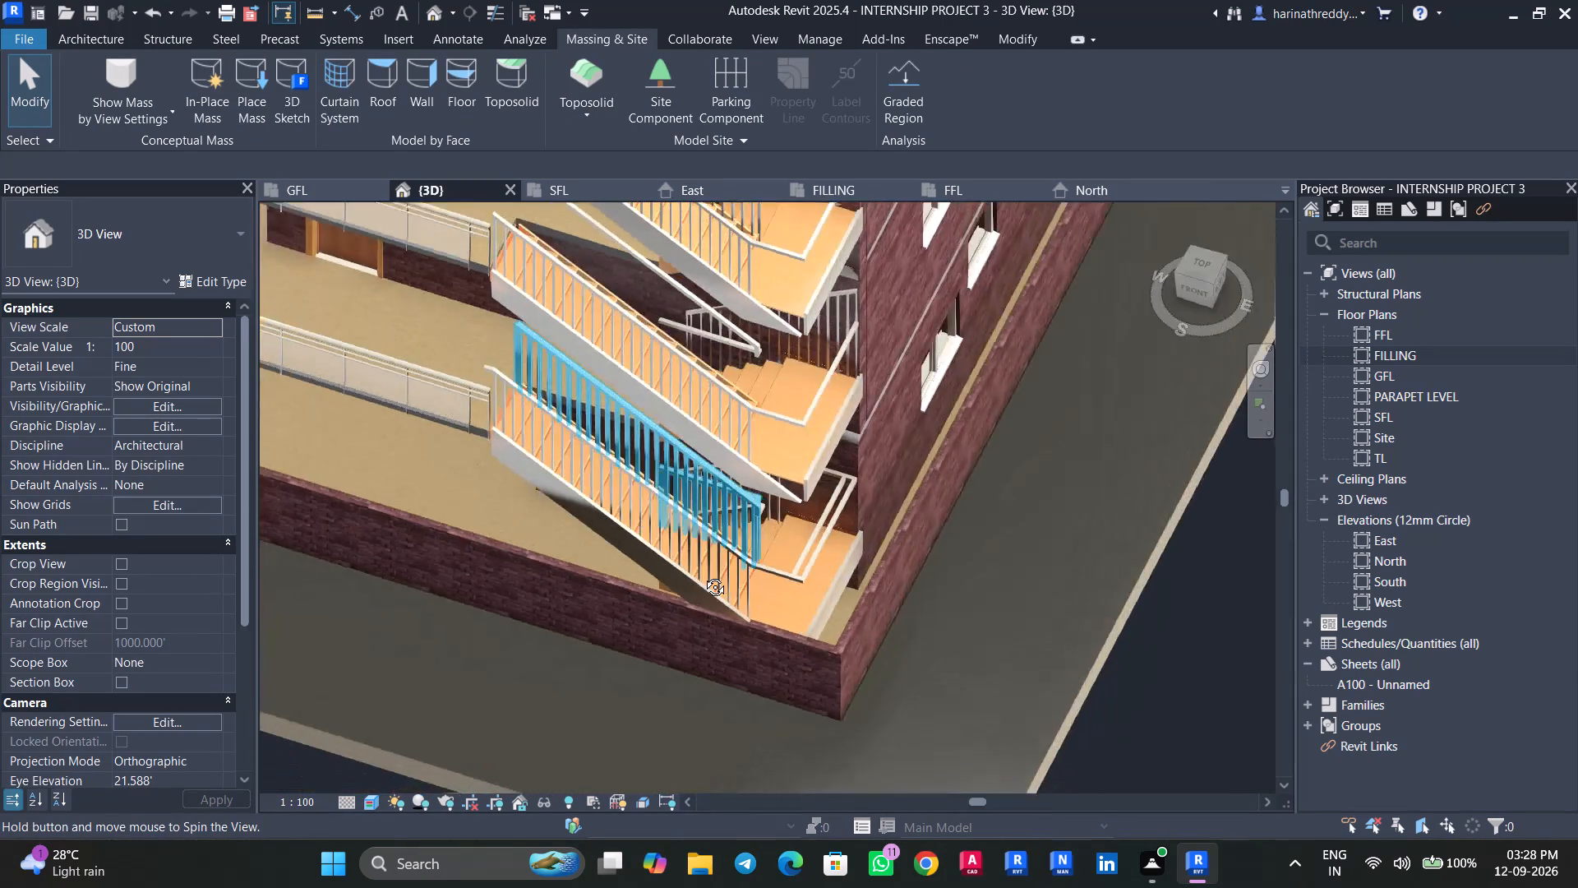
{"action": "middle_click_drag", "start_coordinate": [703, 575], "coordinate": [570, 473], "text": "shift"}
{"action": "key", "text": "Escape"}
{"action": "key", "text": "Escape"}
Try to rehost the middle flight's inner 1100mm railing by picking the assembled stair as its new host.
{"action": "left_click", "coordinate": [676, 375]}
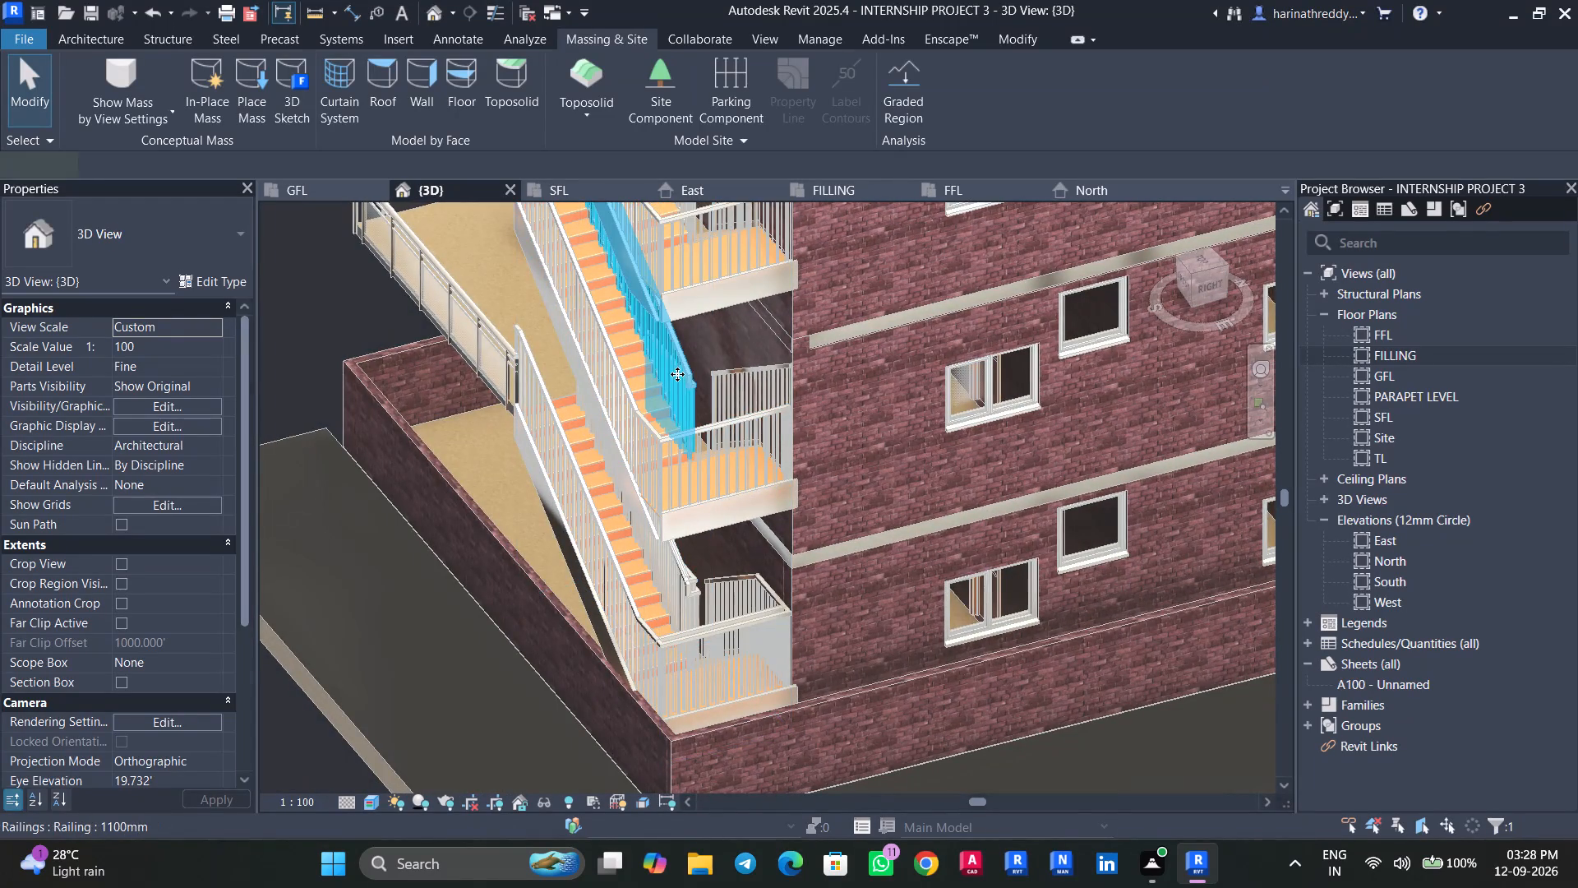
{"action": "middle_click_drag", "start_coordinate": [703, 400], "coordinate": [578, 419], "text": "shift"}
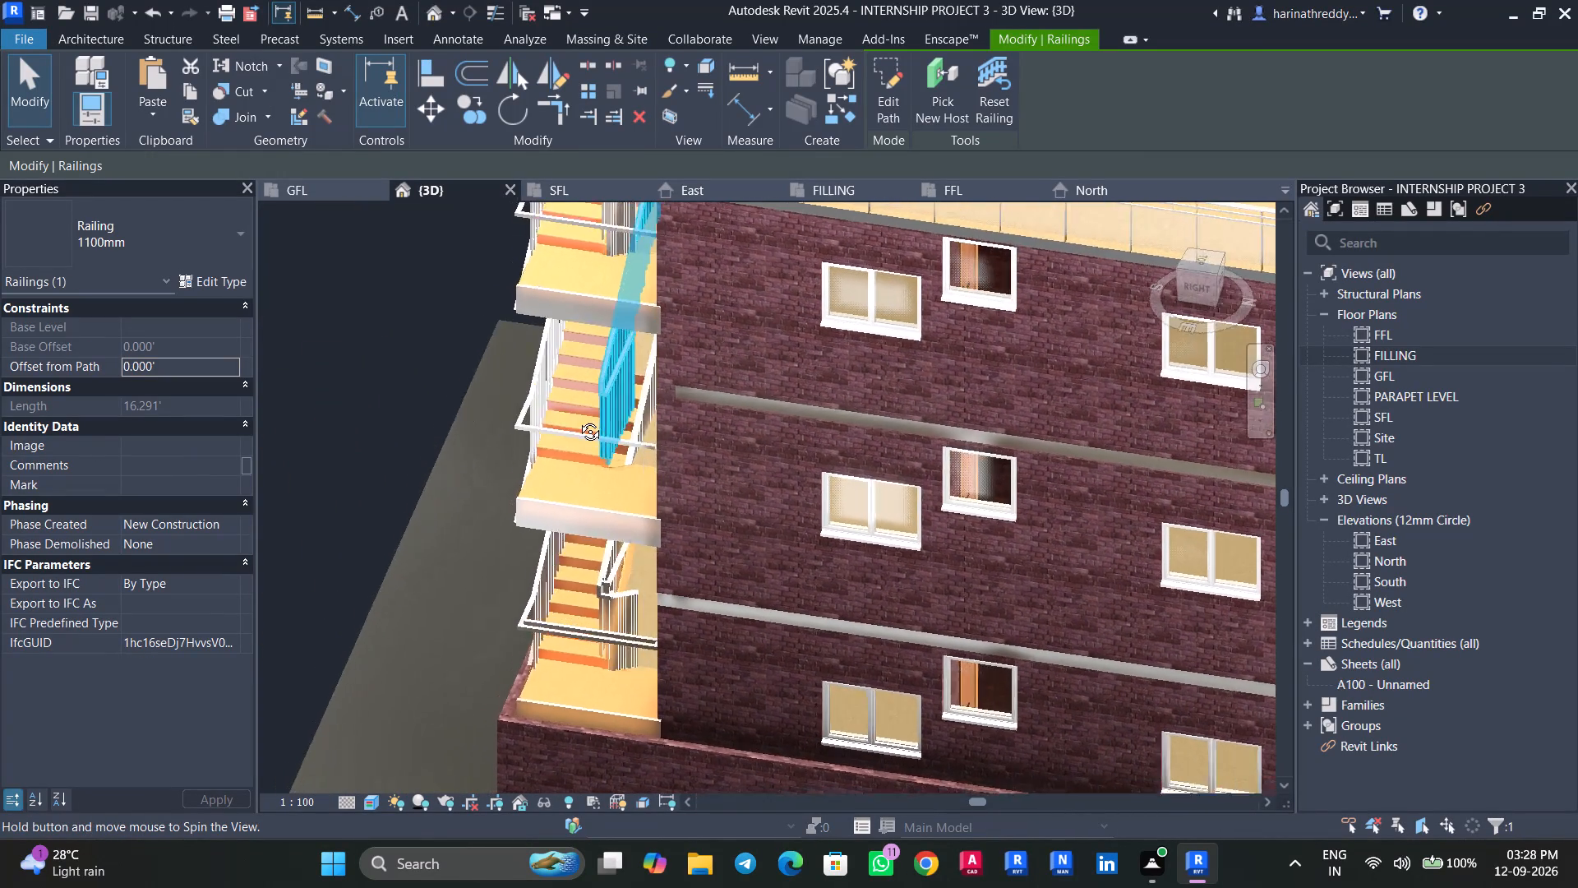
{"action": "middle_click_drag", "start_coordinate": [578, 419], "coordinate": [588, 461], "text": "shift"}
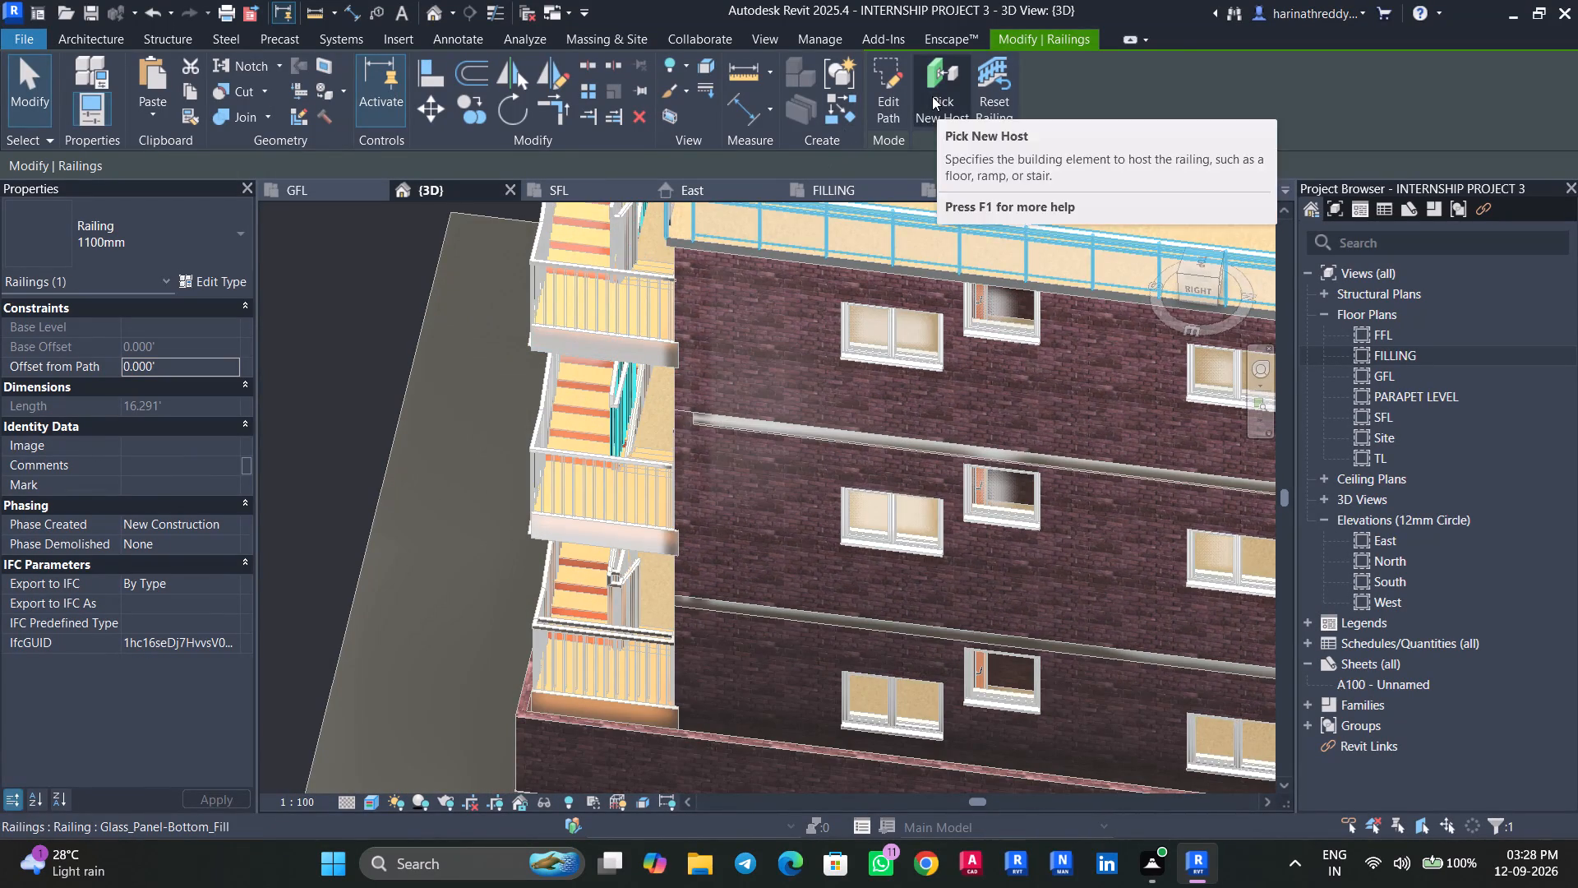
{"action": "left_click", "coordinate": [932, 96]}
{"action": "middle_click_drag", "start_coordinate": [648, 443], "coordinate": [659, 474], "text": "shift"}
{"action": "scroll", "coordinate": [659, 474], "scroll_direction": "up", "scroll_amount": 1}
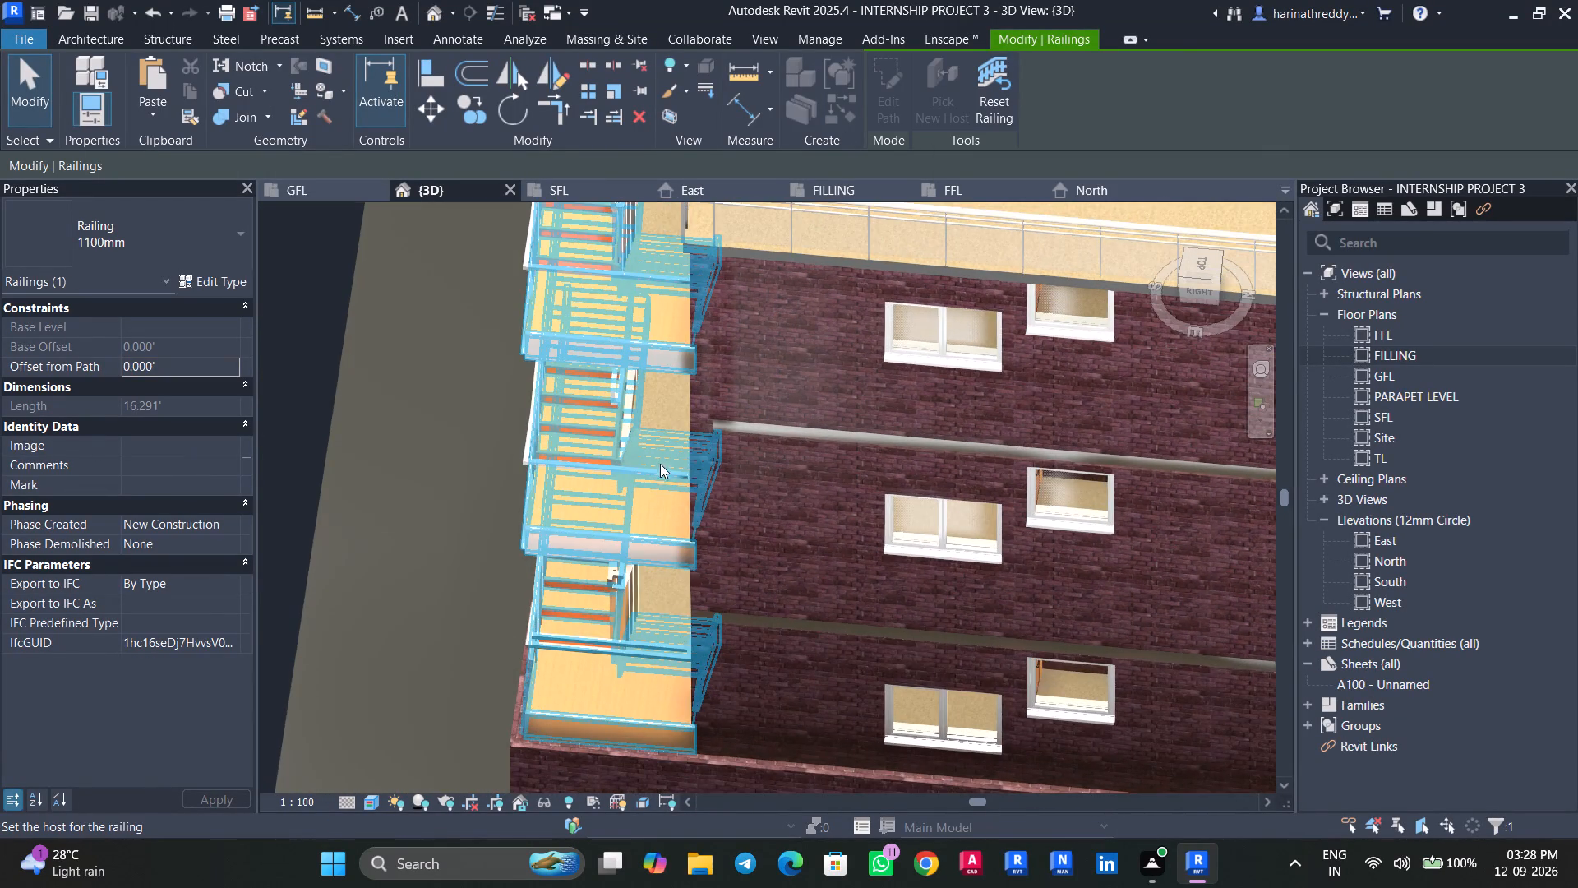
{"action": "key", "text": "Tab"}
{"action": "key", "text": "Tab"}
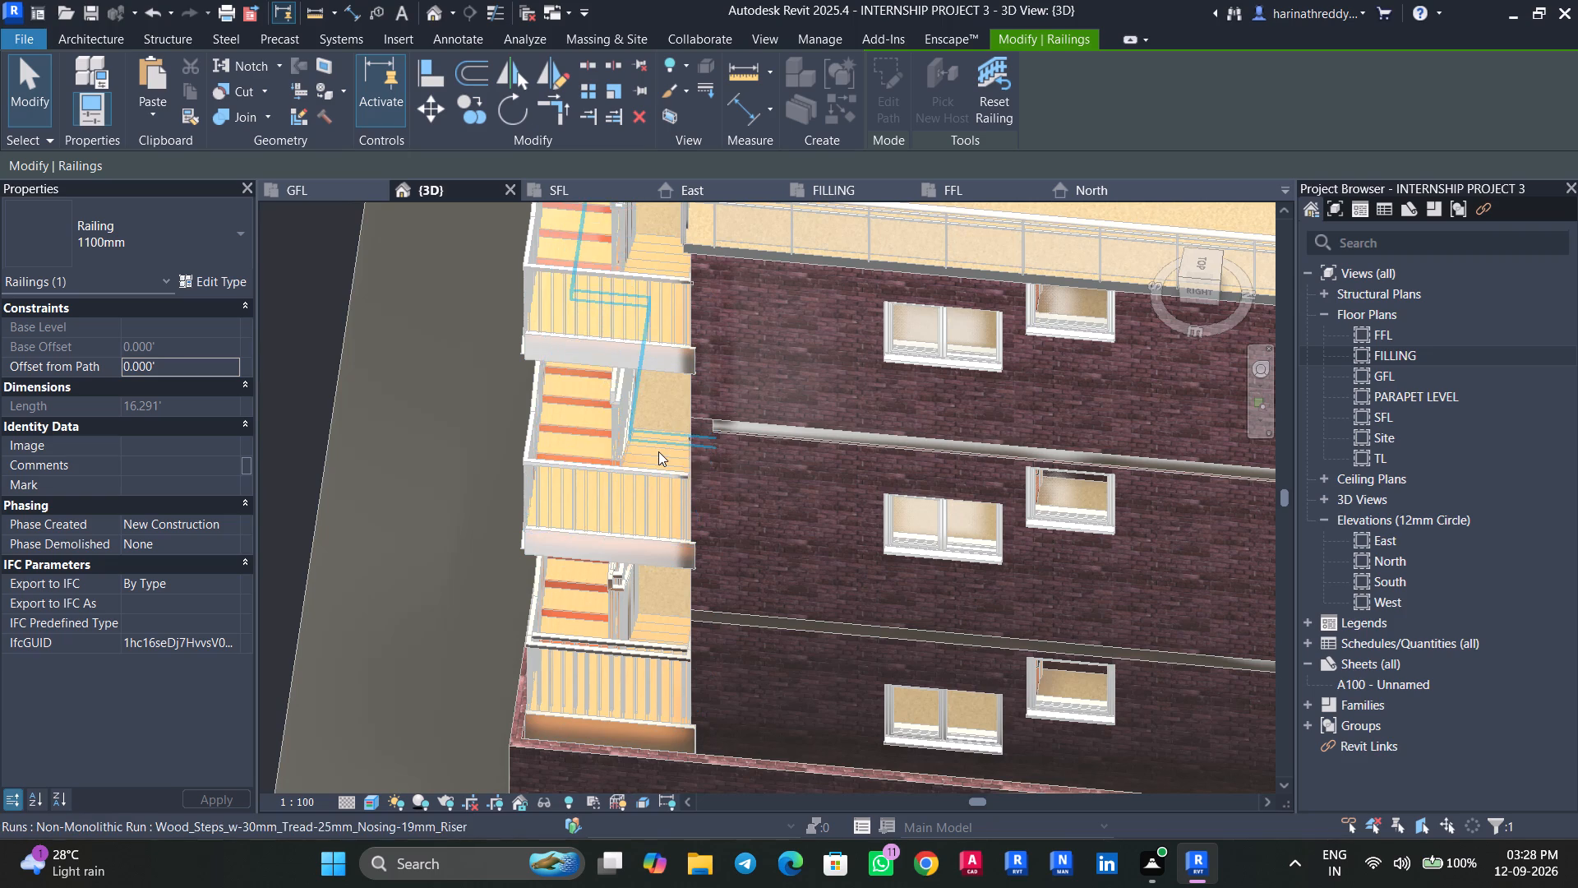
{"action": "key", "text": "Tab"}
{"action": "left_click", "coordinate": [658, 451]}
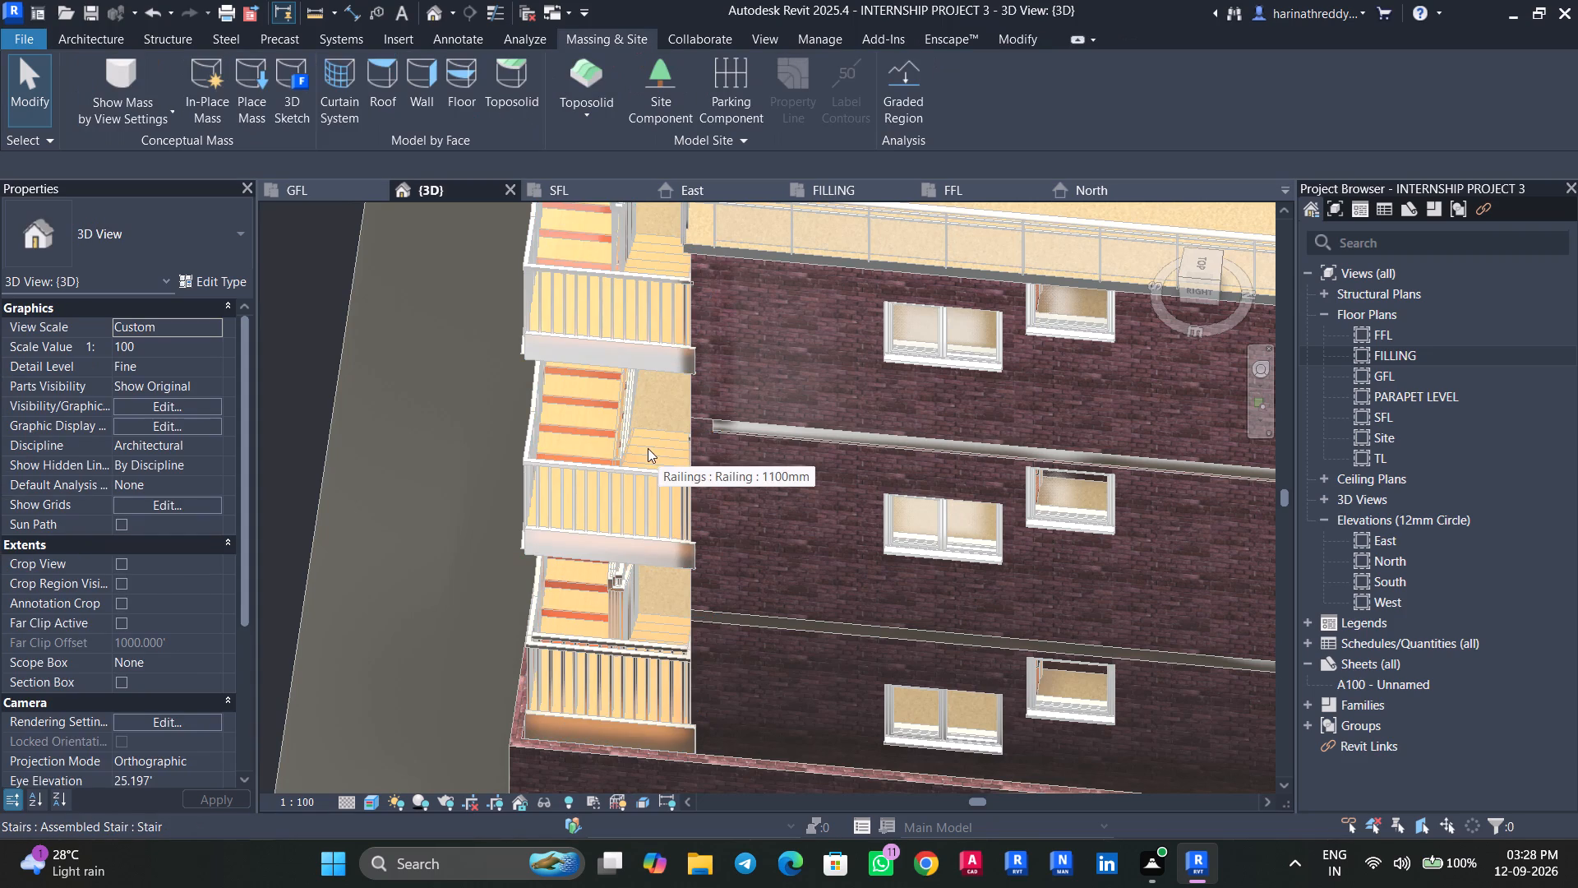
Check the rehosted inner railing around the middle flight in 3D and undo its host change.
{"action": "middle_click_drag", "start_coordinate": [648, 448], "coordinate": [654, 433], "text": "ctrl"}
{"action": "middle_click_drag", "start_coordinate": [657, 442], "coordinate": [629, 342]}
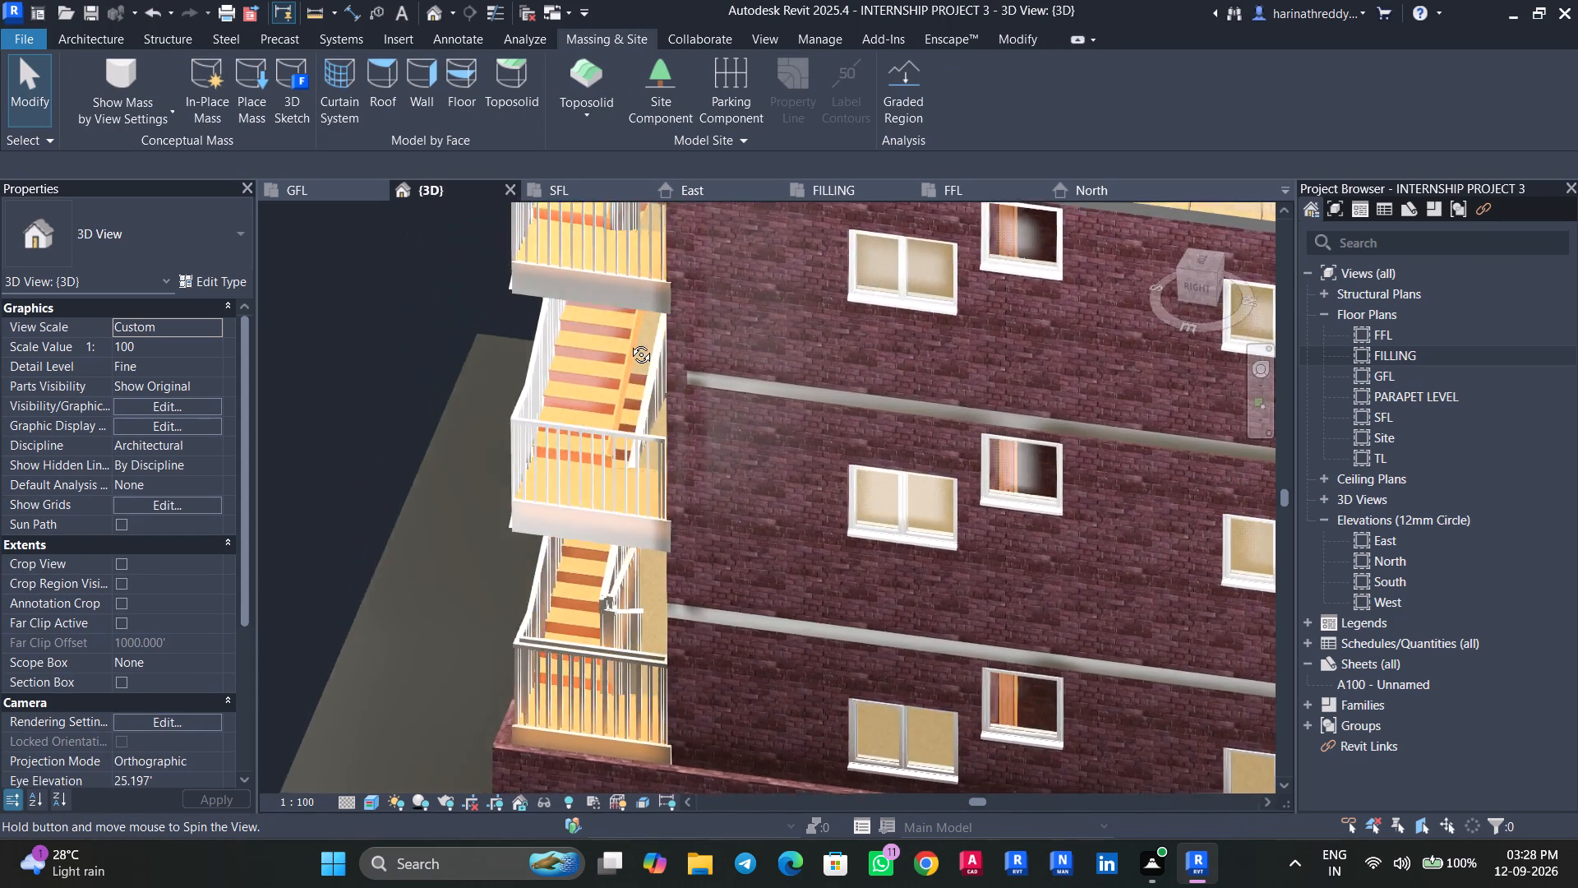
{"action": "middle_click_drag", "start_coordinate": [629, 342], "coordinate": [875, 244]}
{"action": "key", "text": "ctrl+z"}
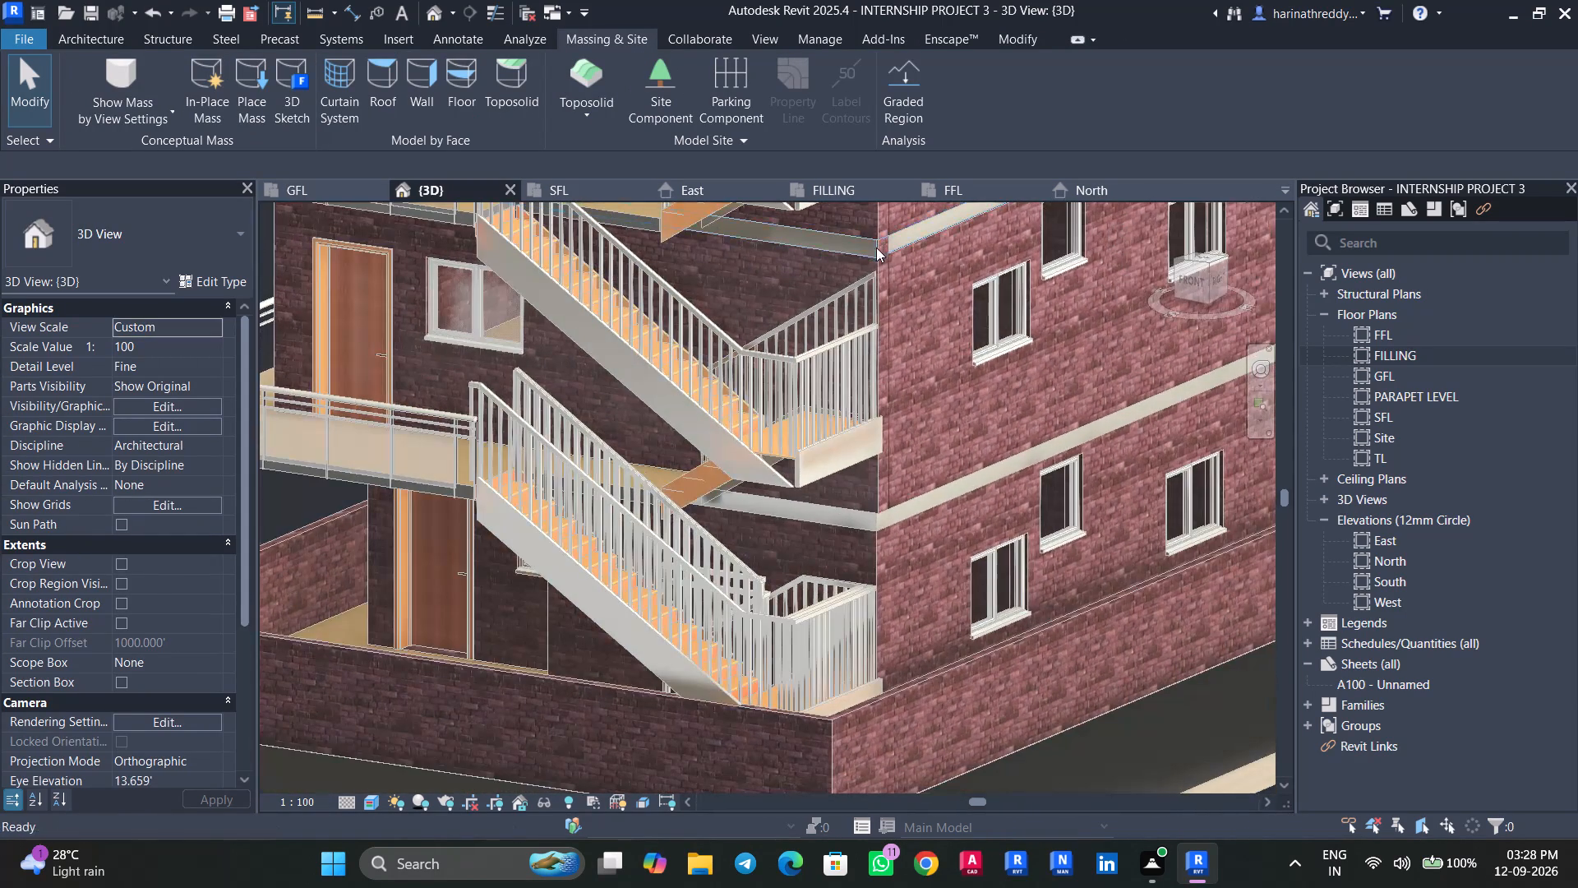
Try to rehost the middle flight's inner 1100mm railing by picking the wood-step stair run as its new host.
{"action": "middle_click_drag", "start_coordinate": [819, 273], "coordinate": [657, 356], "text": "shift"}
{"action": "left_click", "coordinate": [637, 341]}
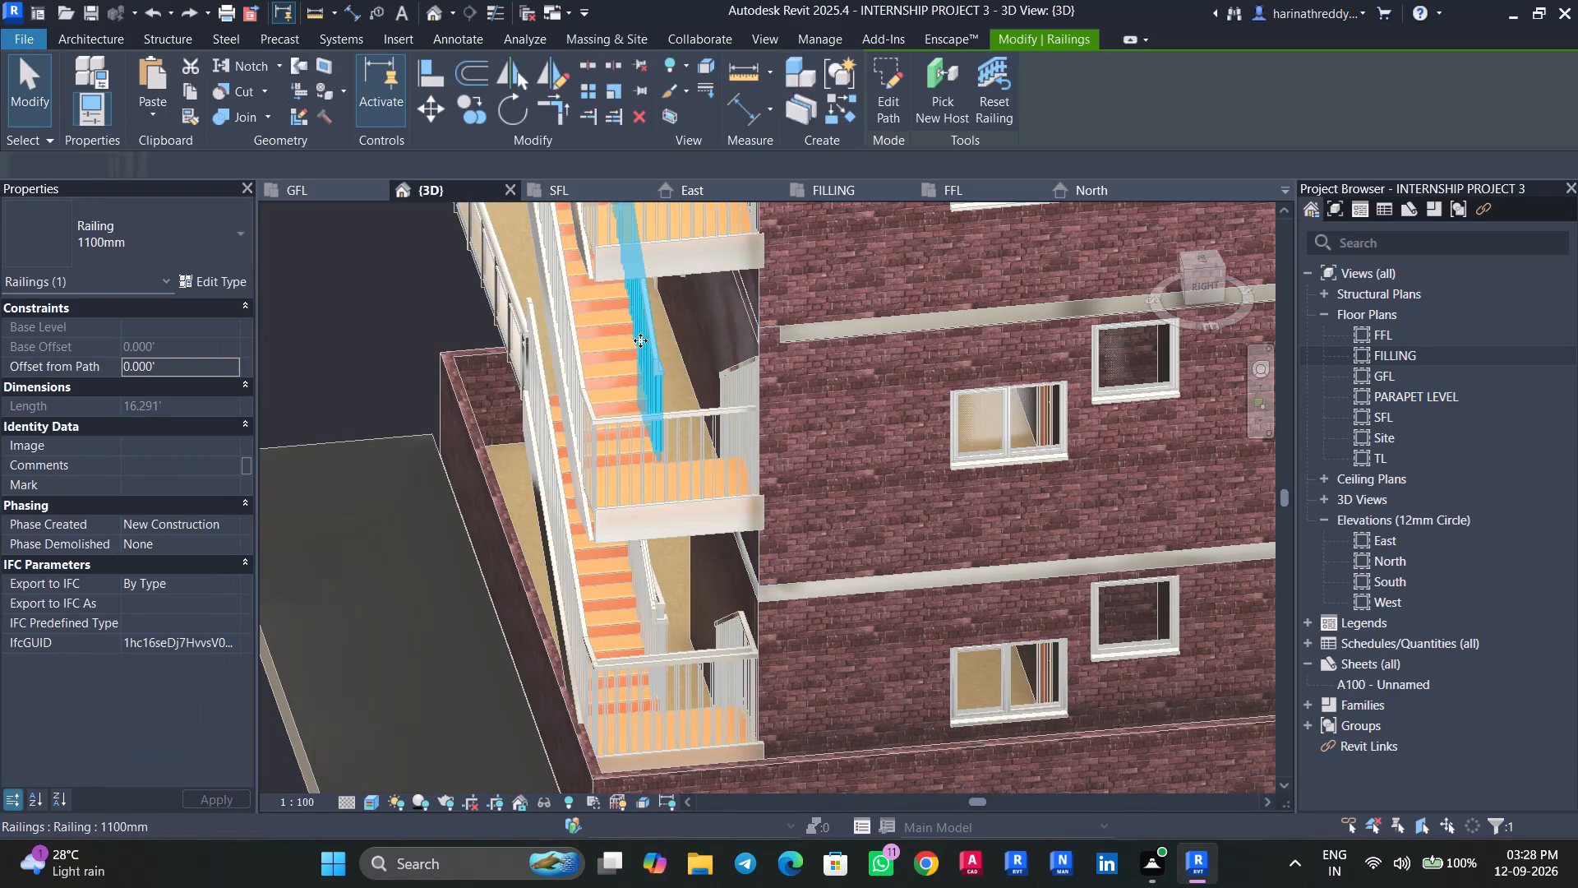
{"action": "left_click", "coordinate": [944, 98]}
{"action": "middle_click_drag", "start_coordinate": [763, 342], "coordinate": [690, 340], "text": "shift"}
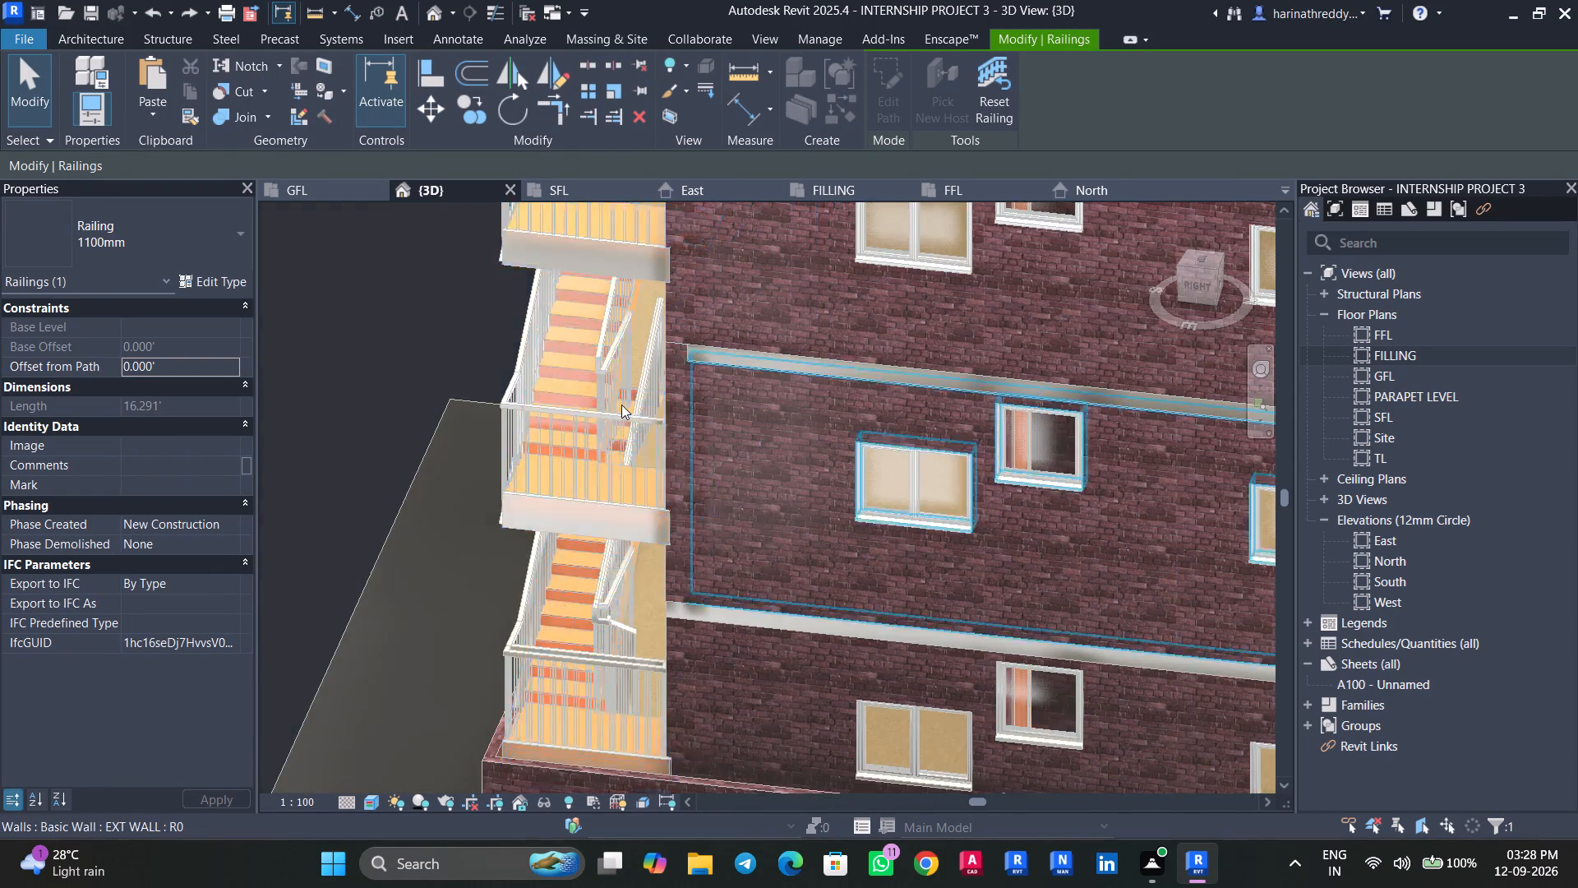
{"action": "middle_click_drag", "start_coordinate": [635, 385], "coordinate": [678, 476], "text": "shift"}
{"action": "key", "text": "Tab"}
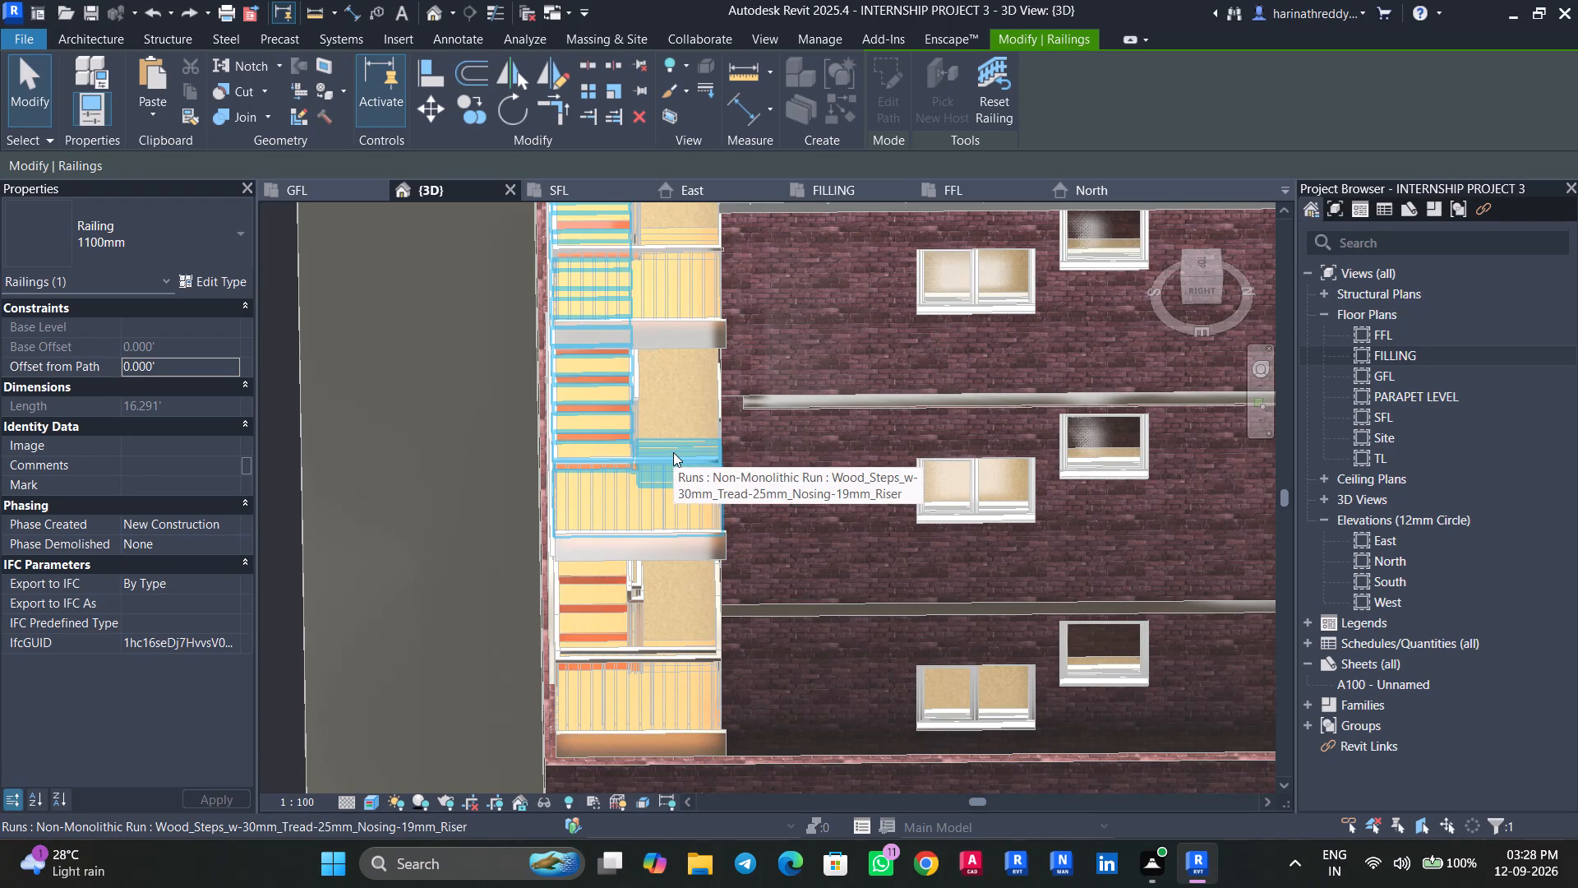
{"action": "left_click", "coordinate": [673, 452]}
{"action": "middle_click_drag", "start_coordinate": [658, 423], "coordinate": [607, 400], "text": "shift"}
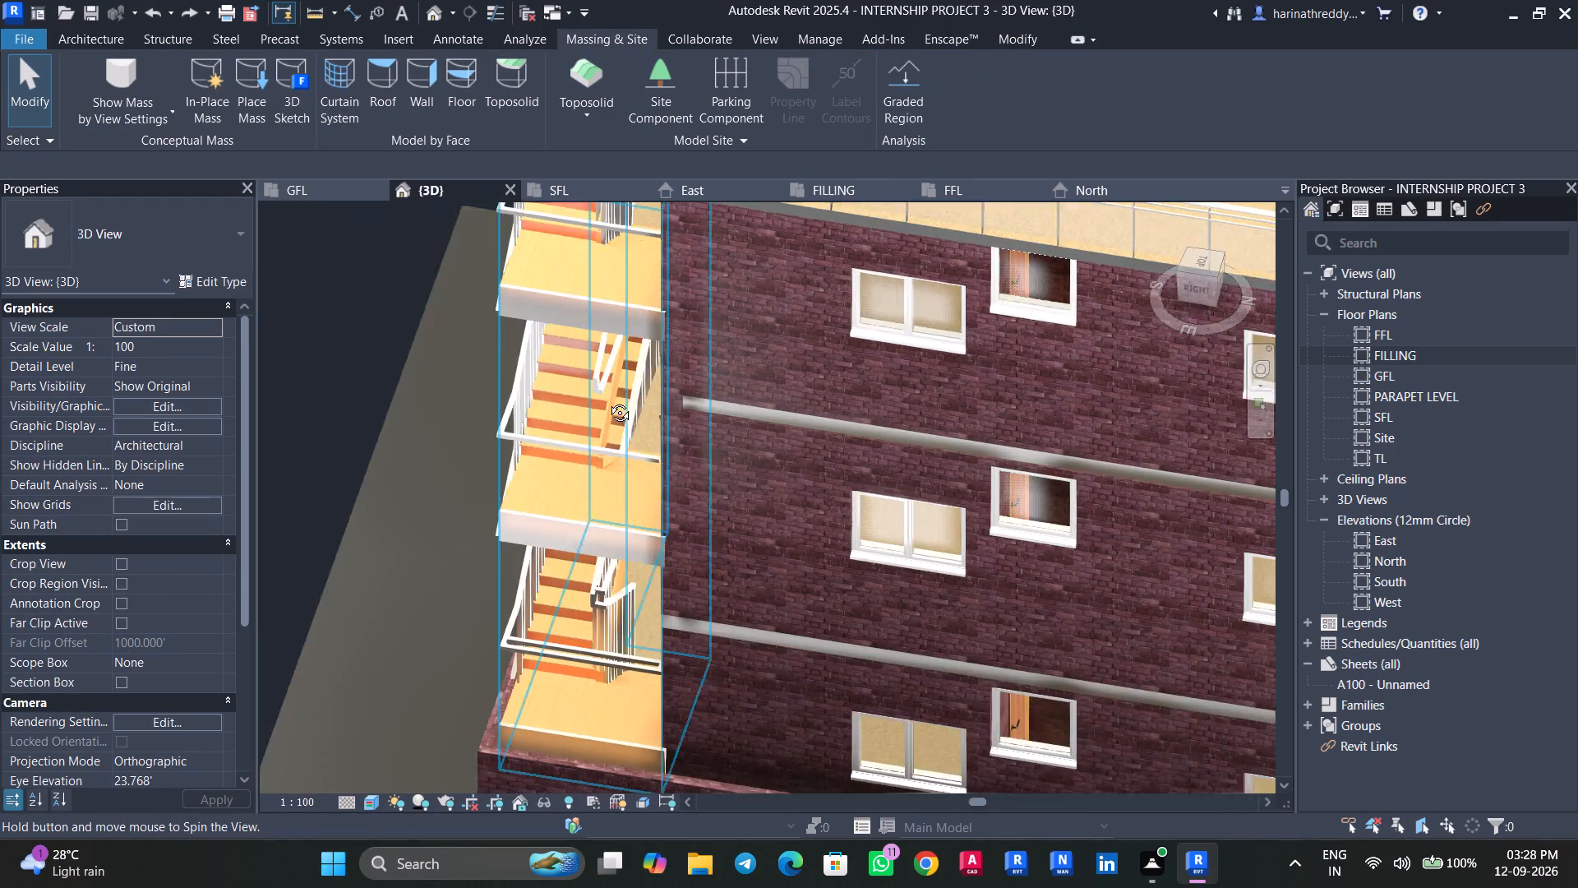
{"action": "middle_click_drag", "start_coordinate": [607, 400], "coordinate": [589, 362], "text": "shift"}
Delete the middle flight's inner 1100mm railing and check the staircase from the side and front in 3D.
{"action": "left_click", "coordinate": [581, 374]}
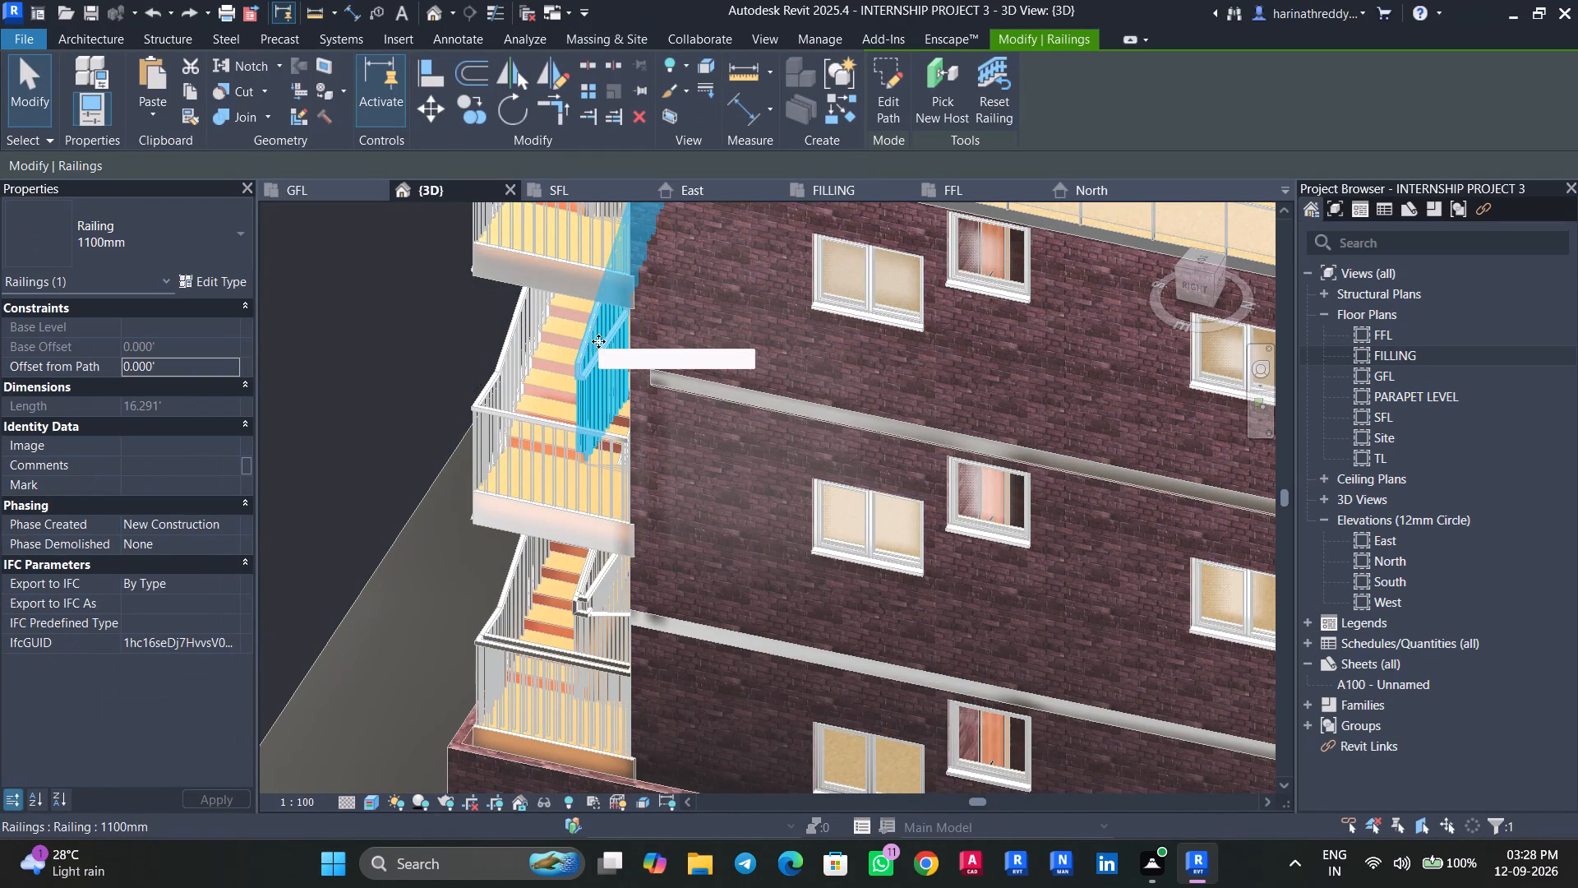
{"action": "key", "text": "Delete"}
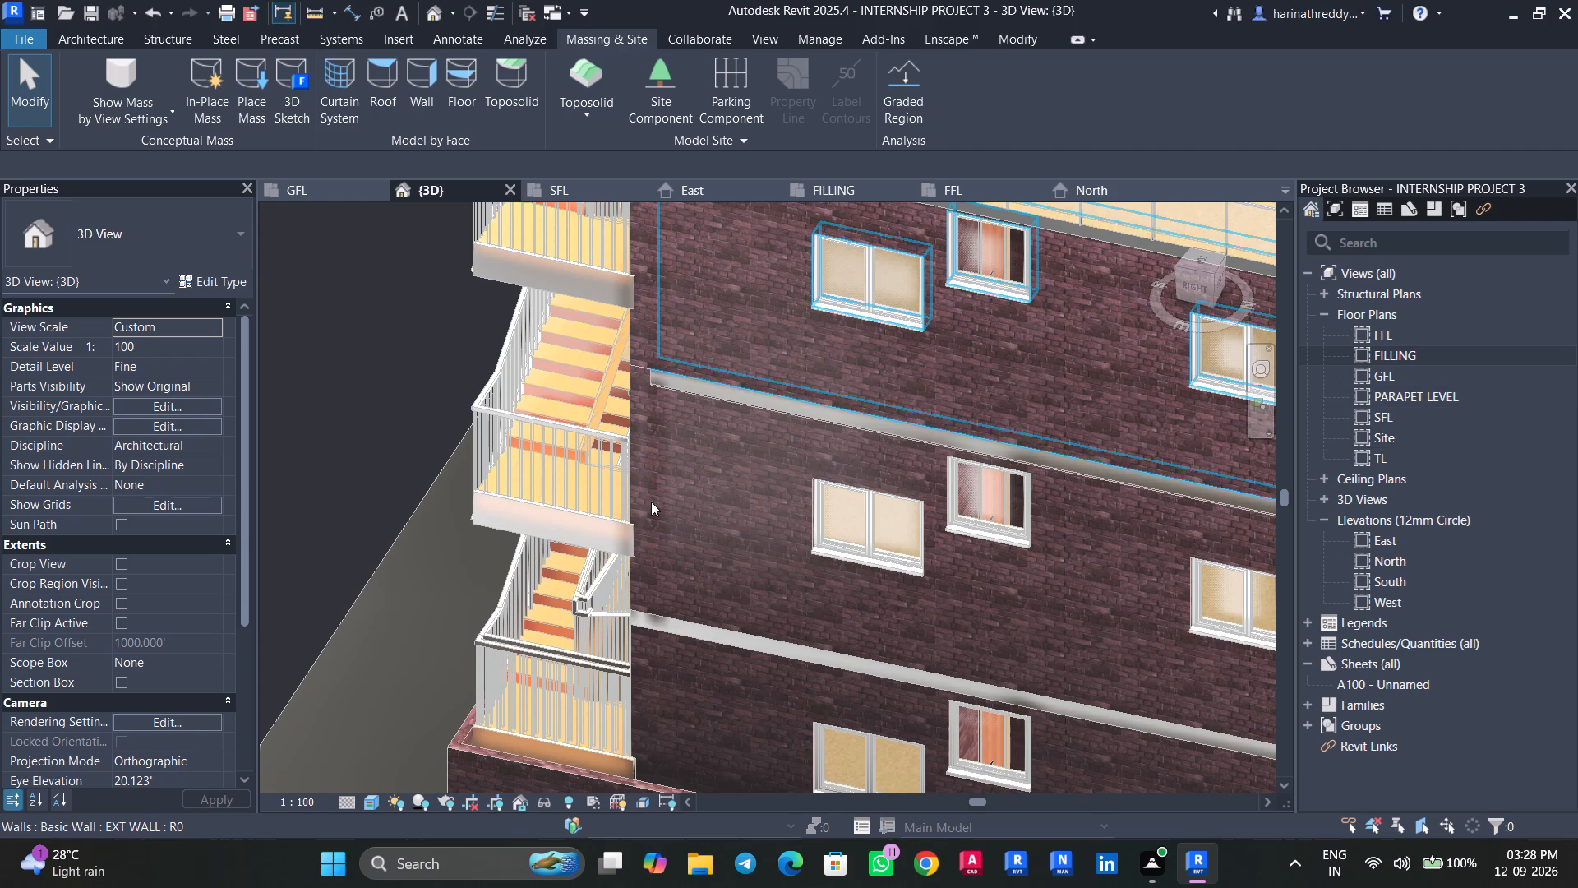
{"action": "middle_click_drag", "start_coordinate": [498, 570], "coordinate": [777, 497], "text": "shift"}
{"action": "scroll", "coordinate": [1044, 665], "scroll_direction": "down", "scroll_amount": 5}
{"action": "middle_click_drag", "start_coordinate": [1089, 705], "coordinate": [900, 776], "text": "shift"}
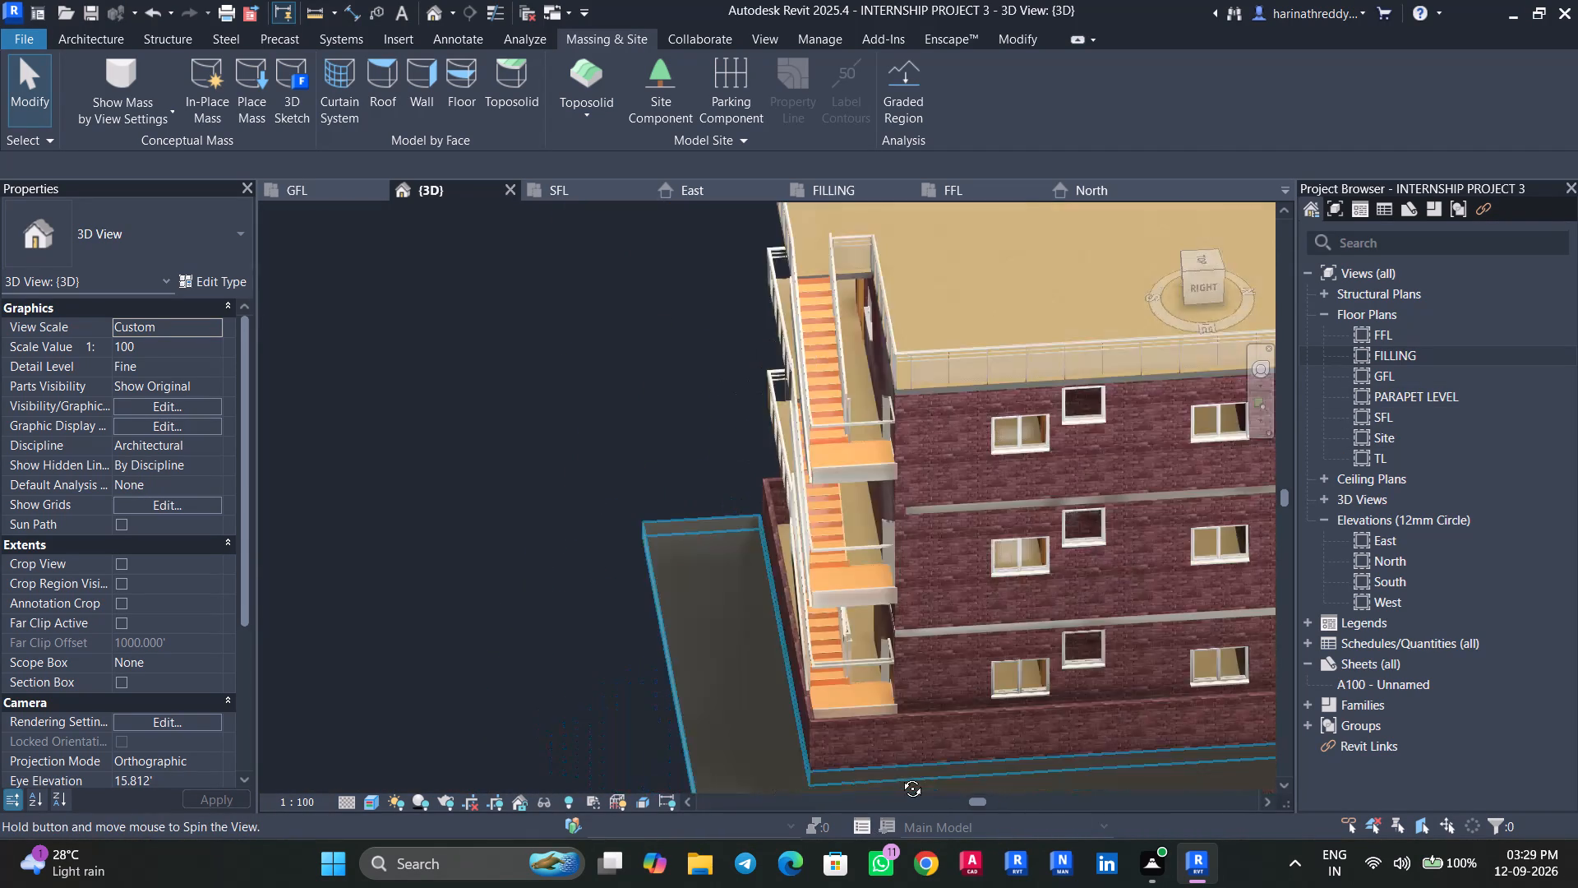
{"action": "middle_click_drag", "start_coordinate": [900, 776], "coordinate": [1172, 687], "text": "shift"}
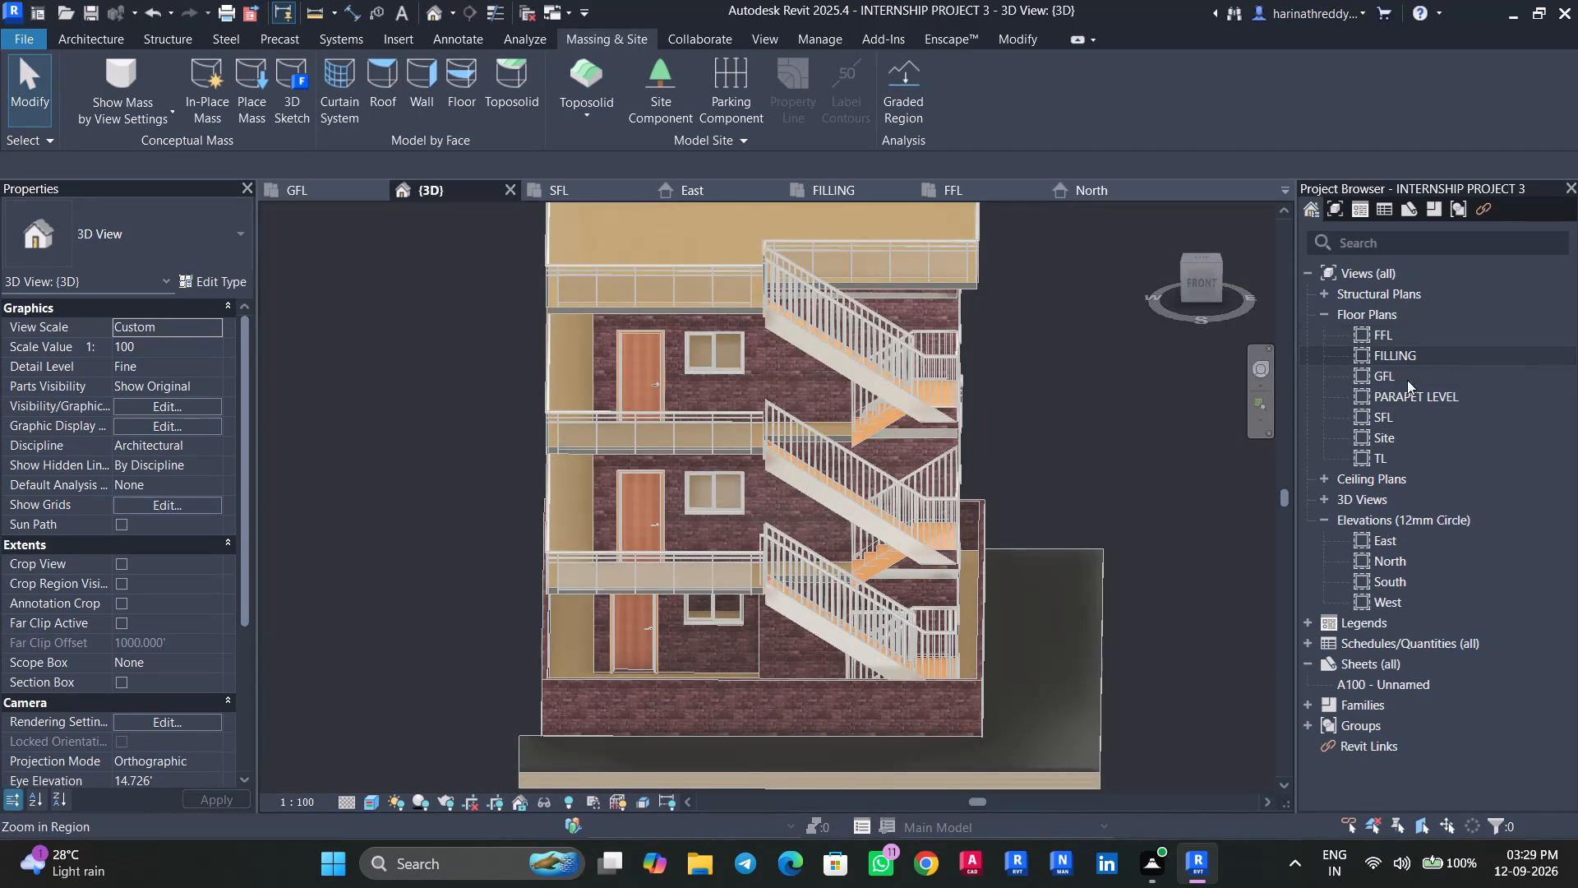
Open the SFL floor plan showing the staircase.
{"action": "double_click", "coordinate": [1394, 418]}
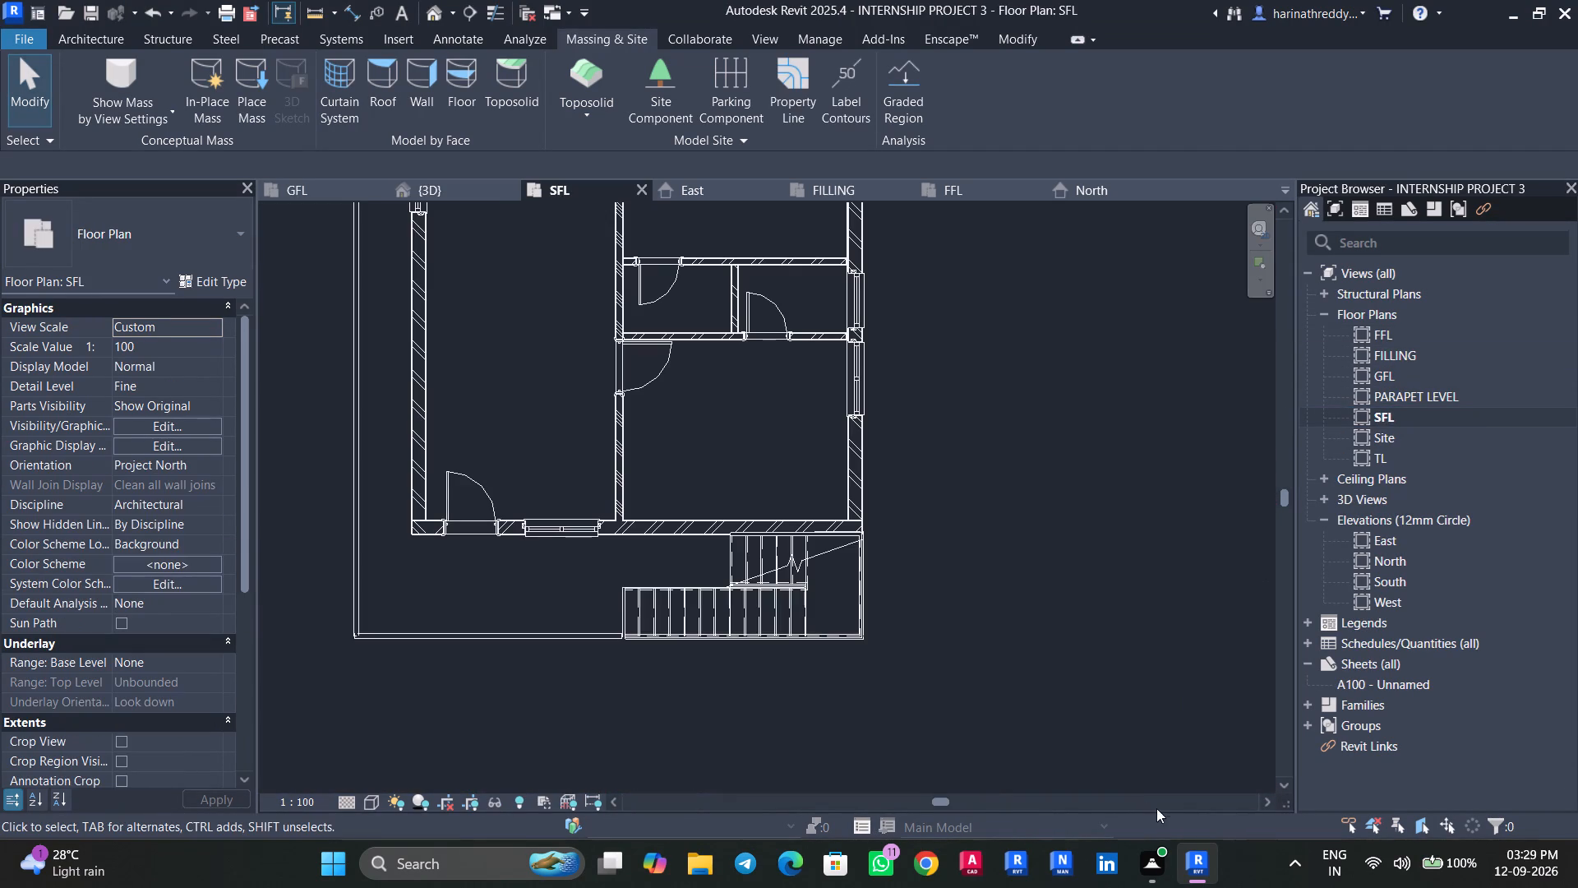
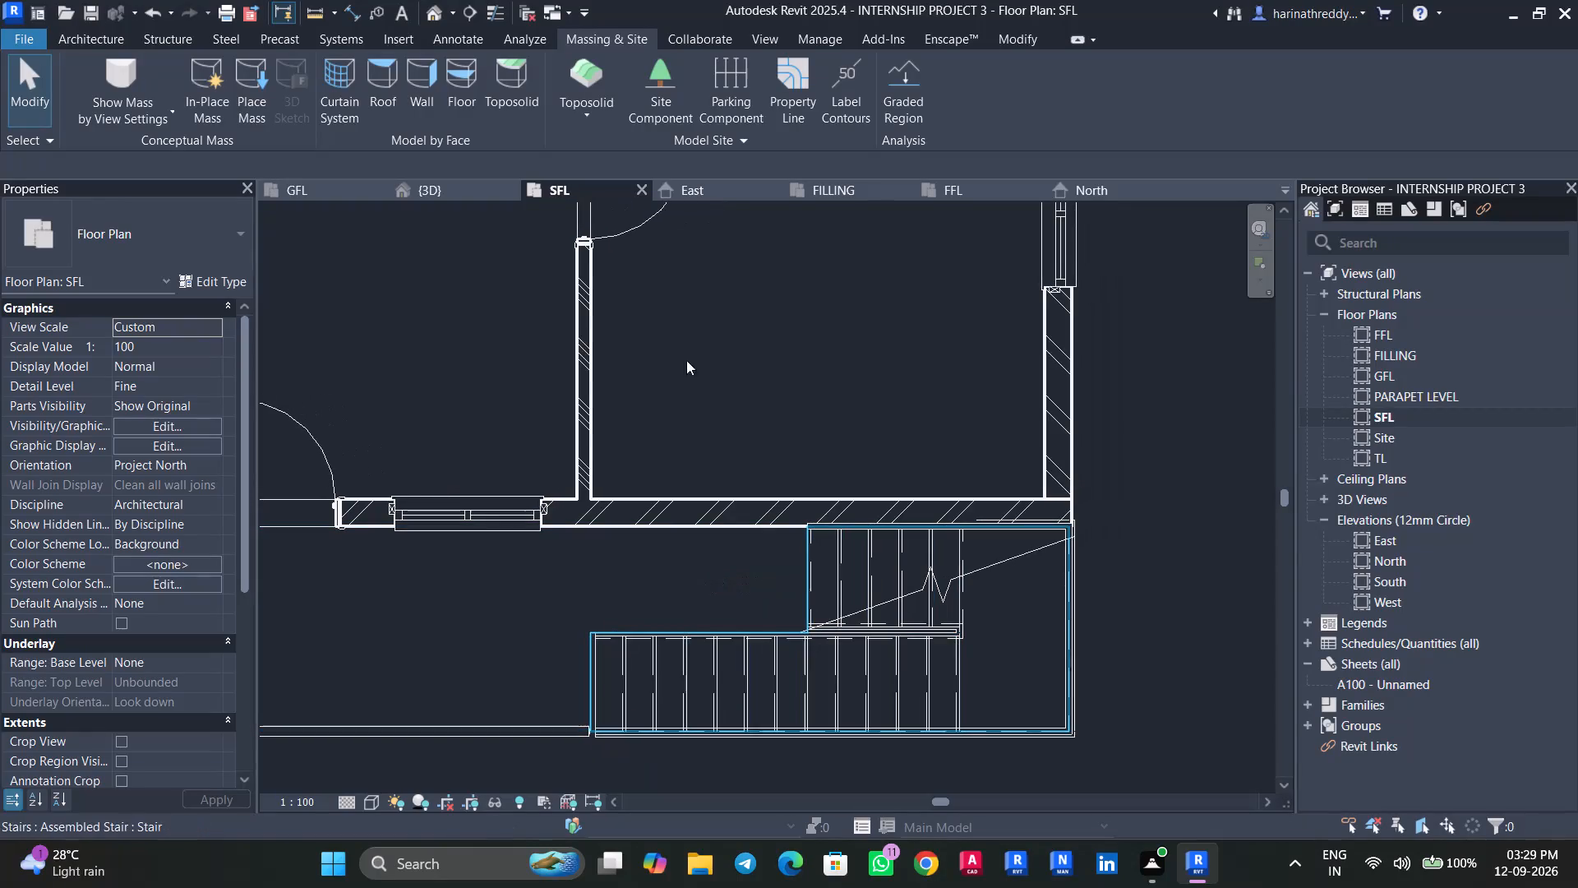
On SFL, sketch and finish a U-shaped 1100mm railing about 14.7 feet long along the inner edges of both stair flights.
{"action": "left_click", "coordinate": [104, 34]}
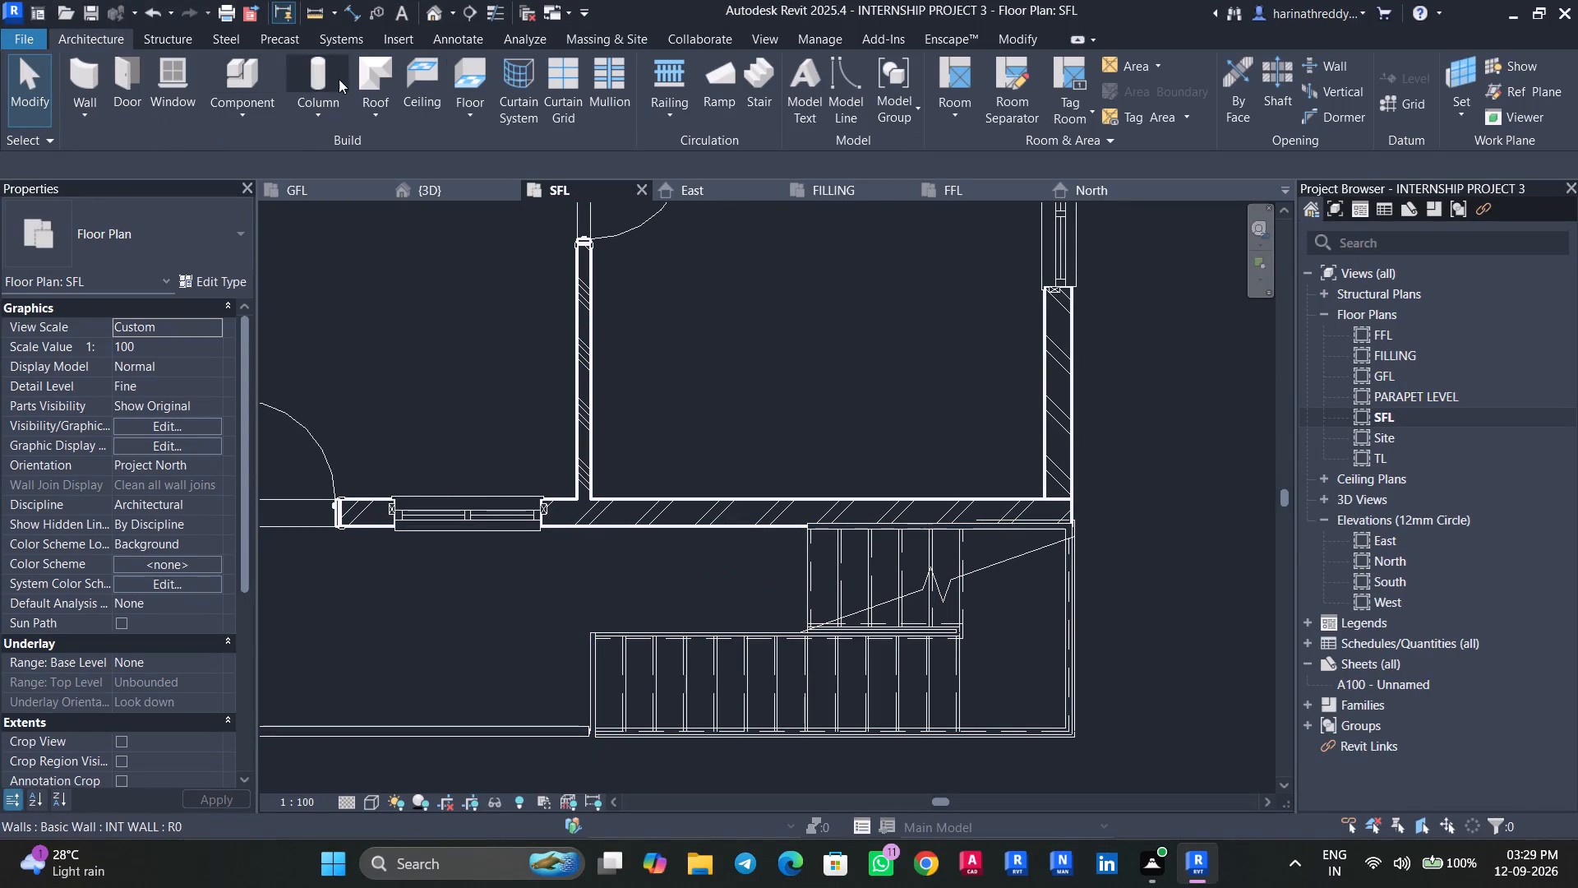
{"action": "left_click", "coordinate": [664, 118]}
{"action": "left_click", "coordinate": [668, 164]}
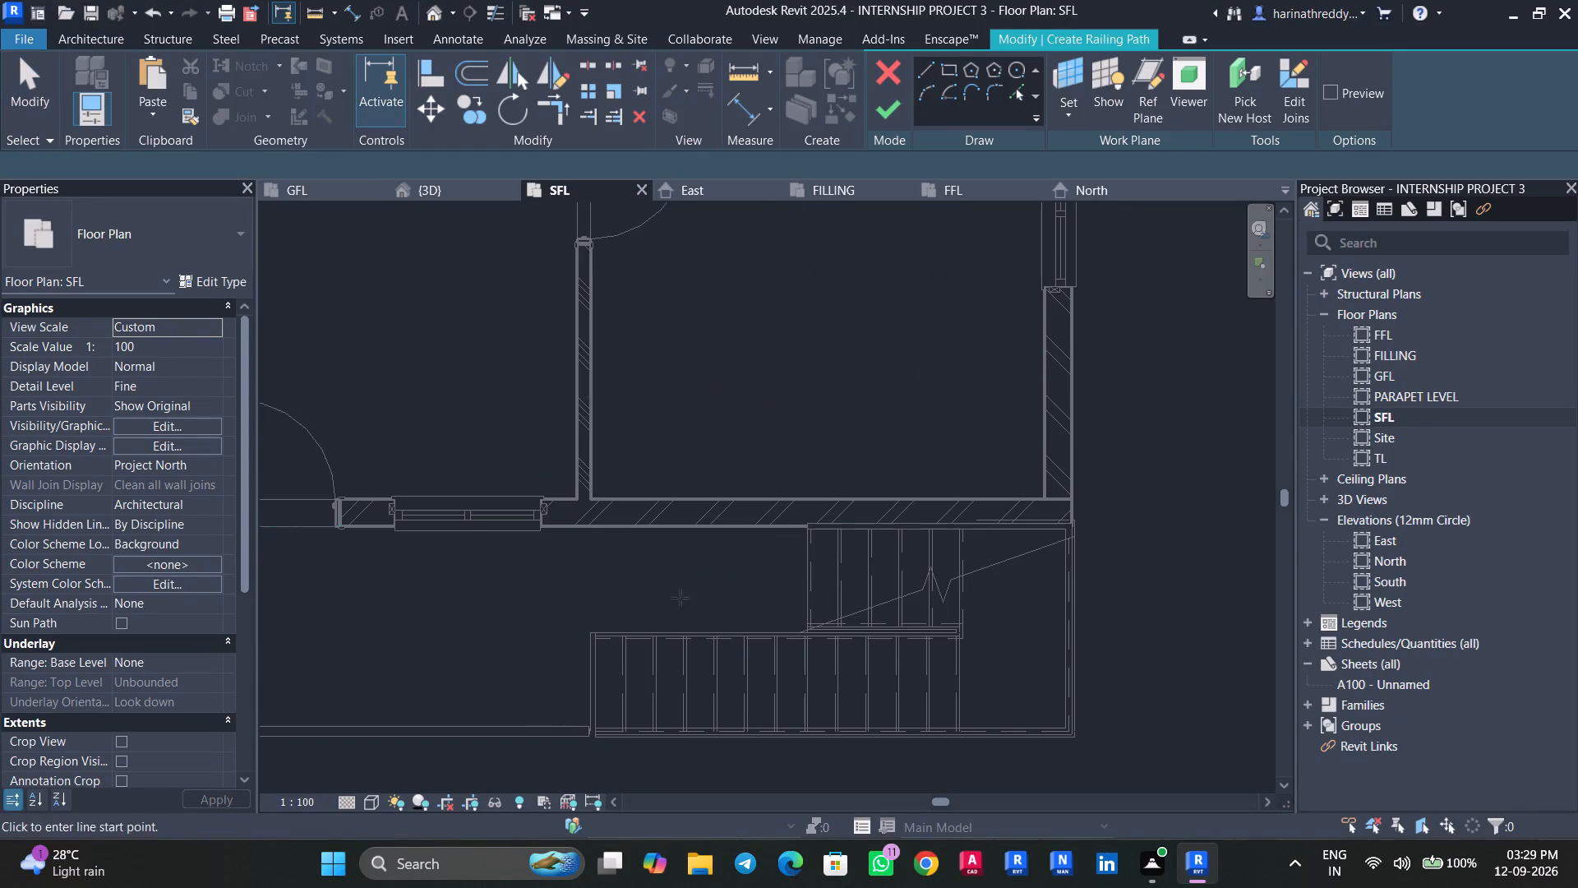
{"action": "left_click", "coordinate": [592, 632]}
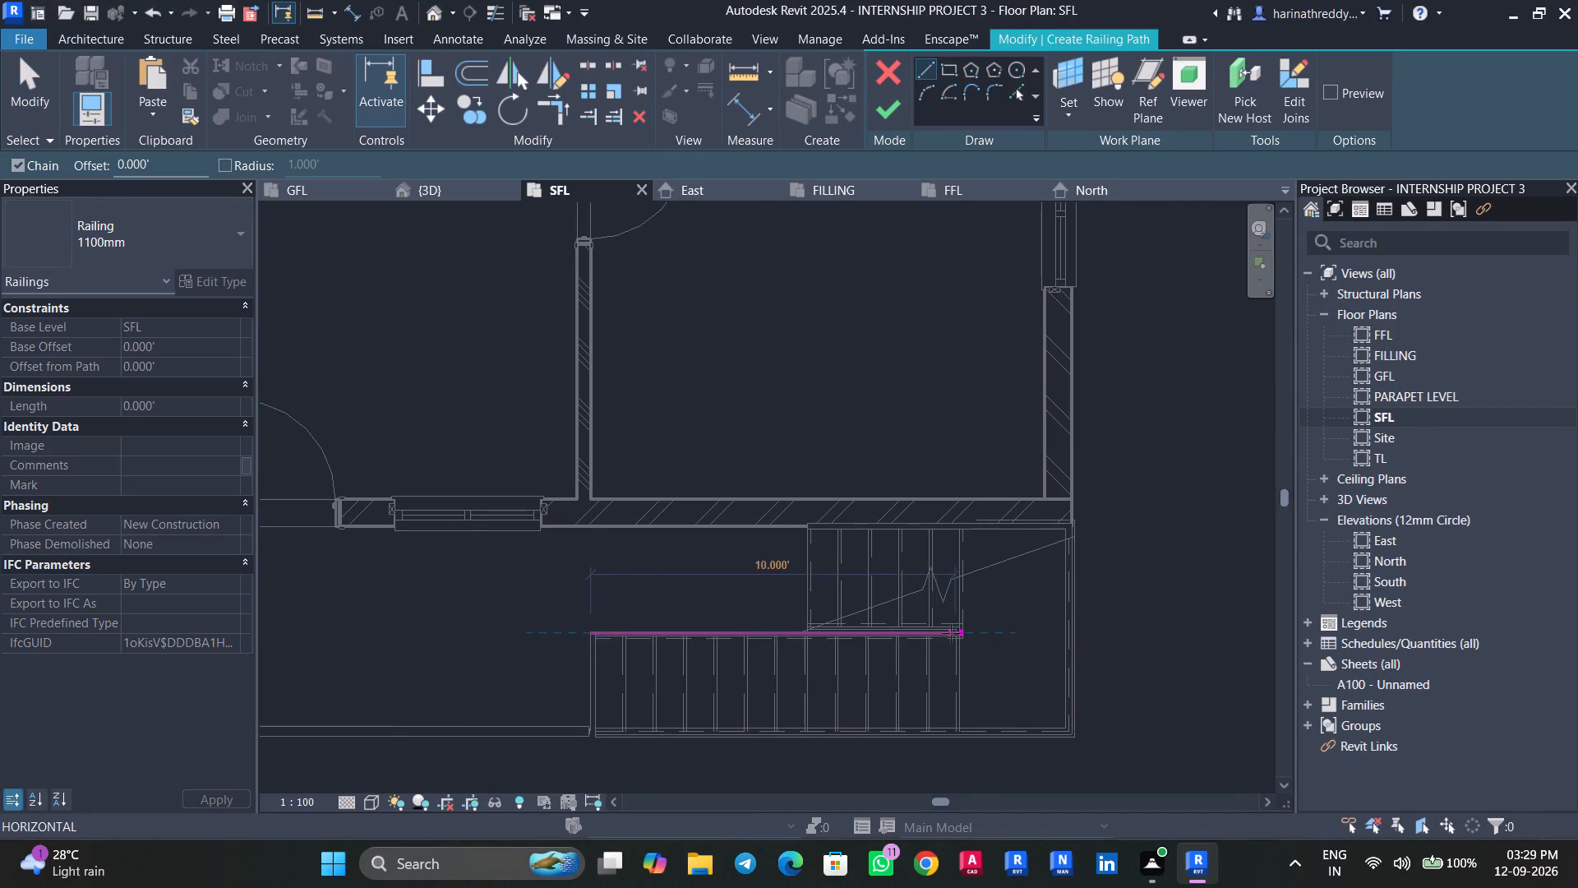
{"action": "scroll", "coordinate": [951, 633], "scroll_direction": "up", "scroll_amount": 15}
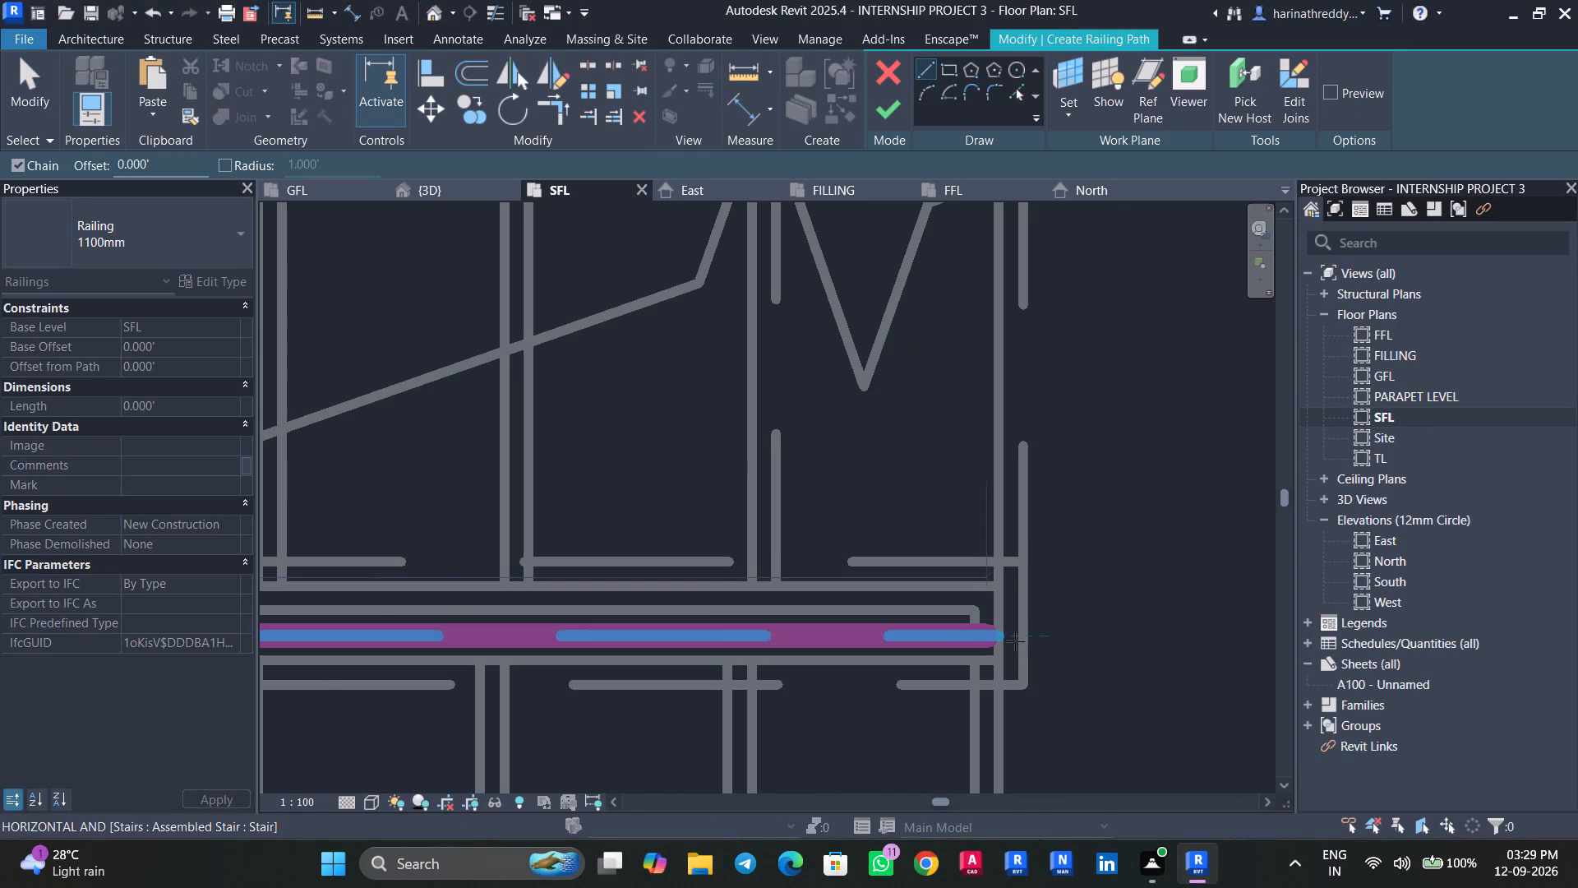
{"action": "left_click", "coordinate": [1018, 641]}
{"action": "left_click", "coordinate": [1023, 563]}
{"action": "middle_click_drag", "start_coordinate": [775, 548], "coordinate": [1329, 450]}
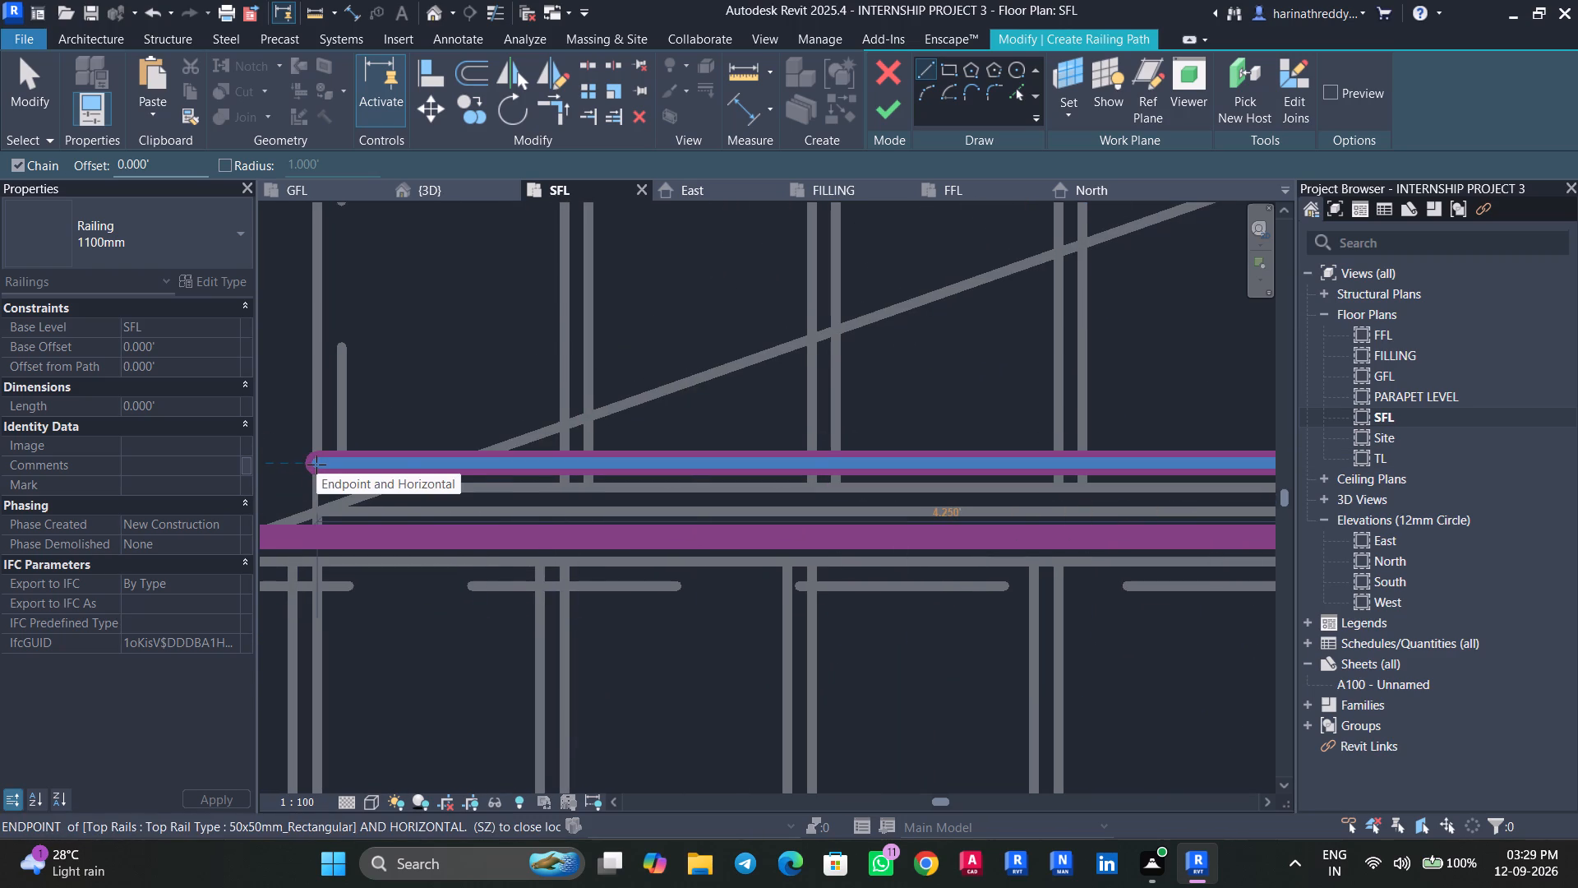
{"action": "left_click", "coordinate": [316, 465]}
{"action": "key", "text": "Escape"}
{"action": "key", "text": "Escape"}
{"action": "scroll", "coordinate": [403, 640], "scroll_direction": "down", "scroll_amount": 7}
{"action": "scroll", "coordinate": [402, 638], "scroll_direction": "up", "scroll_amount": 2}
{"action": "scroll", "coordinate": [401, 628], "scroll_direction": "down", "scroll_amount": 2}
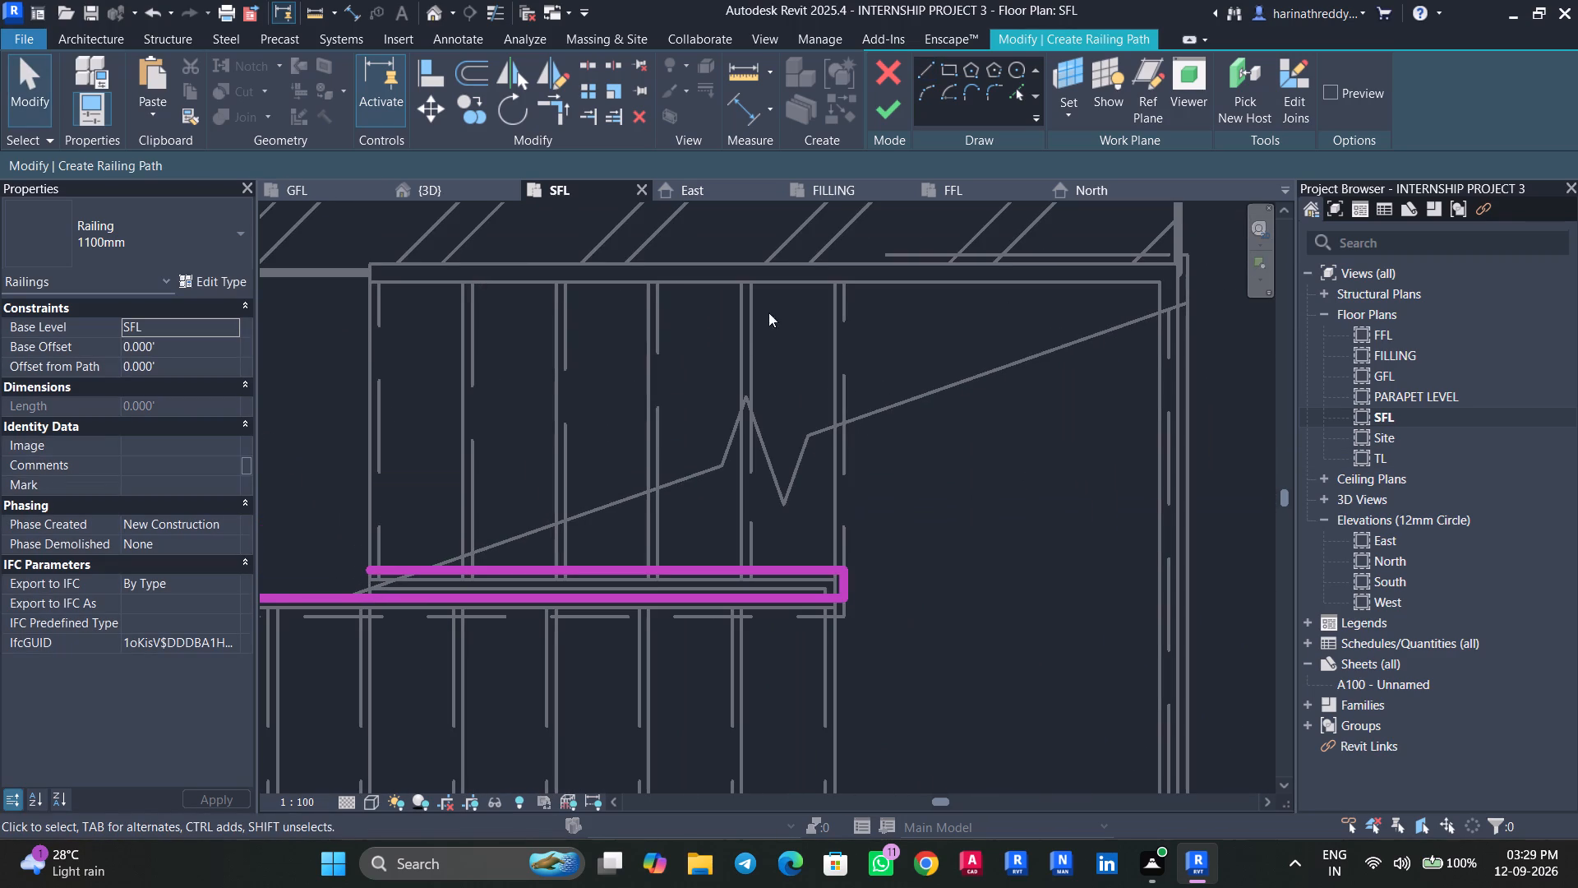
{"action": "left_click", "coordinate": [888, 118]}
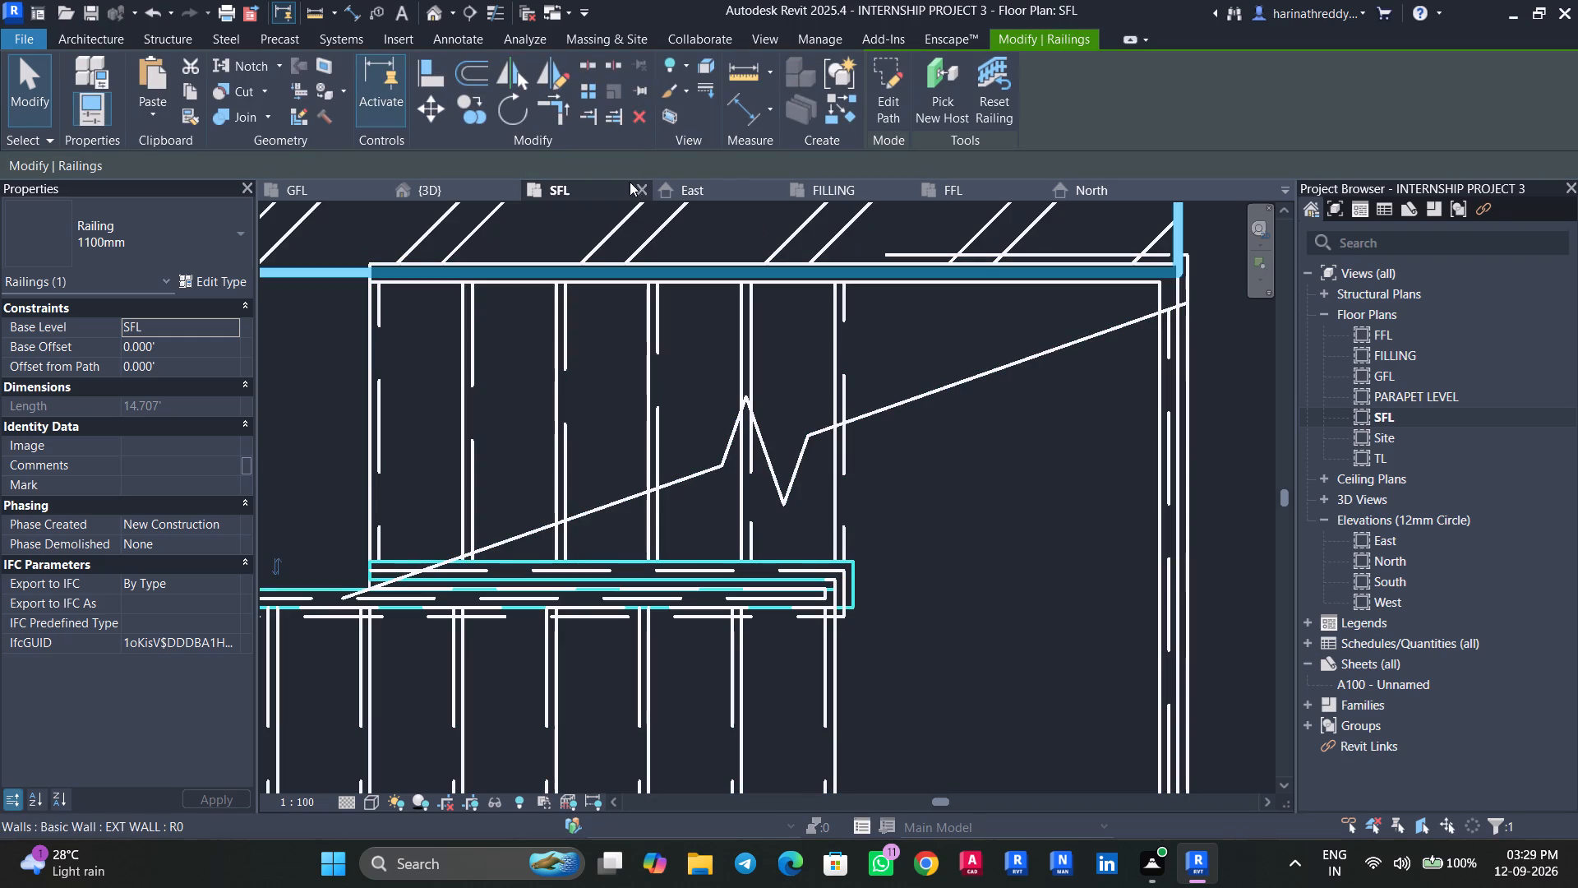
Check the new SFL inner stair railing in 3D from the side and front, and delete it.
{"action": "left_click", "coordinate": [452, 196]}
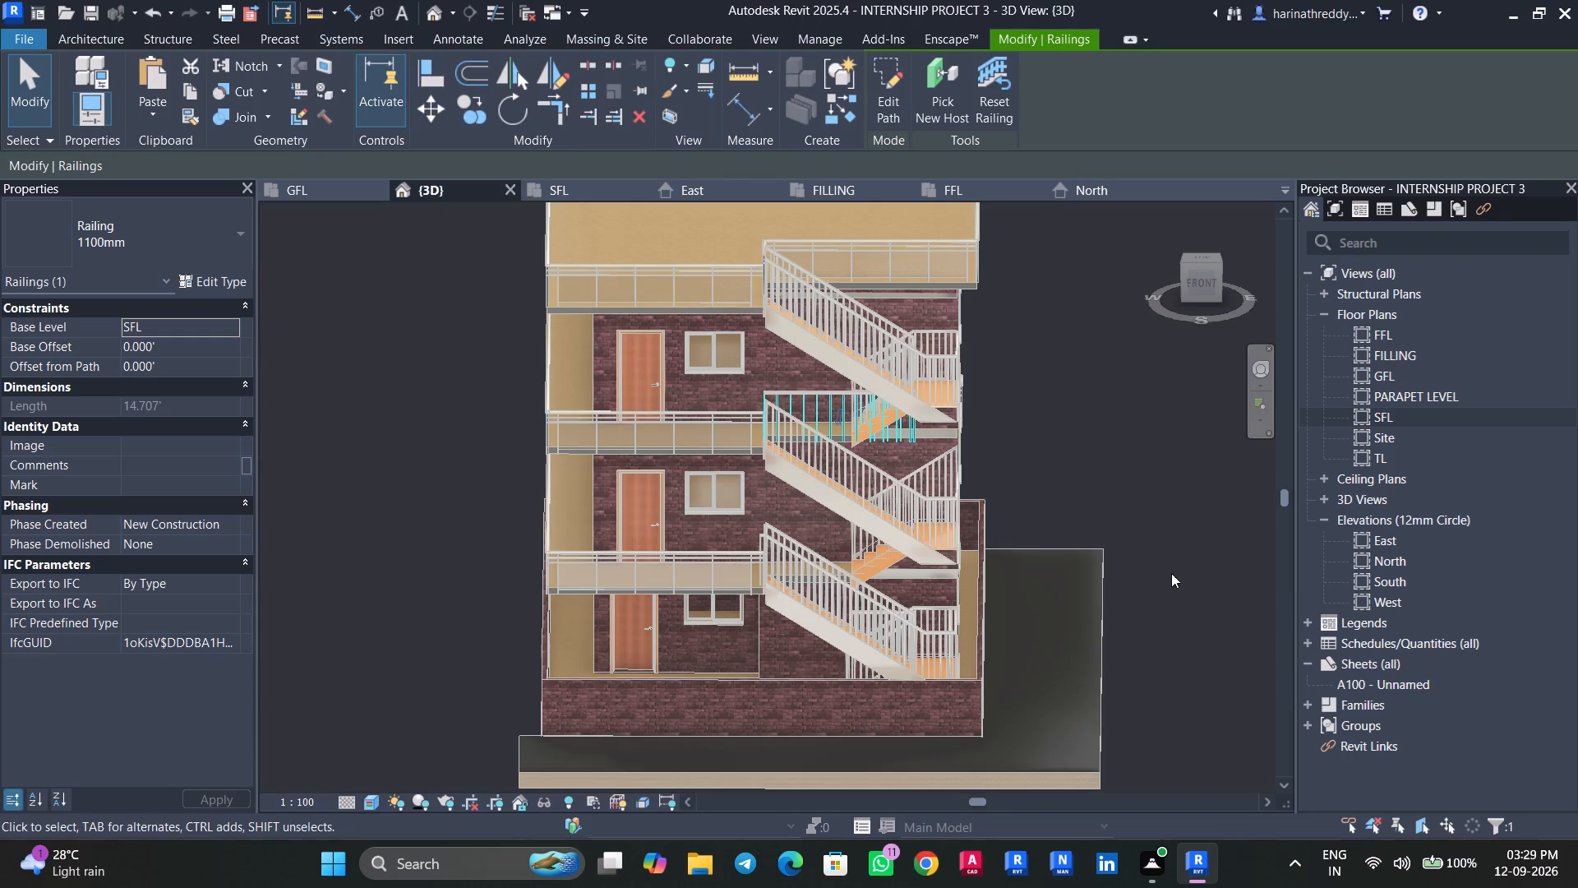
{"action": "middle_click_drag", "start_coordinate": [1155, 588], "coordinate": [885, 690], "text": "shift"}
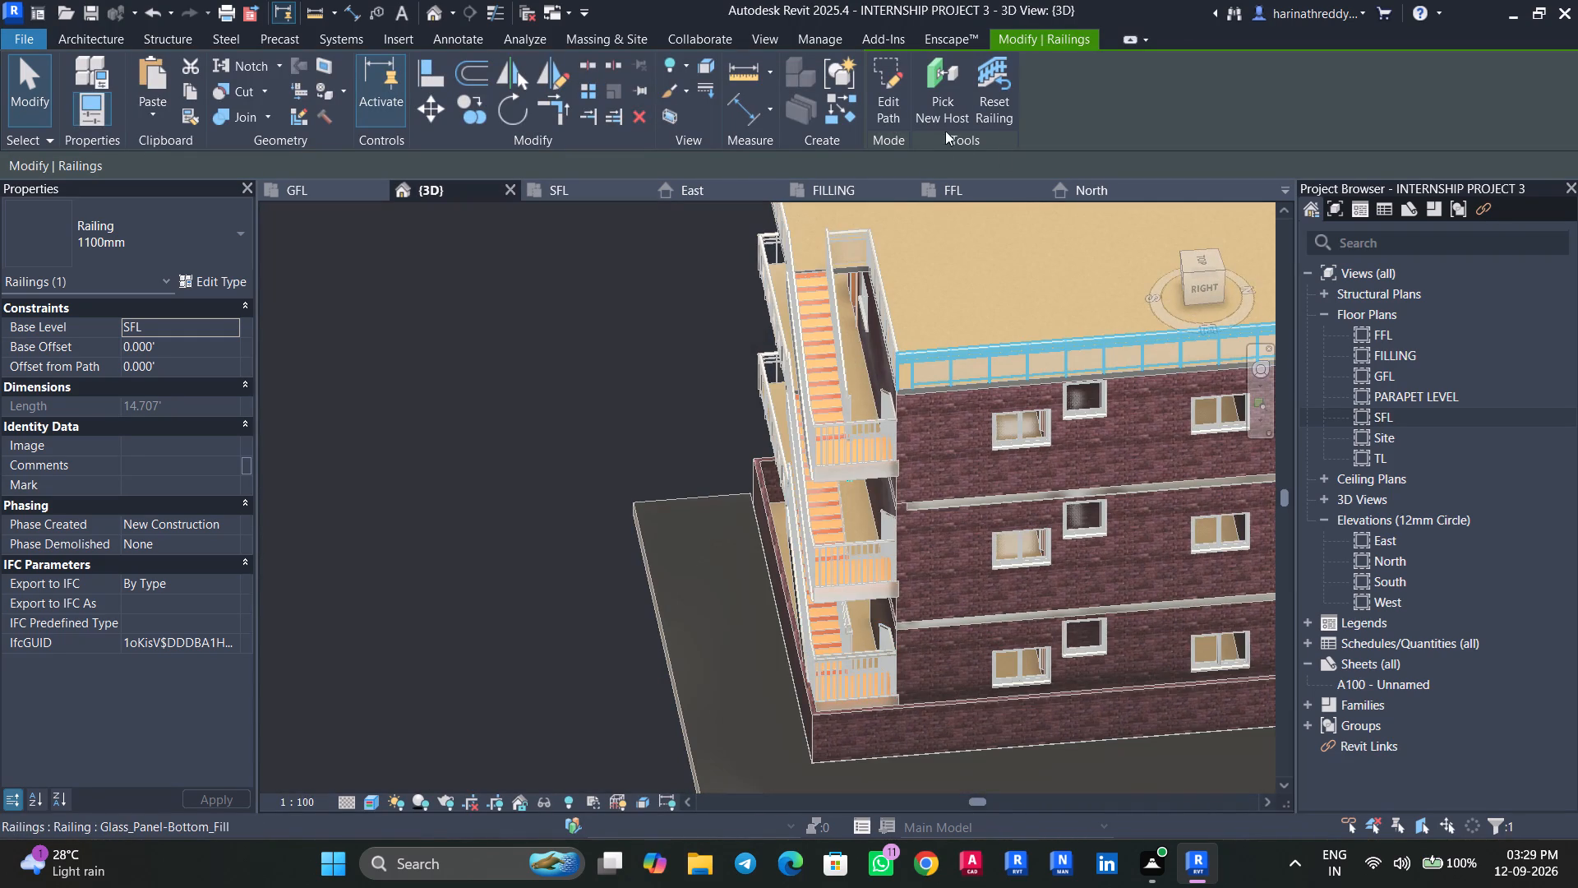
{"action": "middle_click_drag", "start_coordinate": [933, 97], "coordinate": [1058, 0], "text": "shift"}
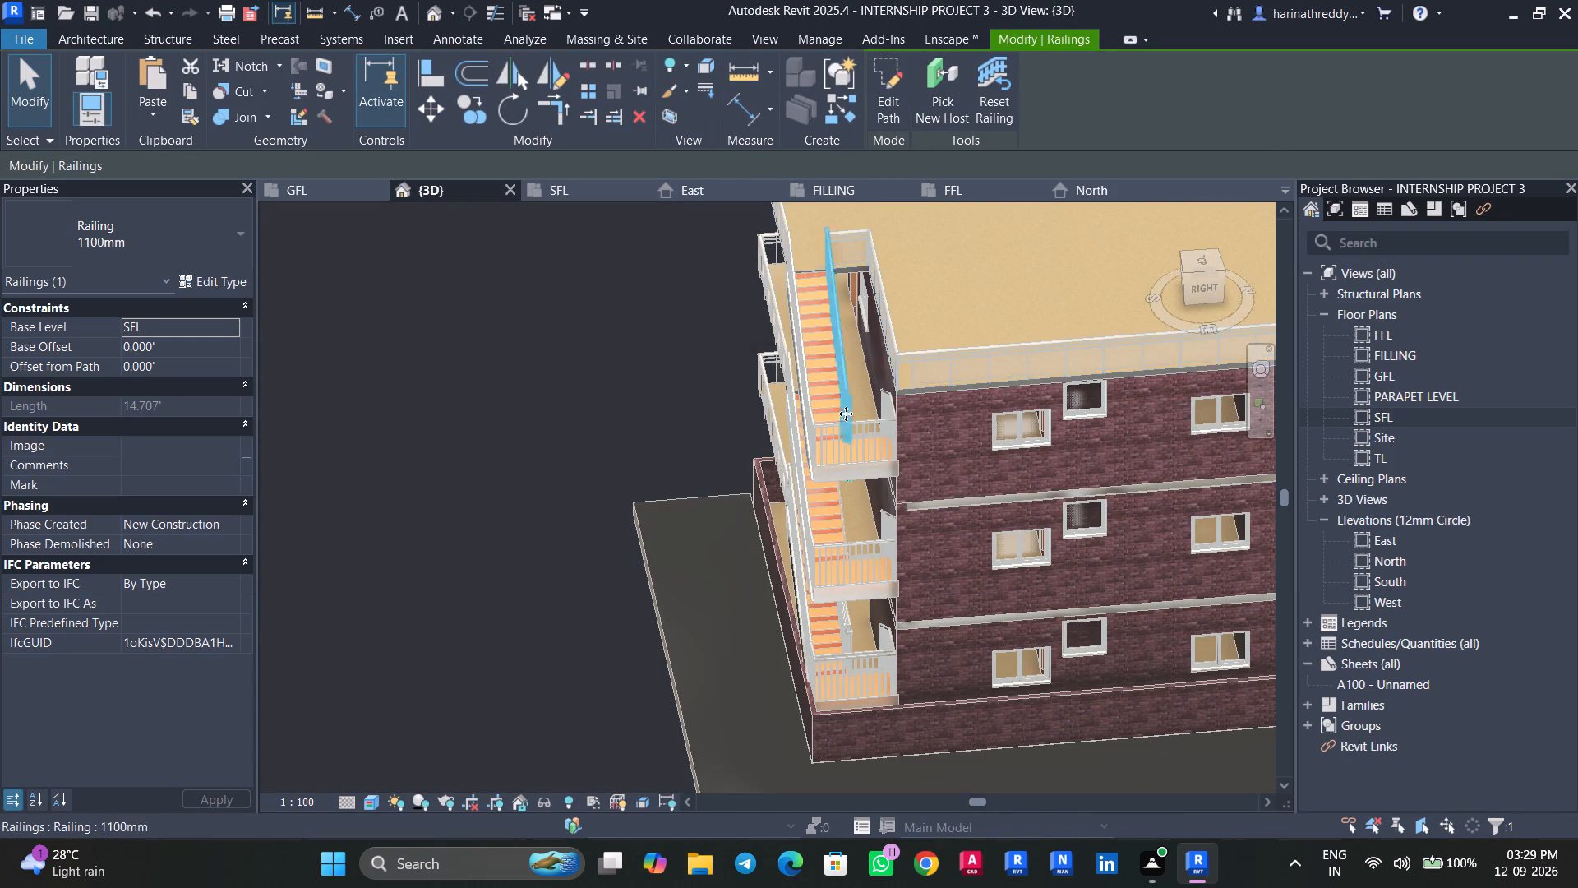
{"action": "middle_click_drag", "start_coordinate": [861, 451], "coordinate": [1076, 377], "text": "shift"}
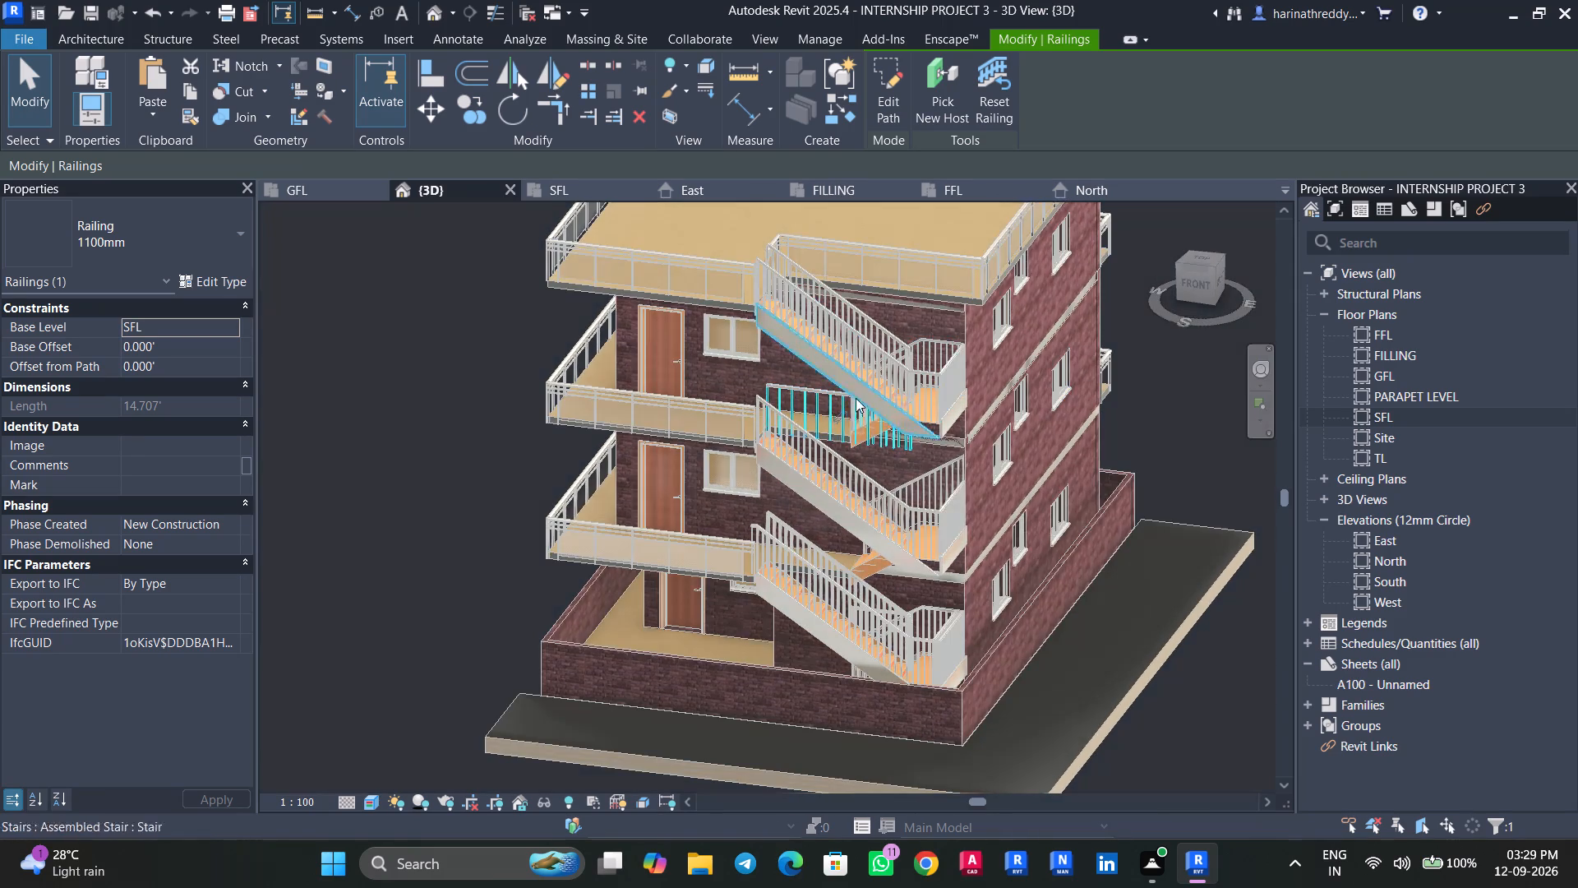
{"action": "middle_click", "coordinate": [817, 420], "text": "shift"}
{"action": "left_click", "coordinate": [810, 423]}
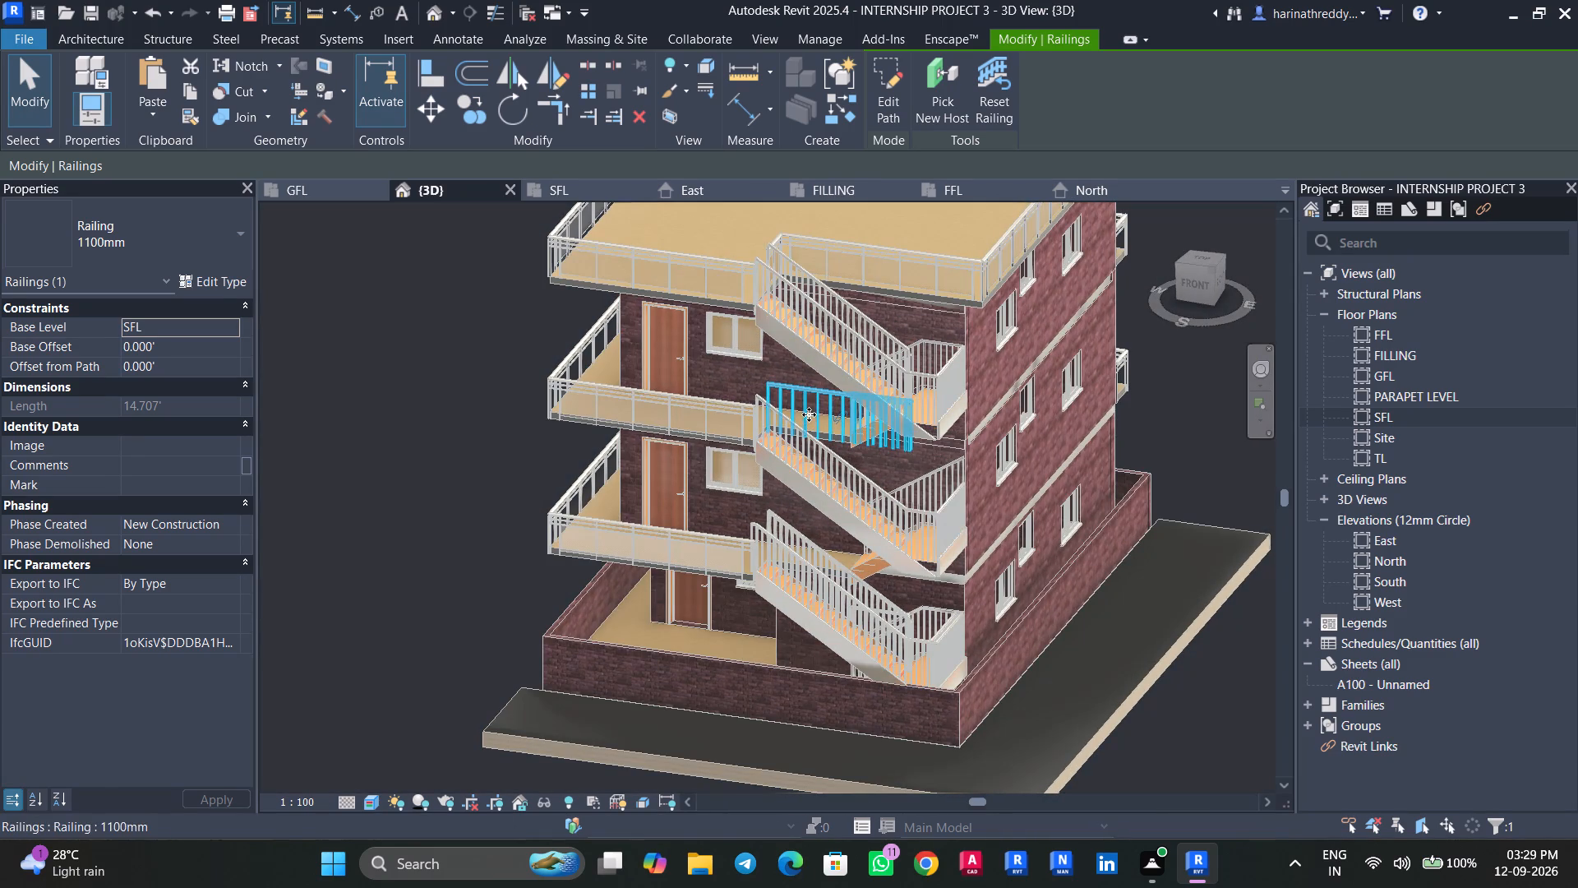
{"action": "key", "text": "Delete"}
On the FFL plan, sketch and finish a U-shaped 1100mm railing along the stair's inner edges with segments about 10, 0.18 and 4.17 feet.
{"action": "left_click", "coordinate": [958, 192]}
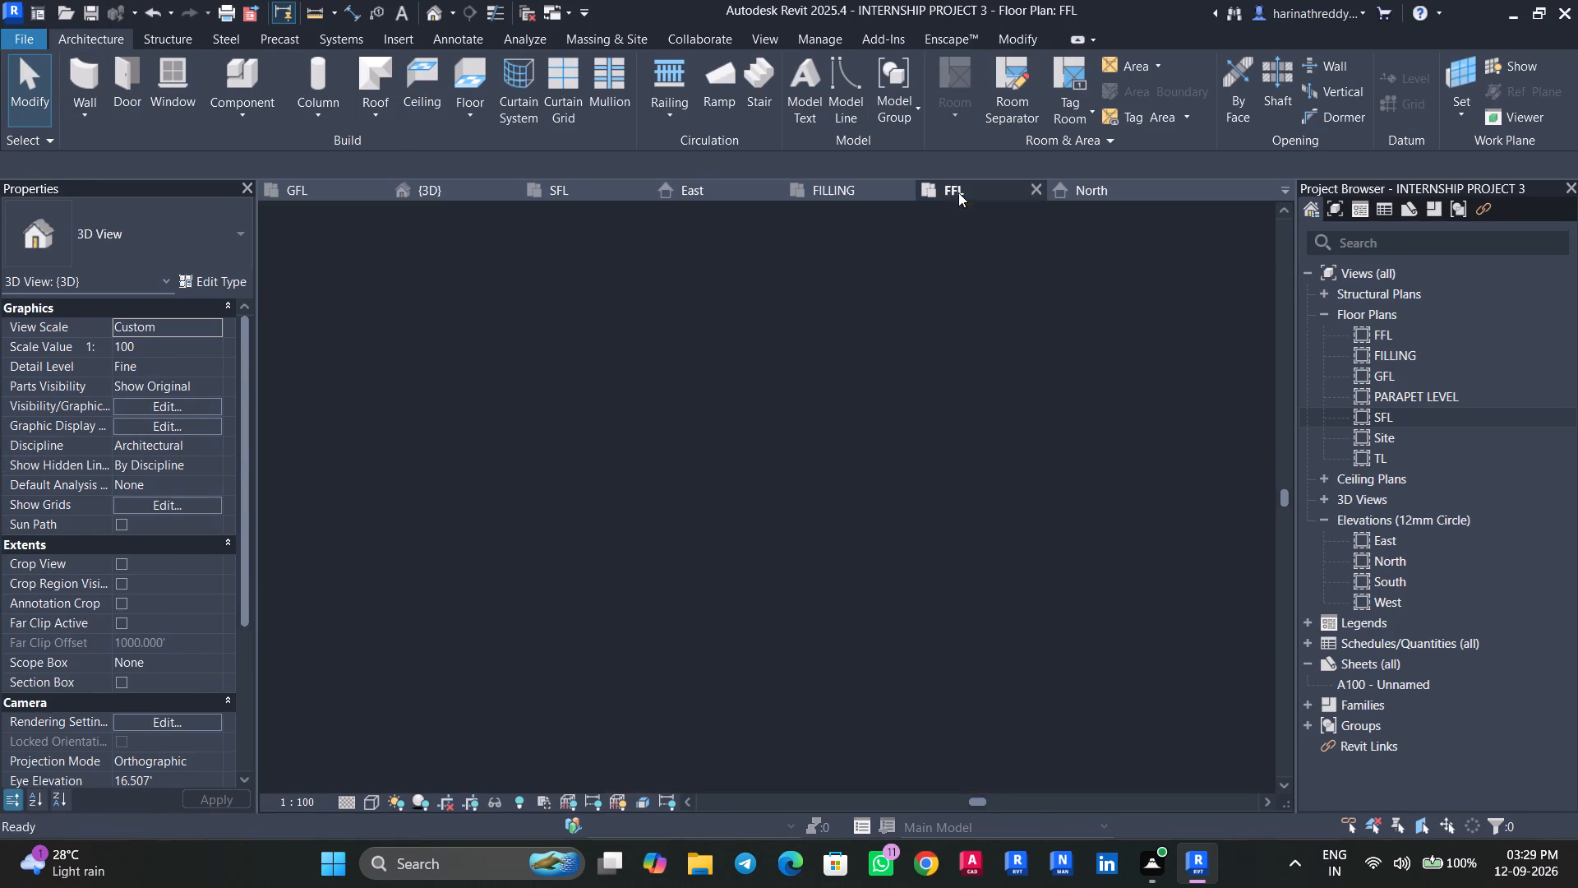
{"action": "scroll", "coordinate": [619, 430], "scroll_direction": "down", "scroll_amount": 2}
{"action": "scroll", "coordinate": [621, 450], "scroll_direction": "up", "scroll_amount": 12}
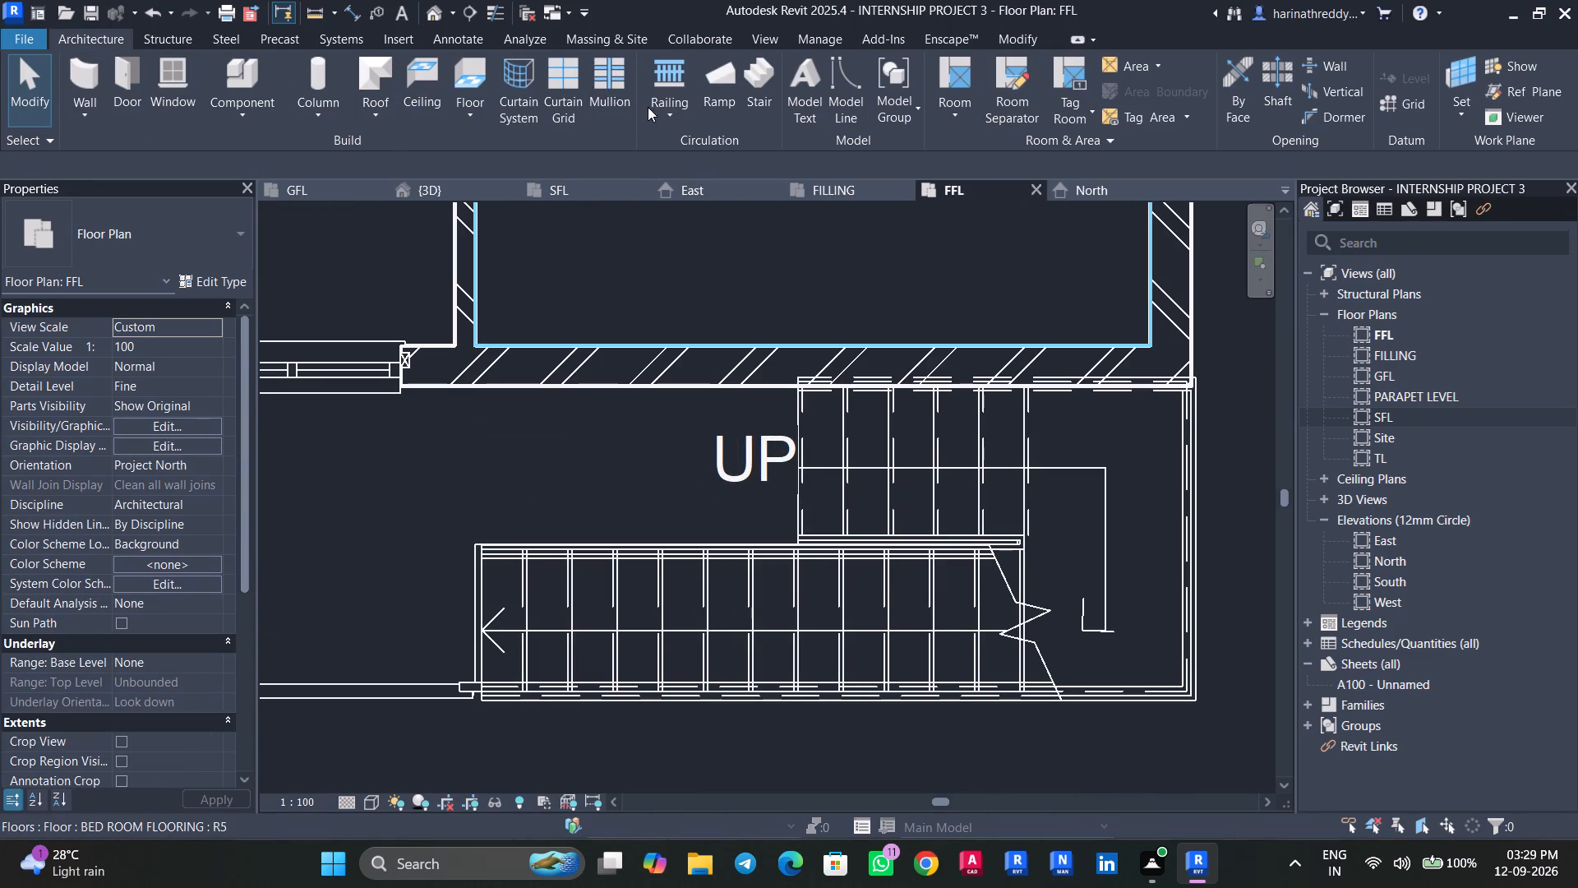
{"action": "left_click", "coordinate": [653, 107]}
{"action": "left_click", "coordinate": [688, 157]}
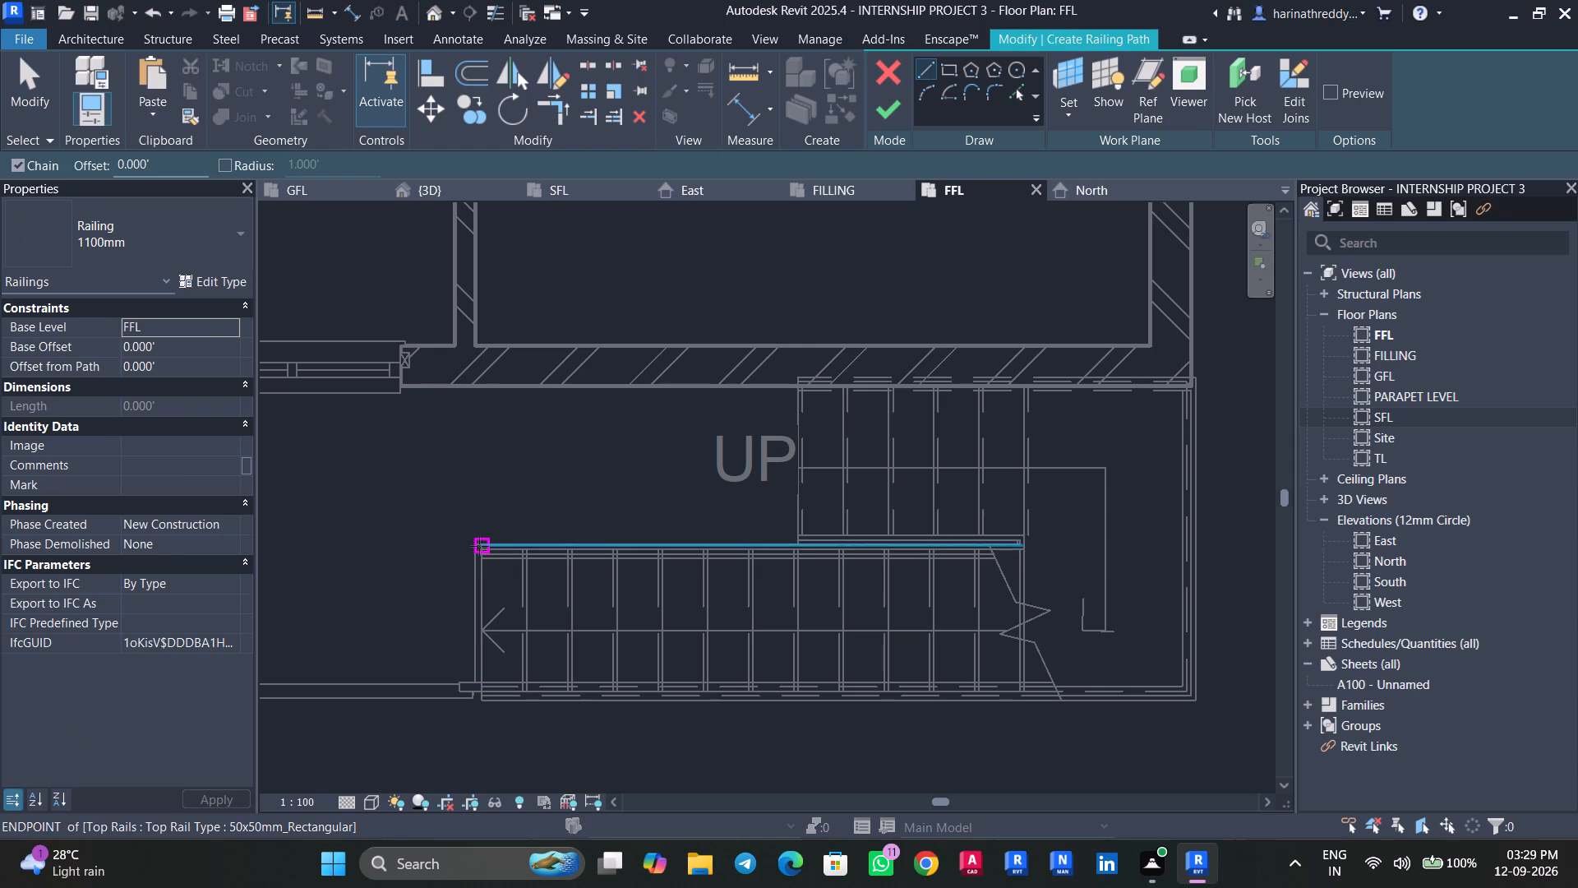
{"action": "left_click", "coordinate": [479, 546]}
{"action": "scroll", "coordinate": [1018, 545], "scroll_direction": "up", "scroll_amount": 6}
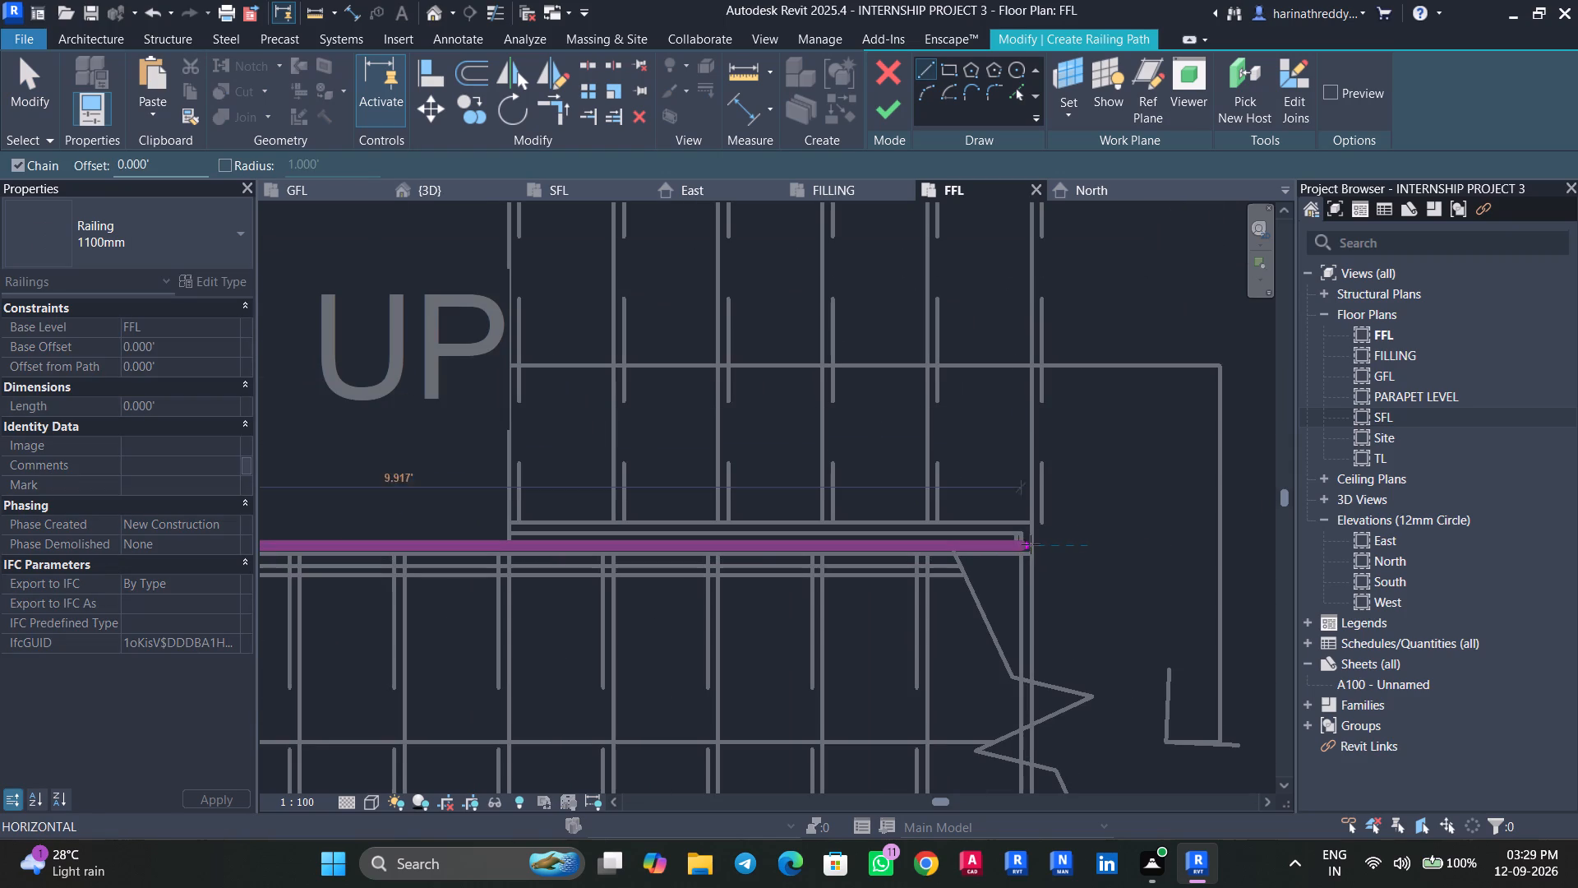
{"action": "left_click", "coordinate": [1031, 546]}
{"action": "left_click", "coordinate": [1028, 522]}
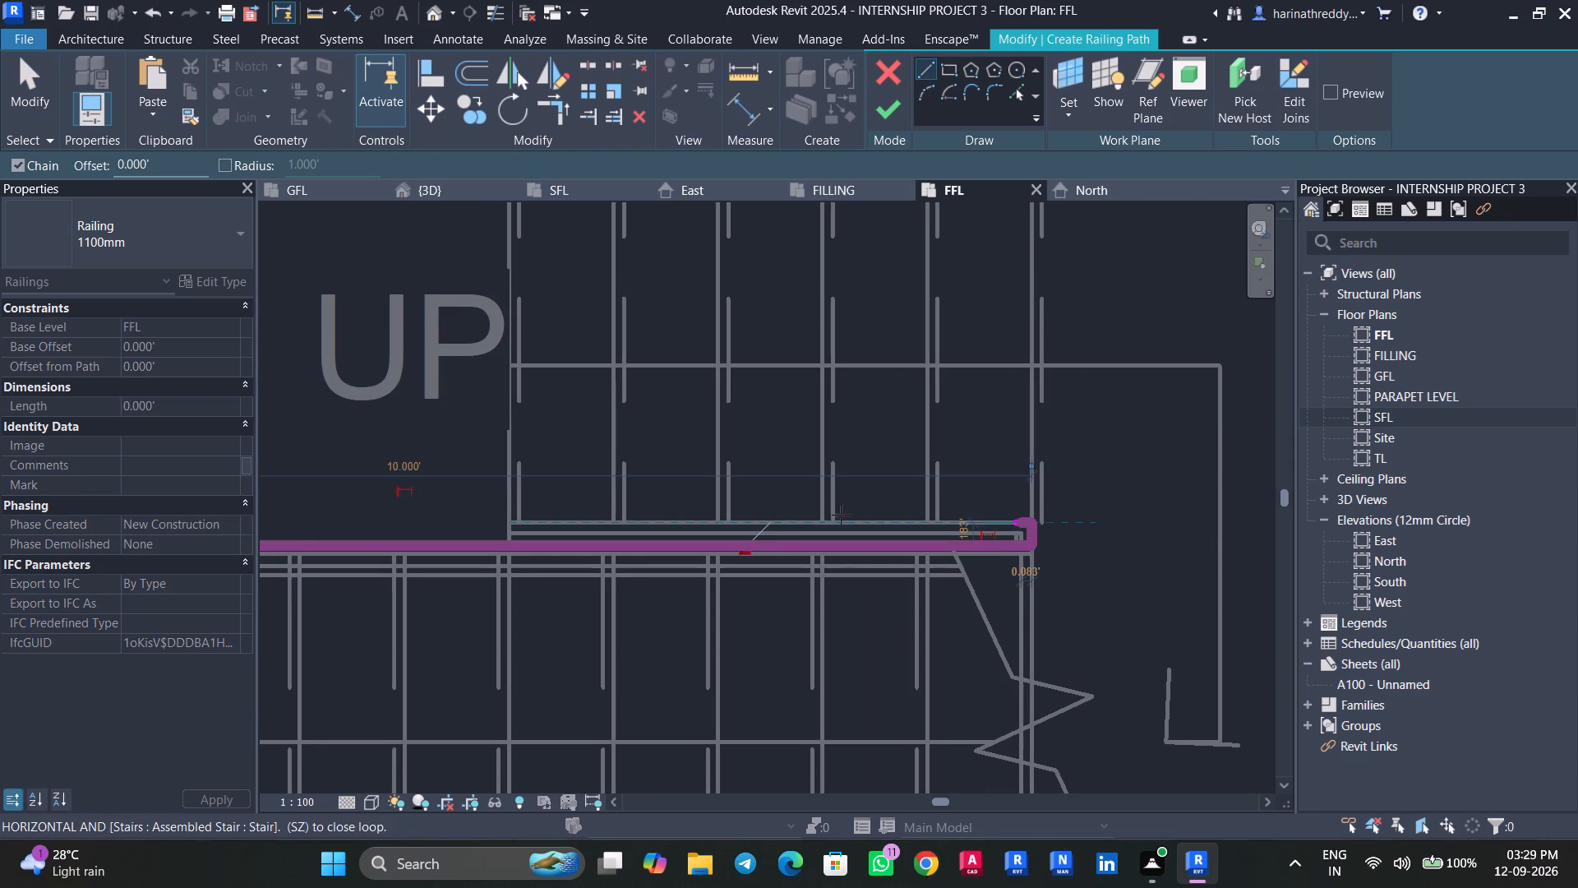
{"action": "left_click", "coordinate": [507, 521]}
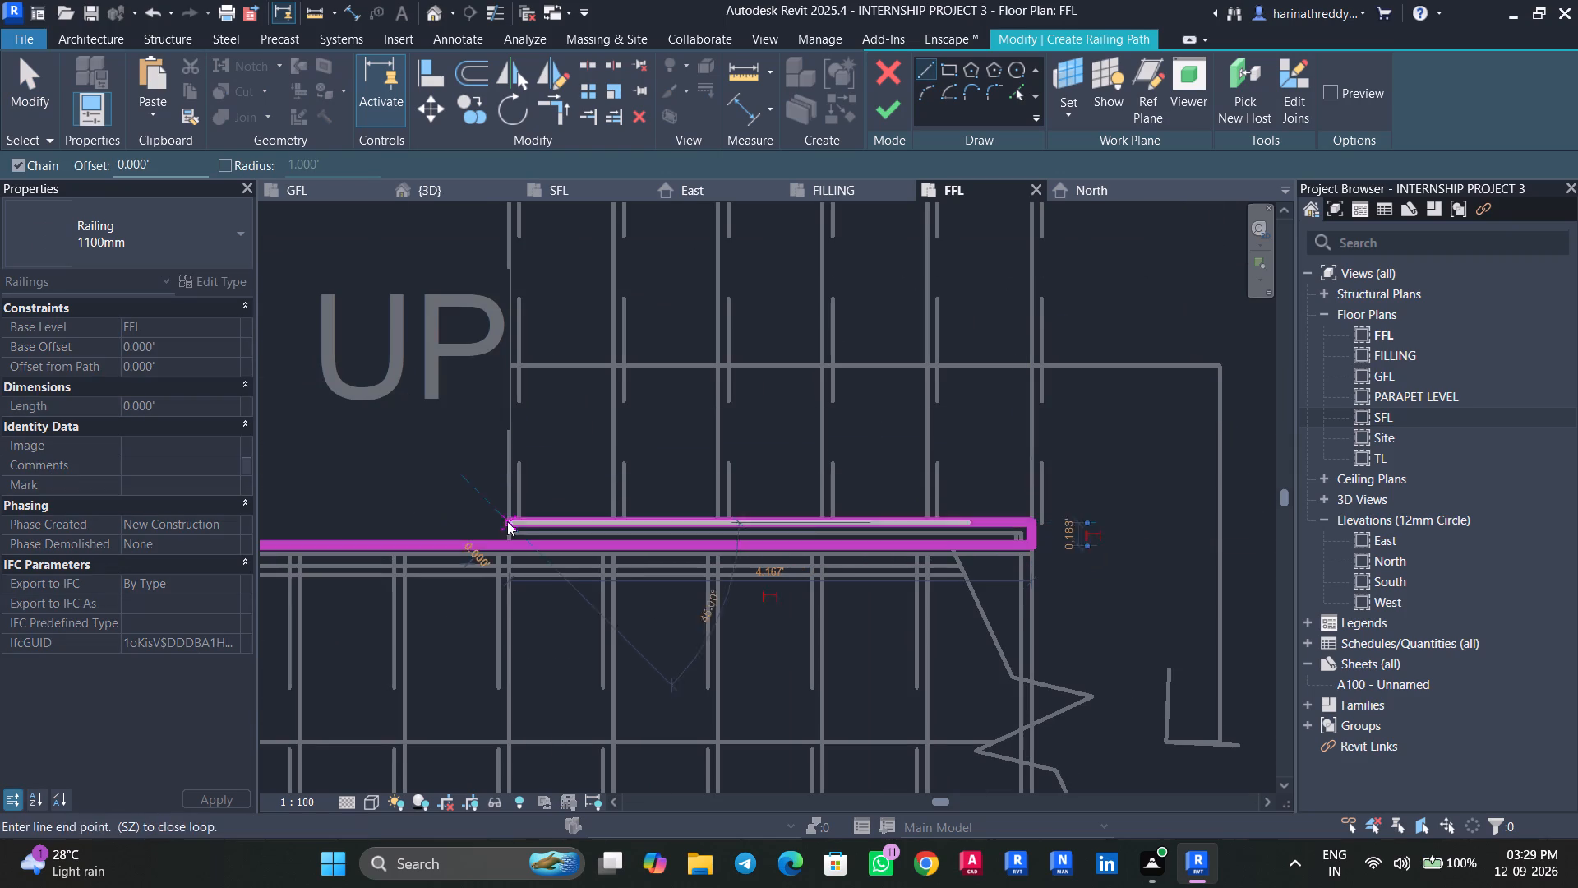
{"action": "key", "text": "Escape"}
{"action": "key", "text": "Escape"}
{"action": "key", "text": "Escape"}
{"action": "key", "text": "Escape"}
{"action": "left_click", "coordinate": [881, 115]}
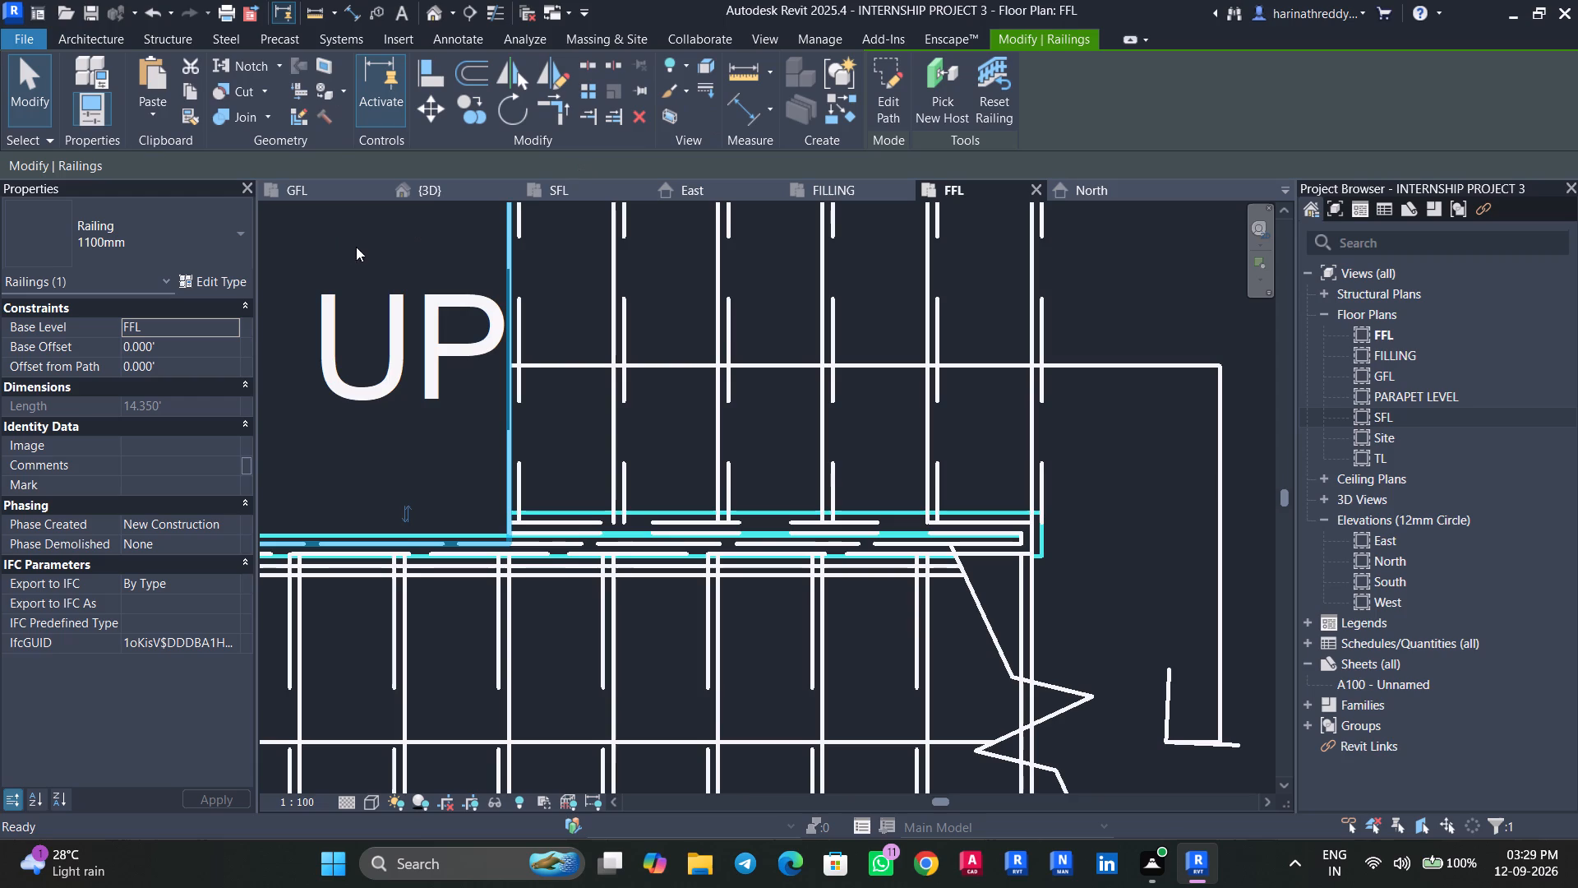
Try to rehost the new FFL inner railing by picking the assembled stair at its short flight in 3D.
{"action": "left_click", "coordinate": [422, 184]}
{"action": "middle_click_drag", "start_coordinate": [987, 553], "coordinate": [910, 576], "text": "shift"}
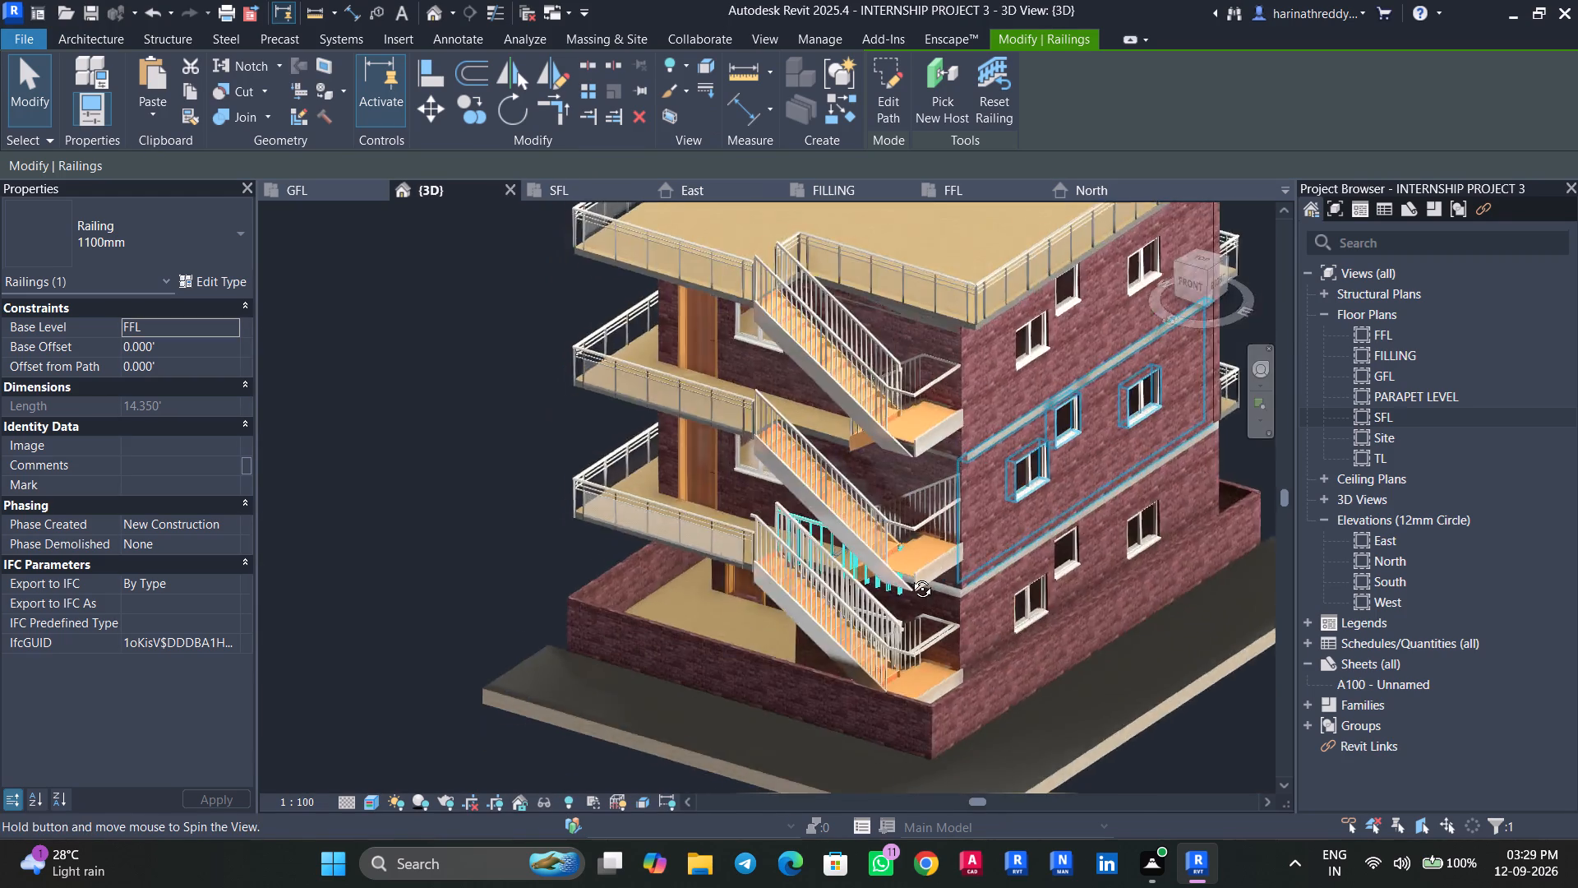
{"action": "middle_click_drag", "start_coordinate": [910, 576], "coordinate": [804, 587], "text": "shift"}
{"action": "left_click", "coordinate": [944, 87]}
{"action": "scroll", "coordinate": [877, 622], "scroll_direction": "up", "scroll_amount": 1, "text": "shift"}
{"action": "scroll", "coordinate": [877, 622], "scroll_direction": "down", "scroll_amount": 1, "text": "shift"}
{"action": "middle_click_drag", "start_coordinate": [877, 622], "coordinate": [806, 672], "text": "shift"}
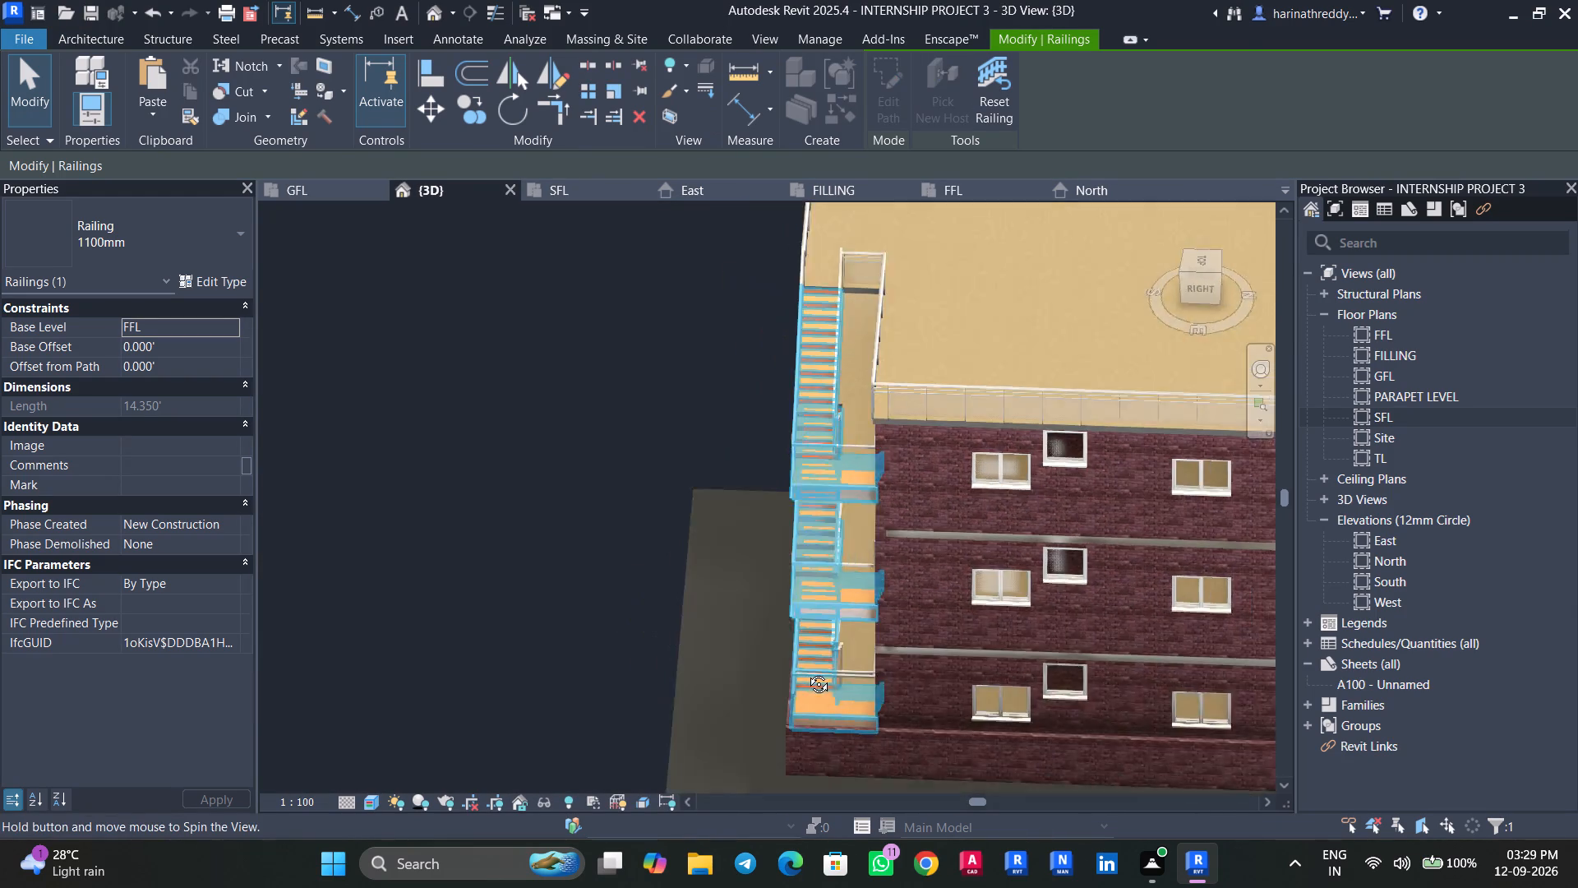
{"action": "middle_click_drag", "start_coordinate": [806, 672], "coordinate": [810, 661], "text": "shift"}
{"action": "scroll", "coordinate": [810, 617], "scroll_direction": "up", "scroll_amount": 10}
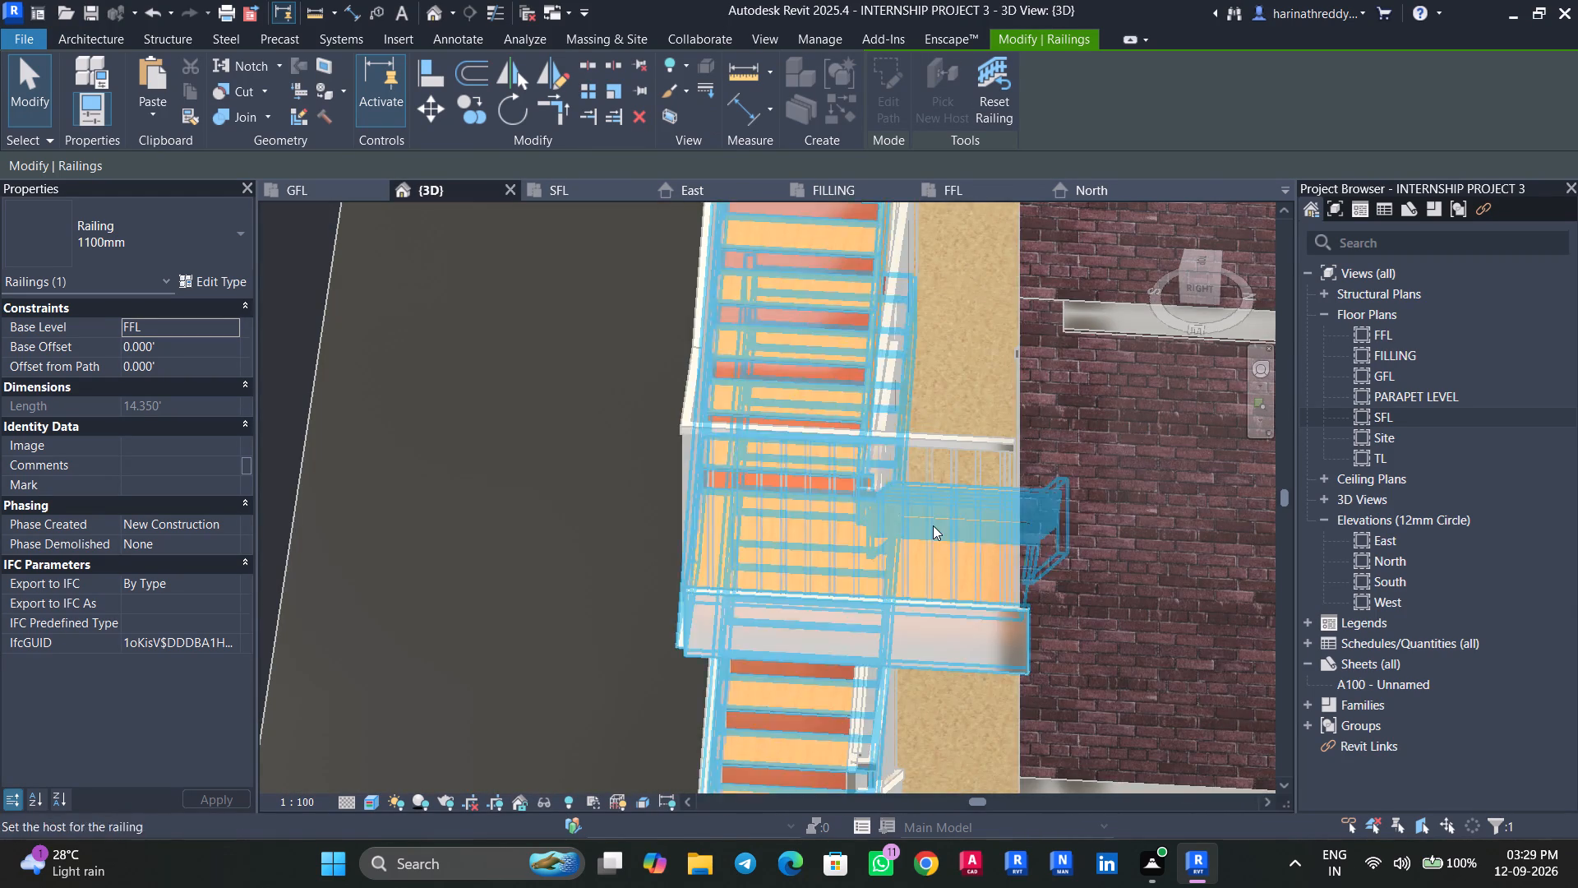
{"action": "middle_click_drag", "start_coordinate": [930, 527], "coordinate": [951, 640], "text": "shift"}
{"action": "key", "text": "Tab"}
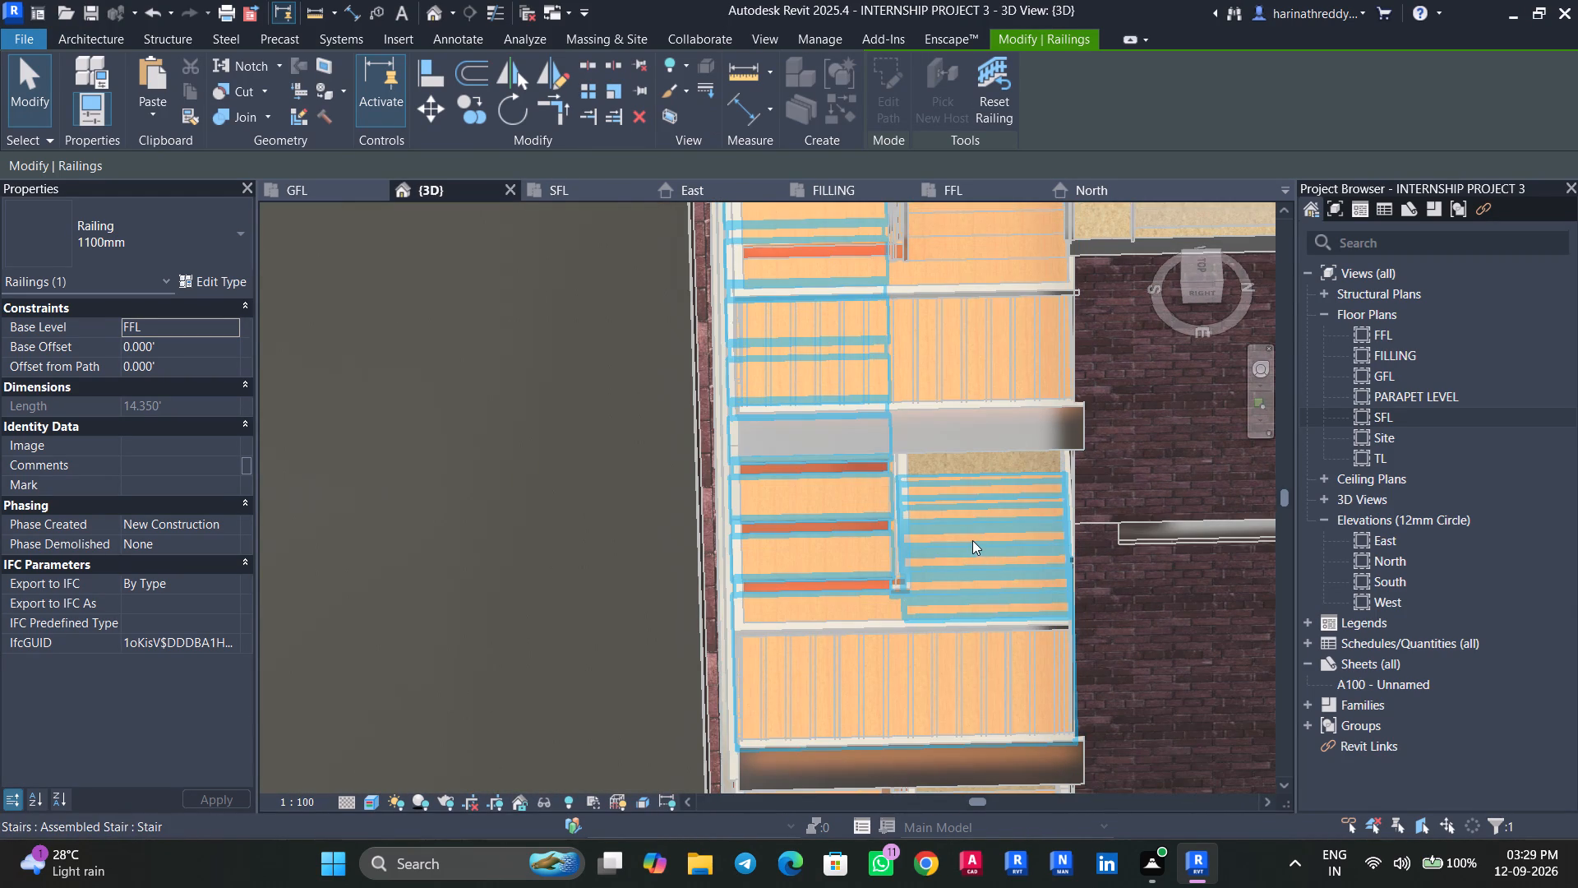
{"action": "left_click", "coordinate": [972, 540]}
Inspect the inner railing in 3D and rehost it by picking the middle flight's long wood-step run.
{"action": "middle_click_drag", "start_coordinate": [972, 539], "coordinate": [896, 465], "text": "shift"}
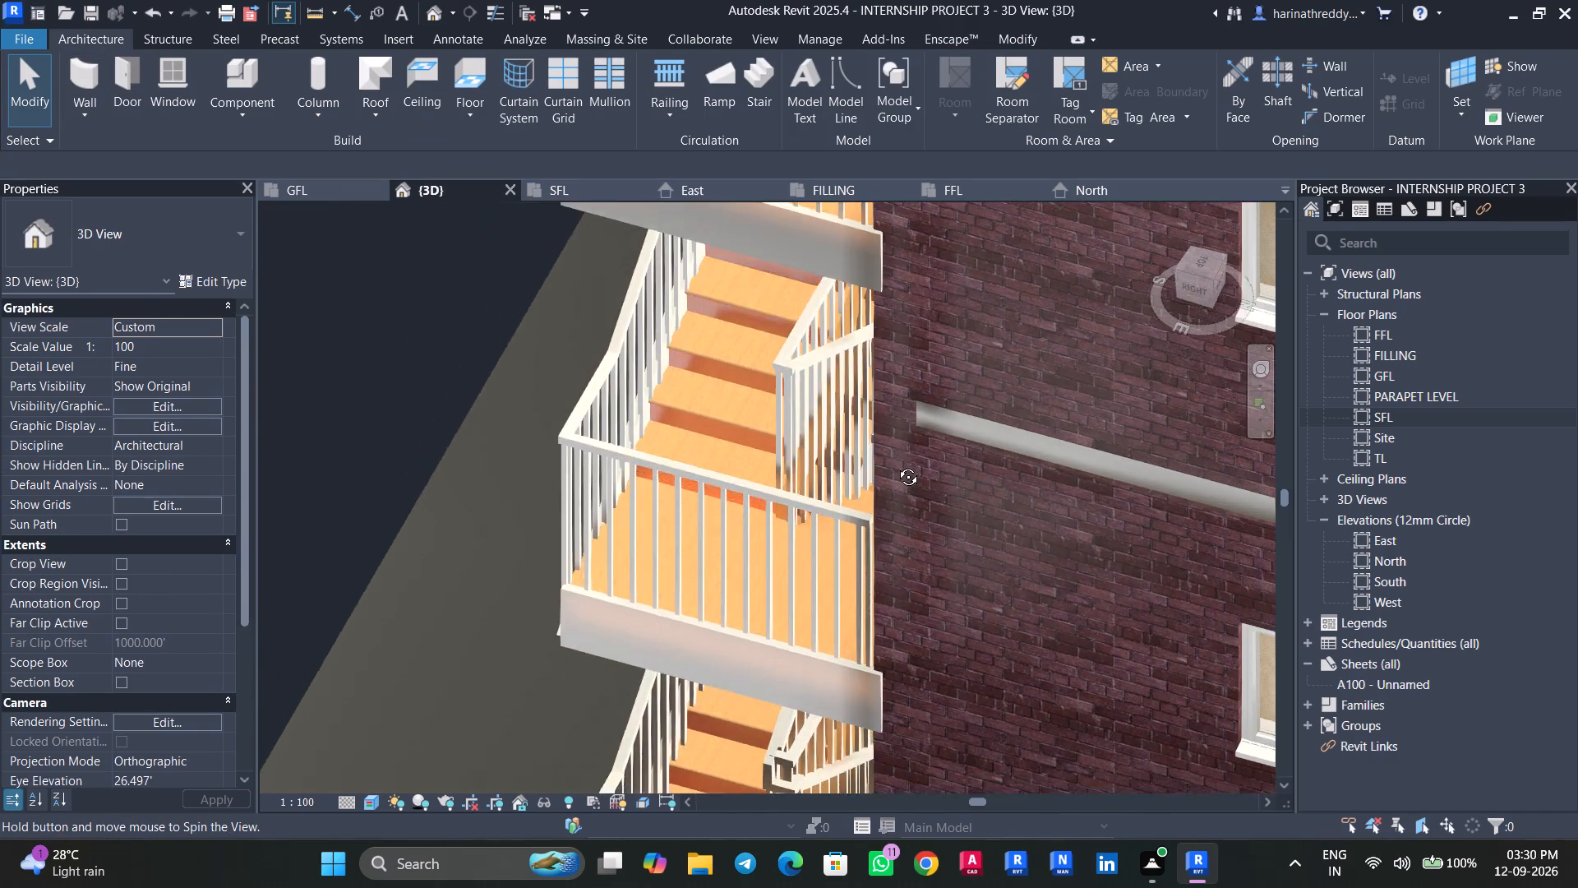
{"action": "middle_click_drag", "start_coordinate": [896, 465], "coordinate": [1307, 319], "text": "shift"}
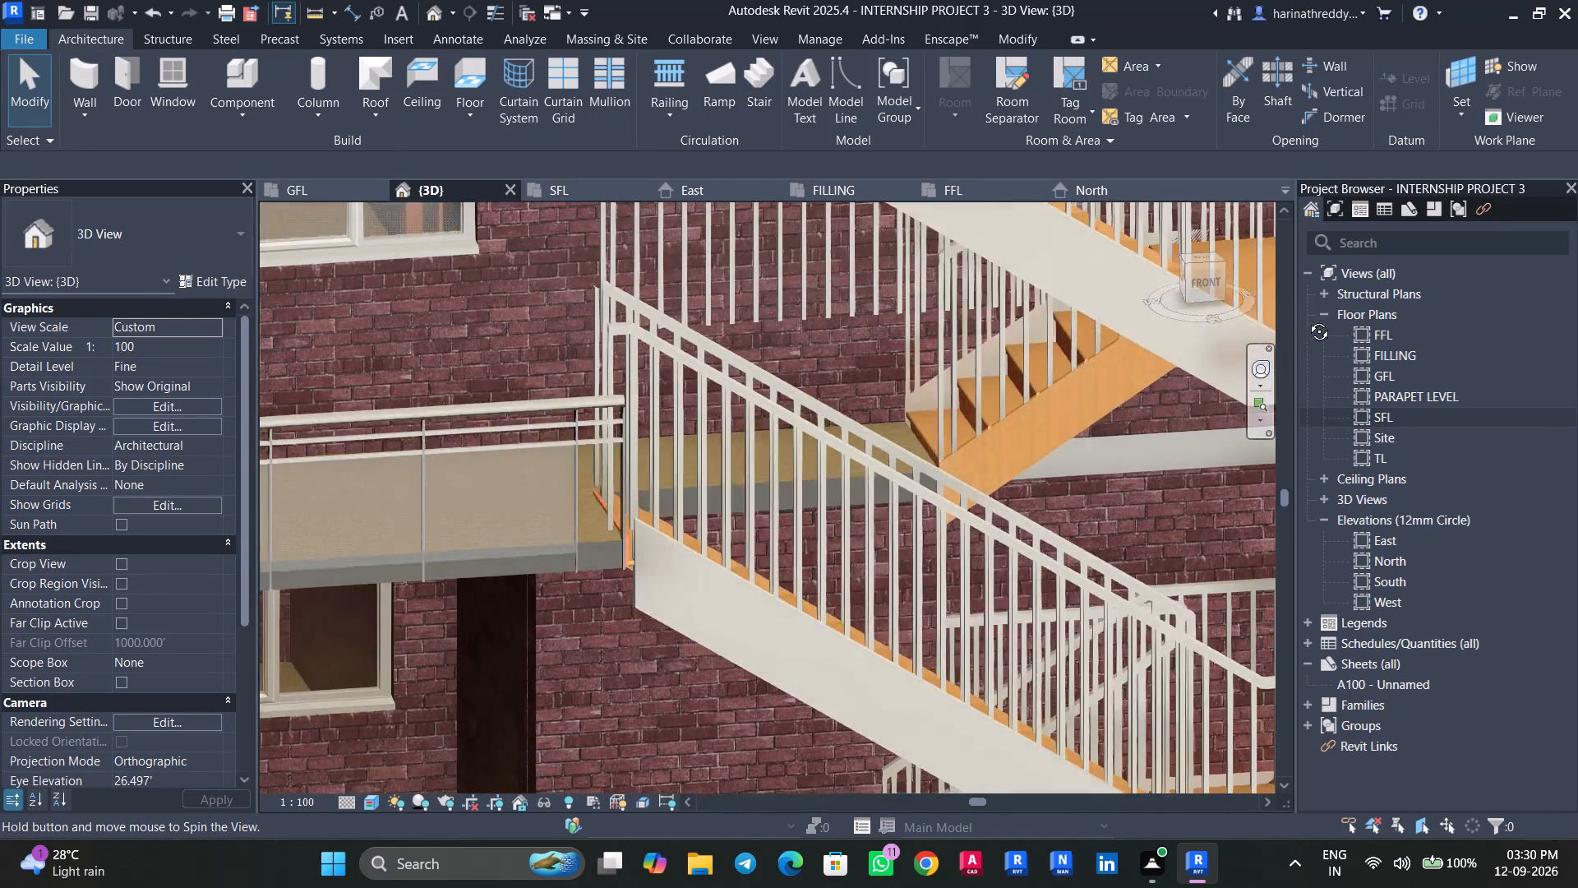
{"action": "middle_click_drag", "start_coordinate": [1307, 319], "coordinate": [1319, 312], "text": "shift"}
{"action": "key", "text": "Escape"}
{"action": "key", "text": "Escape"}
{"action": "middle_click_drag", "start_coordinate": [792, 315], "coordinate": [753, 497]}
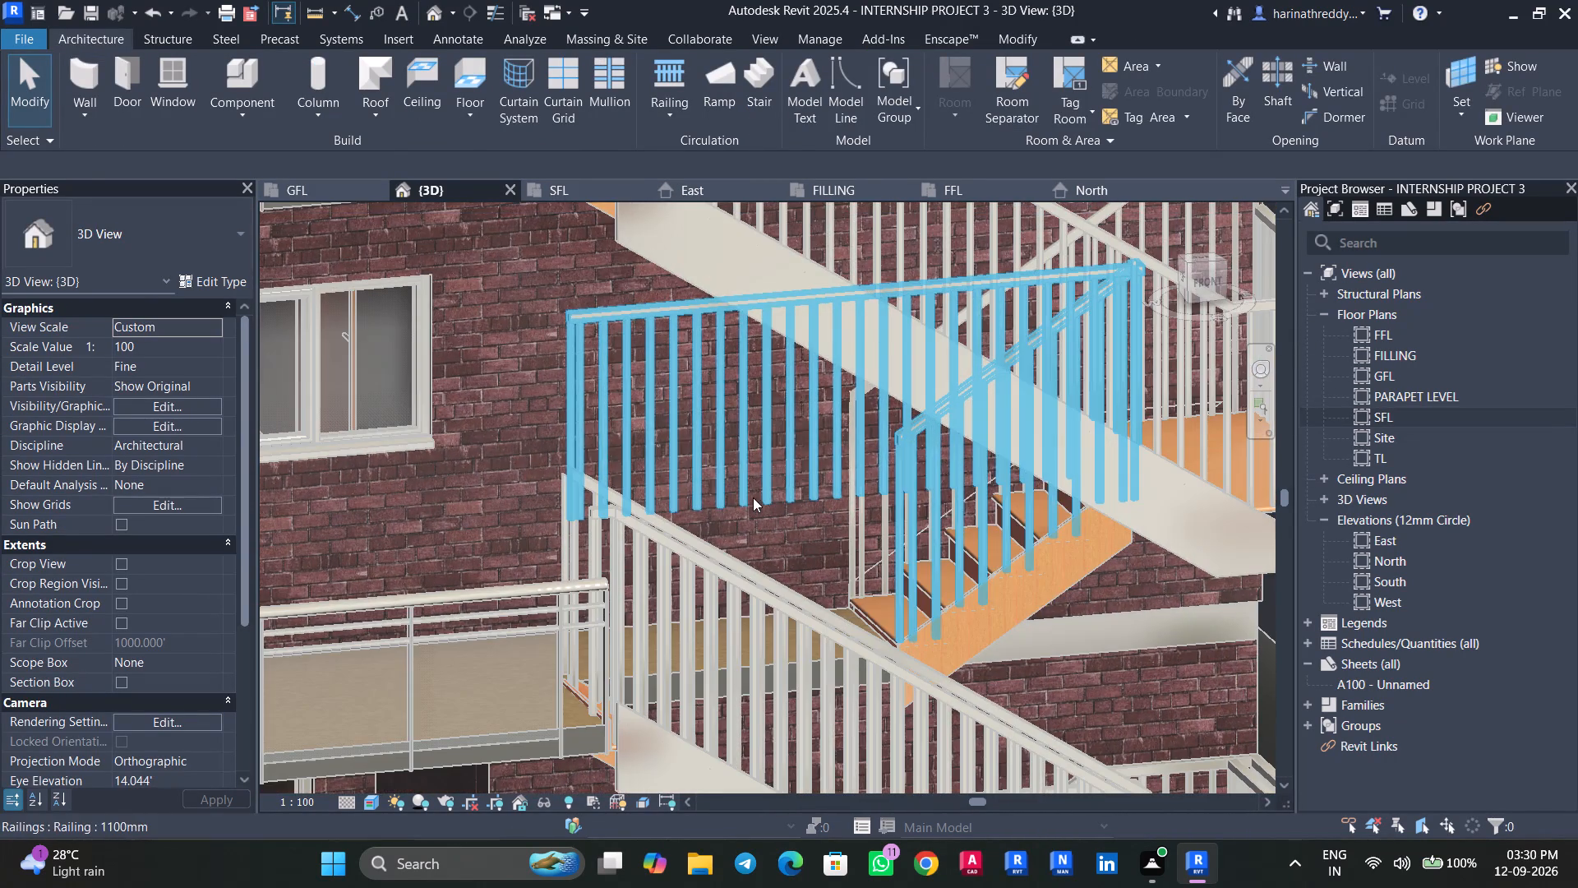
{"action": "left_click", "coordinate": [753, 485]}
{"action": "middle_click_drag", "start_coordinate": [759, 482], "coordinate": [630, 559], "text": "shift"}
{"action": "scroll", "coordinate": [630, 559], "scroll_direction": "down", "scroll_amount": 5}
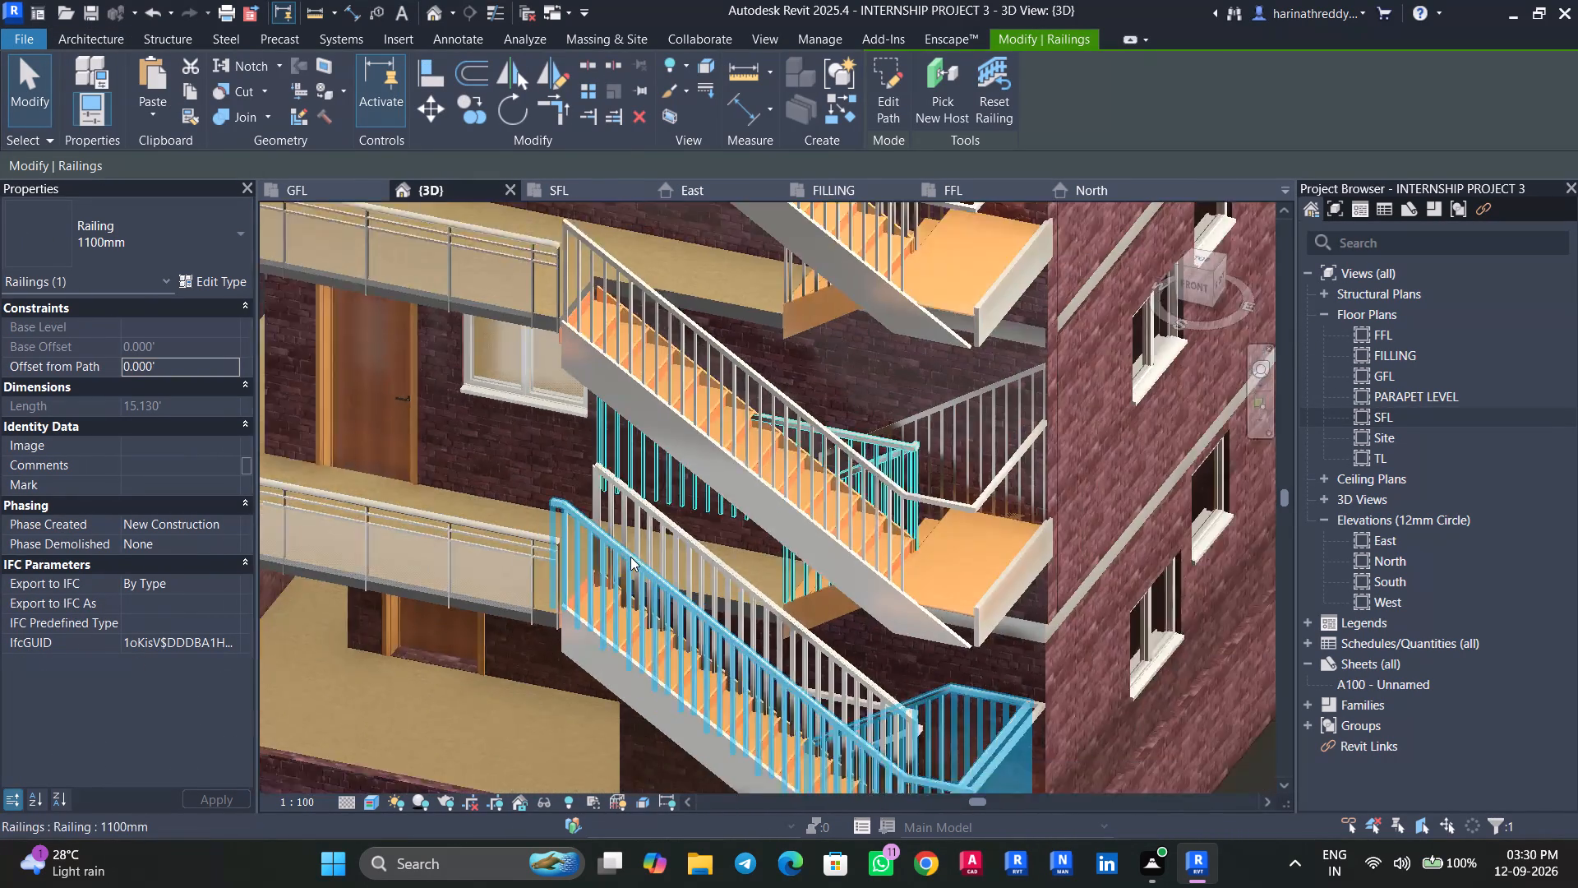
{"action": "left_click", "coordinate": [921, 98]}
{"action": "middle_click_drag", "start_coordinate": [828, 418], "coordinate": [689, 504], "text": "shift"}
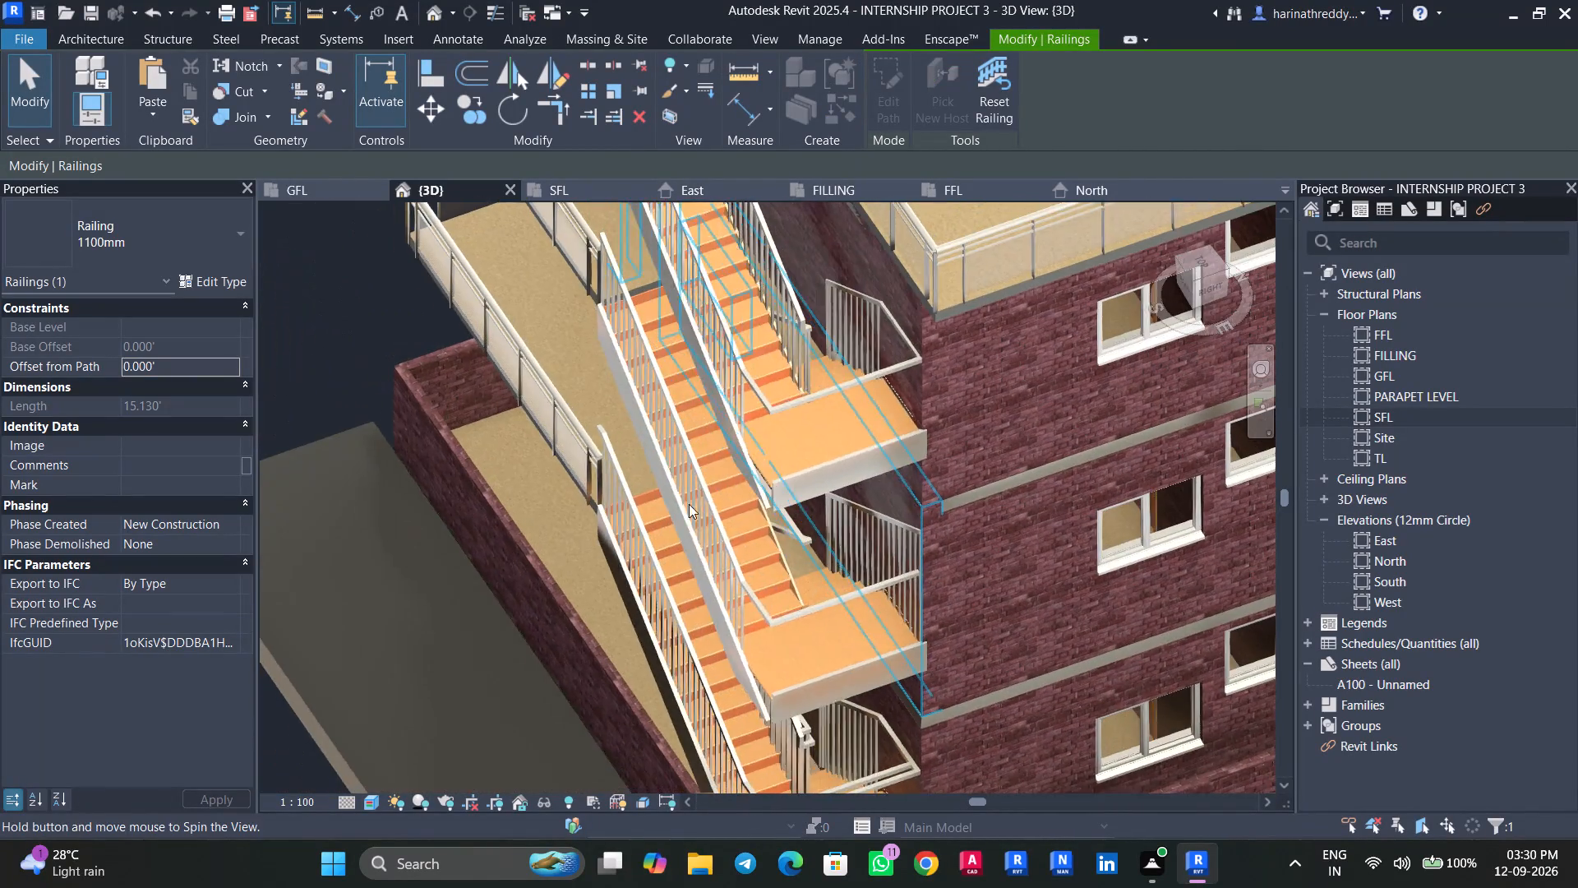
{"action": "middle_click_drag", "start_coordinate": [689, 504], "coordinate": [690, 504], "text": "shift"}
{"action": "key", "text": "Tab"}
{"action": "key", "text": "Tab"}
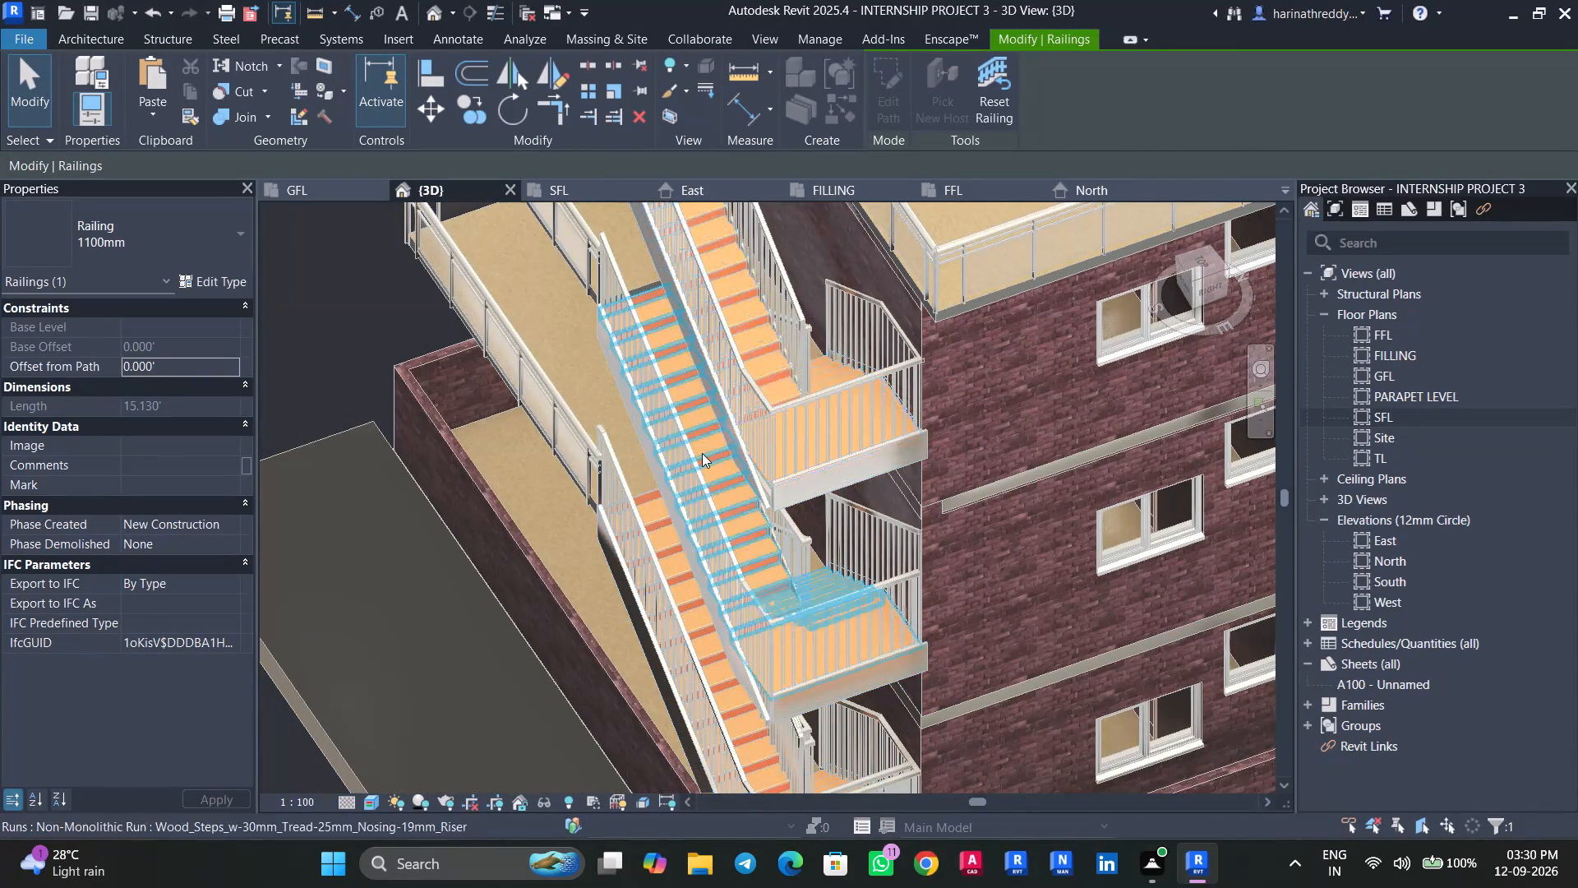
{"action": "left_click", "coordinate": [702, 453]}
Examine the rehosted inner railing and its top rail along the middle flight from several 3D angles.
{"action": "middle_click_drag", "start_coordinate": [682, 594], "coordinate": [862, 431], "text": "shift"}
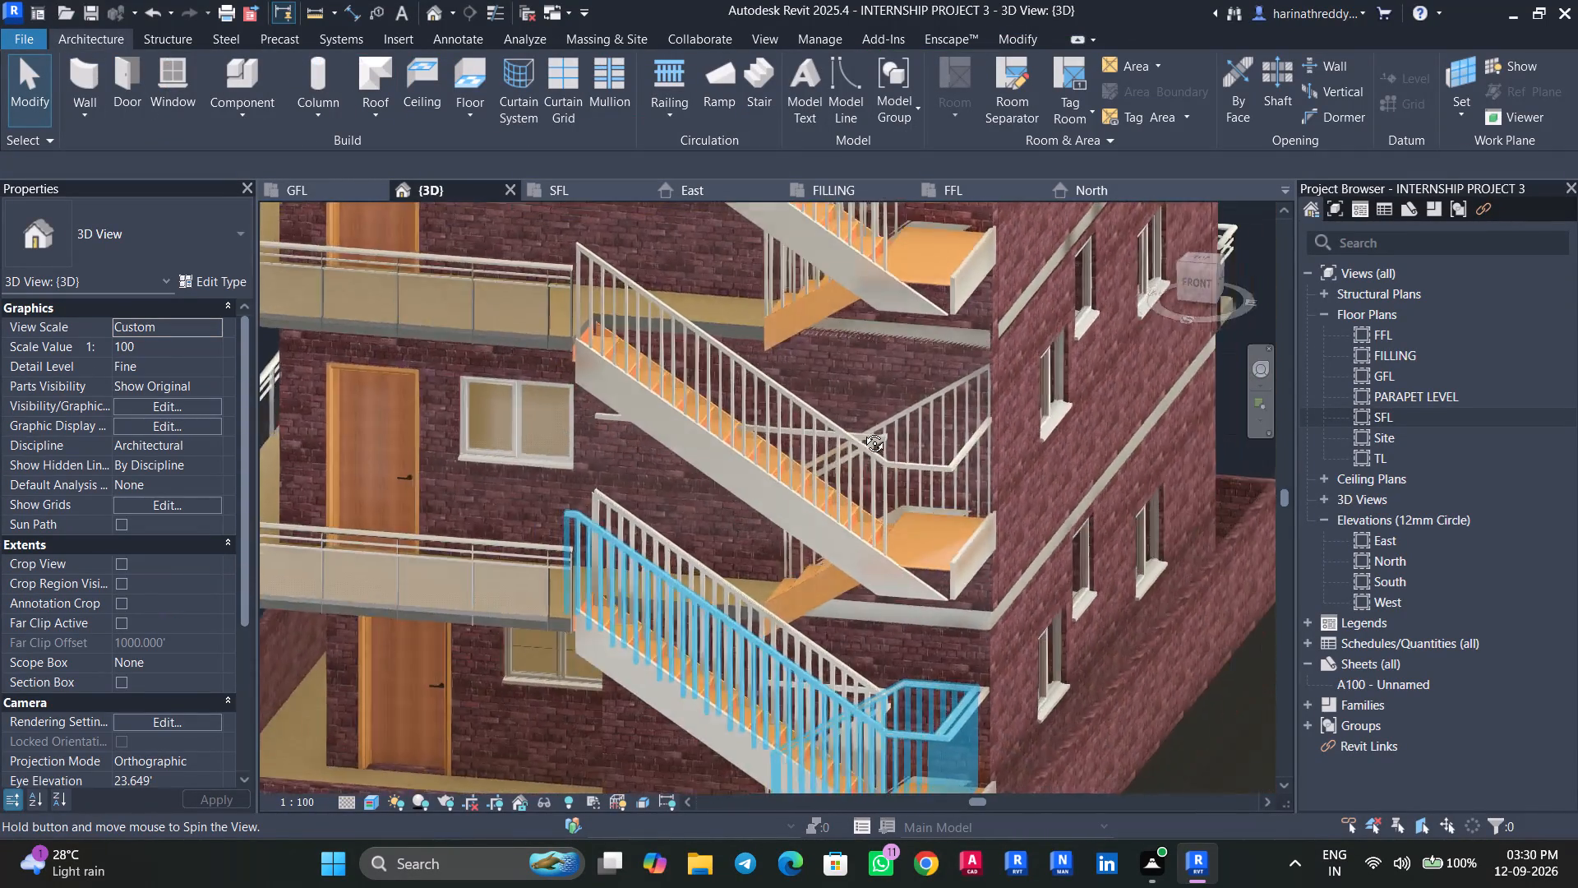
{"action": "middle_click_drag", "start_coordinate": [862, 431], "coordinate": [622, 544], "text": "shift"}
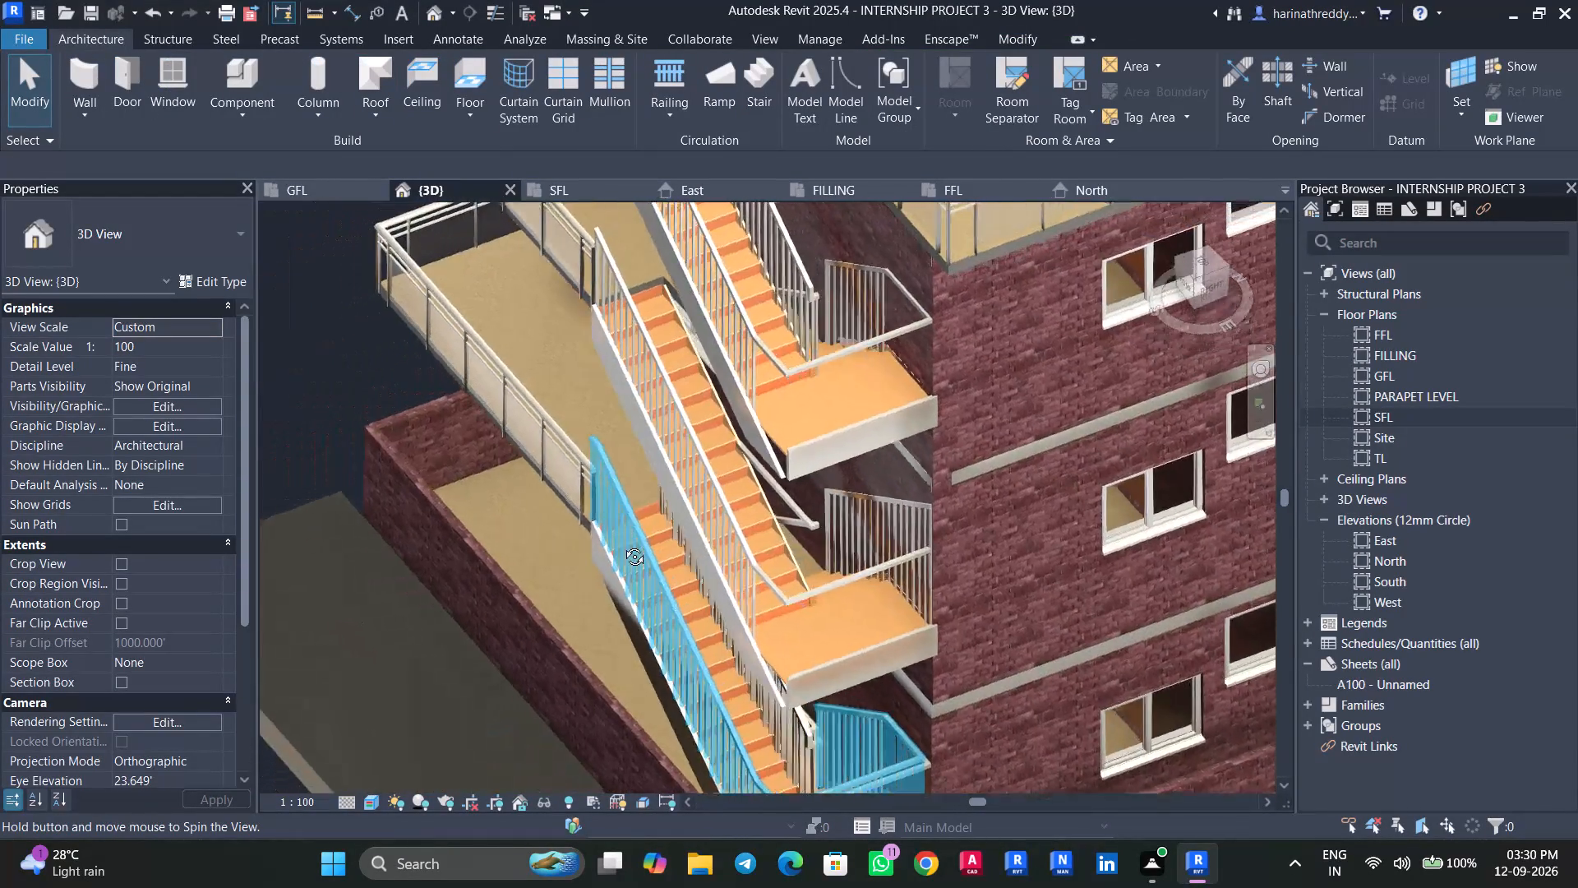
{"action": "middle_click_drag", "start_coordinate": [622, 544], "coordinate": [546, 497], "text": "shift"}
{"action": "left_click", "coordinate": [720, 469]}
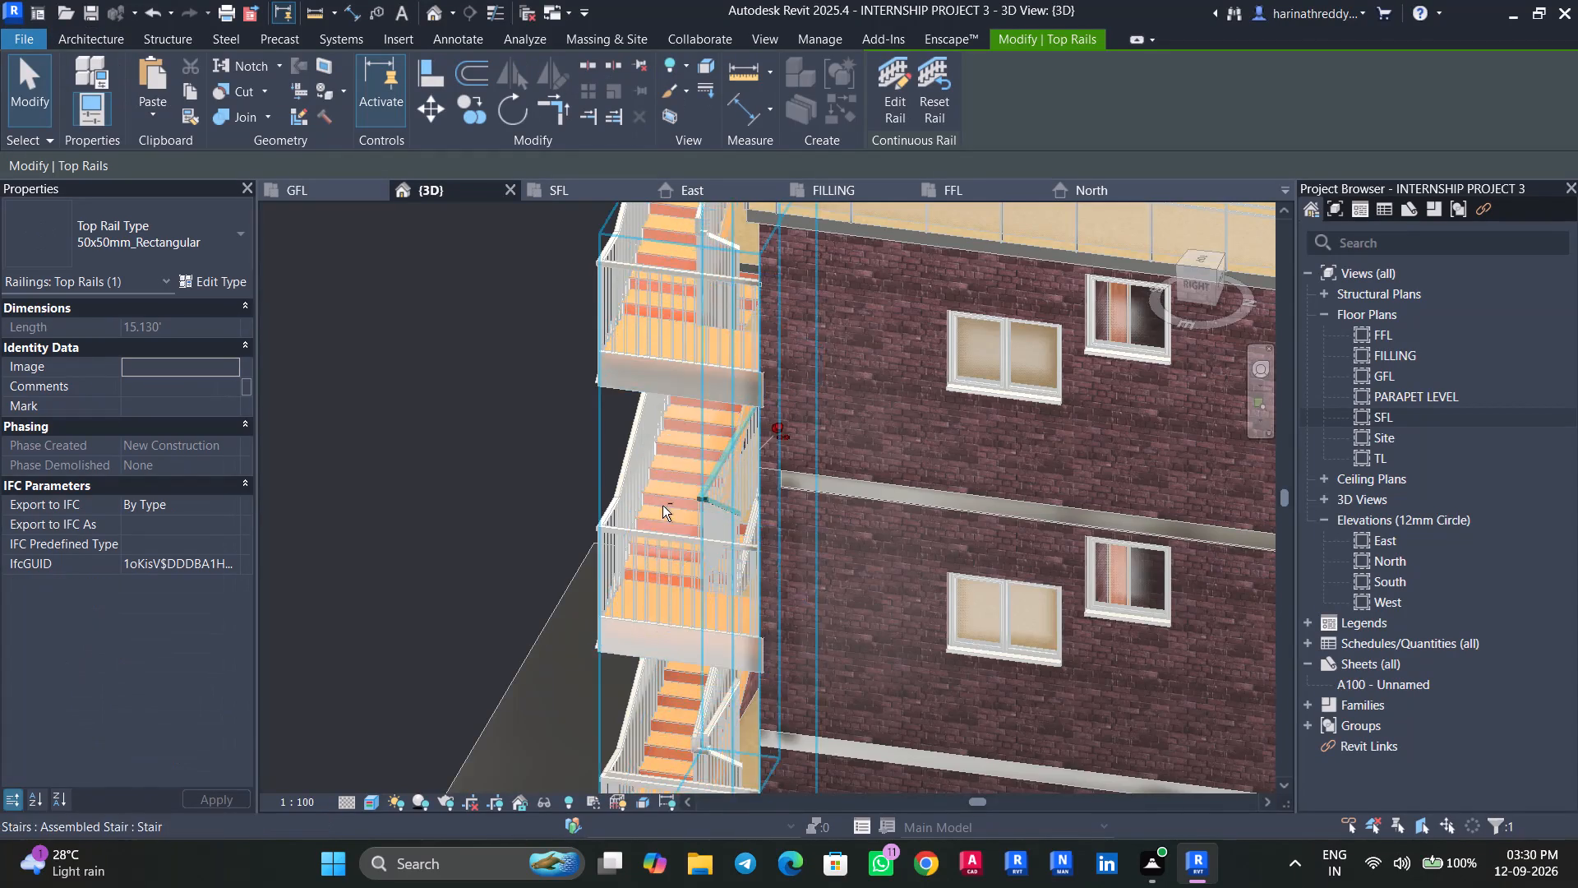
{"action": "middle_click_drag", "start_coordinate": [662, 506], "coordinate": [768, 463], "text": "shift"}
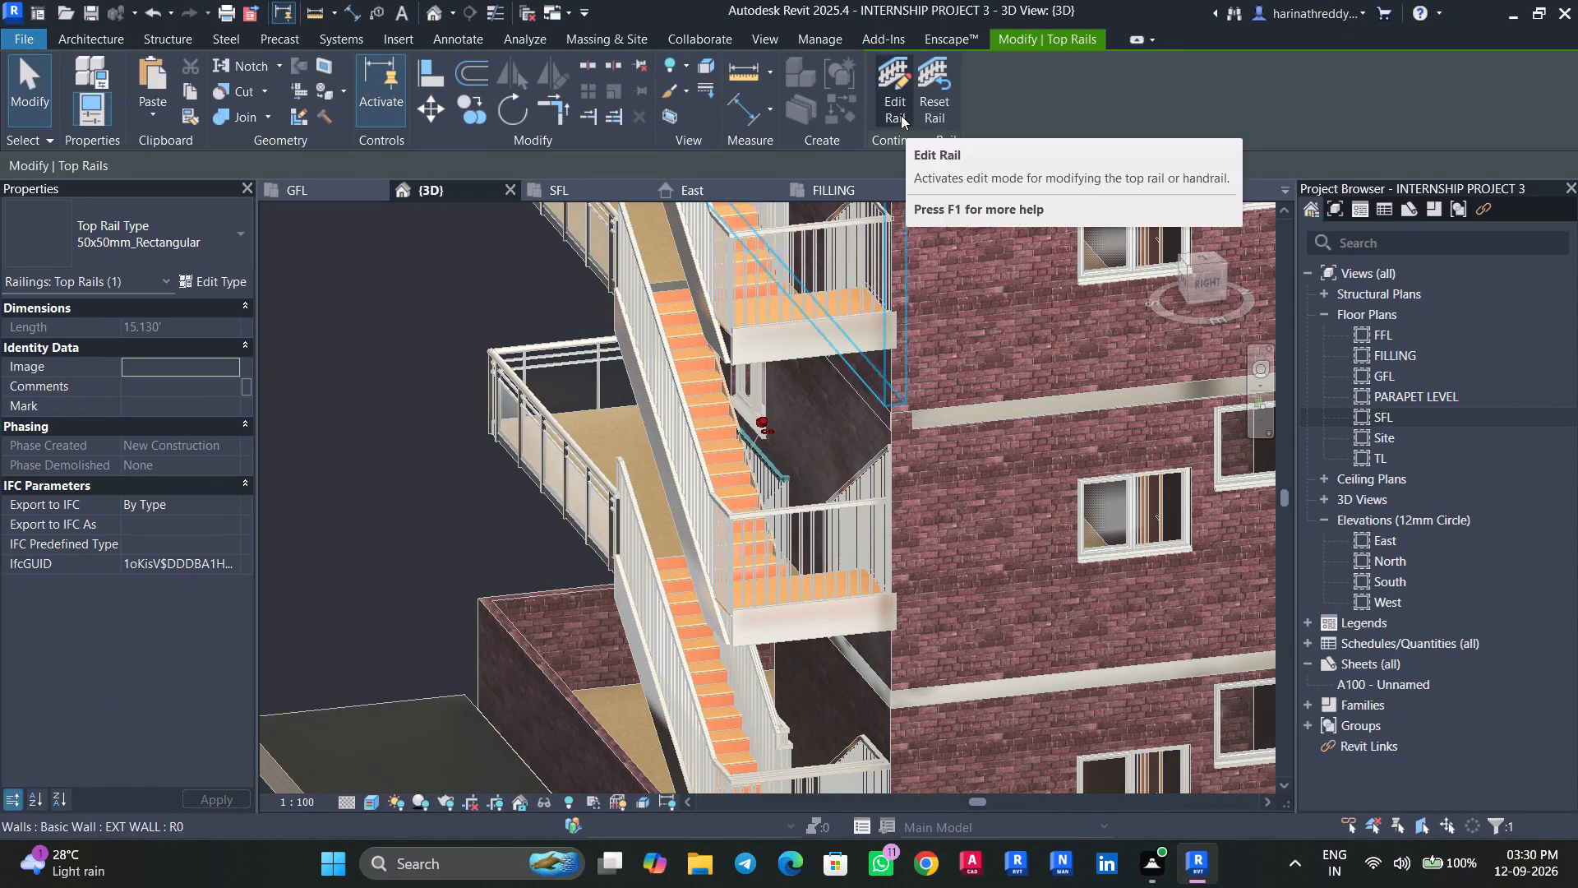
{"action": "key", "text": "grave"}
{"action": "key", "text": "Escape"}
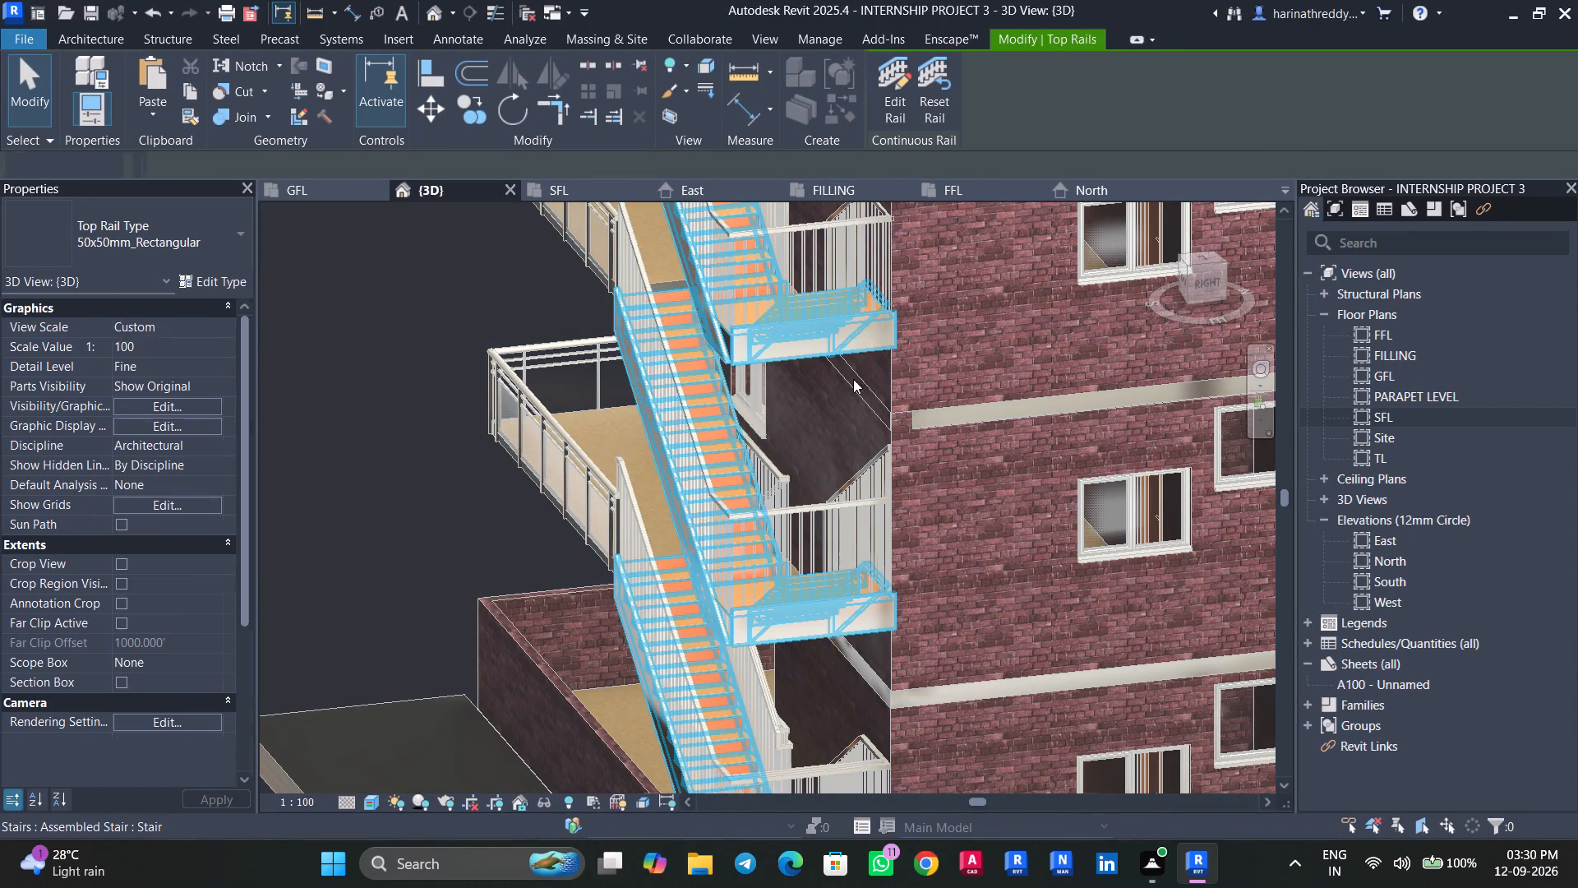
{"action": "key", "text": "Escape"}
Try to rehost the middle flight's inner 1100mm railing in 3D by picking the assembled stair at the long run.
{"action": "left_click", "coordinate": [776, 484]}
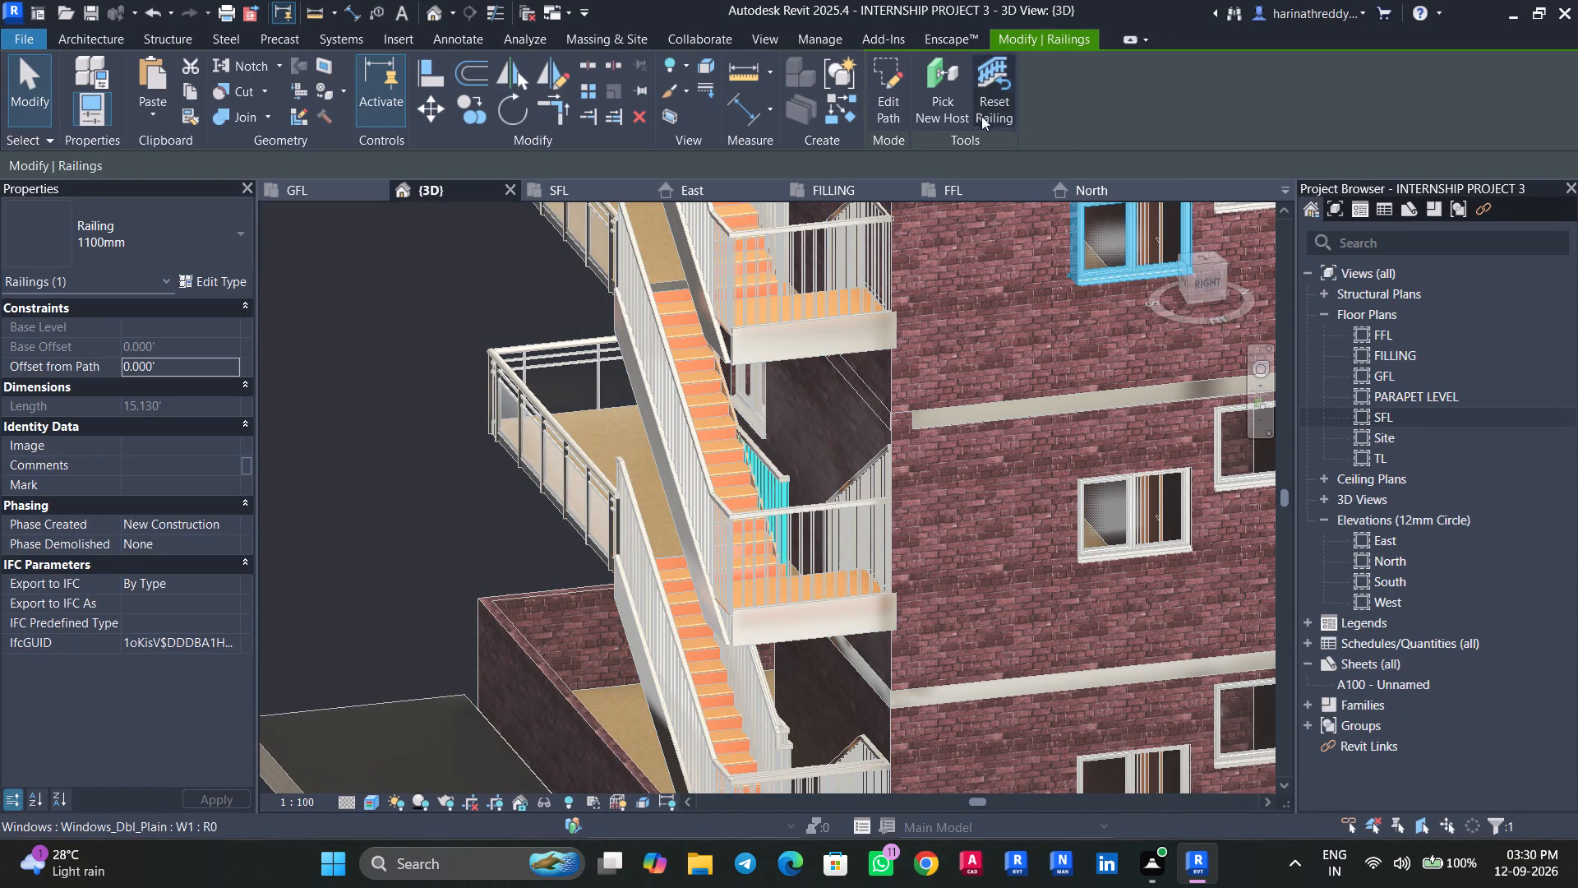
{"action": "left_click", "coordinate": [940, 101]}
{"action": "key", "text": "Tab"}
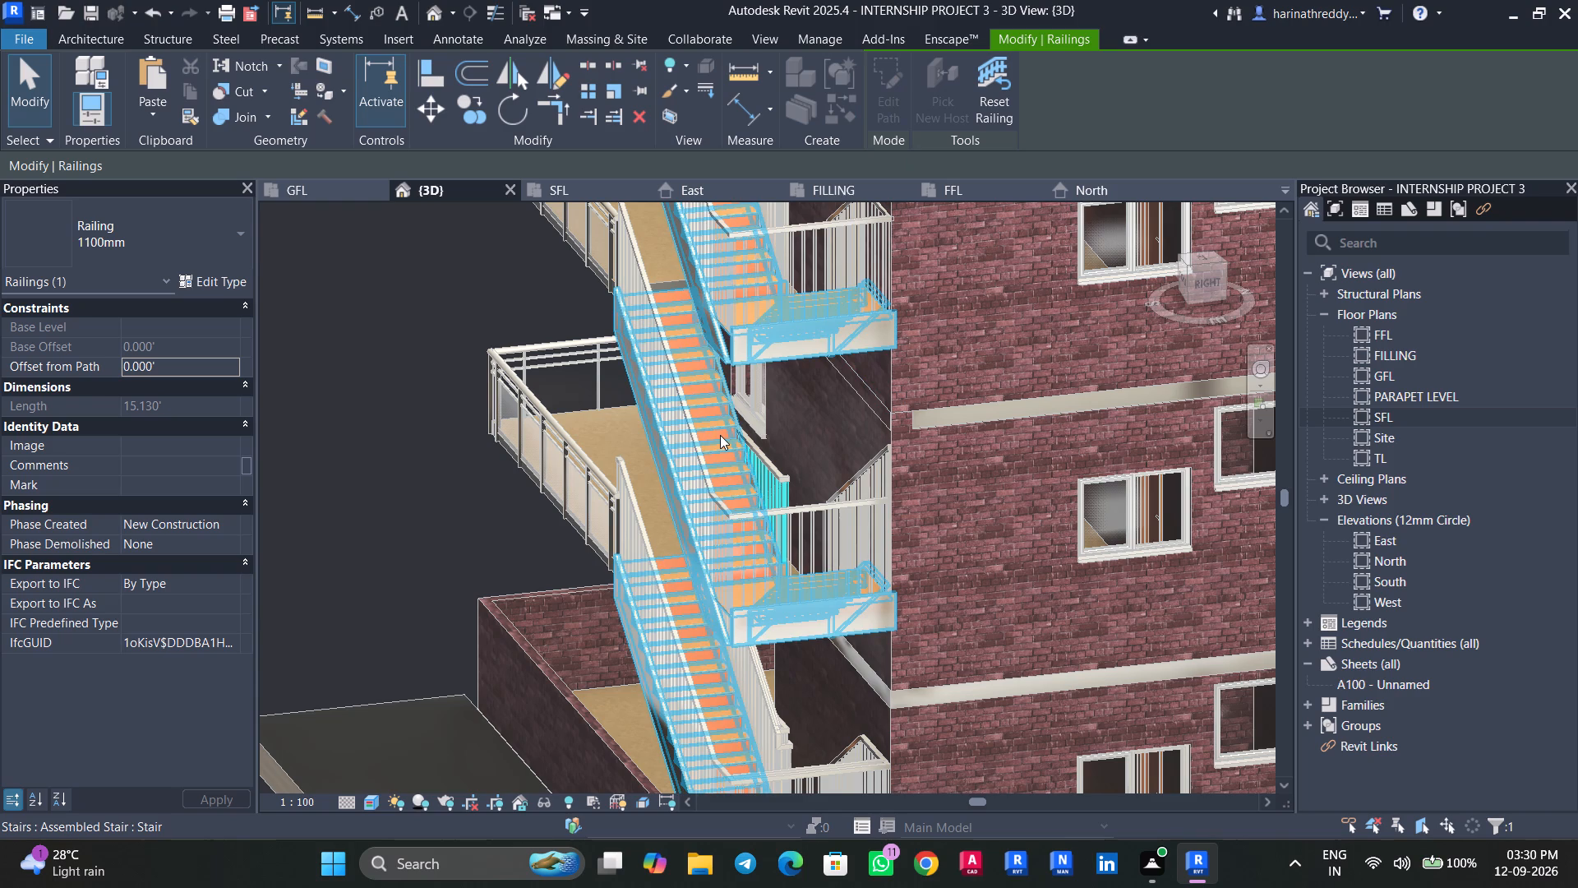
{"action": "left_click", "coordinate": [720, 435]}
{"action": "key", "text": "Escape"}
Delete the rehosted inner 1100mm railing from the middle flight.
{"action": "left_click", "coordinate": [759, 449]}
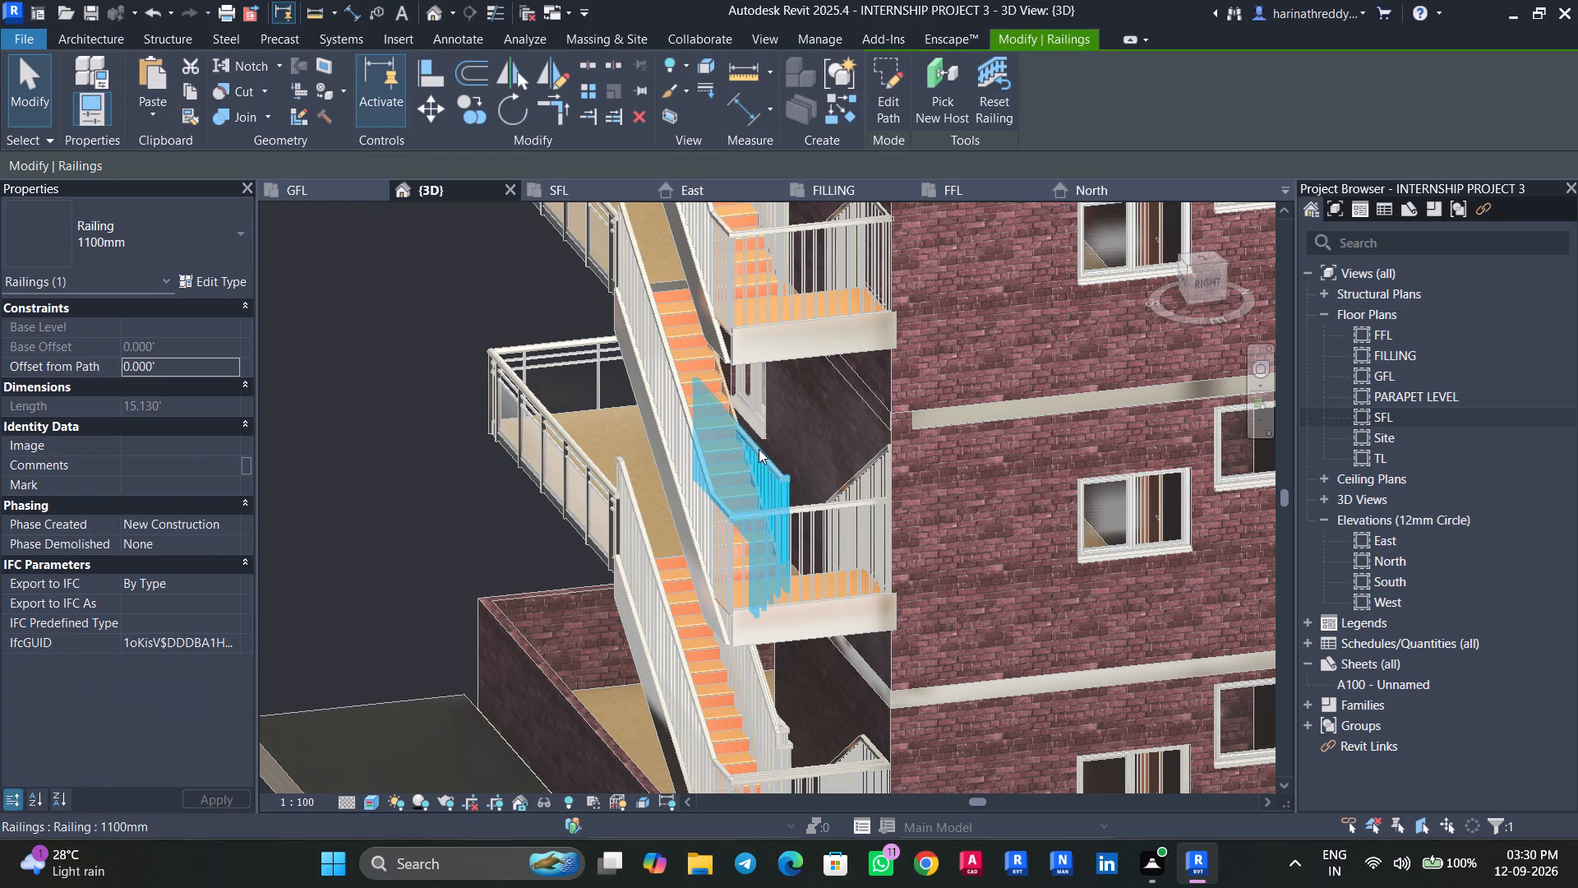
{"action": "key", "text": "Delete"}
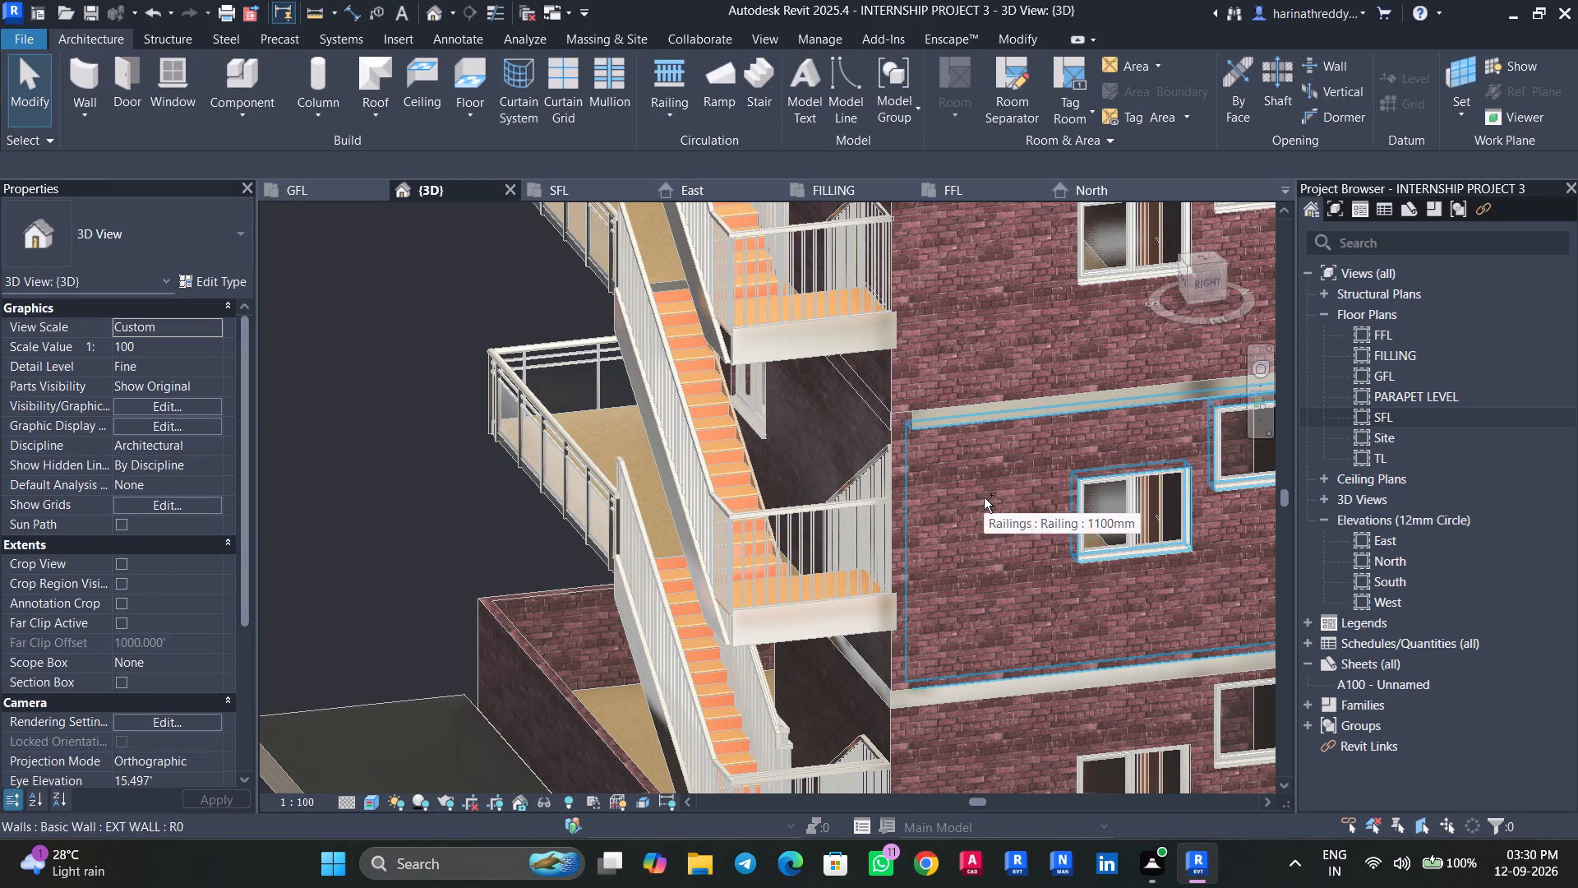
Undo the railing deletion, rehosting and replacement sketches back to the middle flight's original inner railing.
{"action": "key", "text": "ctrl+z"}
{"action": "key", "text": "ctrl+z"}
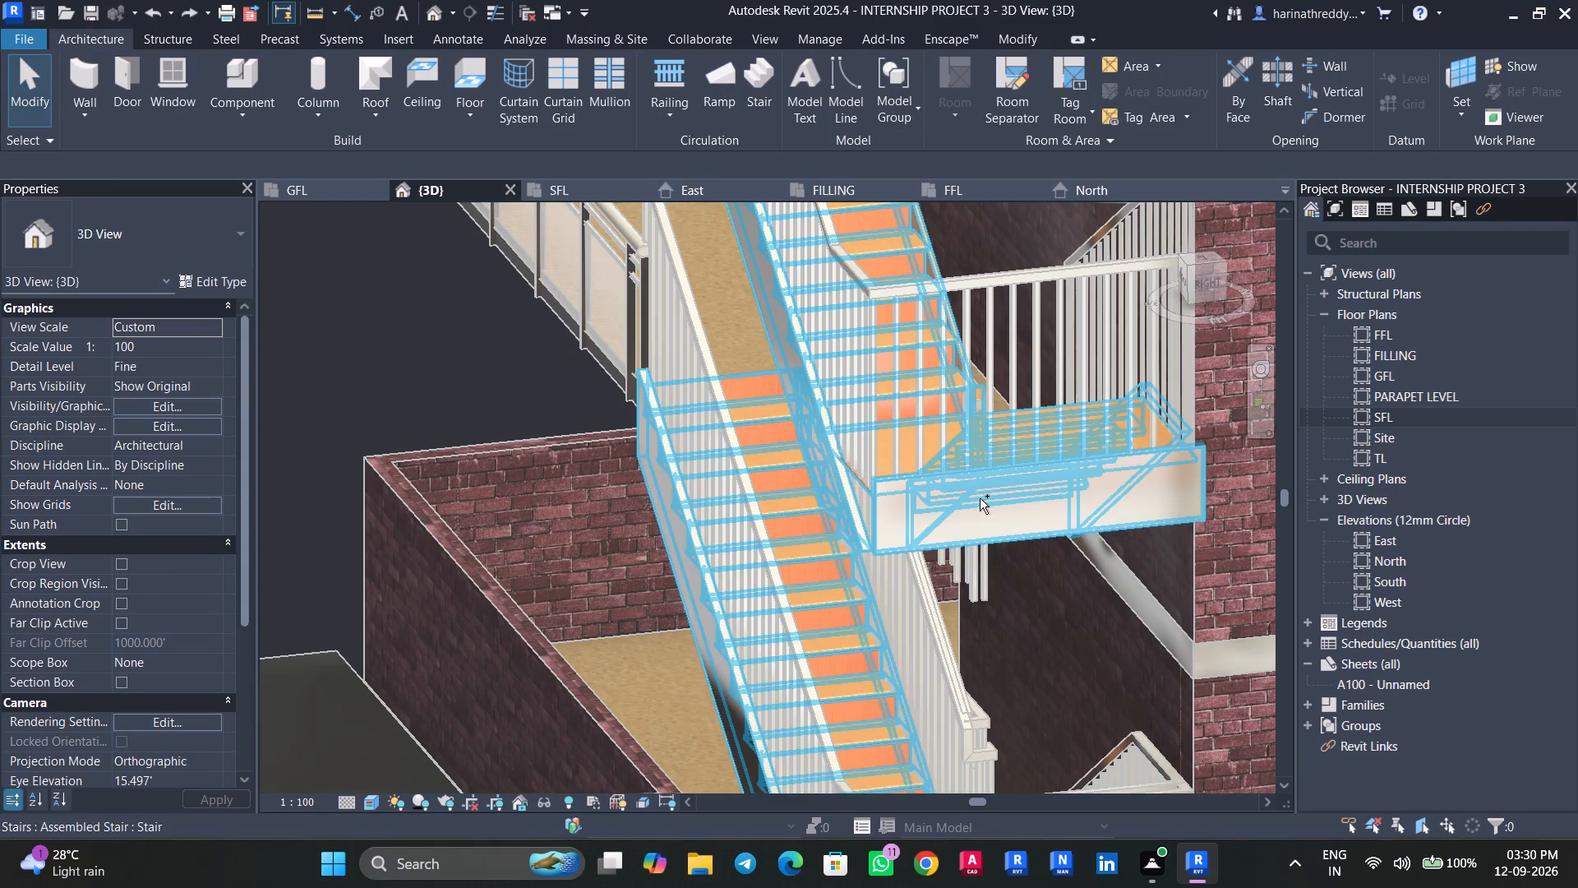
{"action": "key", "text": "ctrl+z"}
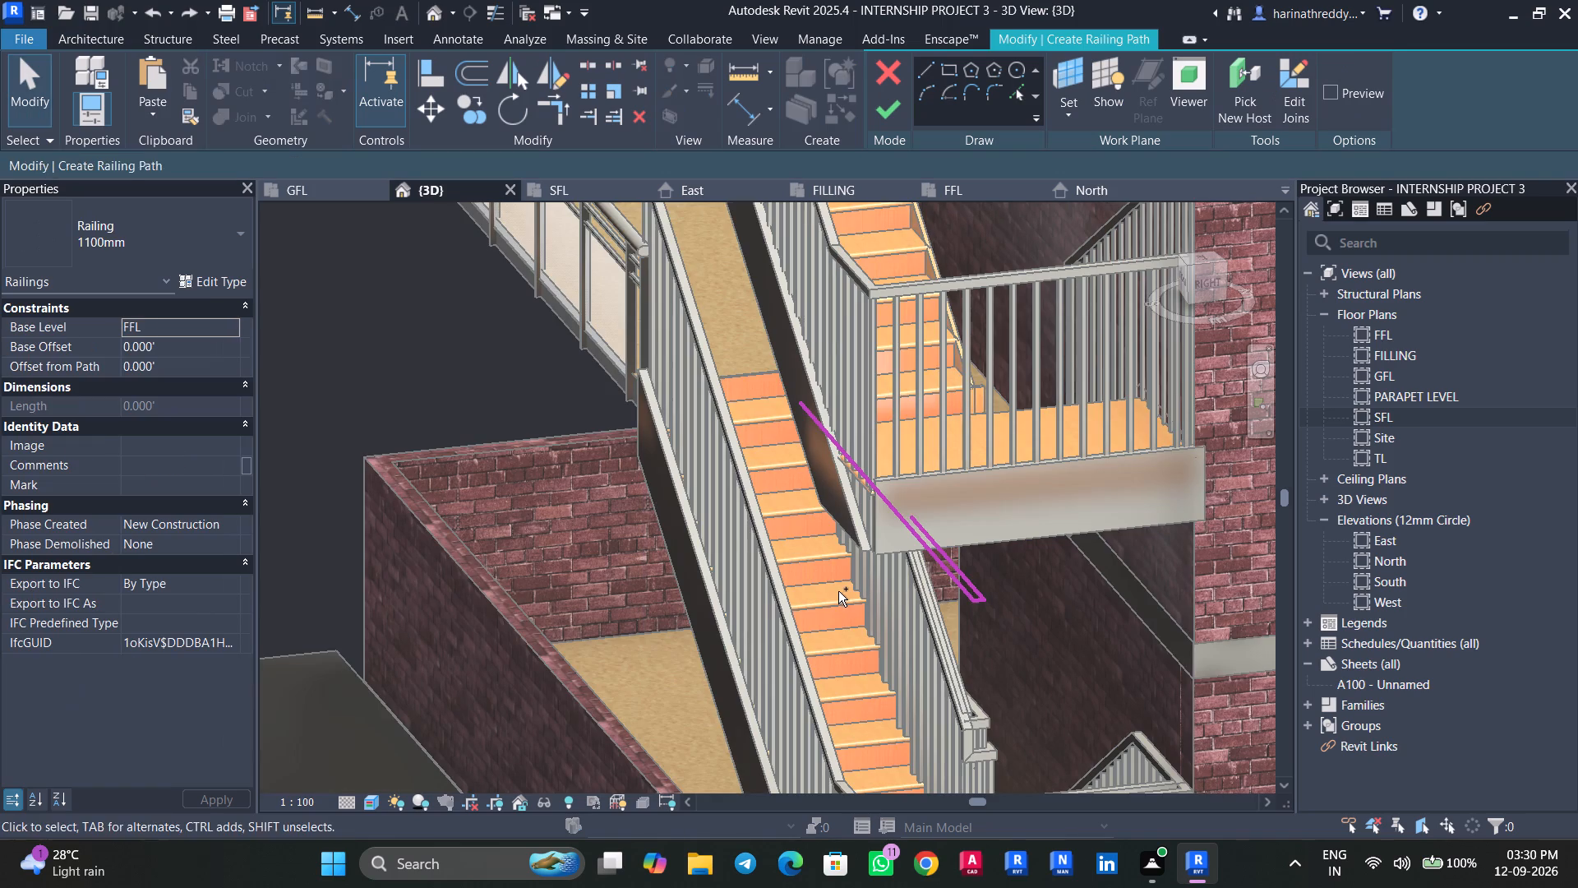
{"action": "key", "text": "ctrl+z"}
{"action": "key", "text": "ctrl+z"}
{"action": "key", "text": "ctrl+z"}
{"action": "key", "text": "ctrl+z"}
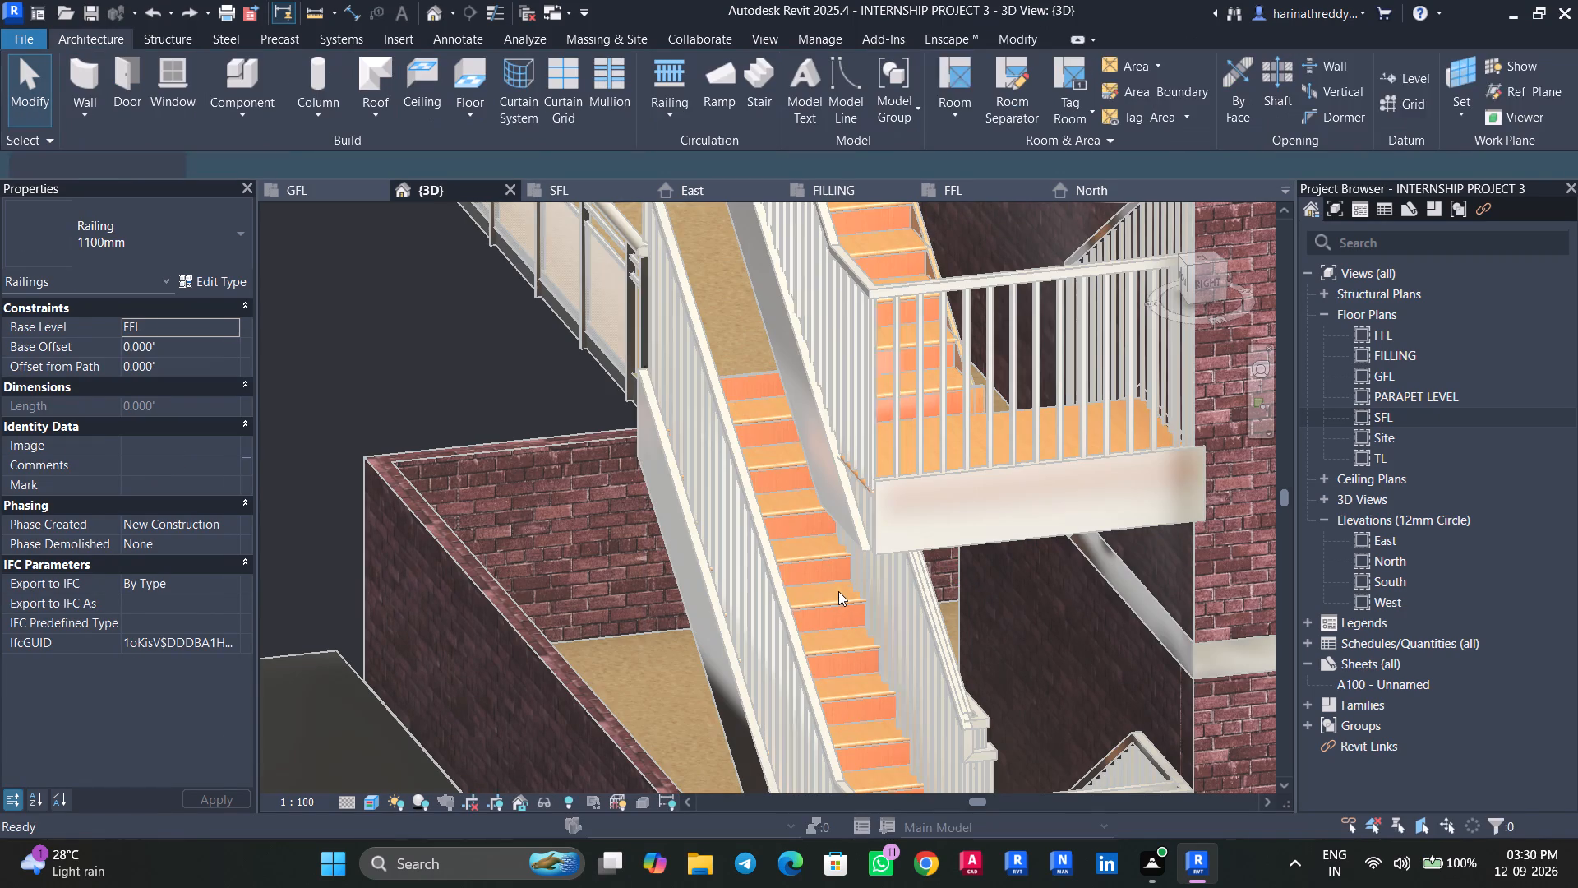
{"action": "key", "text": "ctrl+z"}
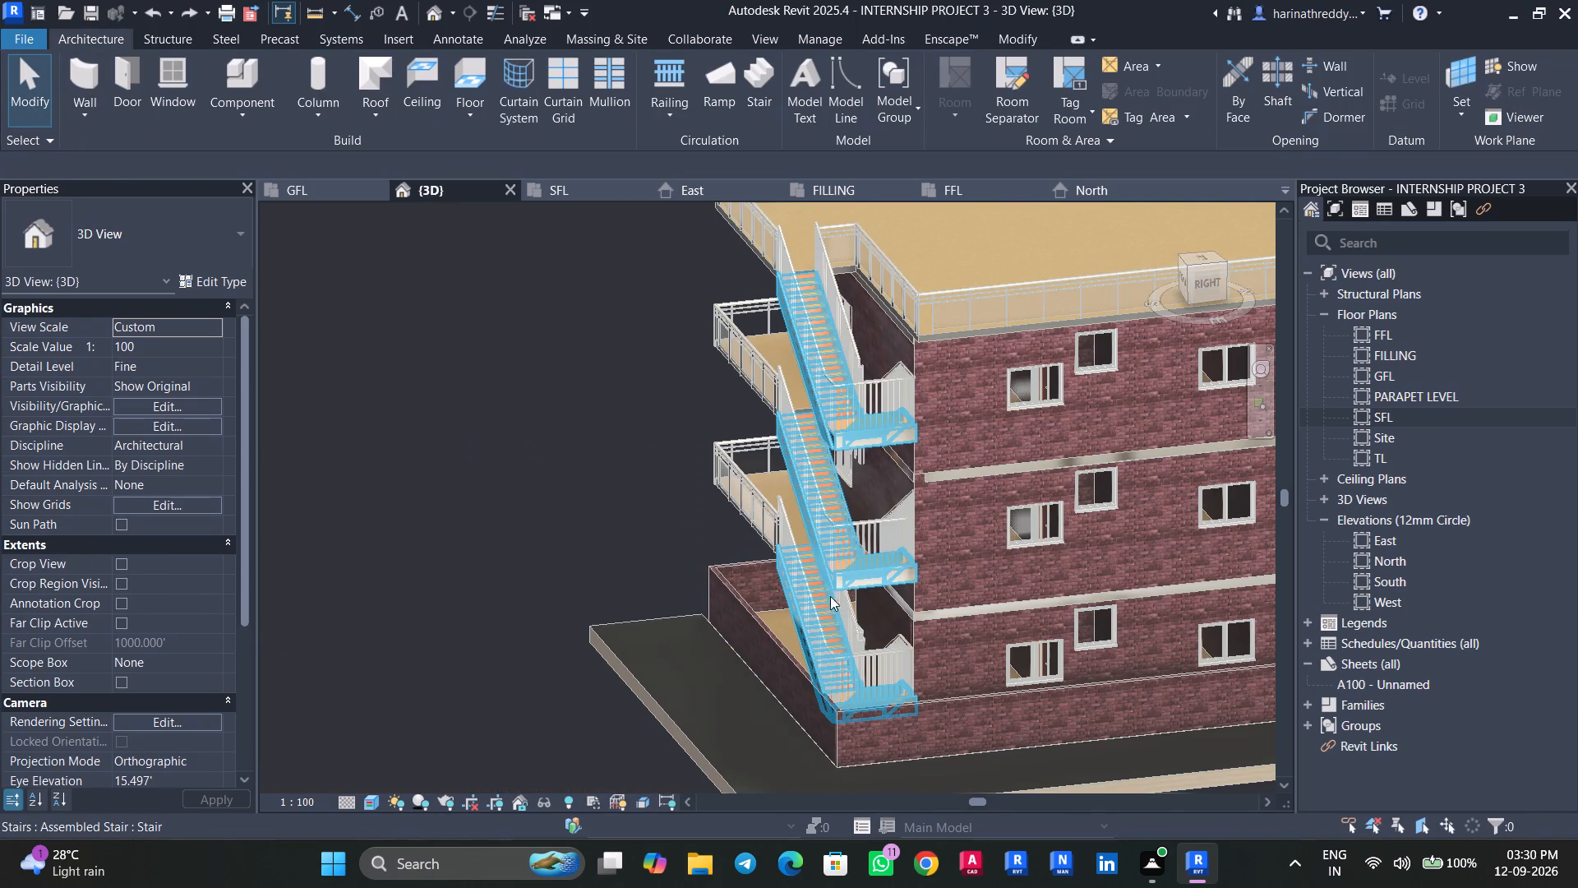
{"action": "scroll", "coordinate": [738, 603], "scroll_direction": "down", "scroll_amount": 2}
{"action": "middle_click_drag", "start_coordinate": [563, 625], "coordinate": [877, 580], "text": "shift"}
{"action": "key", "text": "ctrl+z"}
{"action": "middle_click_drag", "start_coordinate": [1068, 601], "coordinate": [1008, 687], "text": "shift"}
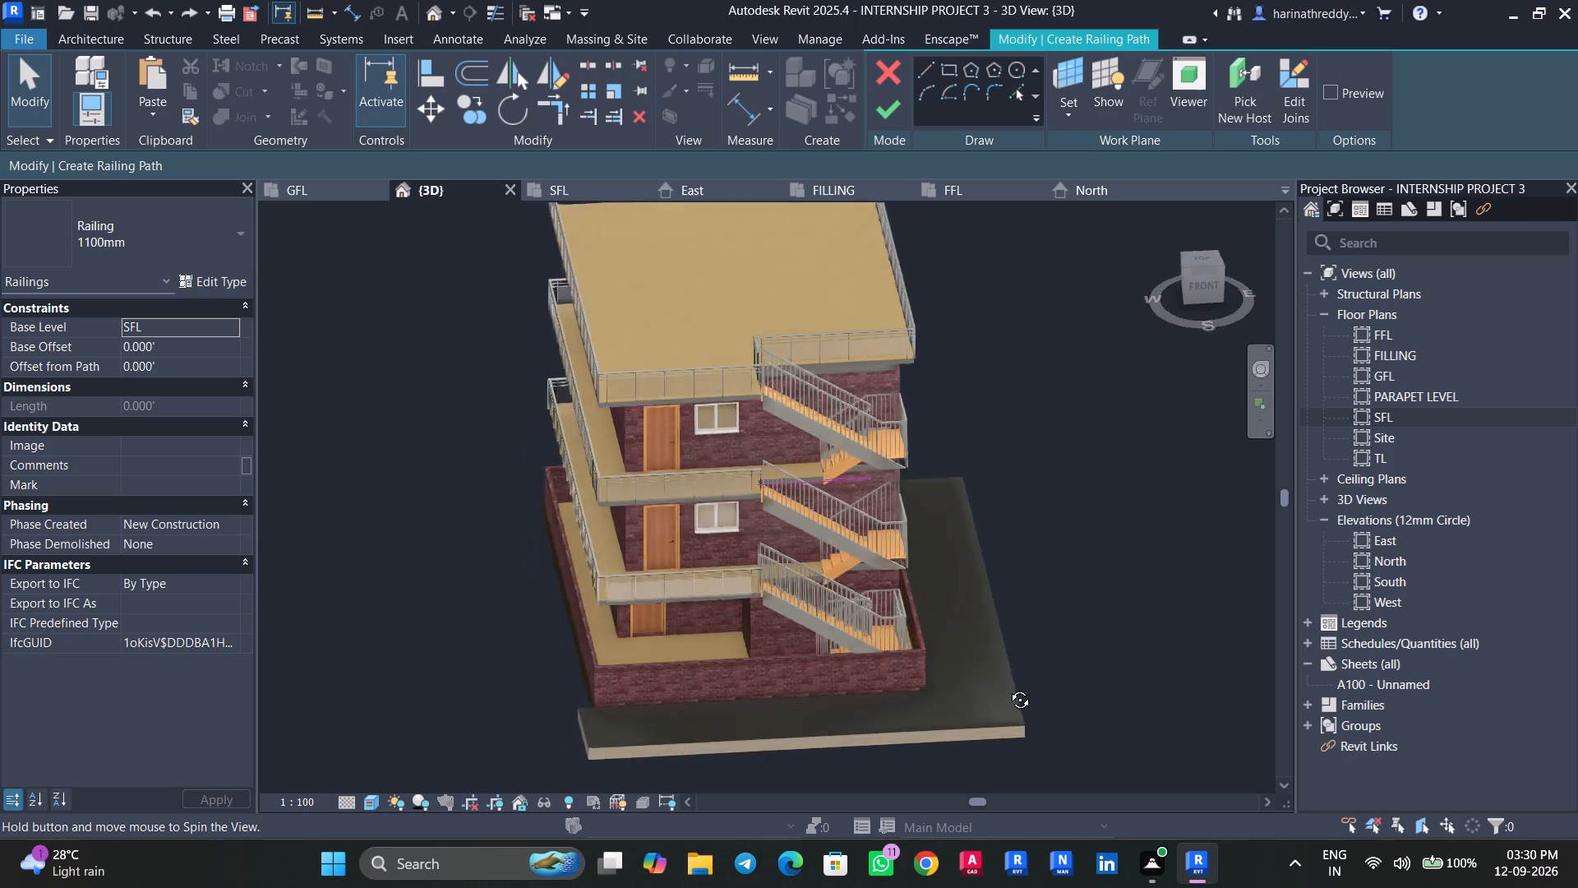
{"action": "middle_click_drag", "start_coordinate": [1008, 687], "coordinate": [795, 591], "text": "shift"}
{"action": "key", "text": "ctrl+z"}
{"action": "key", "text": "ctrl+z"}
{"action": "key", "text": "ctrl+z"}
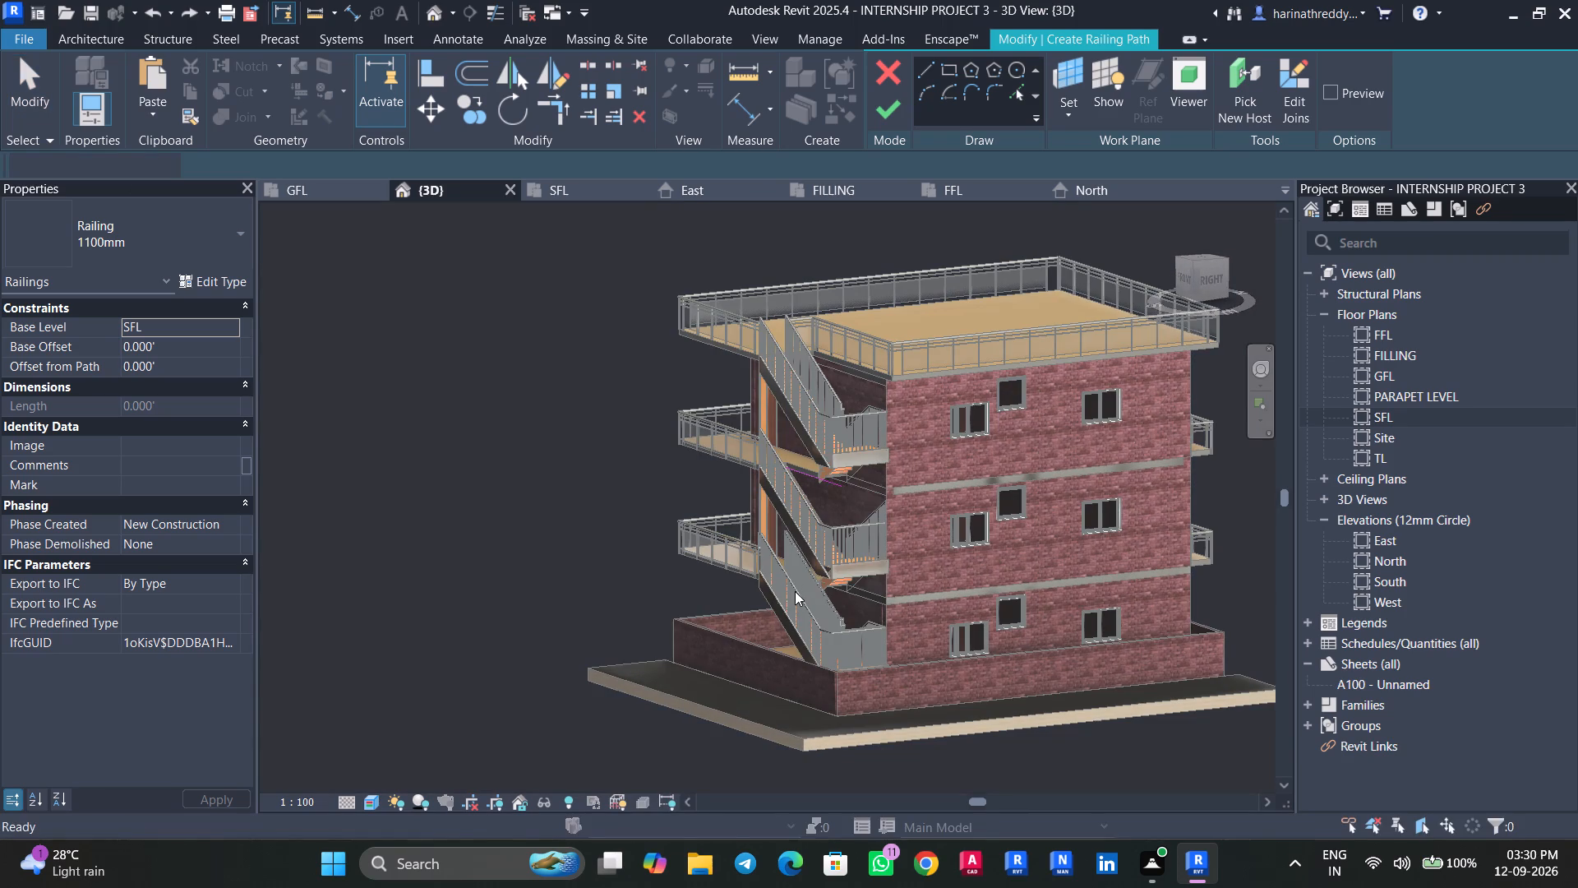
{"action": "key", "text": "ctrl+z"}
{"action": "key", "text": "ctrl+z"}
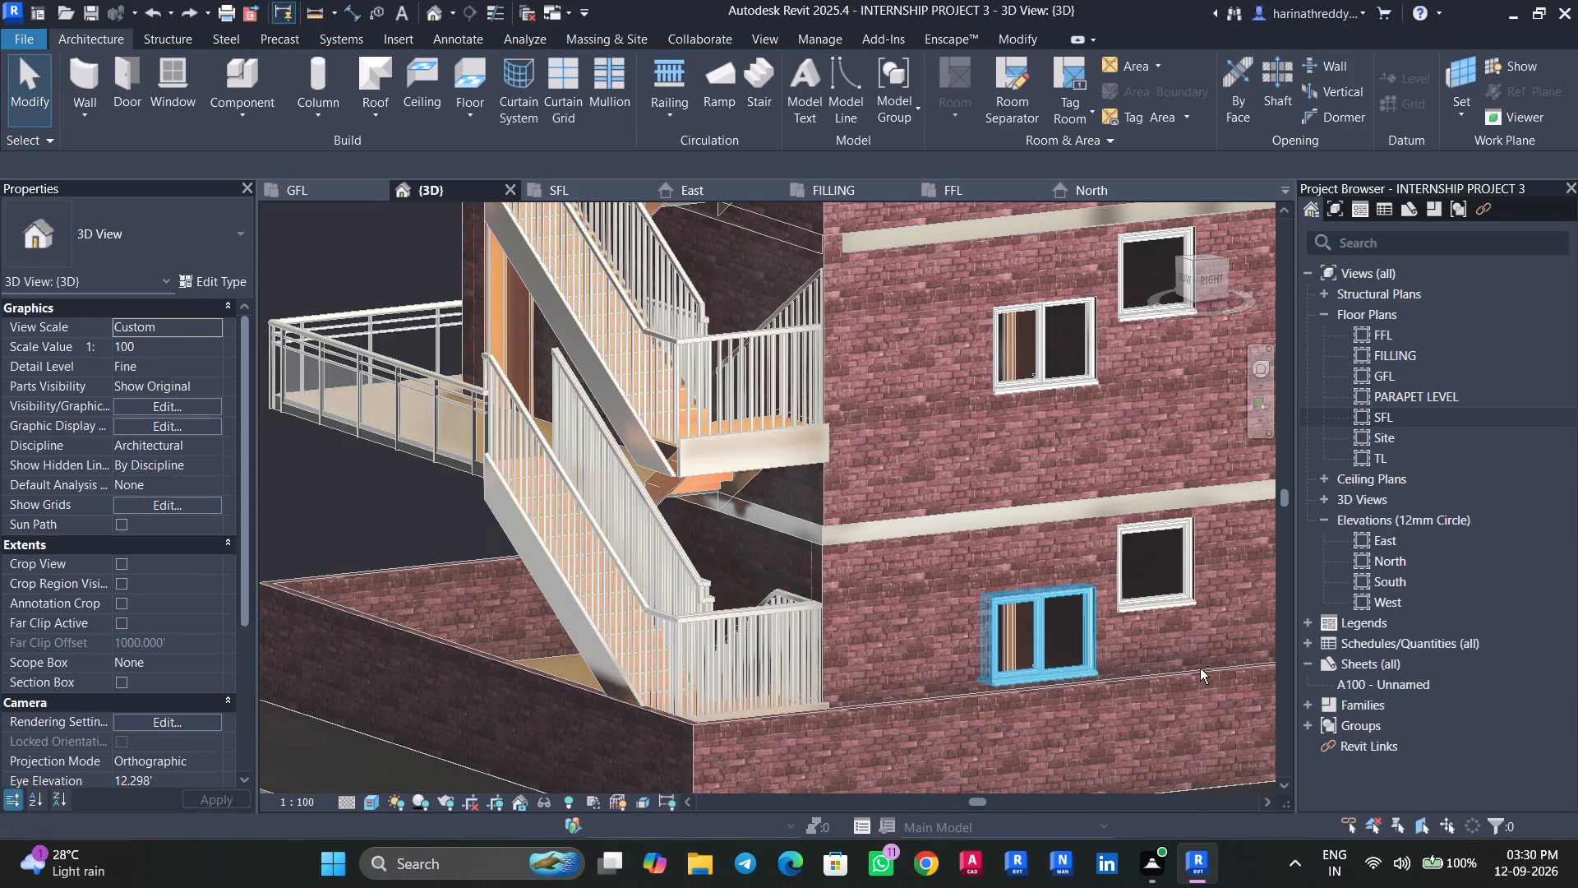
Examine the middle flight's railings in 3D from several angles.
{"action": "scroll", "coordinate": [848, 624], "scroll_direction": "down", "scroll_amount": 3}
{"action": "middle_click_drag", "start_coordinate": [529, 639], "coordinate": [835, 575], "text": "shift"}
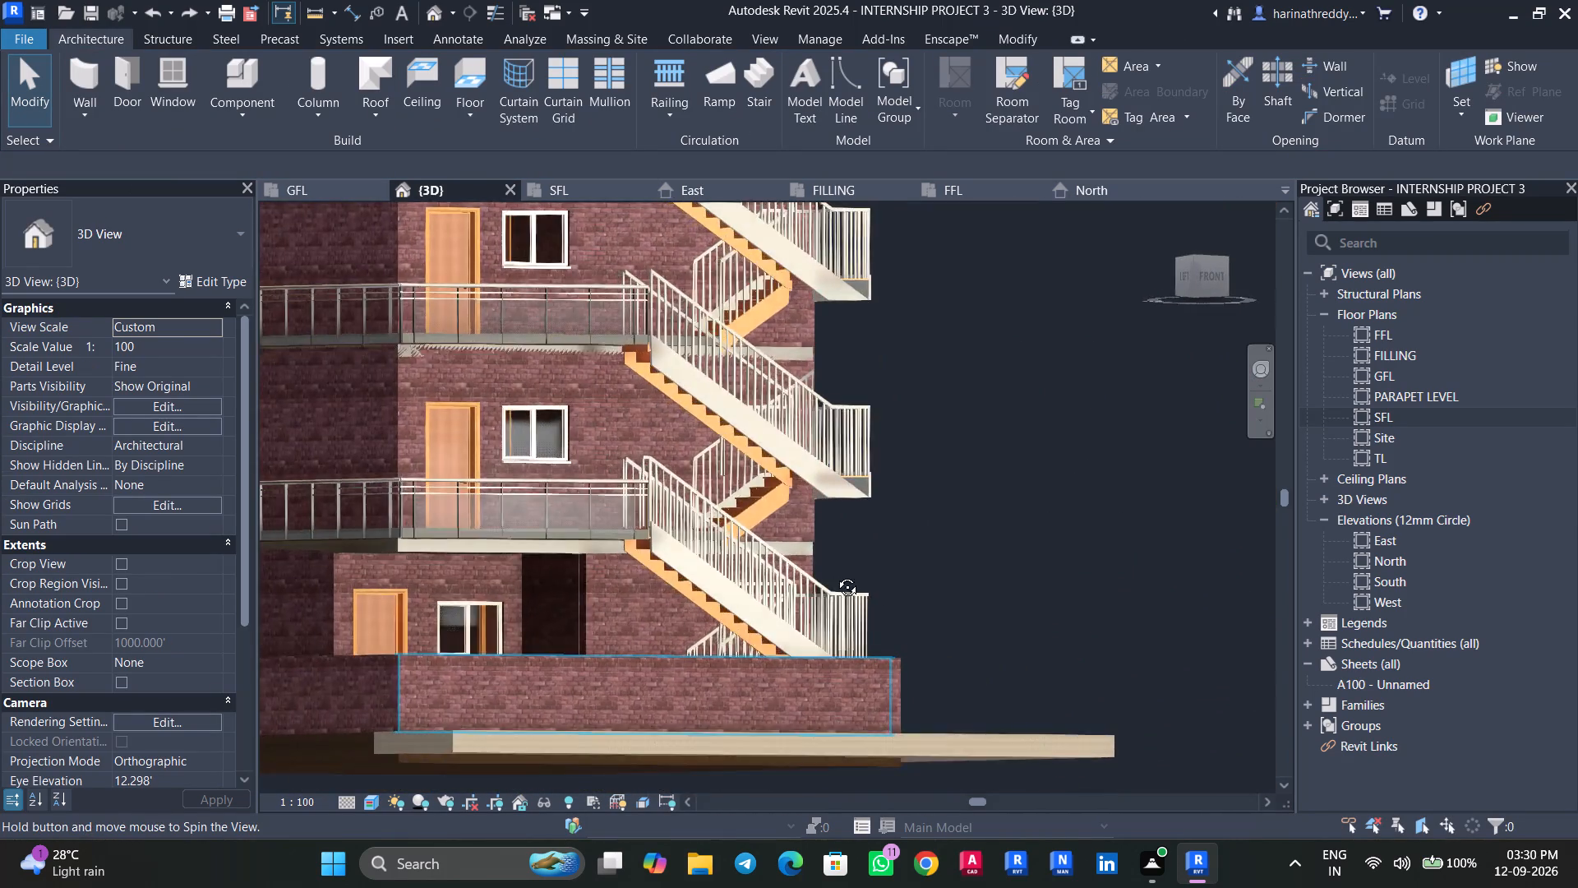
{"action": "middle_click_drag", "start_coordinate": [835, 575], "coordinate": [788, 688], "text": "shift"}
{"action": "scroll", "coordinate": [708, 684], "scroll_direction": "down", "scroll_amount": 8}
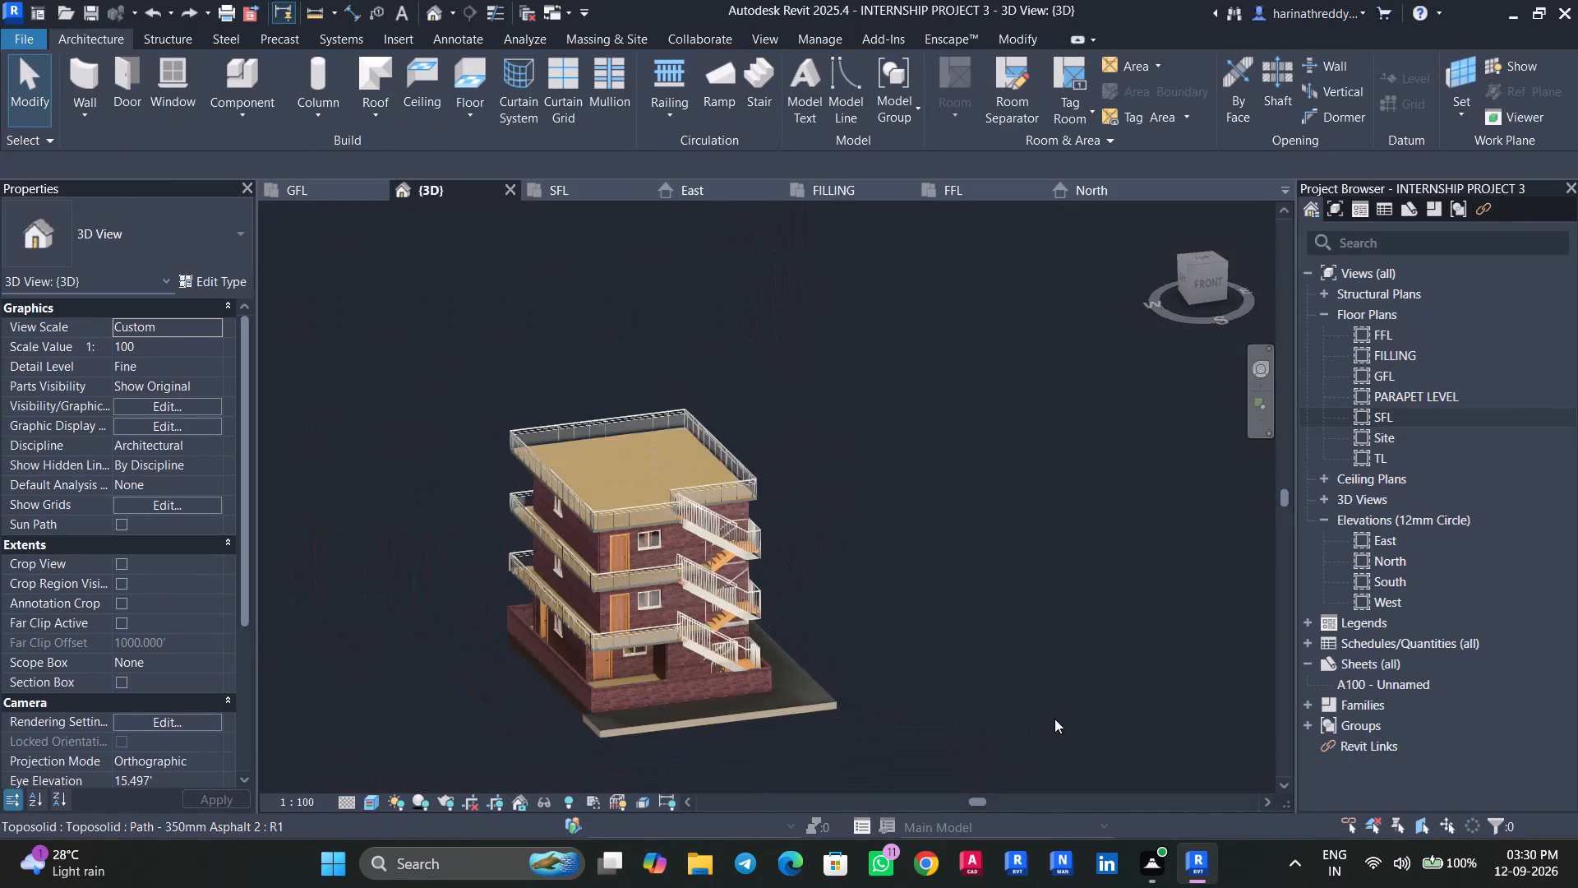
{"action": "middle_click_drag", "start_coordinate": [1059, 710], "coordinate": [981, 682]}
{"action": "scroll", "coordinate": [710, 601], "scroll_direction": "down", "scroll_amount": 1}
{"action": "scroll", "coordinate": [710, 601], "scroll_direction": "up", "scroll_amount": 11}
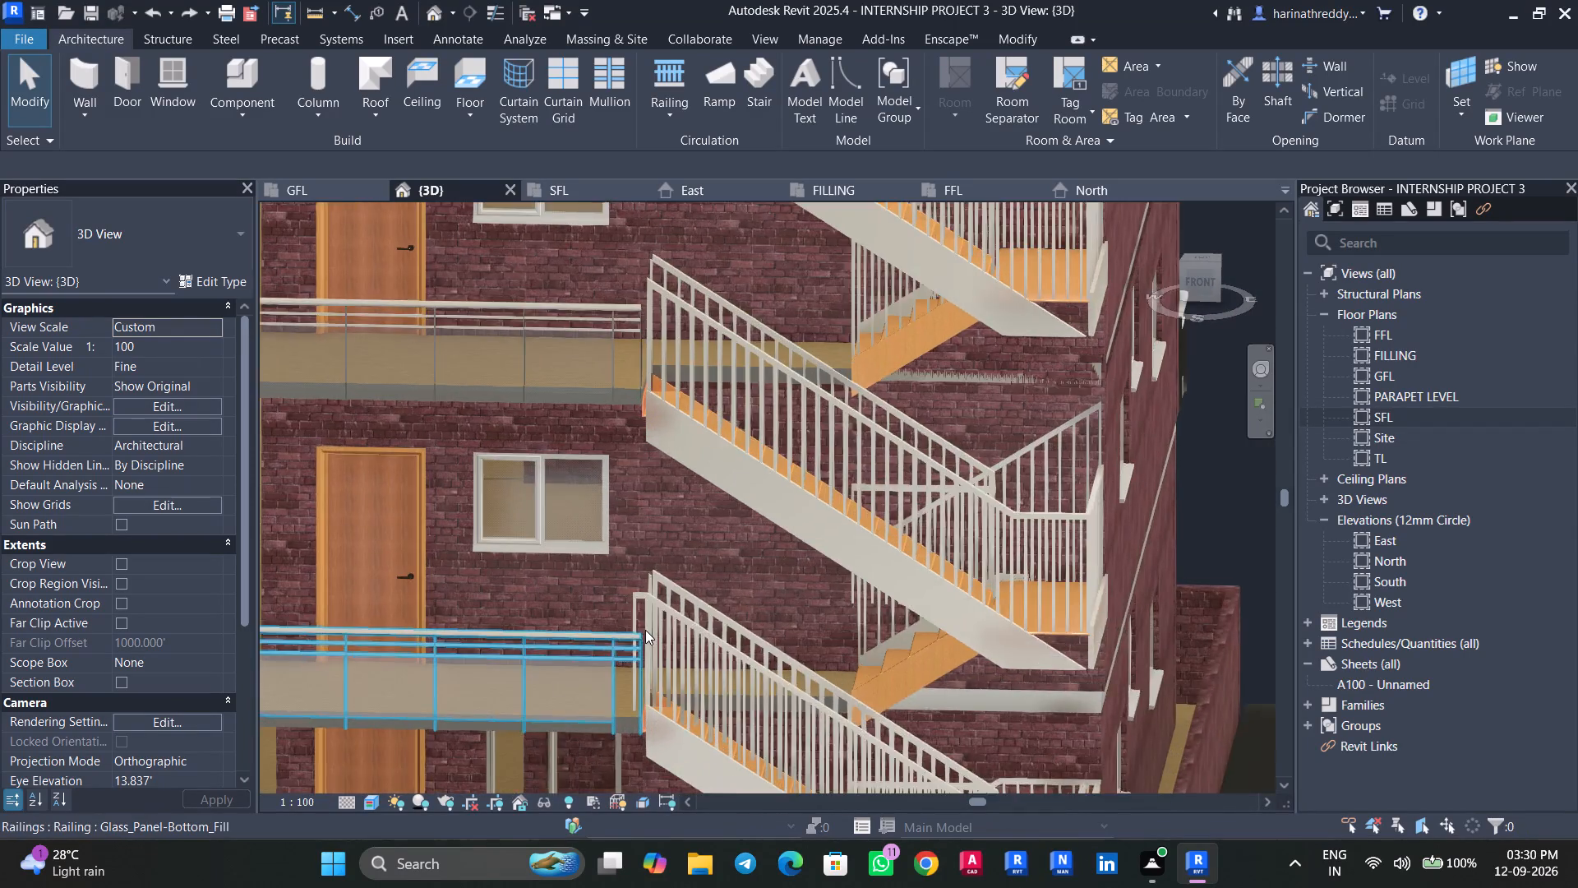
{"action": "scroll", "coordinate": [645, 630], "scroll_direction": "up", "scroll_amount": 4}
{"action": "middle_click_drag", "start_coordinate": [645, 630], "coordinate": [722, 589], "text": "shift"}
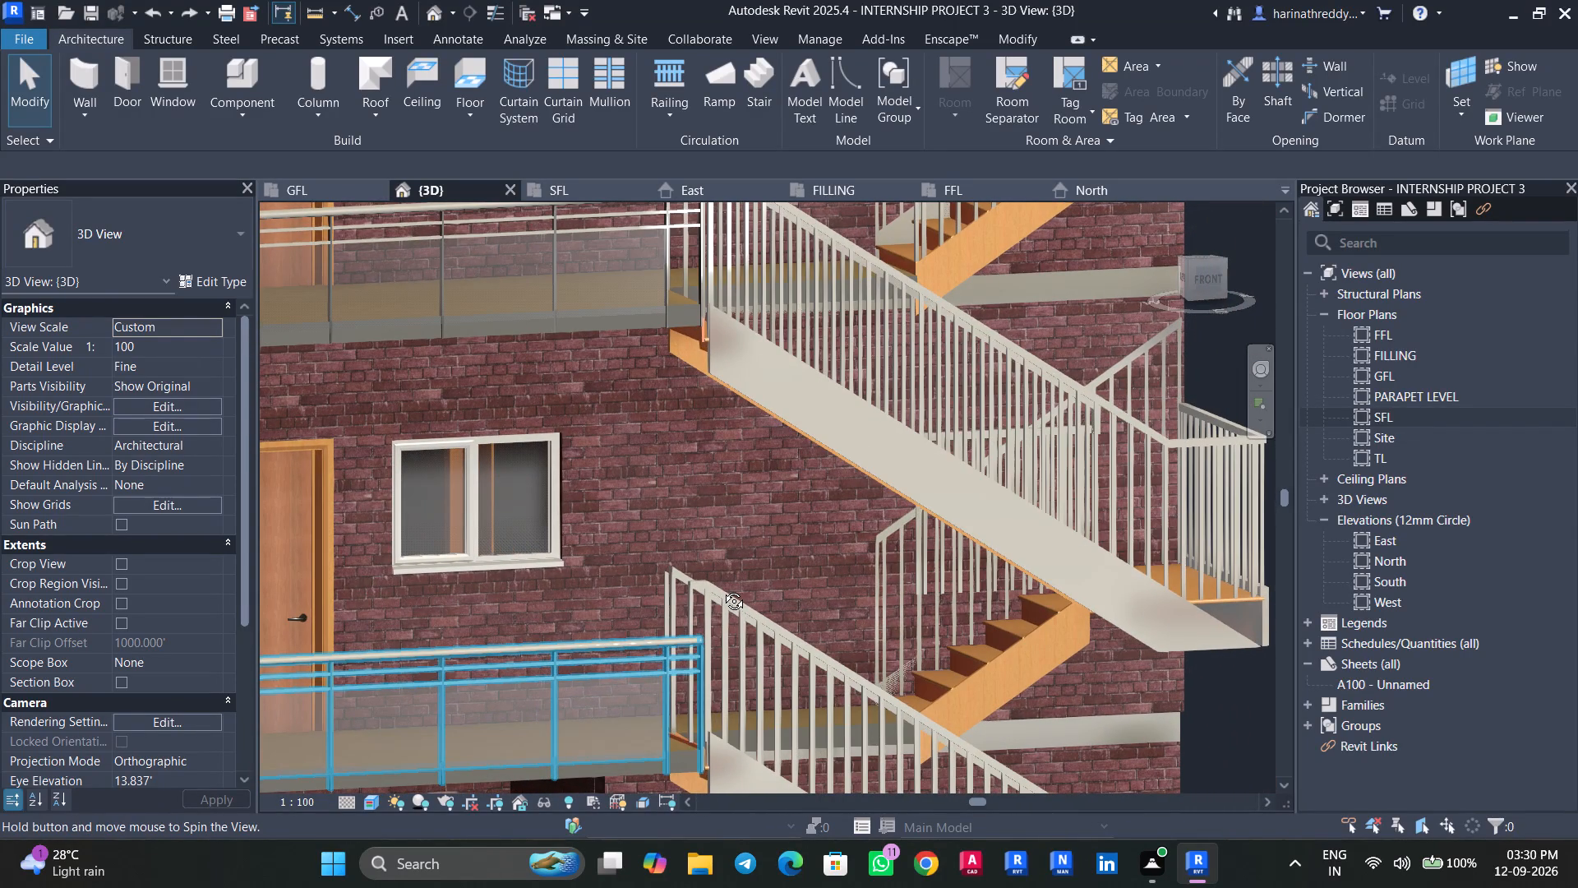
{"action": "middle_click_drag", "start_coordinate": [722, 589], "coordinate": [700, 650], "text": "shift"}
{"action": "scroll", "coordinate": [699, 645], "scroll_direction": "down", "scroll_amount": 4}
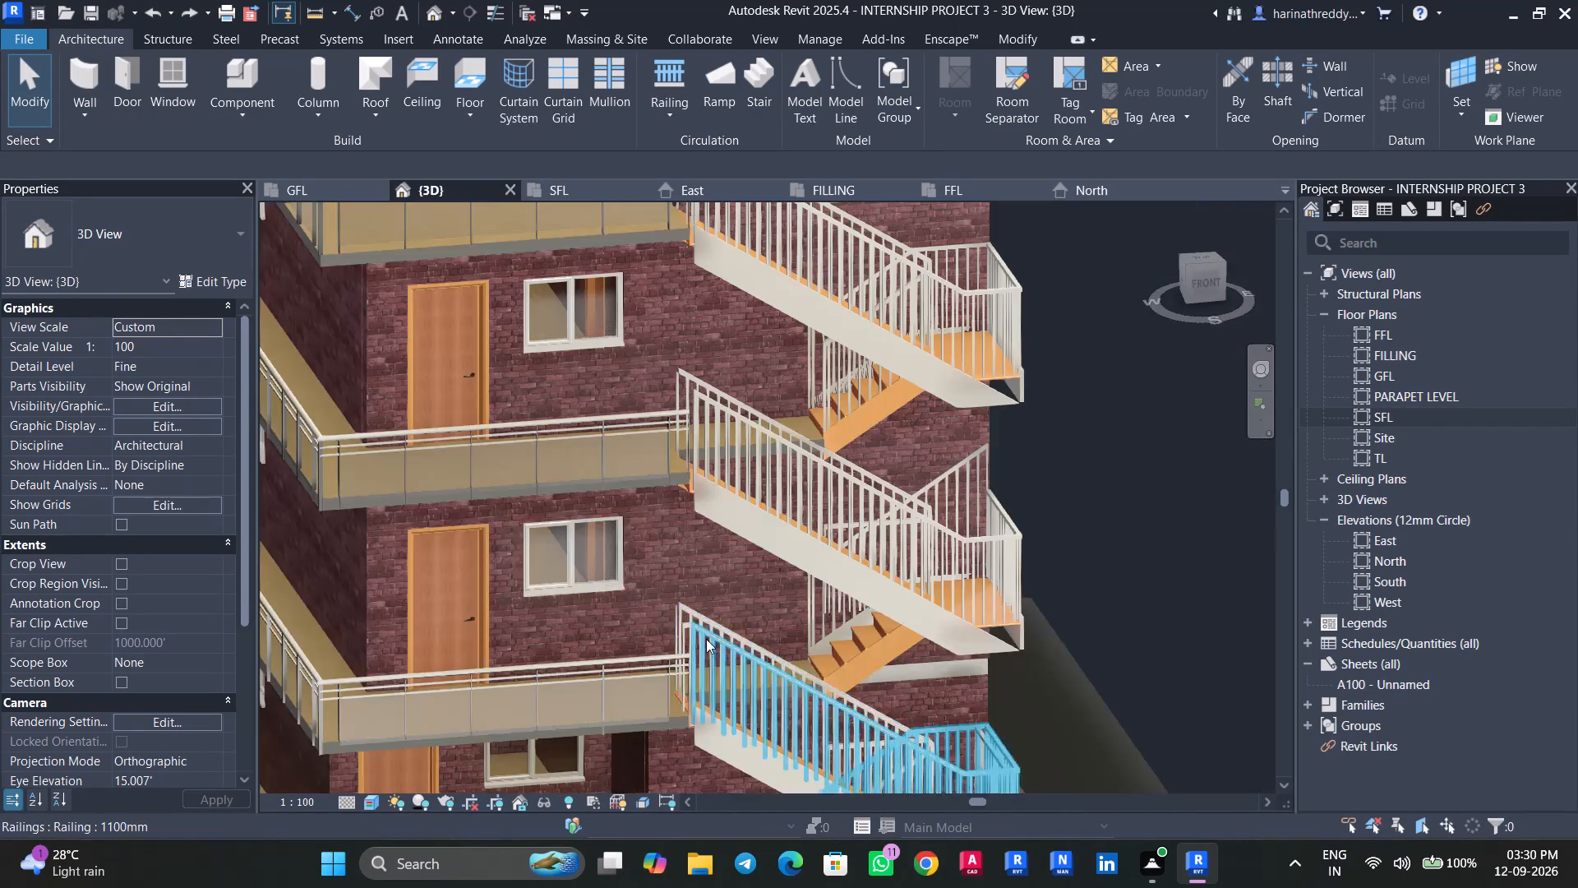
Edit the middle flight's inner railing path on the FFL plan, extending the segment beside the short flight to 4.25 feet, and finish the sketch.
{"action": "left_click", "coordinate": [832, 613]}
{"action": "middle_click_drag", "start_coordinate": [833, 616], "coordinate": [675, 683], "text": "shift"}
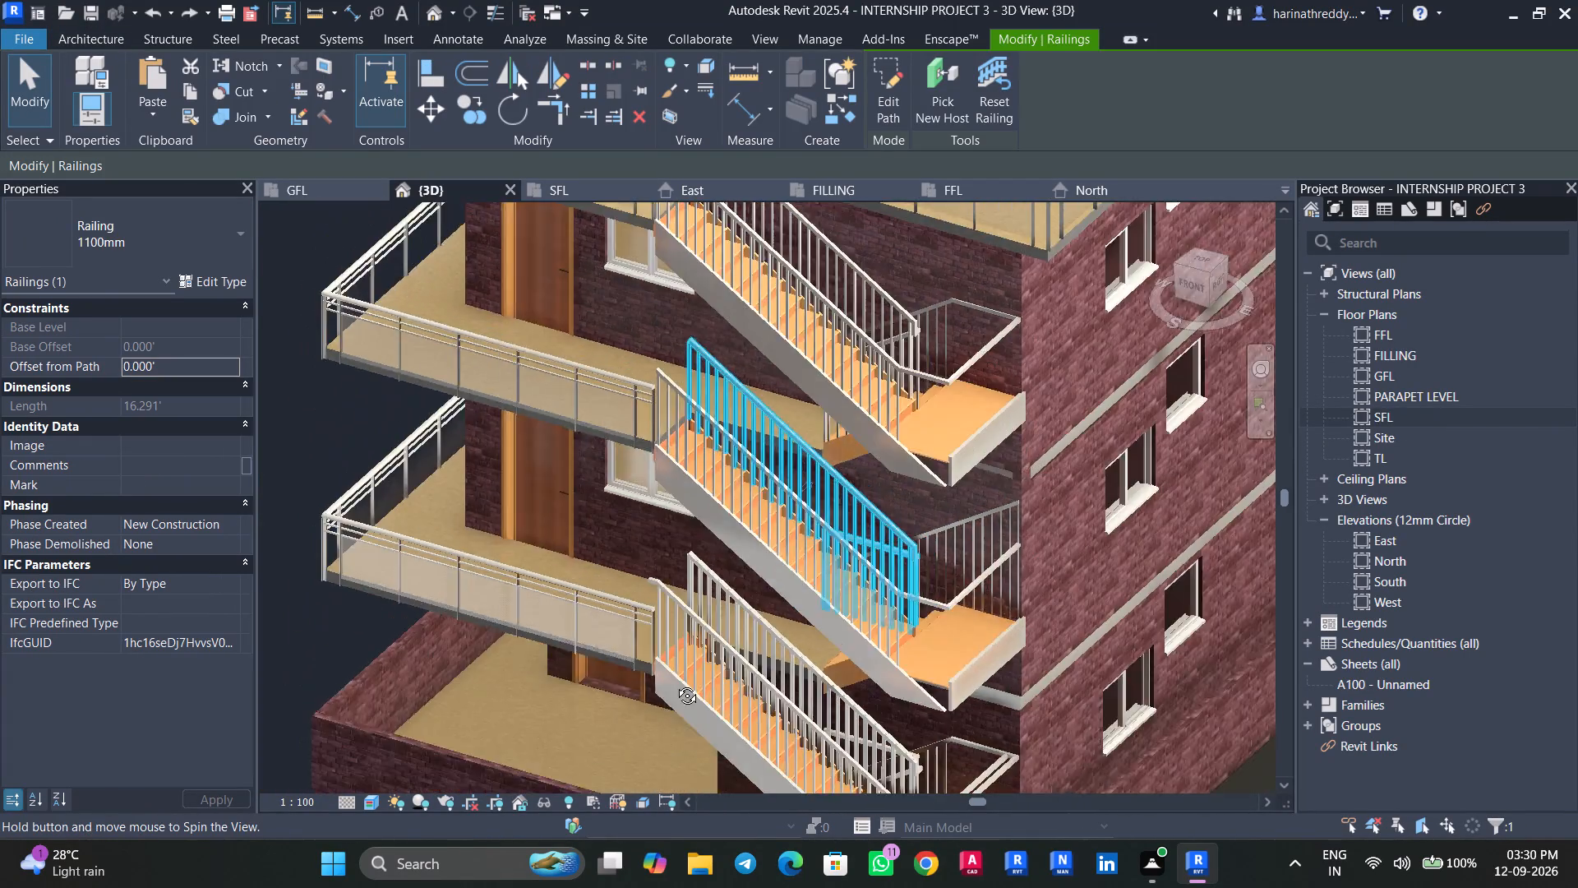
{"action": "middle_click_drag", "start_coordinate": [675, 683], "coordinate": [570, 663], "text": "shift"}
{"action": "left_click", "coordinate": [896, 112]}
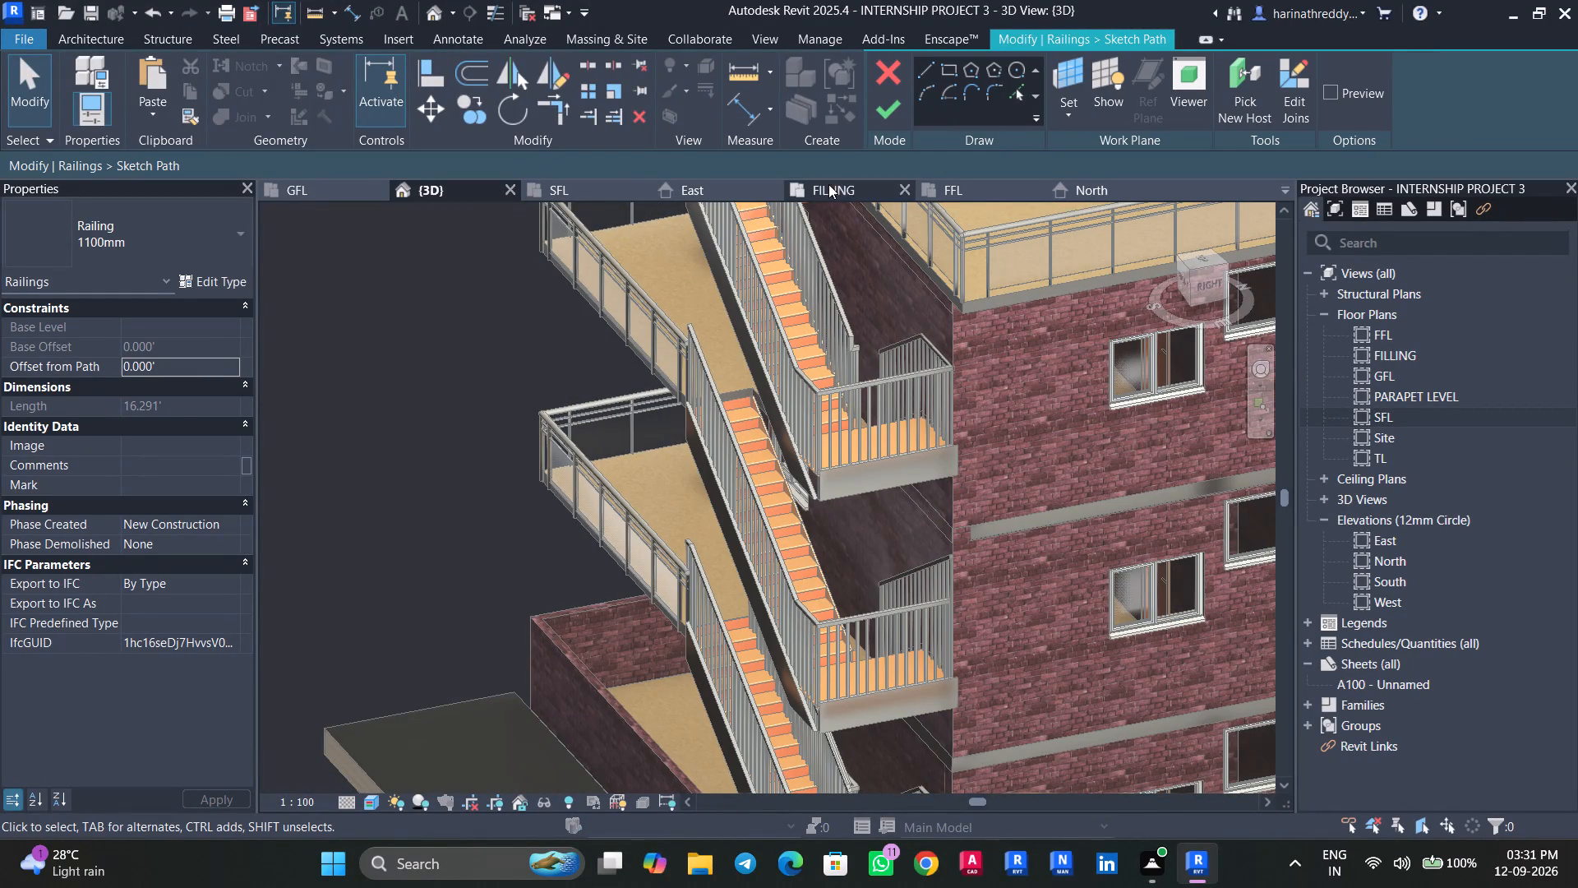
{"action": "left_click", "coordinate": [968, 183]}
{"action": "scroll", "coordinate": [791, 525], "scroll_direction": "up", "scroll_amount": 3}
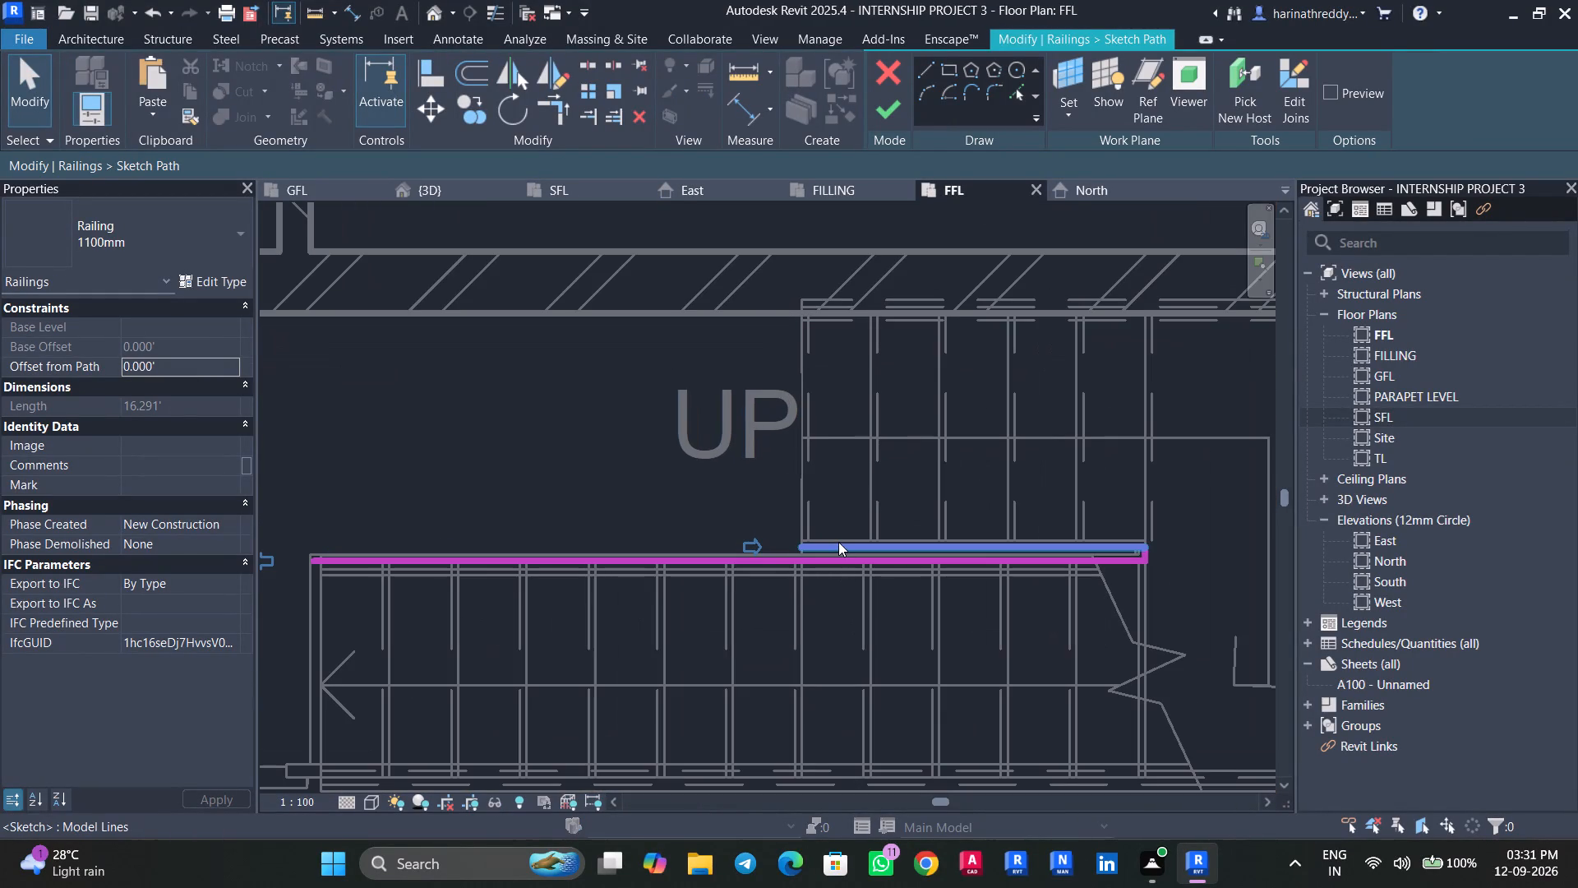
{"action": "left_click", "coordinate": [838, 542]}
{"action": "scroll", "coordinate": [837, 542], "scroll_direction": "up", "scroll_amount": 3}
{"action": "key", "text": "Up"}
{"action": "key", "text": "Up"}
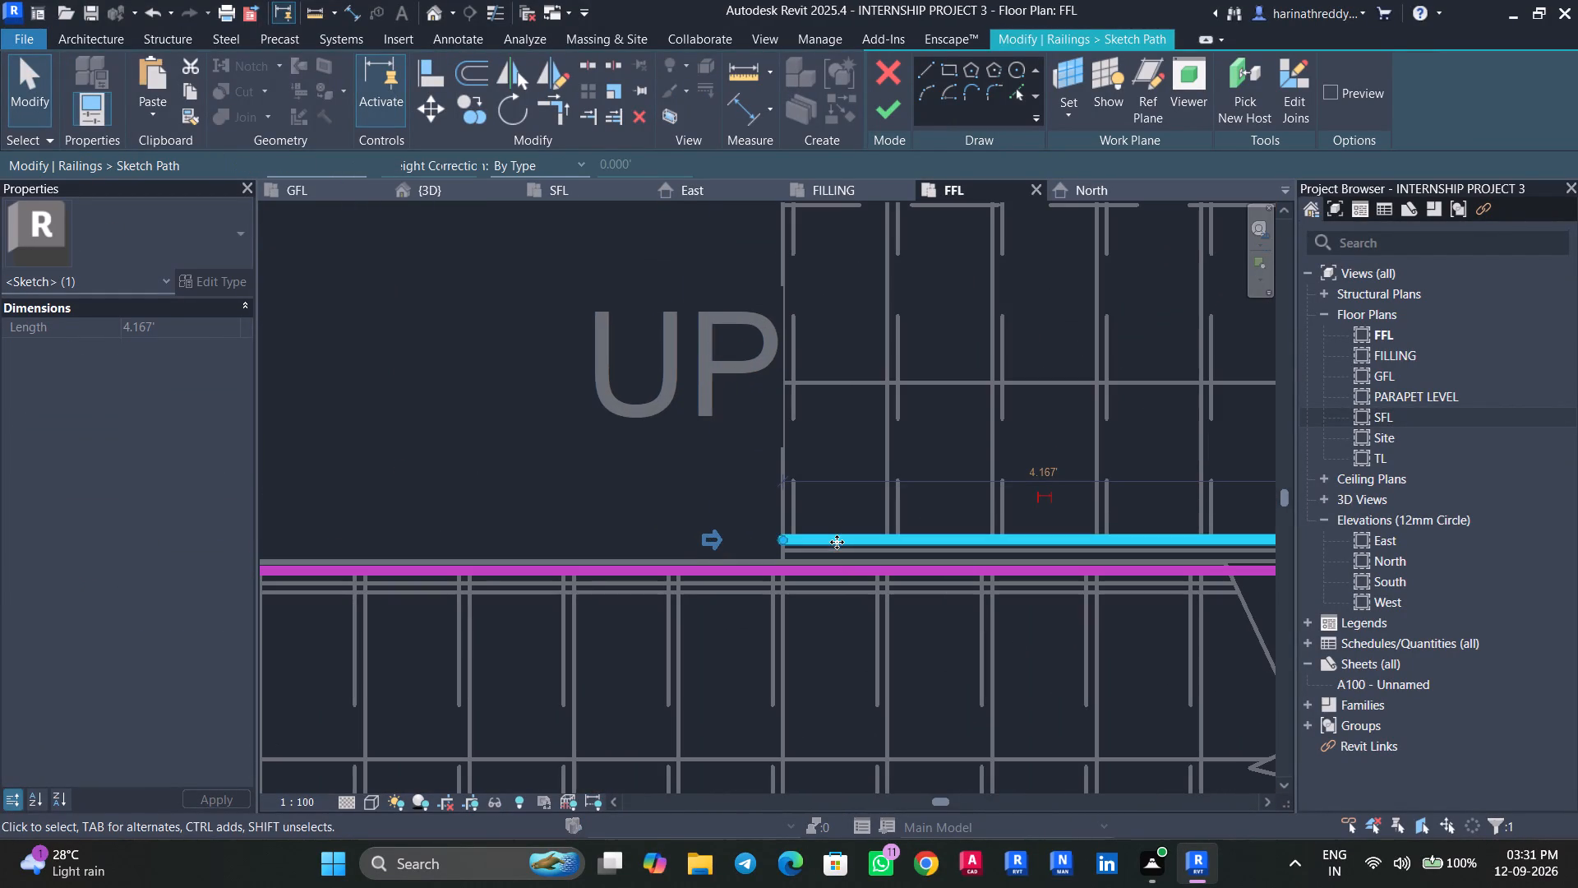
{"action": "left_click_drag", "start_coordinate": [782, 534], "coordinate": [789, 542]}
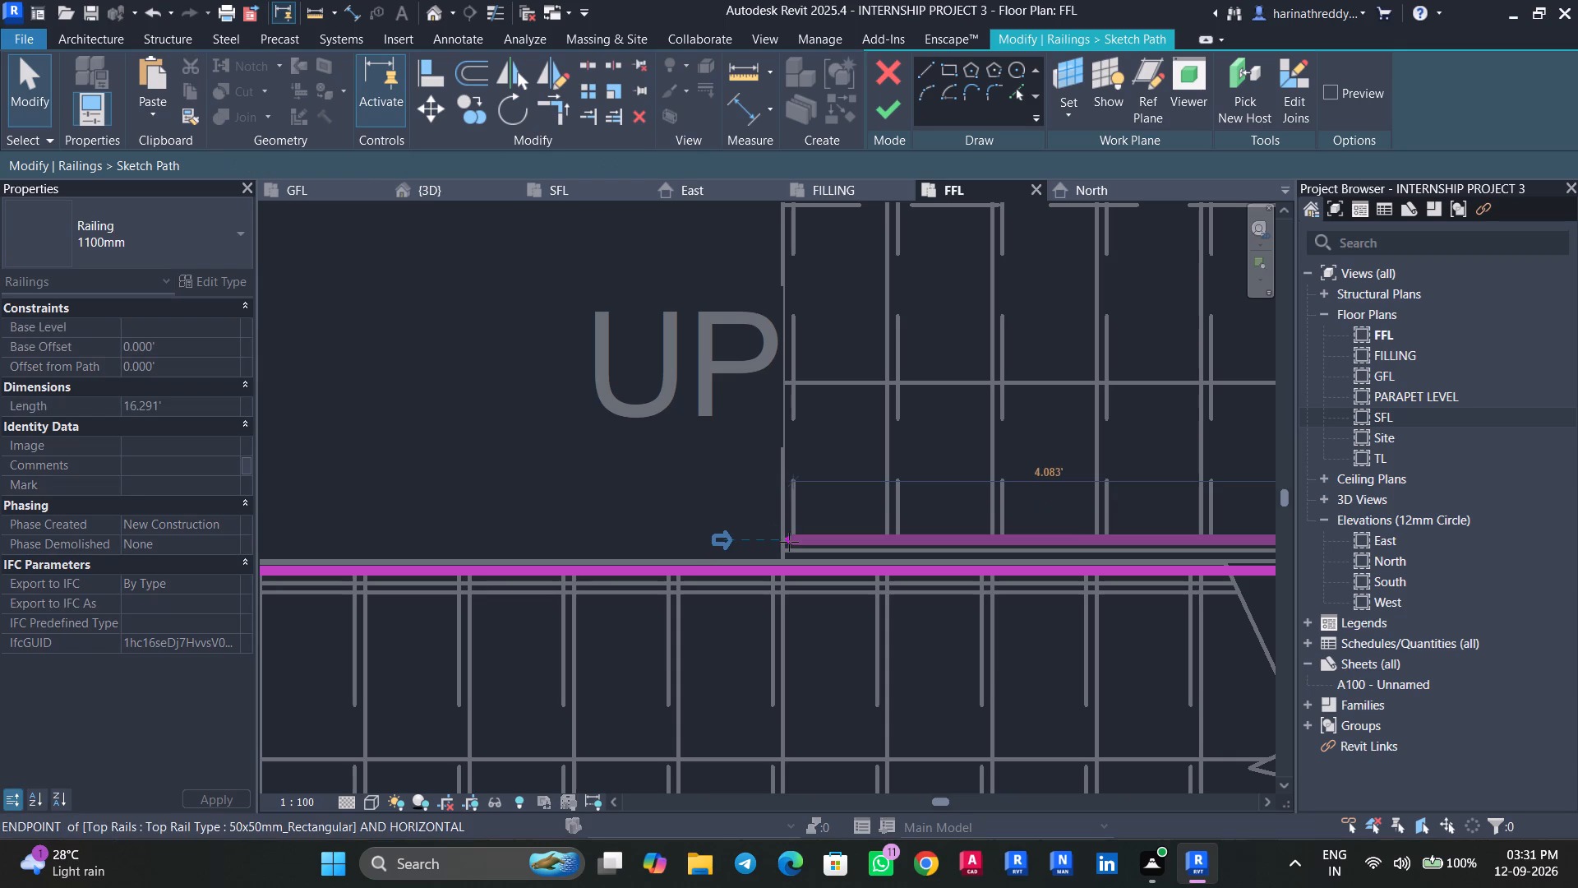
{"action": "left_click_drag", "start_coordinate": [789, 542], "coordinate": [771, 542]}
{"action": "left_click", "coordinate": [888, 95]}
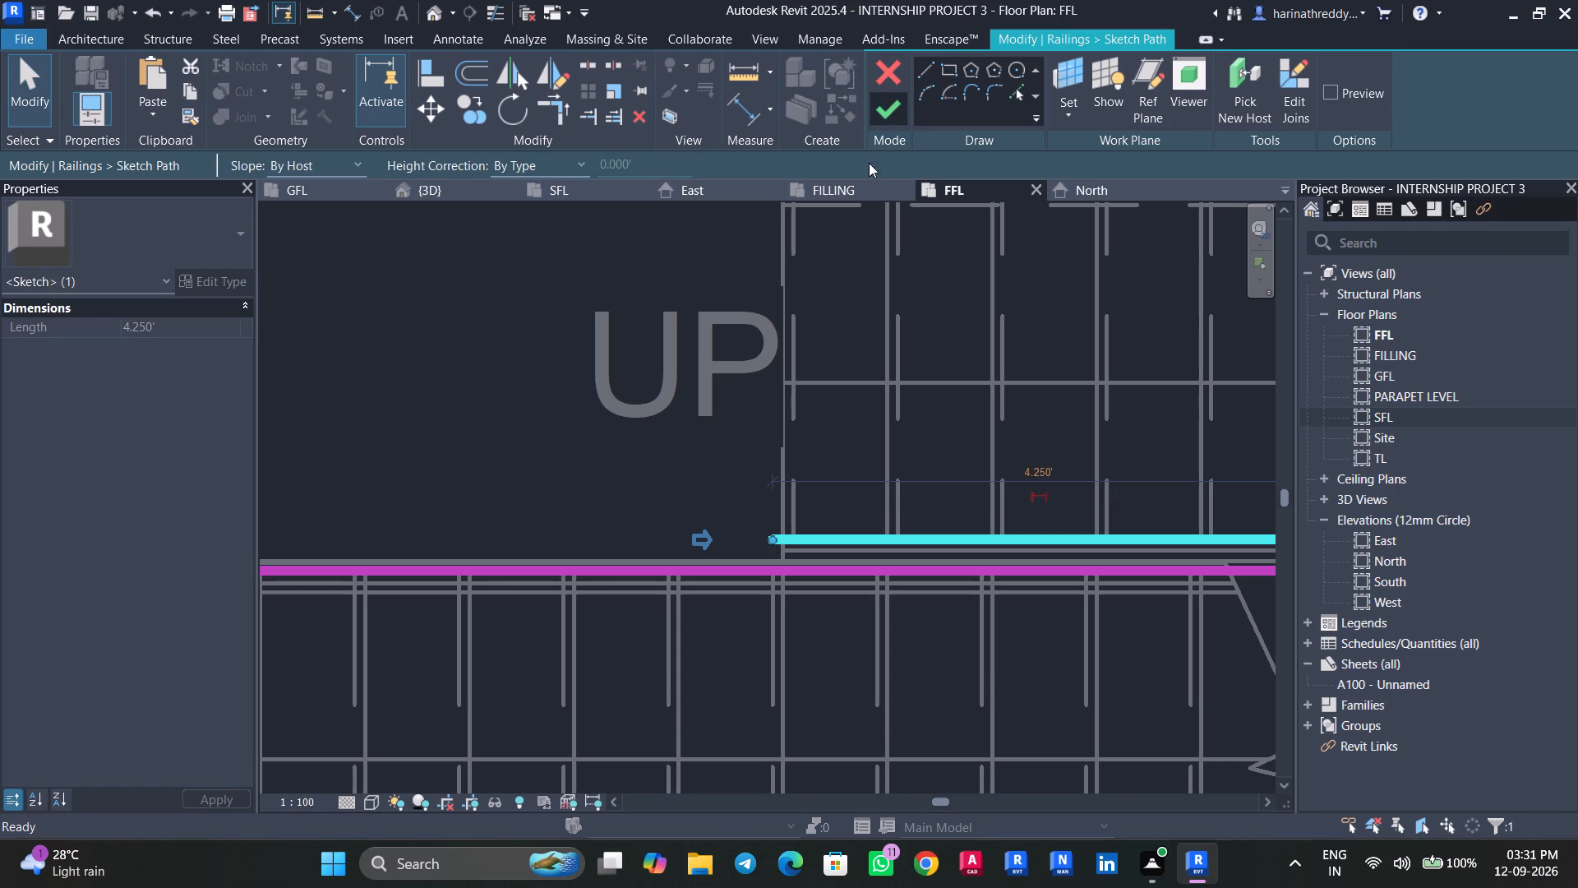
Examine the edited inner railing in 3D along the middle flight and at its landing.
{"action": "left_click", "coordinate": [464, 192]}
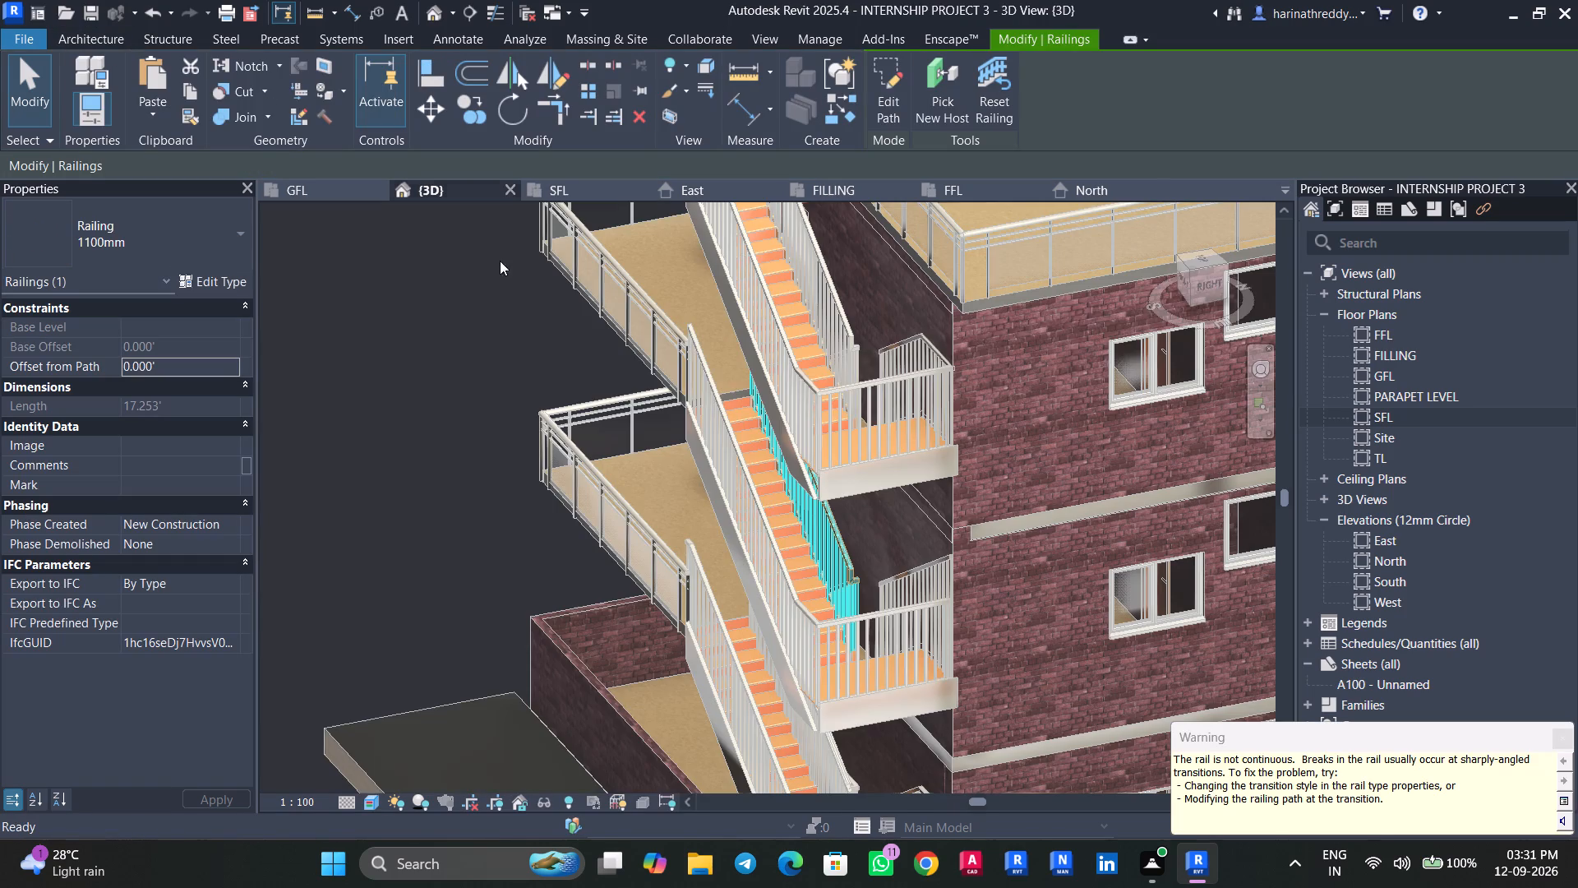
{"action": "middle_click_drag", "start_coordinate": [861, 608], "coordinate": [745, 680], "text": "shift"}
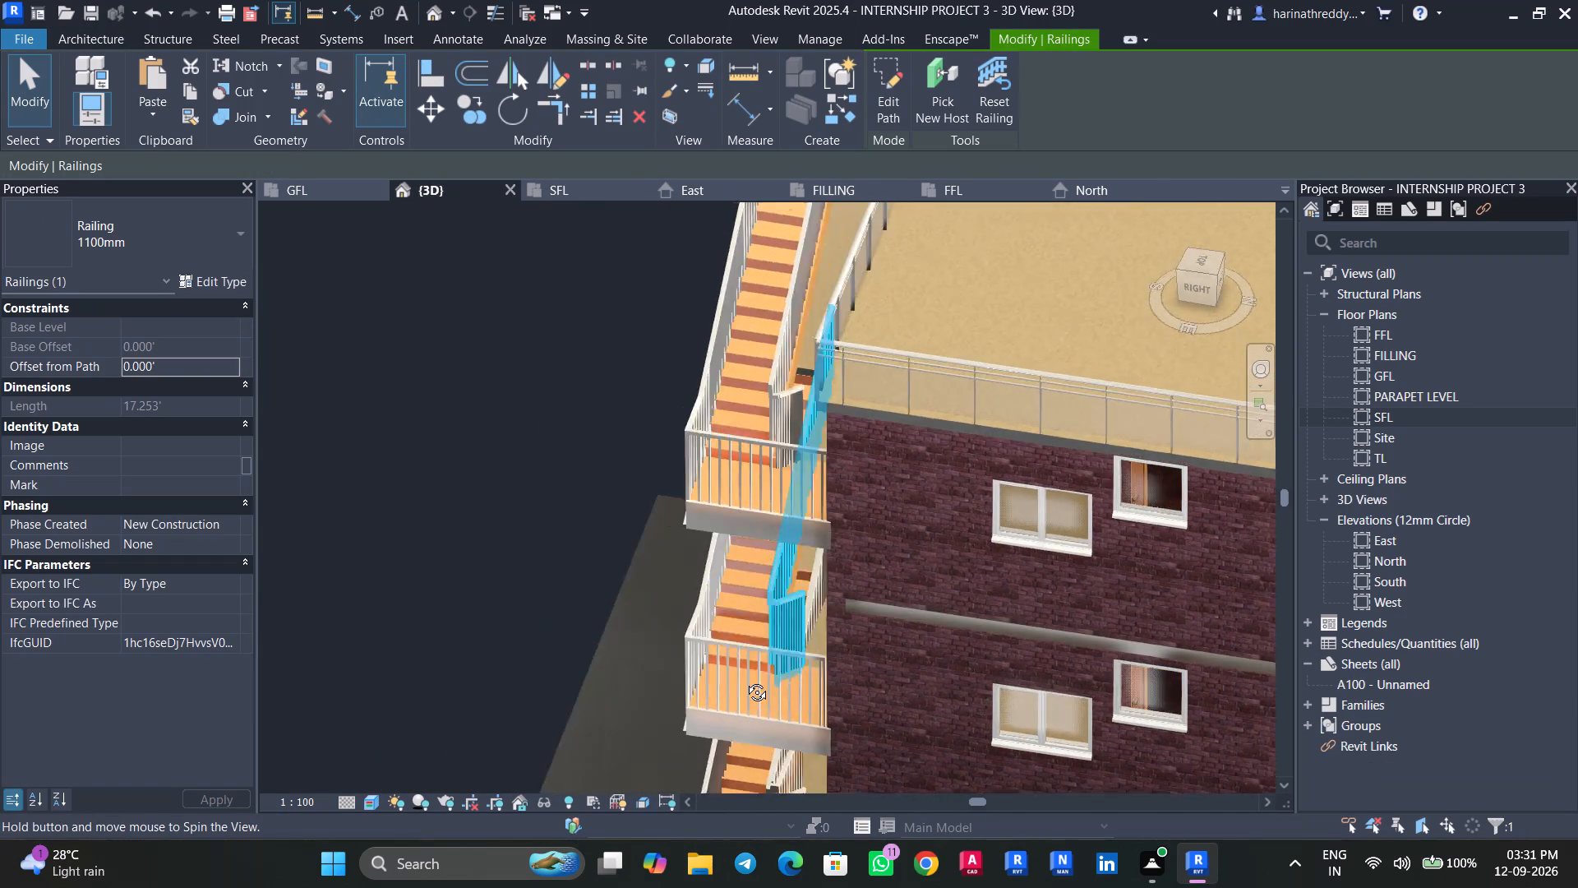
{"action": "middle_click_drag", "start_coordinate": [745, 680], "coordinate": [753, 698], "text": "shift"}
{"action": "key", "text": "Escape"}
{"action": "middle_click_drag", "start_coordinate": [715, 653], "coordinate": [1084, 501], "text": "shift"}
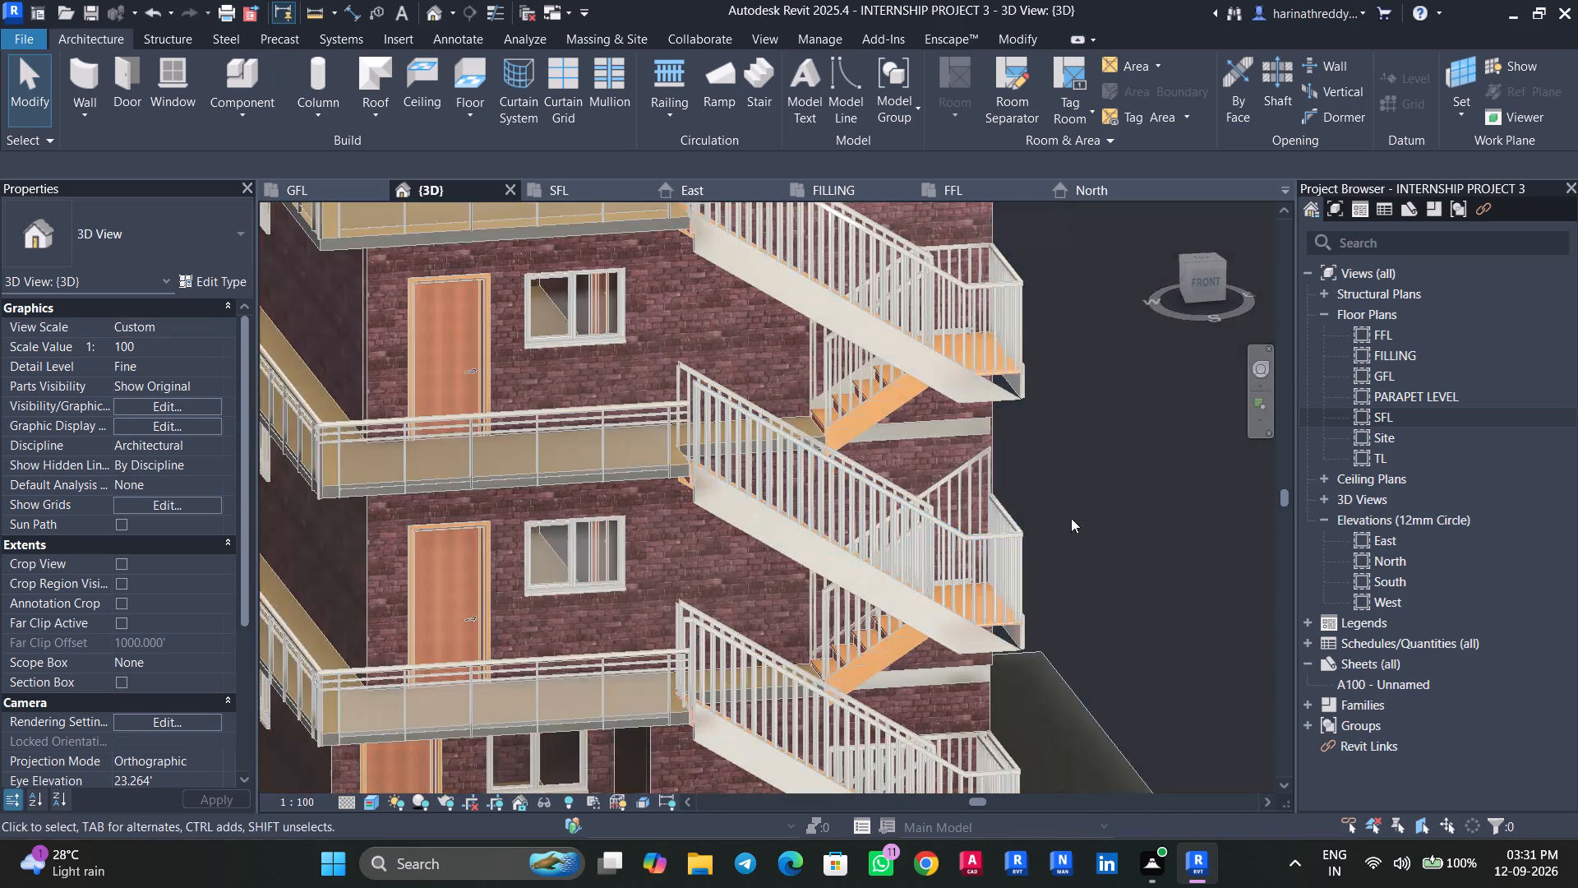
{"action": "key", "text": "Escape"}
{"action": "key", "text": "Escape"}
{"action": "middle_click_drag", "start_coordinate": [1235, 562], "coordinate": [1287, 479], "text": "shift"}
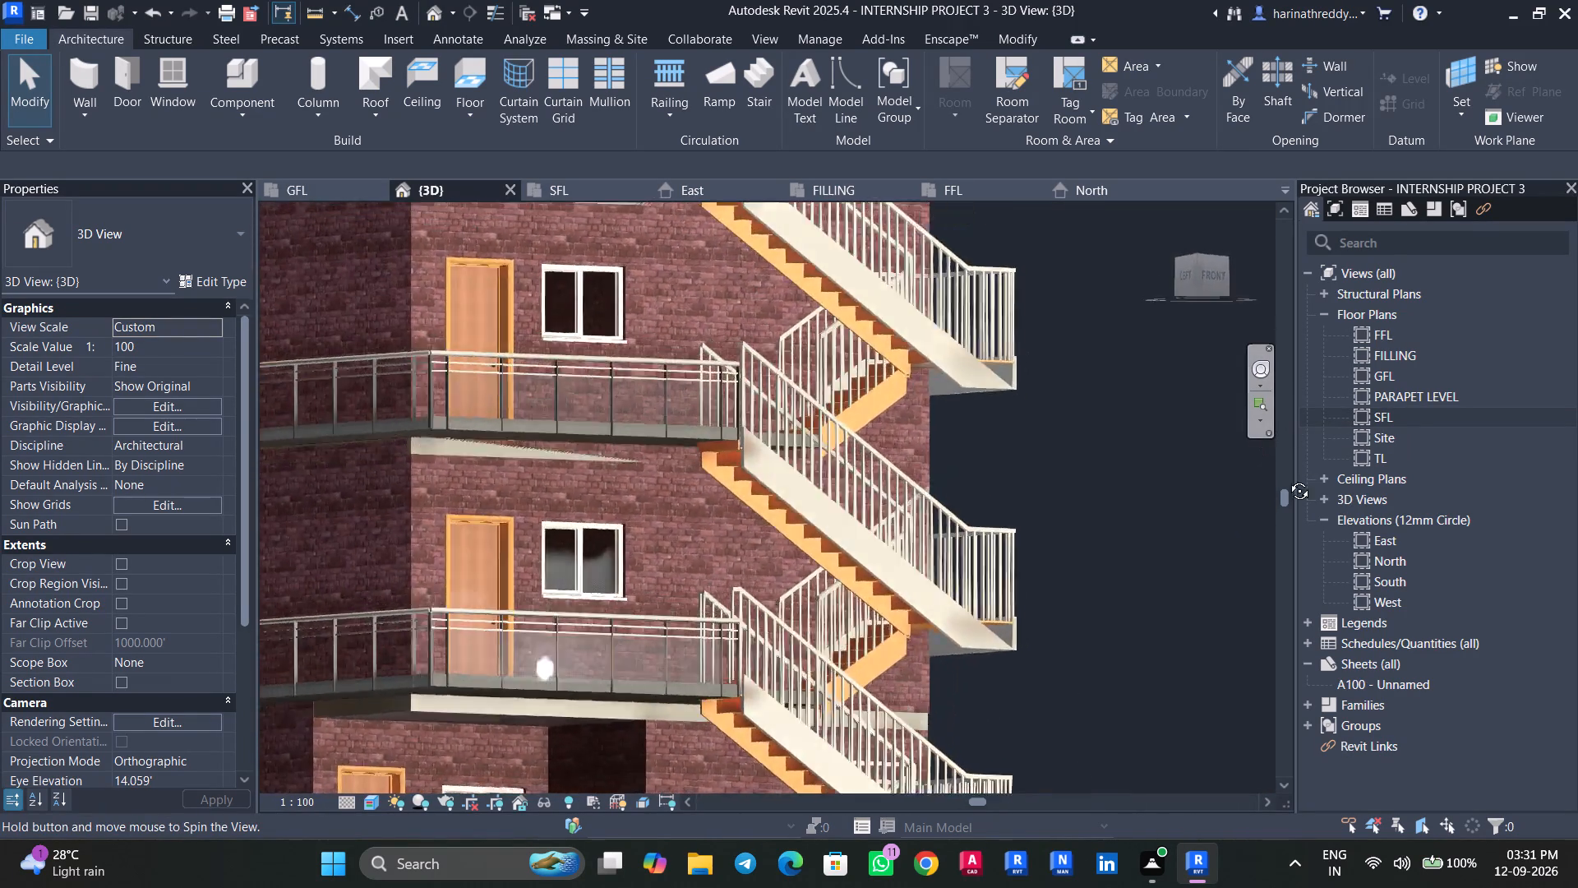
{"action": "middle_click_drag", "start_coordinate": [1287, 479], "coordinate": [1201, 550], "text": "shift"}
{"action": "middle_click_drag", "start_coordinate": [1201, 550], "coordinate": [1133, 453]}
{"action": "scroll", "coordinate": [1132, 453], "scroll_direction": "down", "scroll_amount": 2}
{"action": "middle_click_drag", "start_coordinate": [1124, 448], "coordinate": [1004, 479], "text": "shift"}
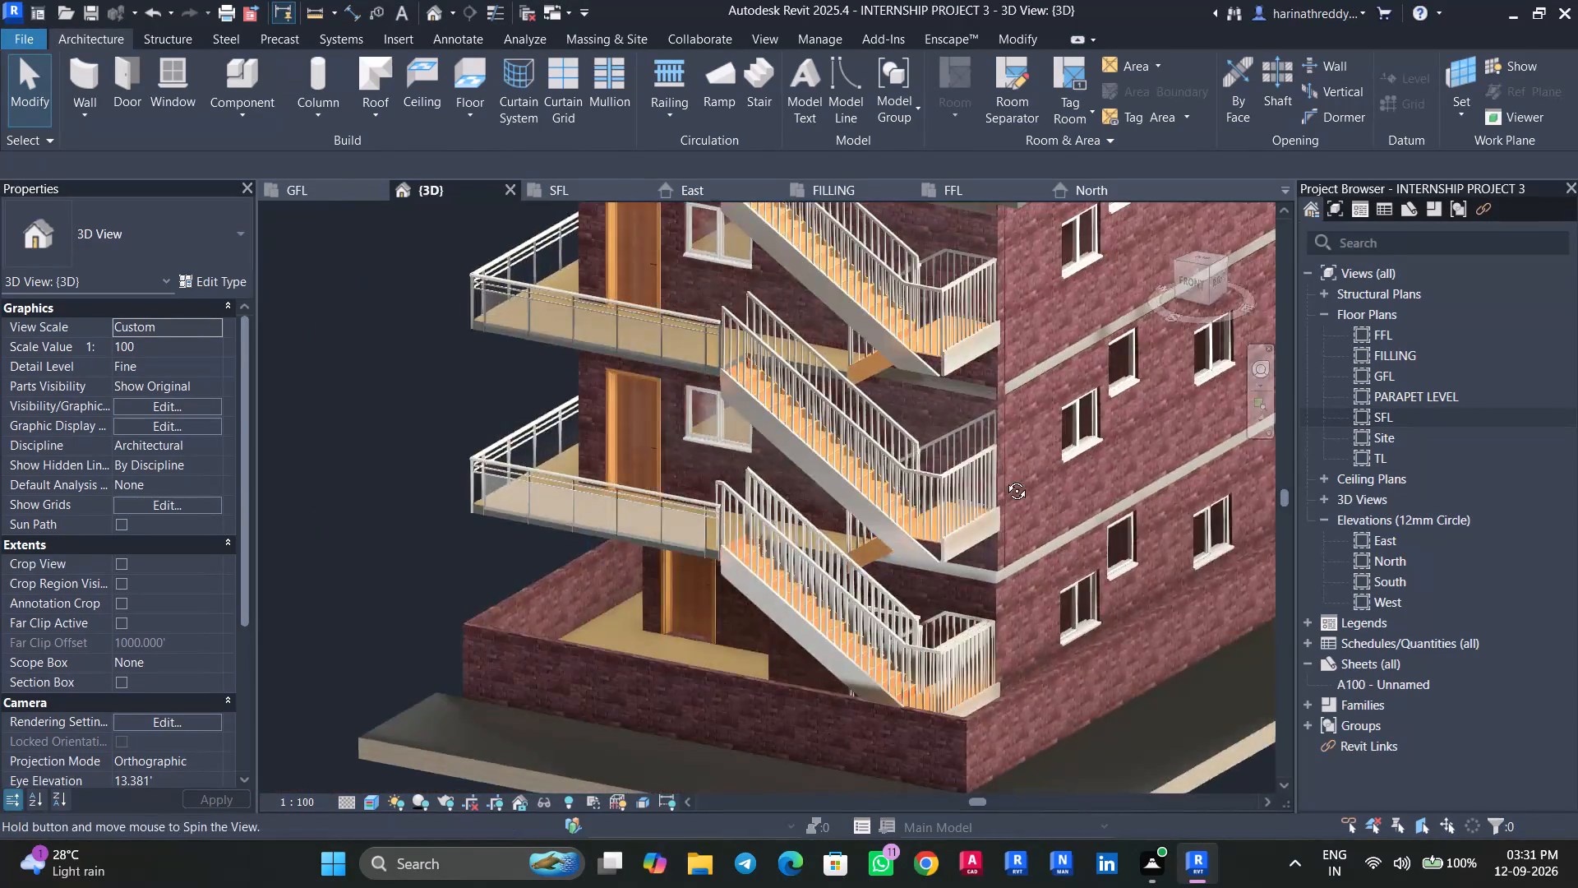
{"action": "middle_click_drag", "start_coordinate": [1004, 479], "coordinate": [965, 529], "text": "shift"}
Inspect the middle level's wall-side 1100mm railing on the short flight, selecting it and viewing it in 3D from several angles.
{"action": "left_click", "coordinate": [949, 453]}
{"action": "middle_click_drag", "start_coordinate": [953, 452], "coordinate": [976, 450], "text": "shift"}
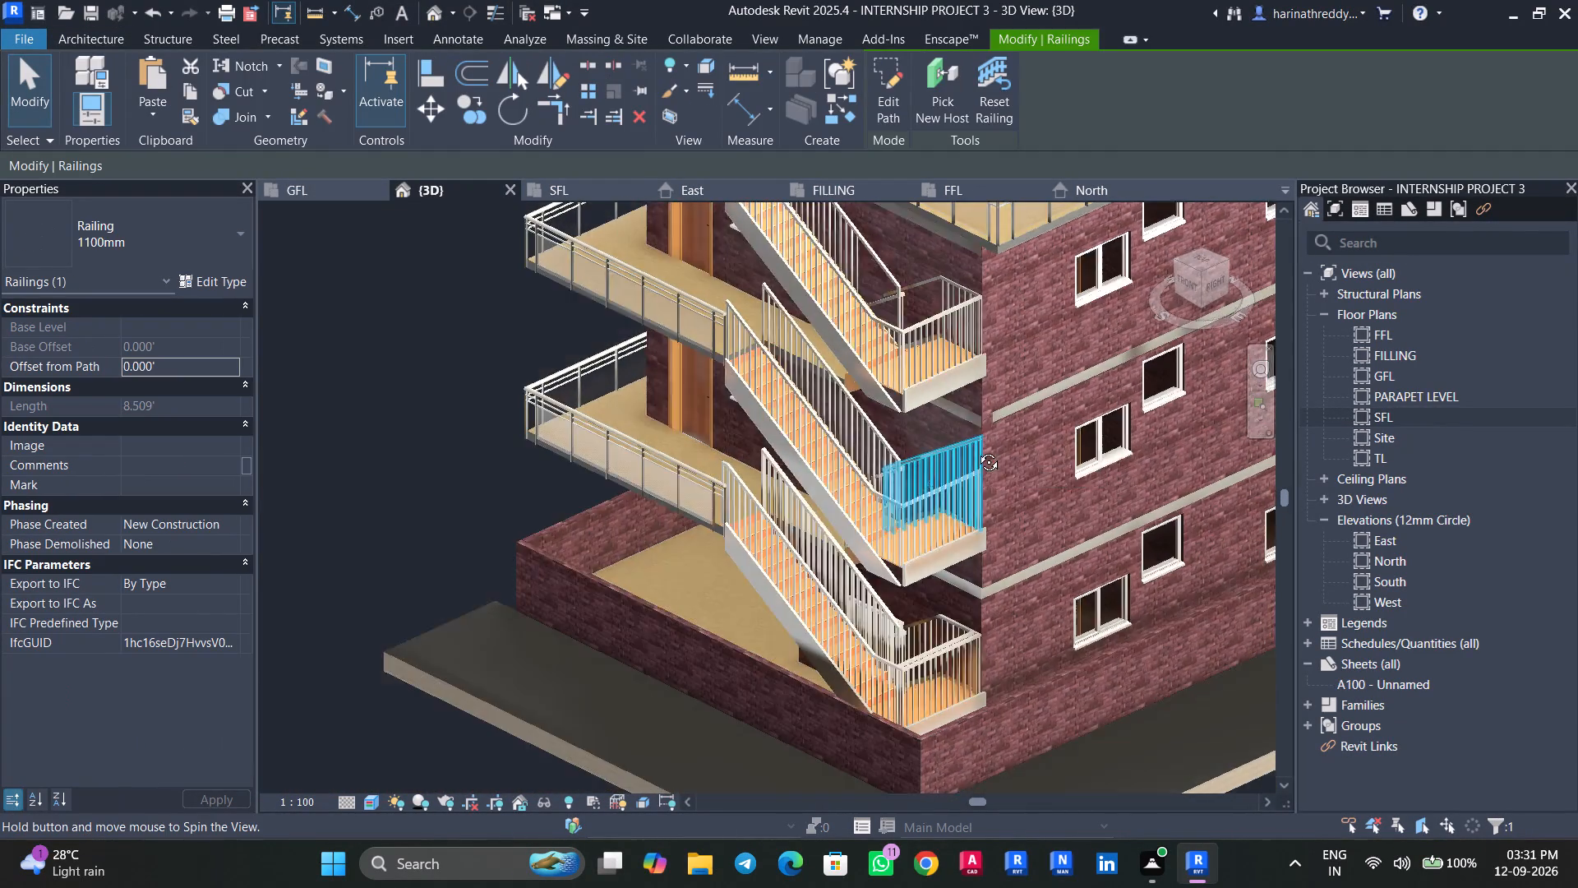
{"action": "middle_click_drag", "start_coordinate": [976, 450], "coordinate": [1206, 398], "text": "shift"}
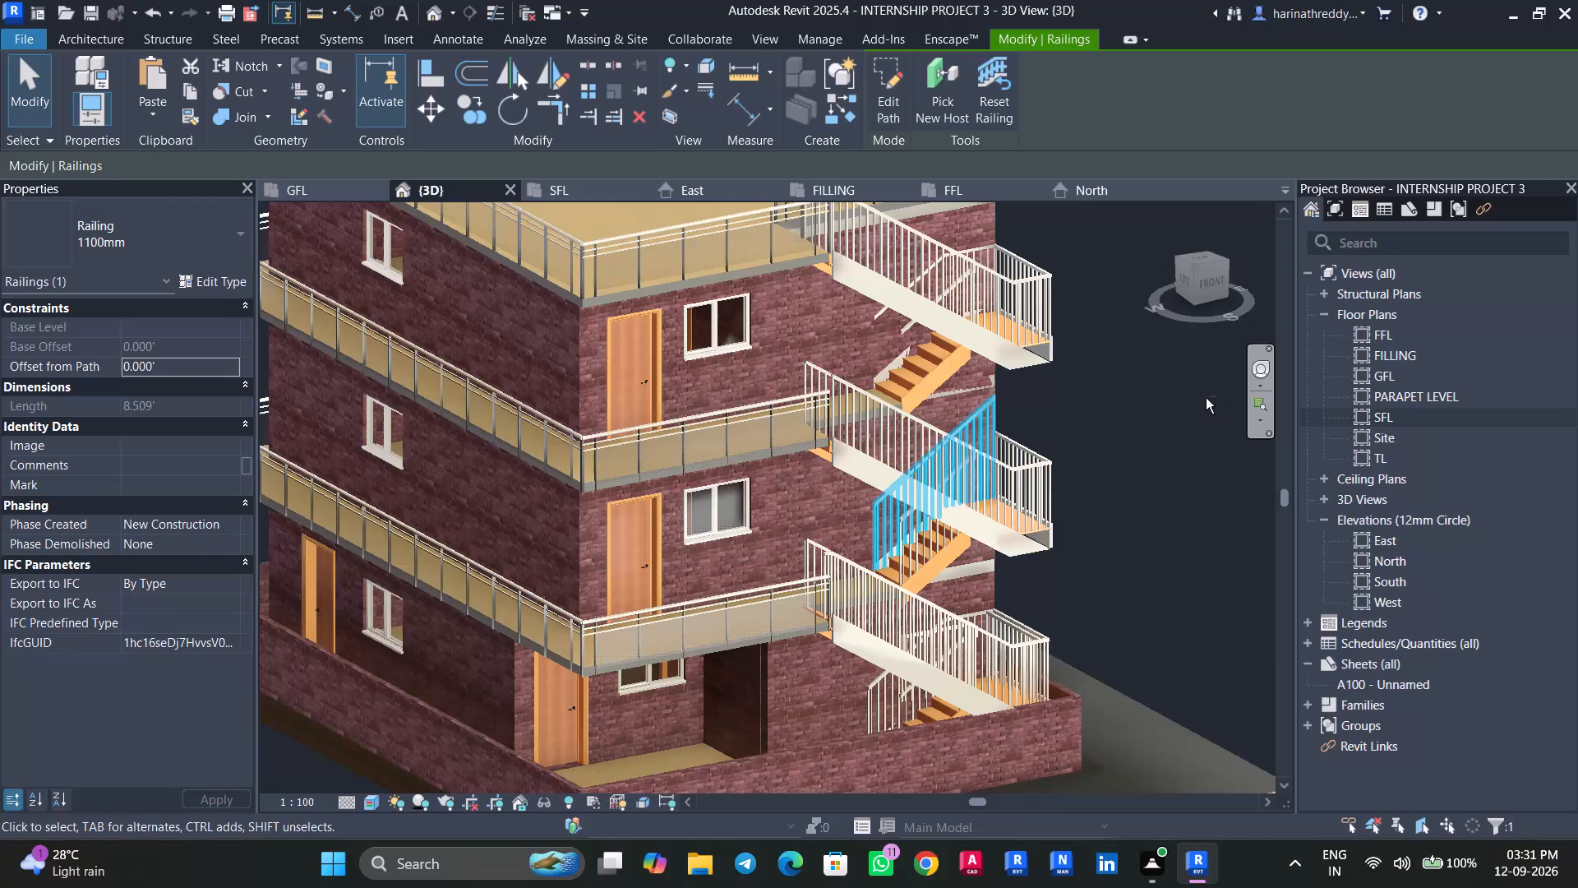
{"action": "key", "text": "Escape"}
{"action": "left_click", "coordinate": [1016, 491]}
{"action": "key", "text": "Escape"}
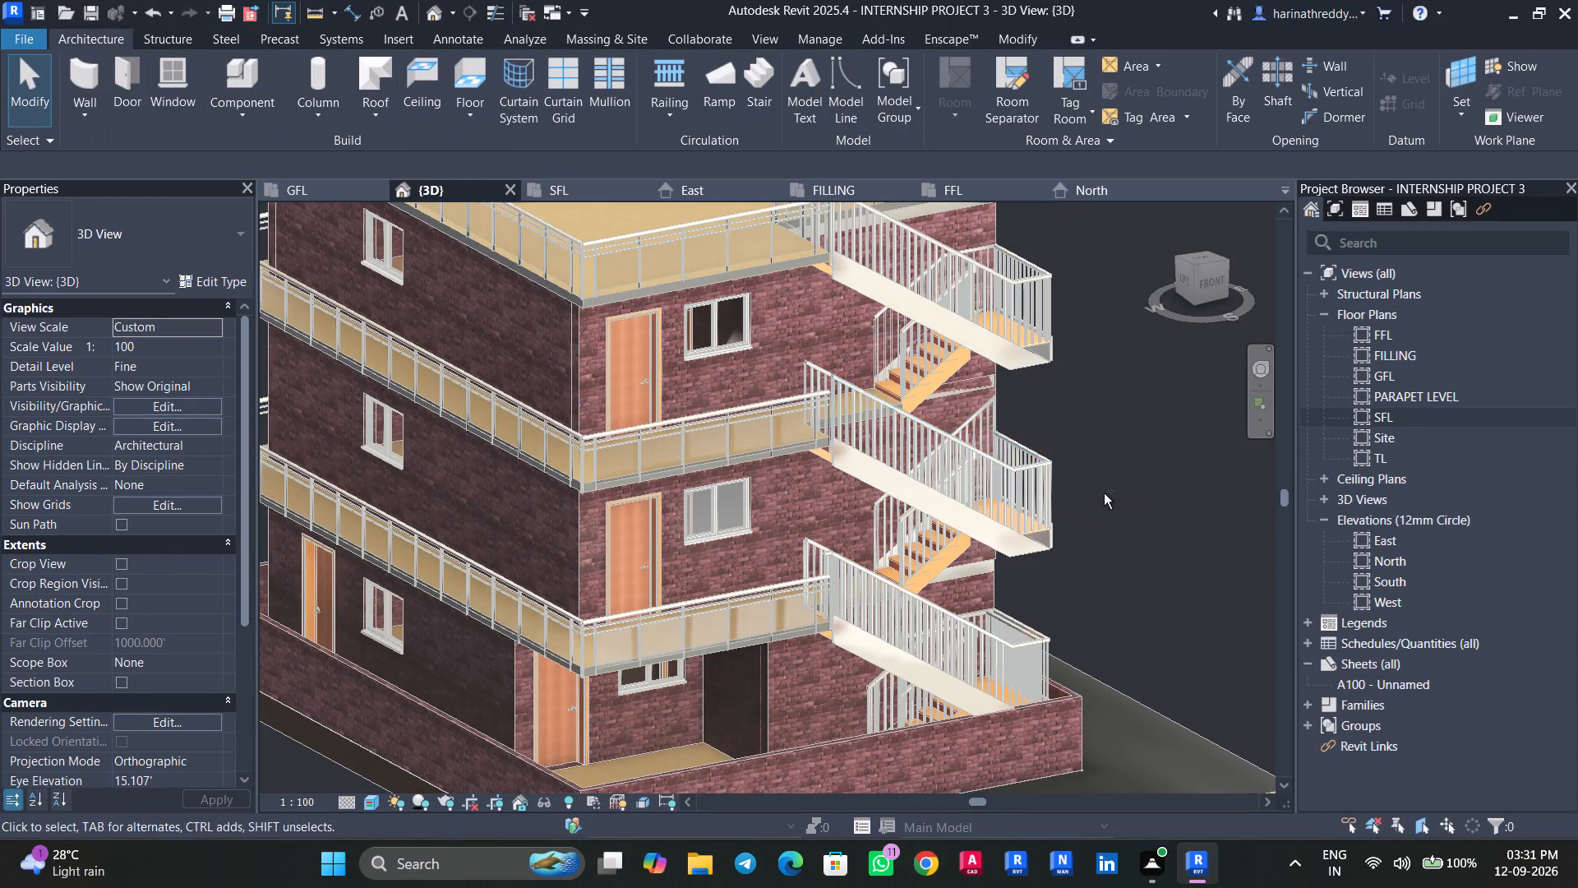
{"action": "middle_click_drag", "start_coordinate": [1106, 494], "coordinate": [949, 476], "text": "shift"}
{"action": "key", "text": "Escape"}
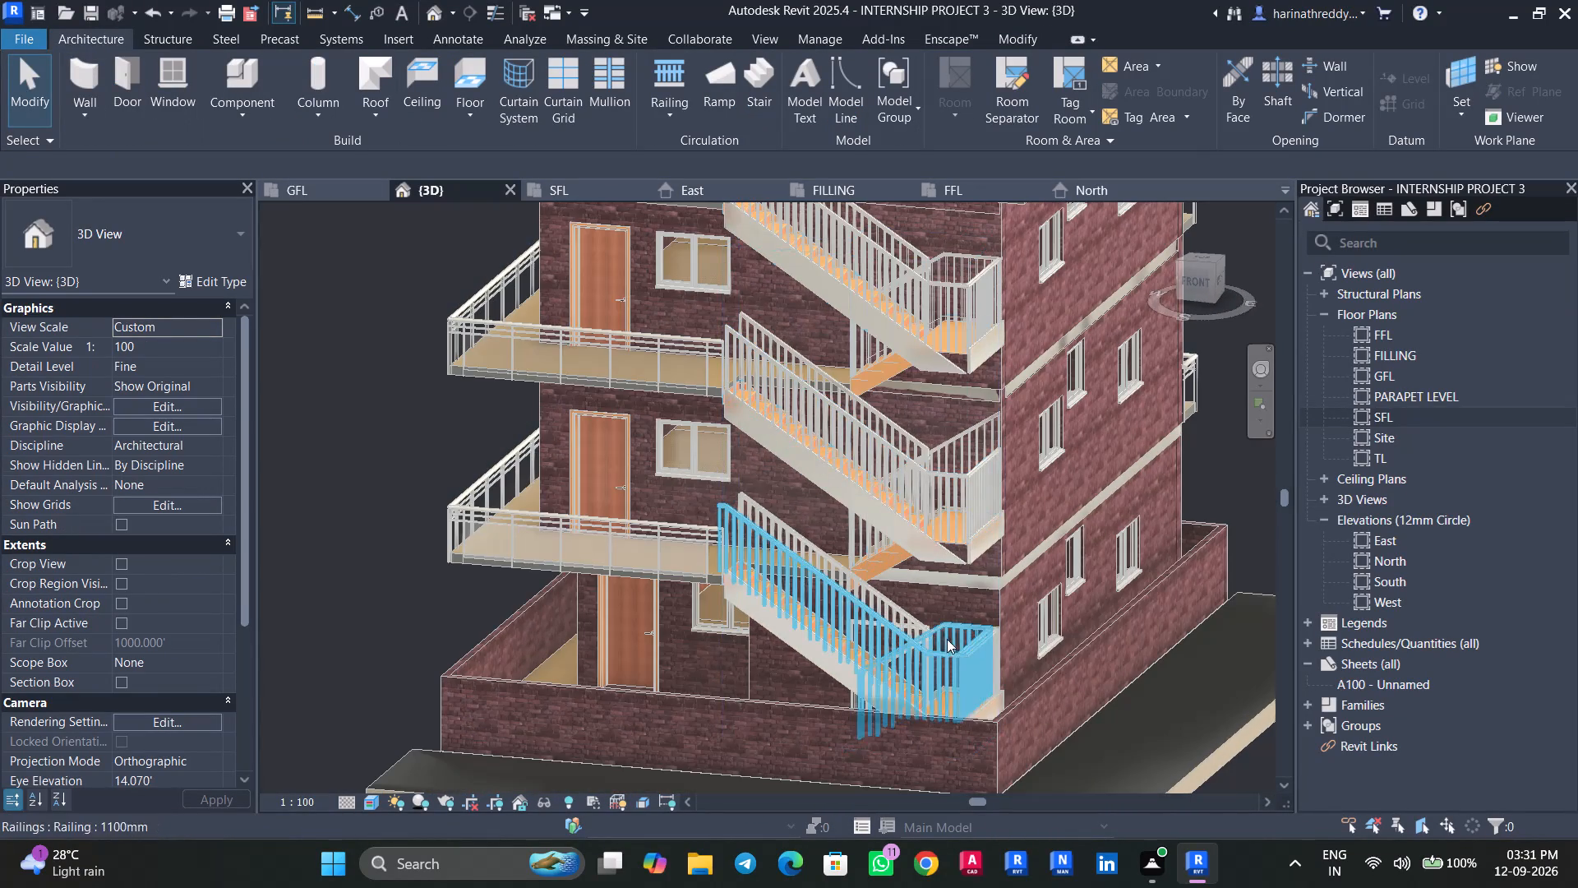
{"action": "left_click", "coordinate": [959, 438]}
{"action": "key", "text": "Escape"}
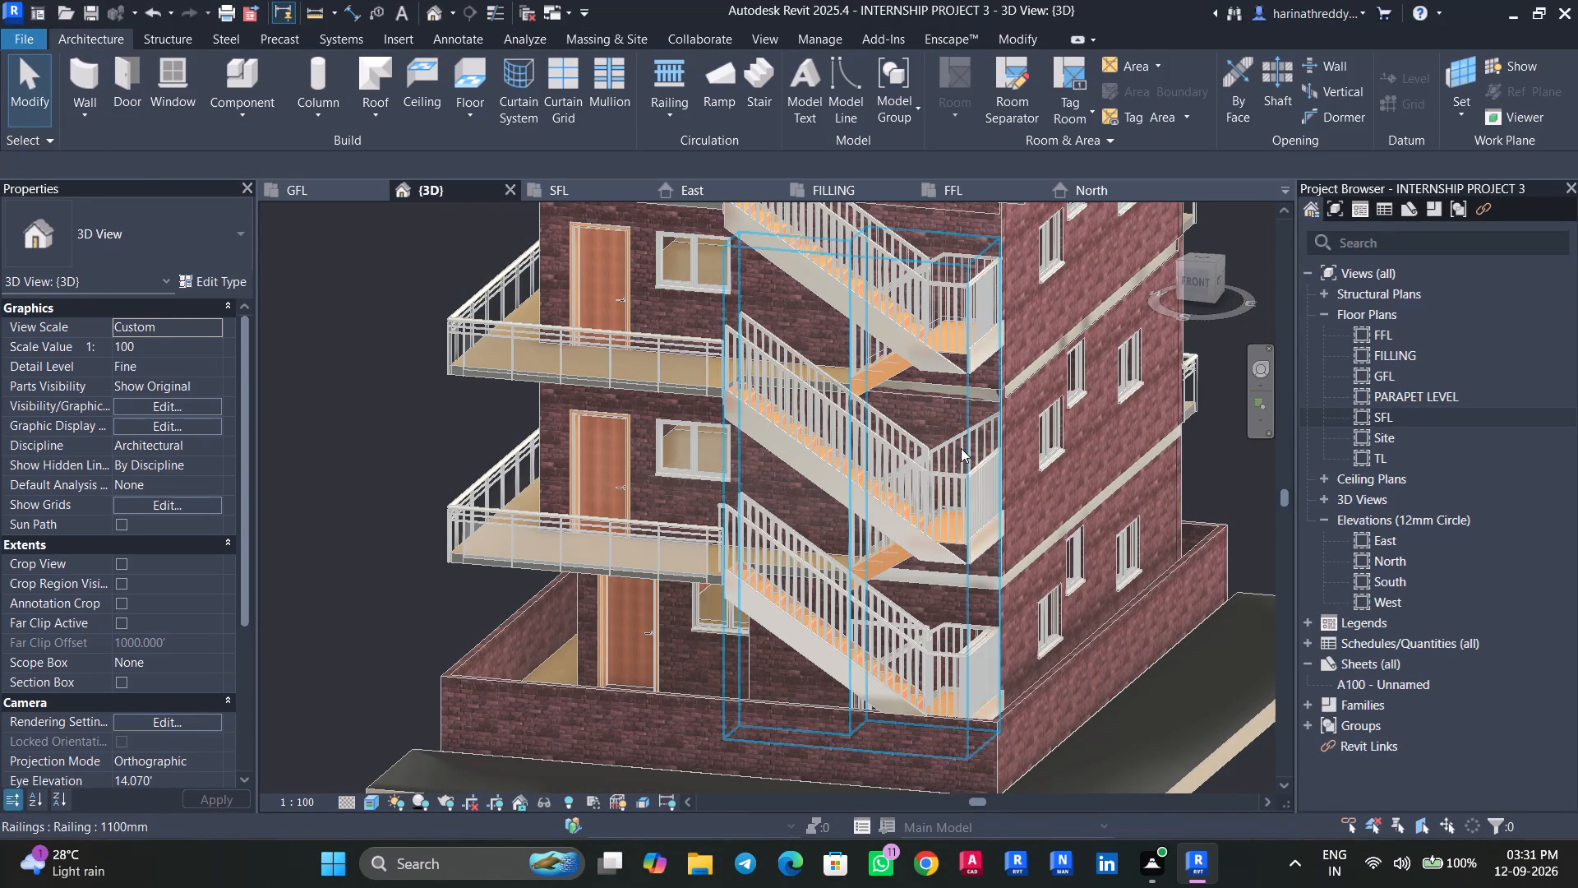
{"action": "left_click", "coordinate": [964, 450]}
{"action": "key", "text": "Escape"}
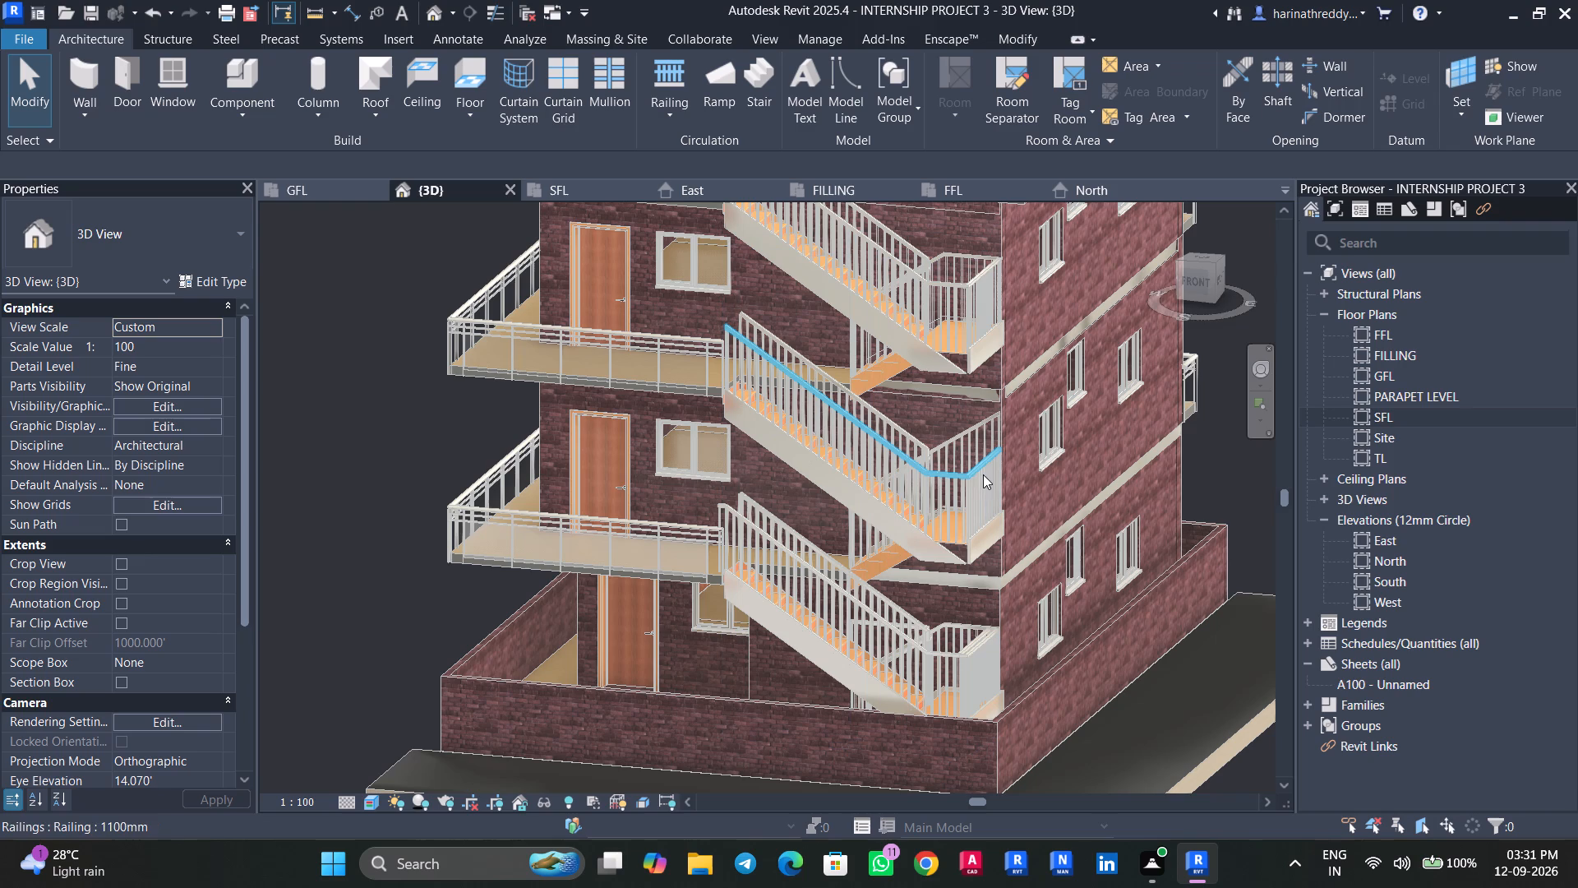
{"action": "key", "text": "Escape"}
{"action": "left_click", "coordinate": [981, 438]}
{"action": "middle_click_drag", "start_coordinate": [989, 446], "coordinate": [1025, 492], "text": "shift"}
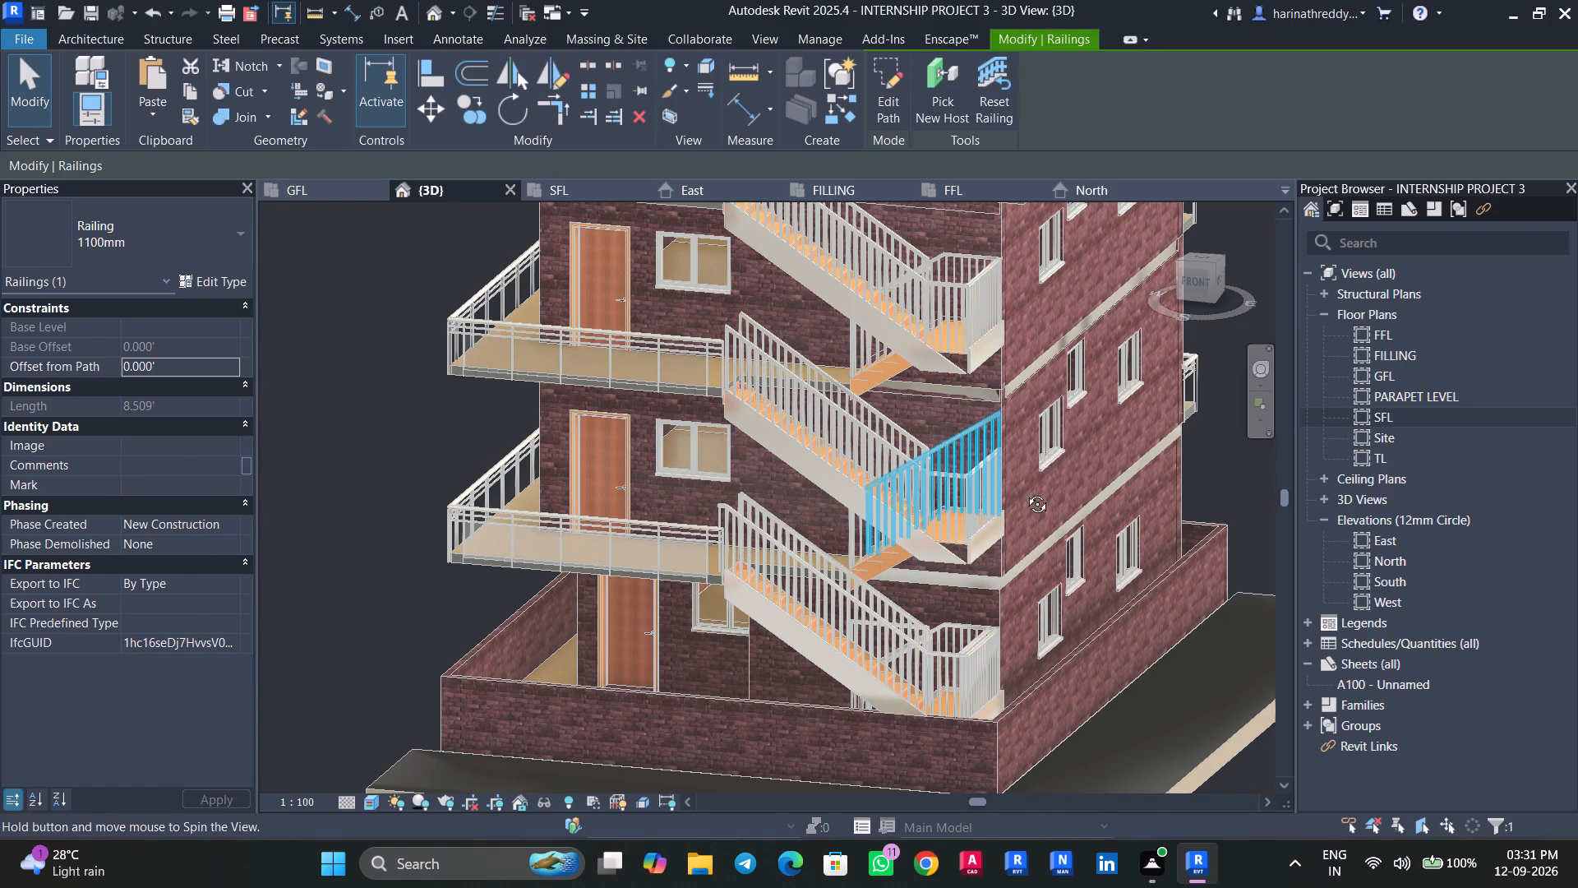
{"action": "middle_click_drag", "start_coordinate": [1025, 492], "coordinate": [1308, 432], "text": "shift"}
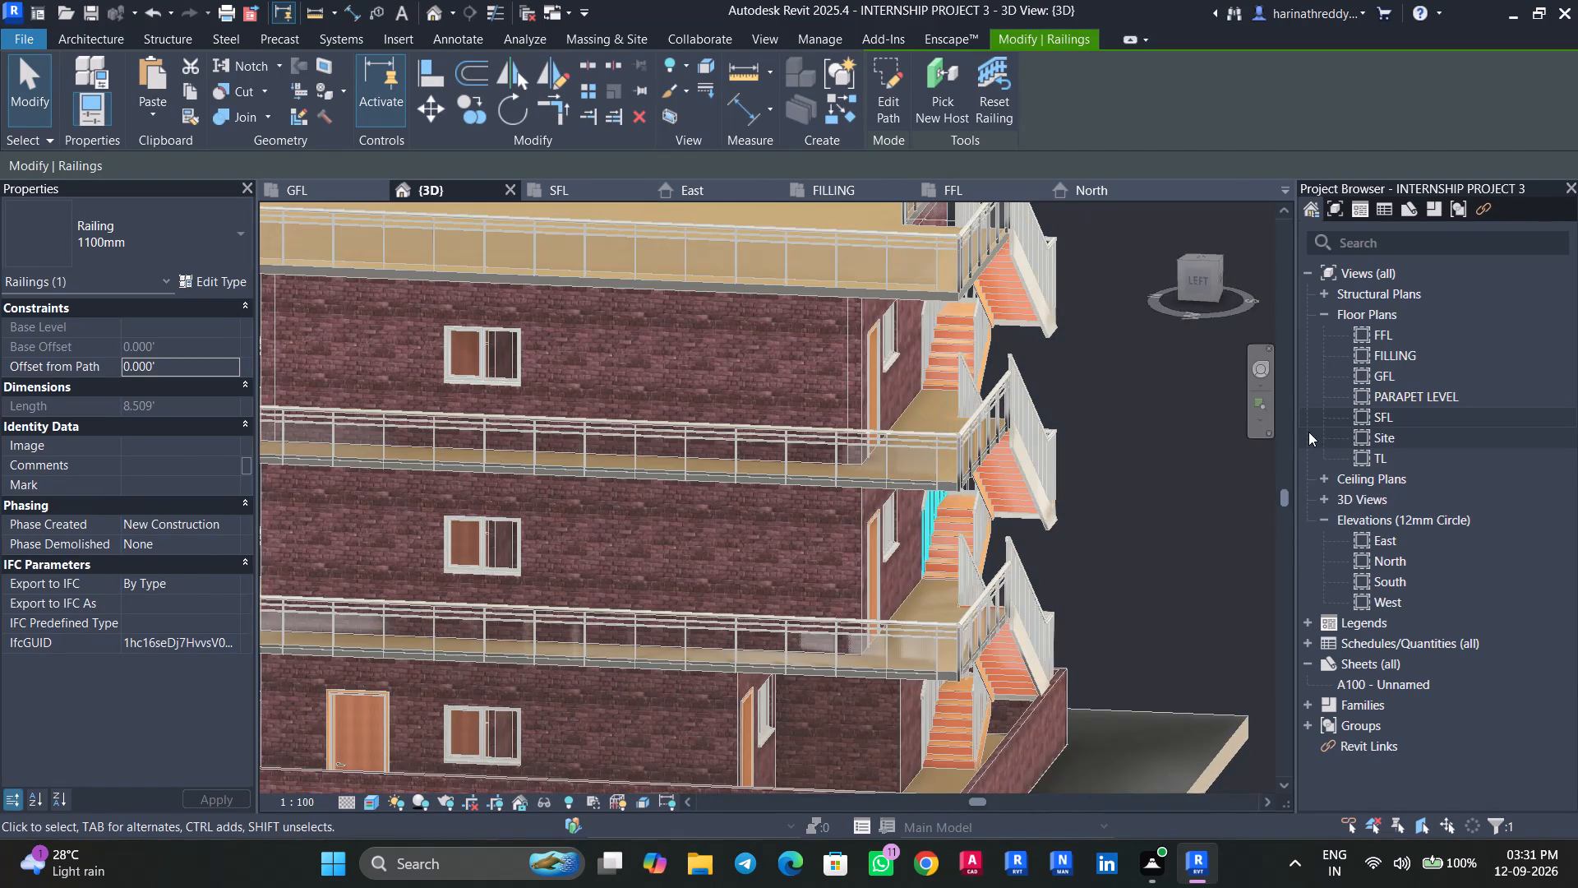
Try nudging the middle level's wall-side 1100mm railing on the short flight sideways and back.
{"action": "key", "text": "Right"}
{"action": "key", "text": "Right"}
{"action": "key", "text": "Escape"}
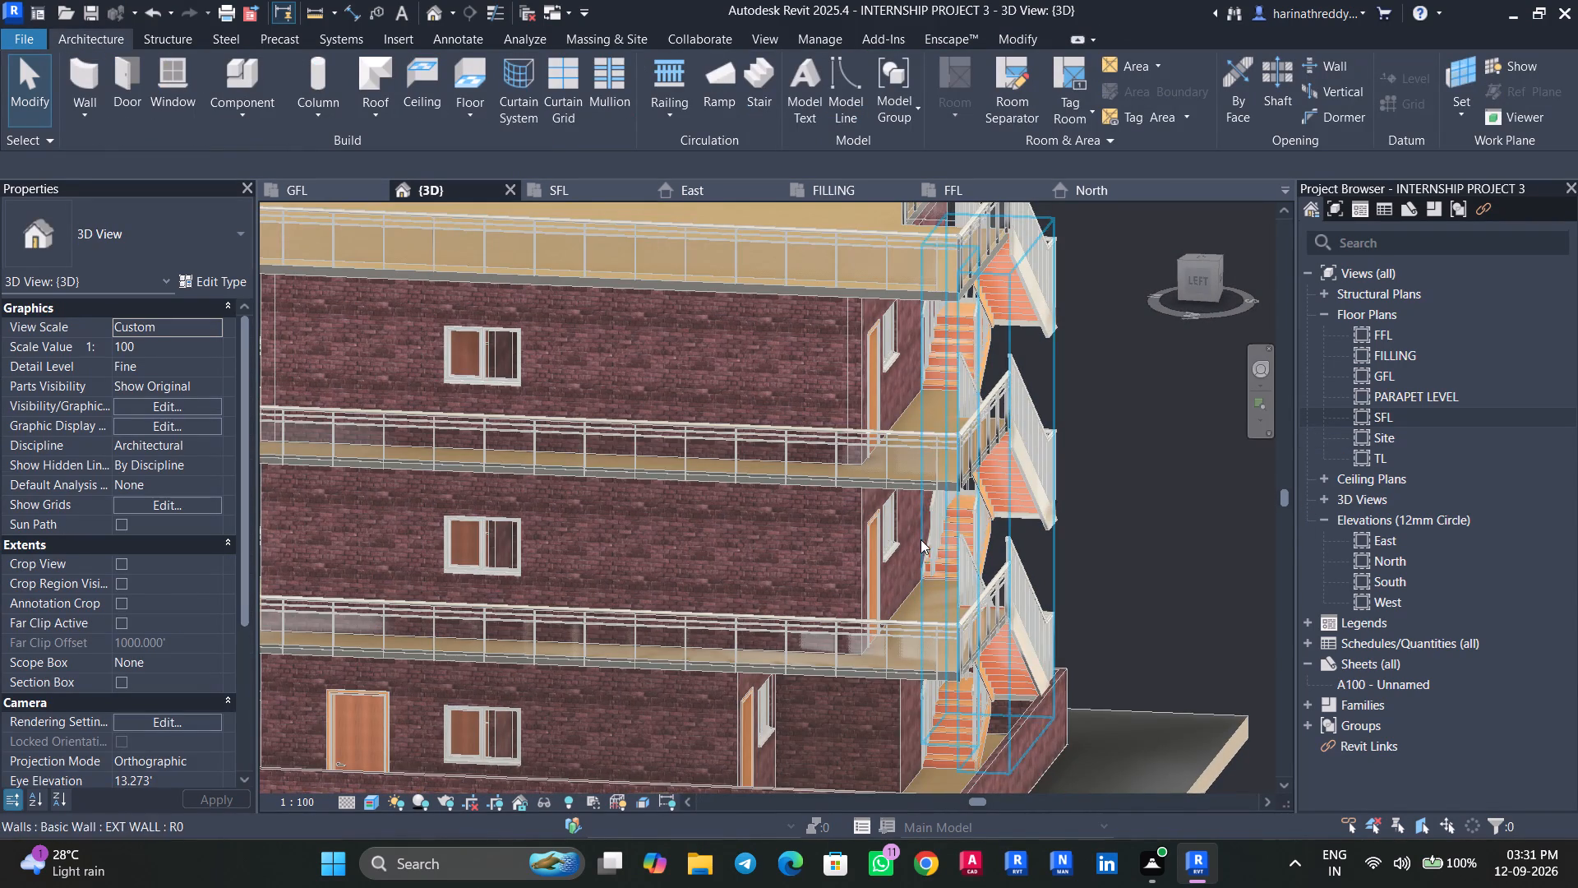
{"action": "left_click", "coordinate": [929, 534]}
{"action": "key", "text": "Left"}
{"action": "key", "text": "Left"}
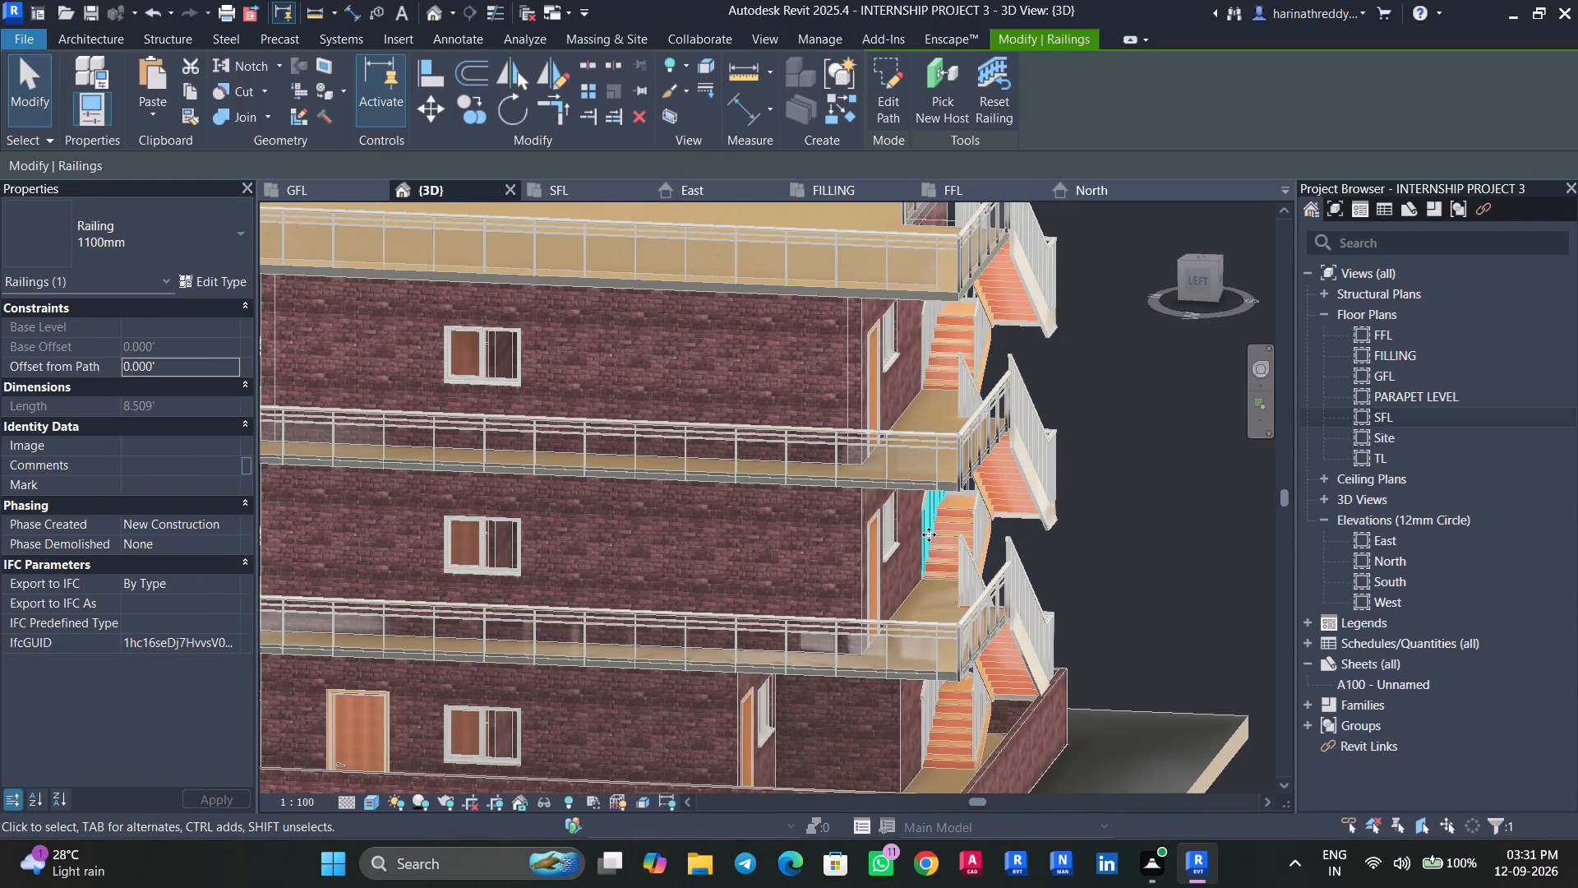
Extend the middle flight's outer railing path on the FFL plan with a segment about 7.17 feet long beside the short flight's wall, and finish the sketch.
{"action": "middle_click_drag", "start_coordinate": [1273, 596], "coordinate": [1021, 650], "text": "shift"}
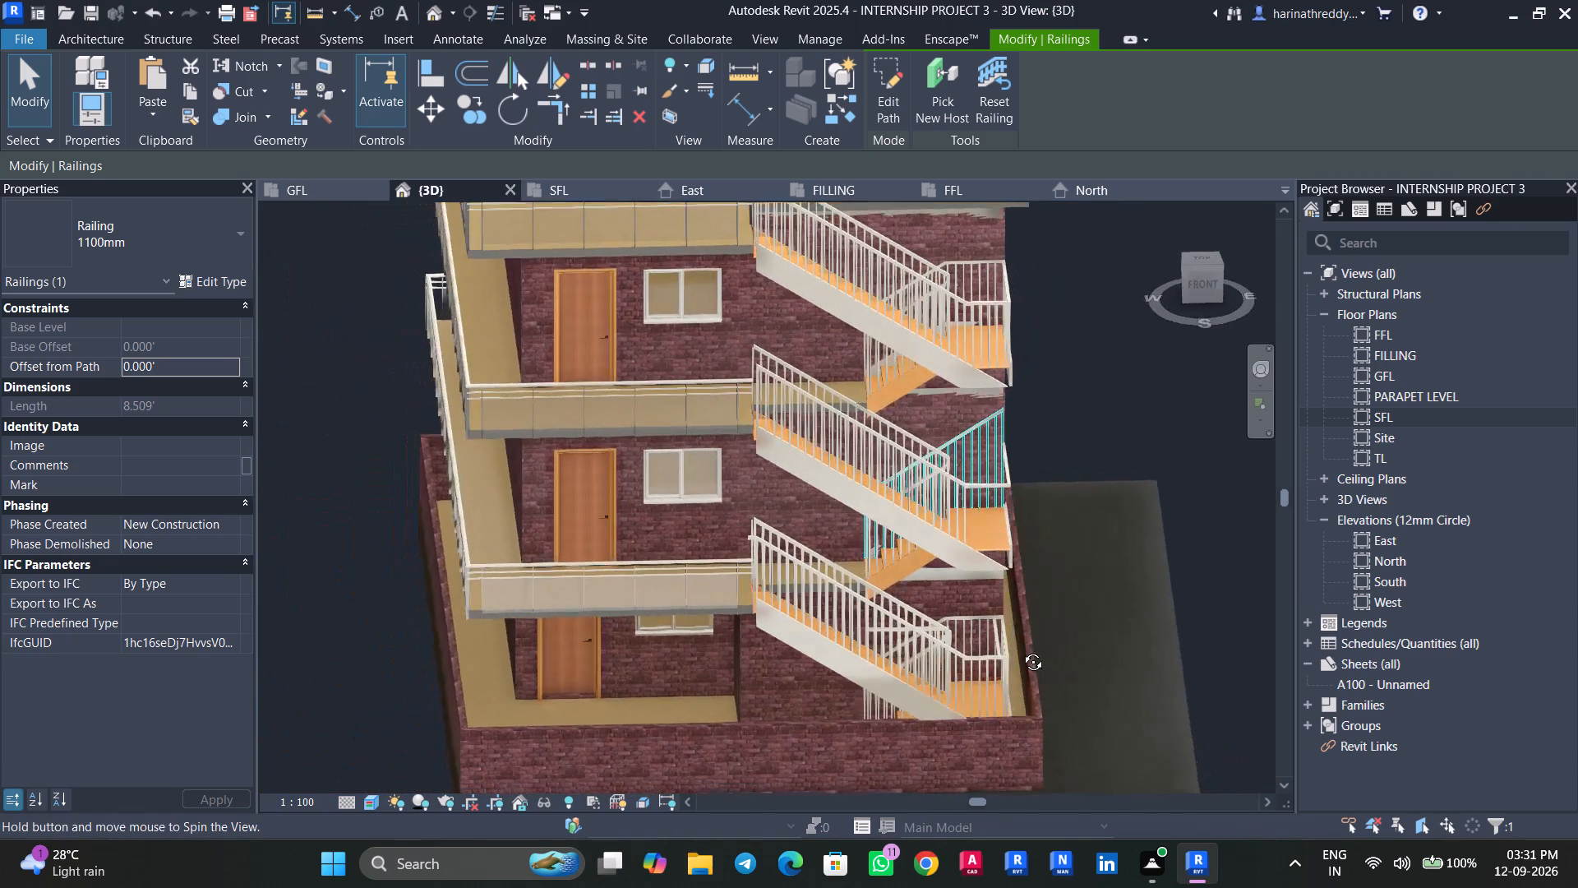
{"action": "middle_click_drag", "start_coordinate": [1021, 650], "coordinate": [1010, 582], "text": "shift"}
{"action": "key", "text": "Escape"}
{"action": "key", "text": "Escape"}
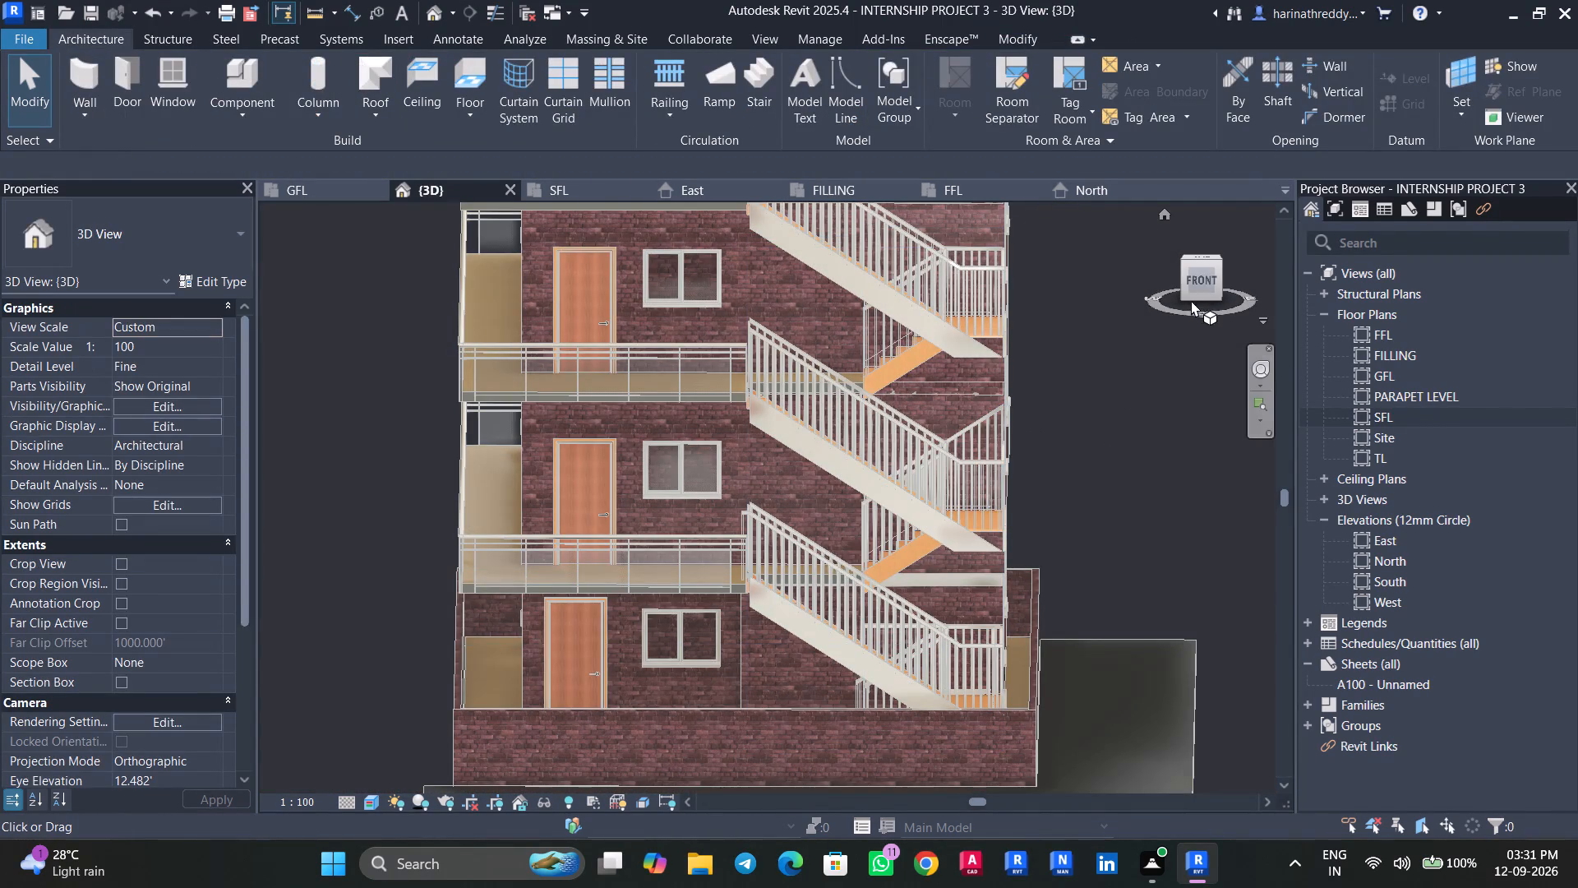
{"action": "left_click", "coordinate": [1204, 276]}
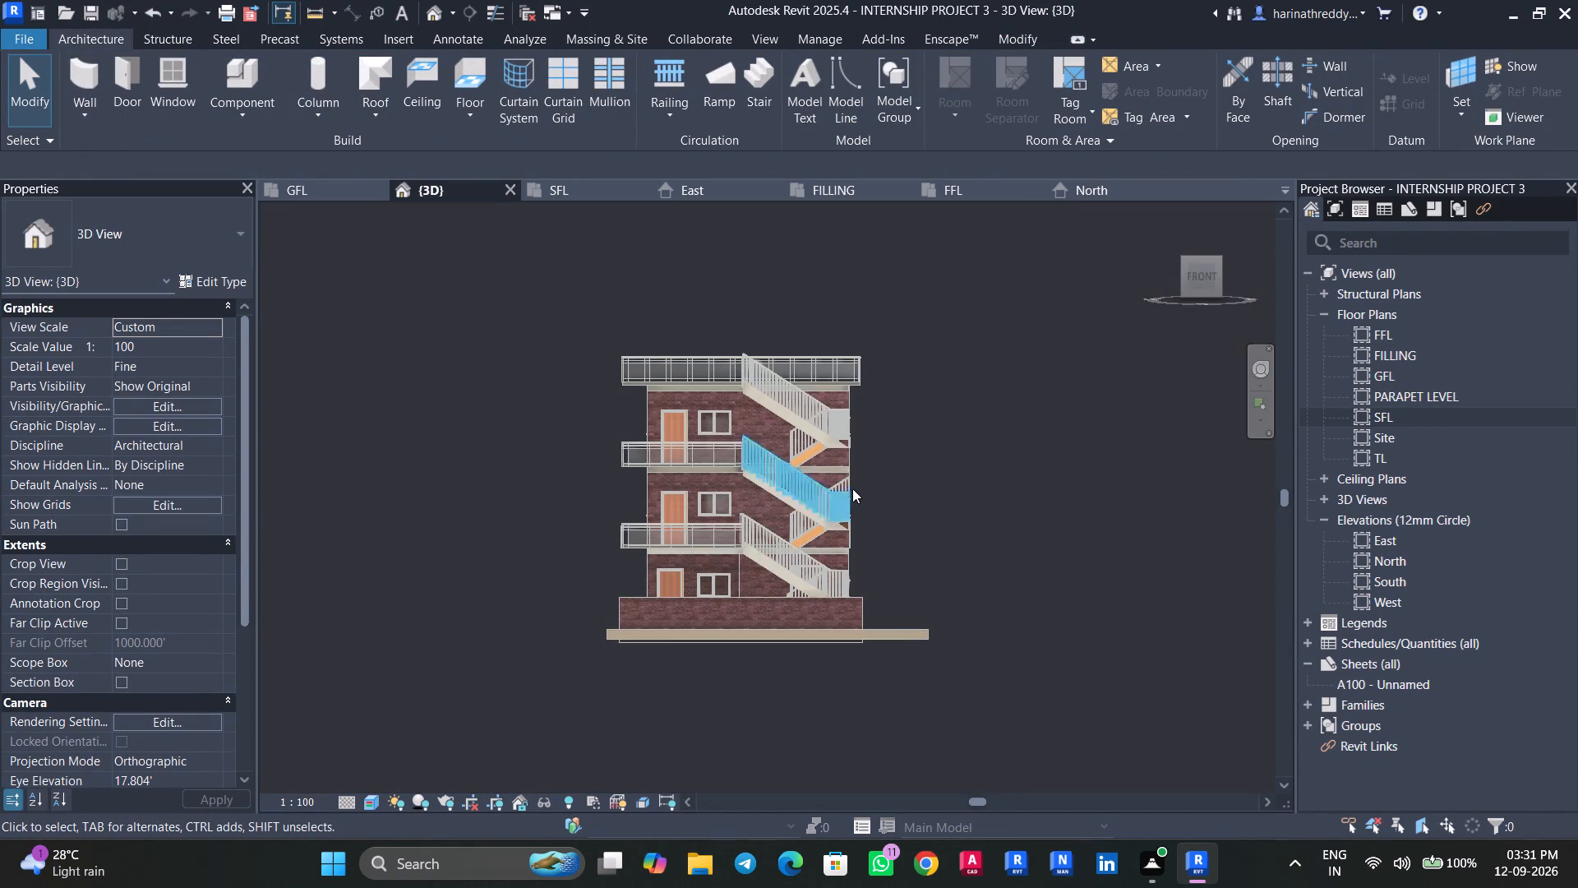
{"action": "left_click", "coordinate": [843, 497]}
{"action": "double_click", "coordinate": [843, 497]}
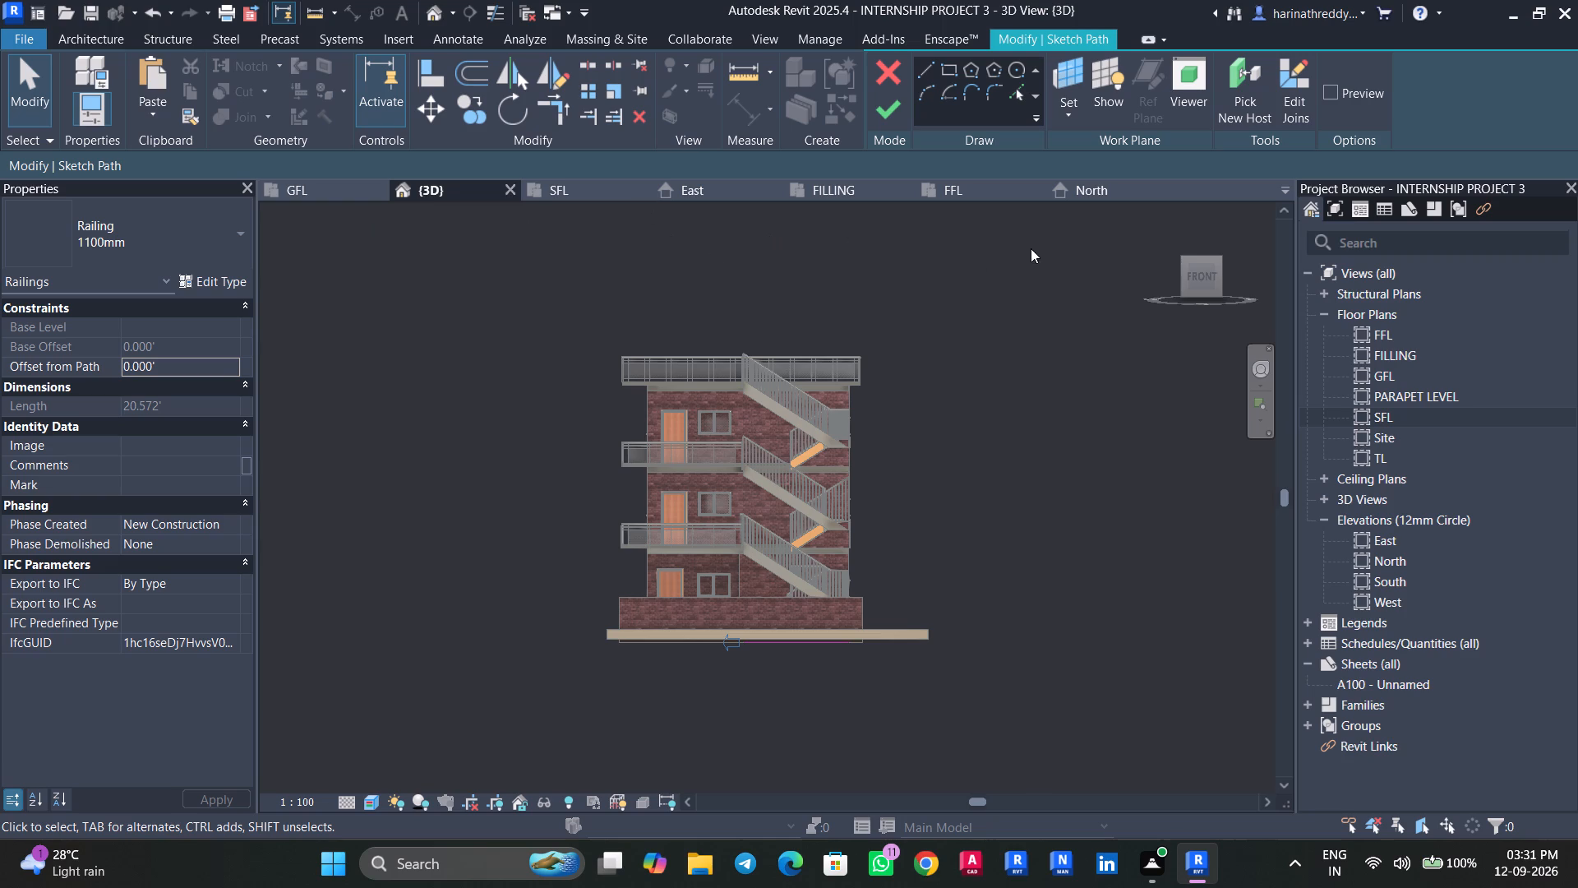
{"action": "left_click", "coordinate": [961, 189]}
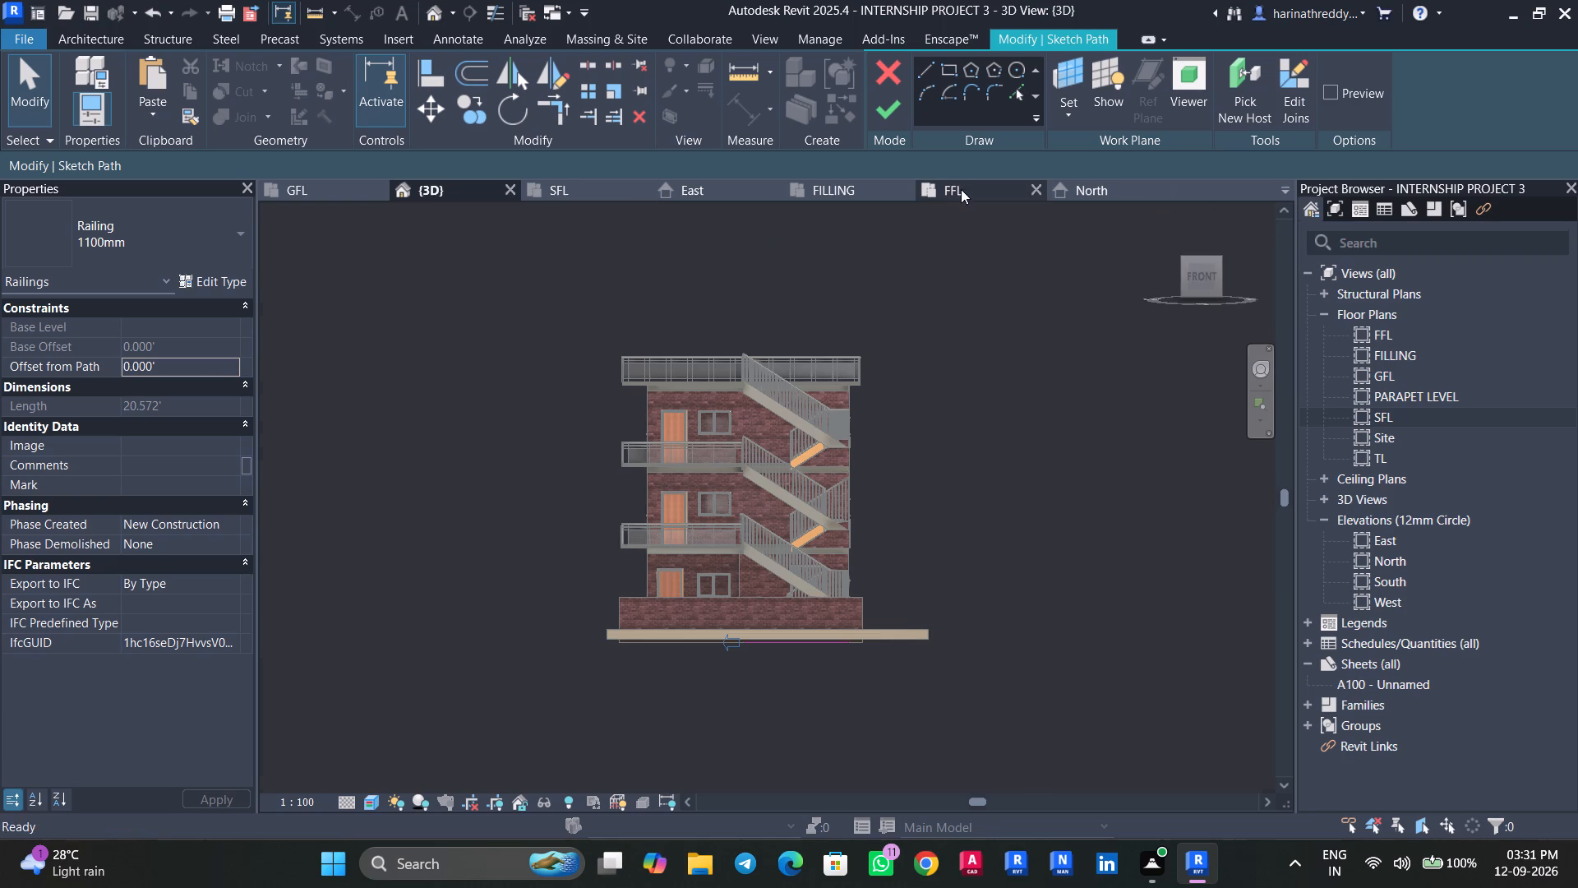
{"action": "scroll", "coordinate": [913, 534], "scroll_direction": "down", "scroll_amount": 8}
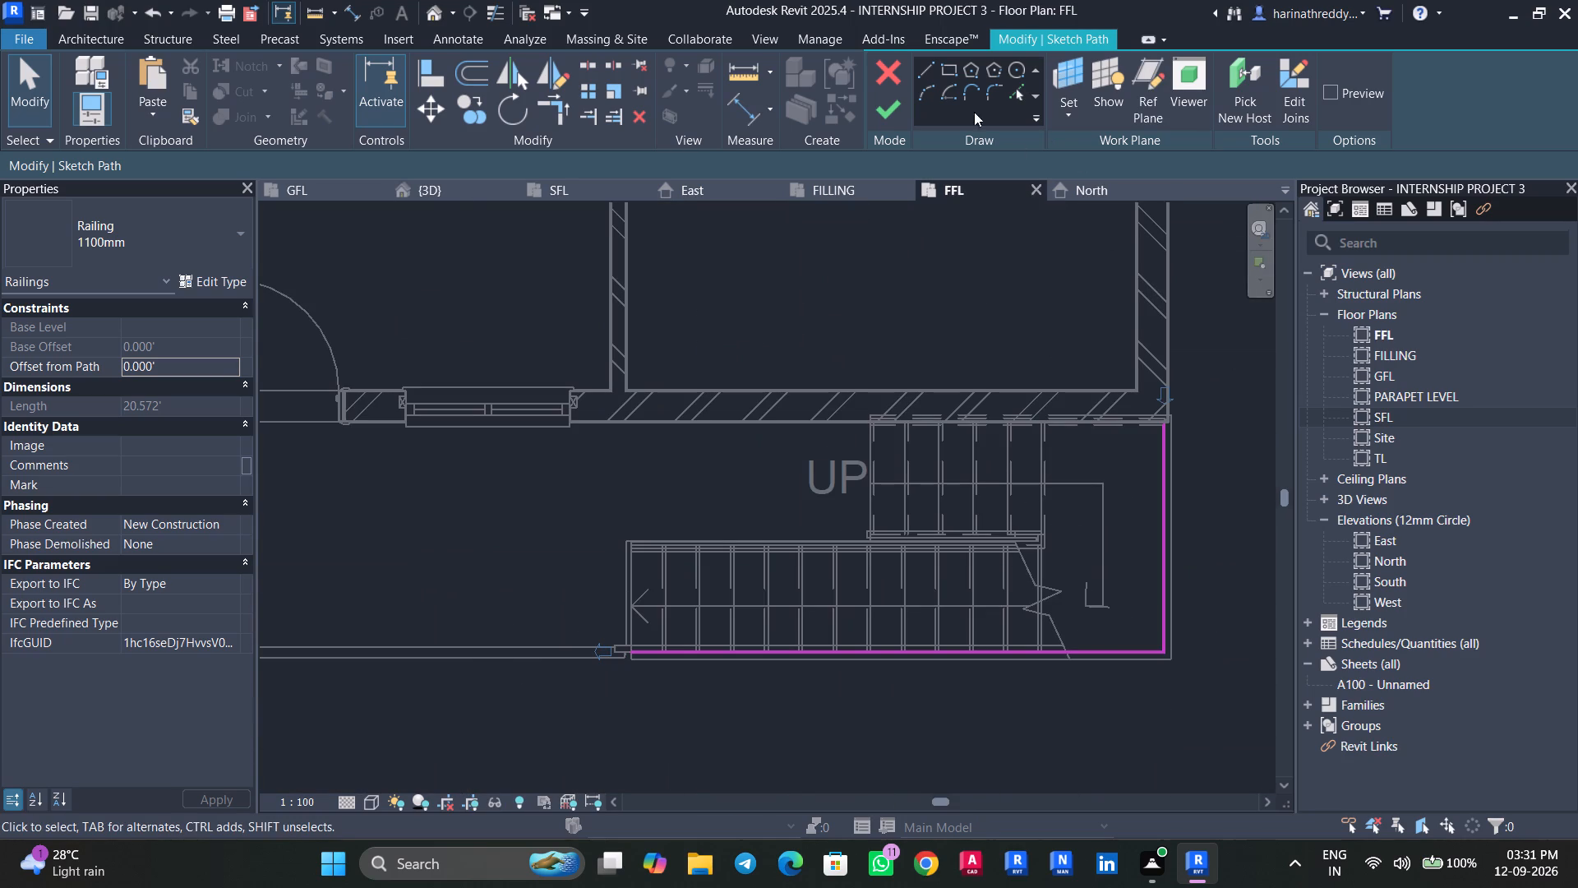
{"action": "left_click", "coordinate": [921, 72]}
{"action": "left_click", "coordinate": [1163, 426]}
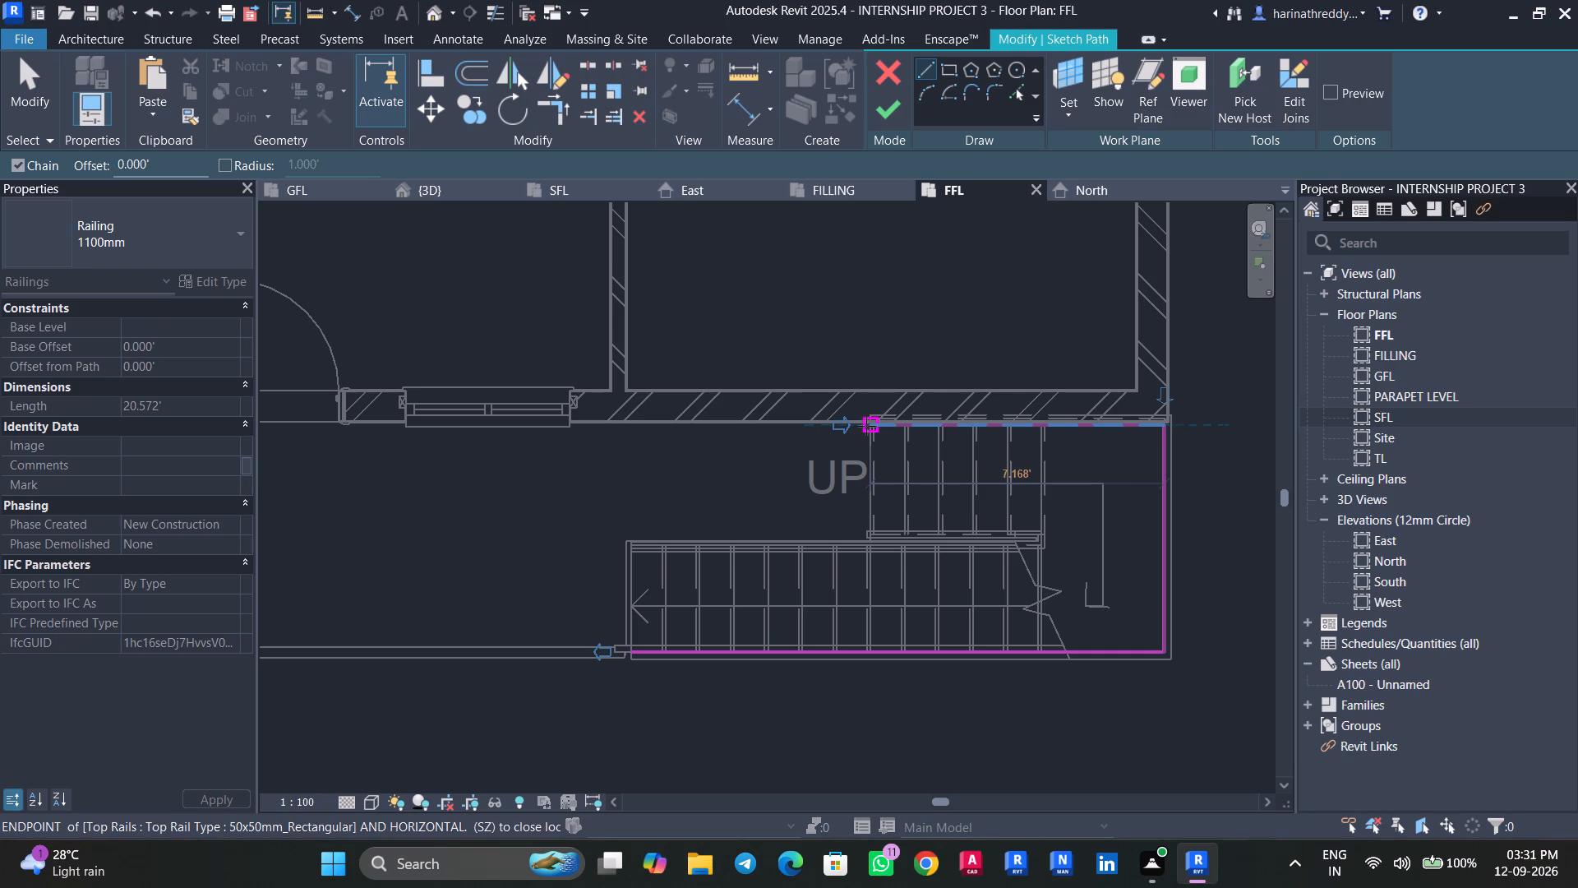
{"action": "scroll", "coordinate": [861, 426], "scroll_direction": "up", "scroll_amount": 8}
{"action": "scroll", "coordinate": [861, 426], "scroll_direction": "down", "scroll_amount": 1}
{"action": "scroll", "coordinate": [861, 426], "scroll_direction": "up", "scroll_amount": 1}
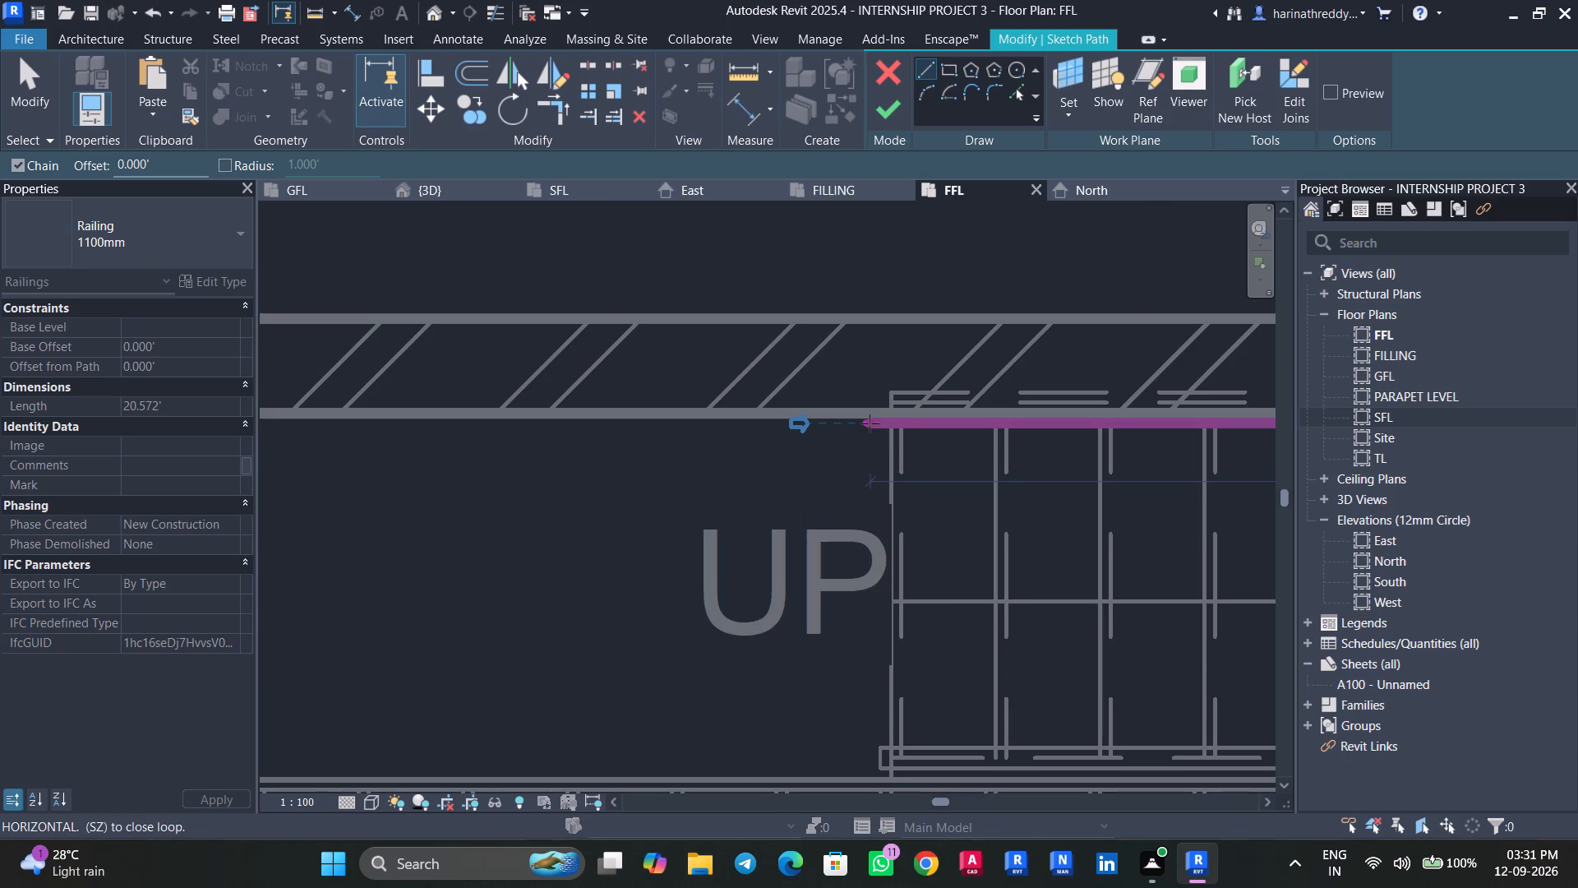
{"action": "left_click", "coordinate": [869, 423]}
{"action": "key", "text": "Escape"}
{"action": "key", "text": "Escape"}
{"action": "left_click", "coordinate": [882, 109]}
{"action": "scroll", "coordinate": [850, 534], "scroll_direction": "down", "scroll_amount": 7}
Delete the separate wall-side 1100mm railing on the middle level's short flight in 3D.
{"action": "left_click", "coordinate": [431, 198]}
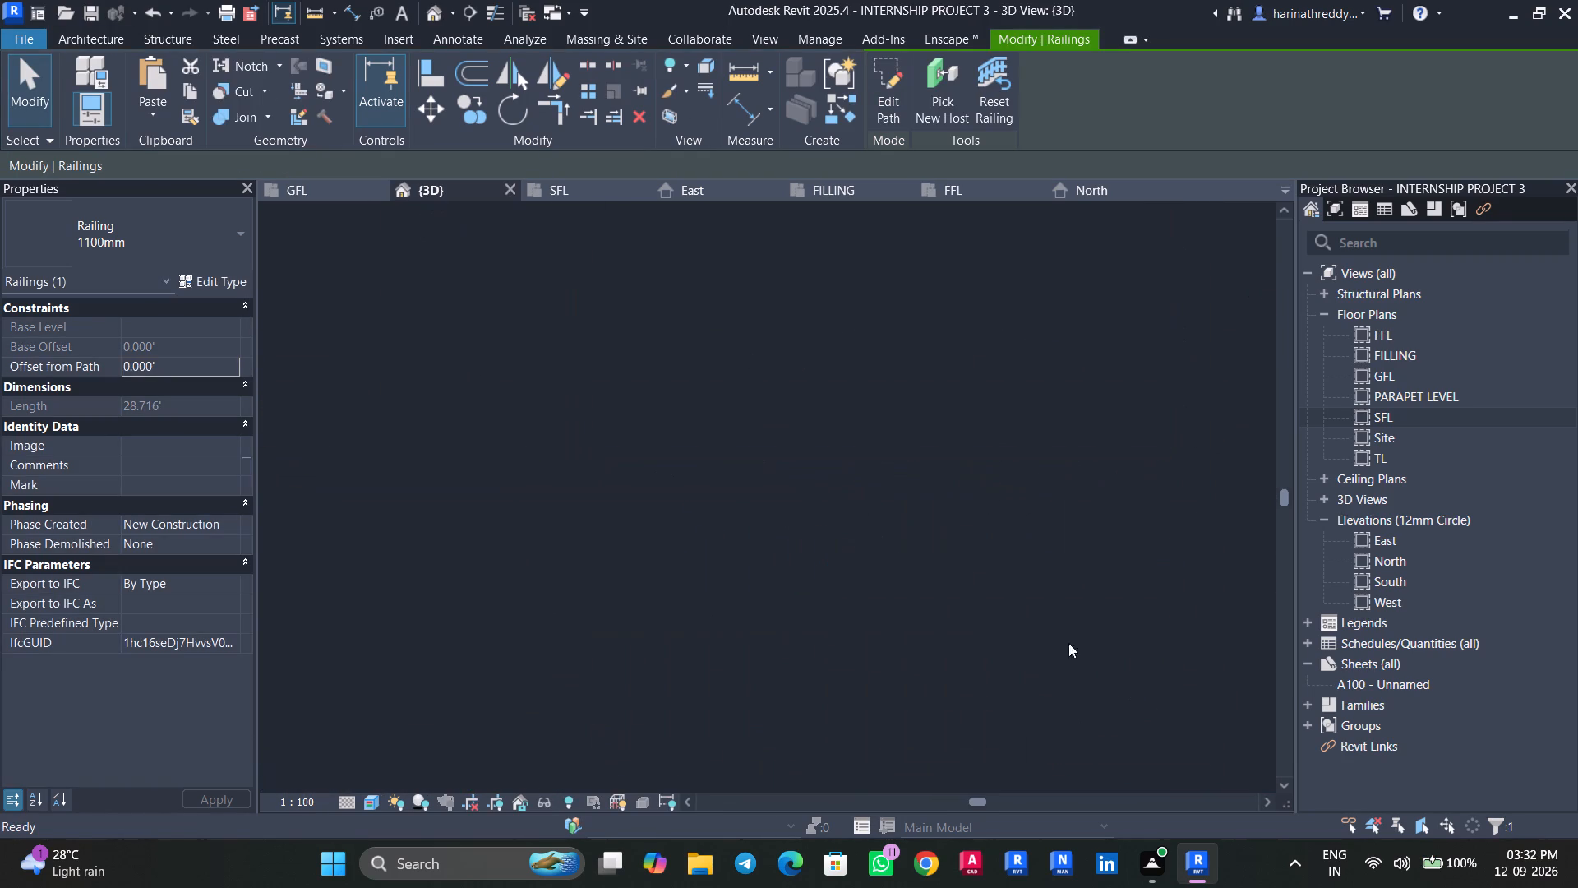
{"action": "middle_click_drag", "start_coordinate": [1045, 611], "coordinate": [903, 754], "text": "shift"}
{"action": "scroll", "coordinate": [842, 523], "scroll_direction": "up", "scroll_amount": 2}
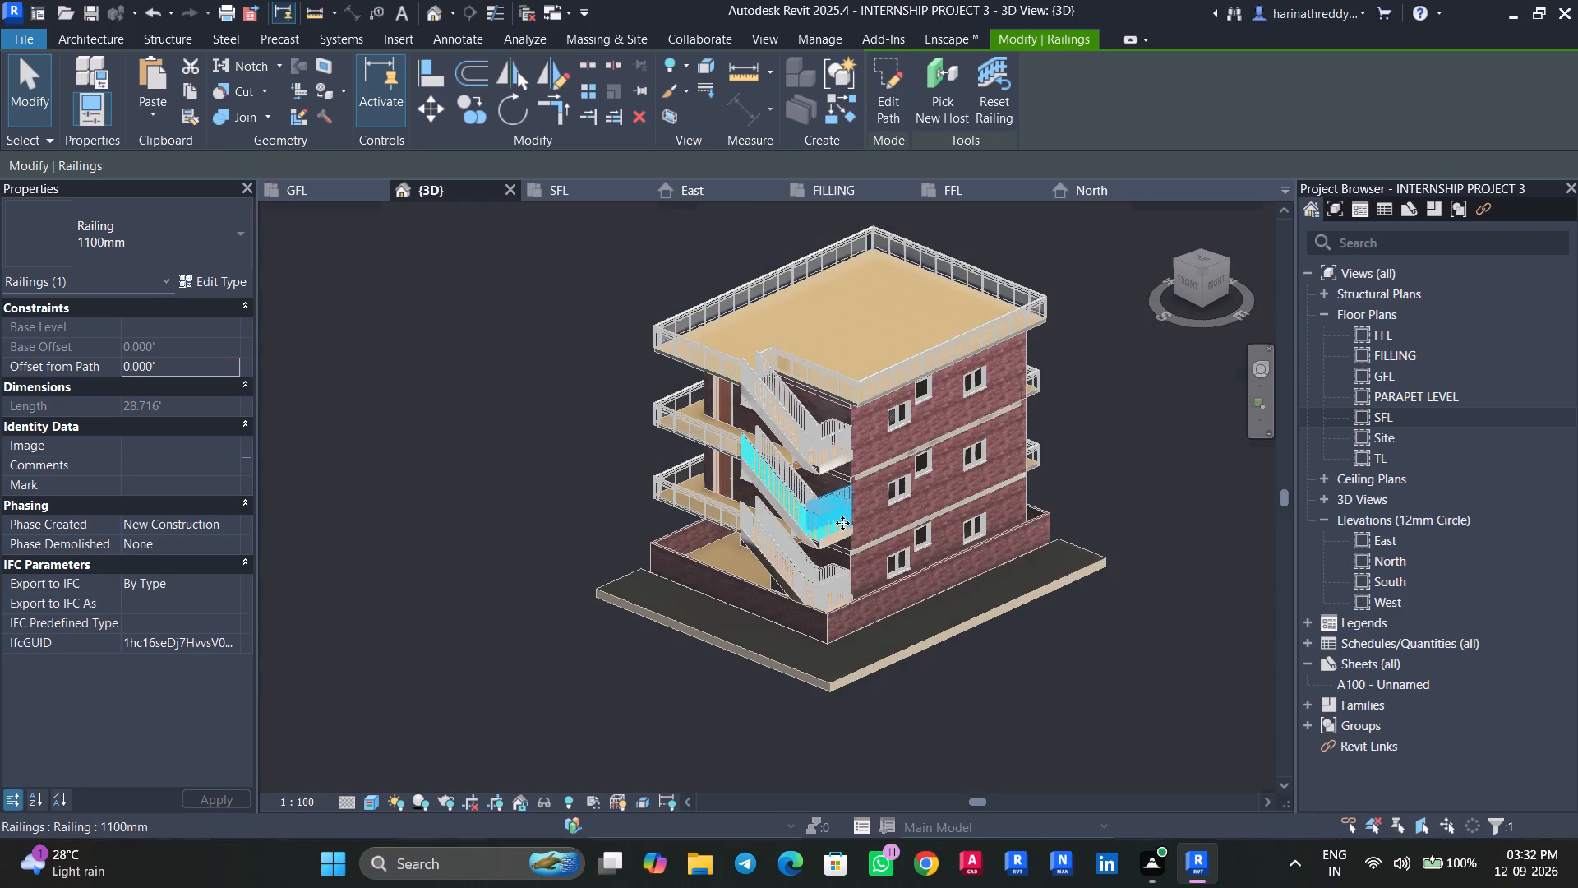
{"action": "scroll", "coordinate": [842, 523], "scroll_direction": "up", "scroll_amount": 10}
{"action": "key", "text": "Escape"}
{"action": "key", "text": "Escape"}
{"action": "left_click", "coordinate": [893, 420]}
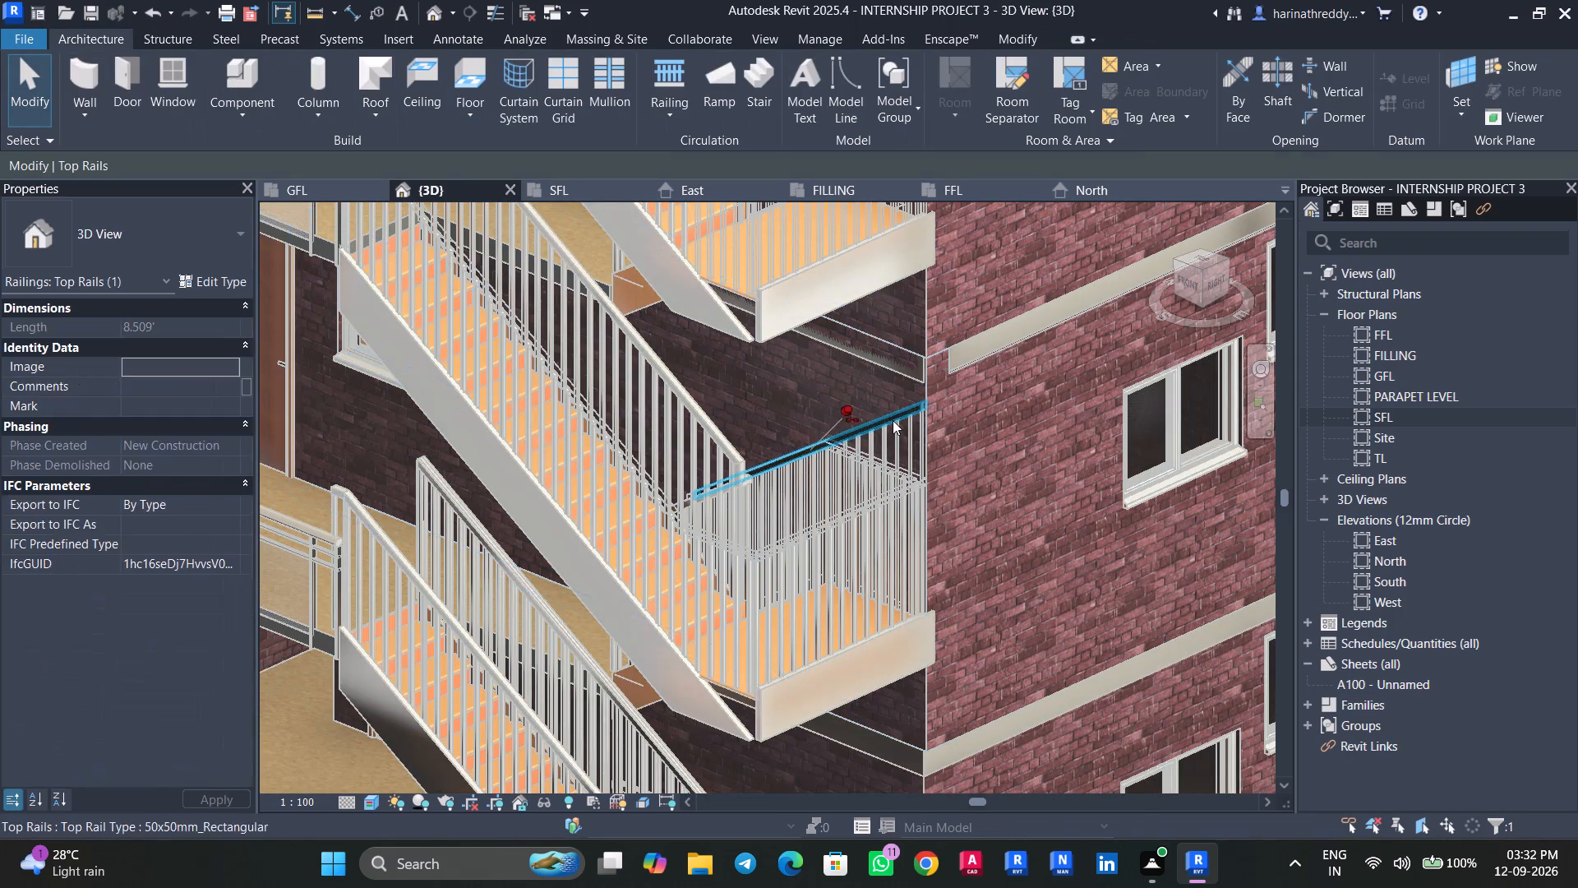
{"action": "key", "text": "Escape"}
{"action": "left_click", "coordinate": [890, 445]}
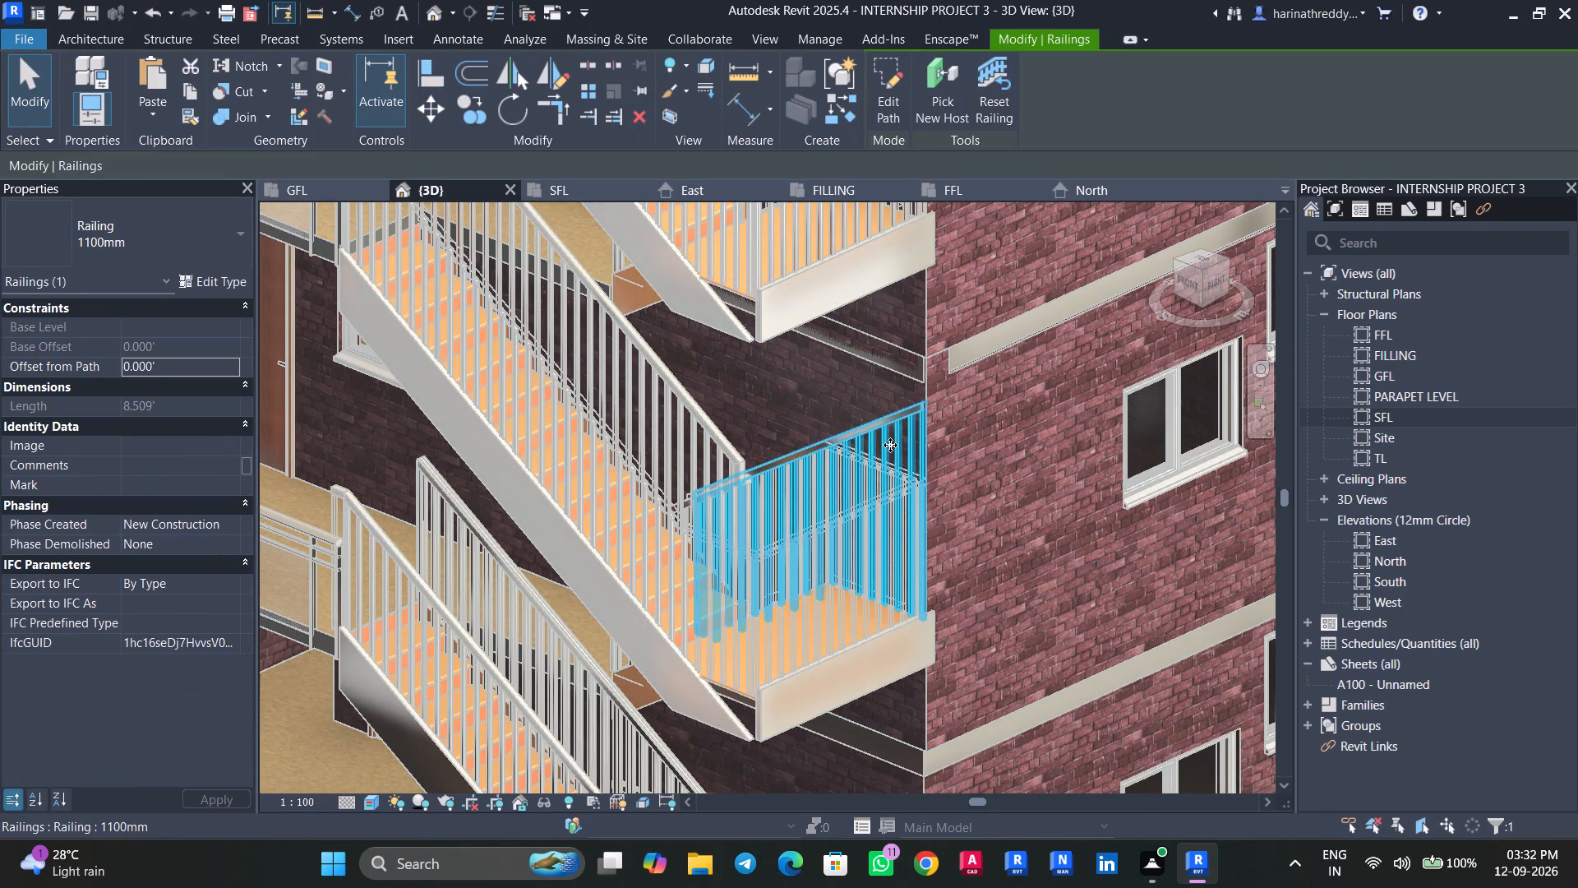
{"action": "key", "text": "Delete"}
Examine the middle flight's extended outer railing around its landing, and the whole building, in 3D from several angles.
{"action": "scroll", "coordinate": [1087, 615], "scroll_direction": "down", "scroll_amount": 3}
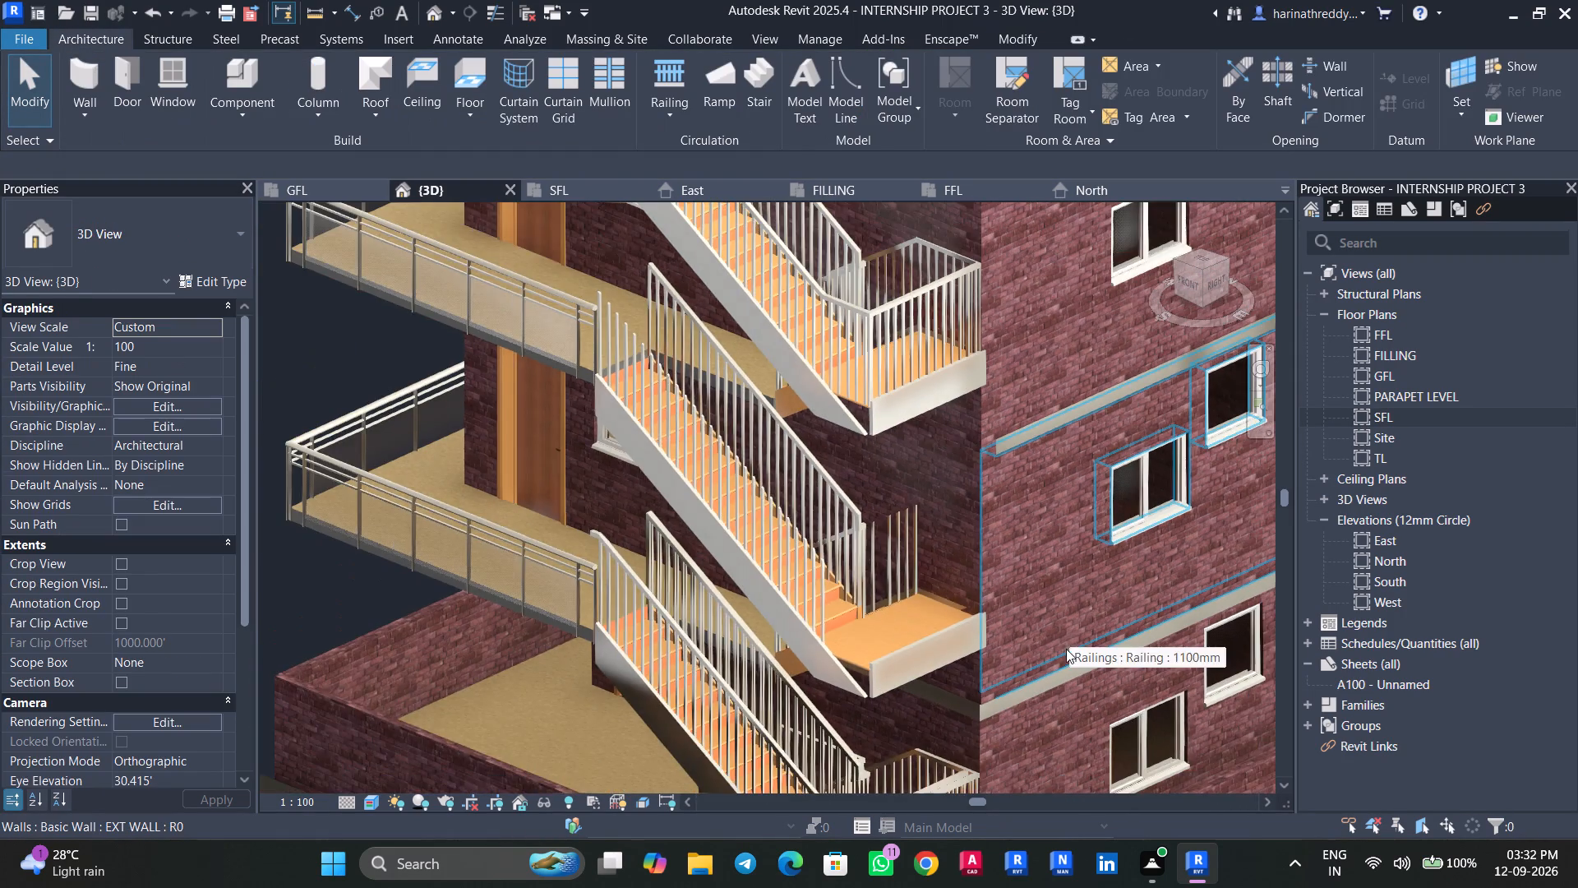
{"action": "scroll", "coordinate": [1067, 641], "scroll_direction": "up", "scroll_amount": 1}
{"action": "scroll", "coordinate": [1067, 641], "scroll_direction": "down", "scroll_amount": 2}
{"action": "middle_click_drag", "start_coordinate": [1070, 657], "coordinate": [1175, 629], "text": "shift"}
{"action": "key", "text": "Escape"}
{"action": "key", "text": "Escape"}
{"action": "left_click", "coordinate": [951, 543]}
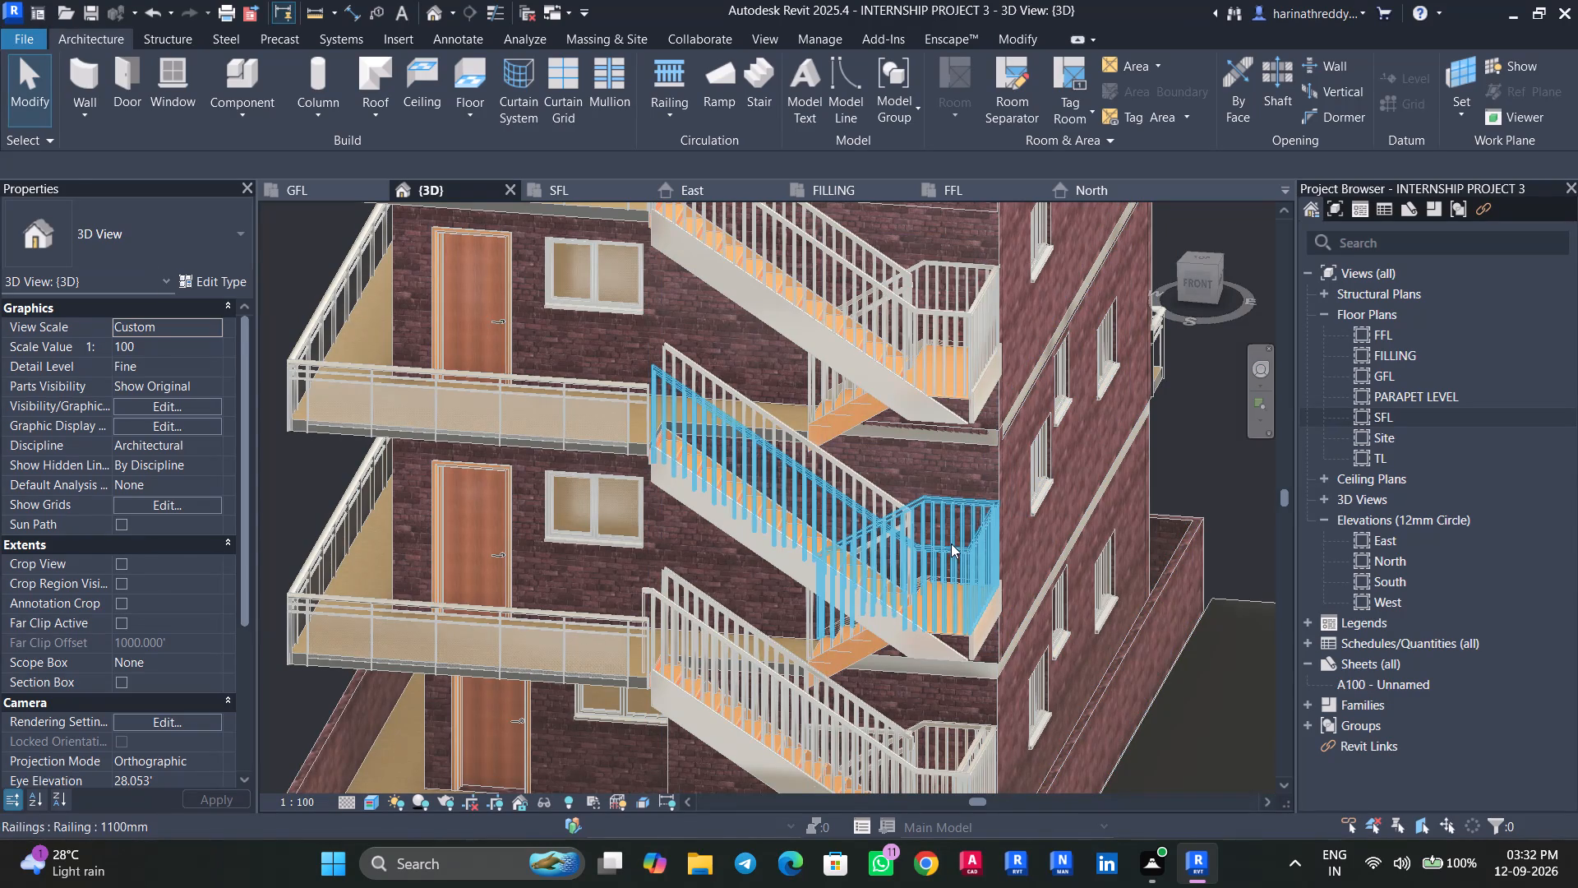
{"action": "key", "text": "Escape"}
{"action": "key", "text": "Escape"}
{"action": "left_click", "coordinate": [912, 573]}
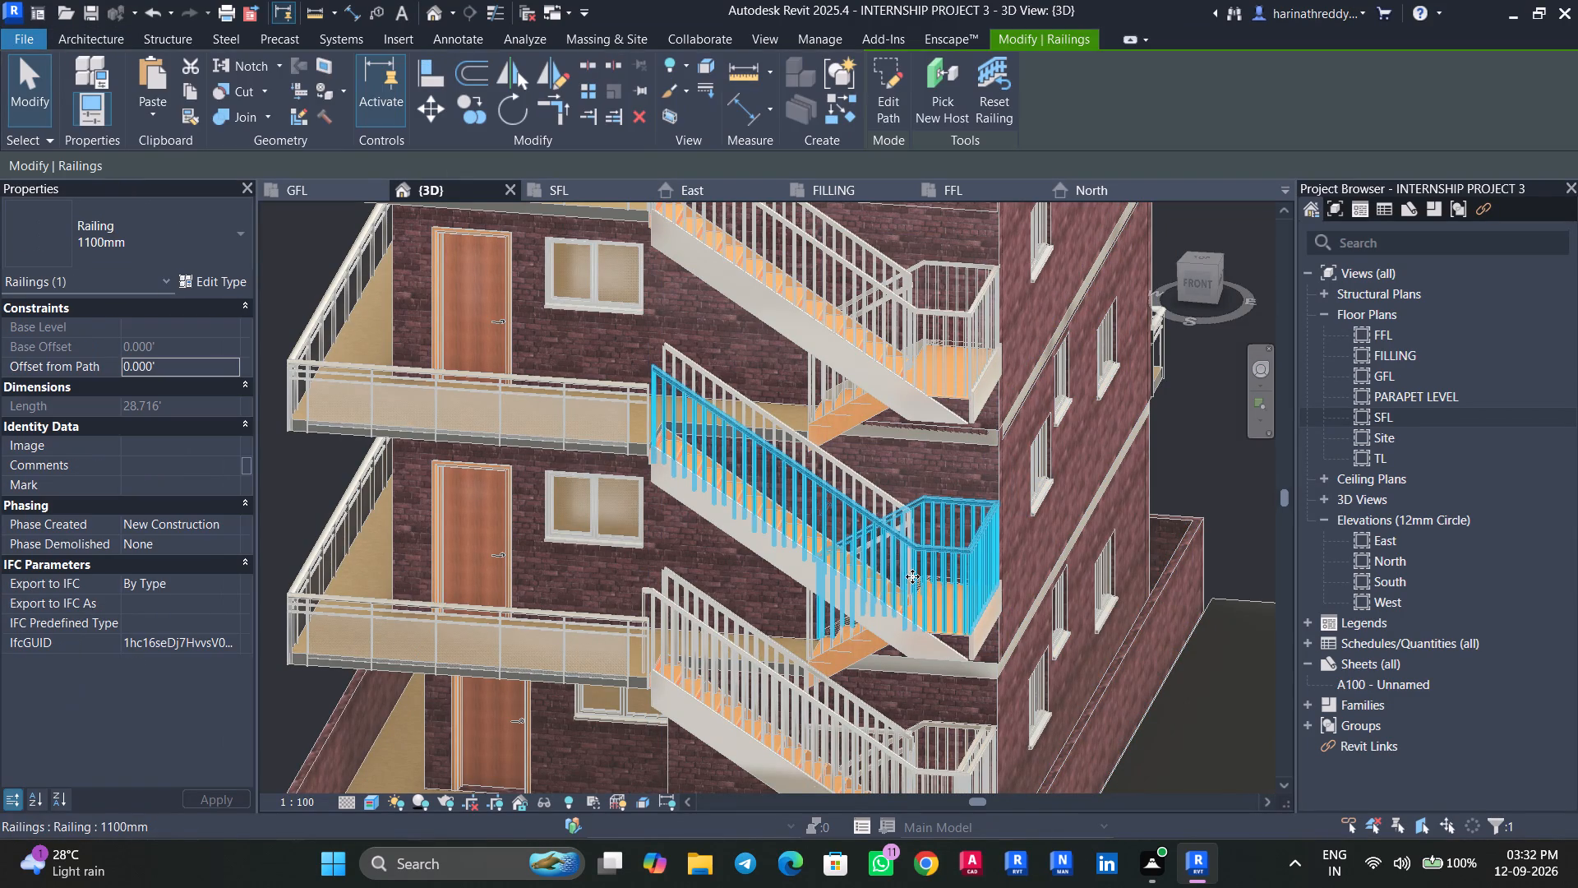
{"action": "middle_click_drag", "start_coordinate": [927, 583], "coordinate": [1096, 525], "text": "shift"}
{"action": "key", "text": "Escape"}
{"action": "key", "text": "Escape"}
{"action": "scroll", "coordinate": [1228, 603], "scroll_direction": "up", "scroll_amount": 1}
{"action": "scroll", "coordinate": [1228, 603], "scroll_direction": "down", "scroll_amount": 2}
{"action": "middle_click_drag", "start_coordinate": [1228, 604], "coordinate": [1216, 626]}
{"action": "middle_click_drag", "start_coordinate": [1215, 627], "coordinate": [1156, 681], "text": "shift"}
{"action": "scroll", "coordinate": [1159, 673], "scroll_direction": "down", "scroll_amount": 6}
{"action": "middle_click_drag", "start_coordinate": [1156, 659], "coordinate": [1229, 690], "text": "shift"}
{"action": "middle_click_drag", "start_coordinate": [1229, 690], "coordinate": [1140, 592]}
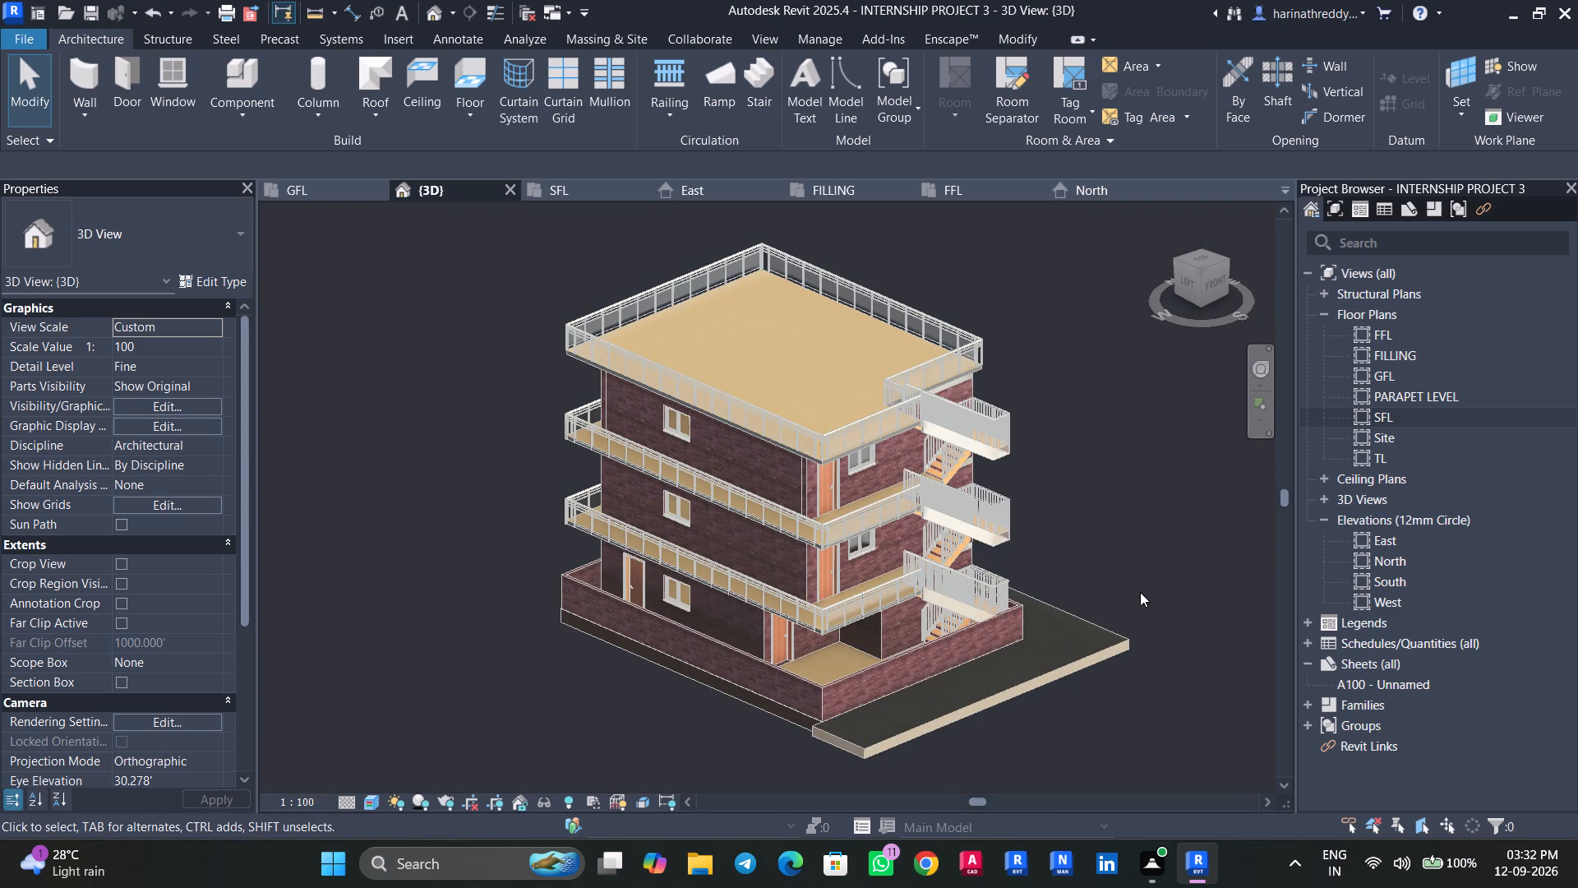
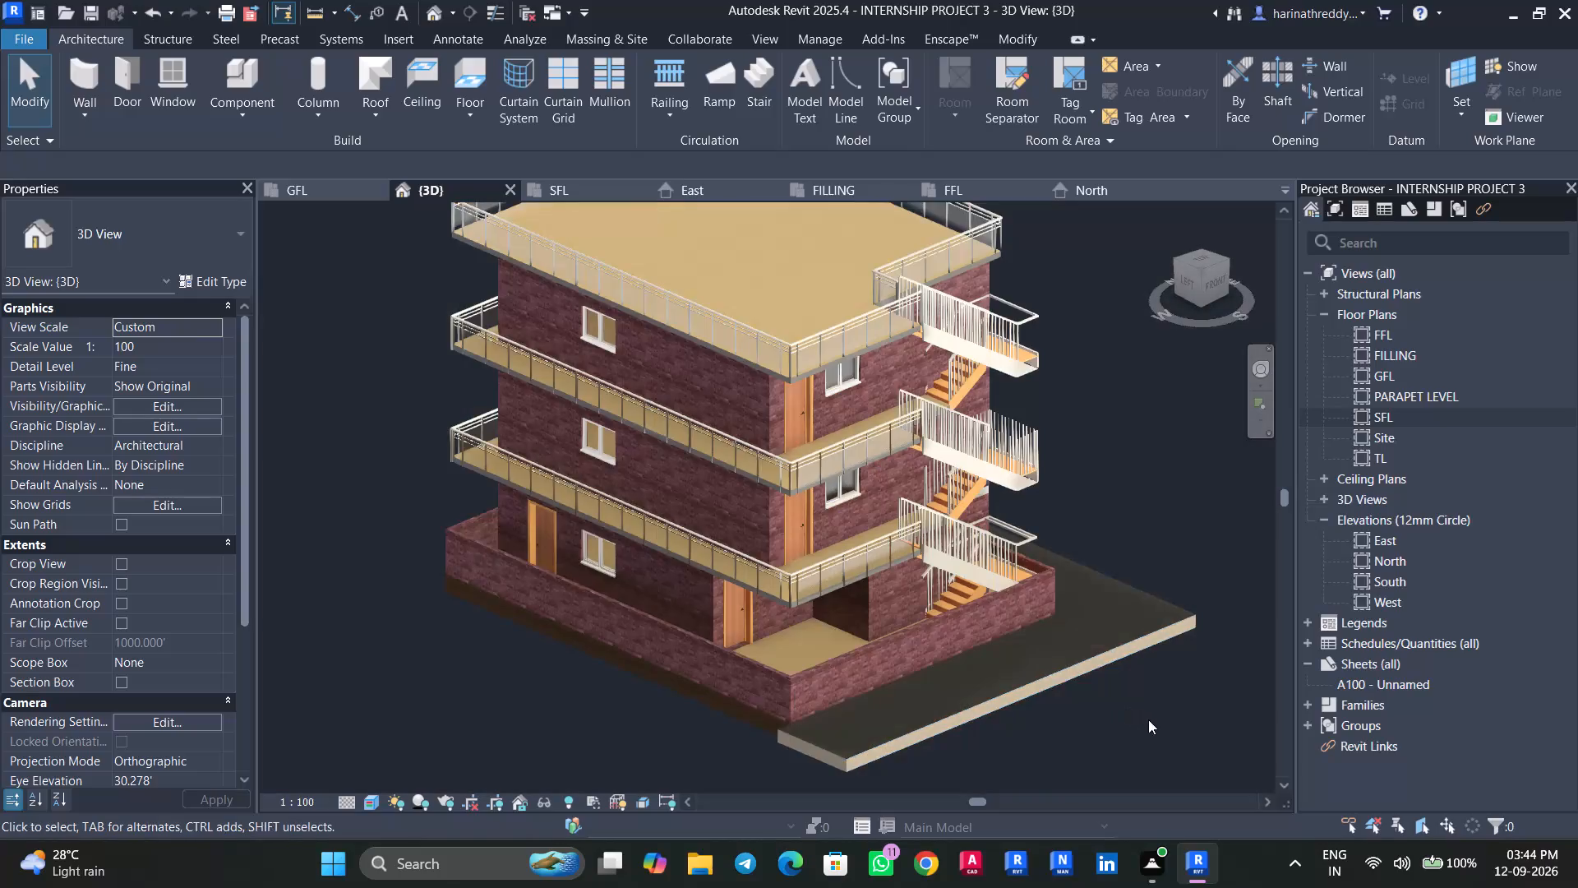
Browse the Doors category of the Autodesk family library through its external, garage, handle and internal door families, without loading any.
{"action": "middle_click_drag", "start_coordinate": [1148, 720], "coordinate": [1093, 700], "text": "shift"}
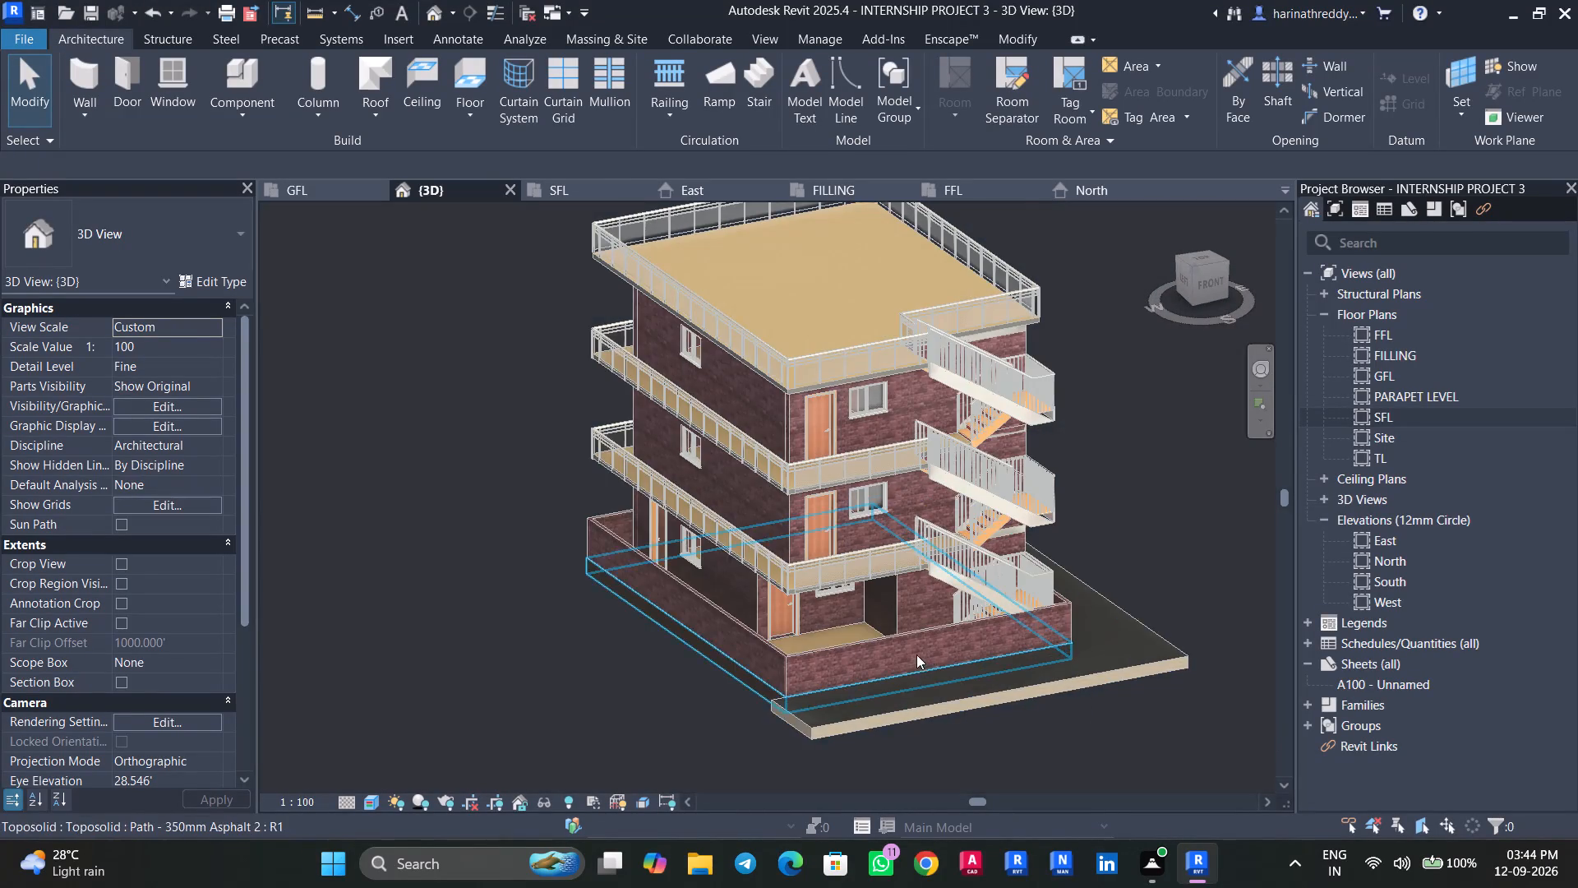
{"action": "scroll", "coordinate": [903, 654], "scroll_direction": "up", "scroll_amount": 2}
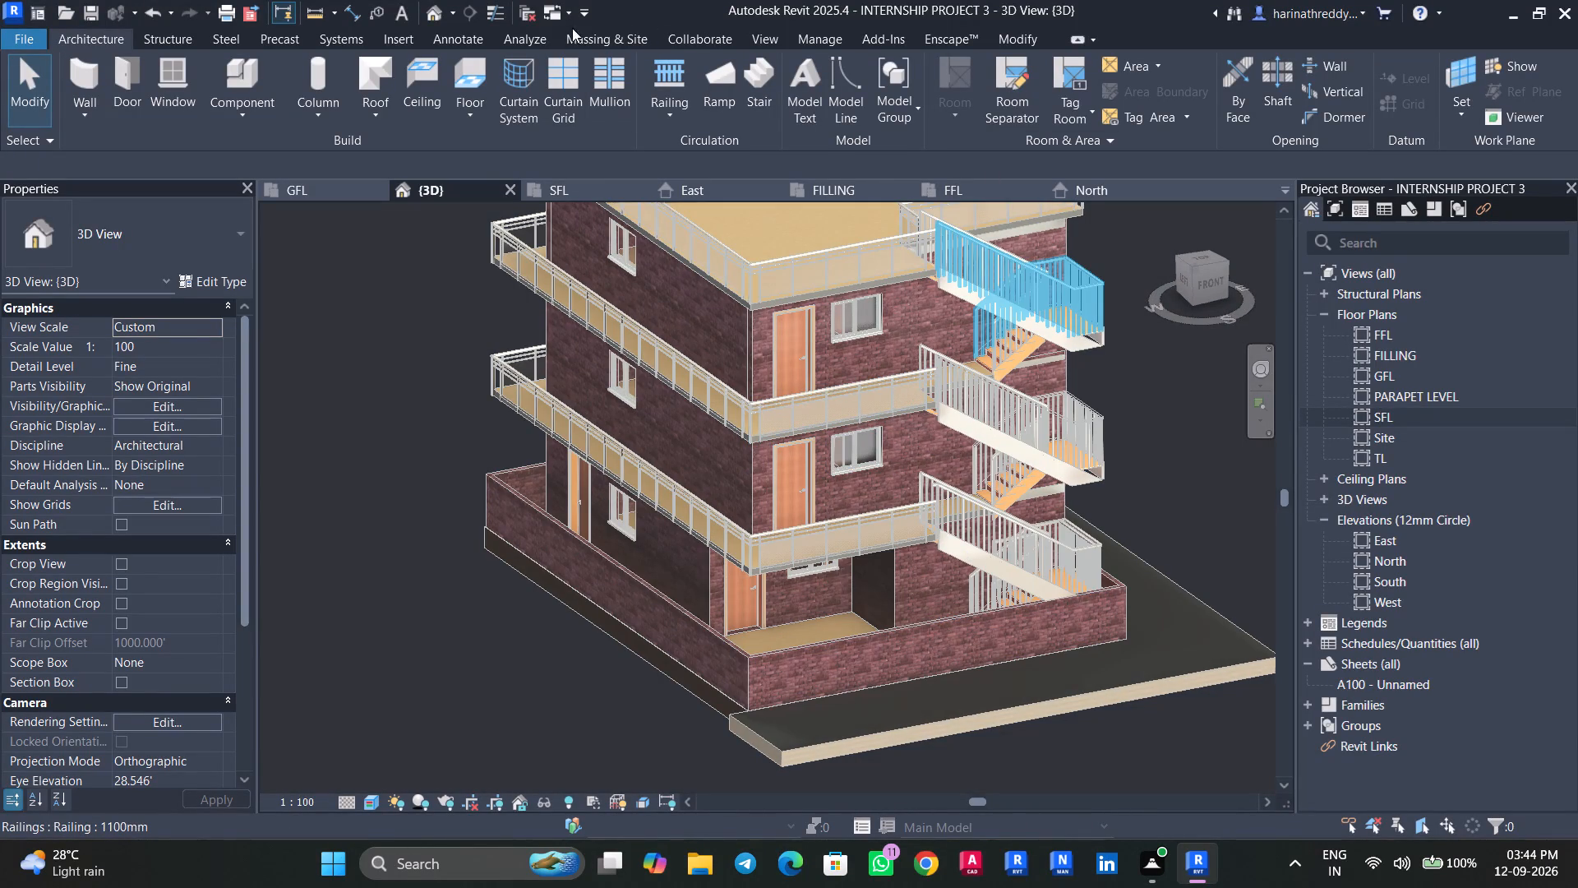
{"action": "left_click", "coordinate": [414, 39]}
{"action": "left_click", "coordinate": [902, 114]}
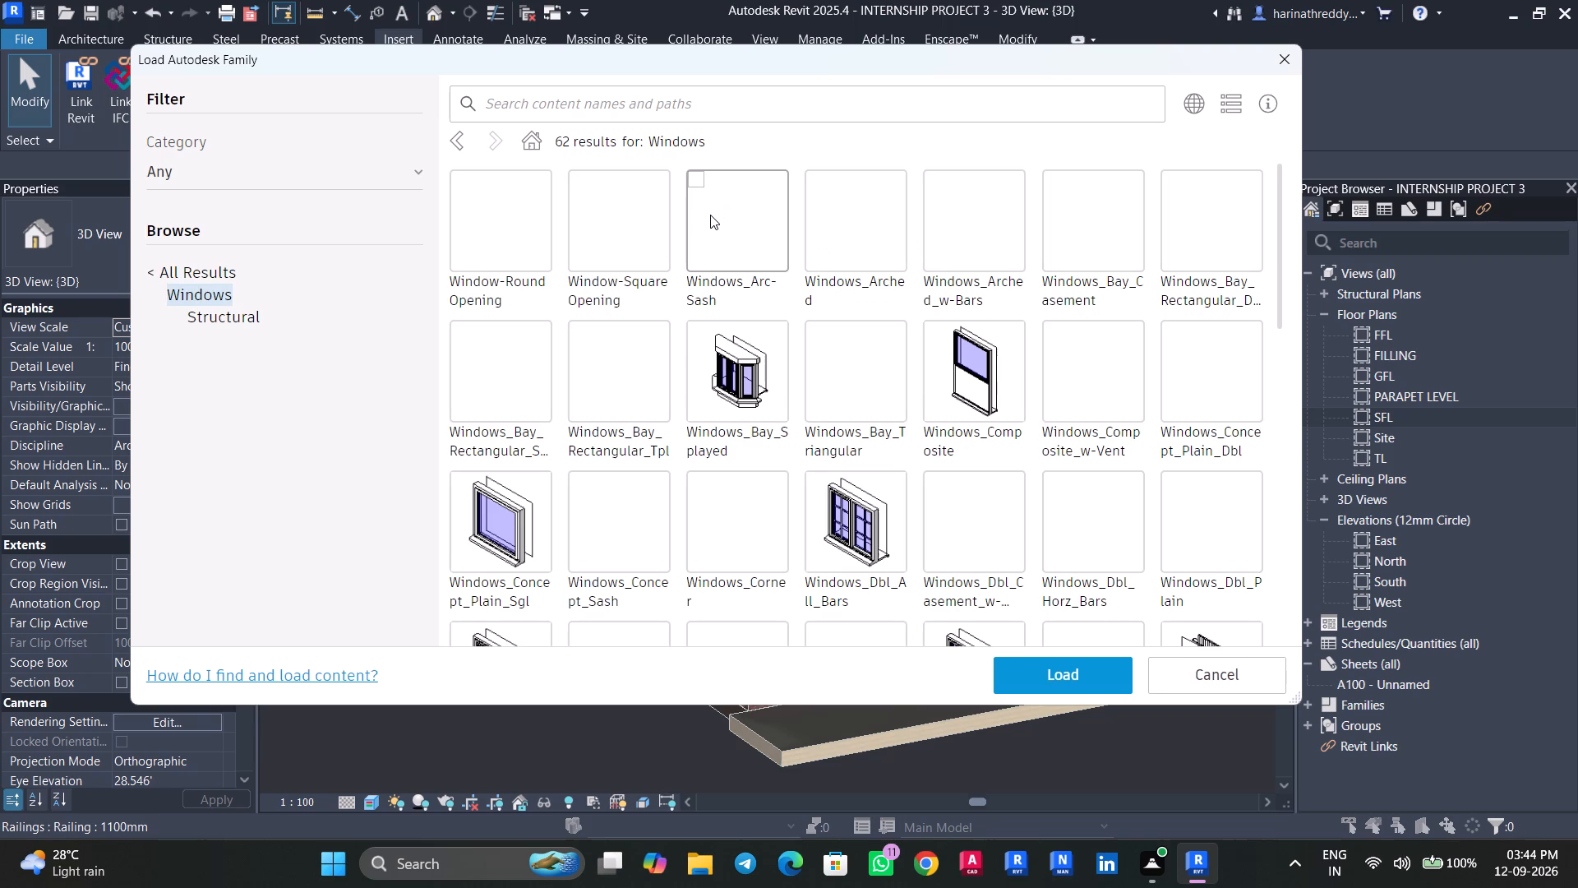
{"action": "double_click", "coordinate": [528, 157]}
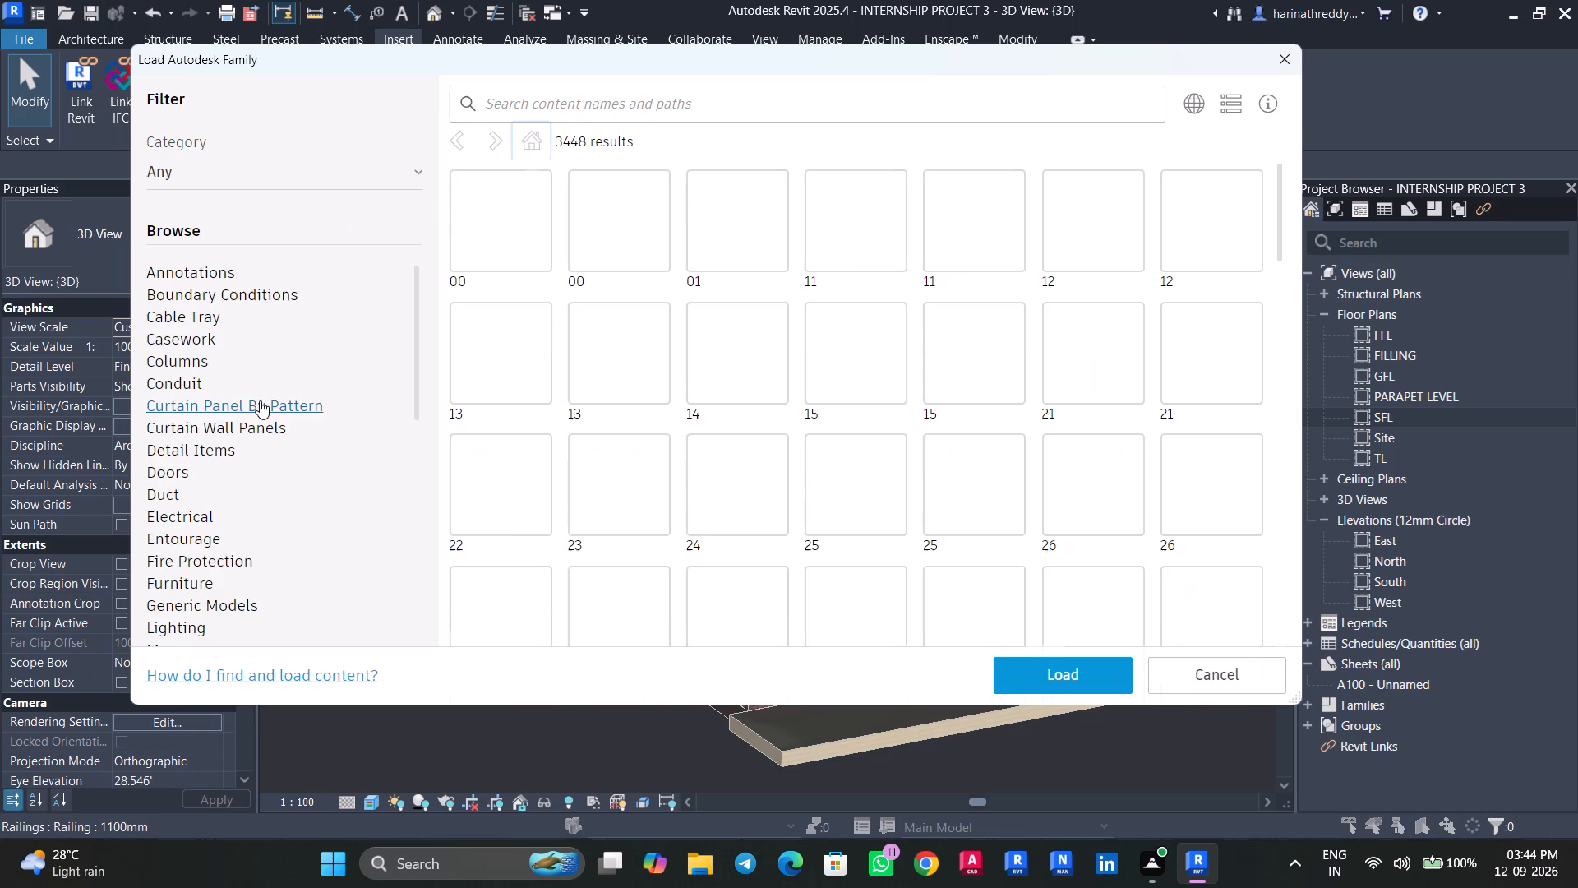
{"action": "left_click", "coordinate": [164, 475]}
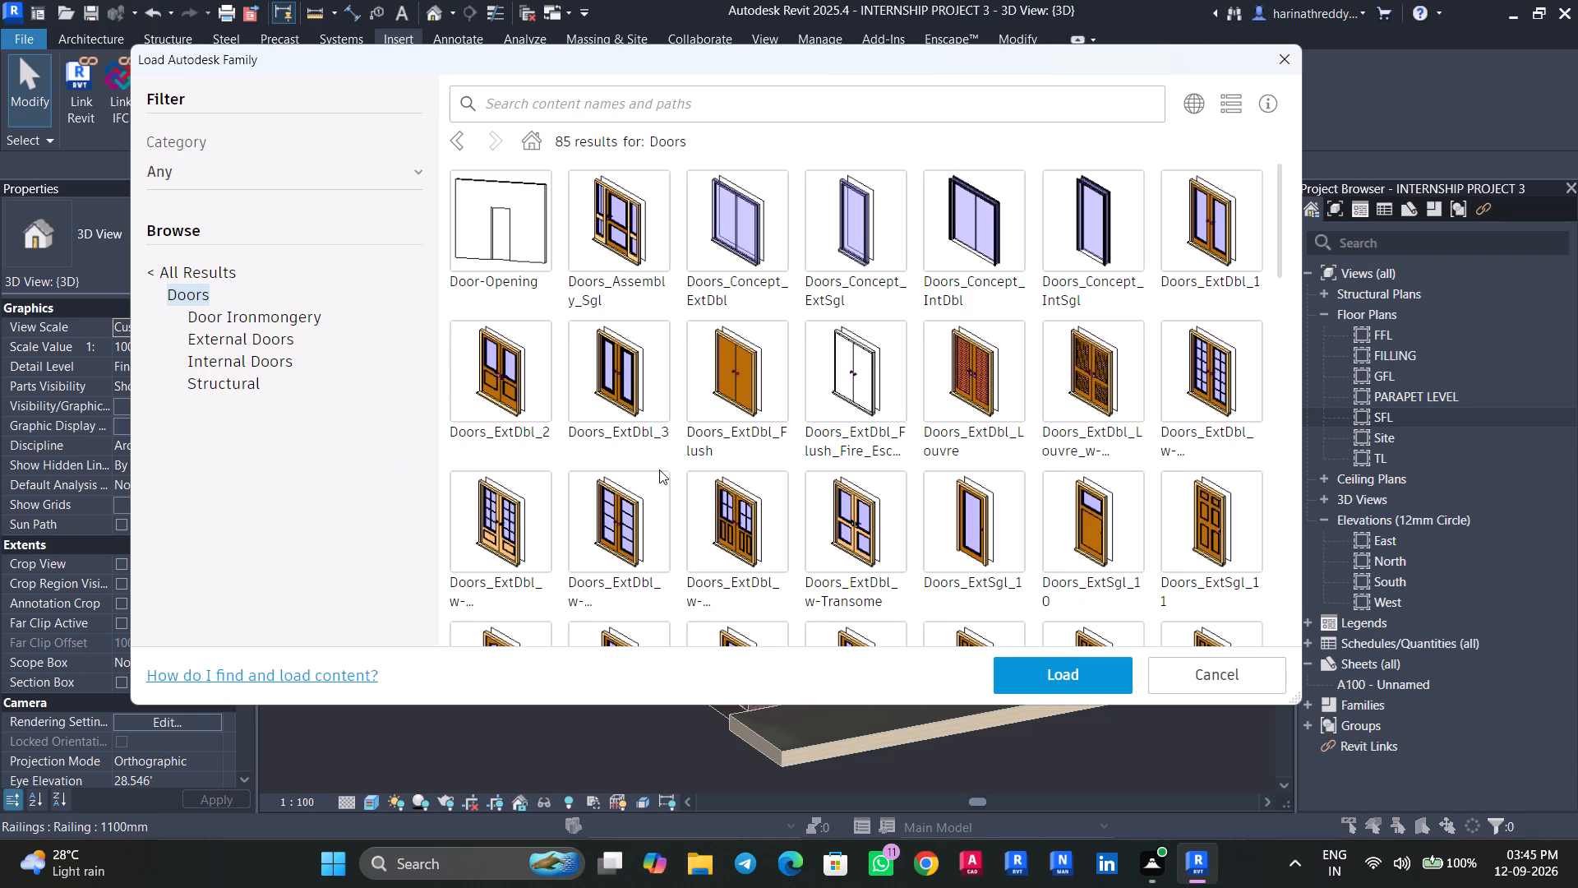
{"action": "scroll", "coordinate": [888, 410], "scroll_direction": "down", "scroll_amount": 7}
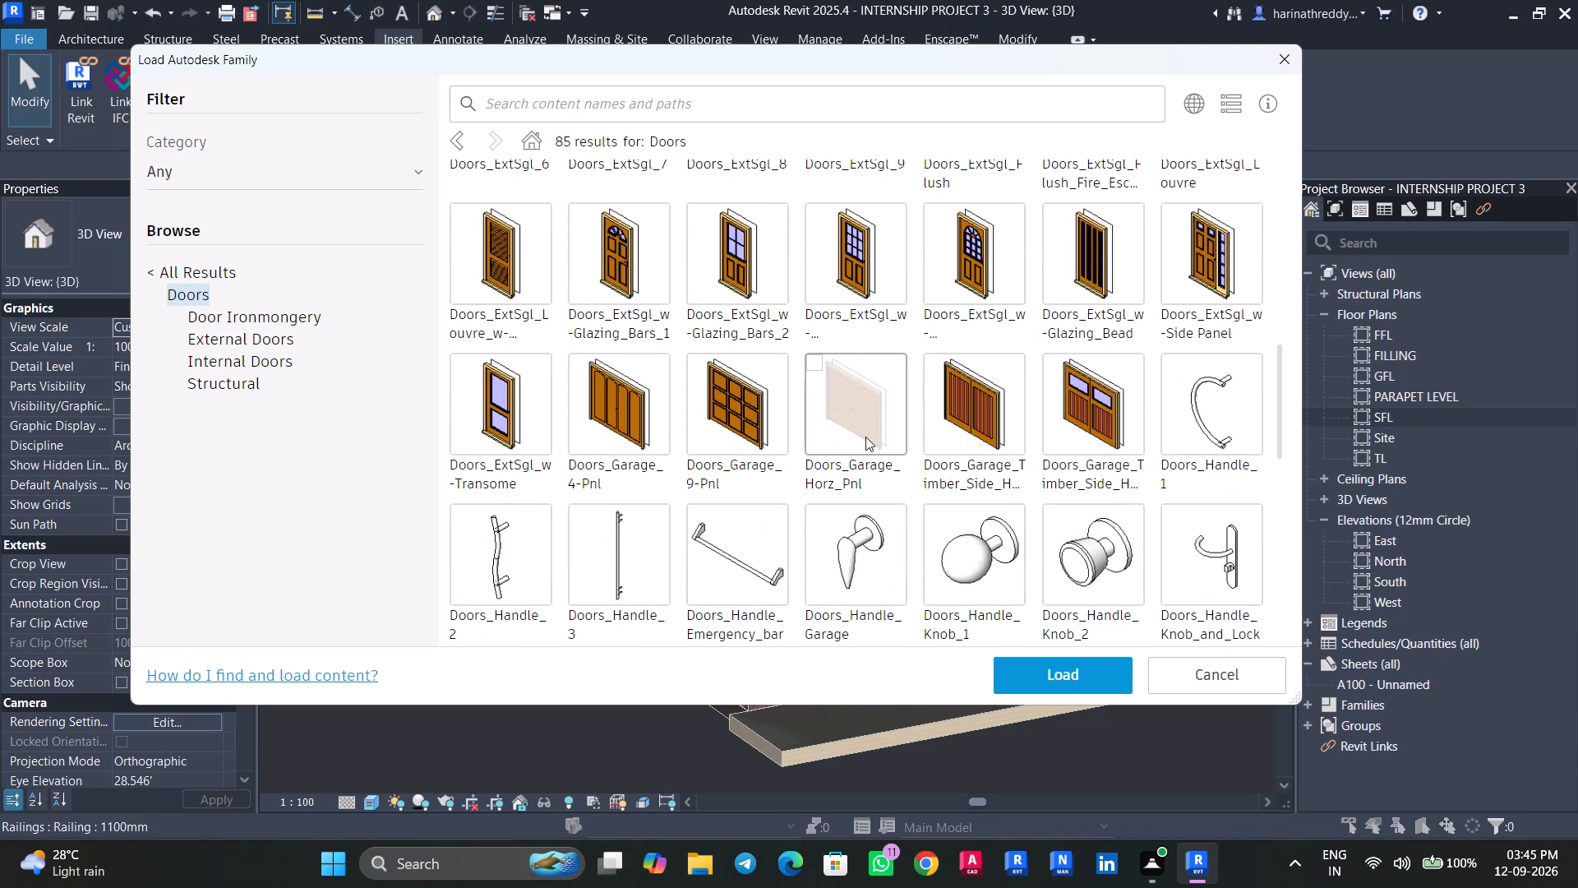
{"action": "scroll", "coordinate": [865, 437], "scroll_direction": "down", "scroll_amount": 3}
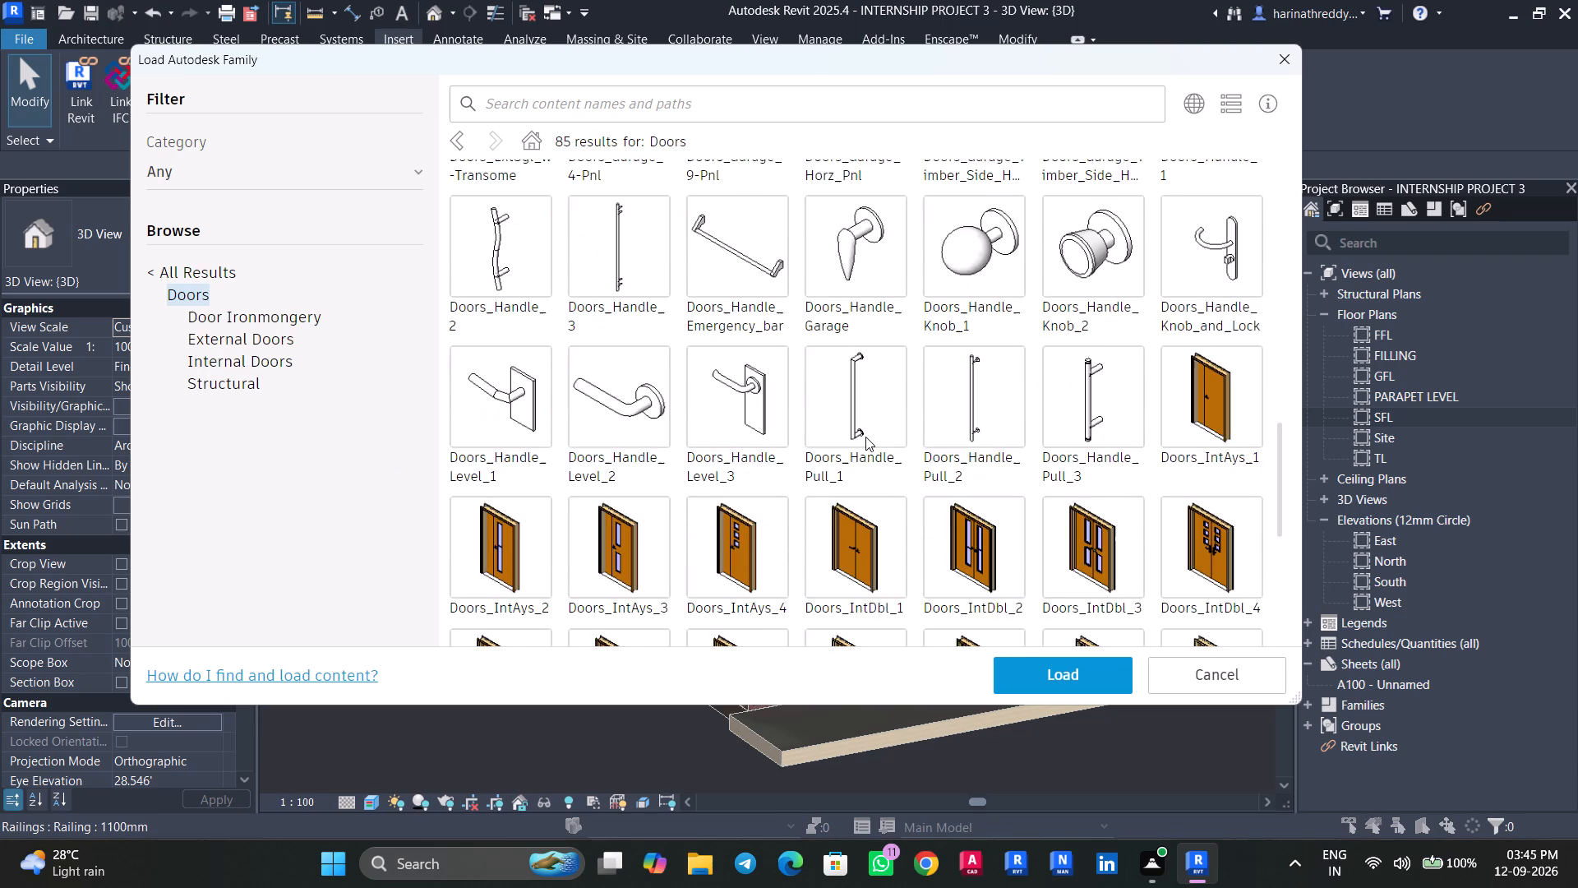
{"action": "scroll", "coordinate": [865, 437], "scroll_direction": "down", "scroll_amount": 2}
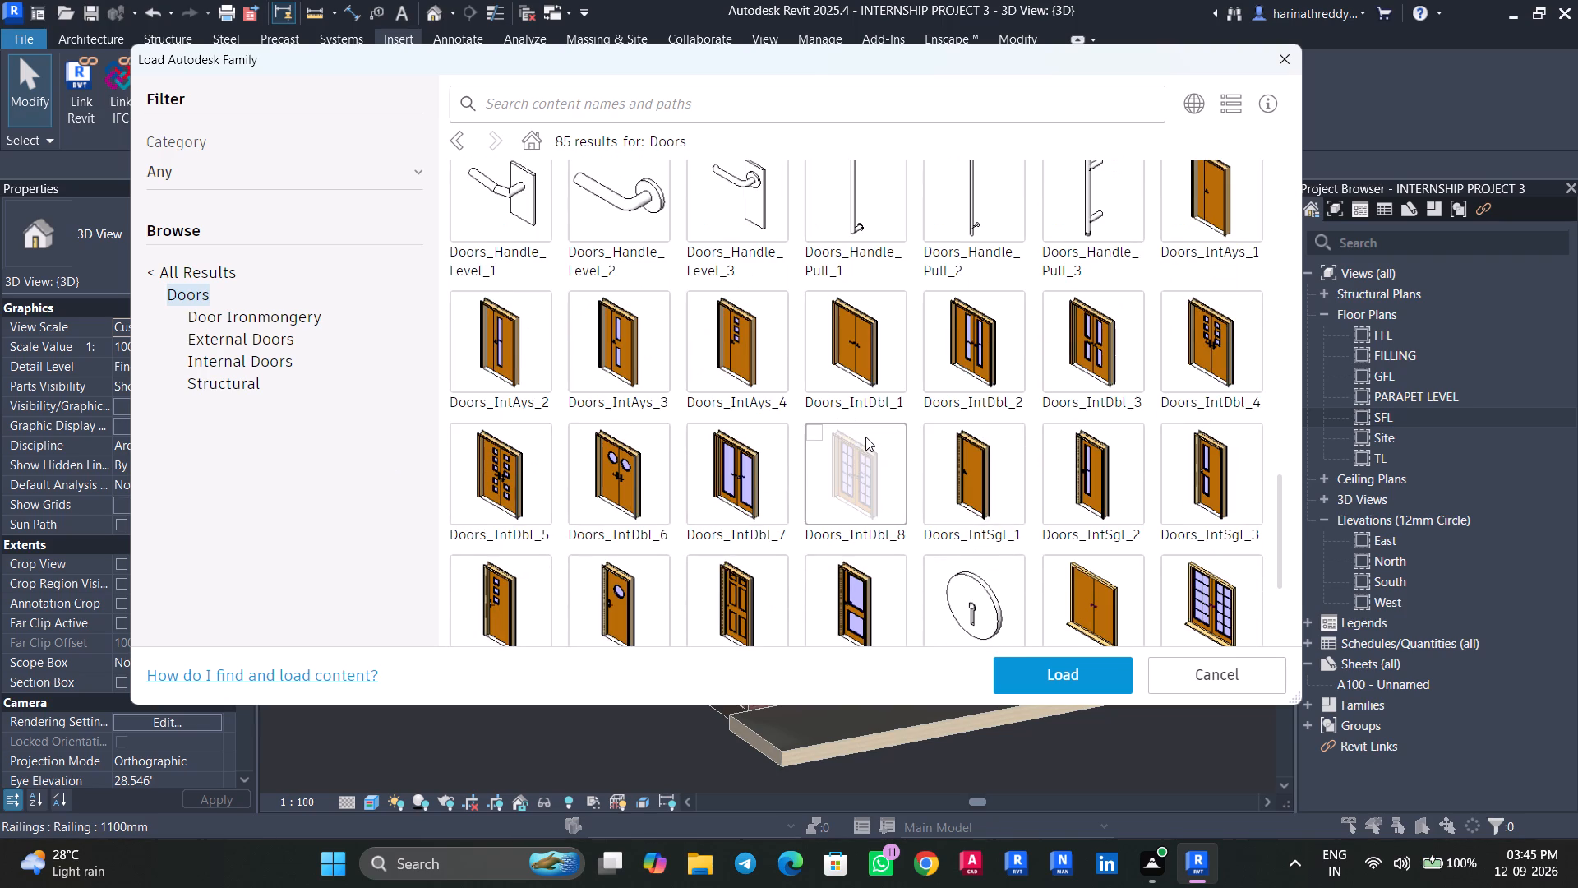
{"action": "scroll", "coordinate": [865, 437], "scroll_direction": "down", "scroll_amount": 2}
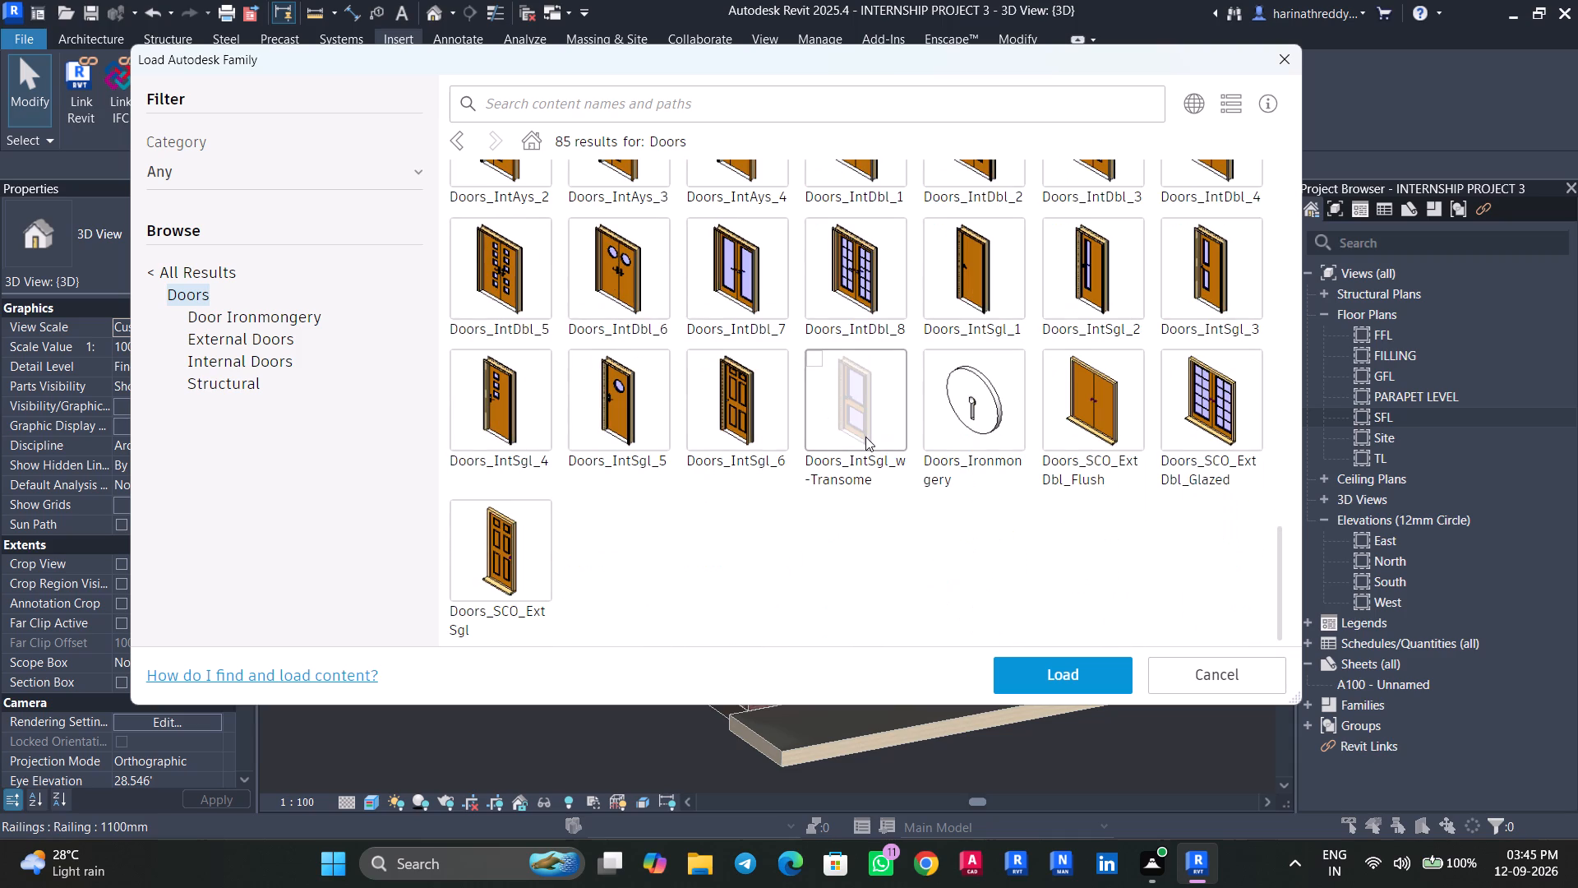
{"action": "scroll", "coordinate": [865, 437], "scroll_direction": "up", "scroll_amount": 20}
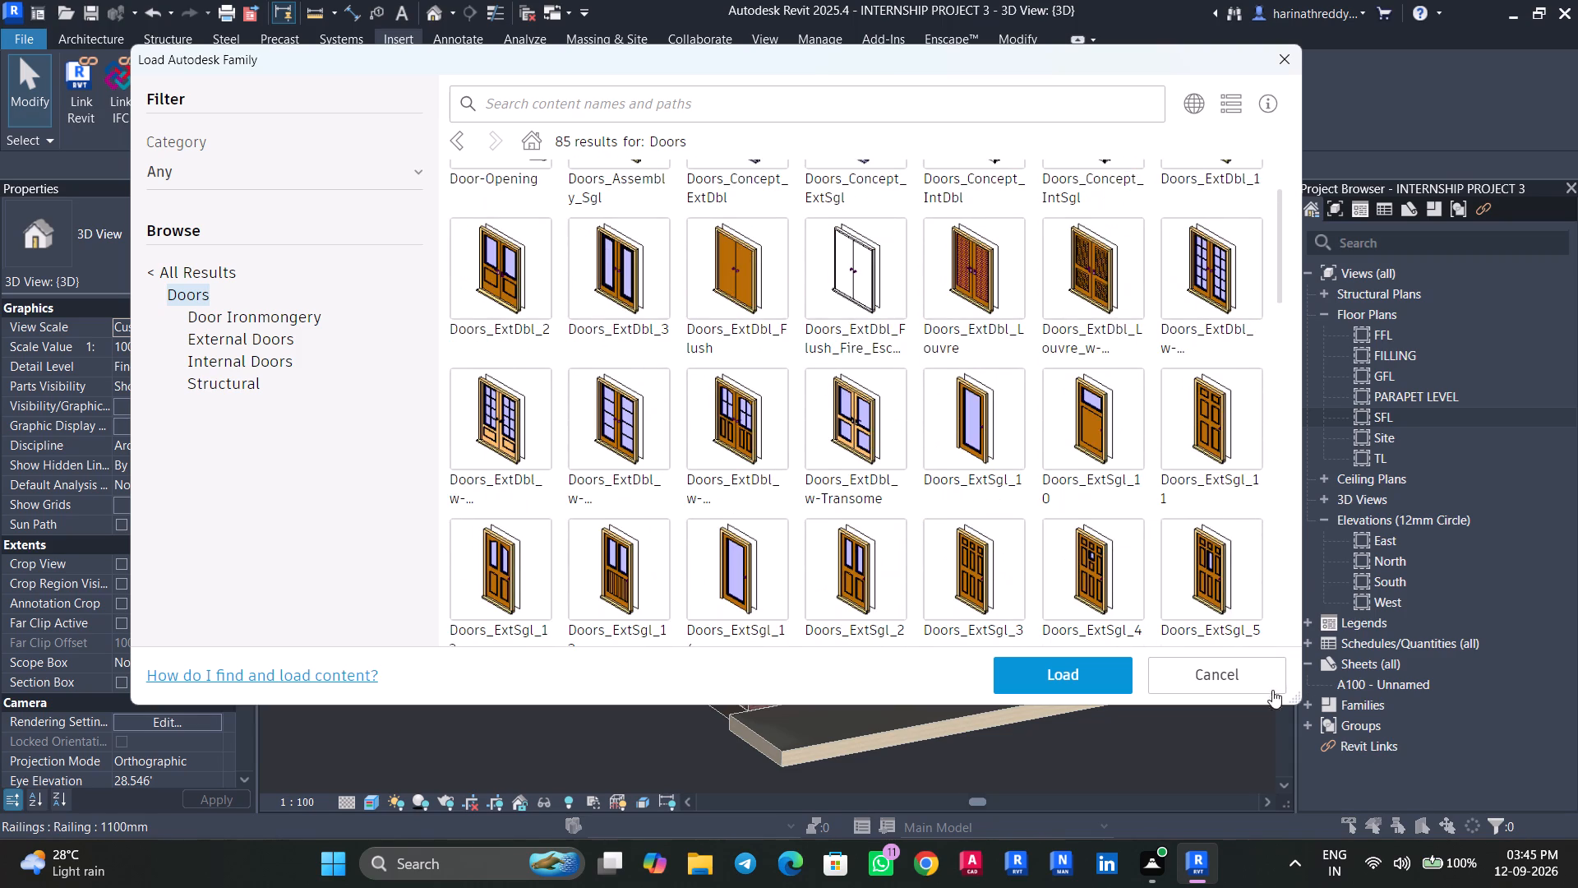
{"action": "left_click", "coordinate": [1262, 687]}
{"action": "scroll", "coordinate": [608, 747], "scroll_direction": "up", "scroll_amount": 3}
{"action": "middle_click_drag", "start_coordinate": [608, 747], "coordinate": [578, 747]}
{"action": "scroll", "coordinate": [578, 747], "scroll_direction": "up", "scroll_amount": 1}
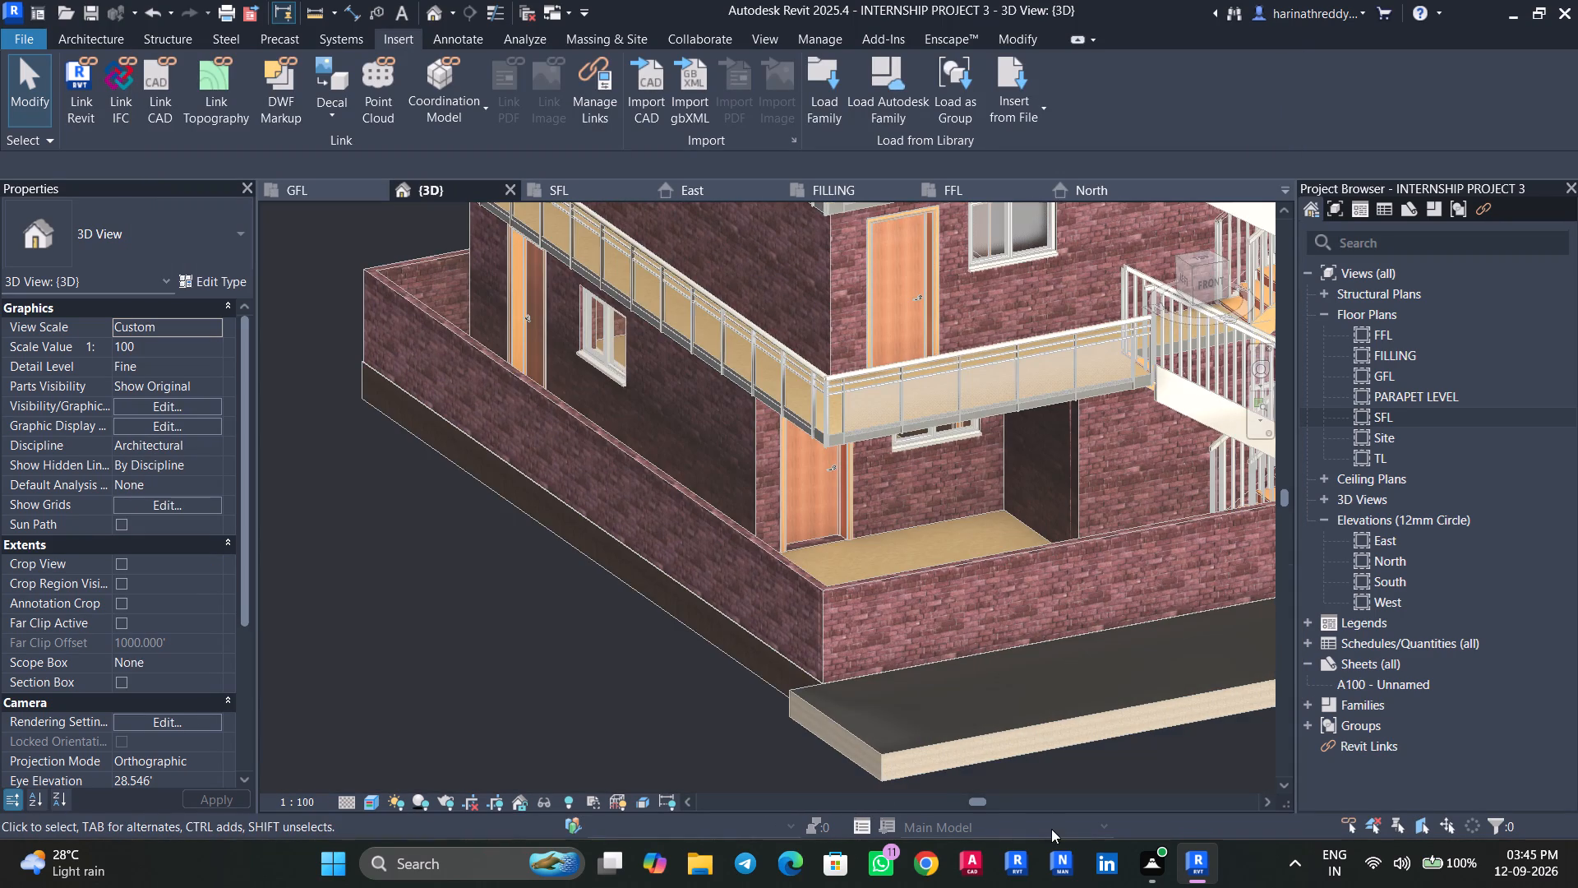
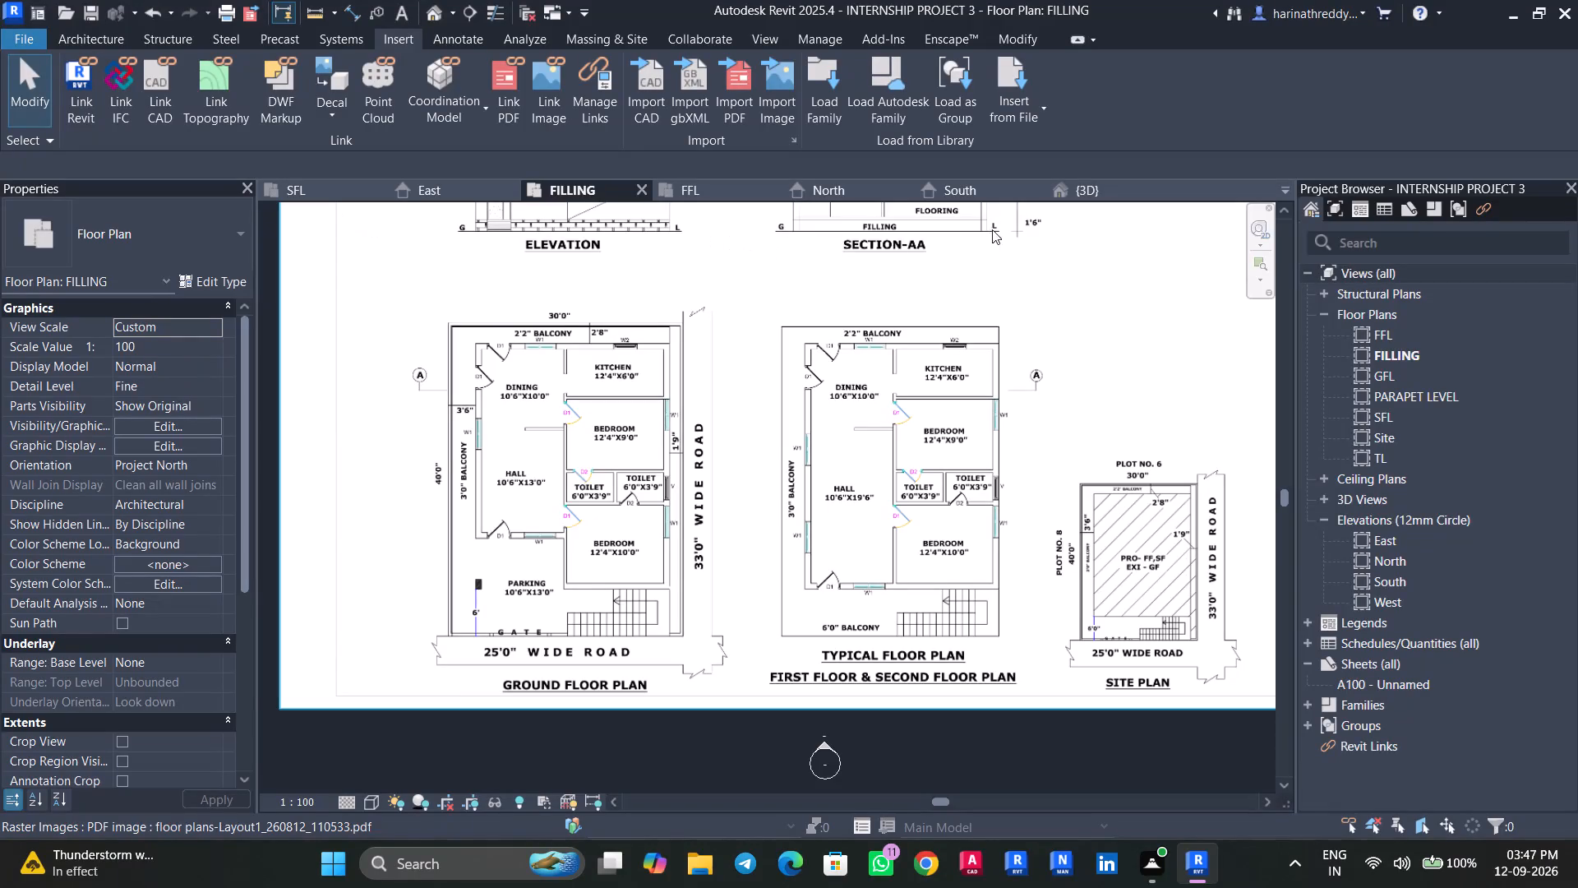
Place the gate_7956 component on the front outer wall in the GFL plan, about 6.5 feet from the building's corner wall.
{"action": "double_click", "coordinate": [1384, 382]}
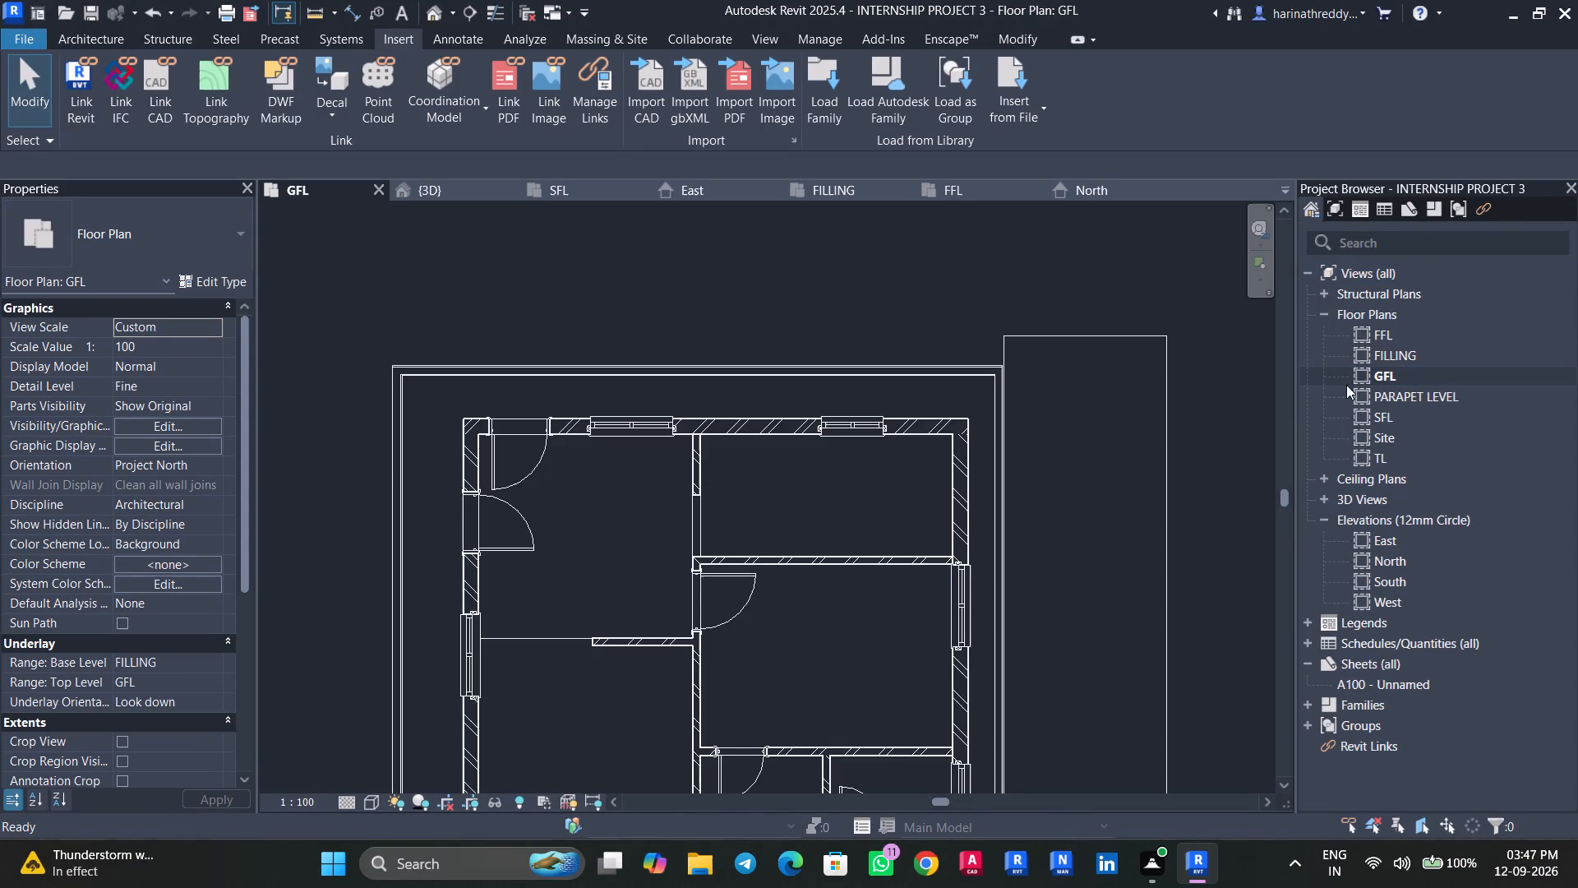
{"action": "middle_click_drag", "start_coordinate": [636, 698], "coordinate": [586, 322]}
{"action": "middle_click_drag", "start_coordinate": [597, 571], "coordinate": [636, 245]}
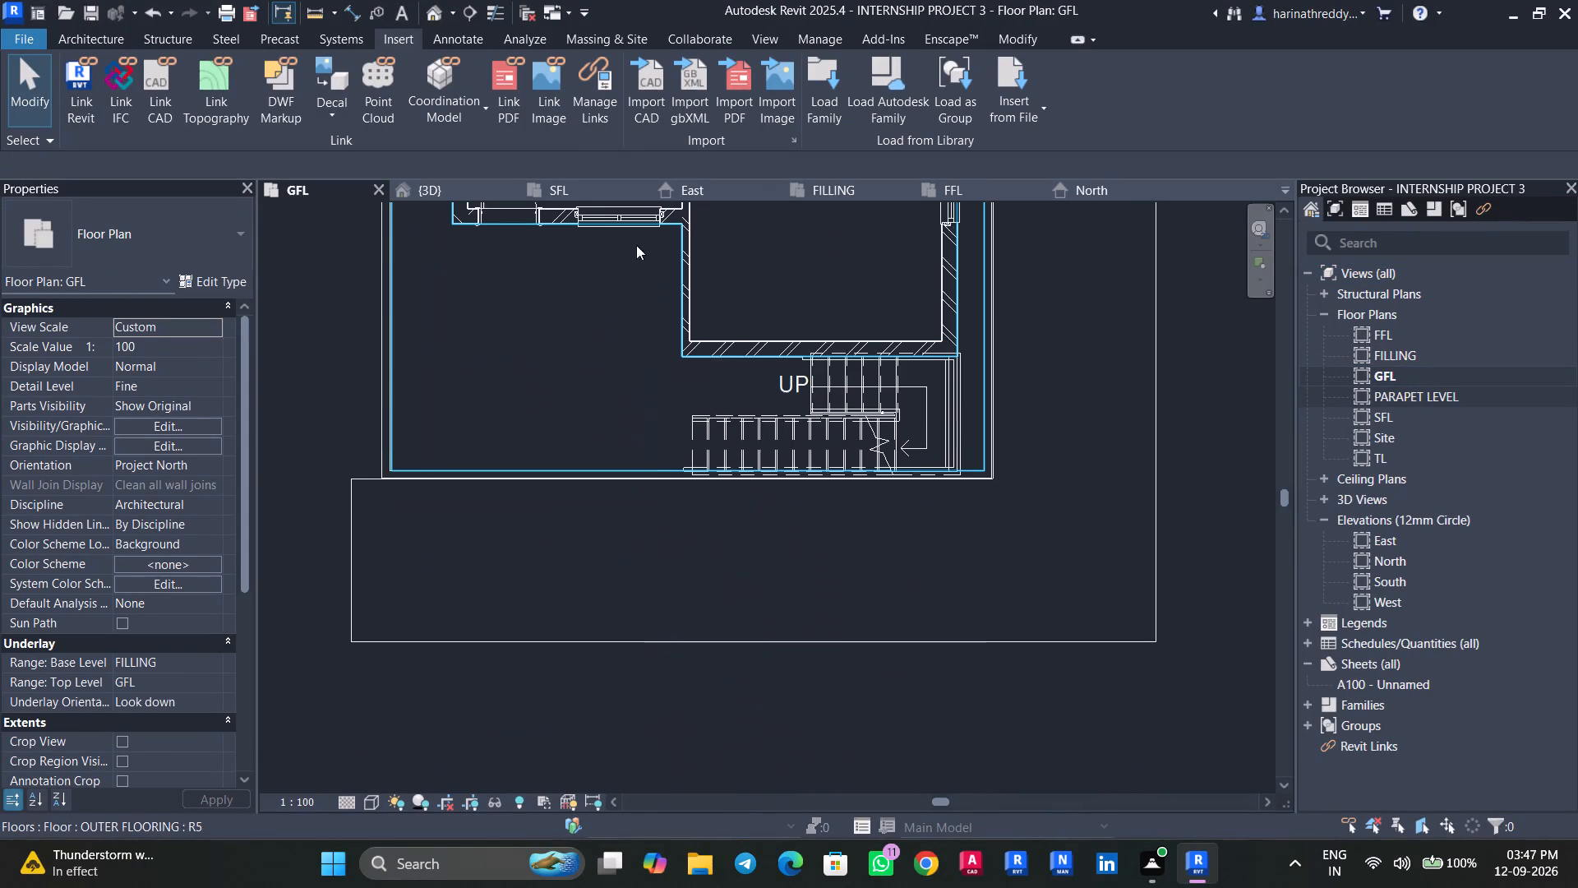
{"action": "key", "text": "c"}
{"action": "key", "text": "m"}
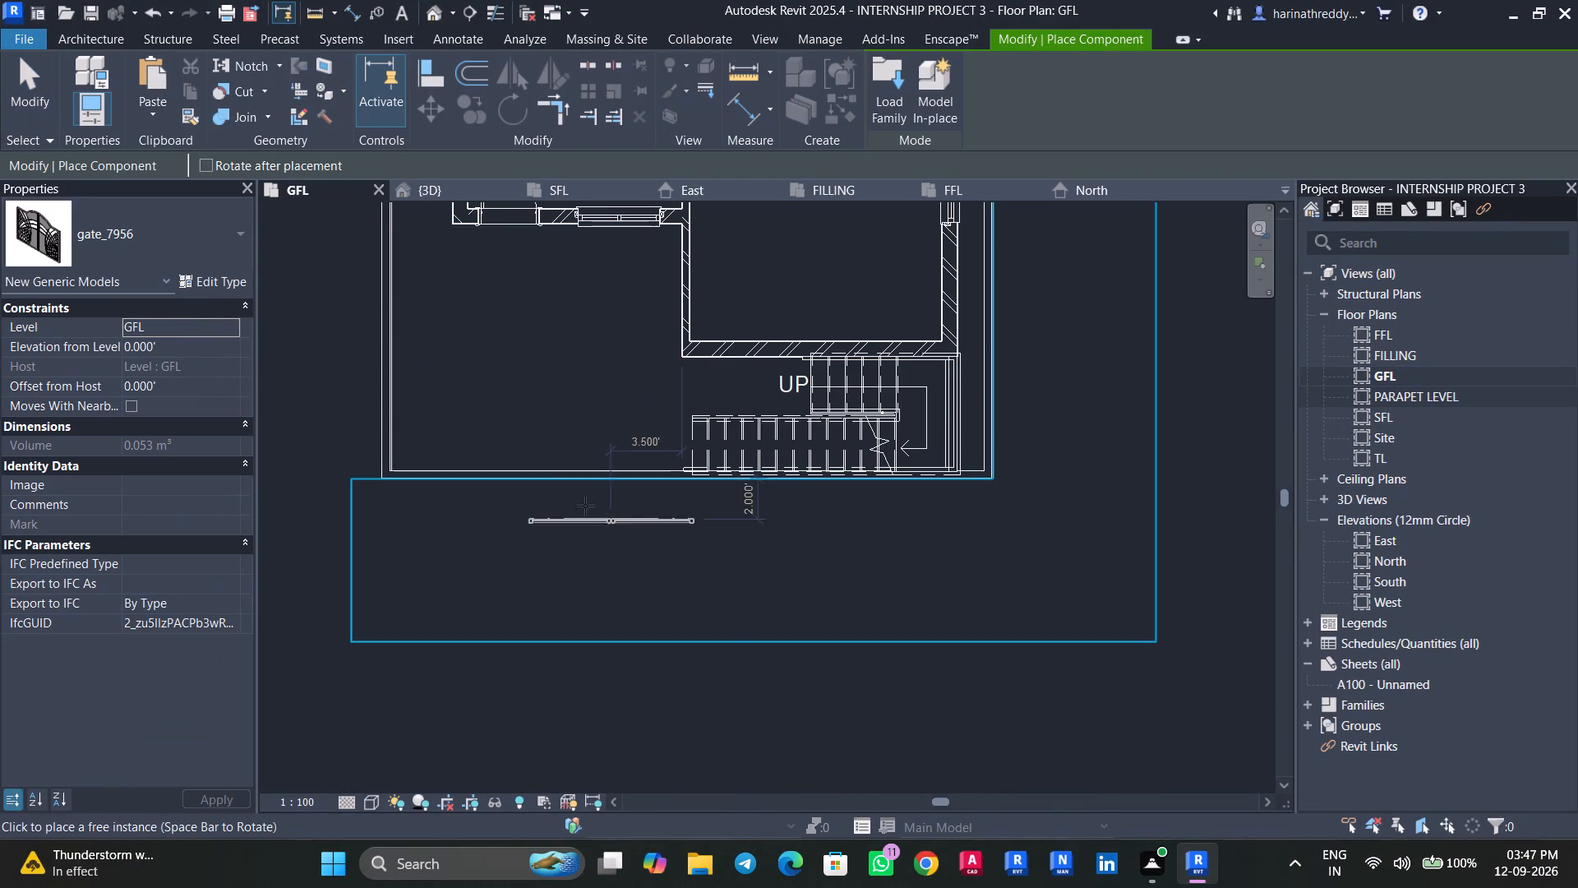
{"action": "scroll", "coordinate": [548, 489], "scroll_direction": "up", "scroll_amount": 4}
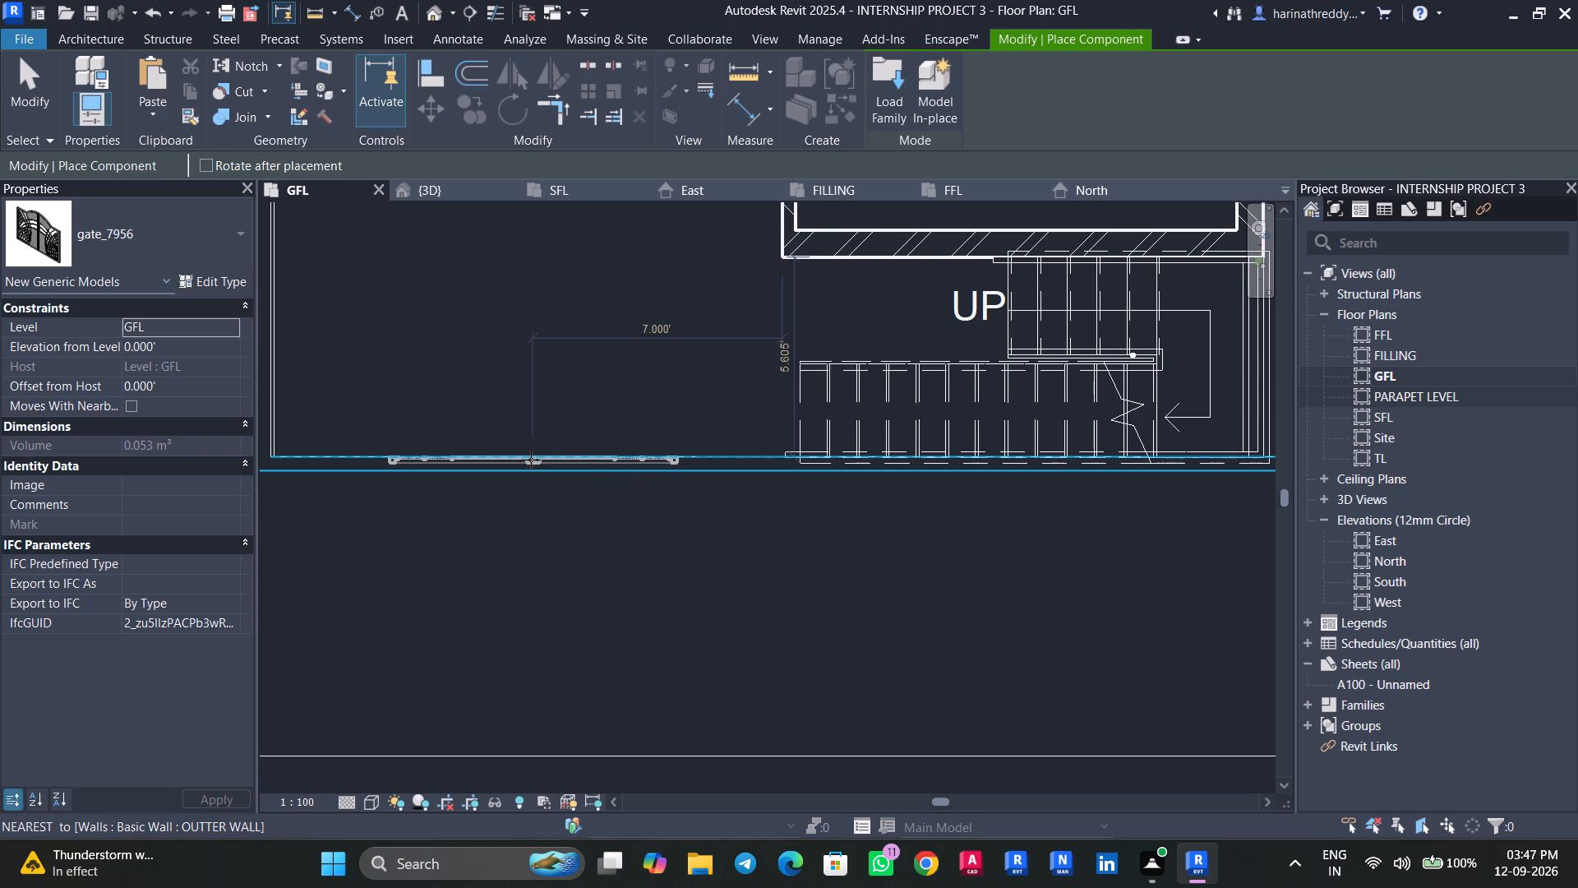
{"action": "middle_click_drag", "start_coordinate": [531, 460], "coordinate": [674, 708]}
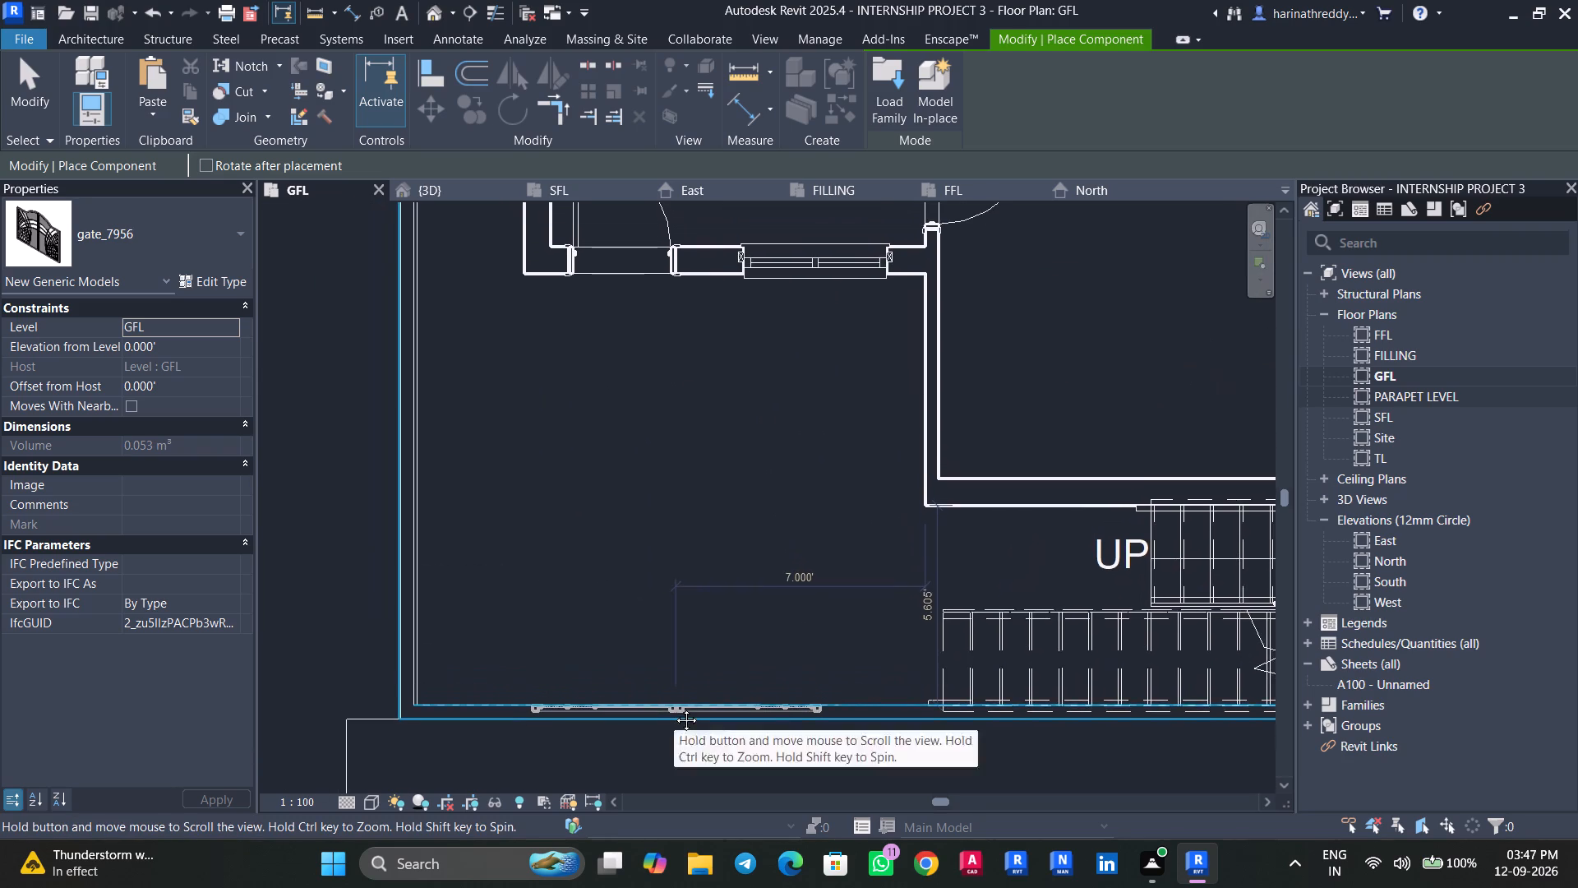
{"action": "middle_click_drag", "start_coordinate": [674, 708], "coordinate": [685, 645]}
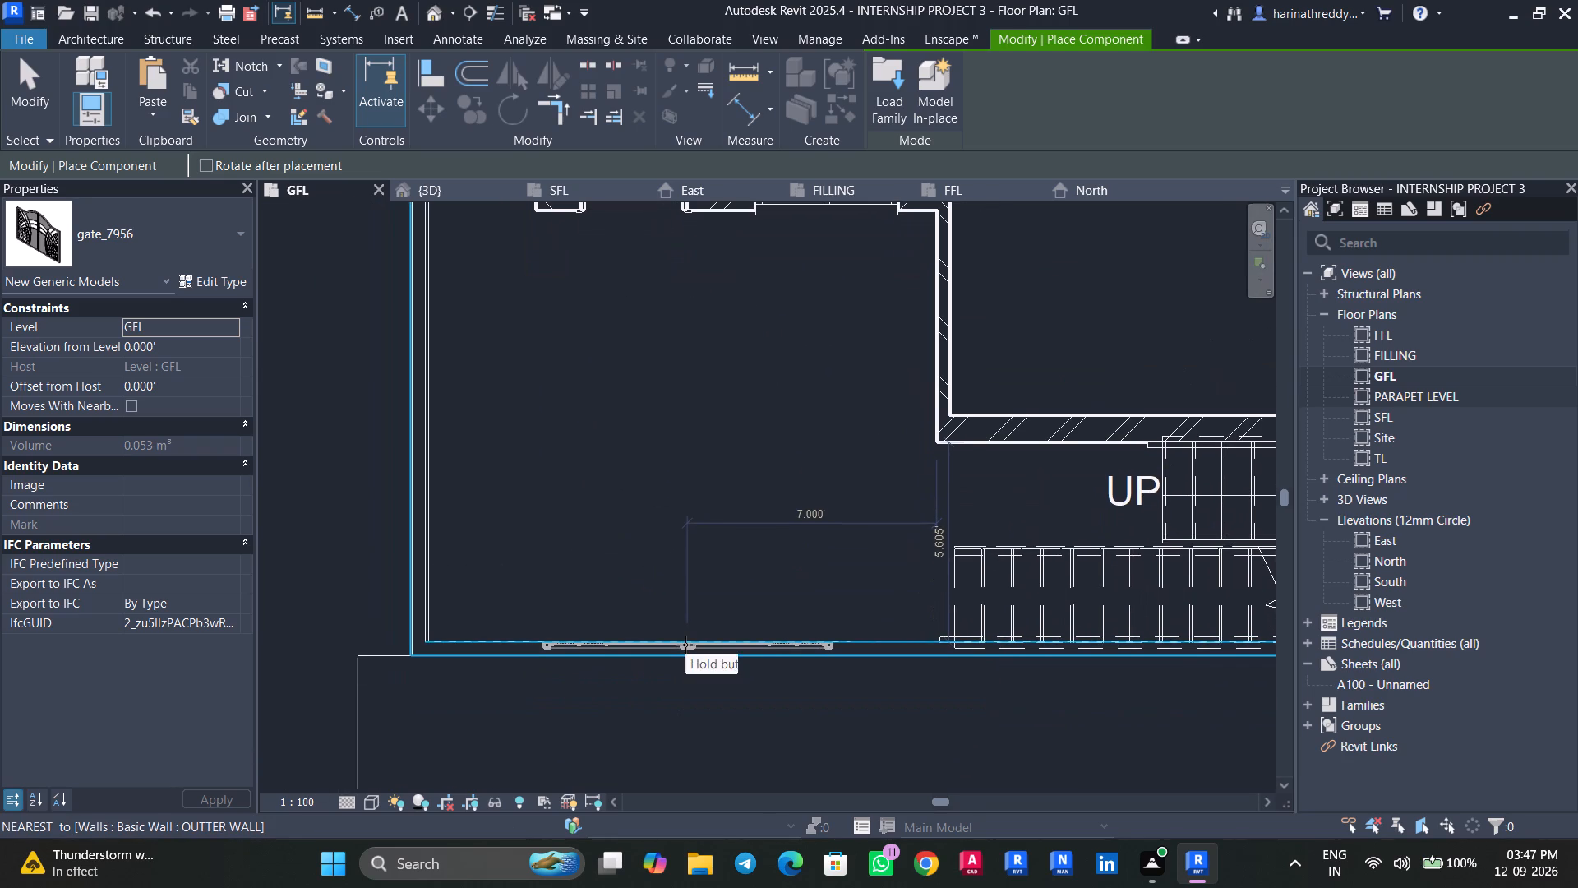
{"action": "left_click", "coordinate": [701, 643]}
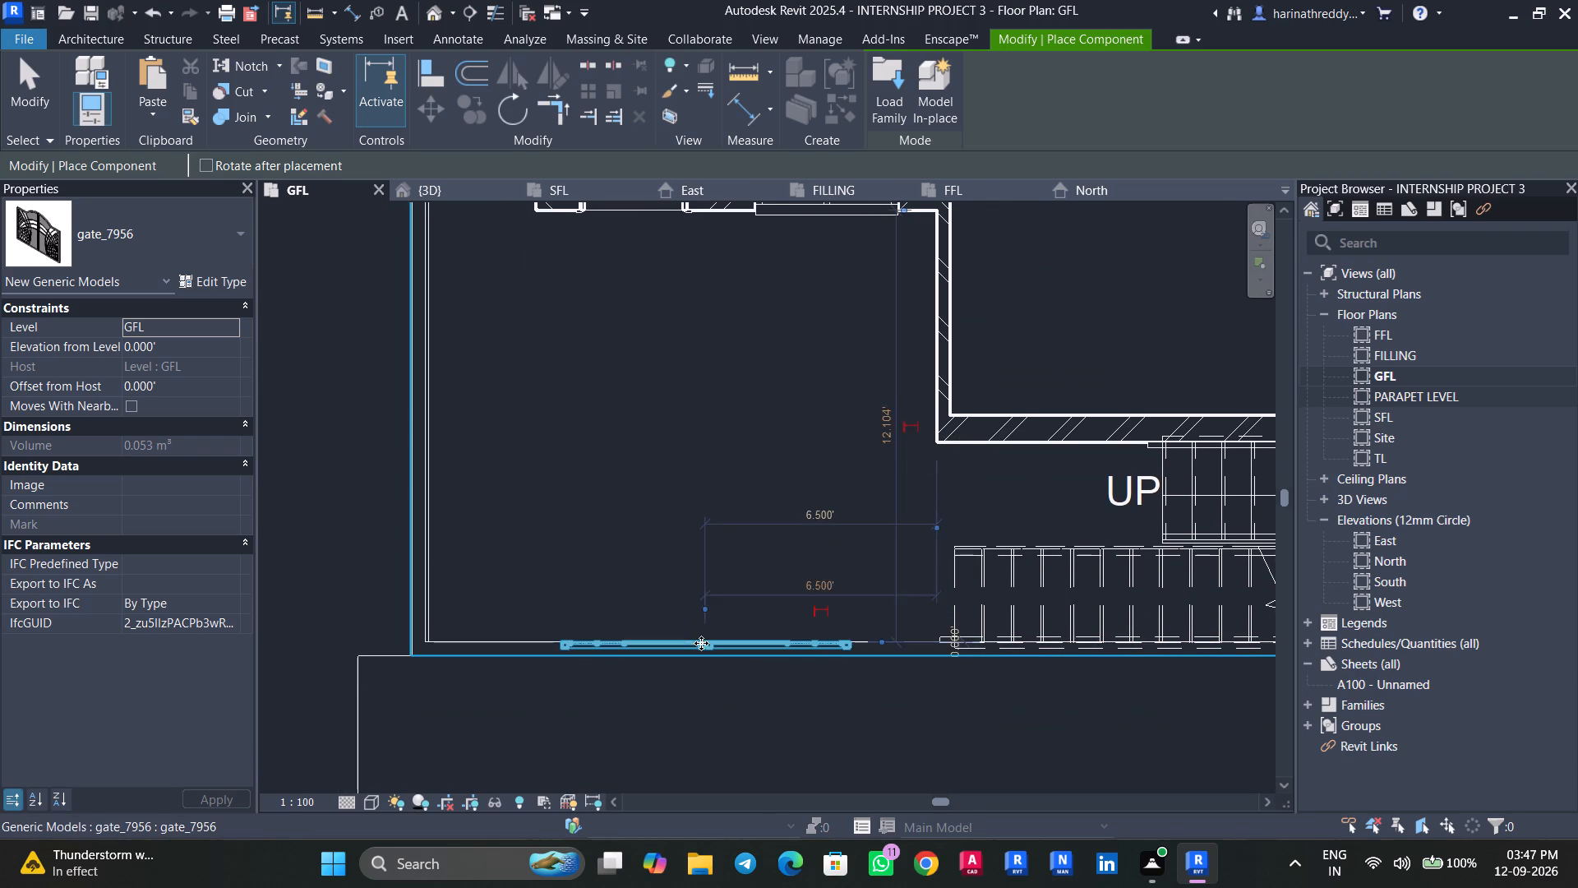
{"action": "key", "text": "Escape"}
{"action": "key", "text": "Escape"}
{"action": "key", "text": "Escape"}
{"action": "key", "text": "Escape"}
Examine the placed gate and the front outer wall in 3D from the side and the front.
{"action": "left_click", "coordinate": [464, 183]}
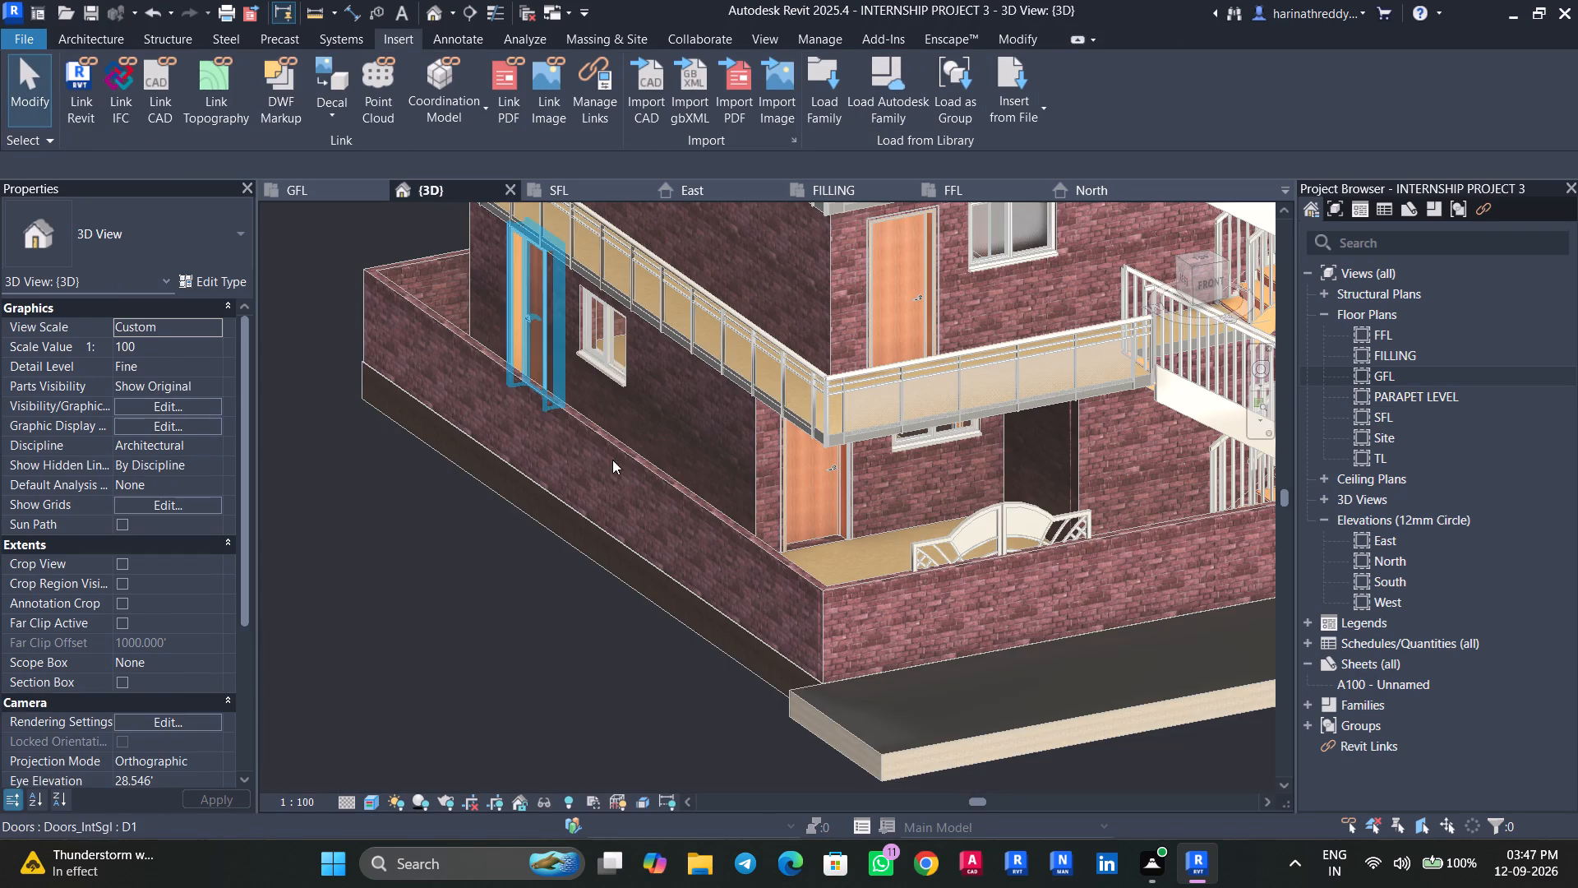
{"action": "middle_click_drag", "start_coordinate": [1057, 607], "coordinate": [1193, 736], "text": "shift"}
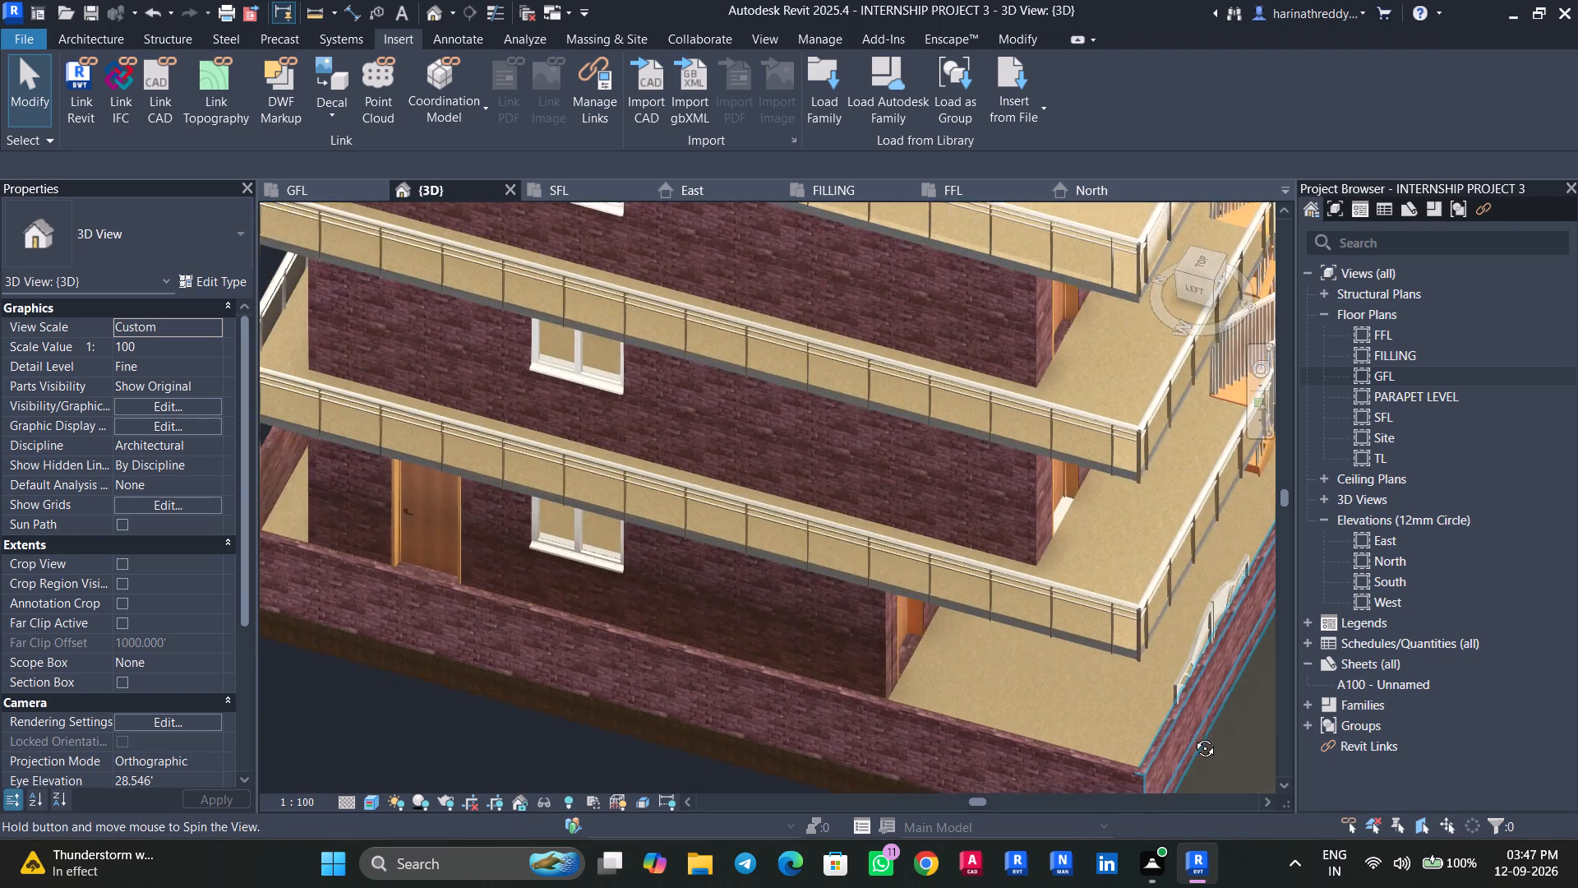
{"action": "middle_click_drag", "start_coordinate": [1193, 736], "coordinate": [1044, 697], "text": "shift"}
{"action": "scroll", "coordinate": [1054, 697], "scroll_direction": "up", "scroll_amount": 1}
{"action": "left_click", "coordinate": [1049, 608]}
{"action": "middle_click_drag", "start_coordinate": [1047, 620], "coordinate": [1139, 570], "text": "shift"}
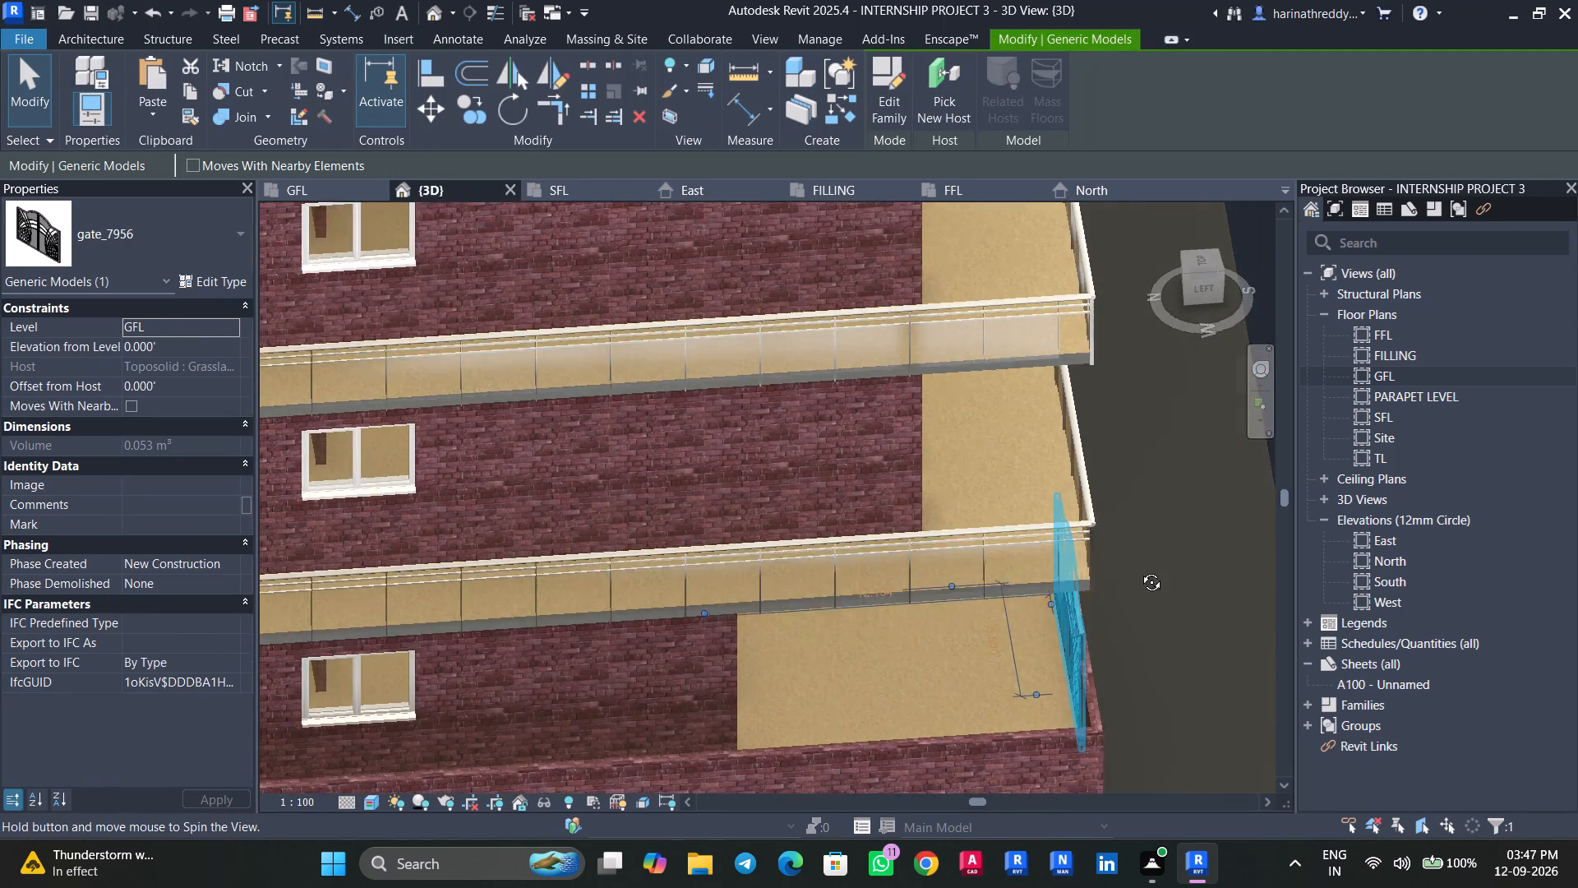
{"action": "middle_click_drag", "start_coordinate": [1139, 570], "coordinate": [1138, 565], "text": "shift"}
{"action": "left_click", "coordinate": [1198, 285]}
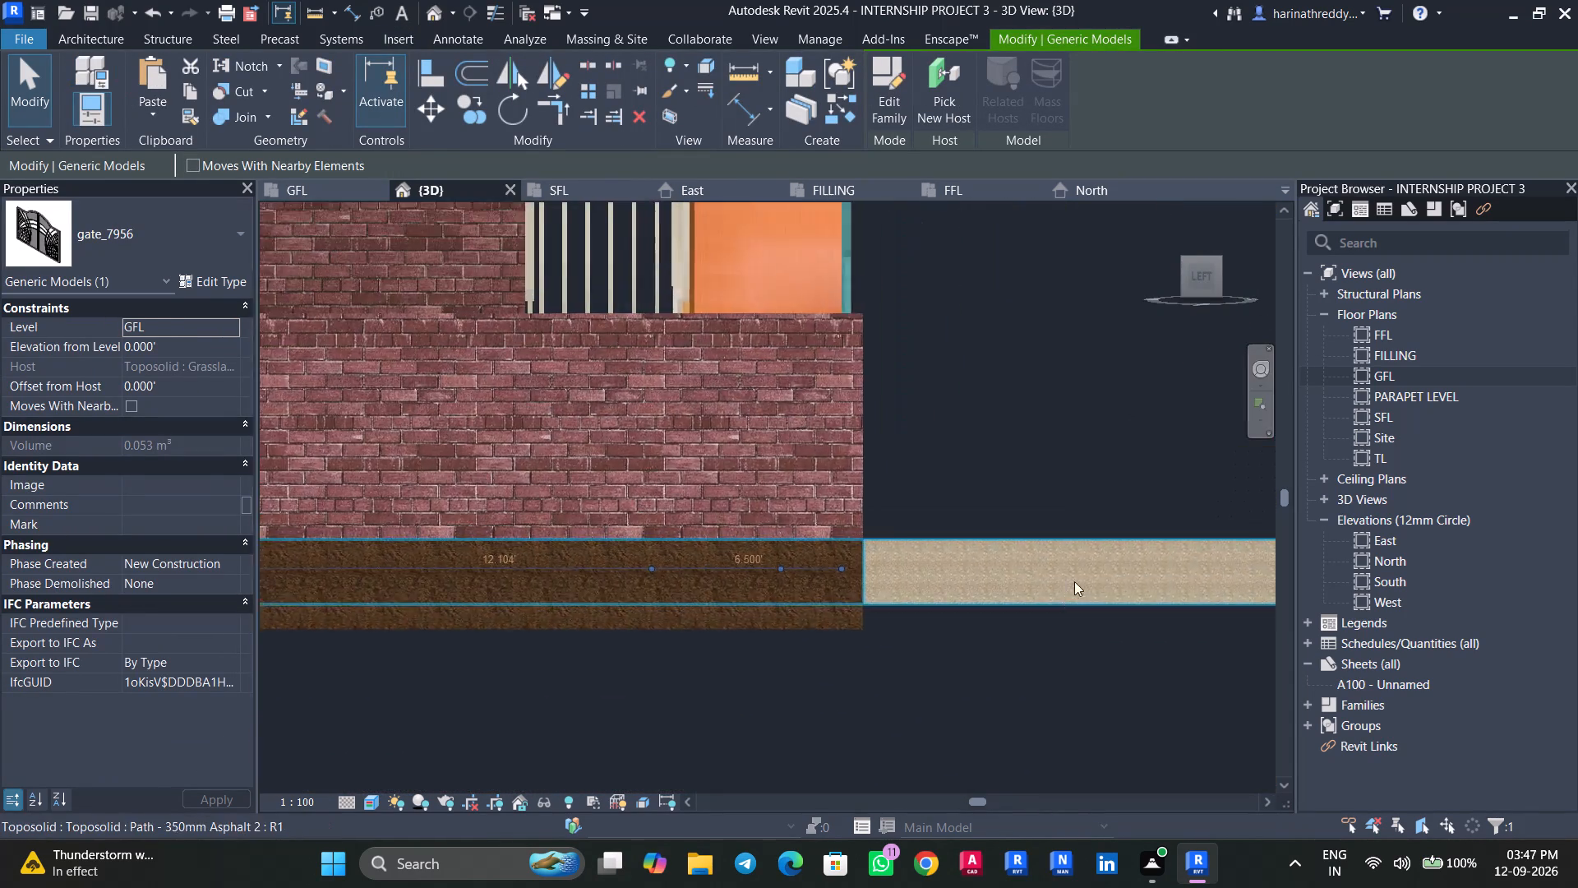
{"action": "key", "text": "Right"}
{"action": "key", "text": "Right"}
{"action": "key", "text": "Escape"}
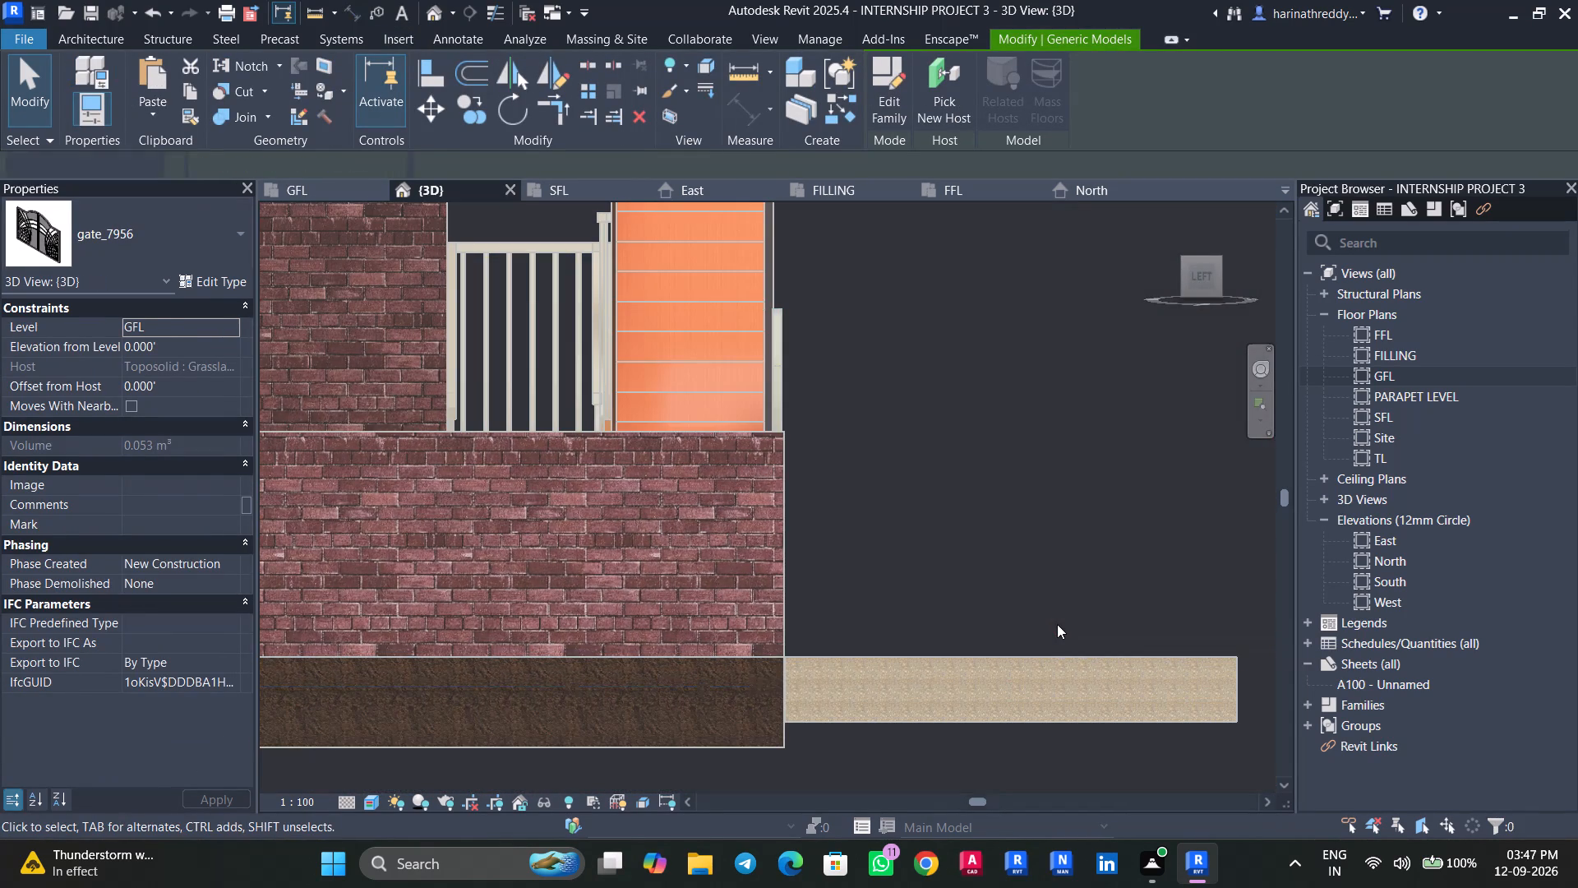
{"action": "middle_click_drag", "start_coordinate": [973, 499], "coordinate": [749, 659], "text": "shift"}
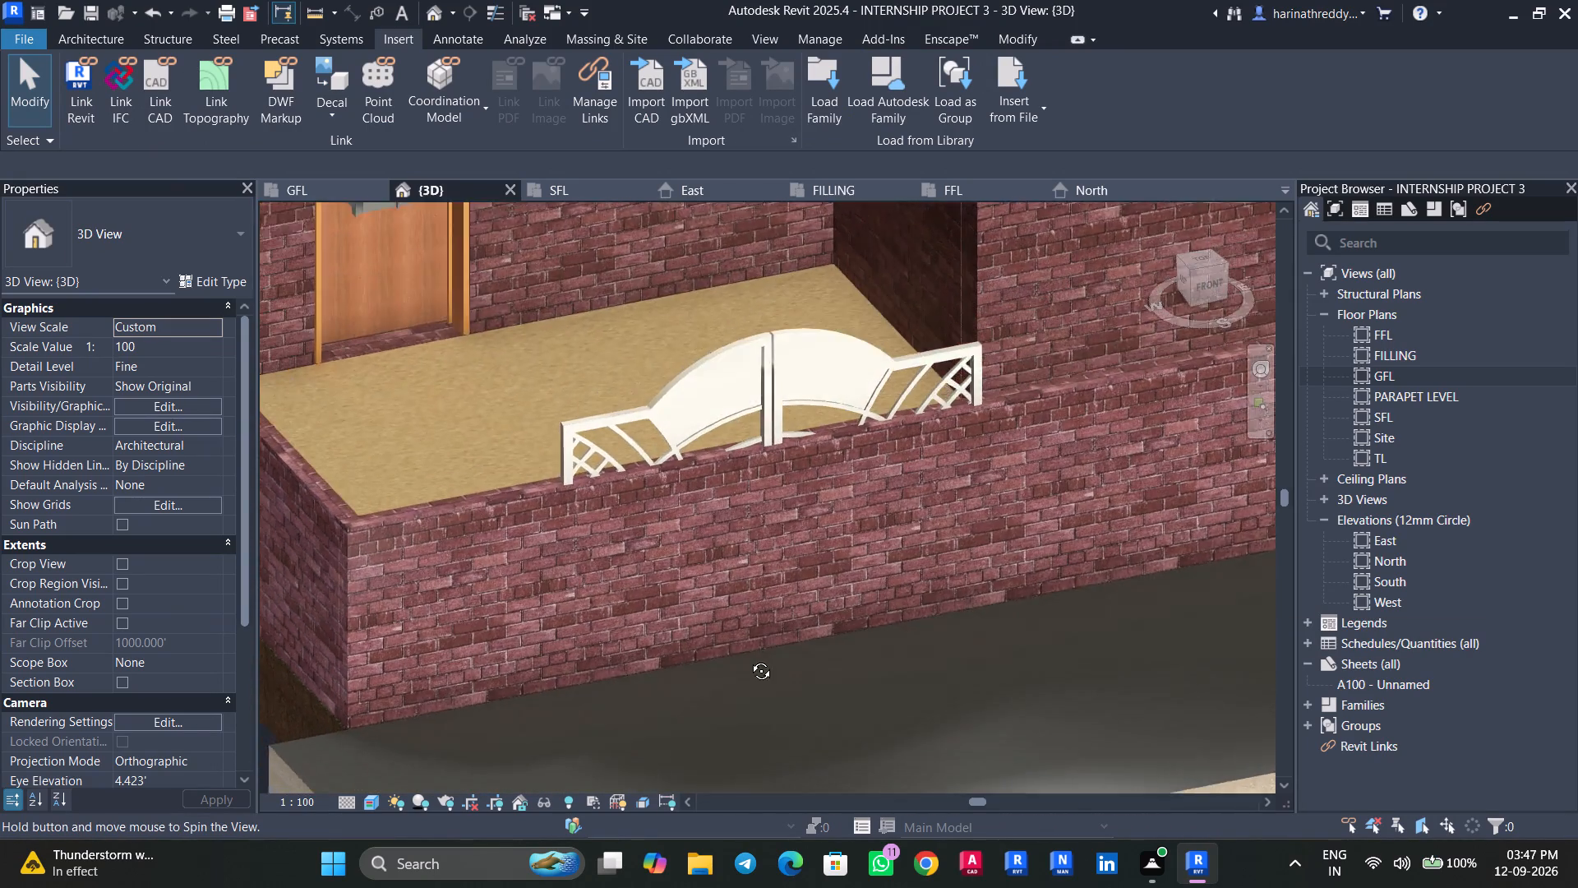
{"action": "middle_click_drag", "start_coordinate": [749, 659], "coordinate": [743, 668], "text": "shift"}
Split the front outer wall at both sides of the gate, isolating a segment about 8.5 feet long.
{"action": "scroll", "coordinate": [743, 668], "scroll_direction": "up", "scroll_amount": 1, "text": "shift"}
{"action": "left_click", "coordinate": [478, 511]}
{"action": "scroll", "coordinate": [478, 512], "scroll_direction": "down", "scroll_amount": 5}
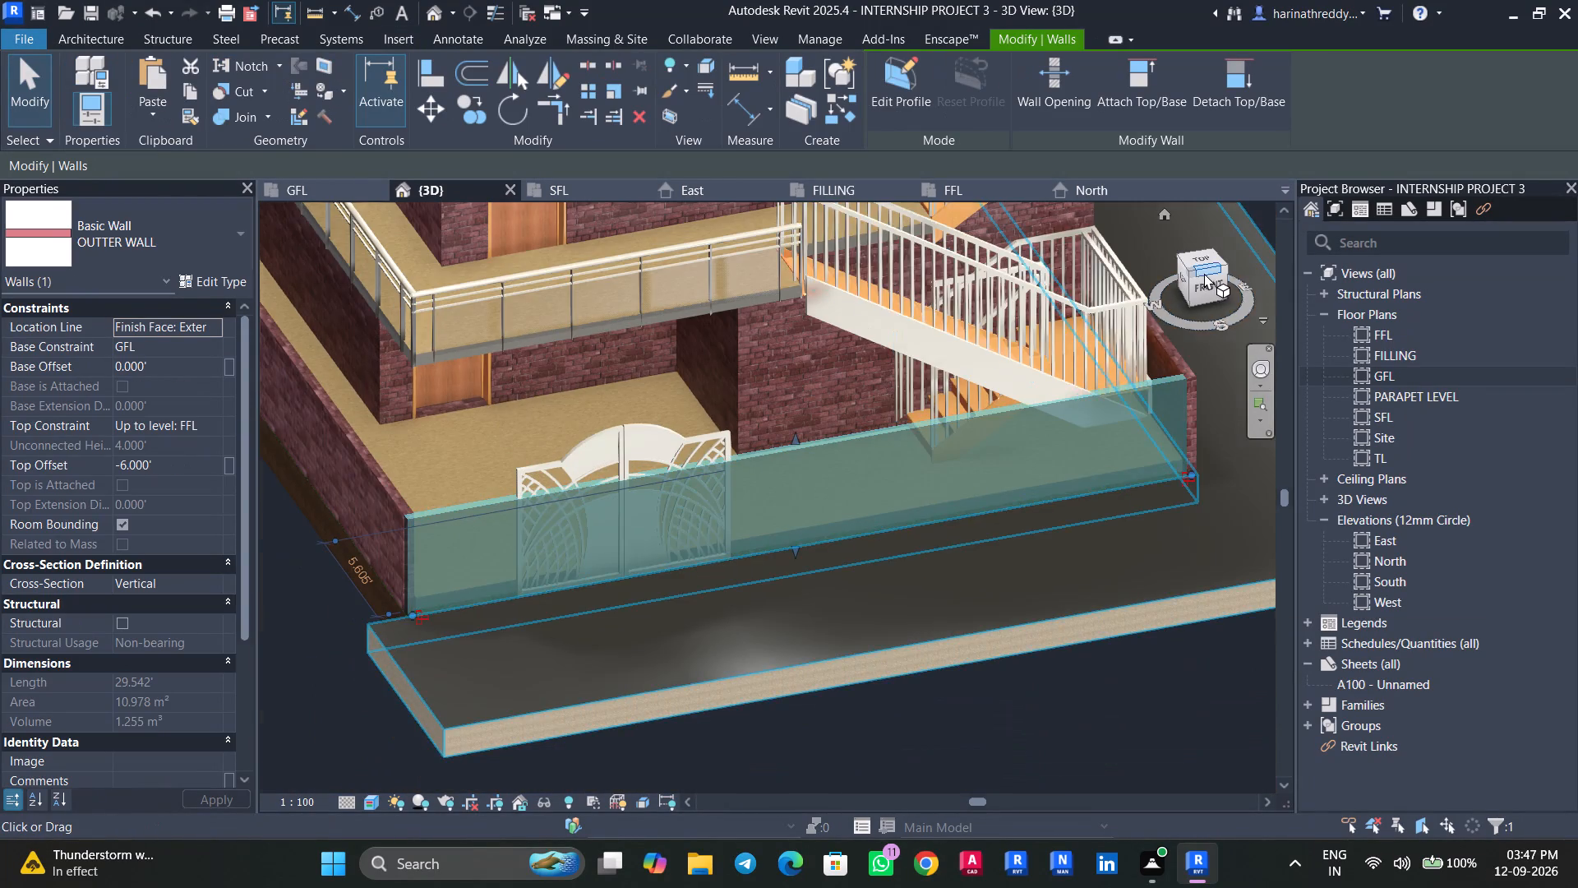
{"action": "left_click", "coordinate": [1201, 263]}
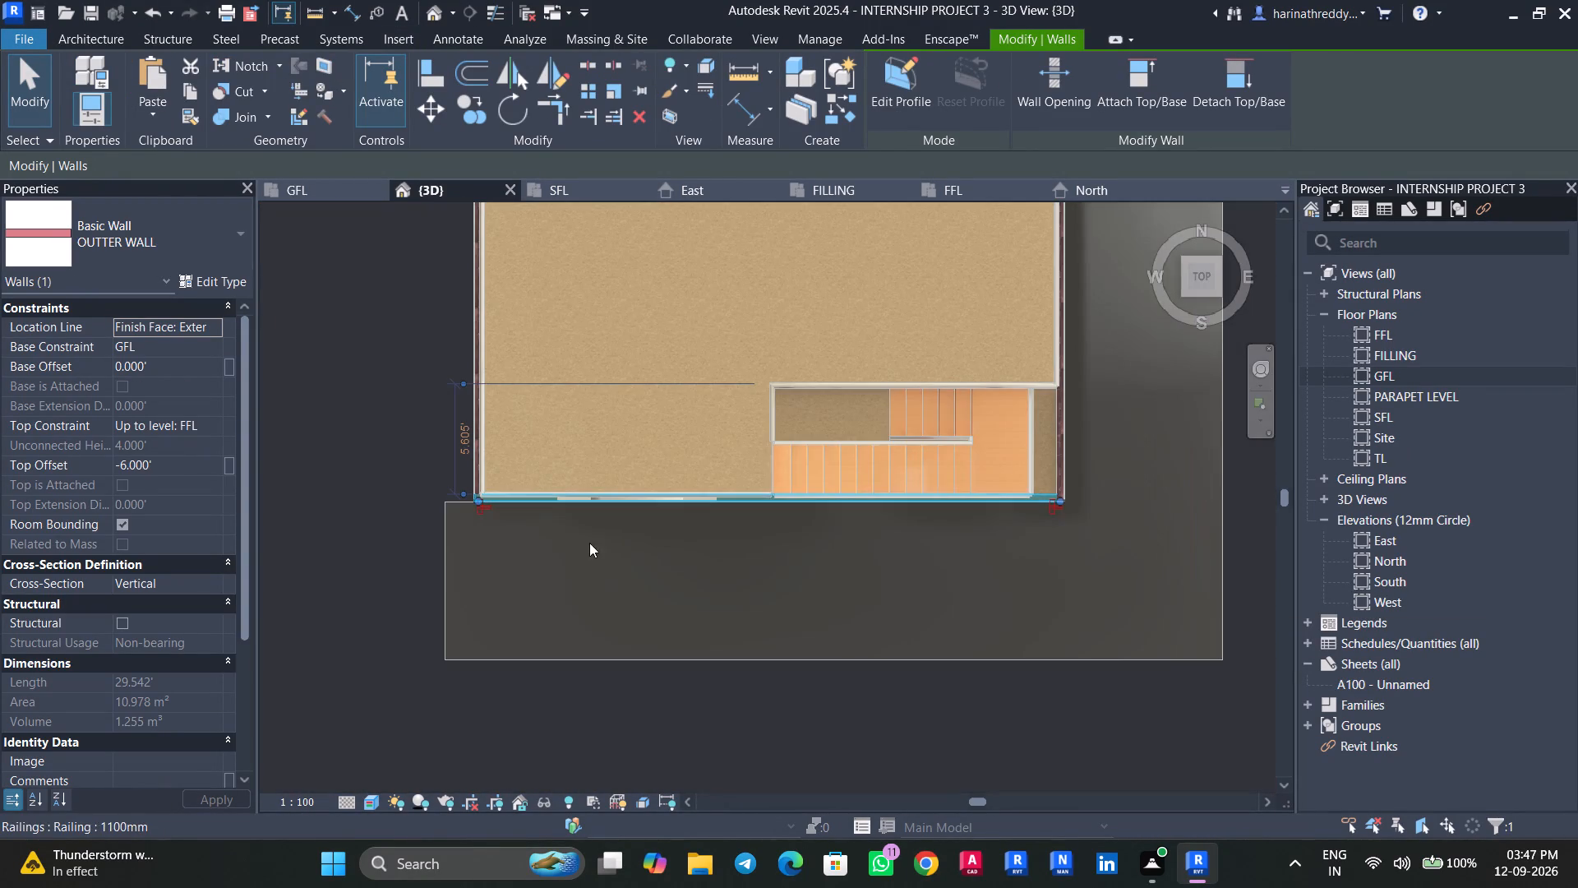
{"action": "scroll", "coordinate": [579, 550], "scroll_direction": "up", "scroll_amount": 6}
{"action": "key", "text": "Escape"}
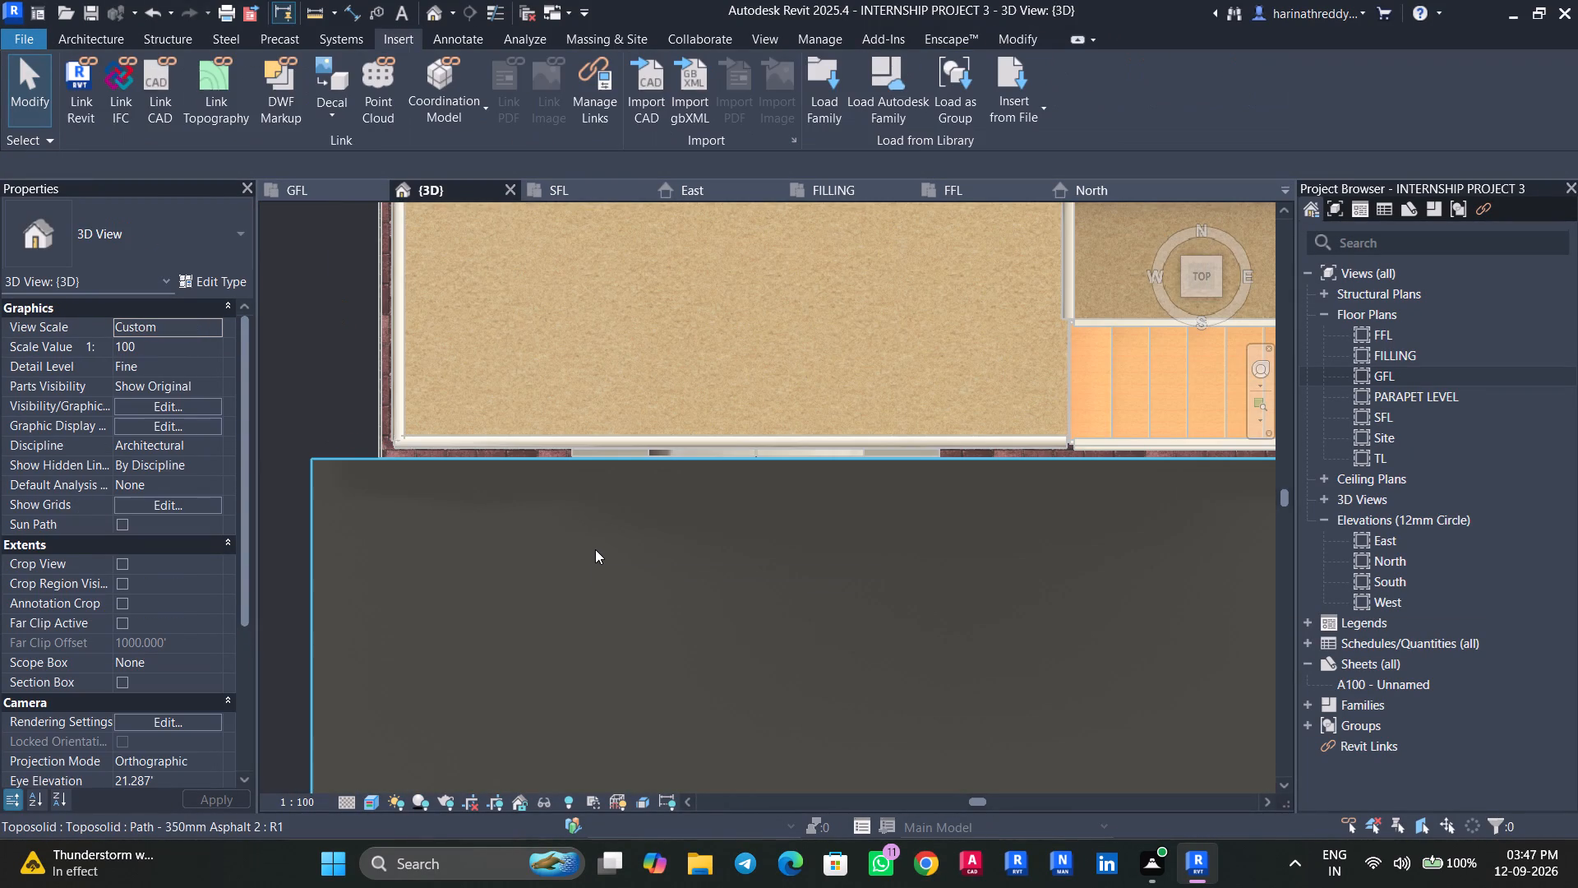
{"action": "key", "text": "s"}
{"action": "key", "text": "l"}
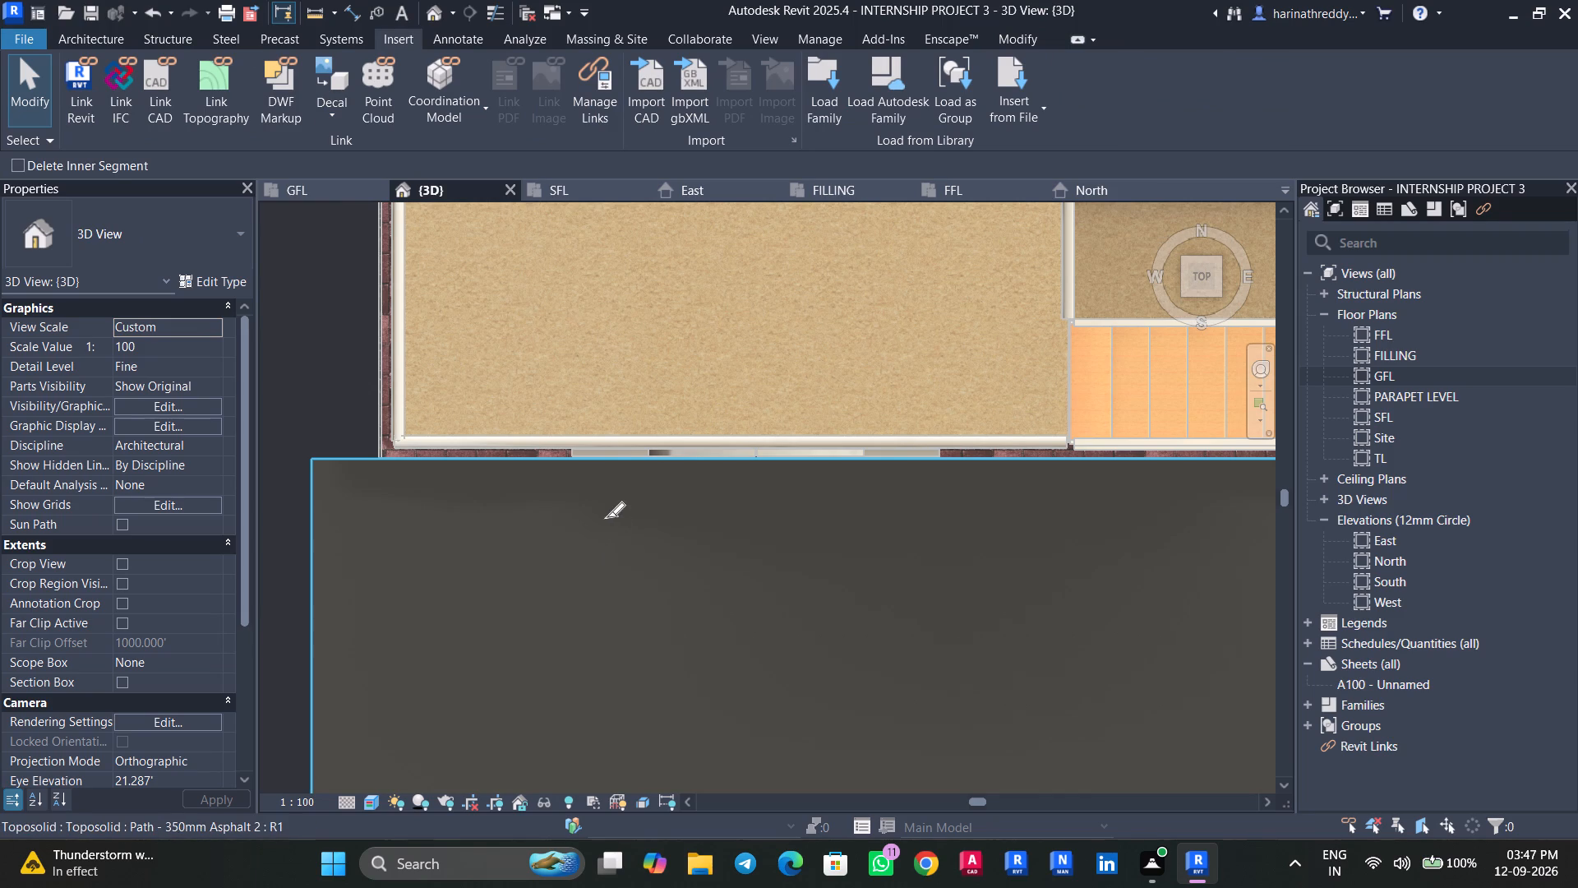
{"action": "left_click", "coordinate": [568, 458]}
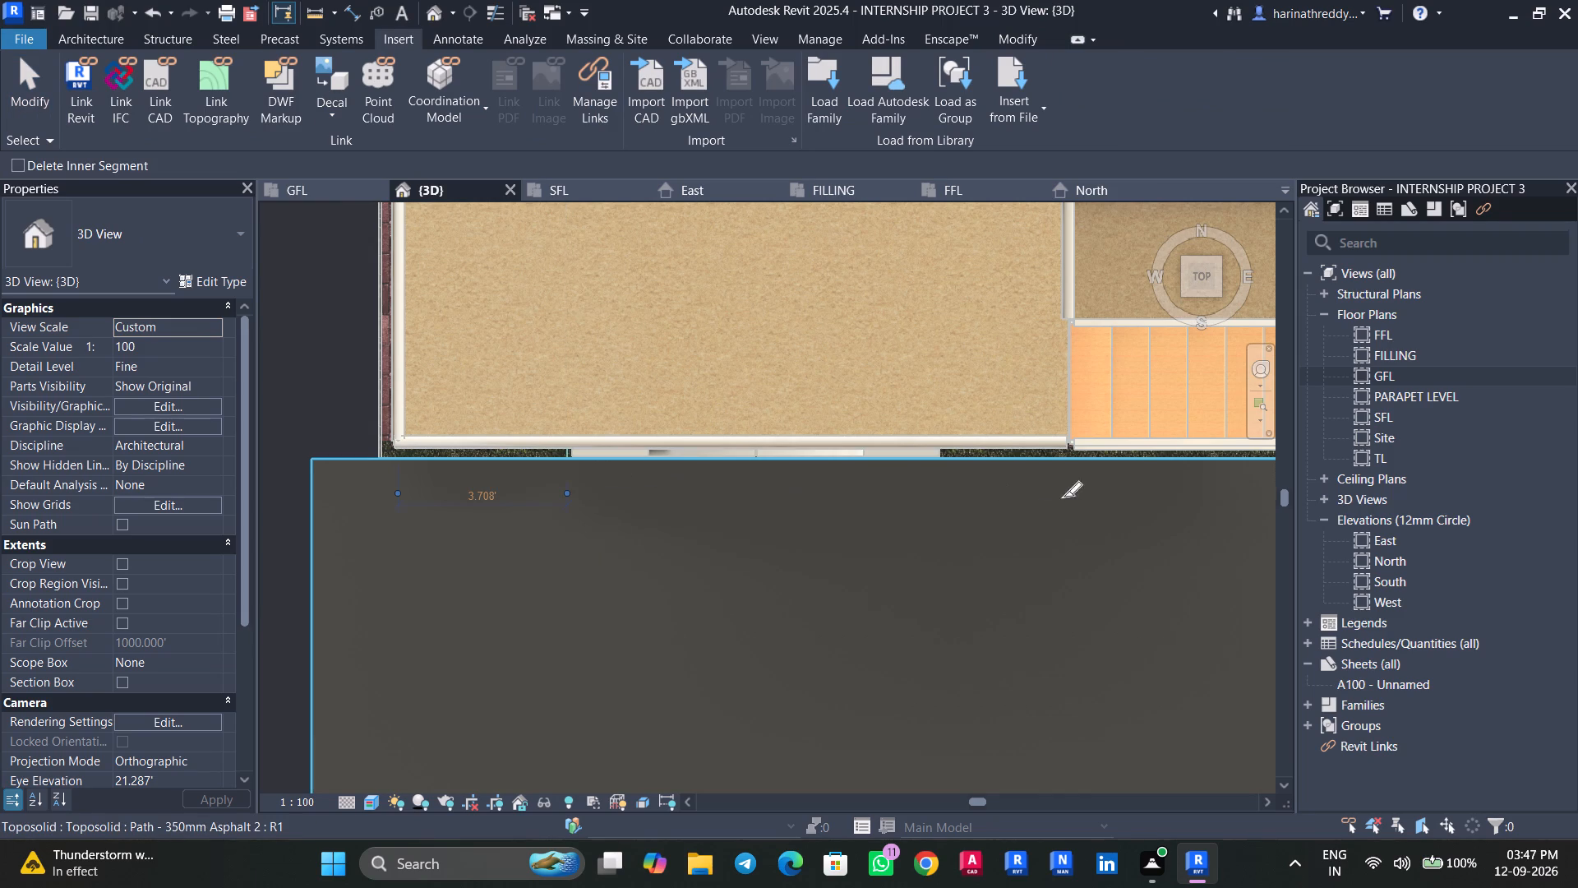
{"action": "left_click", "coordinate": [953, 457]}
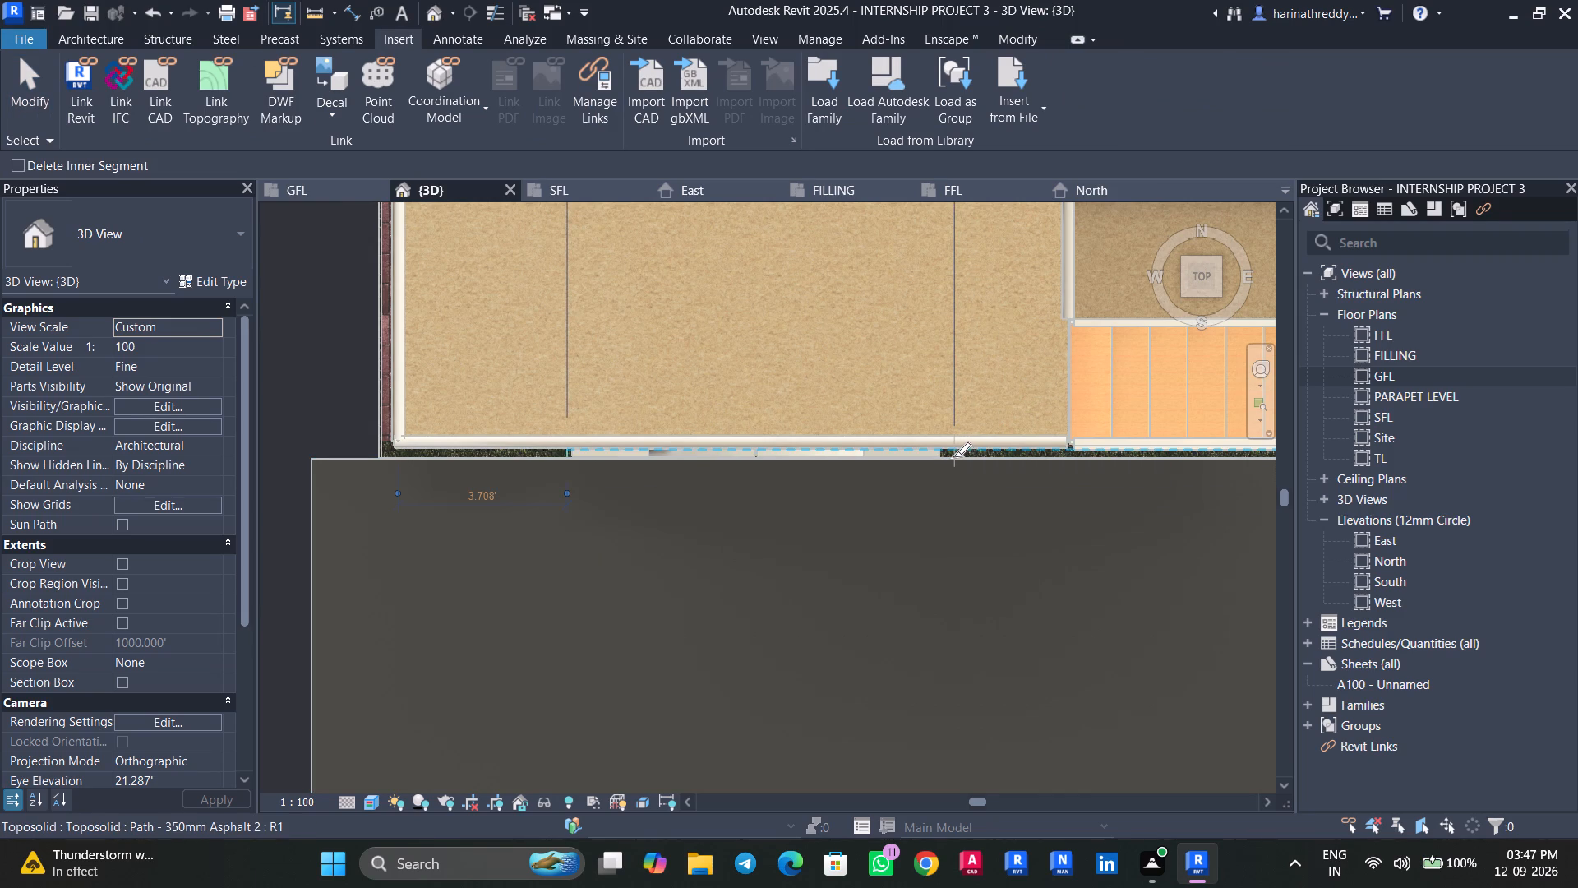
{"action": "key", "text": "Escape"}
{"action": "key", "text": "Escape"}
{"action": "key", "text": "Escape"}
Delete the outer wall segment that overlaps the gate.
{"action": "scroll", "coordinate": [655, 436], "scroll_direction": "up", "scroll_amount": 4}
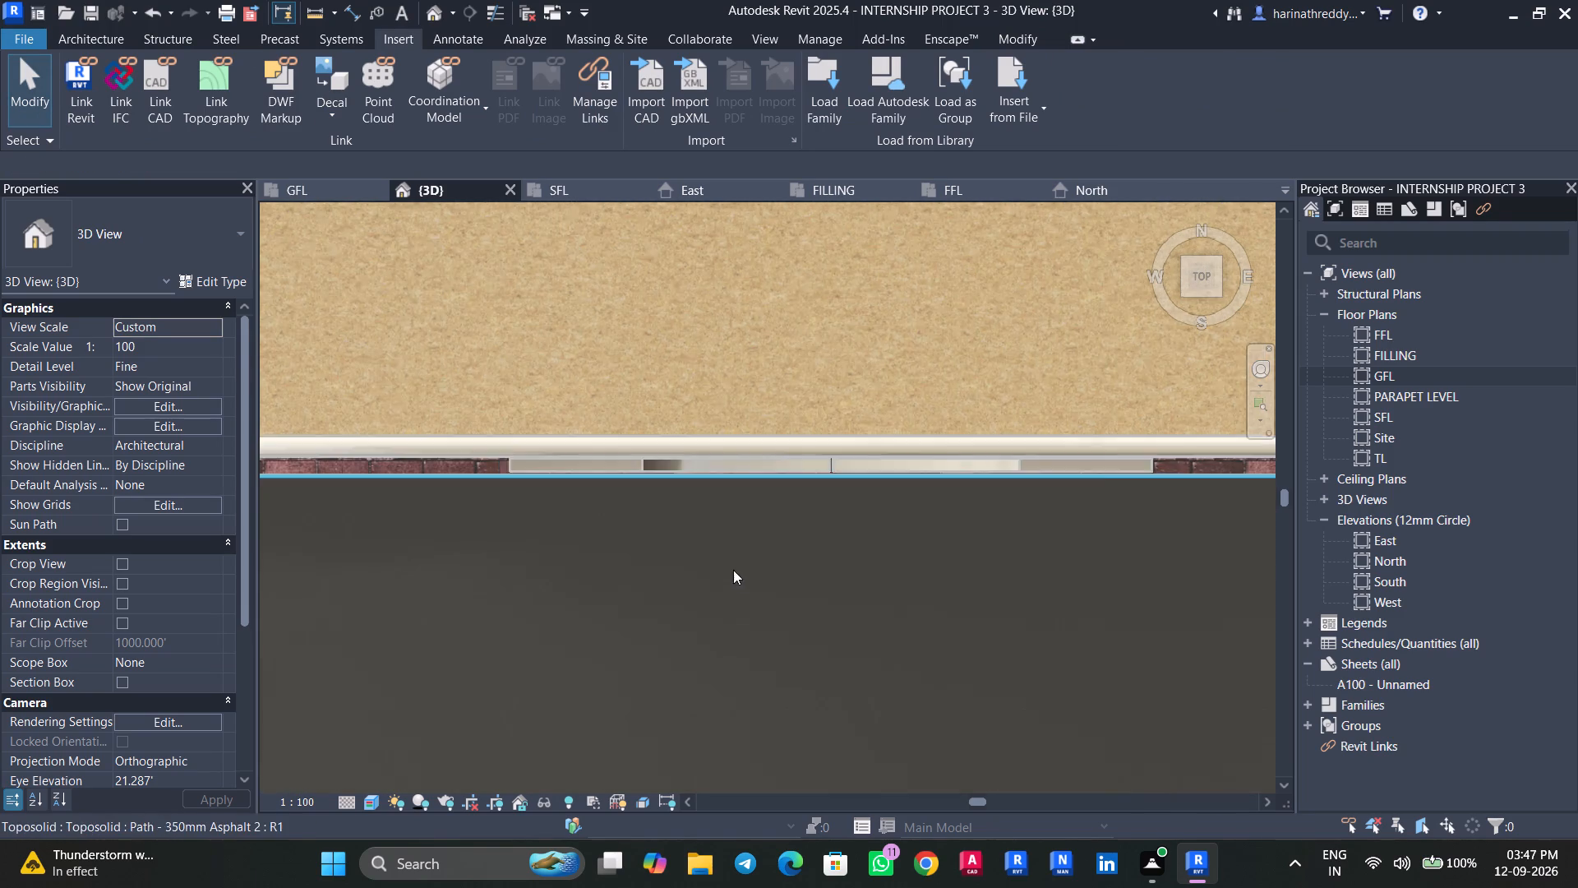
{"action": "scroll", "coordinate": [741, 571], "scroll_direction": "down", "scroll_amount": 2}
{"action": "middle_click_drag", "start_coordinate": [738, 594], "coordinate": [740, 357], "text": "shift"}
{"action": "left_click", "coordinate": [753, 470]}
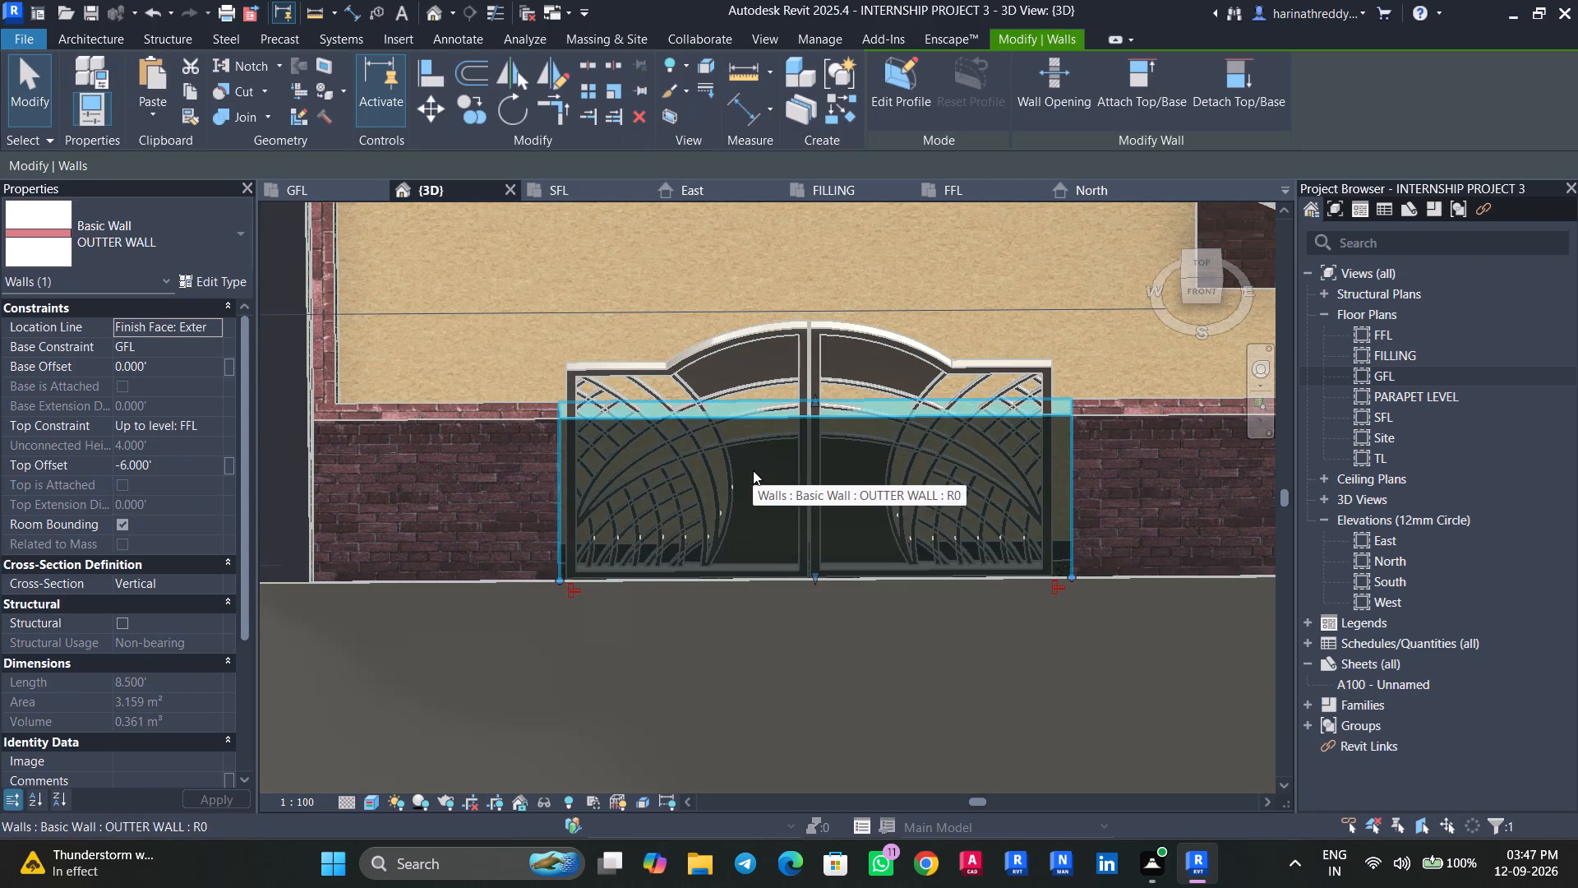
{"action": "key", "text": "Delete"}
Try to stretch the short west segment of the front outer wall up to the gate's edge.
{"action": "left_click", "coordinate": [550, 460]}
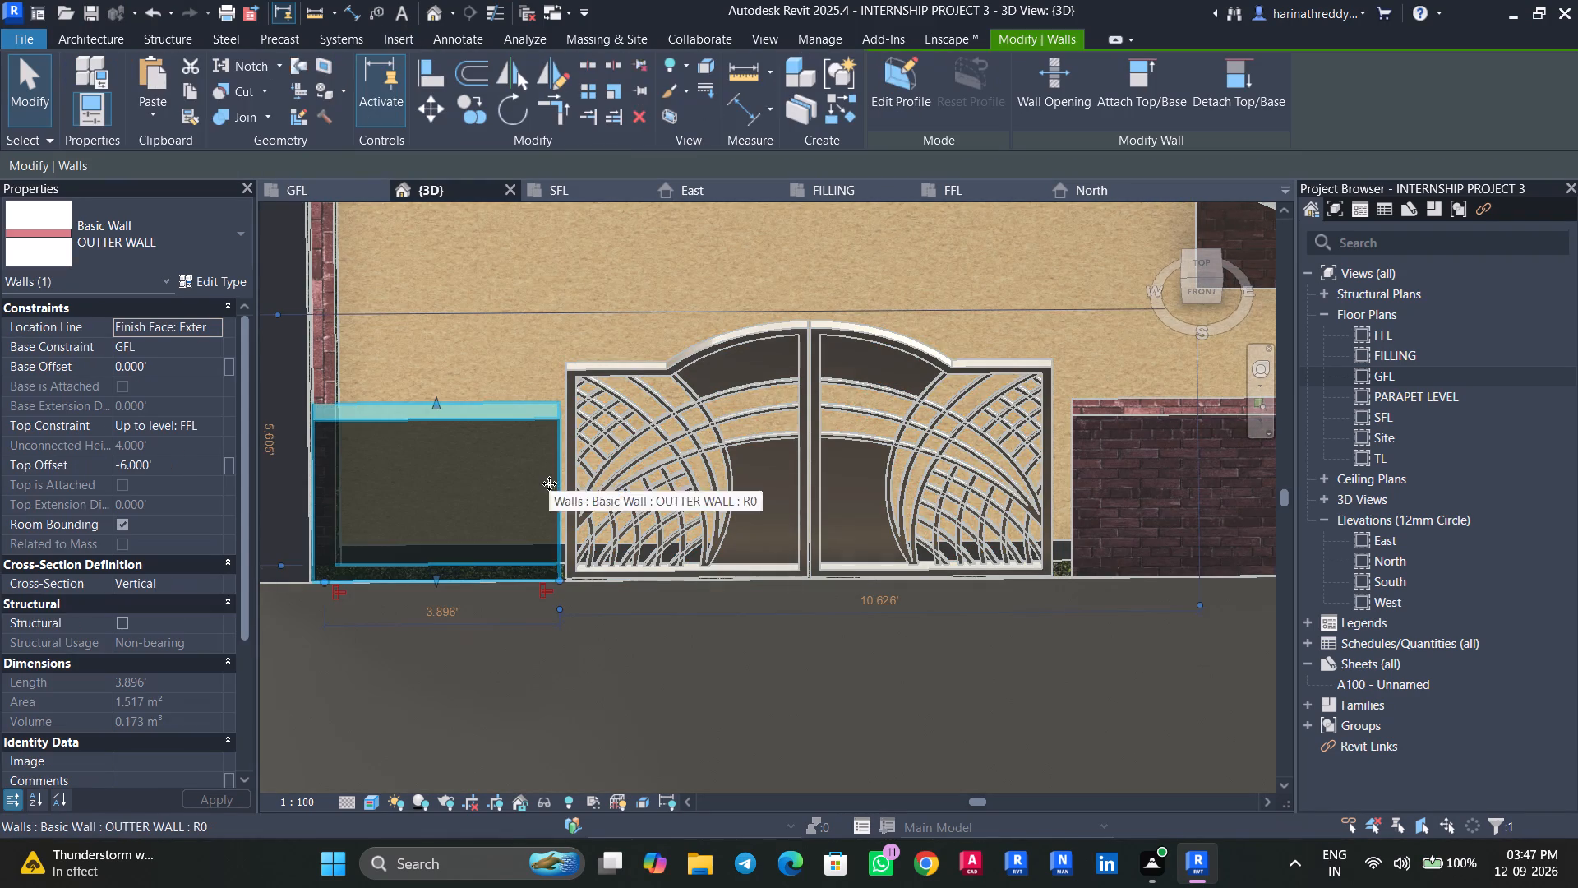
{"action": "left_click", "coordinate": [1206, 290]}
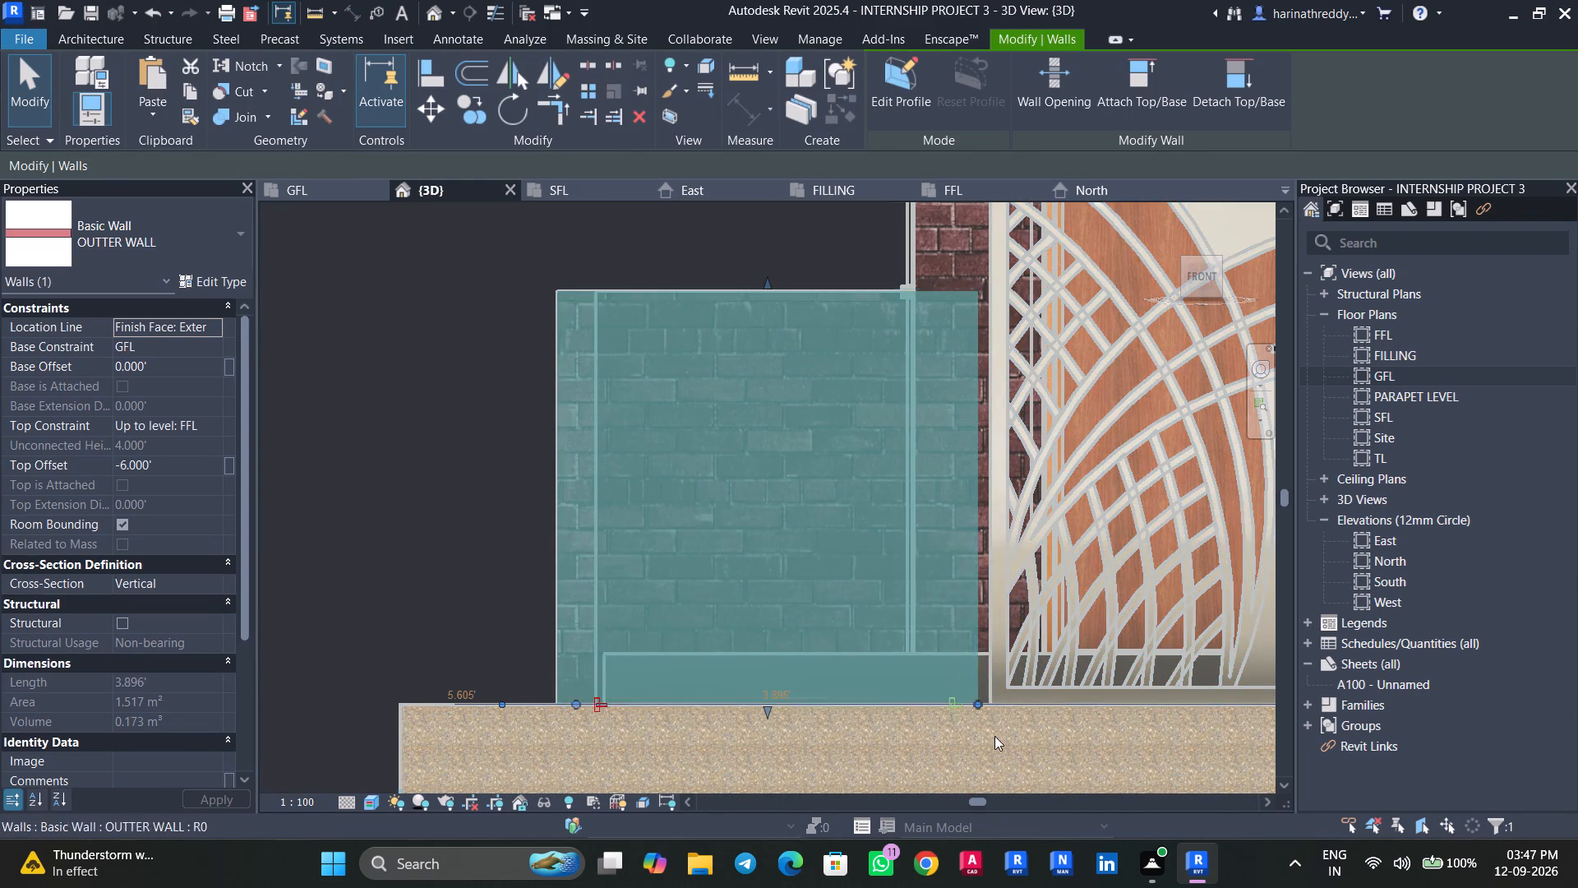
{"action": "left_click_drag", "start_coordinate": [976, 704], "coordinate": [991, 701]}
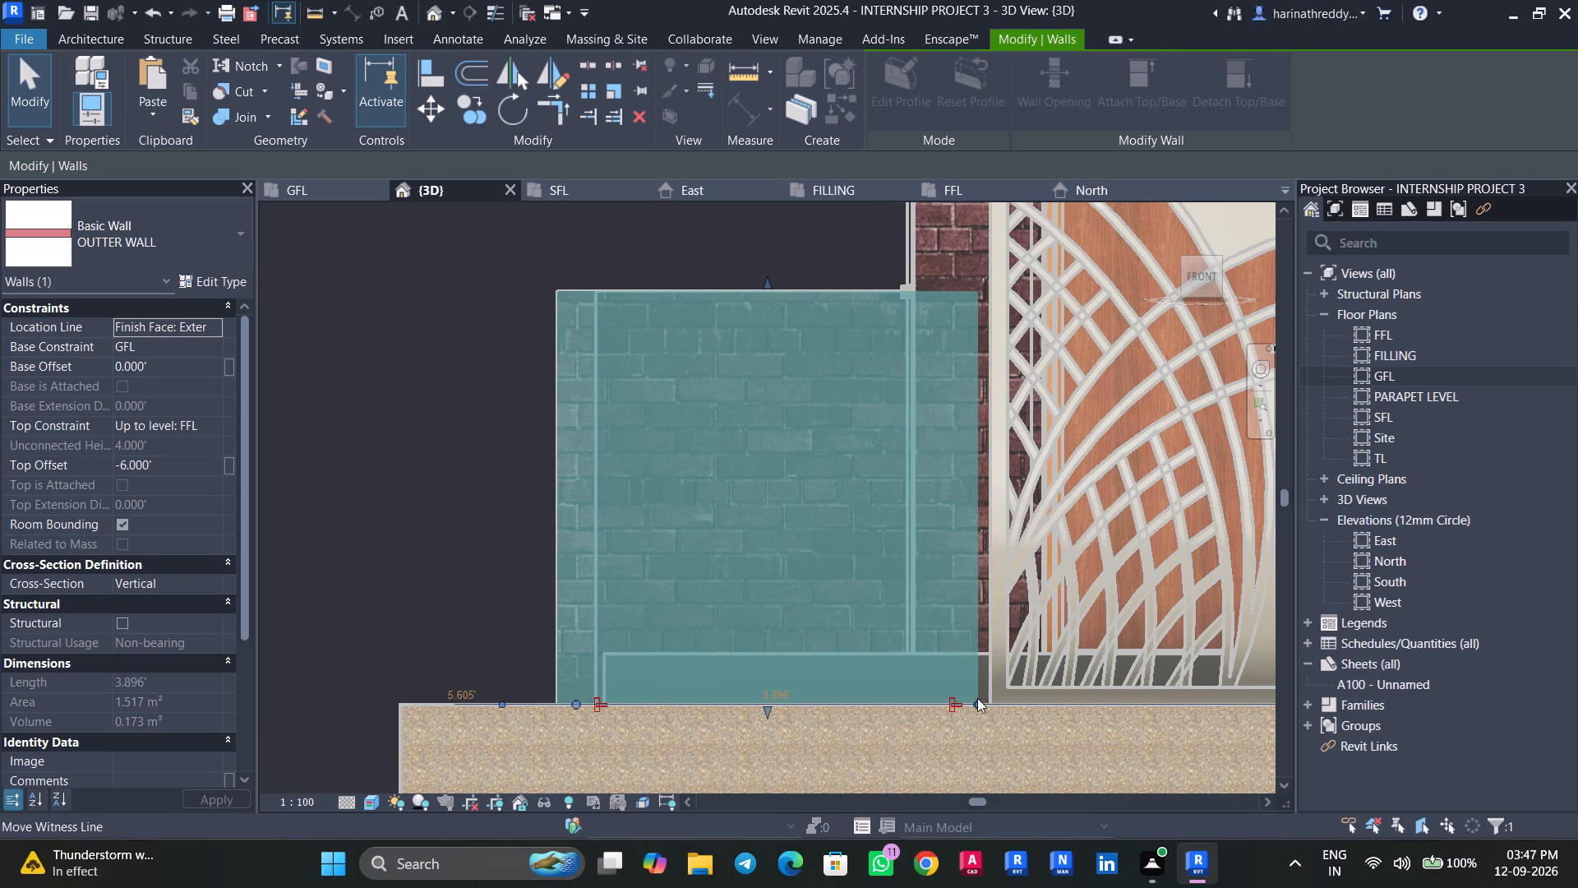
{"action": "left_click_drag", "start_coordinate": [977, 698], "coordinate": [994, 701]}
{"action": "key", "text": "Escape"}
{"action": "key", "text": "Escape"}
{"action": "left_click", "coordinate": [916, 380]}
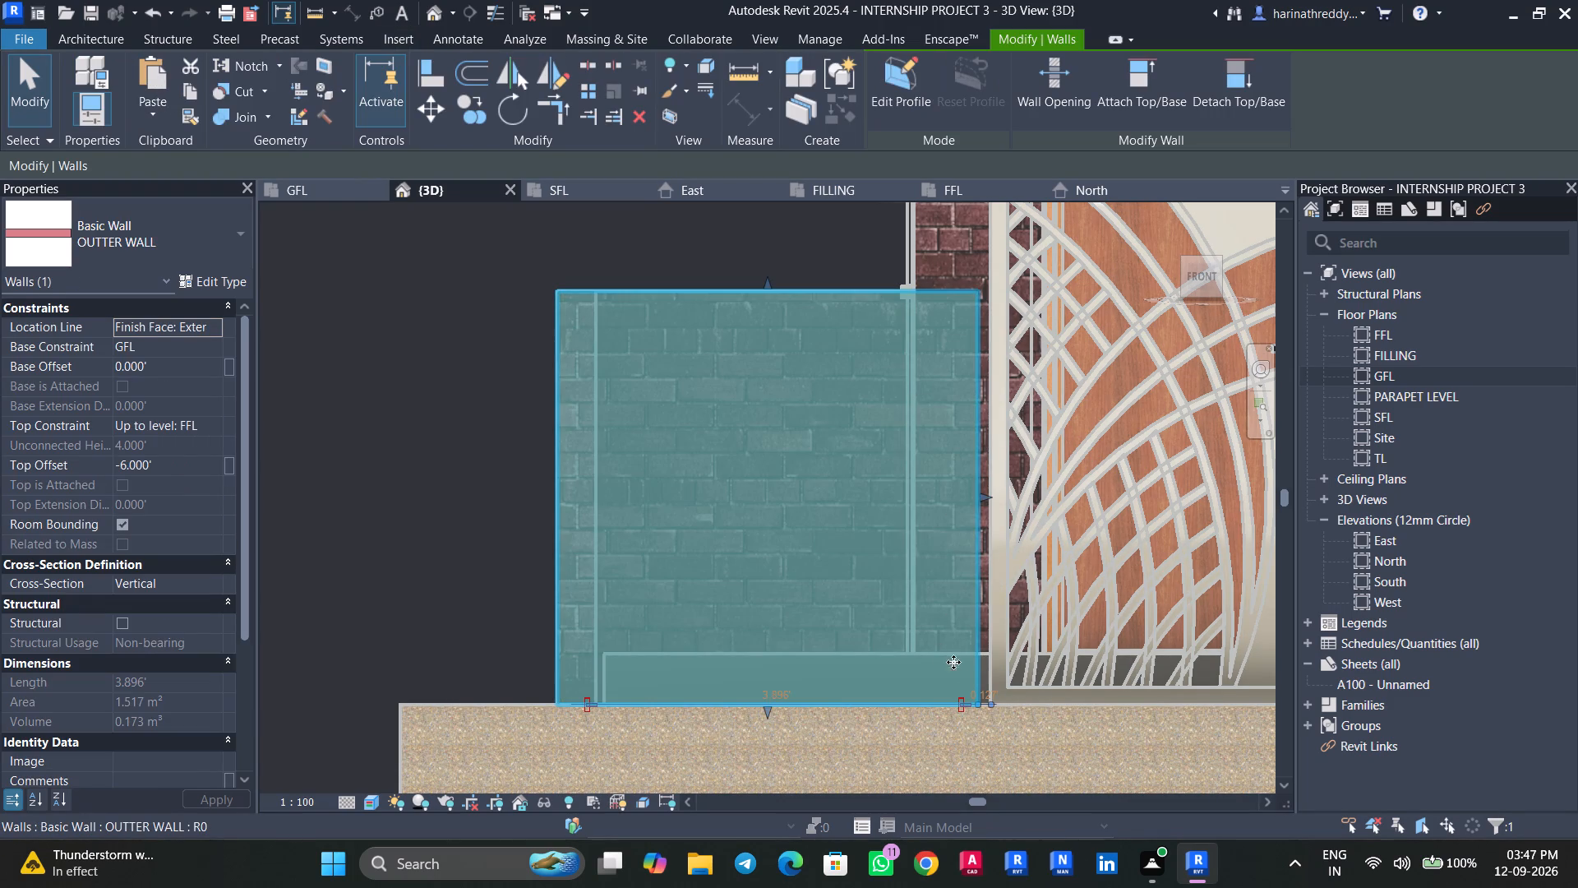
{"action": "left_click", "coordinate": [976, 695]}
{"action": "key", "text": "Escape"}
Set the distance between the short west wall segment's end and the gate to 0.
{"action": "scroll", "coordinate": [989, 696], "scroll_direction": "up", "scroll_amount": 3}
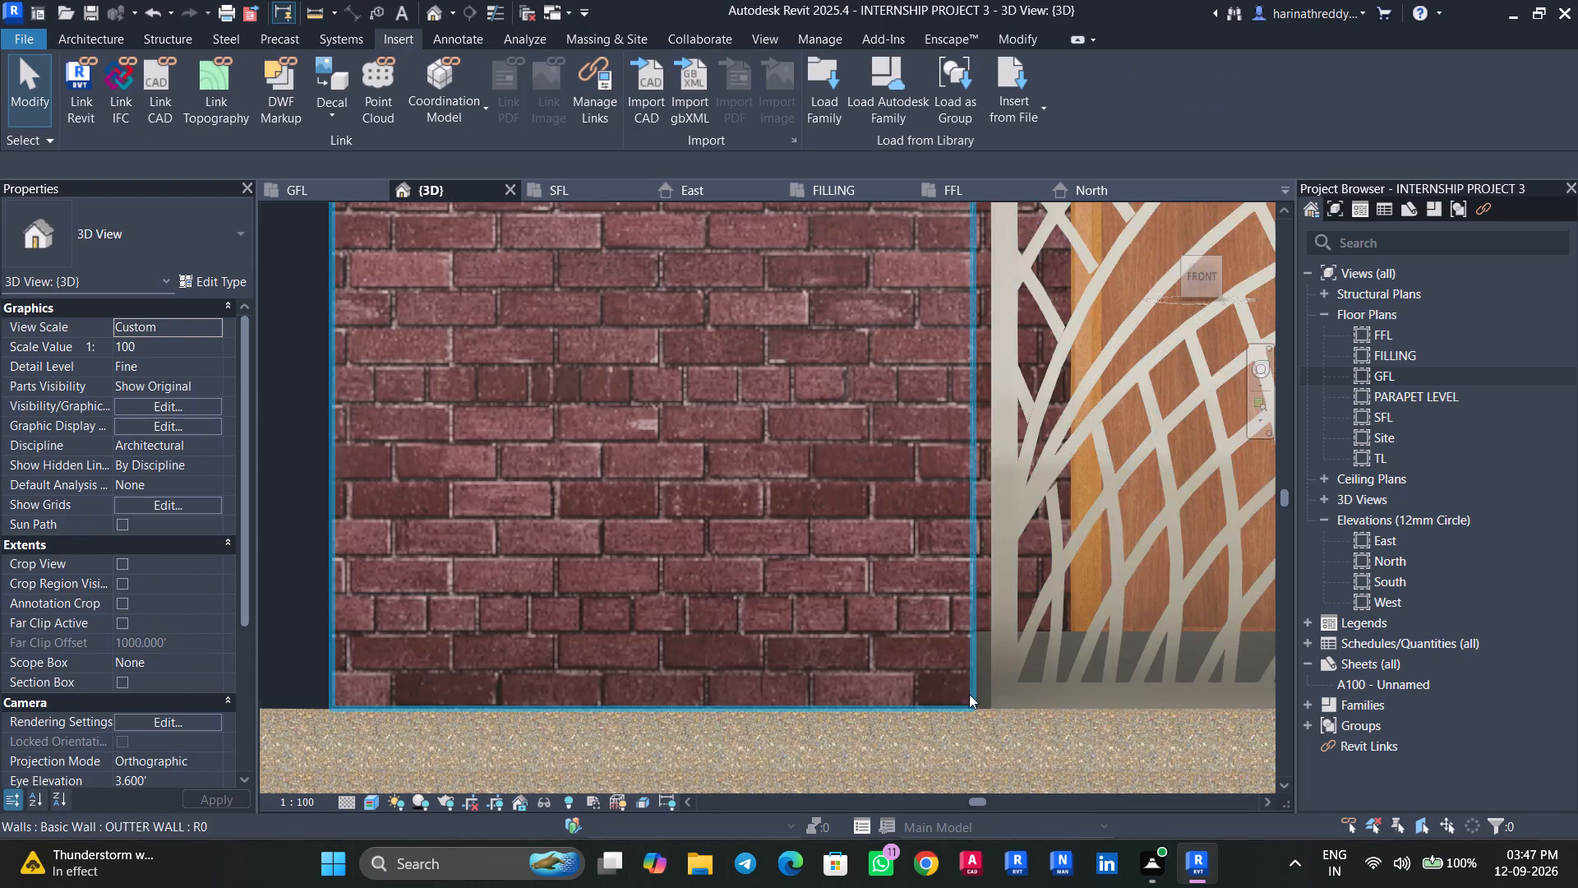
{"action": "left_click", "coordinate": [962, 684]}
{"action": "scroll", "coordinate": [975, 700], "scroll_direction": "up", "scroll_amount": 4}
{"action": "left_click", "coordinate": [995, 703]}
{"action": "key", "text": "0"}
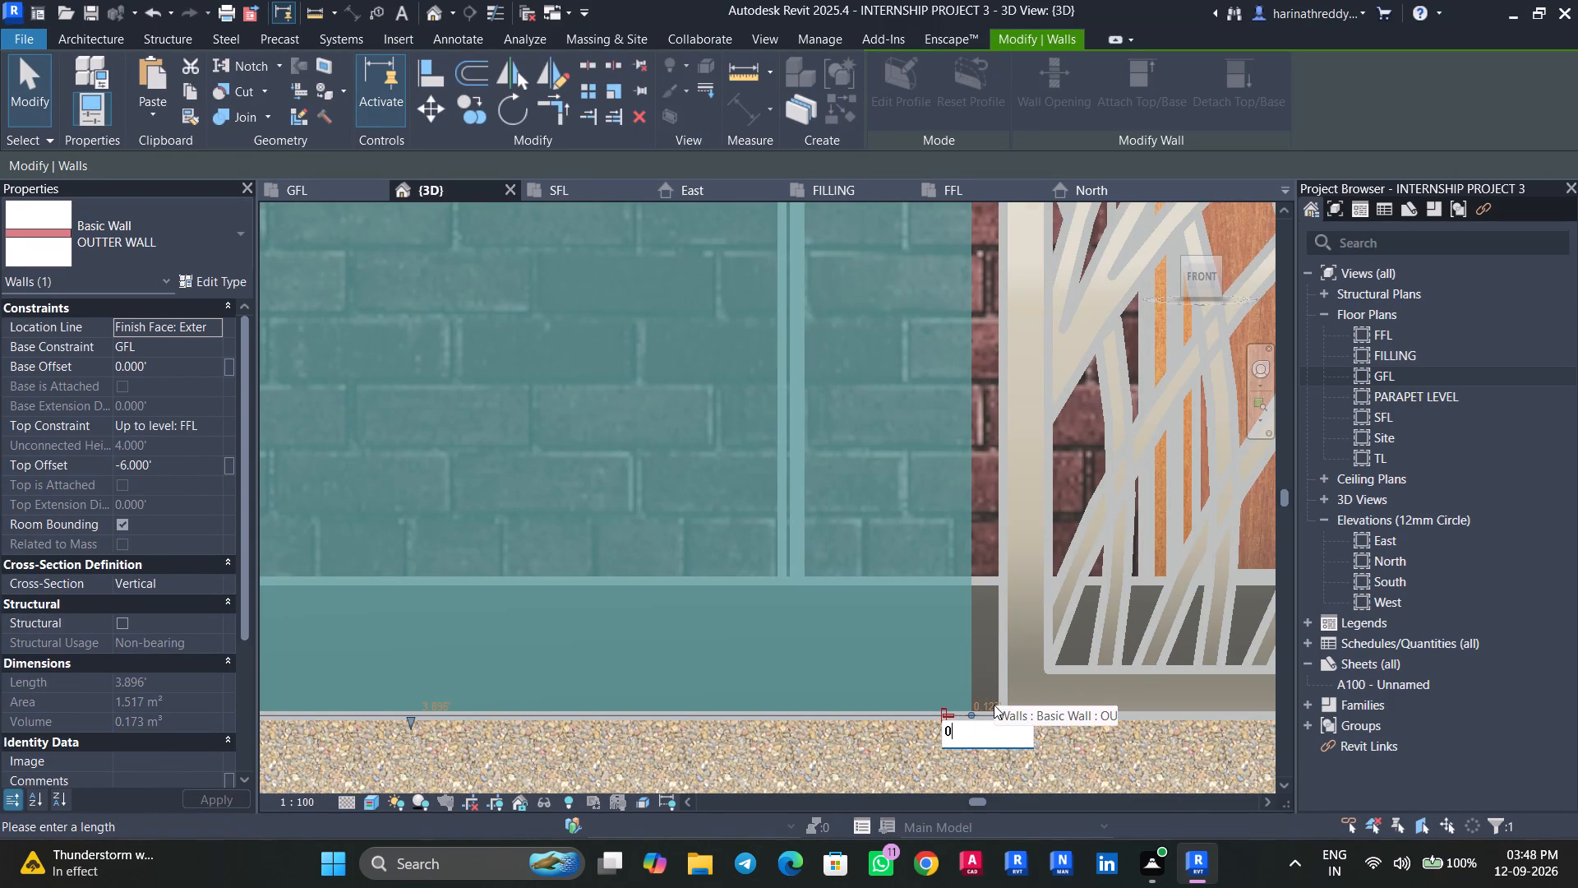
{"action": "left_click", "coordinate": [1145, 772]}
{"action": "scroll", "coordinate": [1080, 756], "scroll_direction": "down", "scroll_amount": 4}
{"action": "scroll", "coordinate": [1080, 754], "scroll_direction": "up", "scroll_amount": 1}
{"action": "scroll", "coordinate": [1080, 754], "scroll_direction": "down", "scroll_amount": 3}
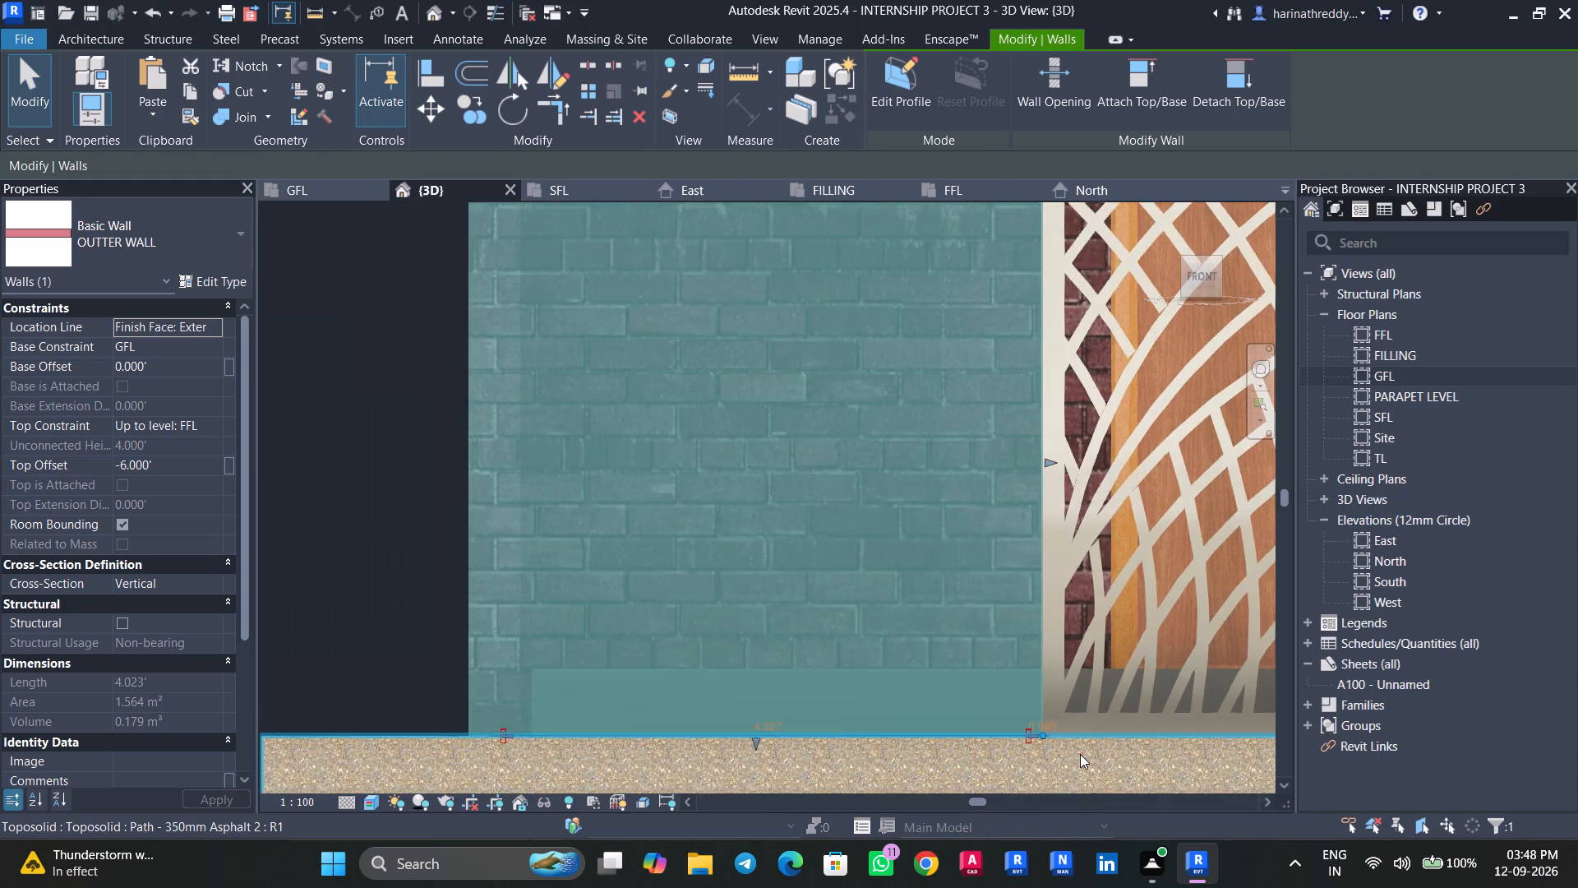
{"action": "scroll", "coordinate": [1080, 754], "scroll_direction": "down", "scroll_amount": 3}
{"action": "middle_click_drag", "start_coordinate": [1077, 752], "coordinate": [460, 705]}
{"action": "key", "text": "Escape"}
{"action": "key", "text": "Escape"}
Extend the east segment of the front outer wall to meet the gate's edge.
{"action": "left_click", "coordinate": [1179, 639]}
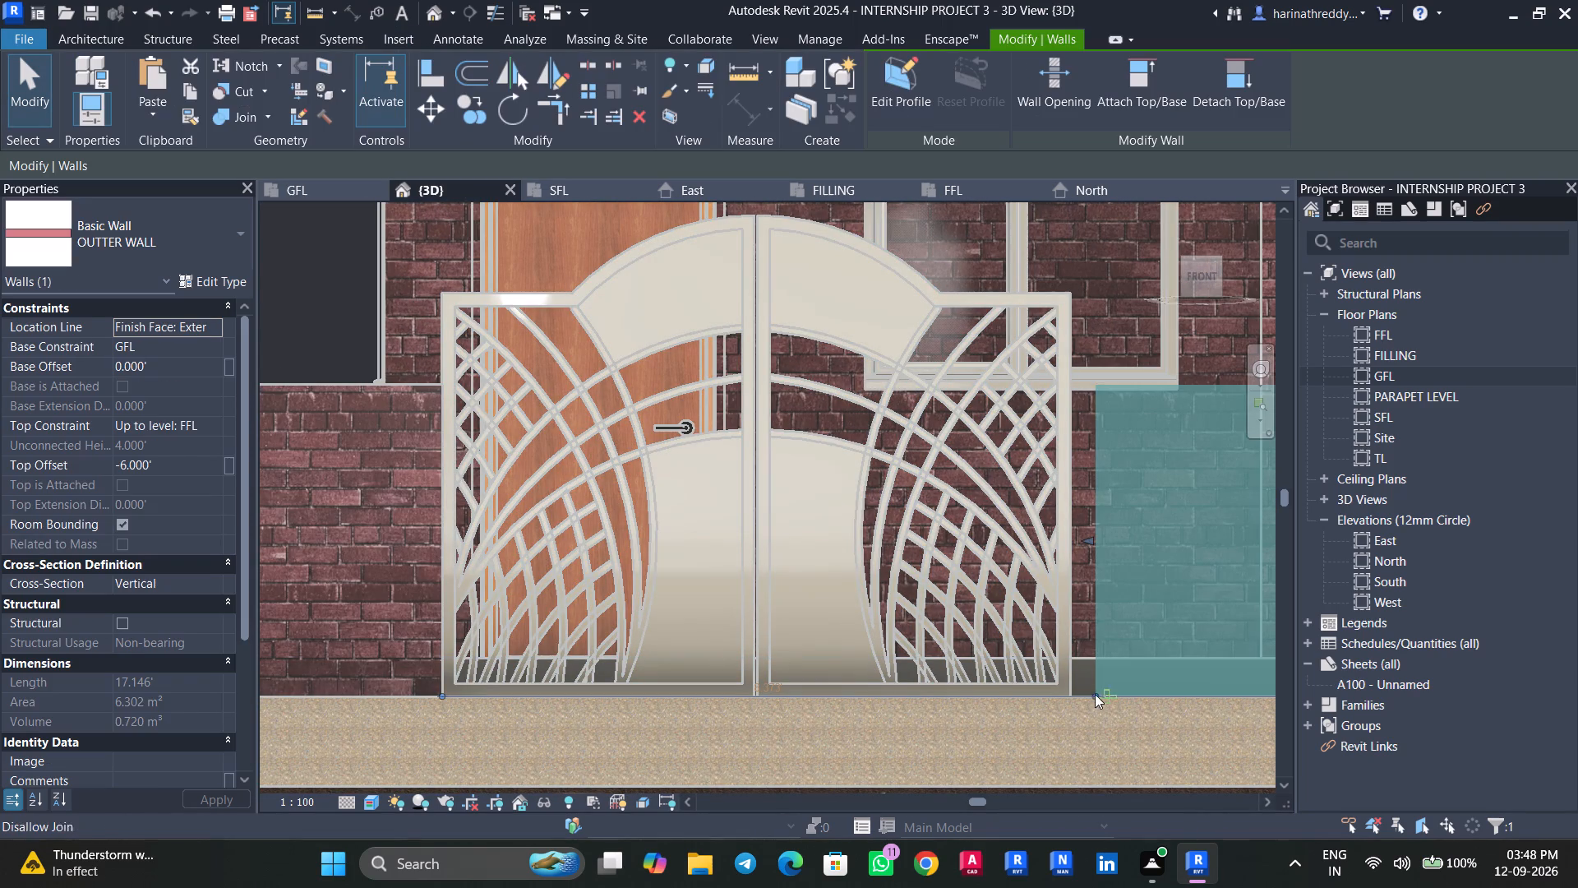
{"action": "left_click_drag", "start_coordinate": [1087, 542], "coordinate": [1070, 541]}
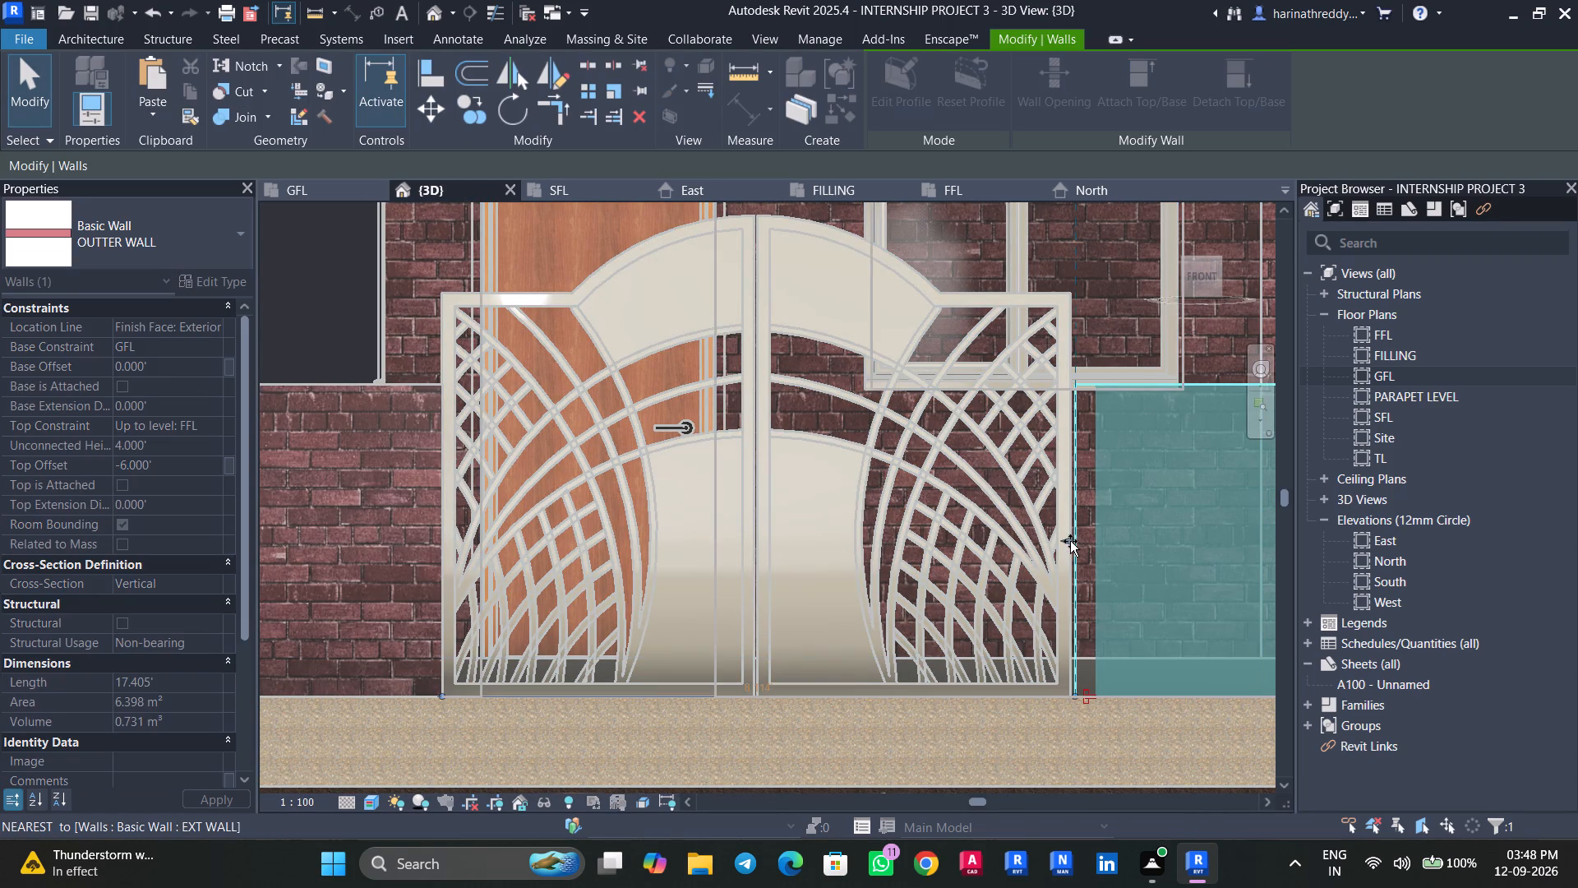
{"action": "left_click_drag", "start_coordinate": [1070, 541], "coordinate": [1063, 541]}
{"action": "key", "text": "Escape"}
{"action": "key", "text": "Escape"}
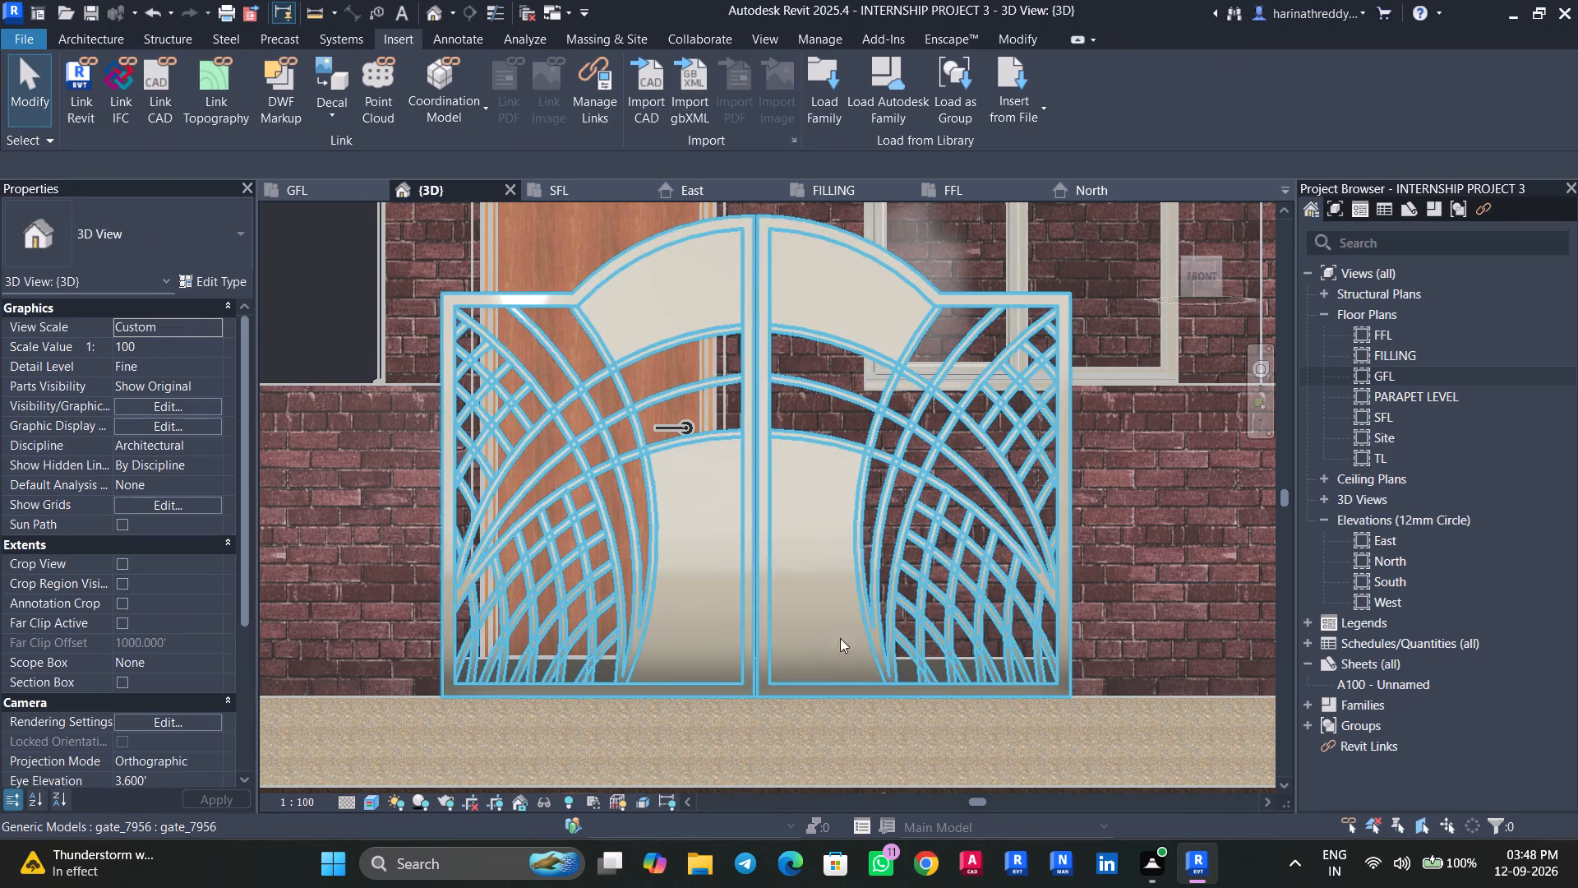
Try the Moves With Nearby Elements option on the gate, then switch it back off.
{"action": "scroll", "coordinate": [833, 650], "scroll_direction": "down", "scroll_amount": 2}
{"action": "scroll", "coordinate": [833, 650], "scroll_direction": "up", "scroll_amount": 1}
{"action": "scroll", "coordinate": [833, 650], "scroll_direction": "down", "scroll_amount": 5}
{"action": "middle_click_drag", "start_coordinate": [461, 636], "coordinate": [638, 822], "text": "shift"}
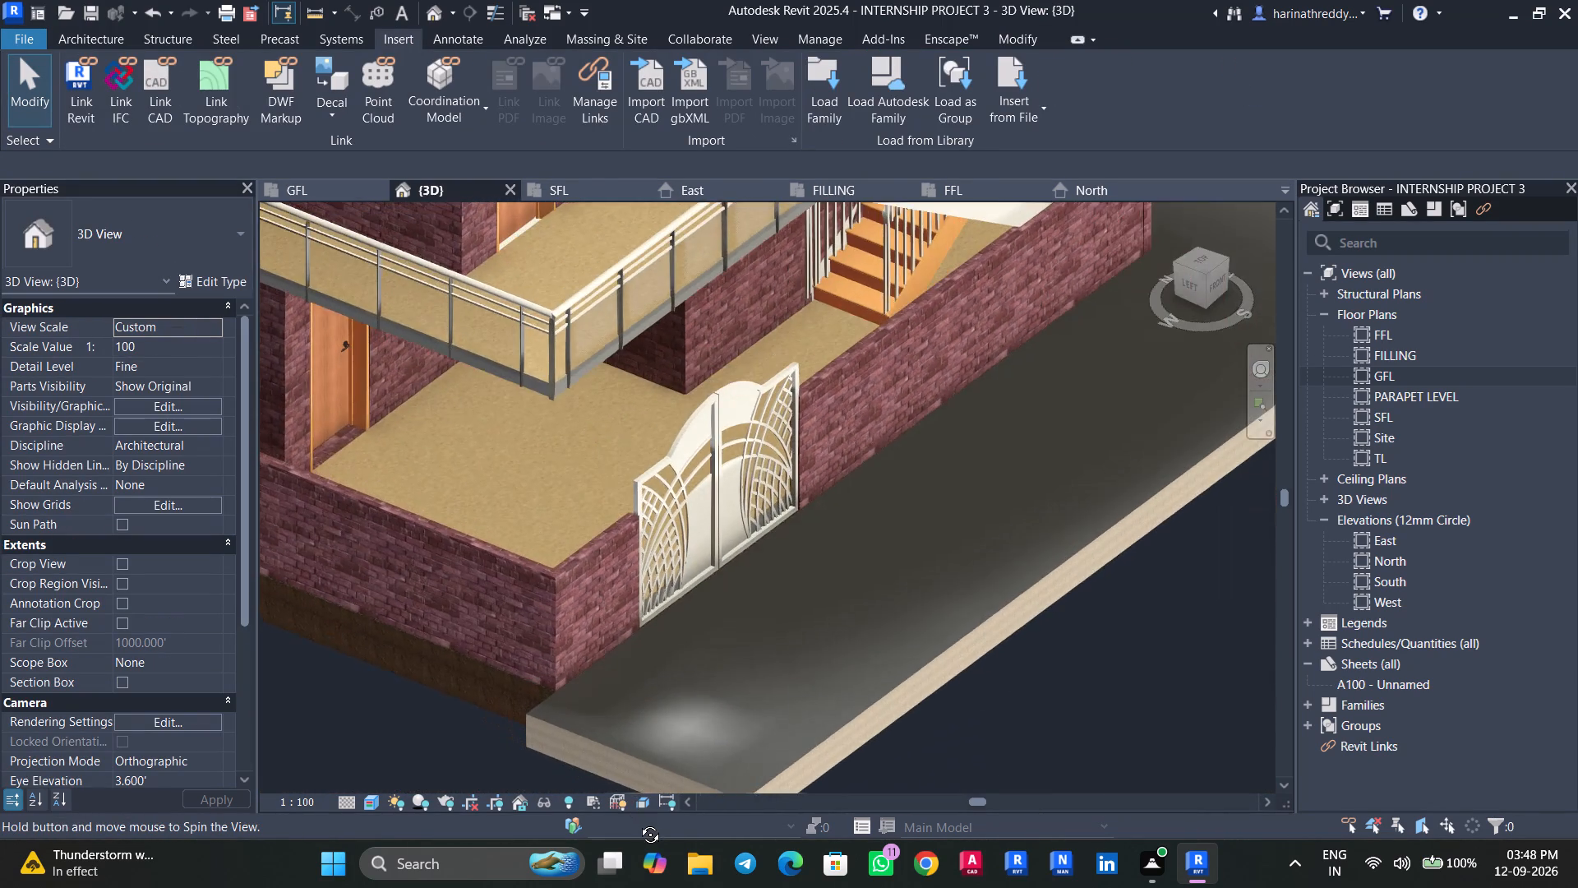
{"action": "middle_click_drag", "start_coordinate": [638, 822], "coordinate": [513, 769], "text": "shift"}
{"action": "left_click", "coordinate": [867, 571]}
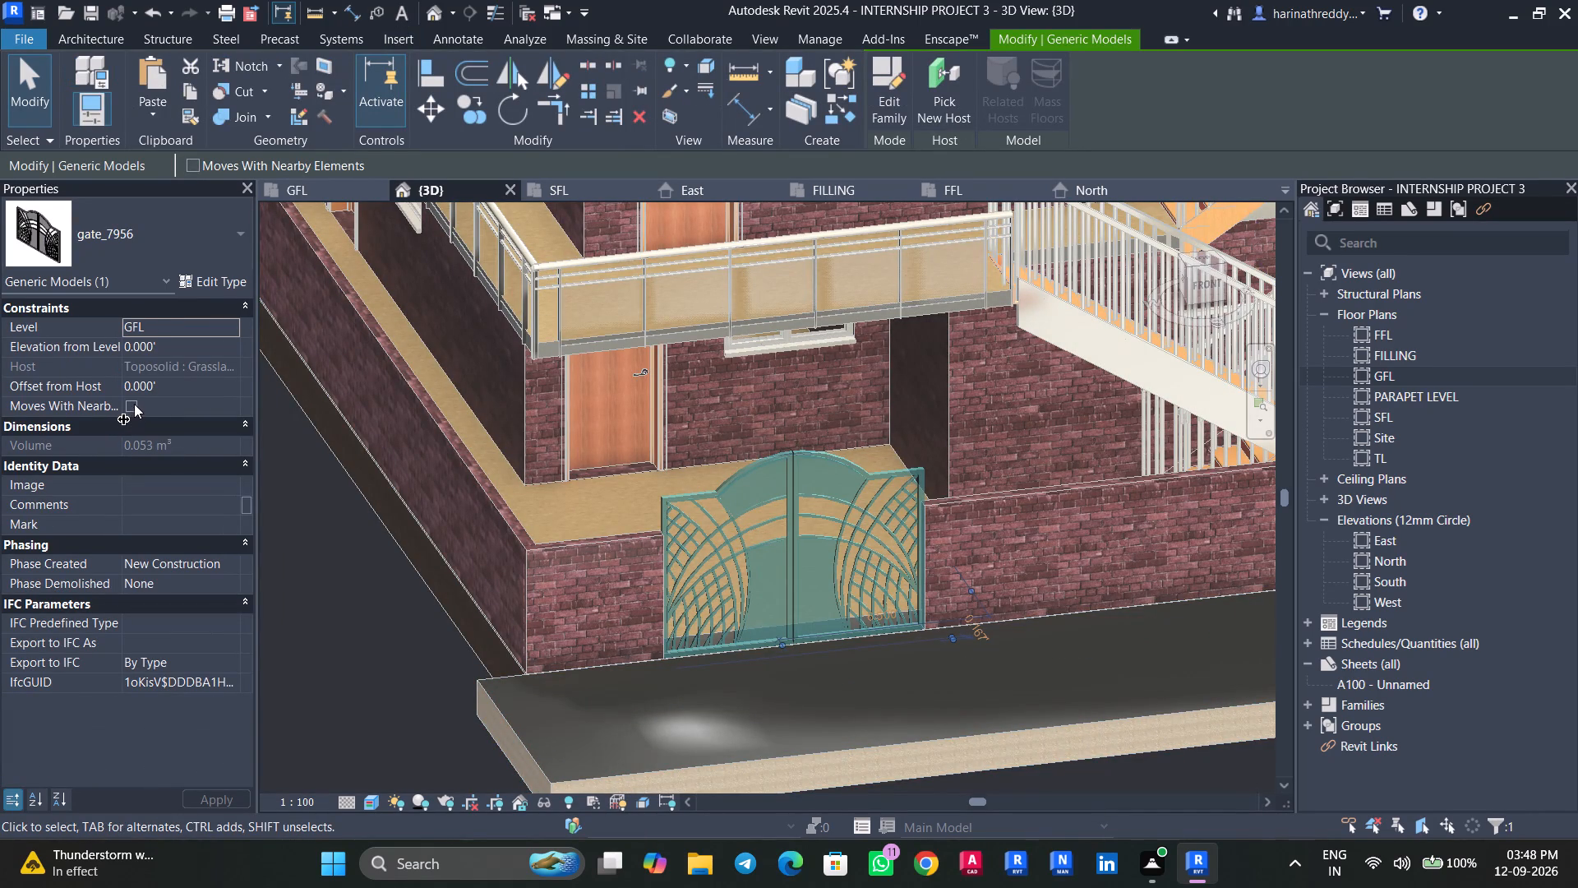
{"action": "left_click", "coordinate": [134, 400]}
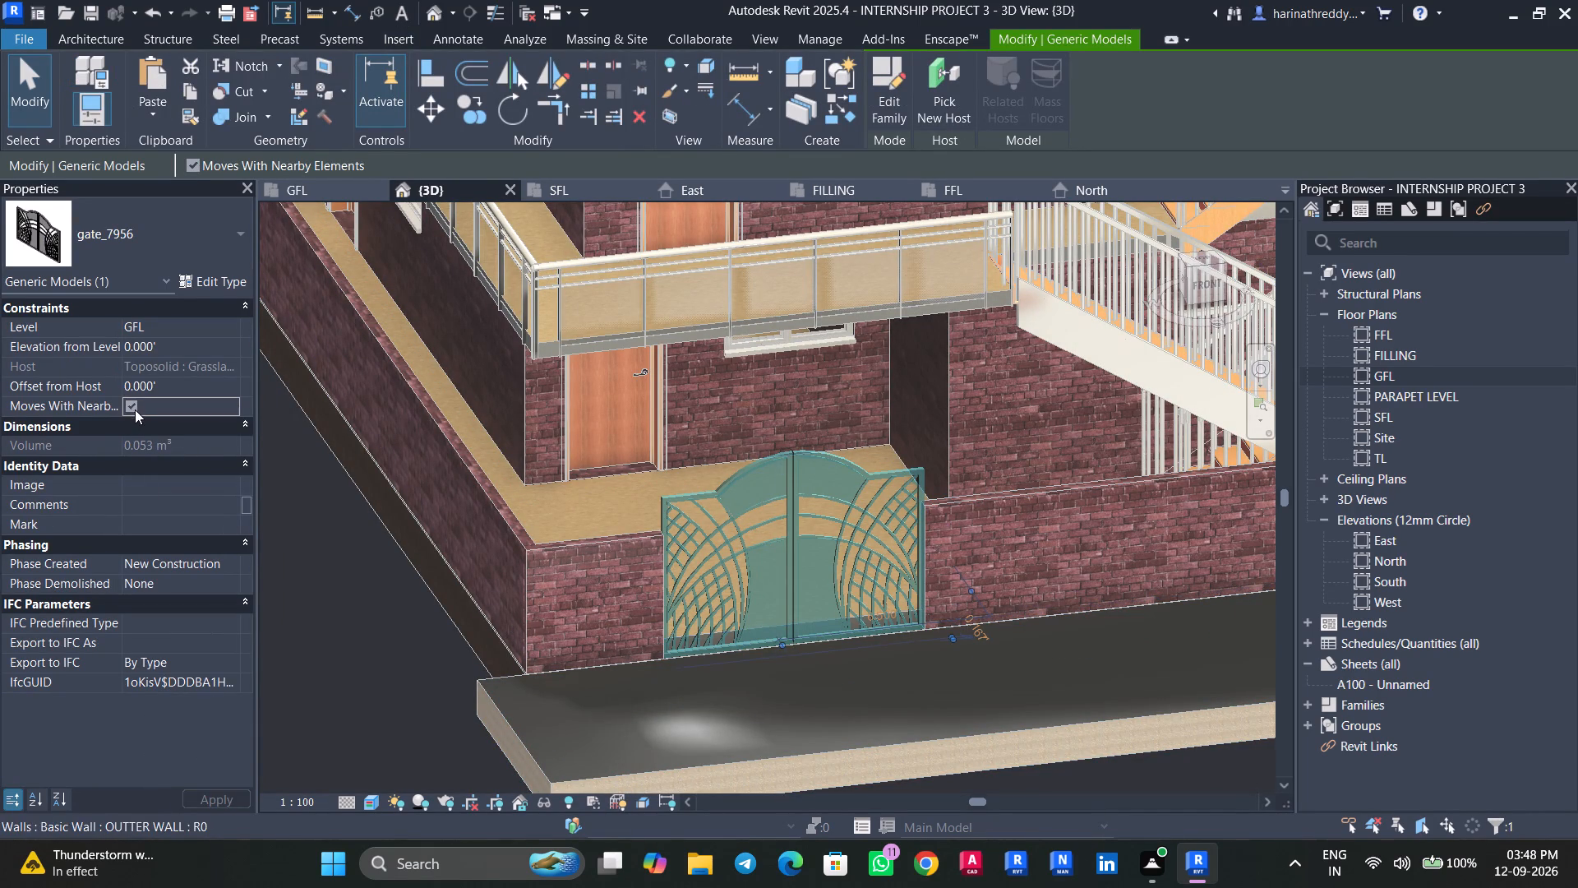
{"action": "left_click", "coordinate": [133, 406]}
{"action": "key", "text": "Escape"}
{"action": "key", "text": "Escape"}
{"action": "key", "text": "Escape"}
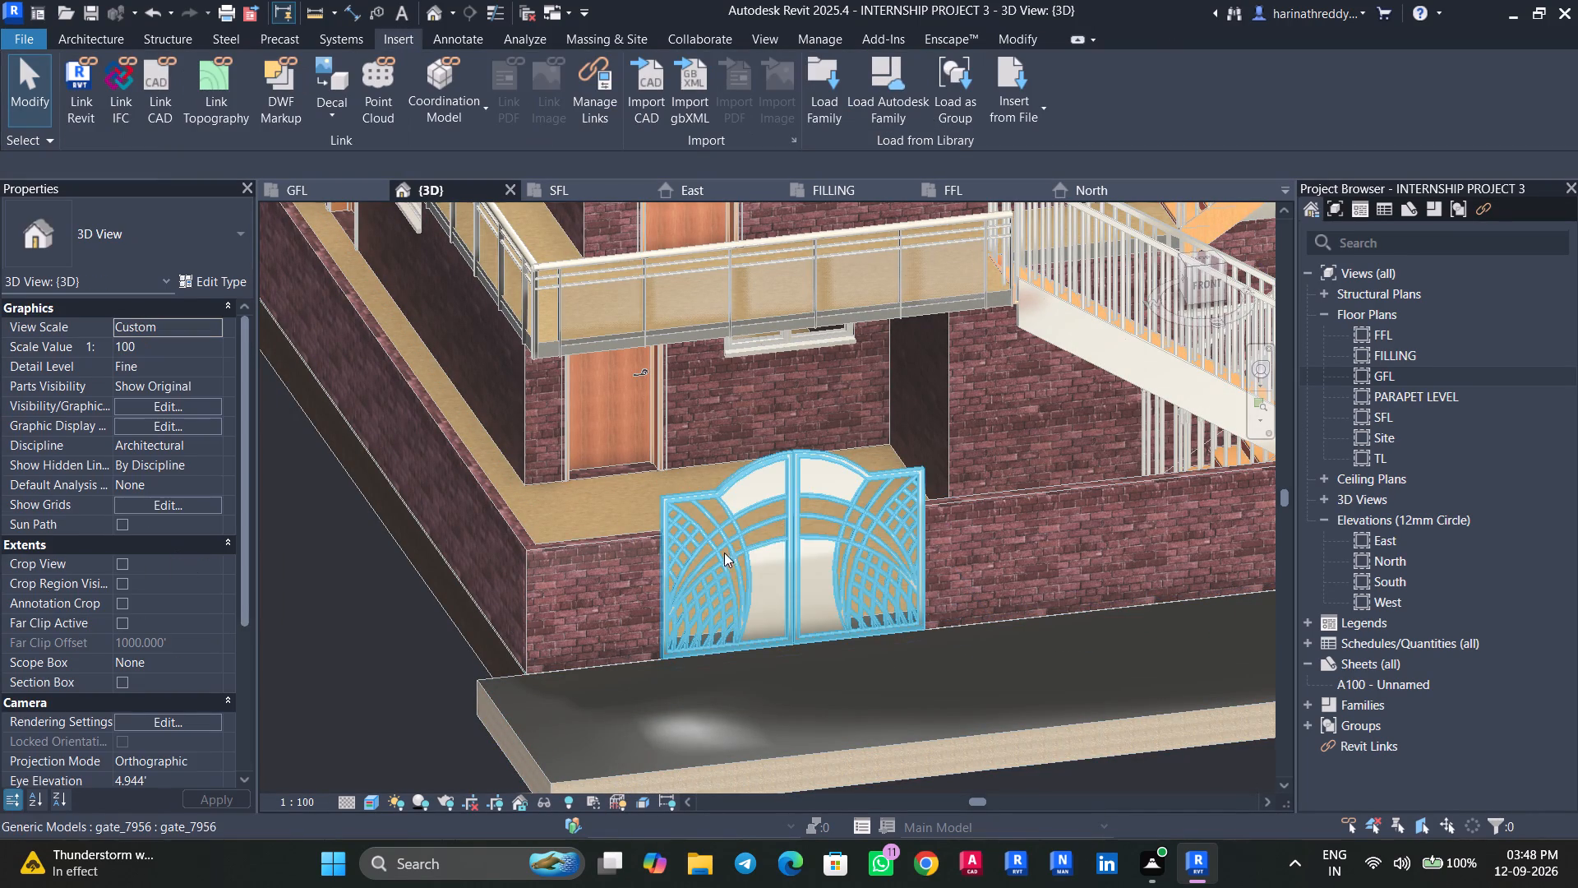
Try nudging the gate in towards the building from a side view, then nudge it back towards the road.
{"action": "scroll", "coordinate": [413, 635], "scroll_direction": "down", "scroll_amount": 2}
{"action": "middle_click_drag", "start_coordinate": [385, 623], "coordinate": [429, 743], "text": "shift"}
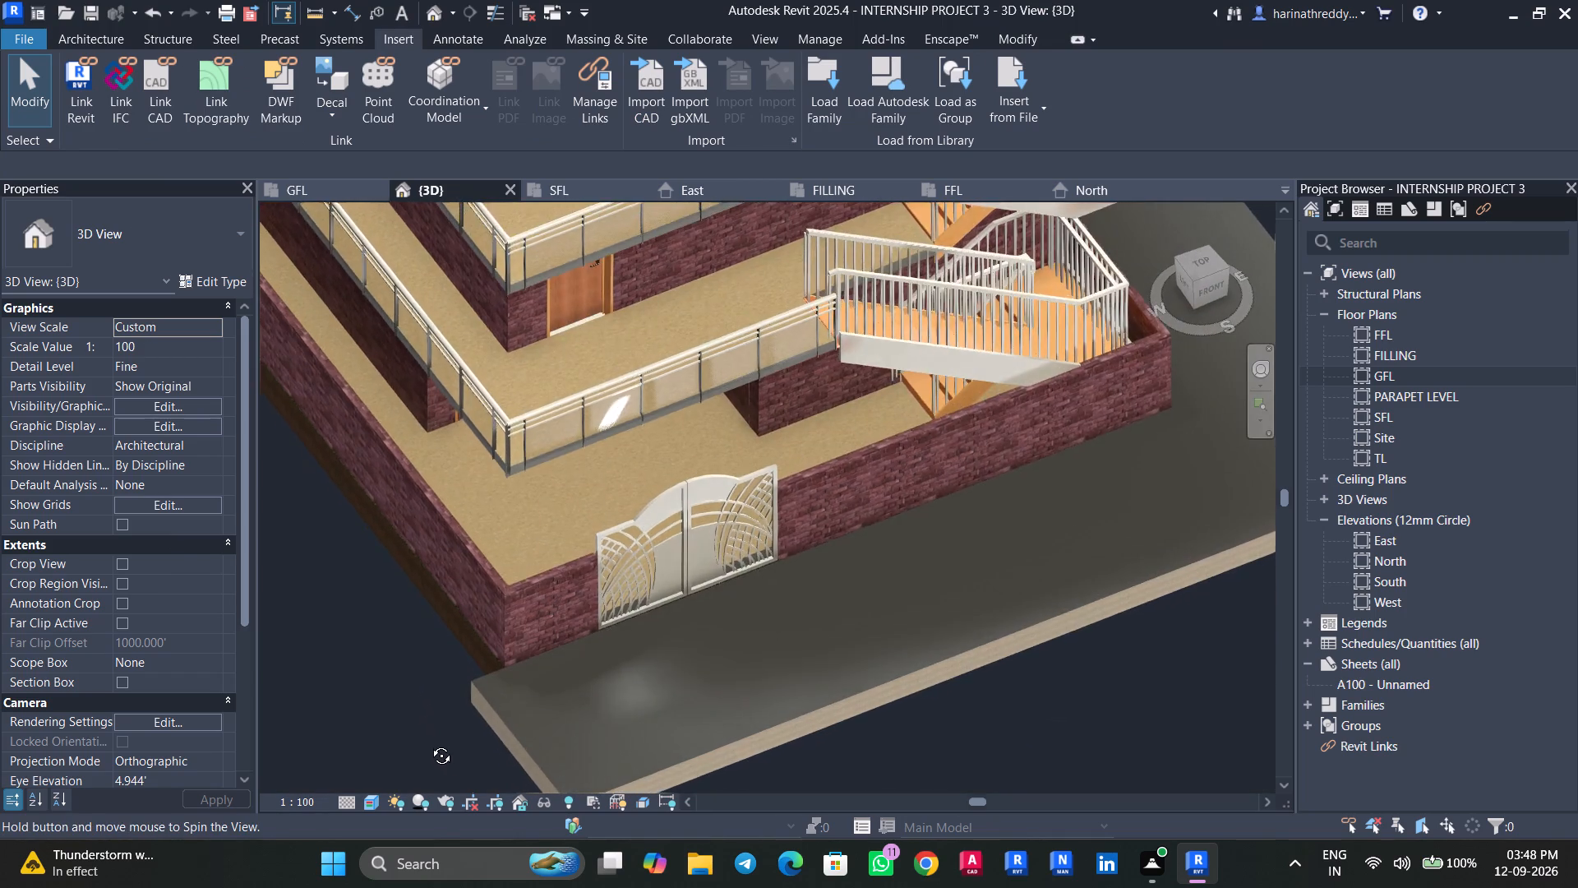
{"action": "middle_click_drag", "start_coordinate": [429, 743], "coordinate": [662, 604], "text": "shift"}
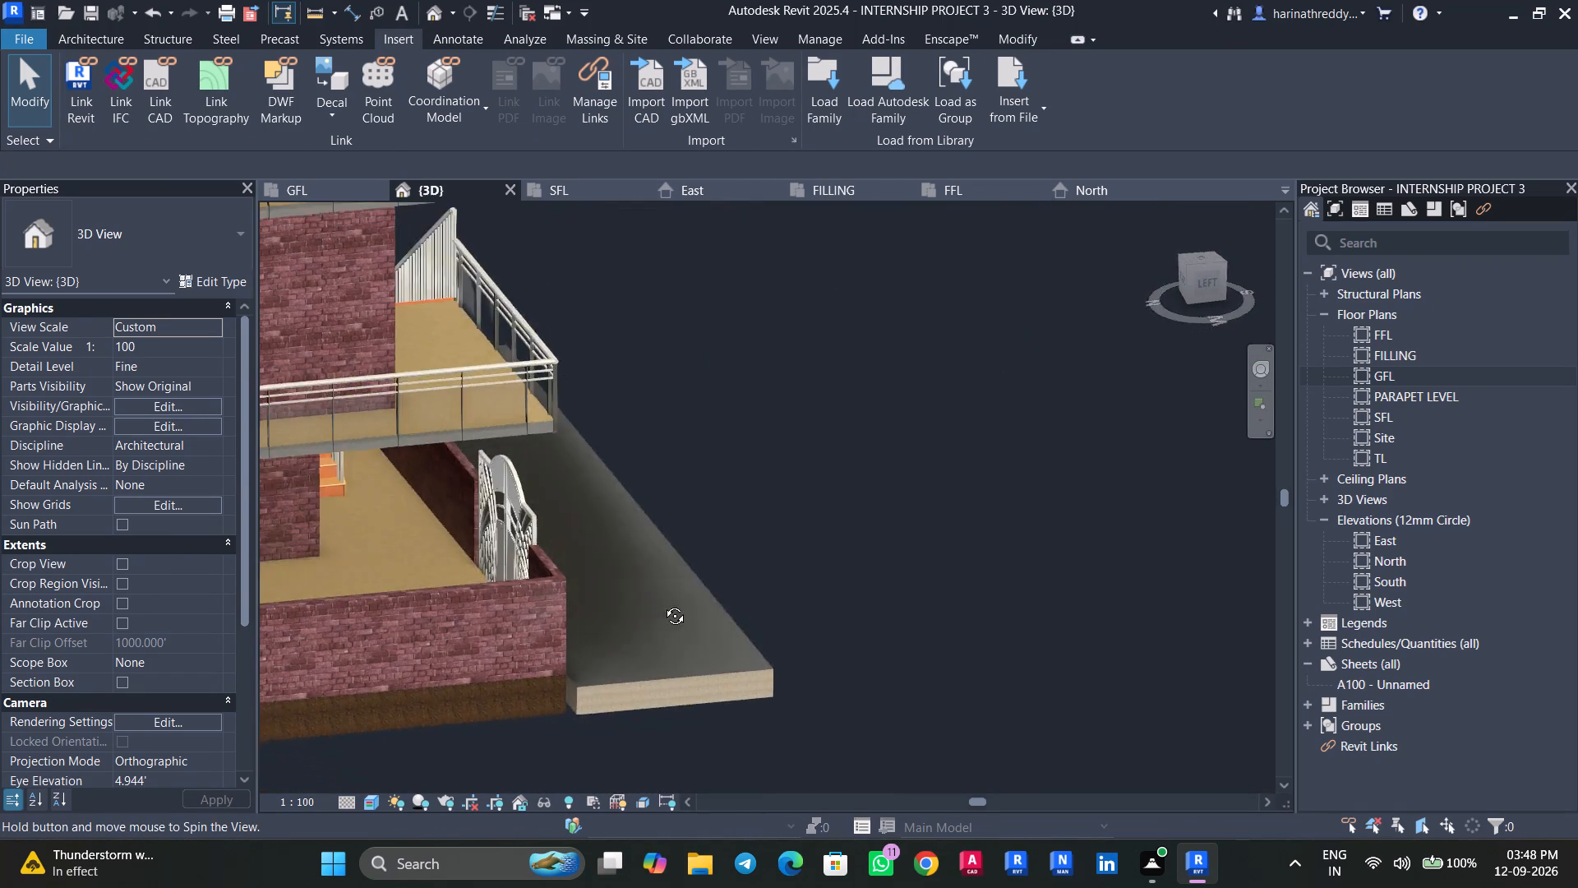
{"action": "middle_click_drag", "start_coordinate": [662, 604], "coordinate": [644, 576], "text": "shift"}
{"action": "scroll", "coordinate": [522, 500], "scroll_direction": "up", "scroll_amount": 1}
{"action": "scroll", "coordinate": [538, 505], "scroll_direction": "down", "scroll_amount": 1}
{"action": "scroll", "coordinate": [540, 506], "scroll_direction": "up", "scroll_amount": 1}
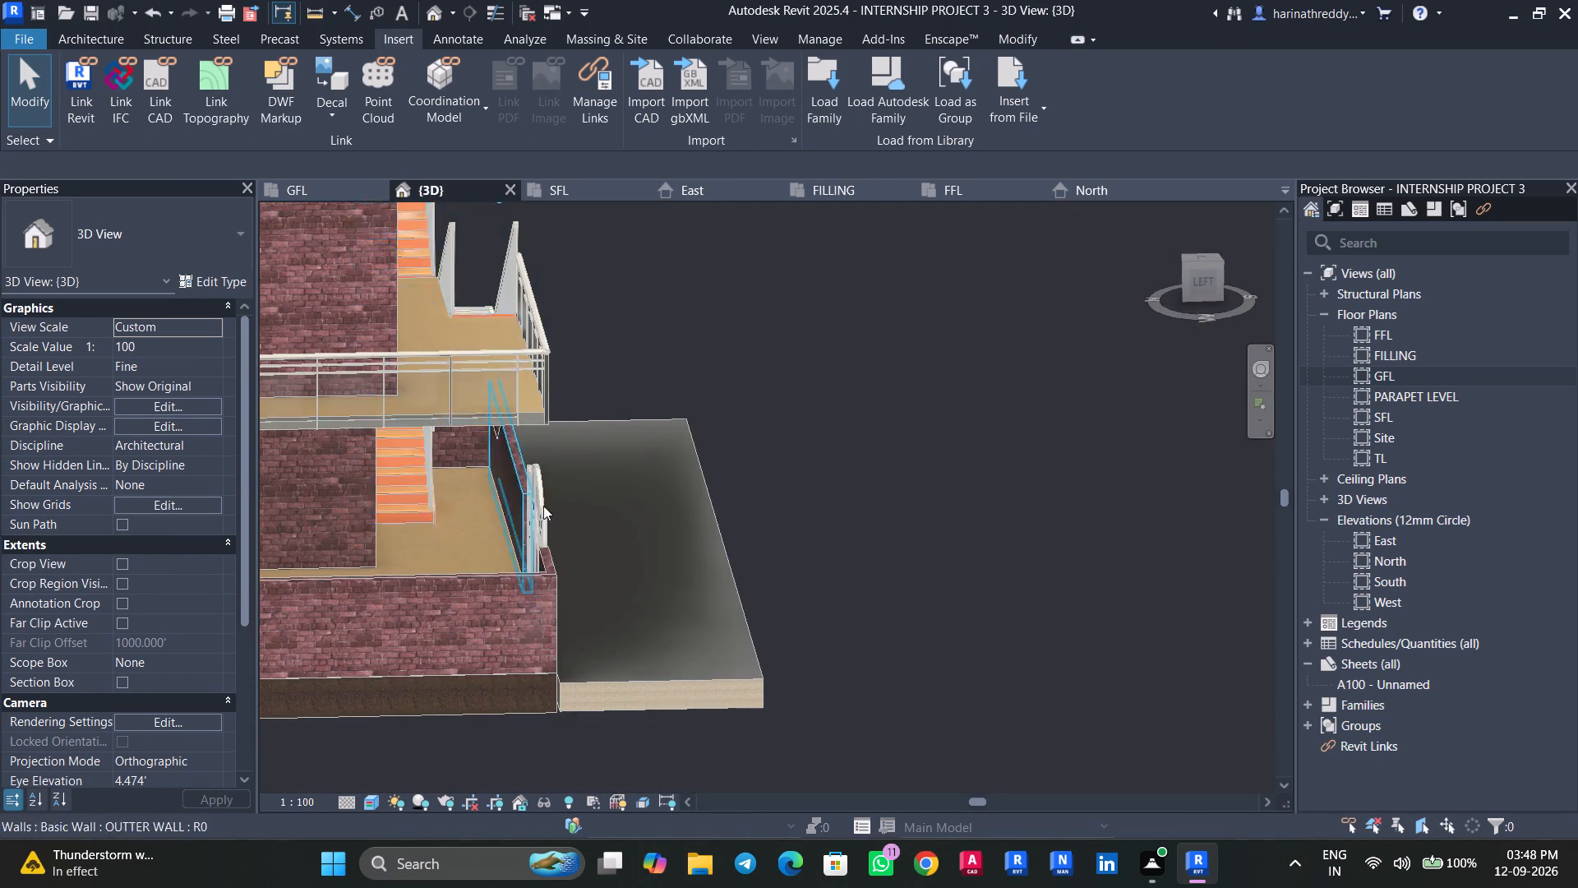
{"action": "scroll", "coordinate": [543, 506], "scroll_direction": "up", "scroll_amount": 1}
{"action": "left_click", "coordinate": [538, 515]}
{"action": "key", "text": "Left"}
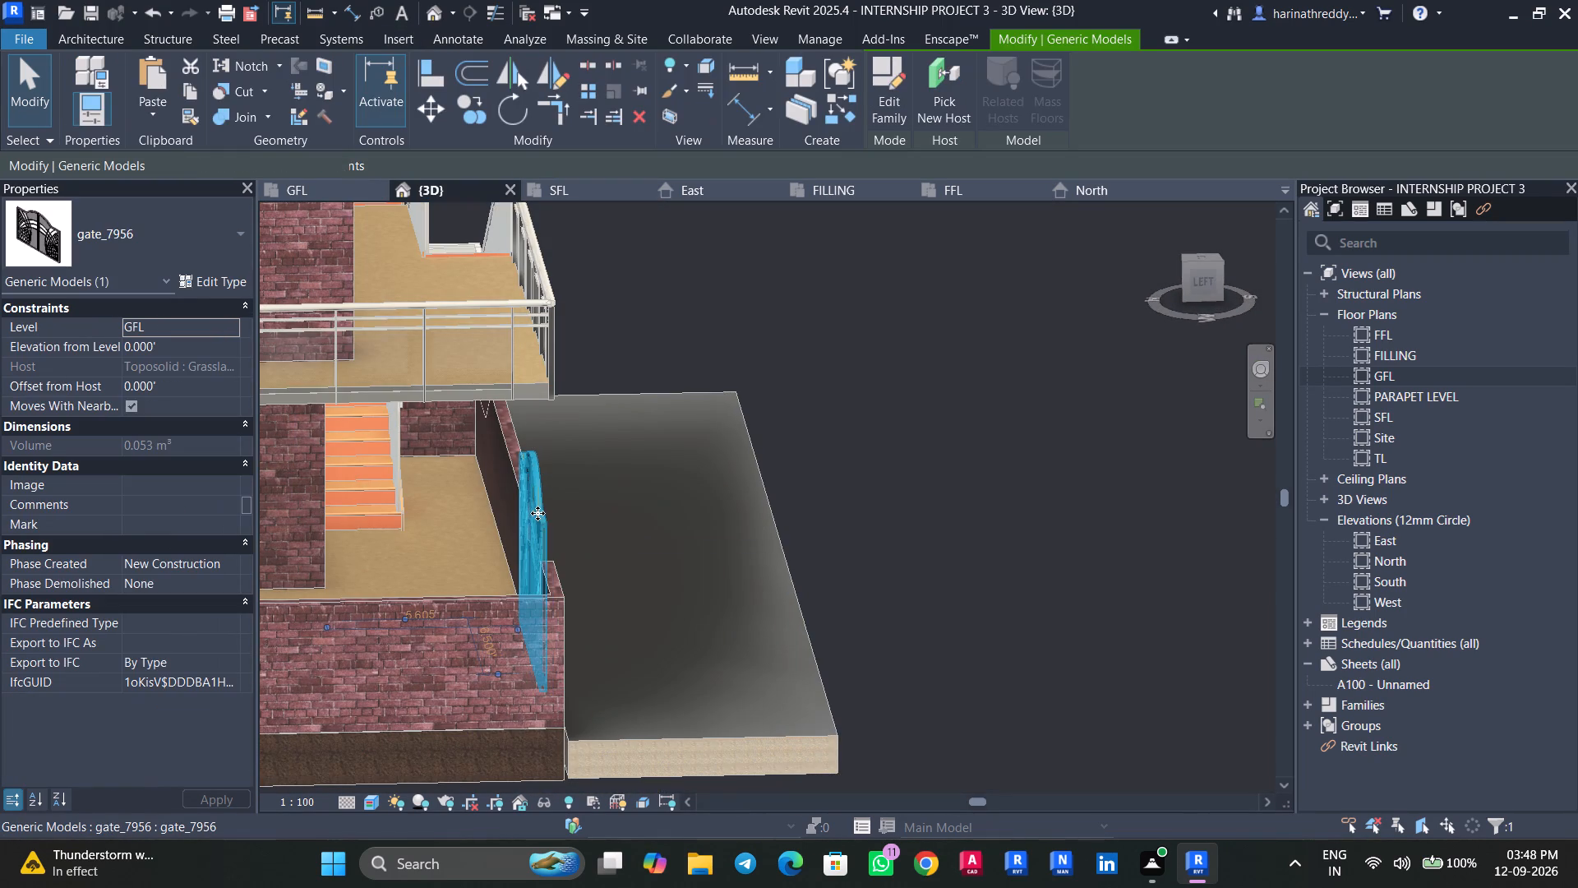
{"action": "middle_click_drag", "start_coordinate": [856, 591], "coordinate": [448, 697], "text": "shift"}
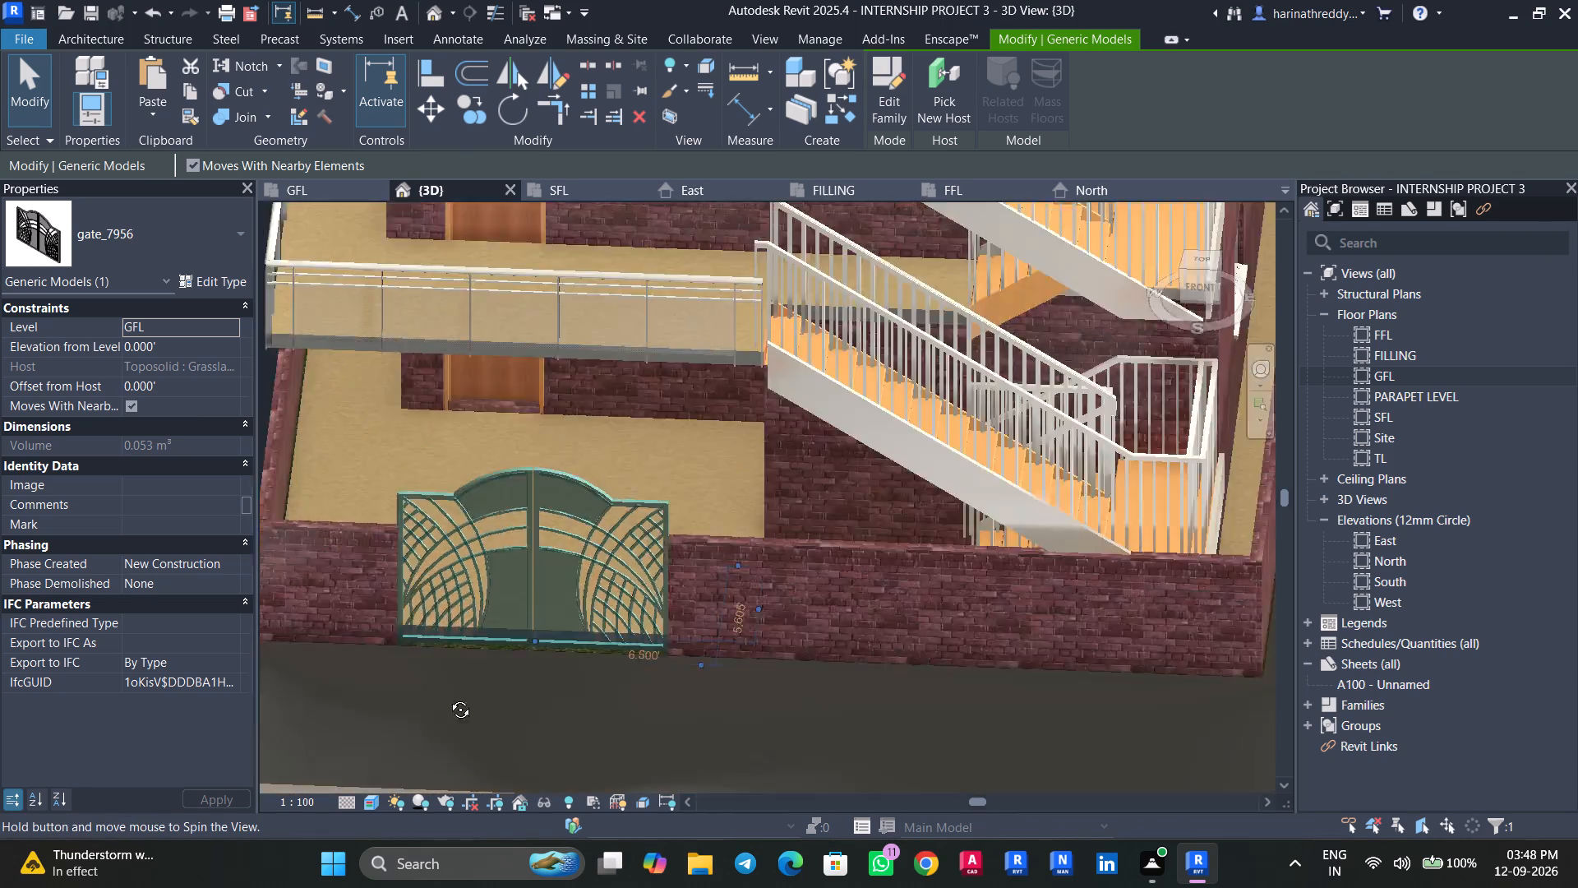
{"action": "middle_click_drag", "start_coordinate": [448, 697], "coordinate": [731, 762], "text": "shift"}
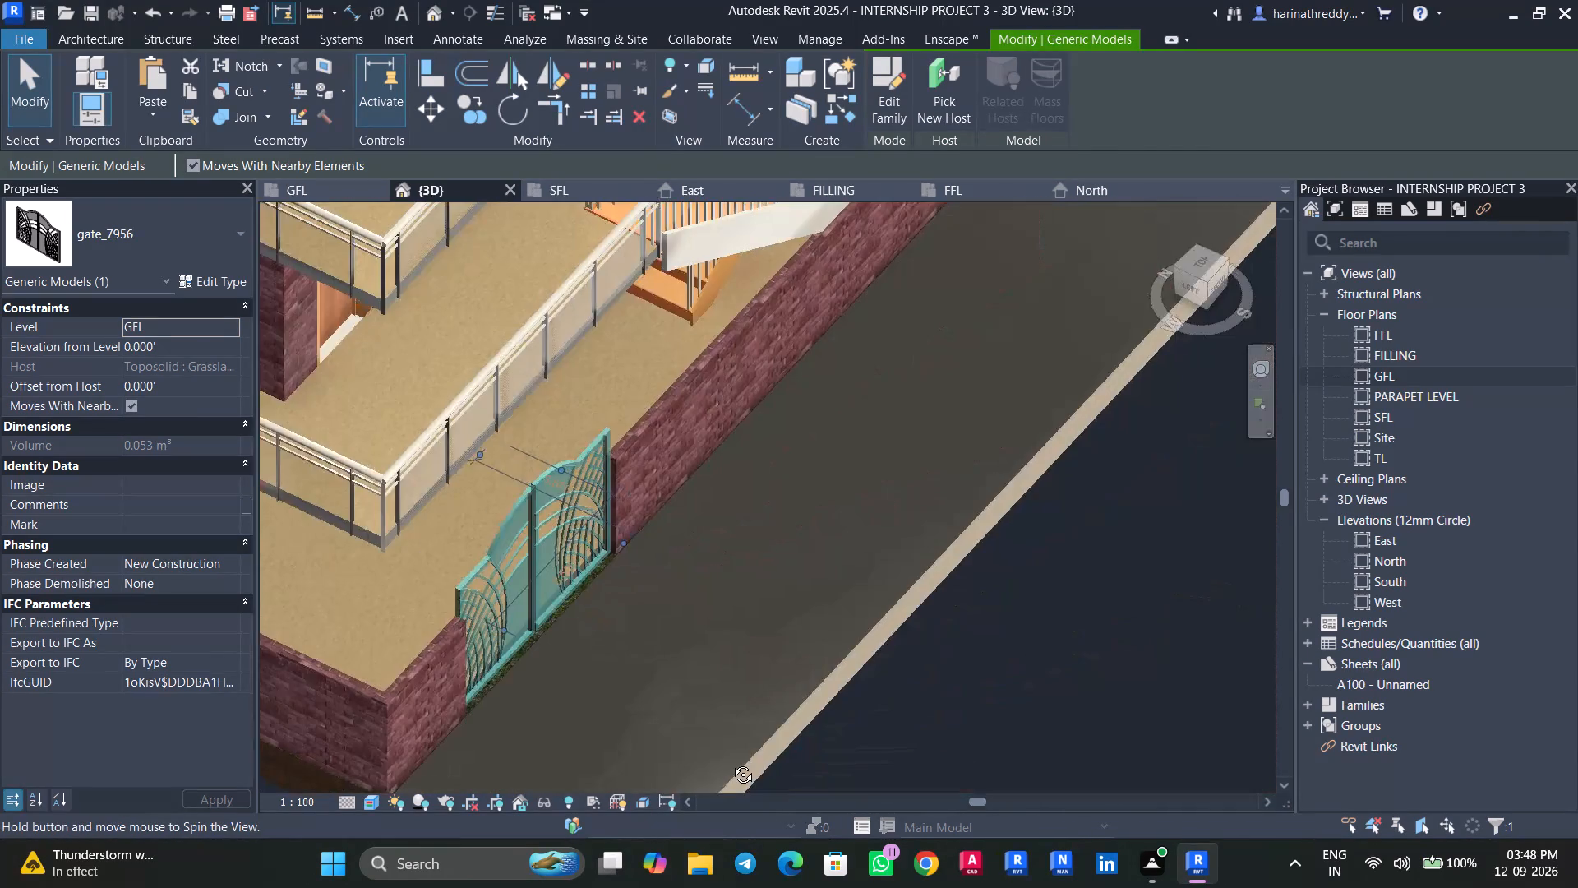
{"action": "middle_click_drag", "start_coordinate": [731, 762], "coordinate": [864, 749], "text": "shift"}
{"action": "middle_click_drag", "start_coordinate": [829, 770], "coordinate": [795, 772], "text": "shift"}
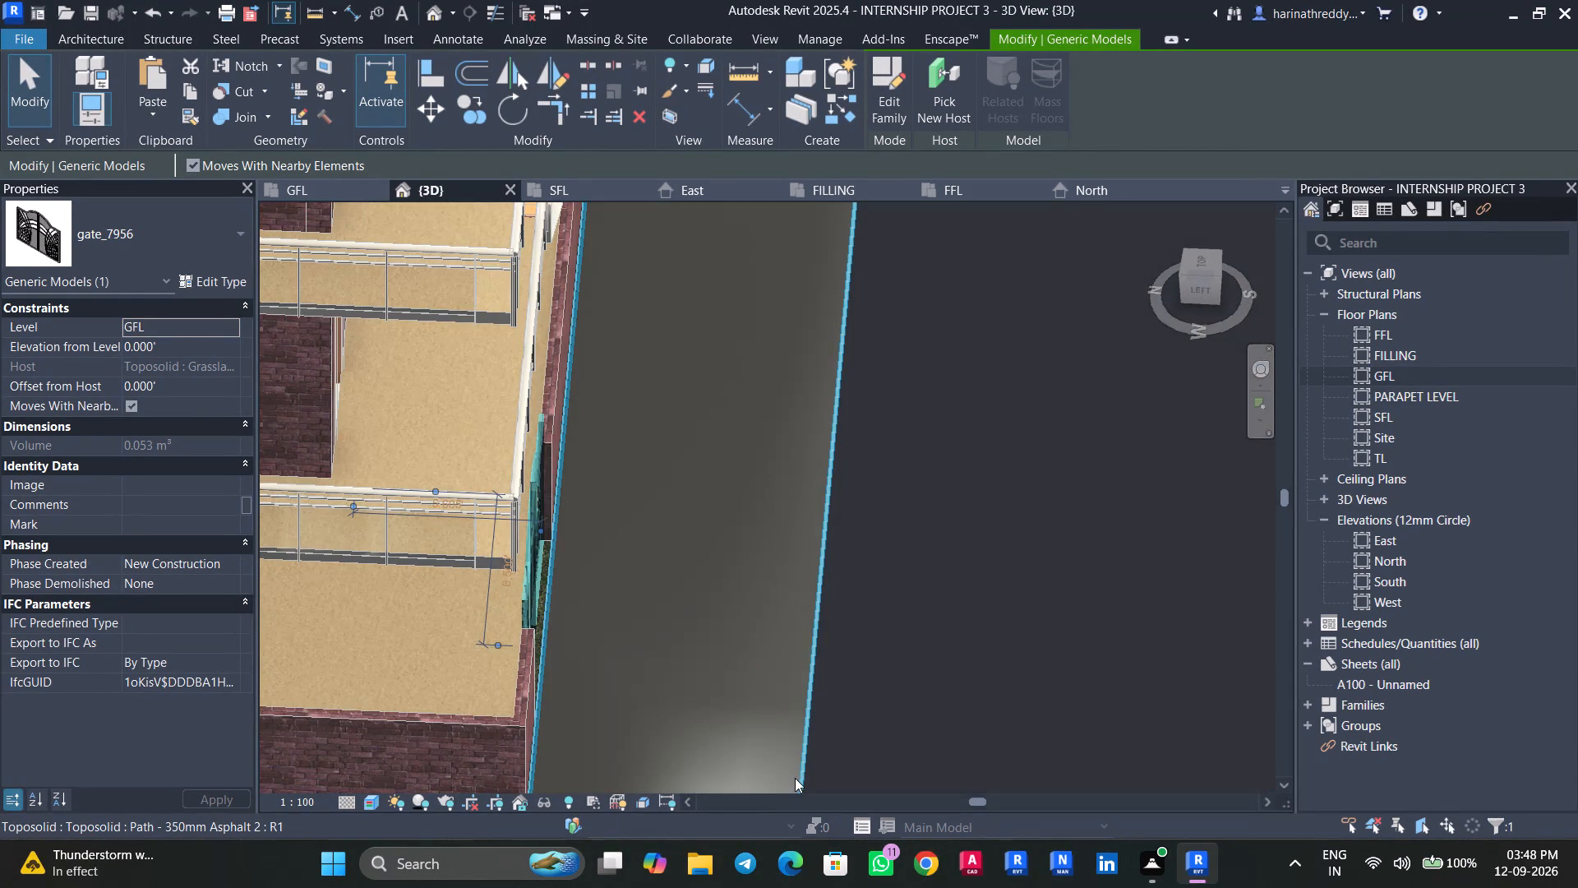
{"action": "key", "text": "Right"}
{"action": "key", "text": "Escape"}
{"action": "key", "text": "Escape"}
Examine the gate frontage, balcony floors and front staircase railings, especially around the stair openings.
{"action": "scroll", "coordinate": [901, 691], "scroll_direction": "down", "scroll_amount": 3}
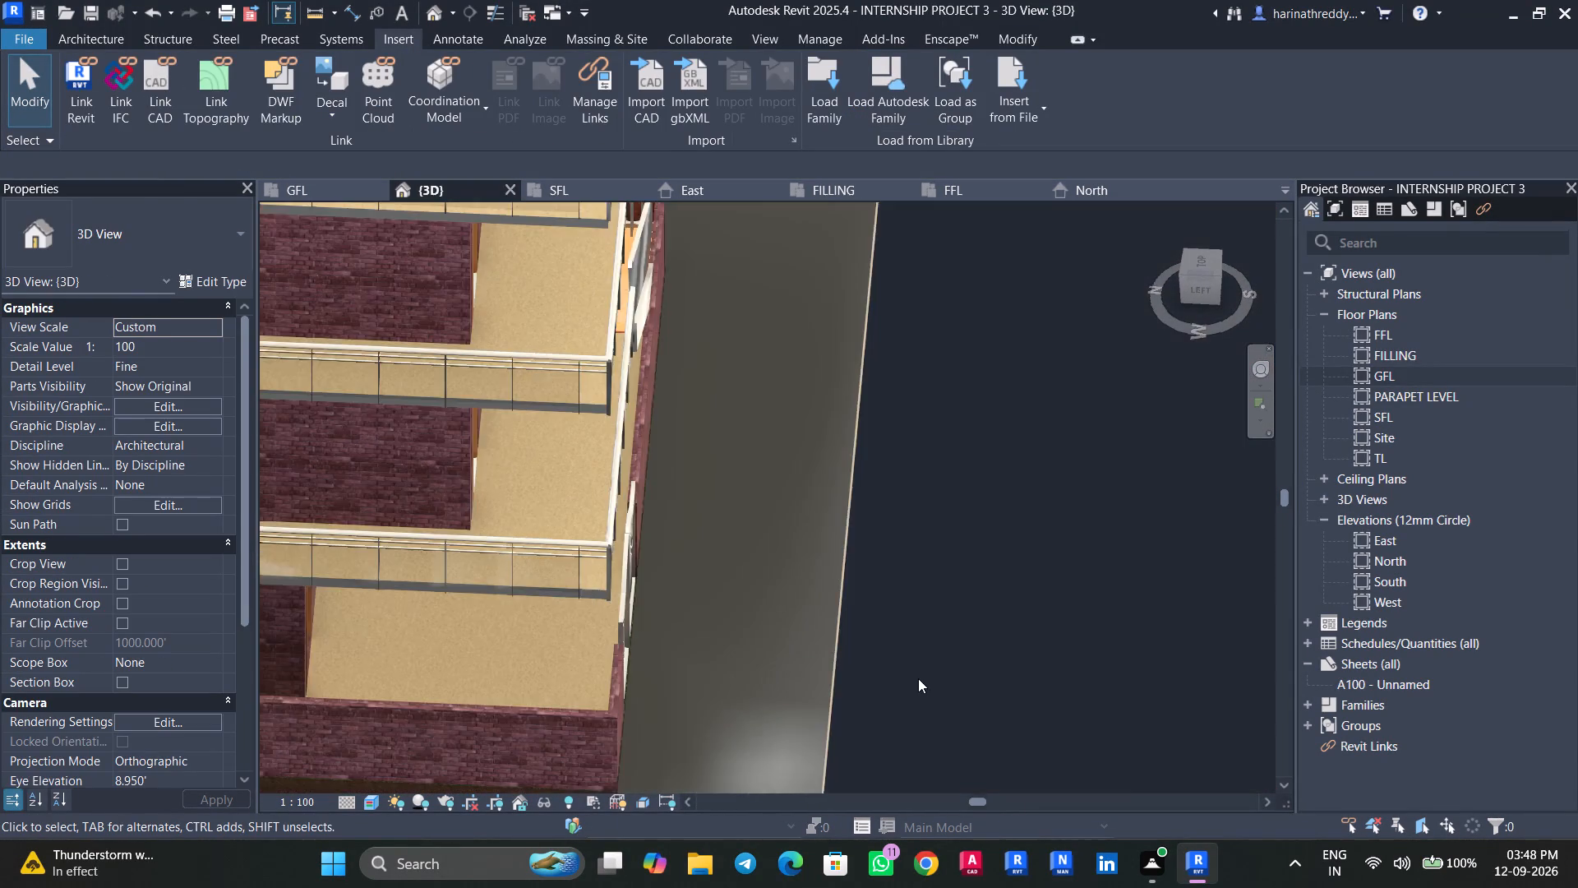
{"action": "middle_click_drag", "start_coordinate": [922, 685], "coordinate": [679, 536], "text": "shift"}
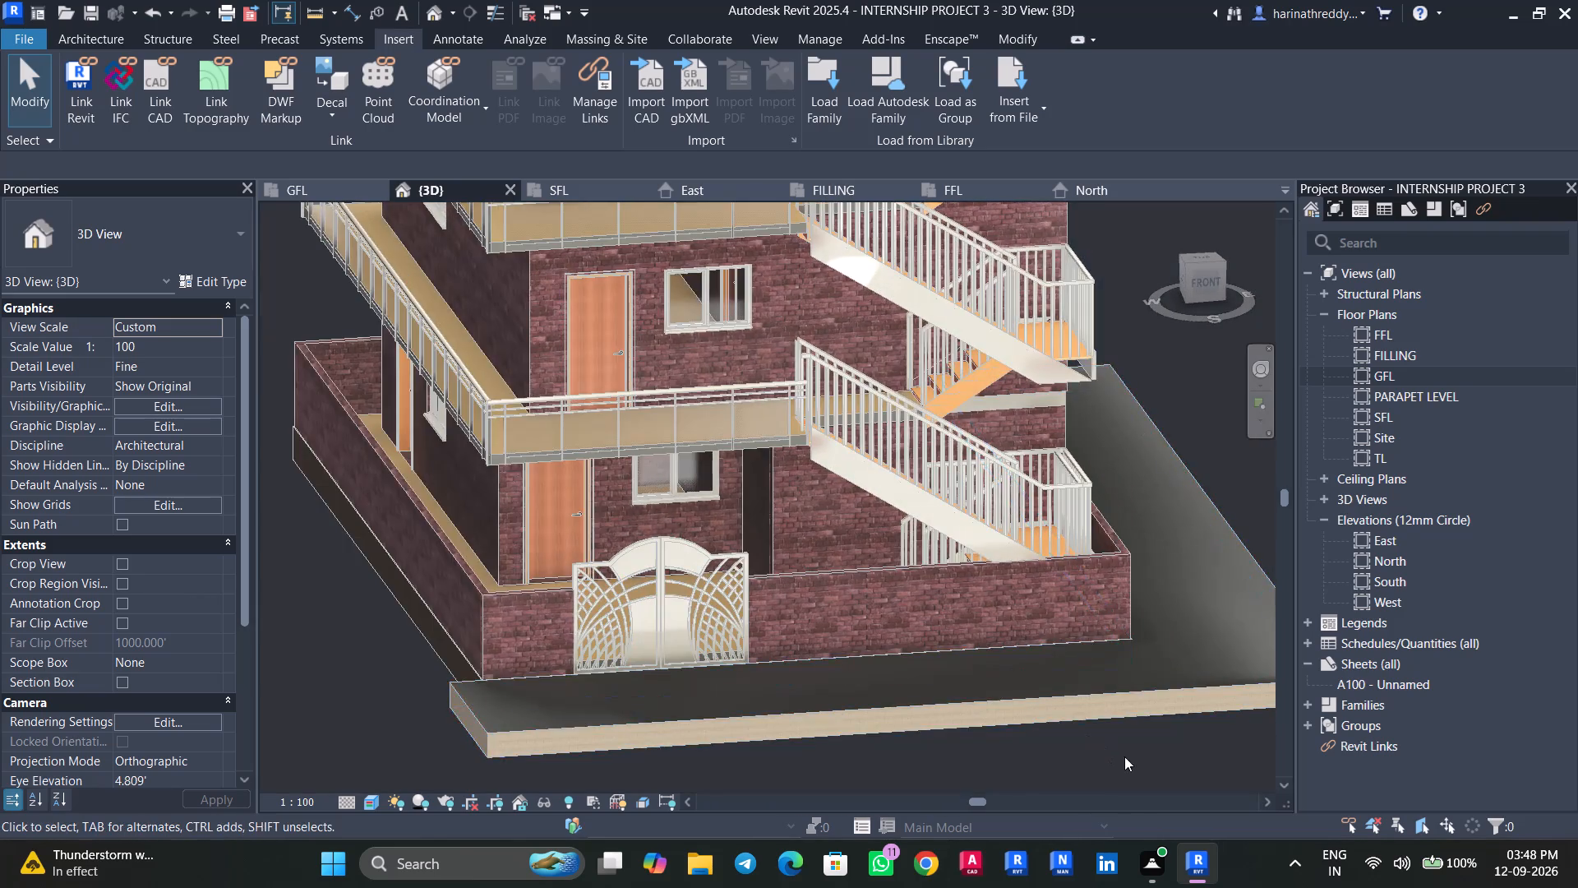
{"action": "scroll", "coordinate": [1124, 756], "scroll_direction": "down", "scroll_amount": 2}
{"action": "middle_click_drag", "start_coordinate": [1122, 756], "coordinate": [874, 643]}
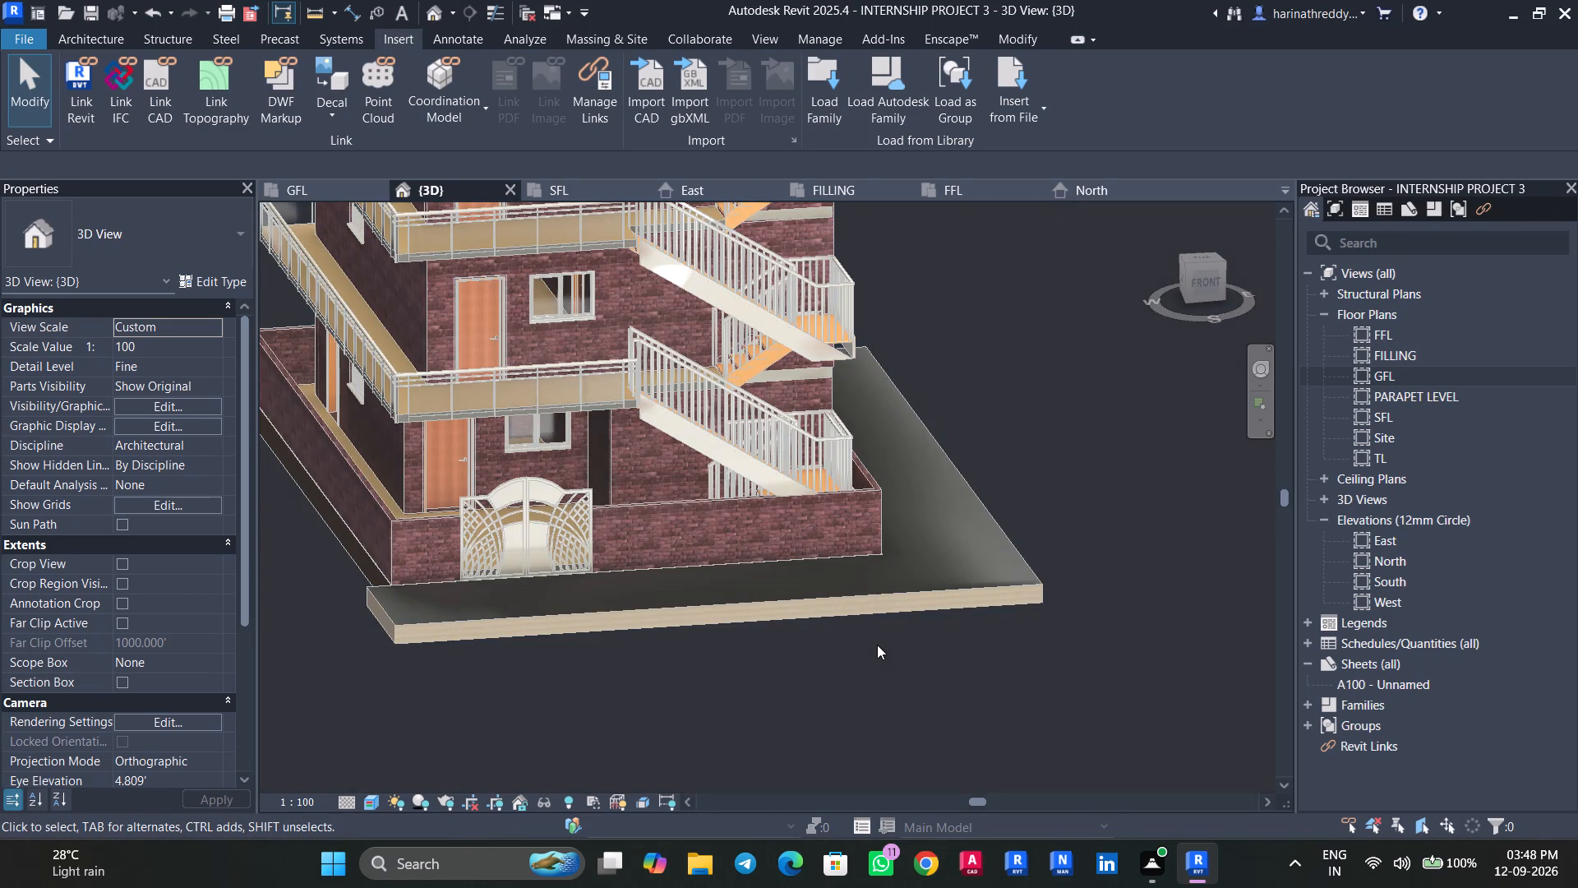
{"action": "middle_click_drag", "start_coordinate": [646, 346], "coordinate": [663, 405], "text": "shift"}
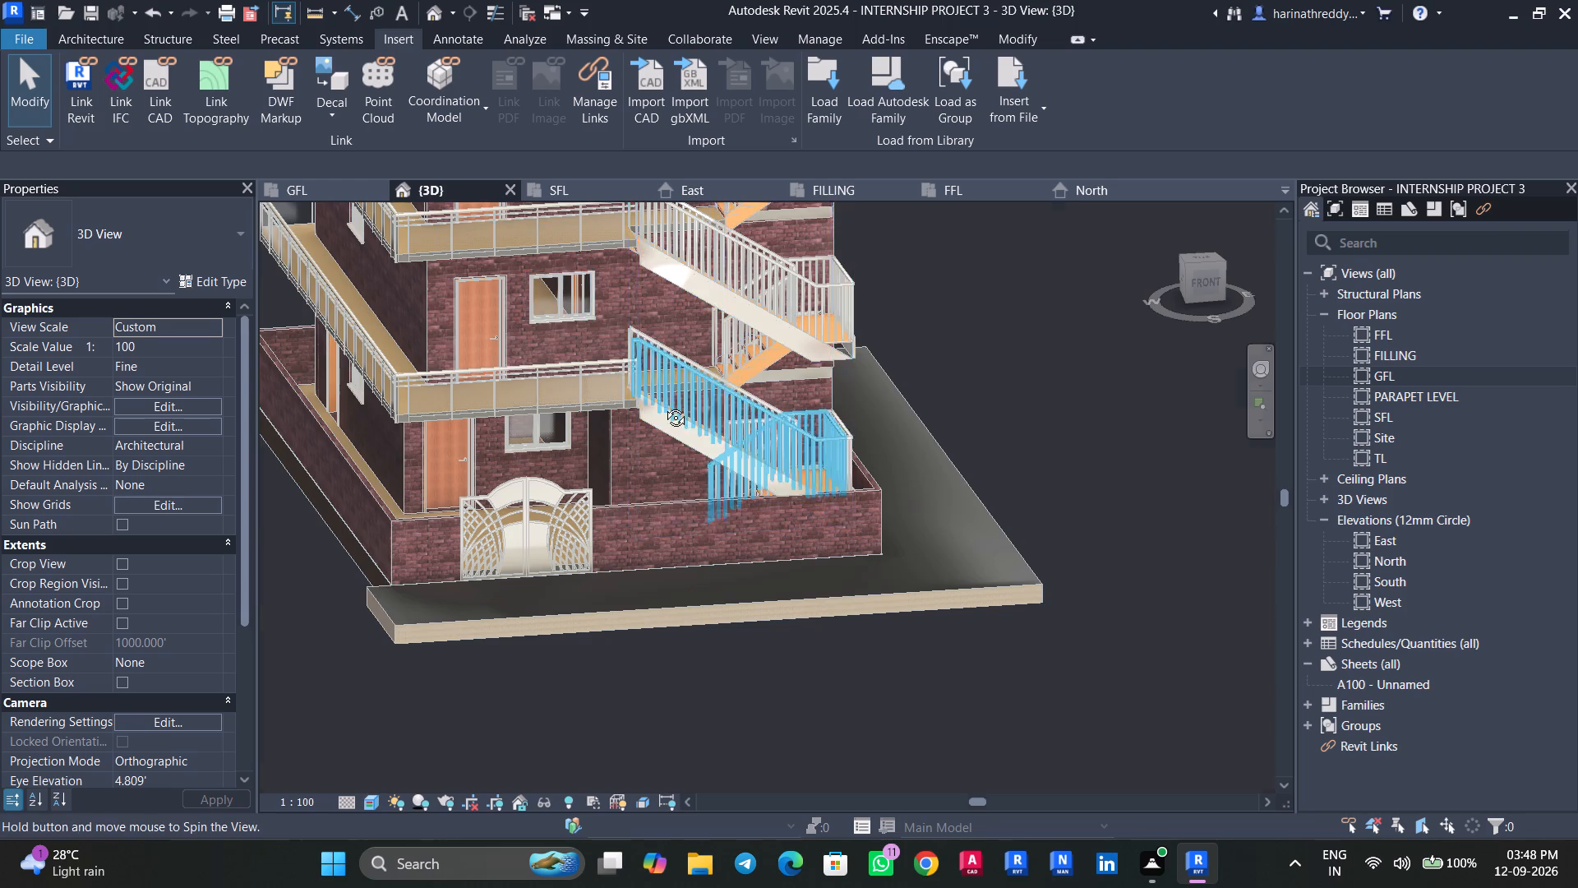
{"action": "middle_click_drag", "start_coordinate": [663, 405], "coordinate": [928, 409], "text": "shift"}
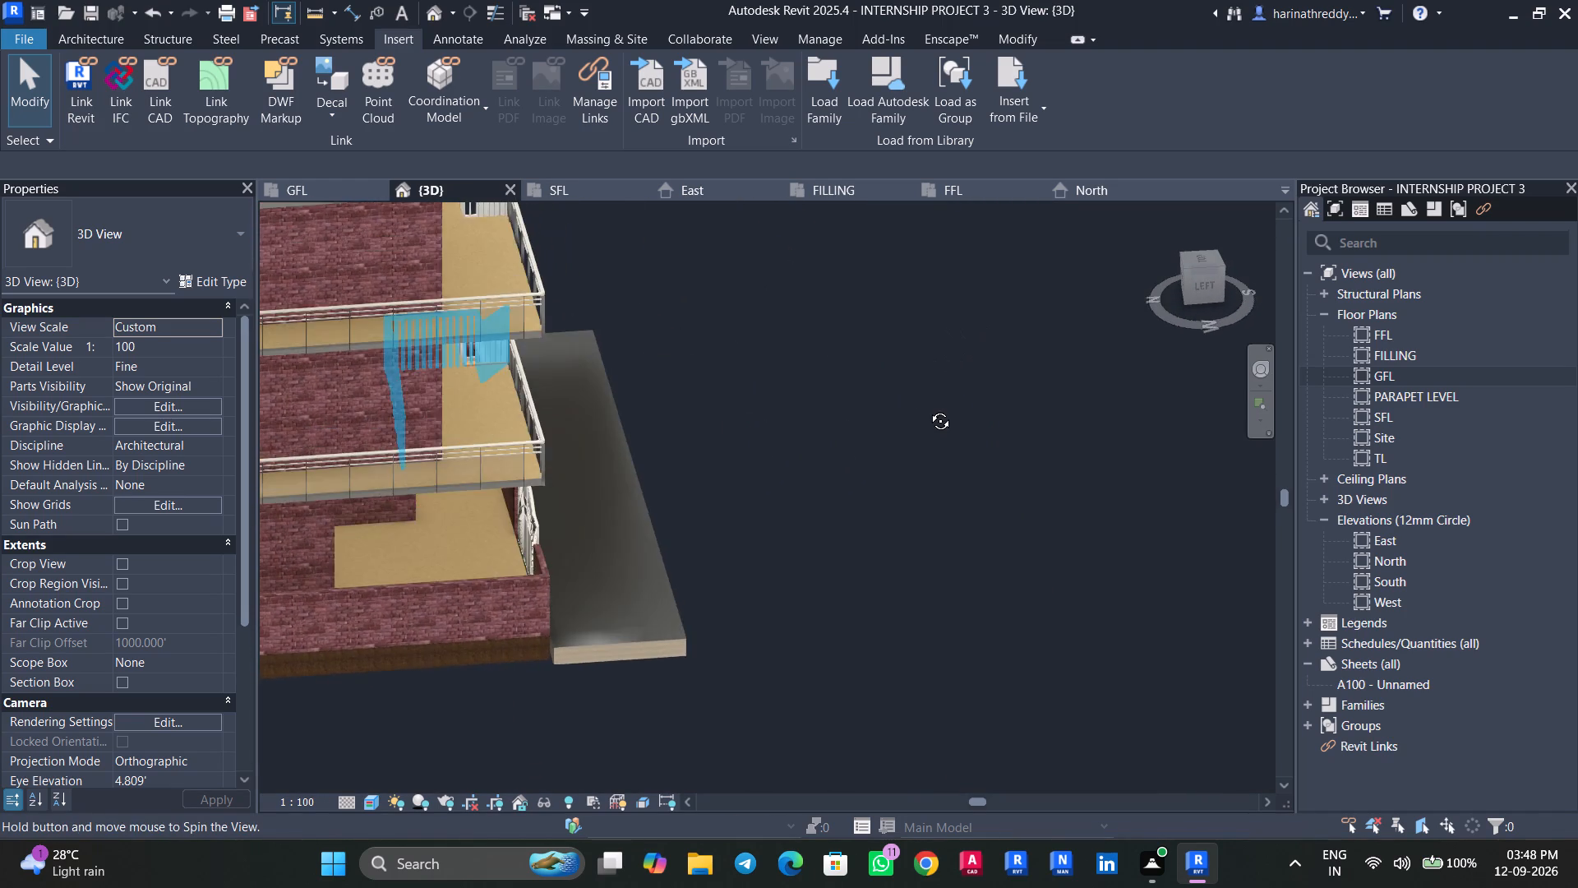
{"action": "middle_click_drag", "start_coordinate": [928, 409], "coordinate": [928, 411], "text": "shift"}
{"action": "scroll", "coordinate": [928, 411], "scroll_direction": "up", "scroll_amount": 1, "text": "shift"}
{"action": "middle_click_drag", "start_coordinate": [821, 366], "coordinate": [903, 682]}
{"action": "scroll", "coordinate": [901, 676], "scroll_direction": "up", "scroll_amount": 1}
{"action": "scroll", "coordinate": [480, 510], "scroll_direction": "up", "scroll_amount": 10}
{"action": "middle_click_drag", "start_coordinate": [514, 553], "coordinate": [486, 509], "text": "shift"}
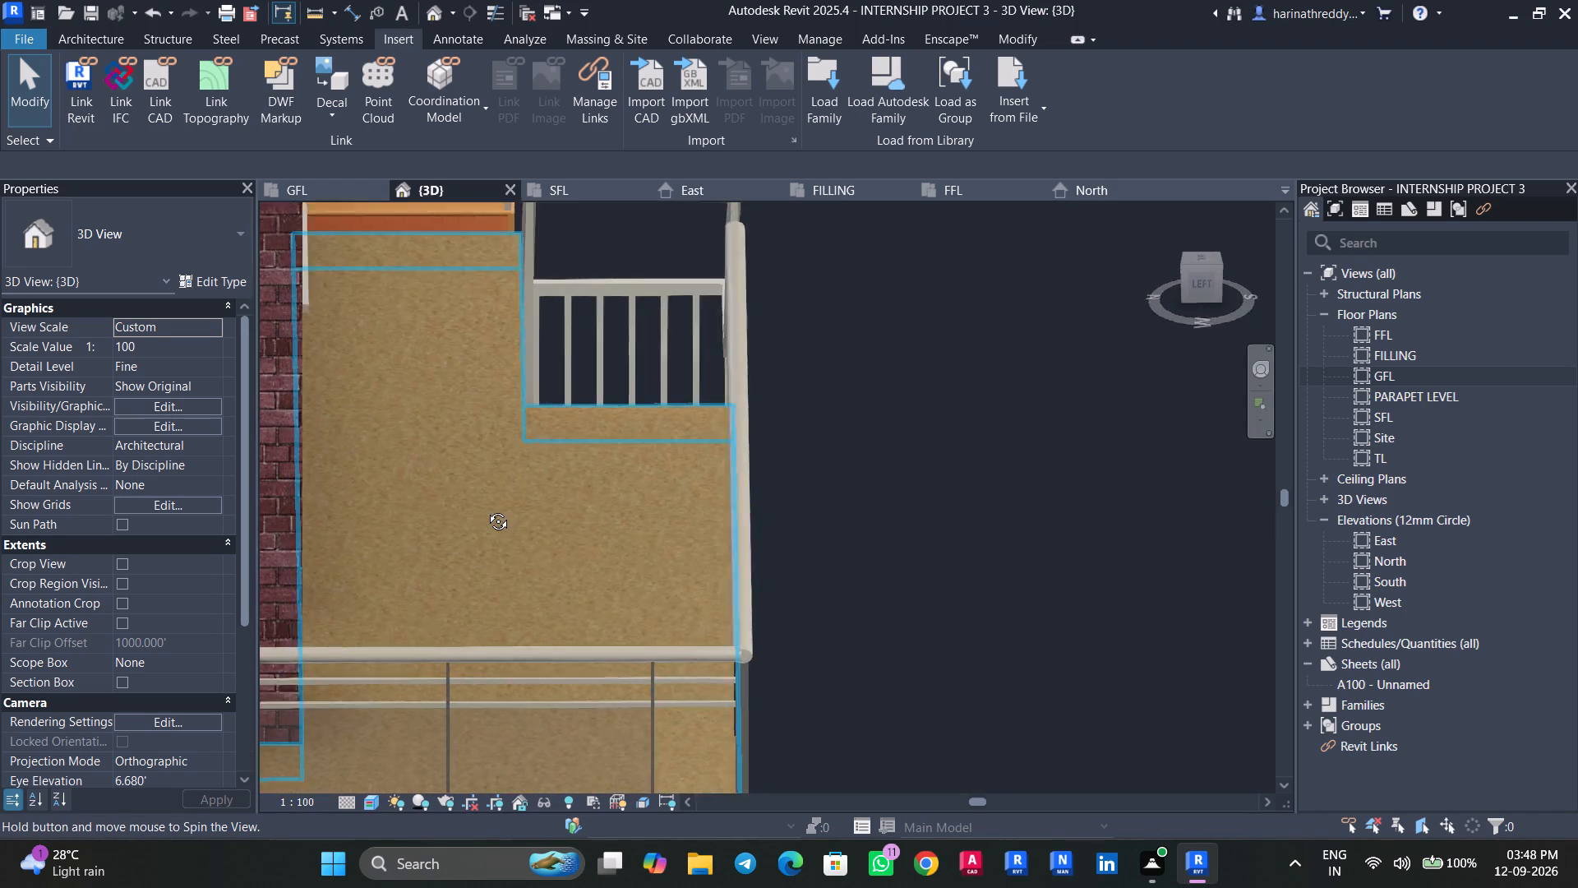
{"action": "middle_click_drag", "start_coordinate": [486, 509], "coordinate": [400, 531], "text": "shift"}
{"action": "scroll", "coordinate": [477, 483], "scroll_direction": "up", "scroll_amount": 1, "text": "shift"}
{"action": "middle_click_drag", "start_coordinate": [551, 459], "coordinate": [431, 608]}
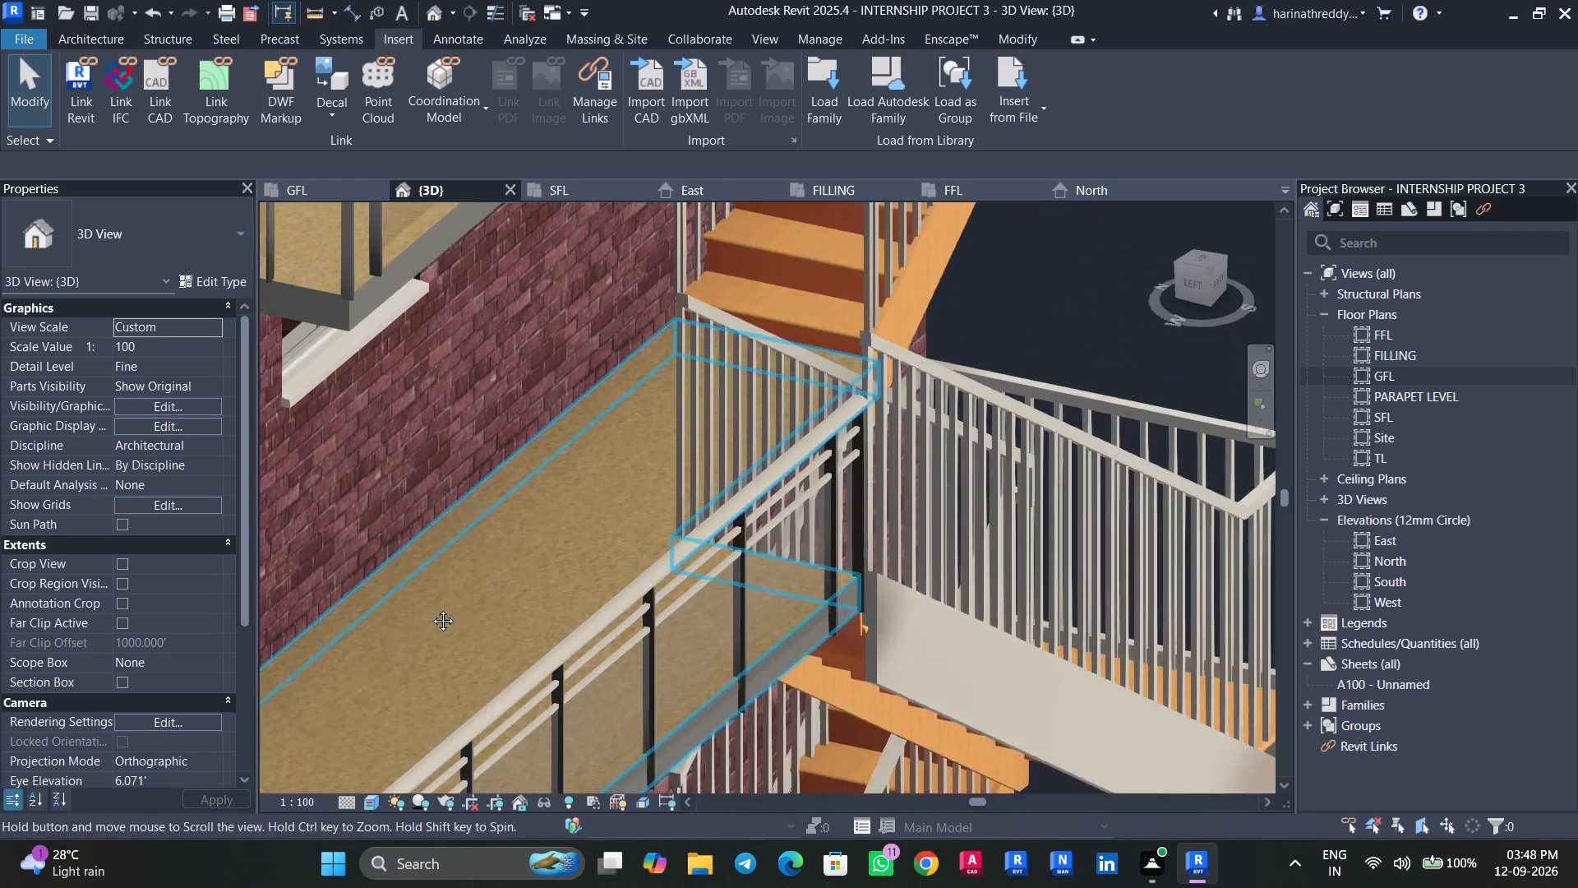
{"action": "middle_click_drag", "start_coordinate": [431, 608], "coordinate": [429, 610]}
{"action": "scroll", "coordinate": [509, 545], "scroll_direction": "down", "scroll_amount": 5}
{"action": "scroll", "coordinate": [509, 545], "scroll_direction": "up", "scroll_amount": 1}
{"action": "scroll", "coordinate": [509, 545], "scroll_direction": "down", "scroll_amount": 2}
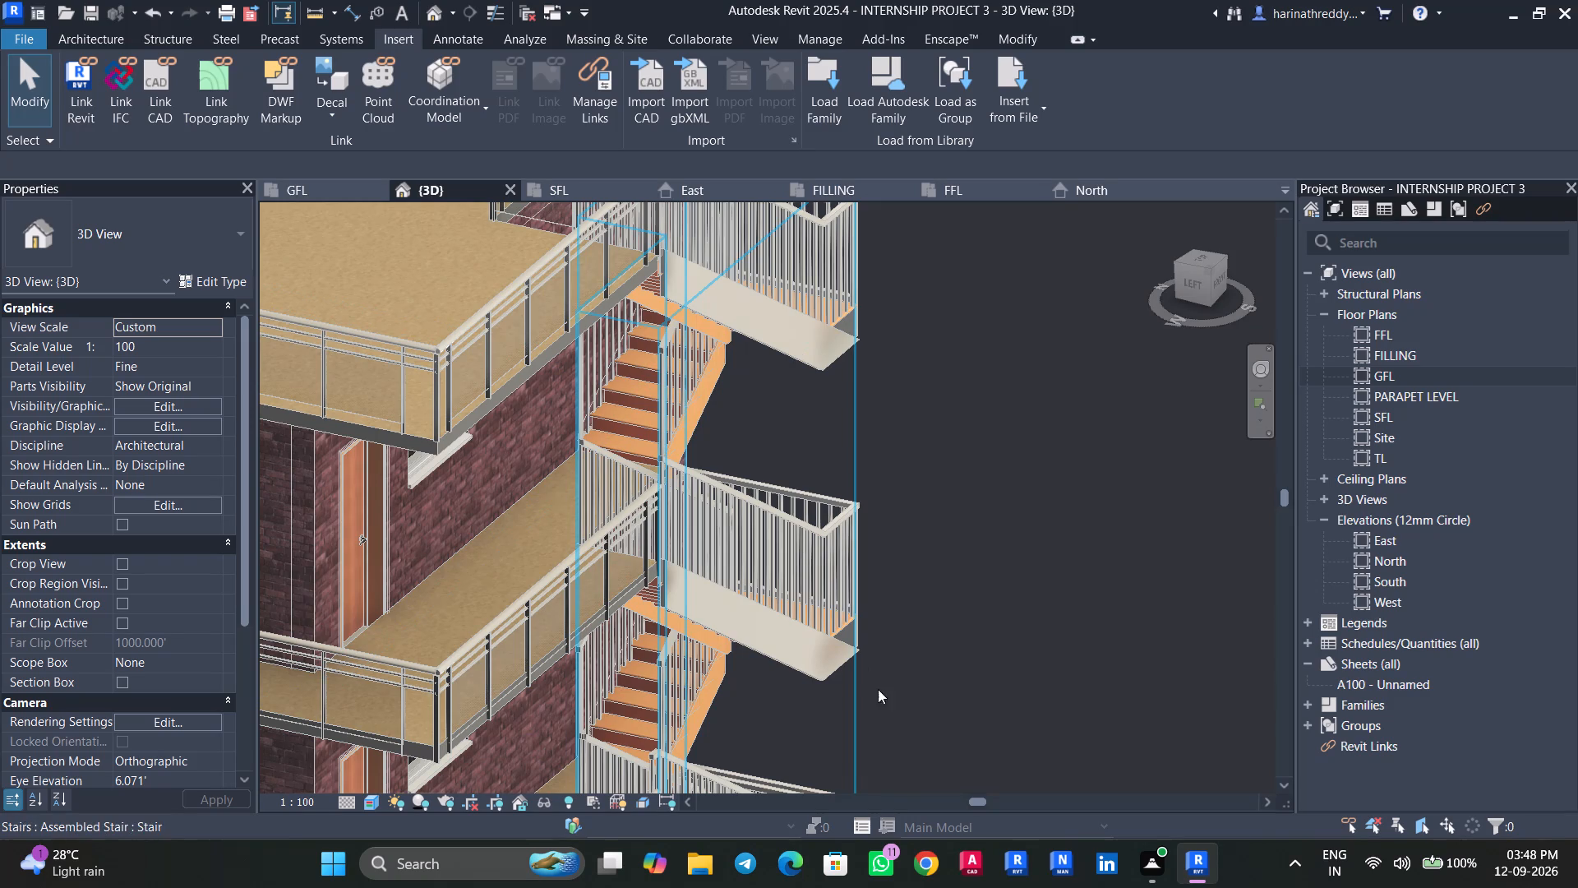
{"action": "middle_click_drag", "start_coordinate": [899, 709], "coordinate": [793, 735], "text": "shift"}
{"action": "middle_click_drag", "start_coordinate": [796, 735], "coordinate": [745, 520]}
{"action": "middle_click_drag", "start_coordinate": [817, 581], "coordinate": [787, 616], "text": "shift"}
{"action": "scroll", "coordinate": [811, 590], "scroll_direction": "up", "scroll_amount": 1, "text": "shift"}
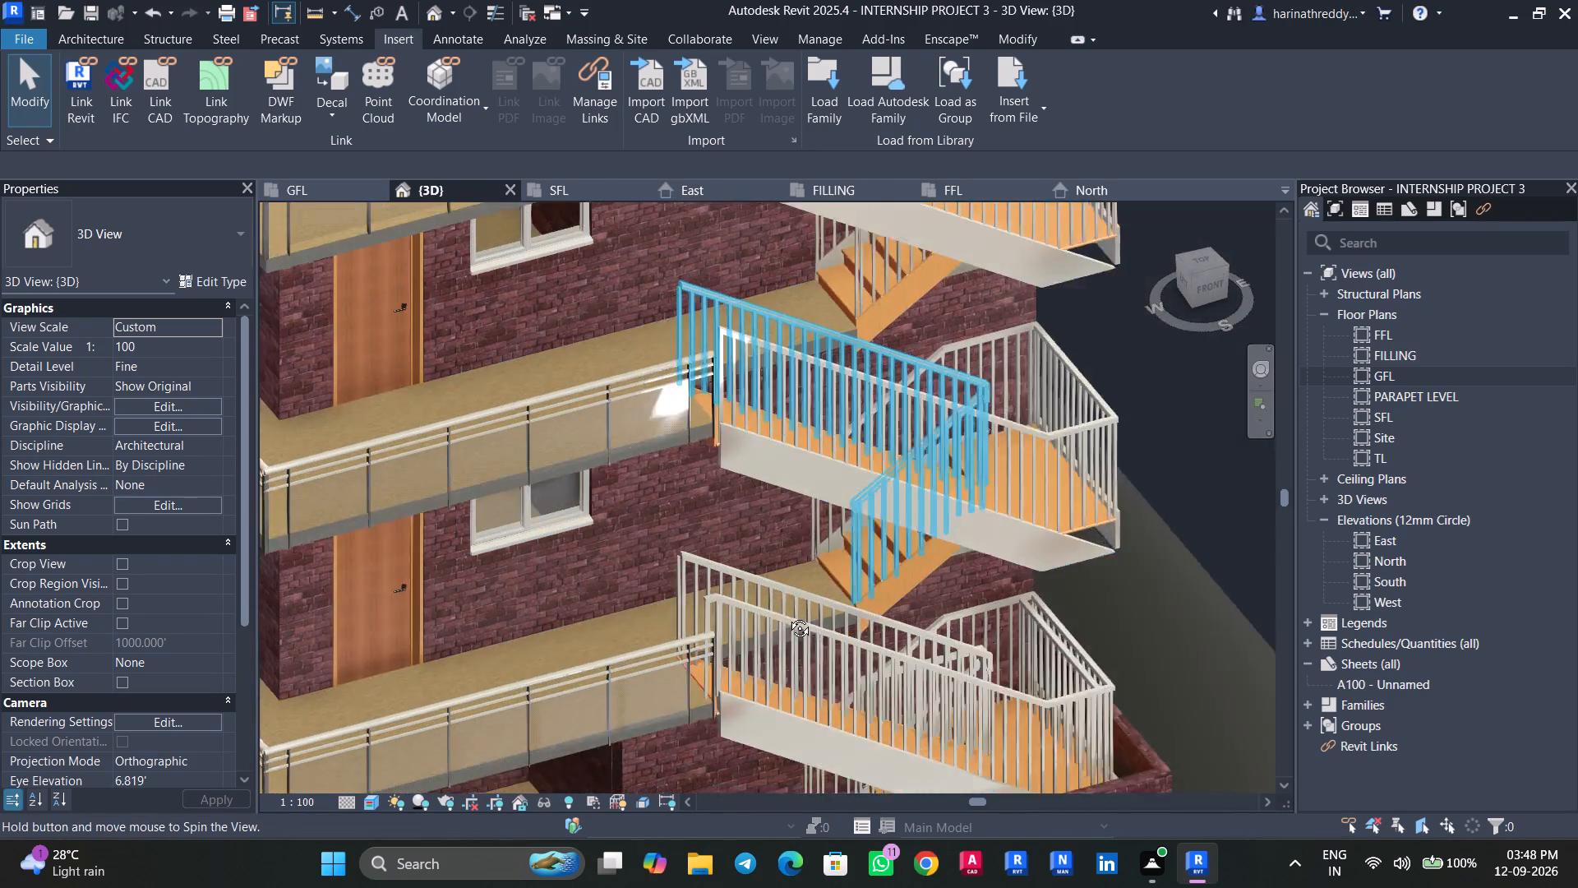
{"action": "middle_click_drag", "start_coordinate": [787, 616], "coordinate": [787, 569], "text": "shift"}
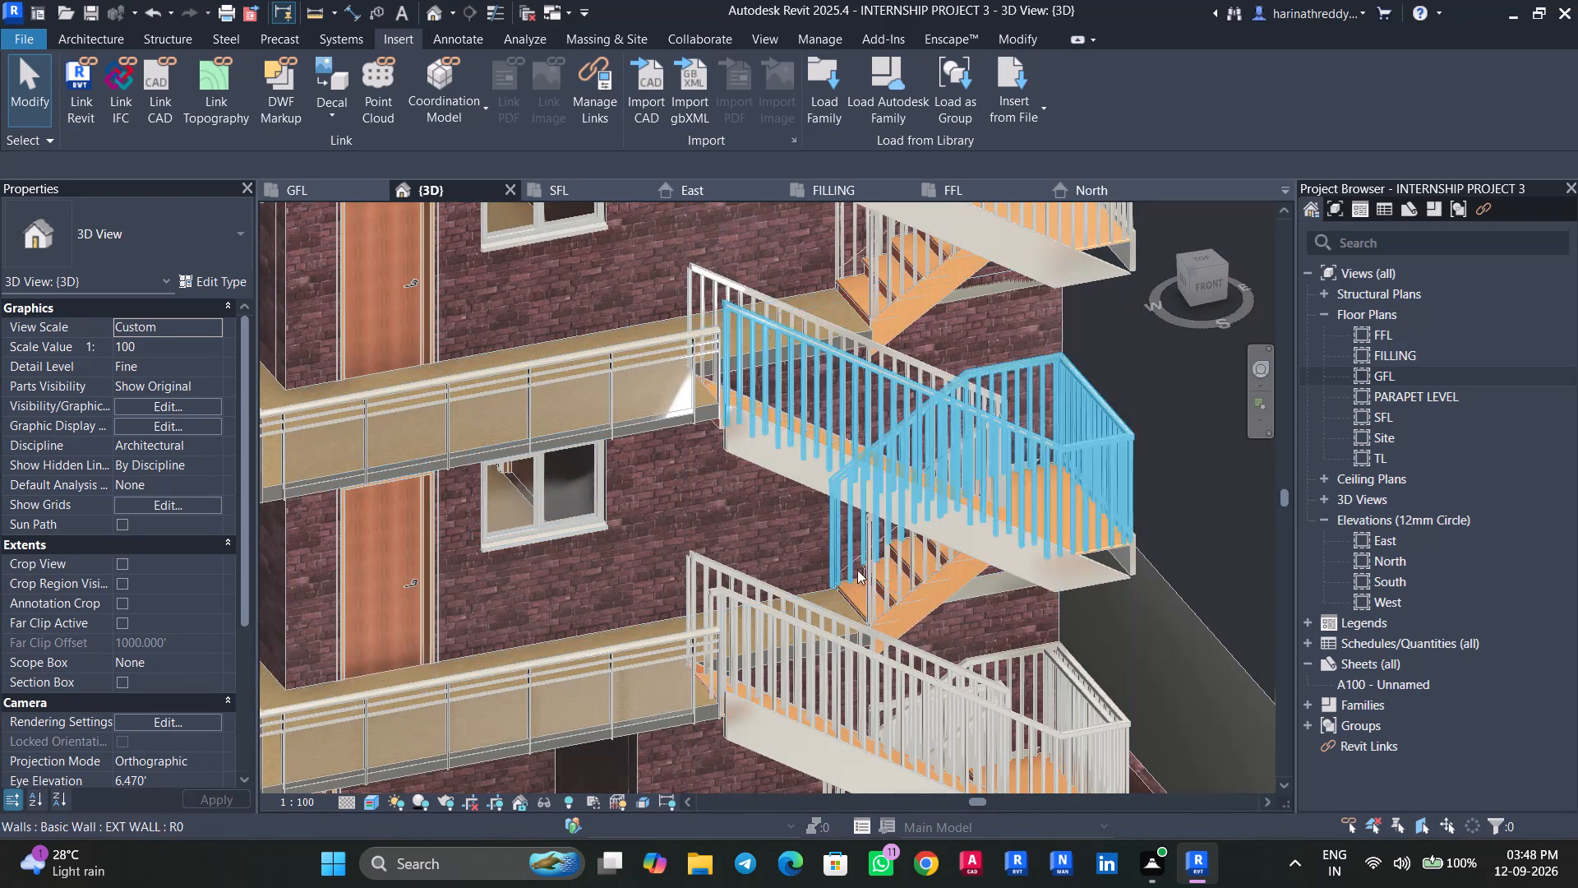
Extend the short segment of the FFL stair's inner 1100mm railing path west to about 10.083', level with the longer segment's end.
{"action": "left_click", "coordinate": [874, 549]}
{"action": "scroll", "coordinate": [873, 573], "scroll_direction": "down", "scroll_amount": 4}
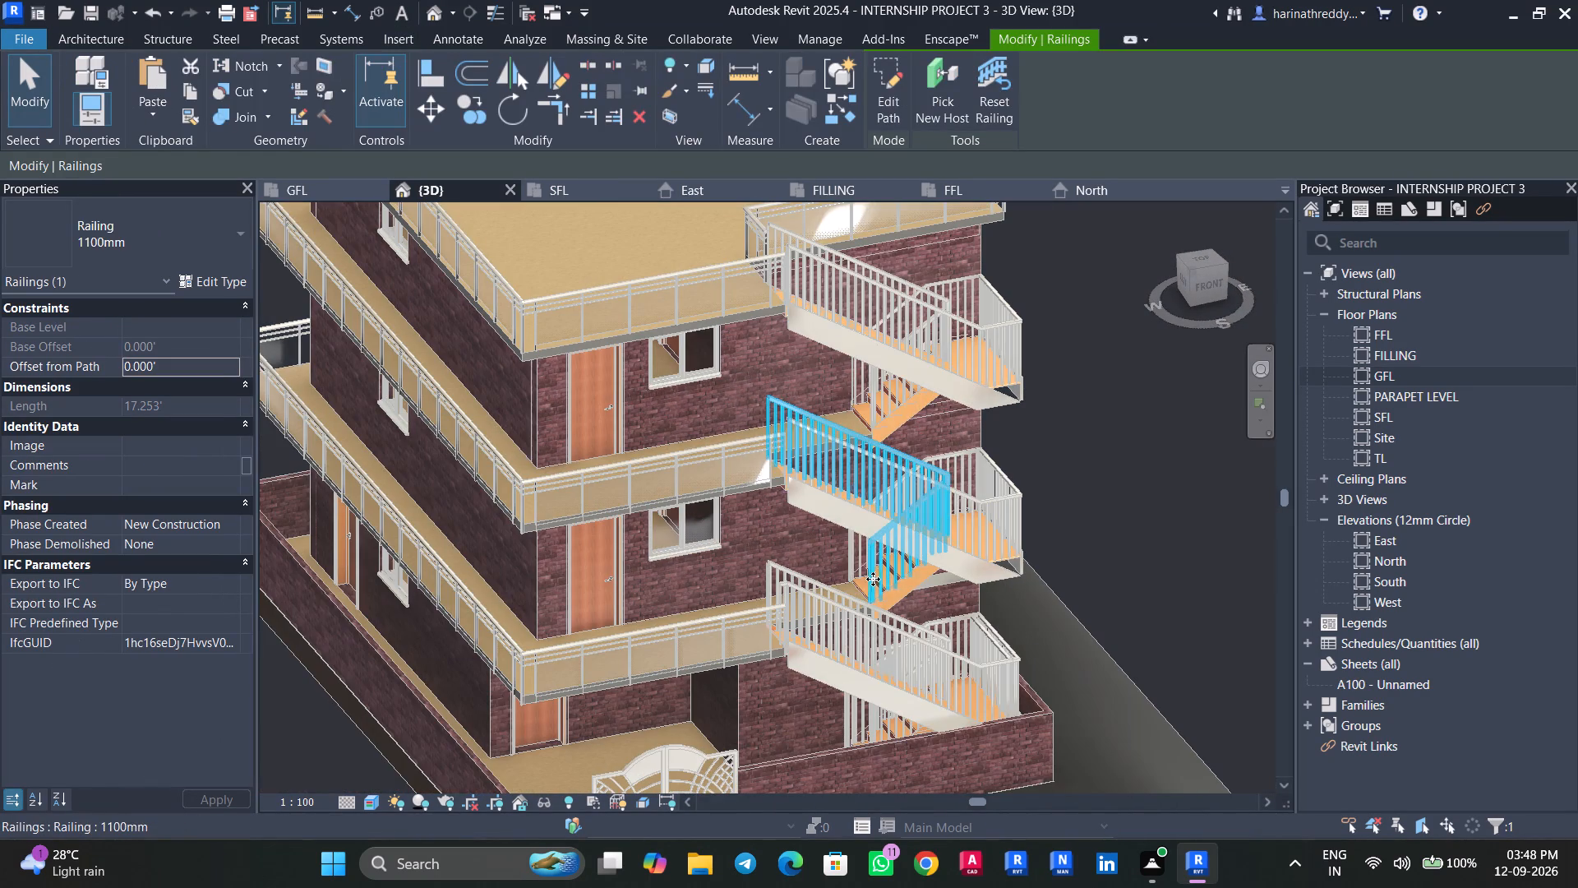
{"action": "left_click", "coordinate": [889, 119]}
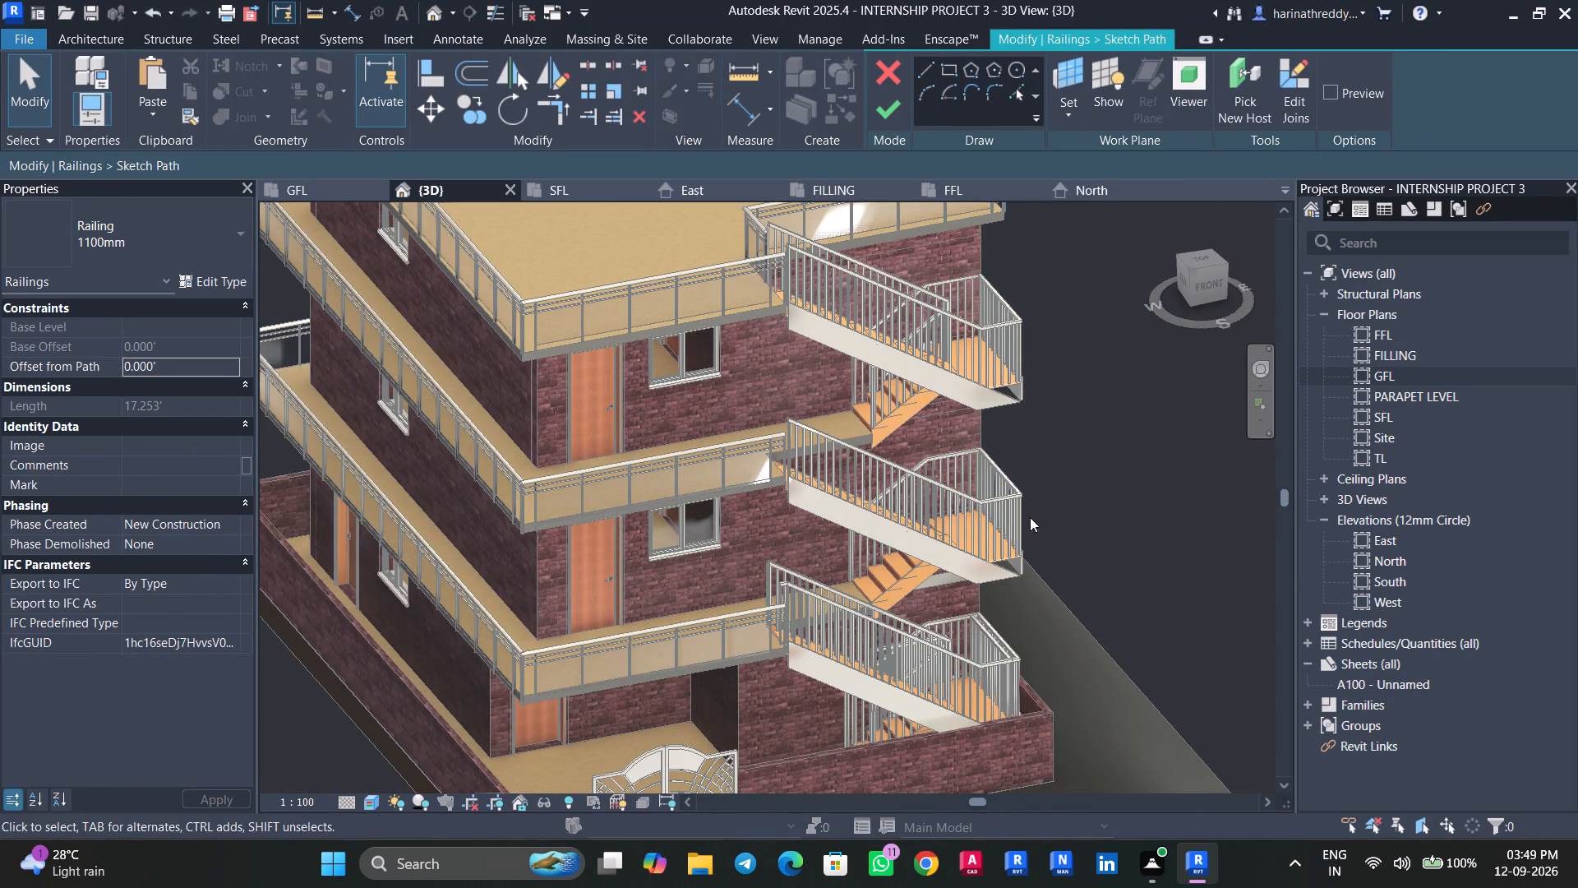
{"action": "double_click", "coordinate": [1394, 338]}
{"action": "left_click", "coordinate": [941, 617]}
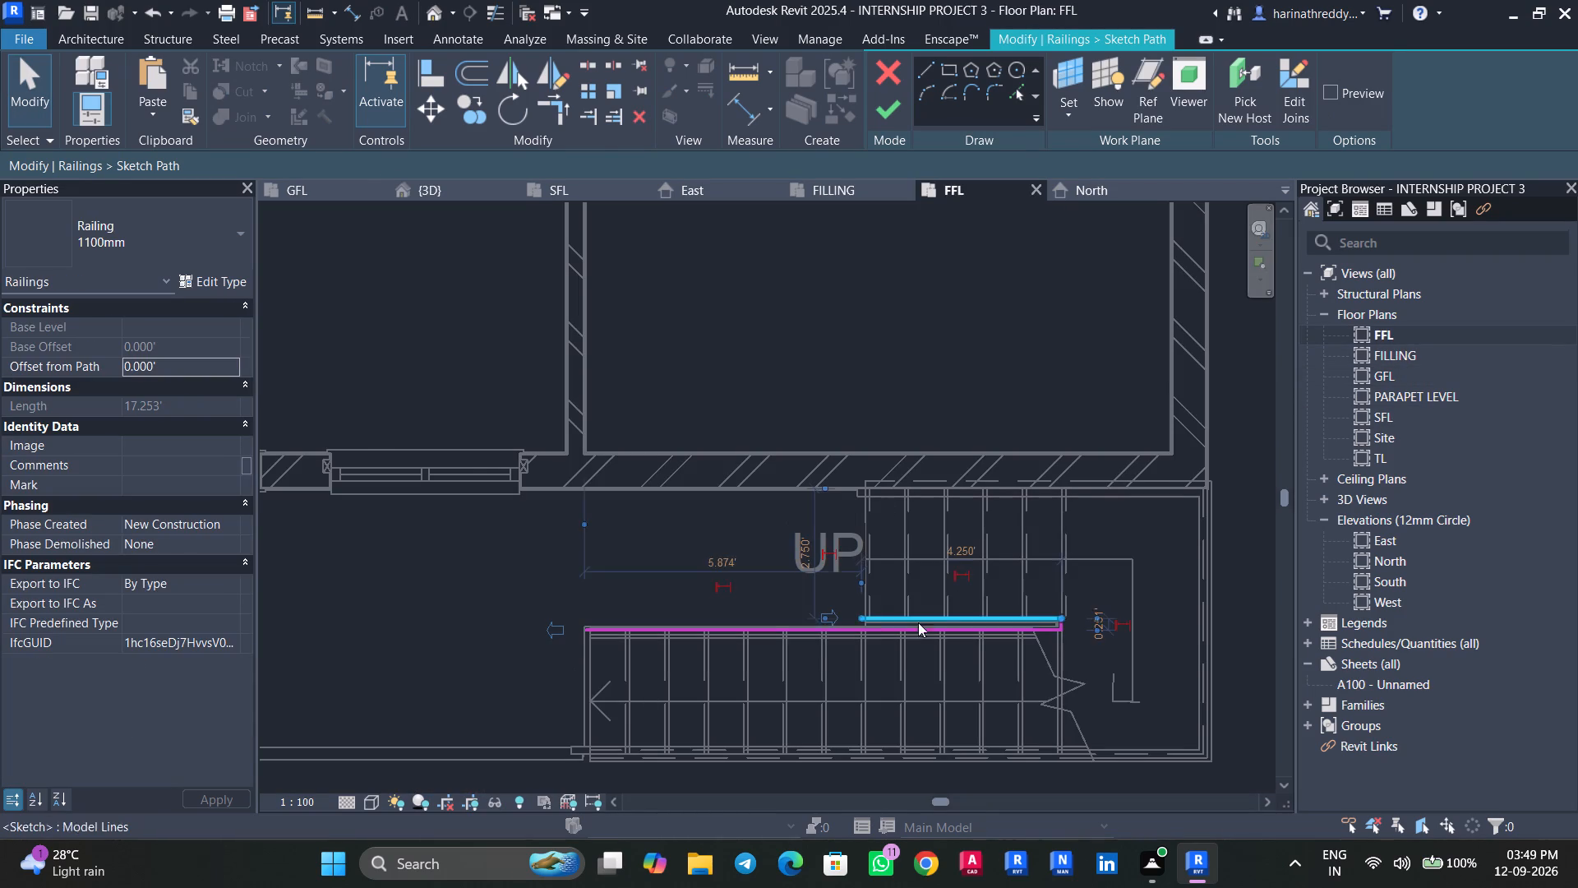
{"action": "scroll", "coordinate": [835, 622], "scroll_direction": "up", "scroll_amount": 2}
{"action": "scroll", "coordinate": [839, 619], "scroll_direction": "down", "scroll_amount": 1}
{"action": "left_click_drag", "start_coordinate": [870, 613], "coordinate": [582, 611]}
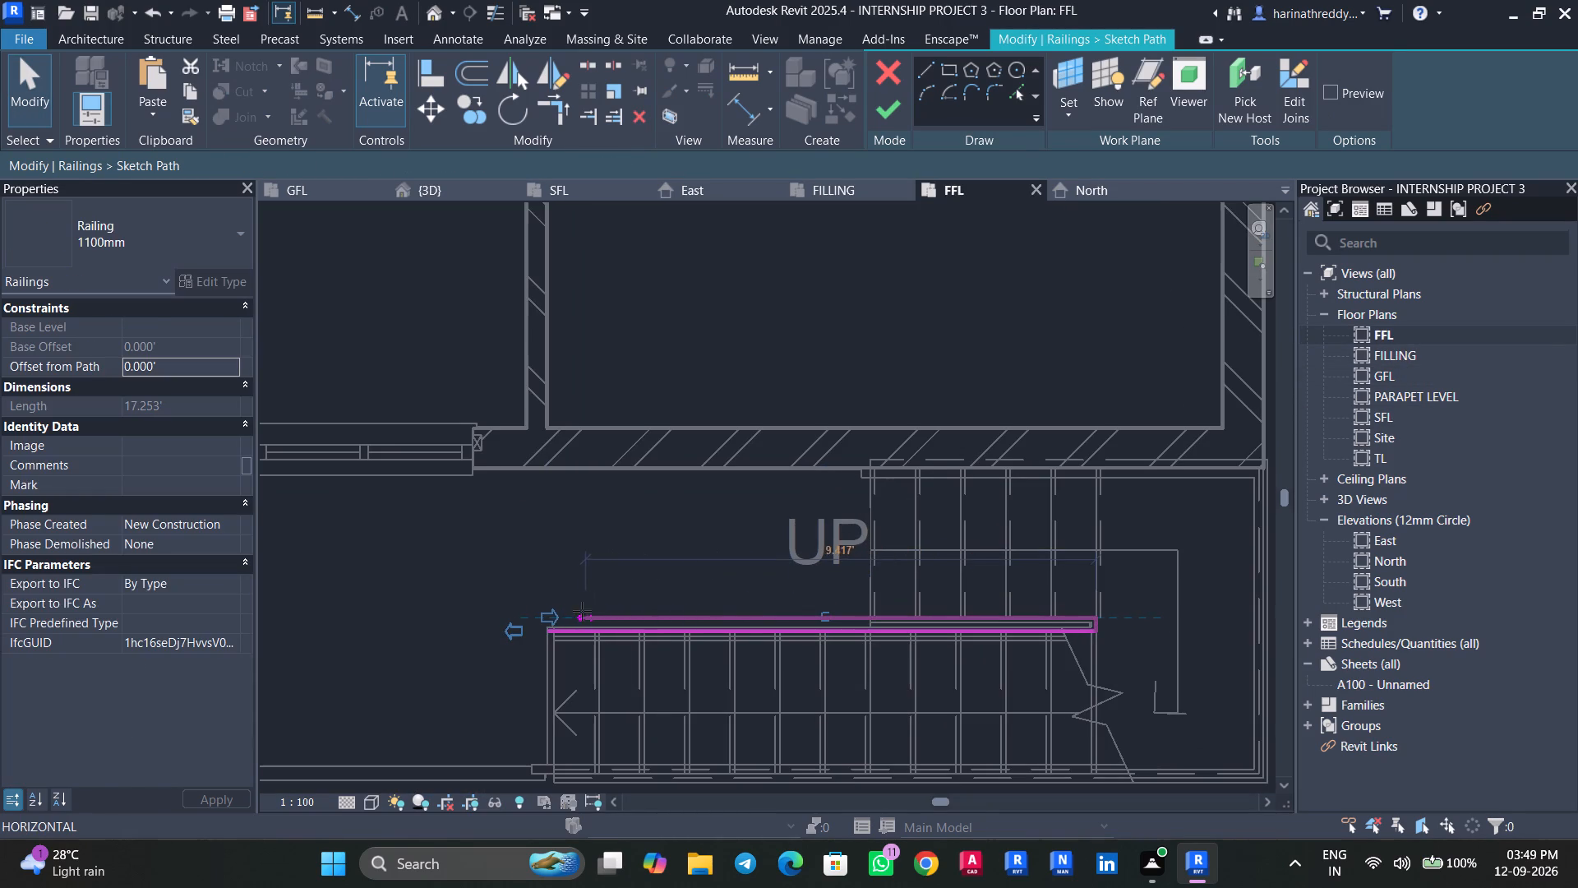
{"action": "left_click_drag", "start_coordinate": [582, 611], "coordinate": [554, 611]}
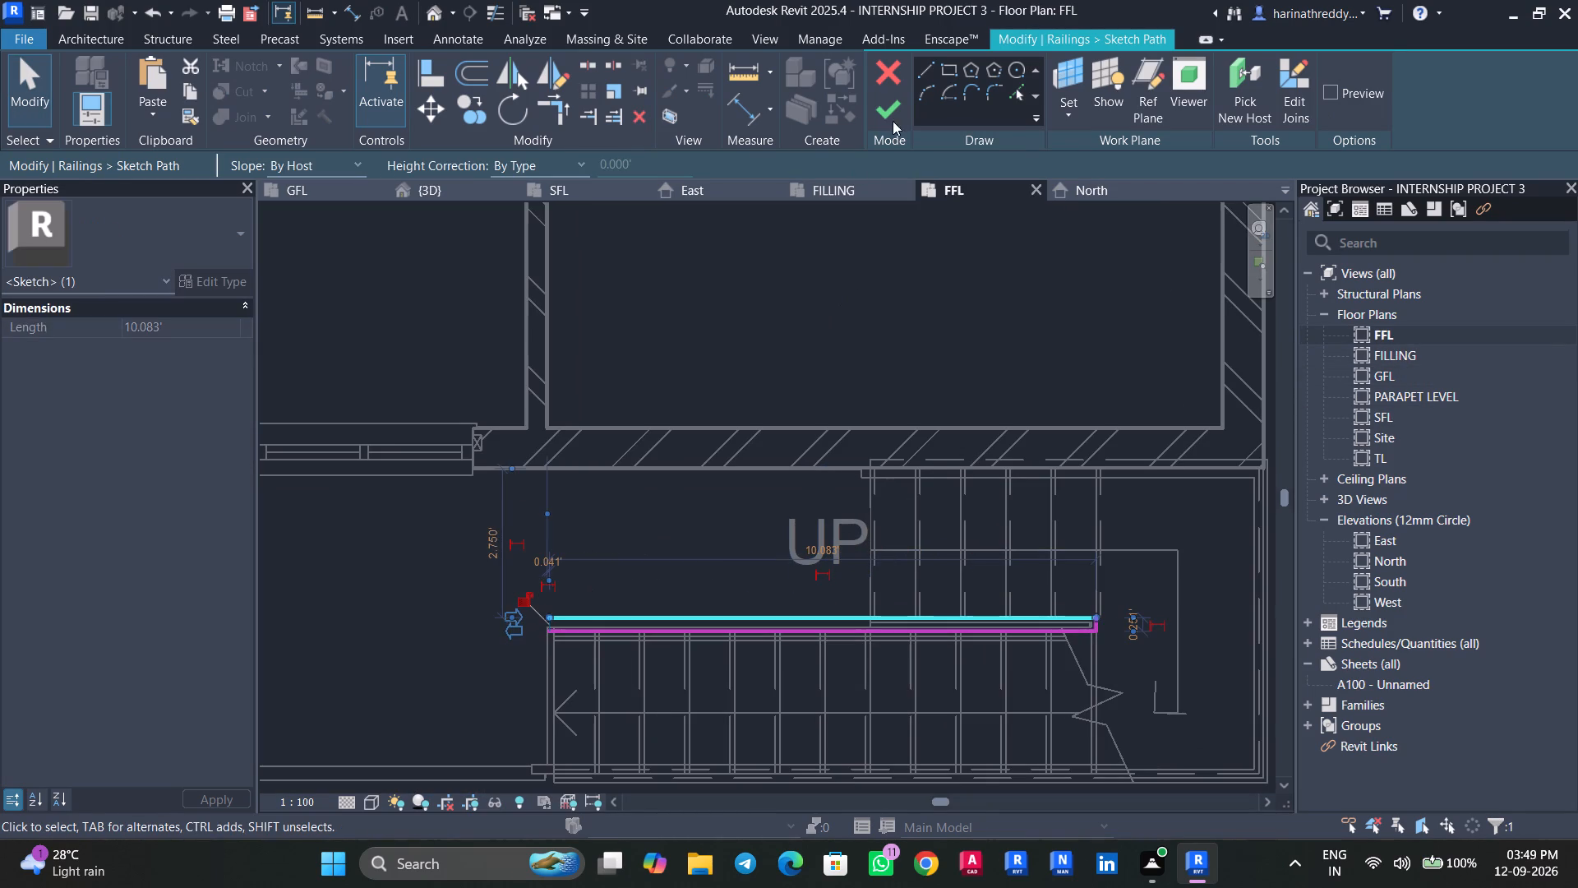
{"action": "left_click", "coordinate": [886, 108]}
{"action": "left_click", "coordinate": [433, 200]}
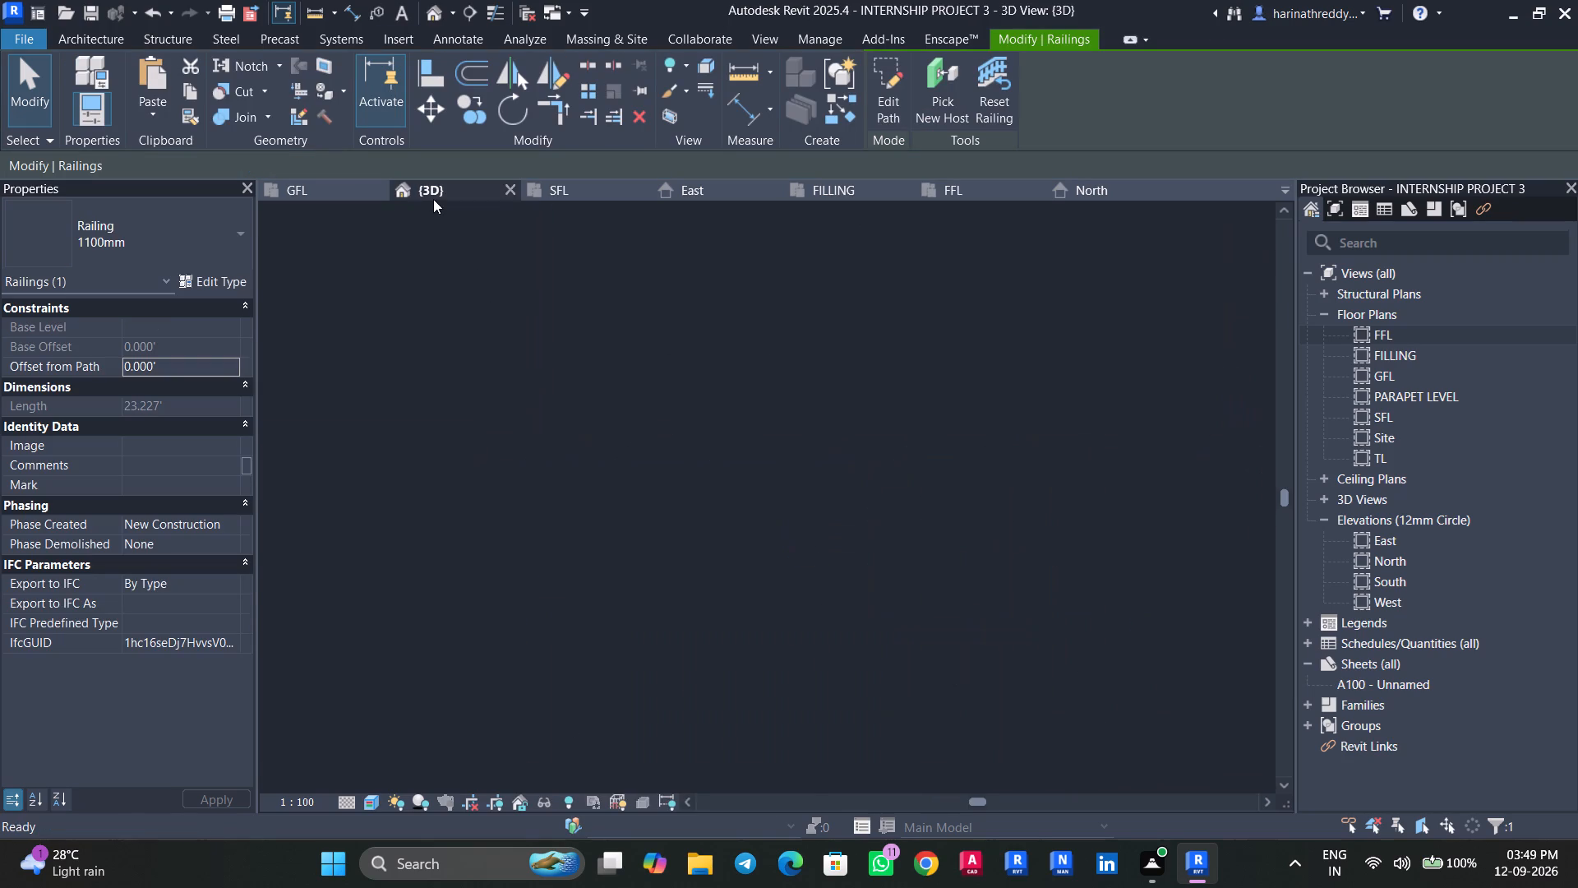
{"action": "key", "text": "Escape"}
Extend the short segment of the SFL stair's inner 1100mm railing path west to about 10.083', level with the longer segment's end.
{"action": "middle_click_drag", "start_coordinate": [1143, 764], "coordinate": [1181, 770], "text": "shift"}
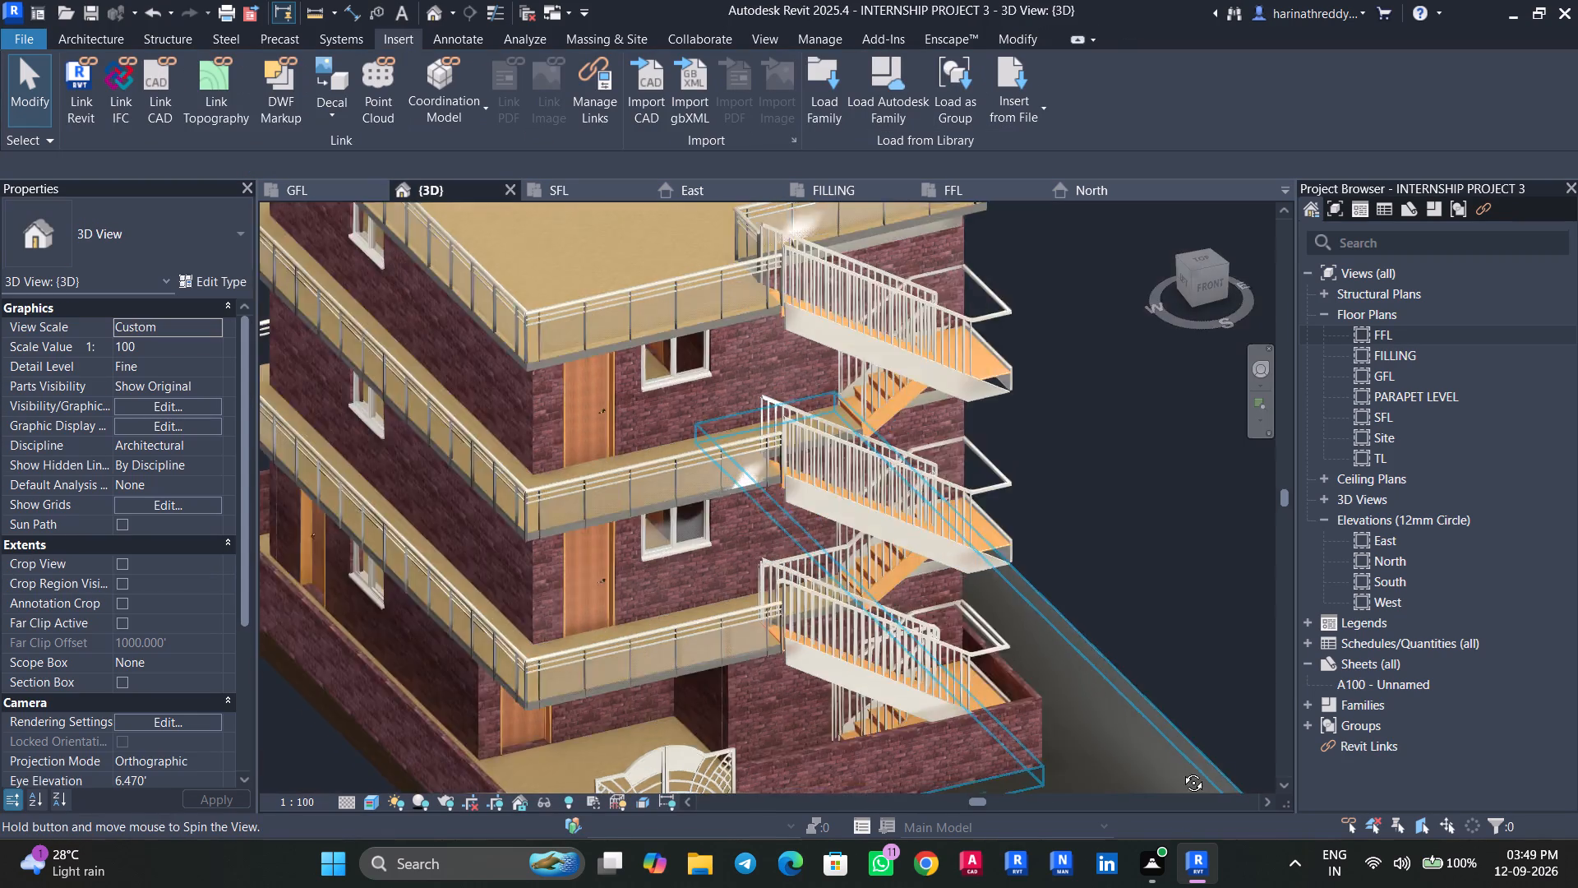
{"action": "middle_click_drag", "start_coordinate": [1181, 770], "coordinate": [1103, 738], "text": "shift"}
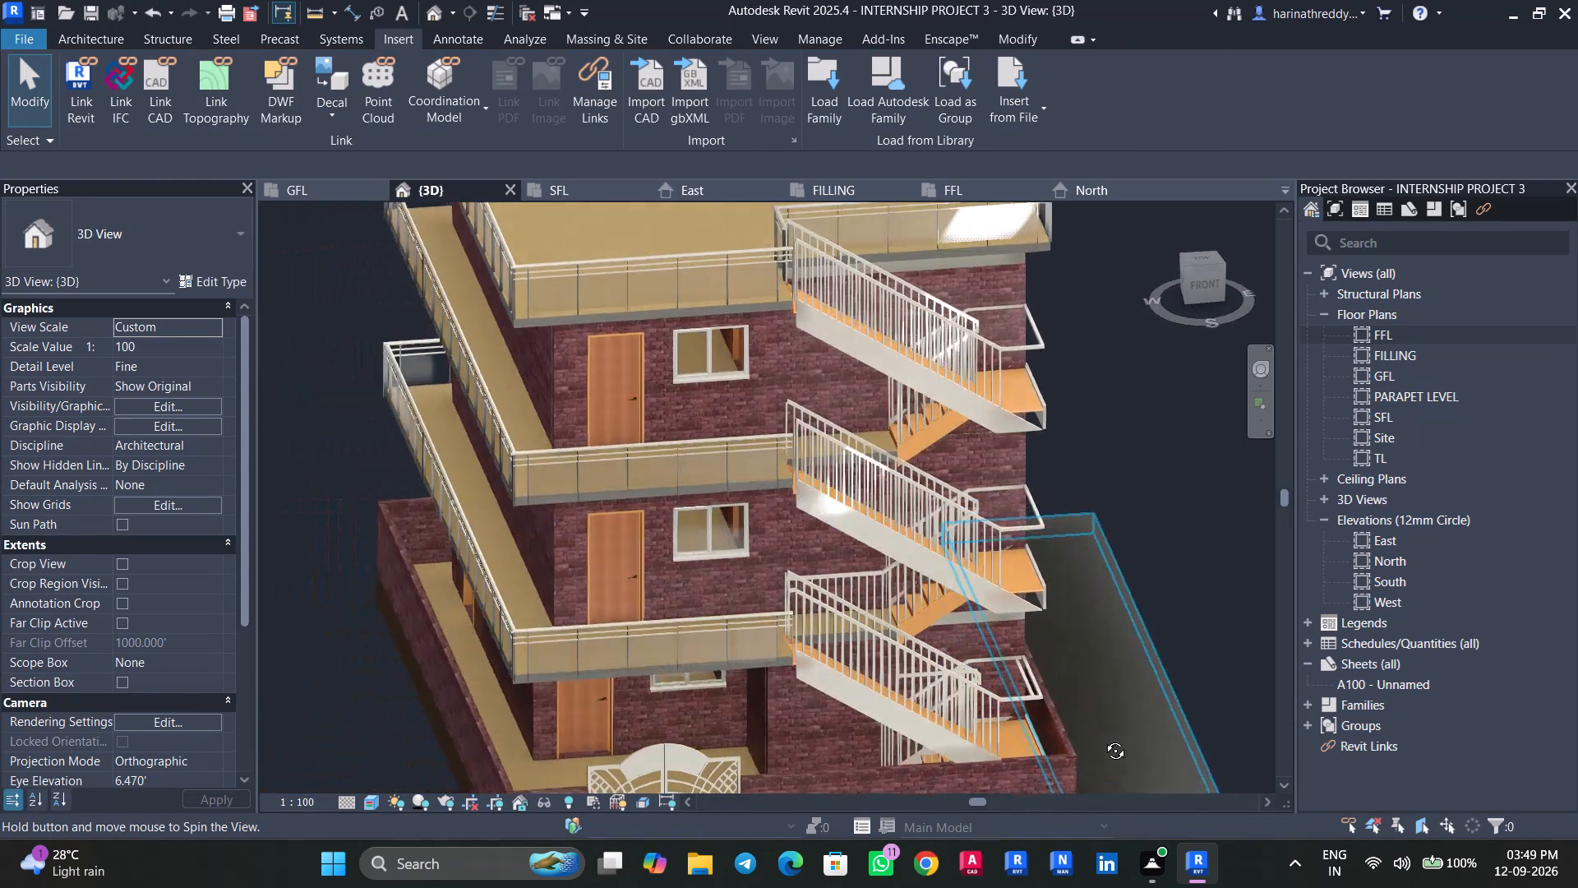
{"action": "middle_click_drag", "start_coordinate": [1103, 738], "coordinate": [1102, 736], "text": "shift"}
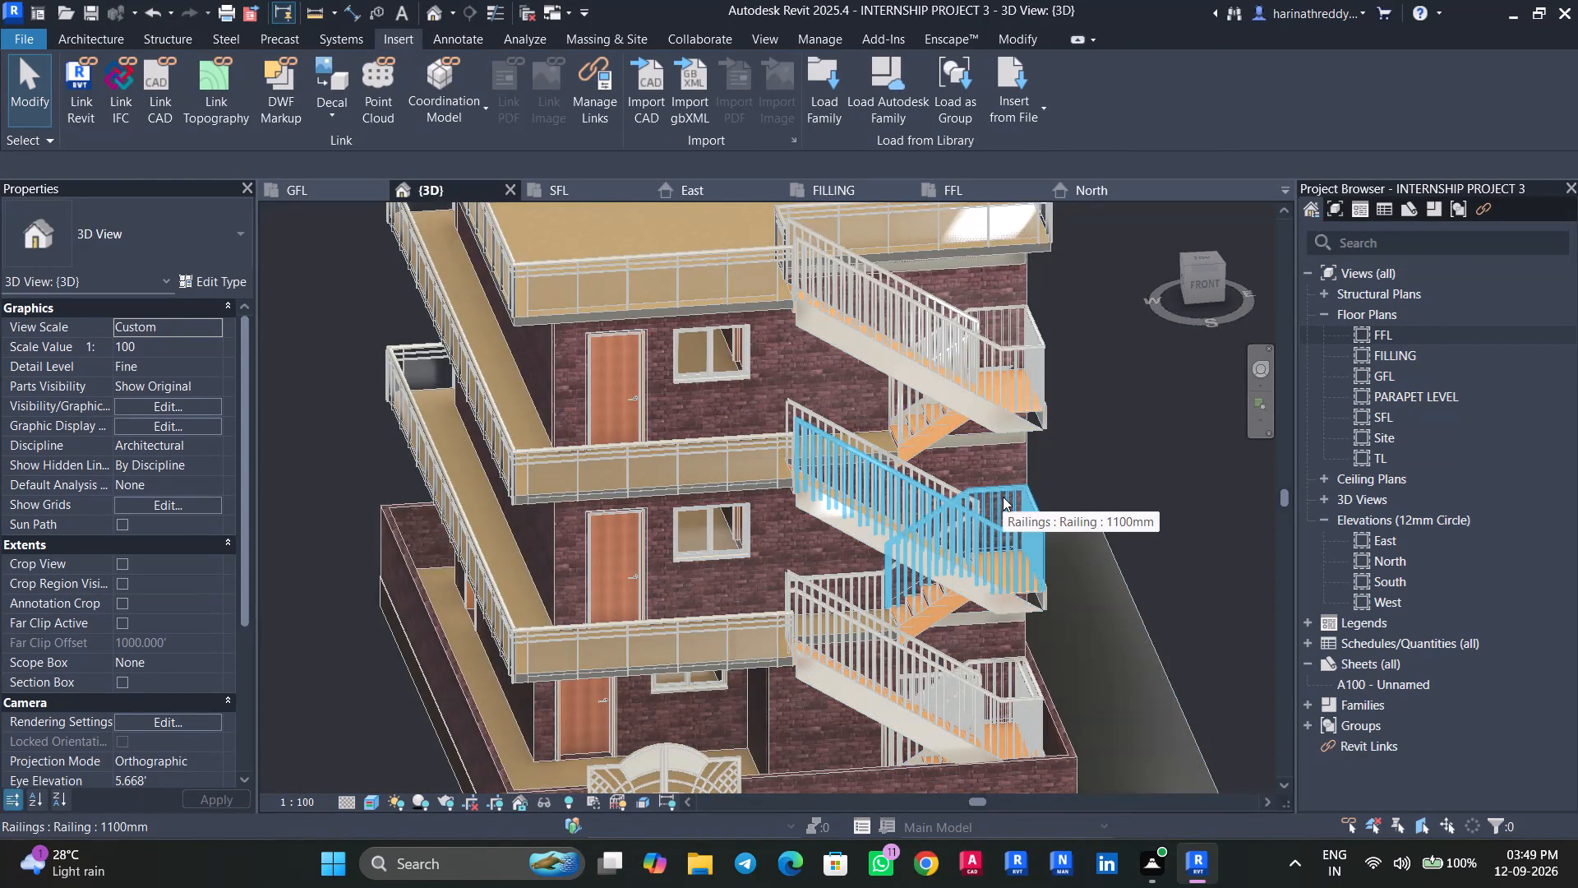
{"action": "left_click", "coordinate": [966, 312]}
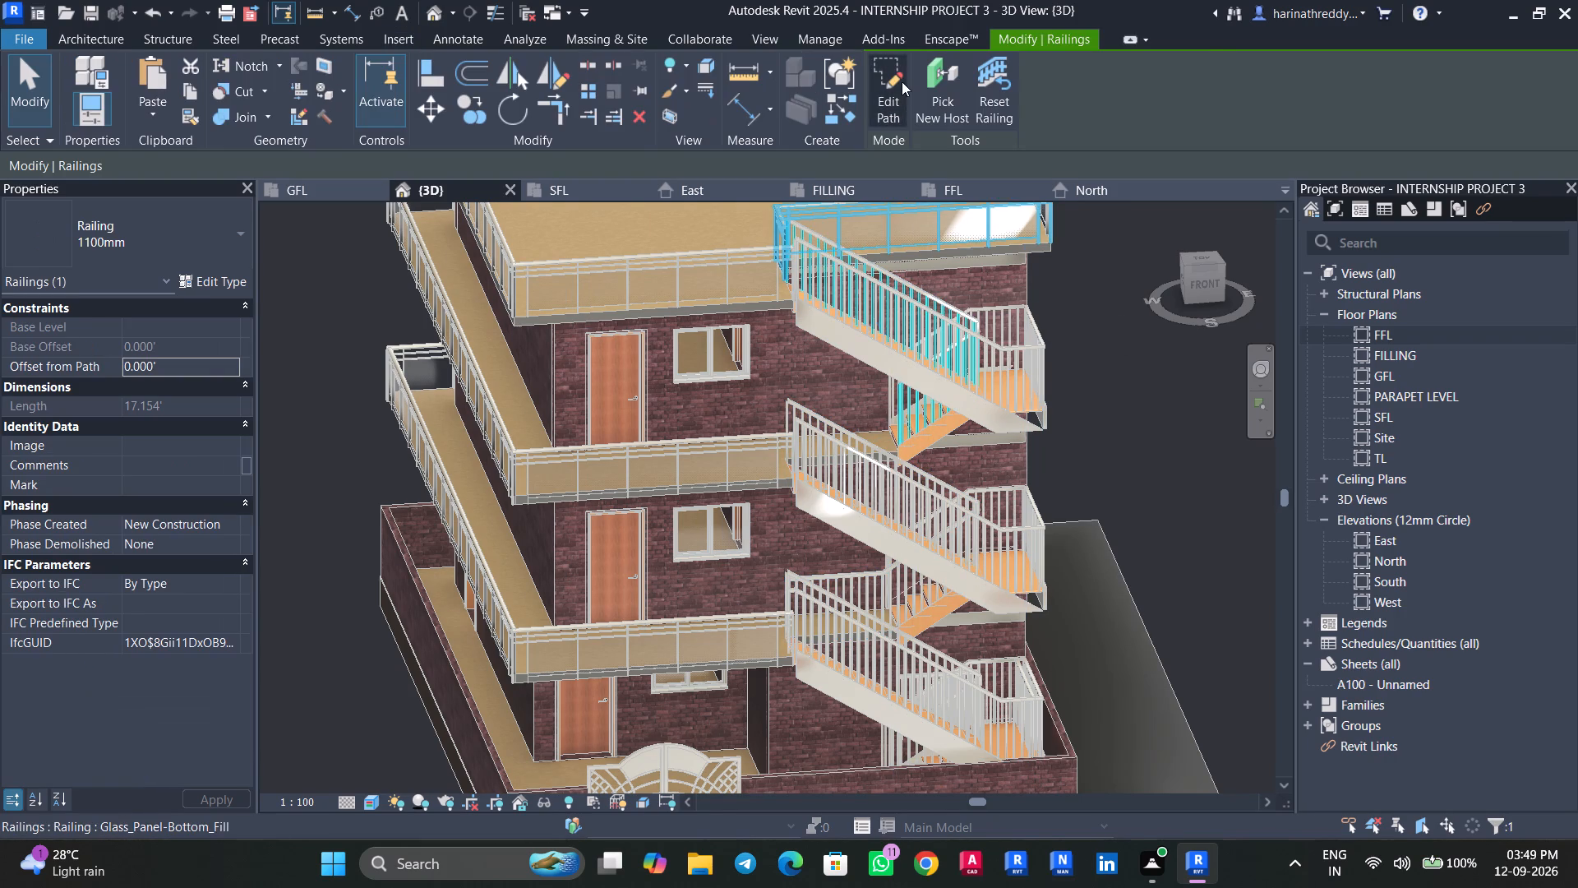
{"action": "left_click", "coordinate": [893, 86]}
{"action": "double_click", "coordinate": [1396, 419]}
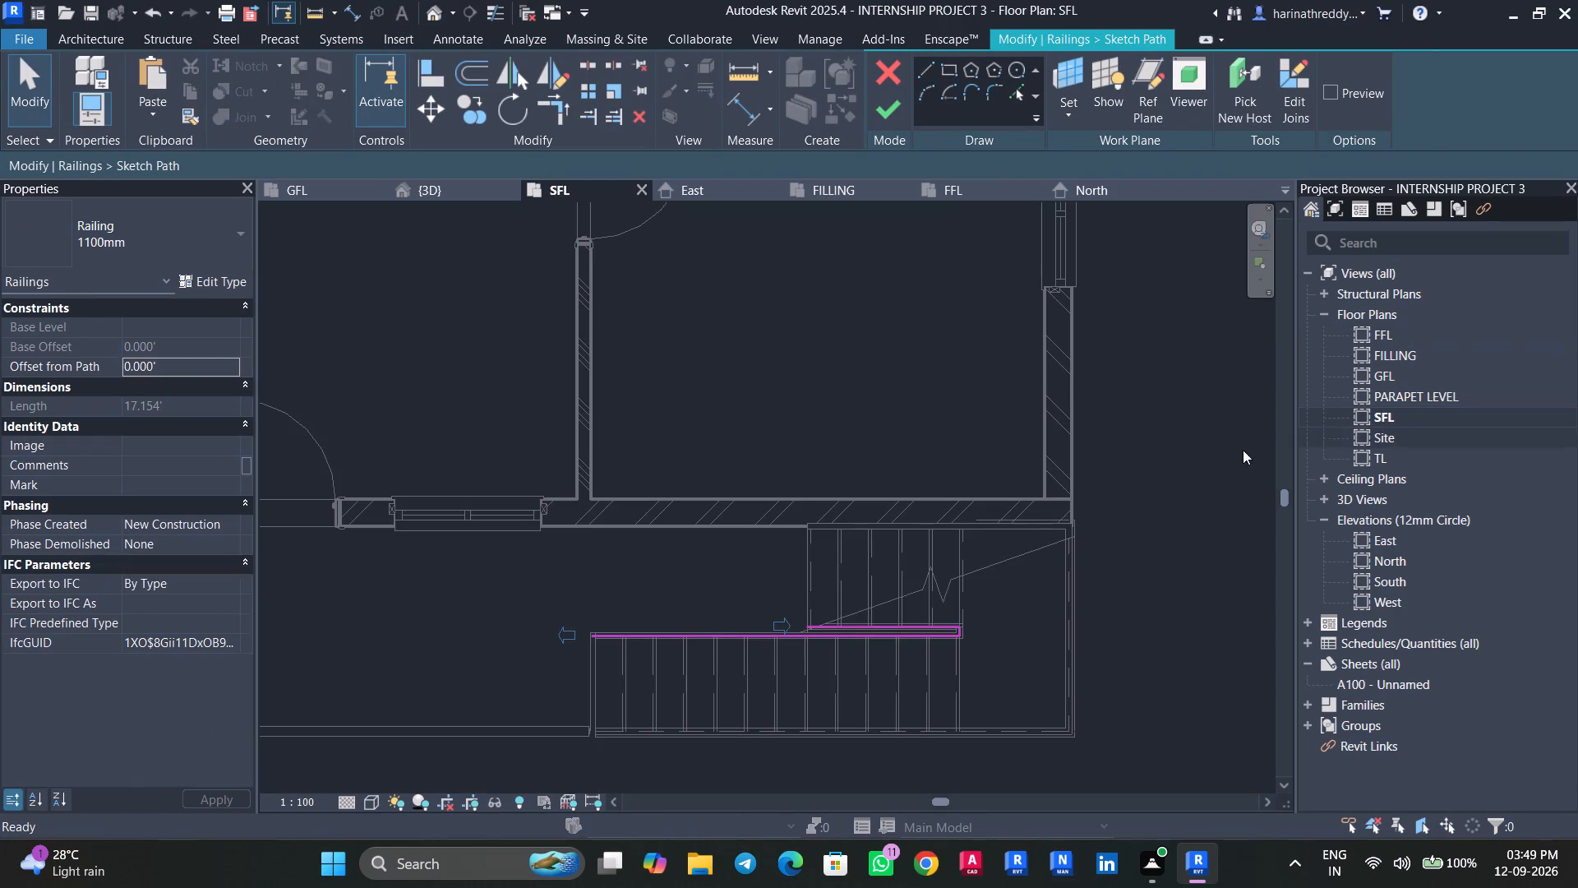
{"action": "left_click", "coordinate": [873, 623]}
{"action": "scroll", "coordinate": [782, 627], "scroll_direction": "up", "scroll_amount": 4}
{"action": "left_click_drag", "start_coordinate": [823, 627], "coordinate": [782, 631]}
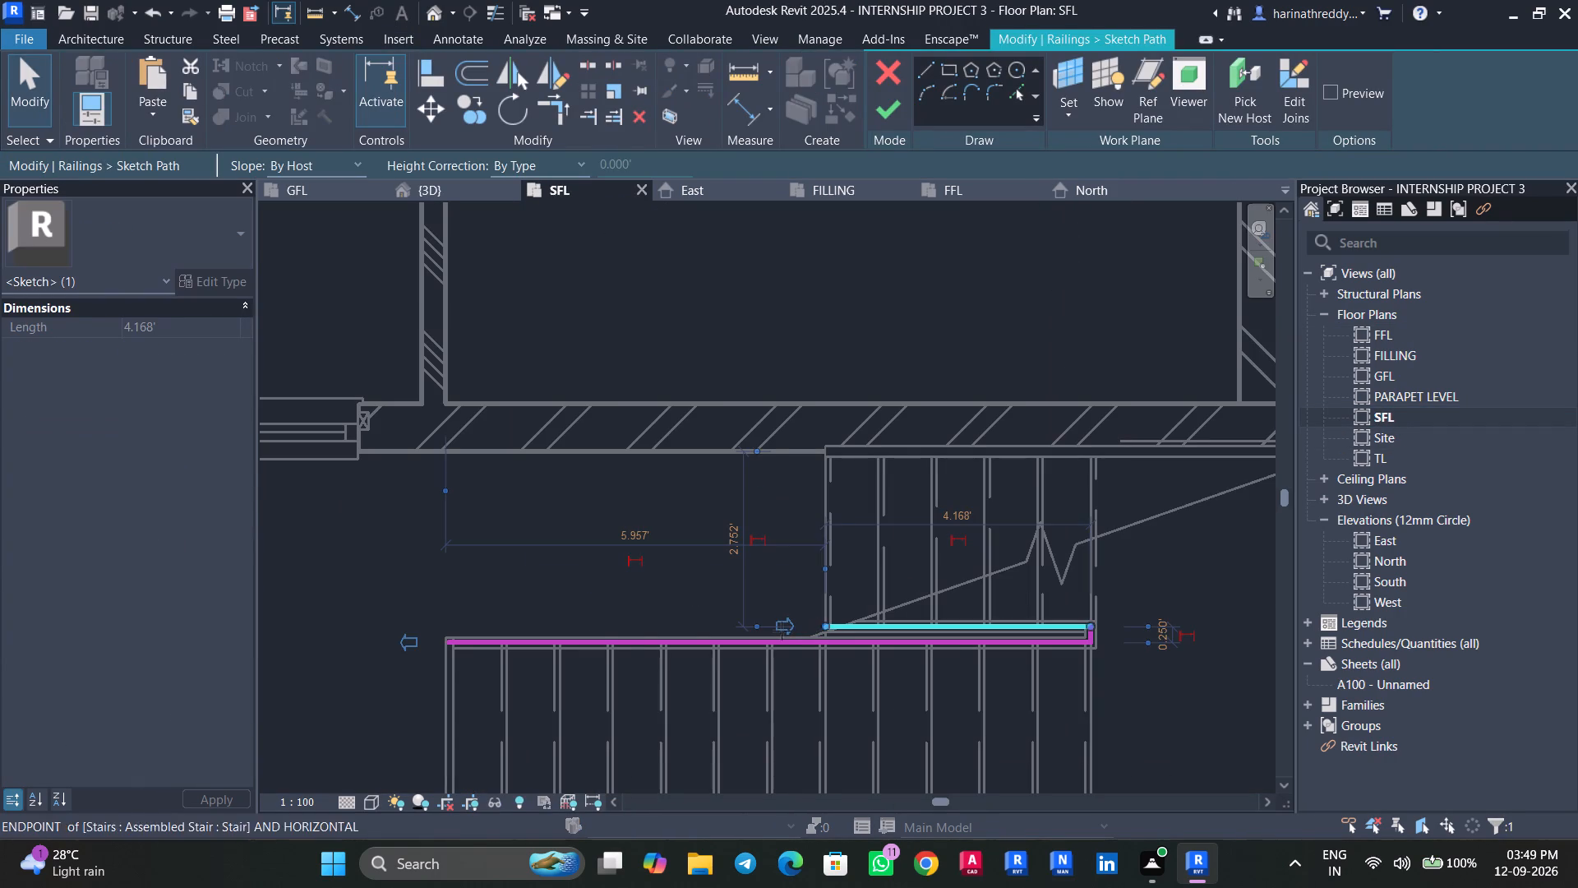
{"action": "left_click_drag", "start_coordinate": [782, 631], "coordinate": [450, 620]}
{"action": "left_click", "coordinate": [890, 119]}
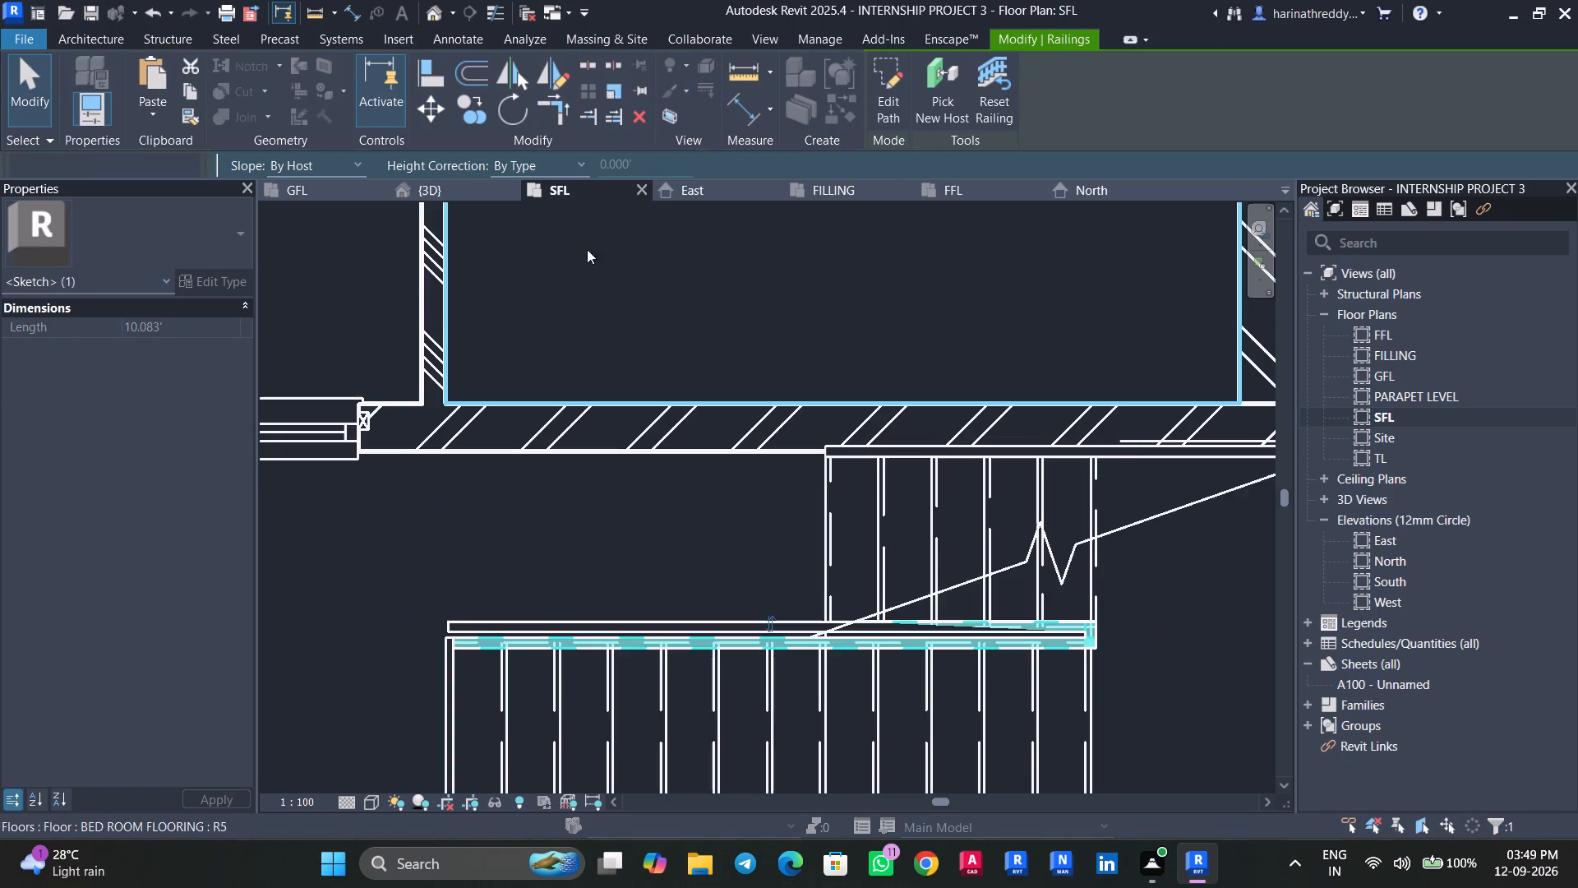
{"action": "left_click", "coordinate": [432, 193]}
{"action": "key", "text": "Escape"}
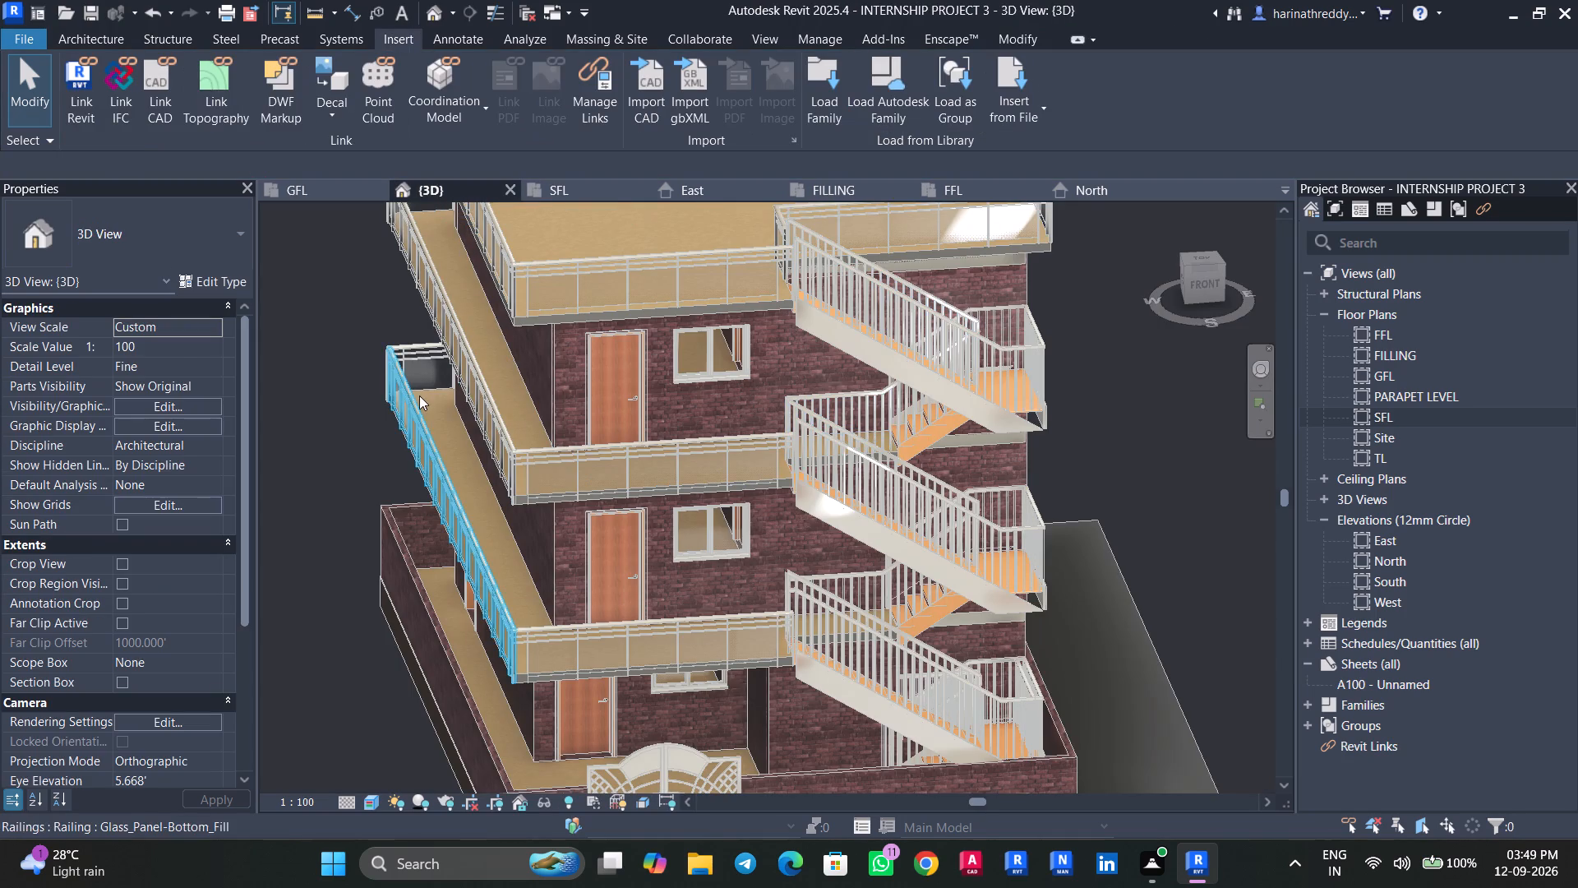
Inspect the extended inner stair railings from the side and front, and check the overall building front.
{"action": "scroll", "coordinate": [634, 525], "scroll_direction": "down", "scroll_amount": 3}
{"action": "middle_click_drag", "start_coordinate": [1084, 682], "coordinate": [1278, 616], "text": "shift"}
{"action": "scroll", "coordinate": [1278, 616], "scroll_direction": "up", "scroll_amount": 1}
{"action": "scroll", "coordinate": [672, 534], "scroll_direction": "up", "scroll_amount": 9}
{"action": "scroll", "coordinate": [607, 565], "scroll_direction": "down", "scroll_amount": 1}
{"action": "scroll", "coordinate": [607, 568], "scroll_direction": "up", "scroll_amount": 6}
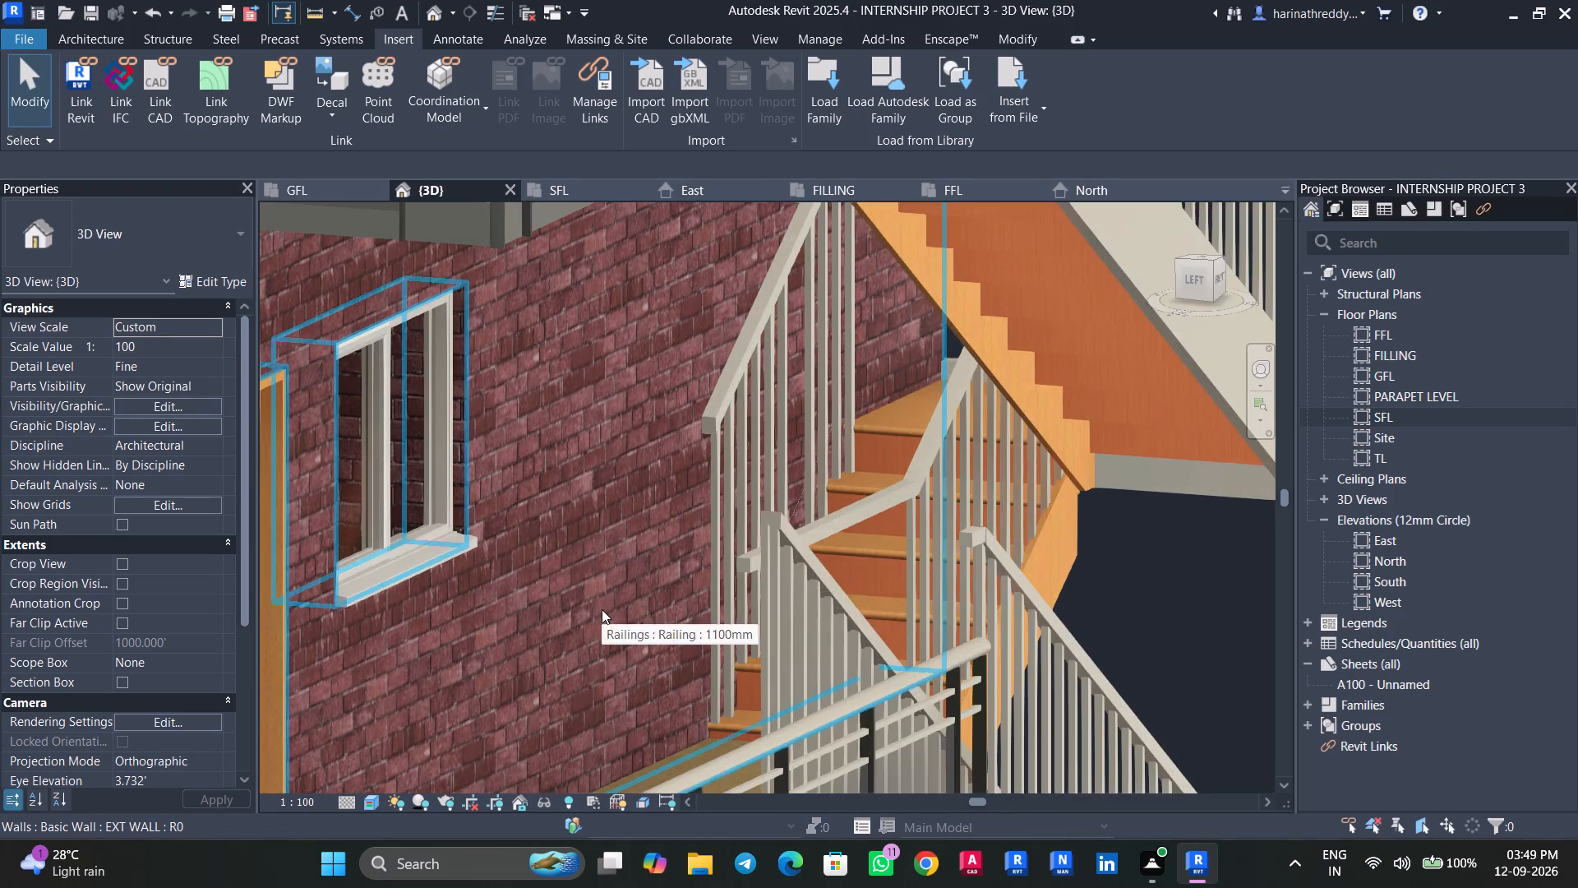
{"action": "middle_click", "coordinate": [643, 609], "text": "shift"}
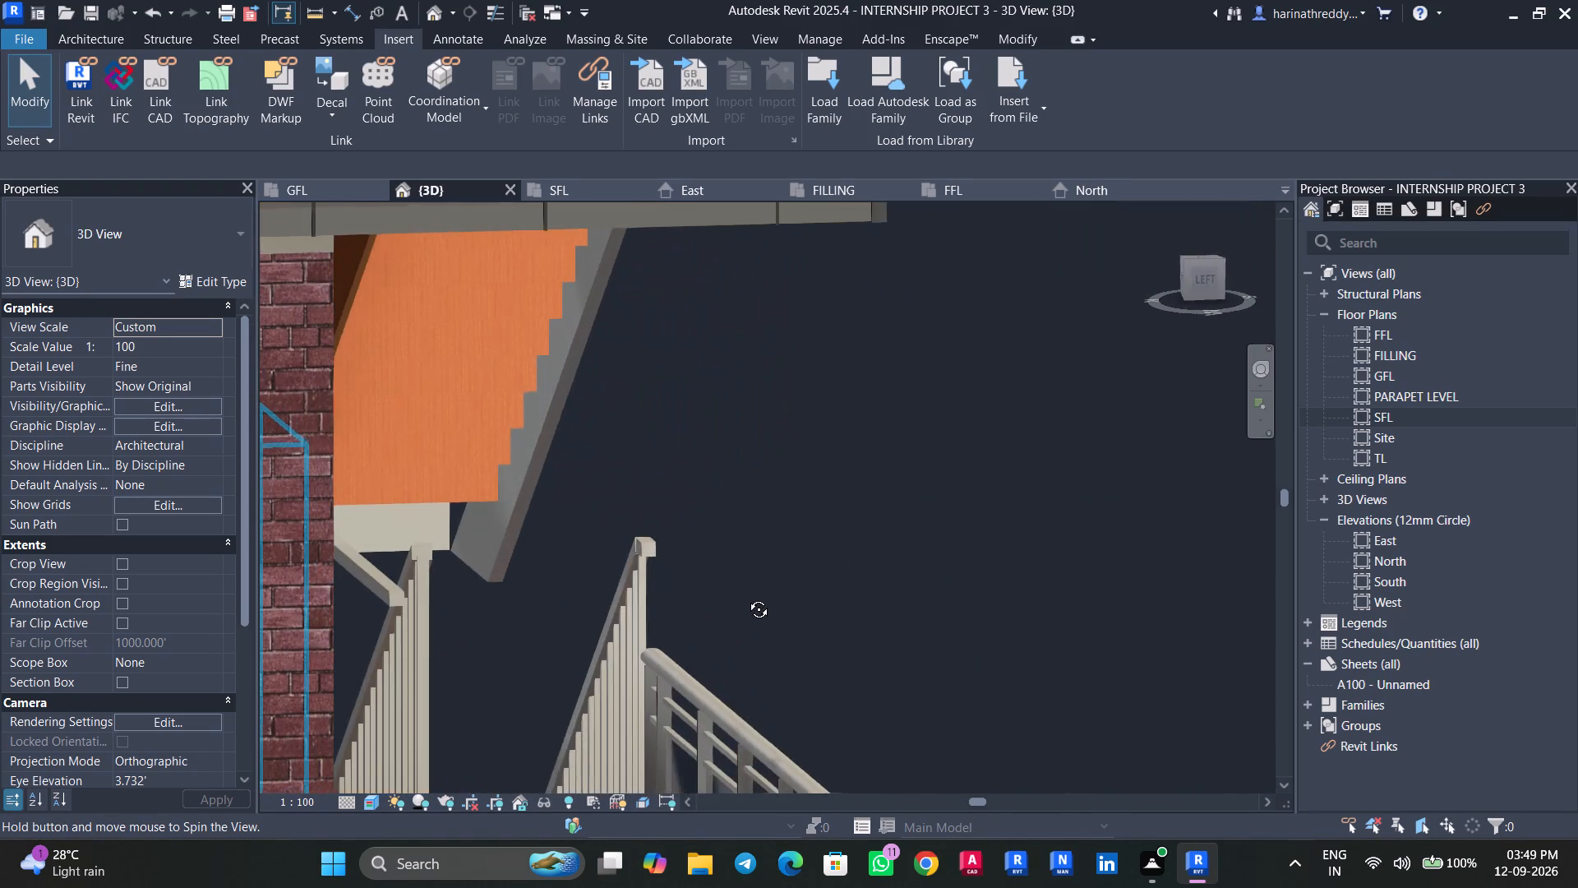
{"action": "scroll", "coordinate": [648, 607], "scroll_direction": "down", "scroll_amount": 11}
{"action": "scroll", "coordinate": [1022, 473], "scroll_direction": "down", "scroll_amount": 1, "text": "shift"}
{"action": "middle_click_drag", "start_coordinate": [1022, 473], "coordinate": [1013, 482], "text": "shift"}
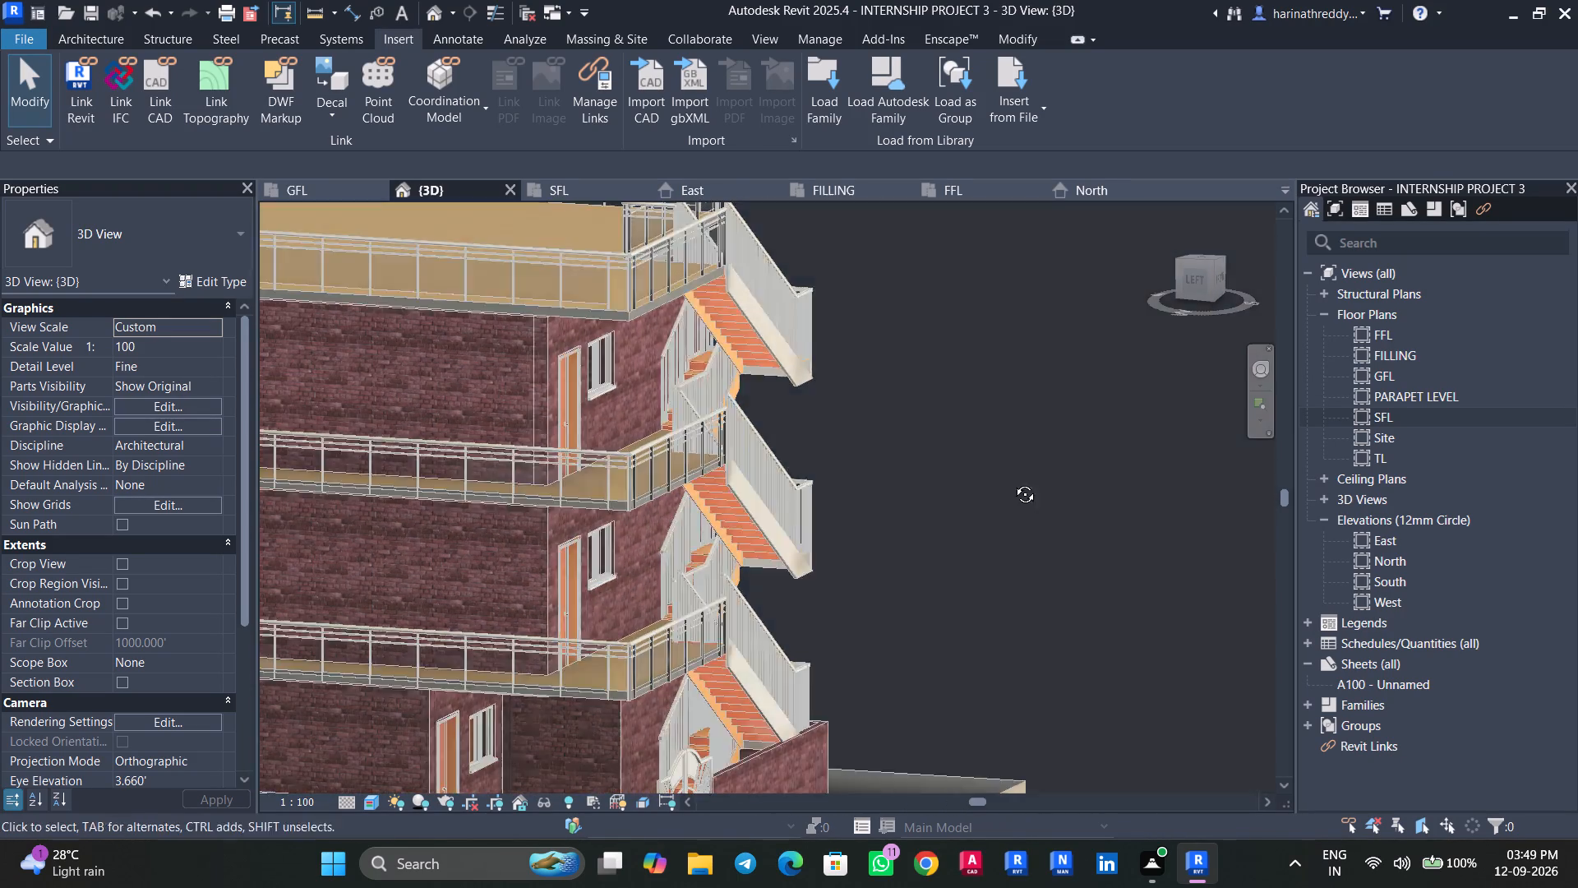
{"action": "middle_click_drag", "start_coordinate": [1013, 482], "coordinate": [930, 594], "text": "shift"}
{"action": "scroll", "coordinate": [1133, 463], "scroll_direction": "down", "scroll_amount": 2}
{"action": "middle_click_drag", "start_coordinate": [1135, 460], "coordinate": [959, 456], "text": "shift"}
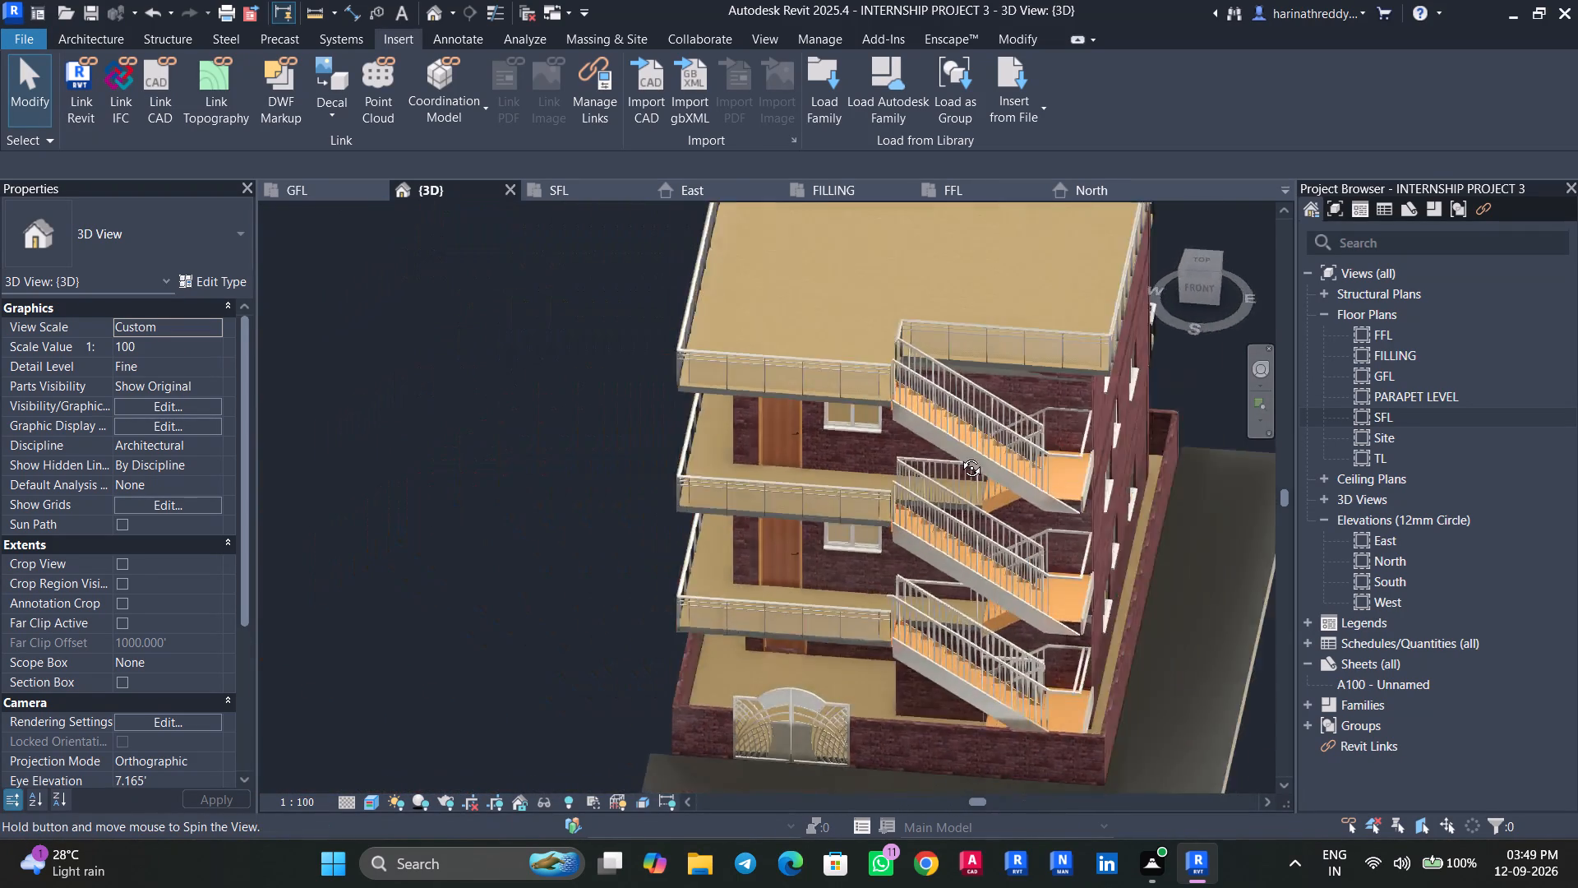
Examine the ground floor, typical floor and site plans on the reference PDF in the FILLING floor plan.
{"action": "middle_click_drag", "start_coordinate": [959, 456], "coordinate": [998, 318], "text": "shift"}
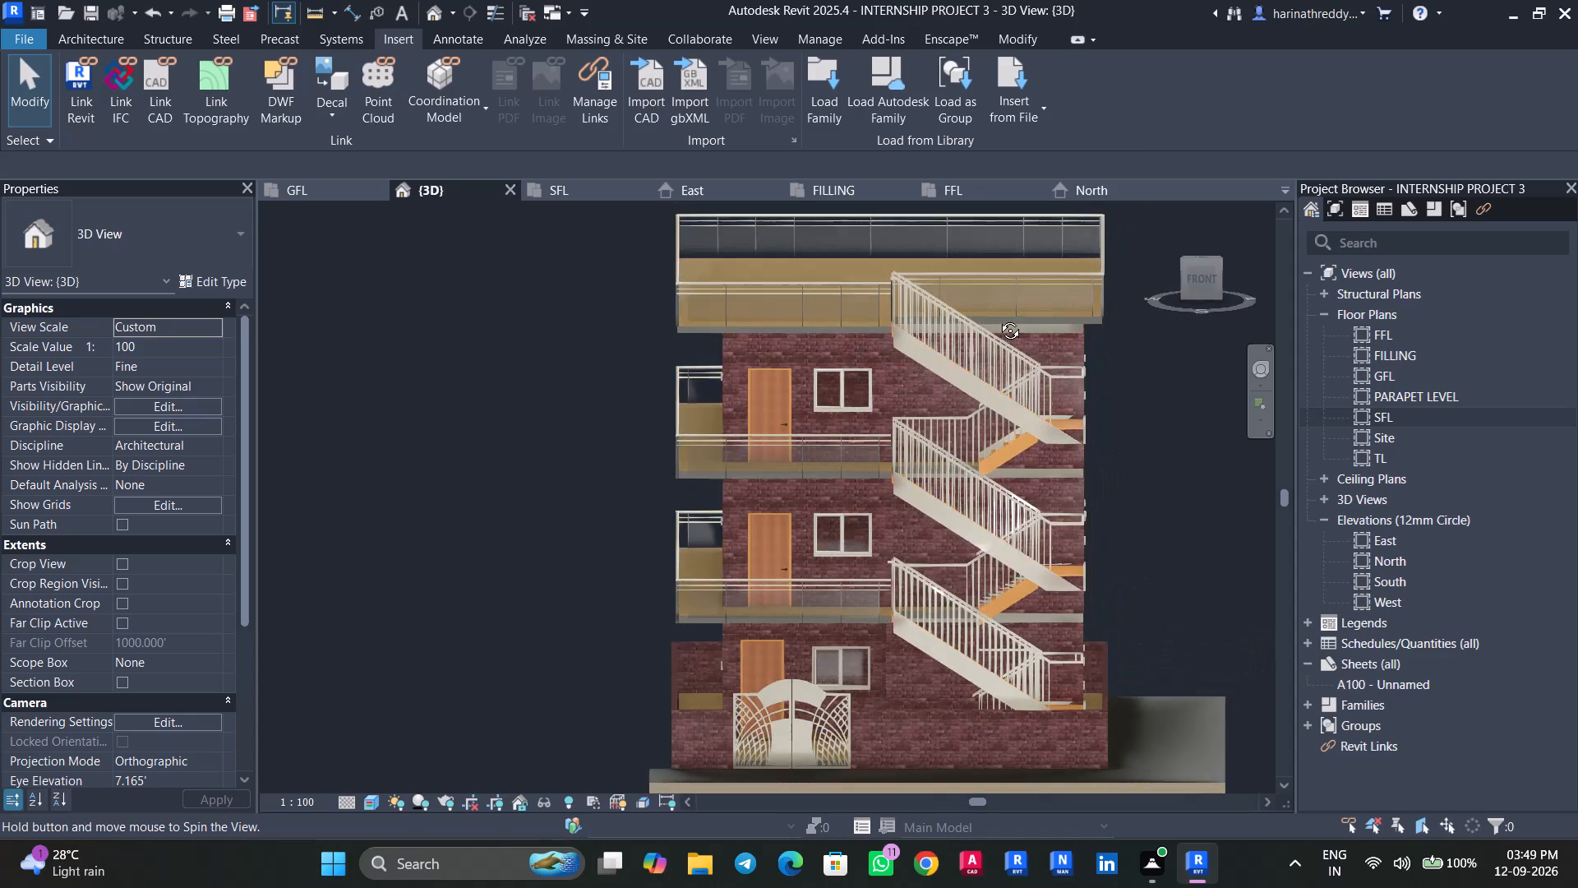
{"action": "middle_click_drag", "start_coordinate": [998, 318], "coordinate": [1051, 377], "text": "shift"}
{"action": "middle_click_drag", "start_coordinate": [1151, 493], "coordinate": [1109, 436]}
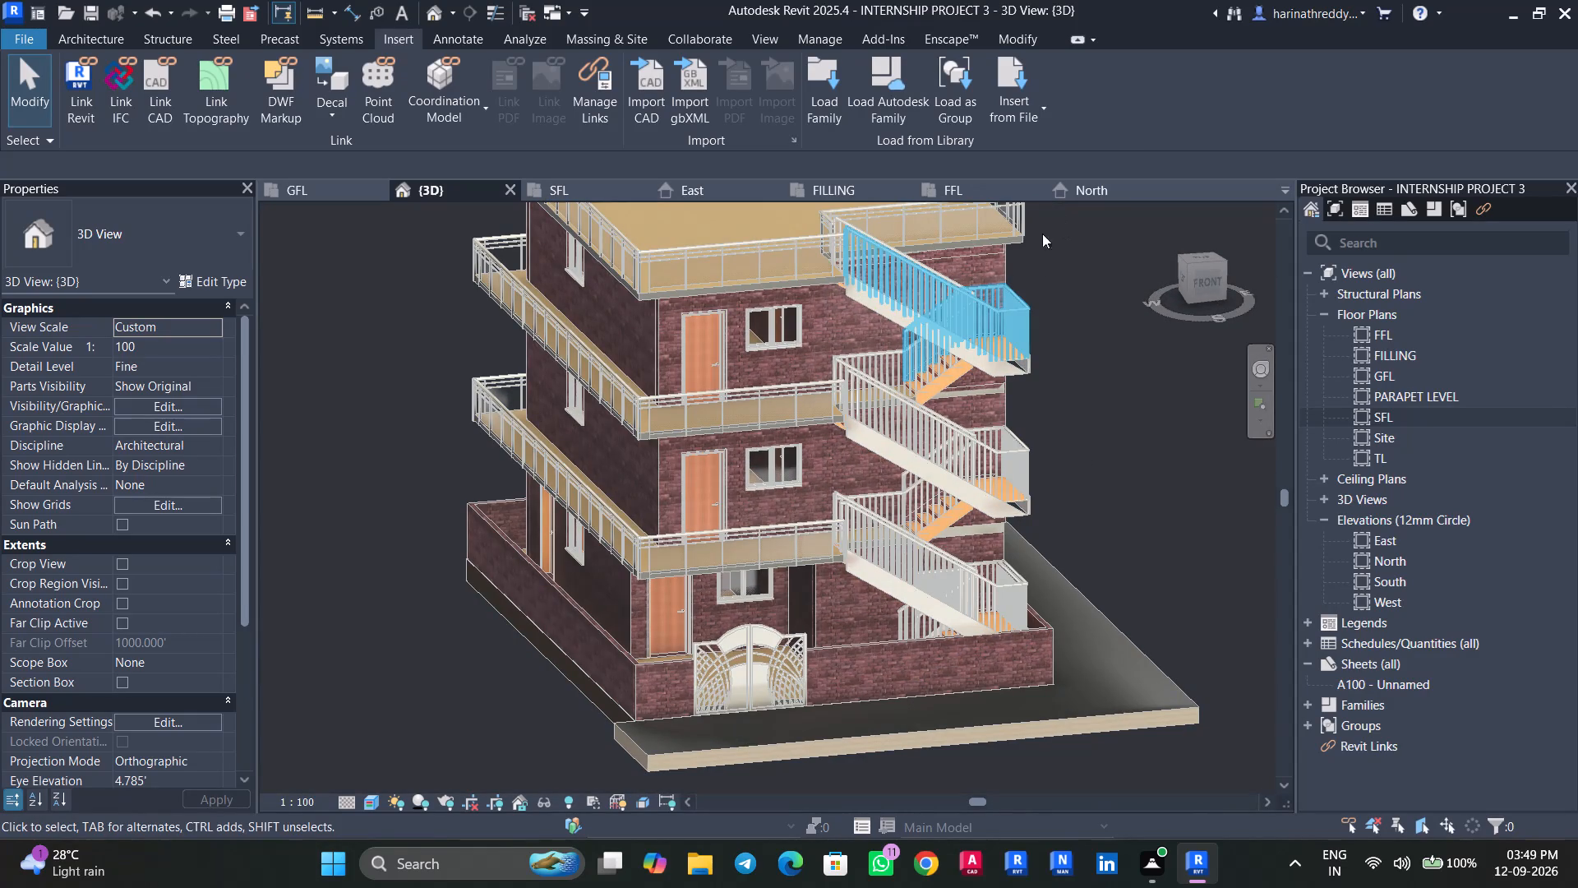
{"action": "left_click", "coordinate": [819, 197]}
{"action": "scroll", "coordinate": [509, 650], "scroll_direction": "up", "scroll_amount": 5}
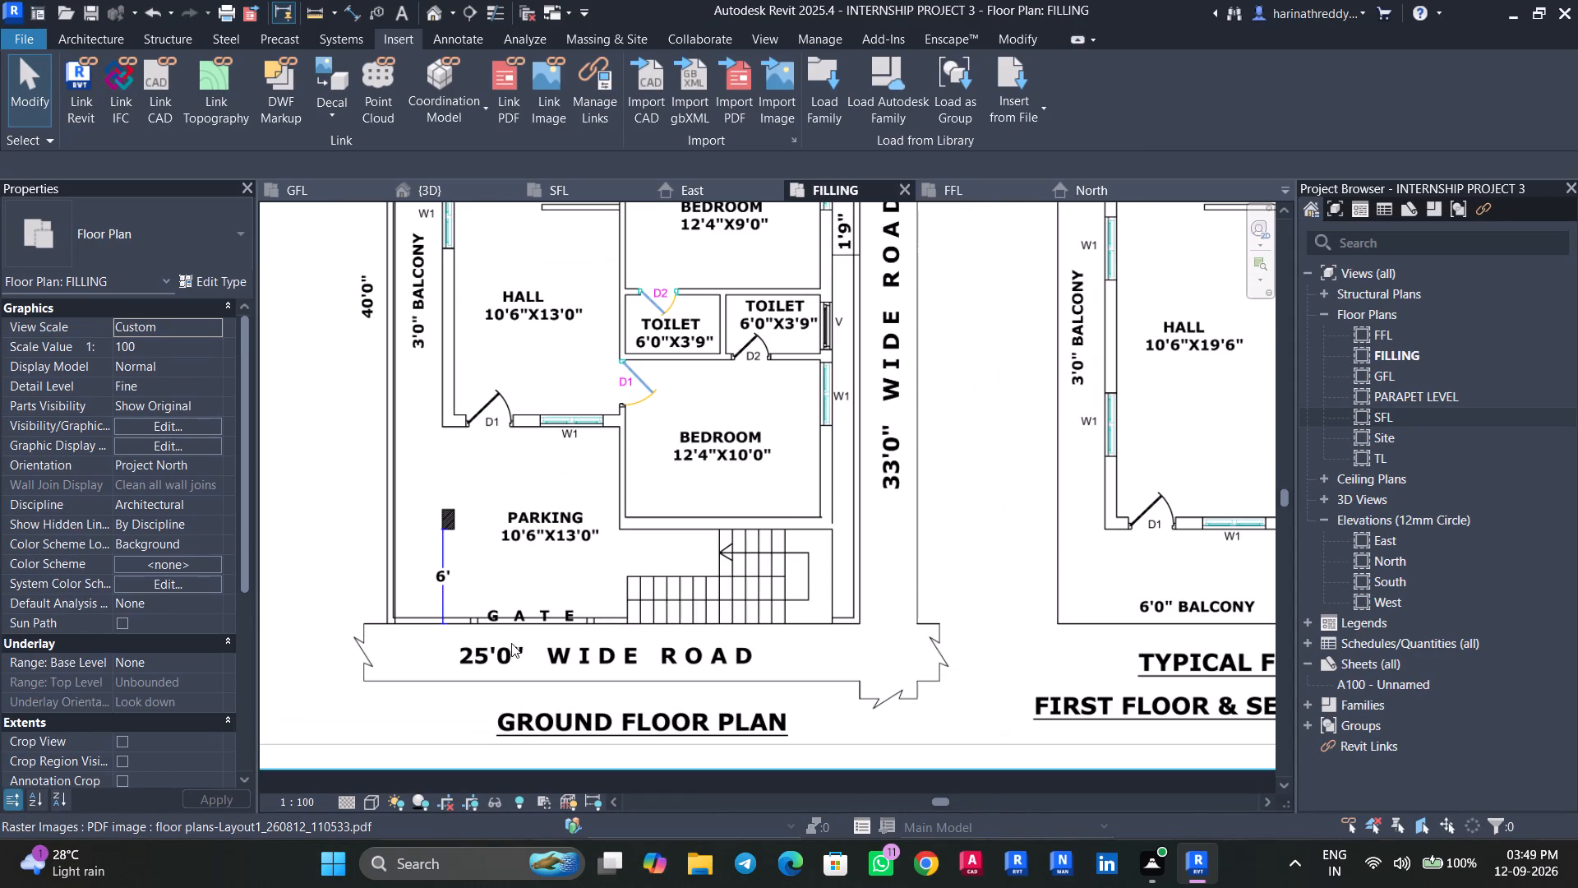
{"action": "scroll", "coordinate": [514, 634], "scroll_direction": "down", "scroll_amount": 5}
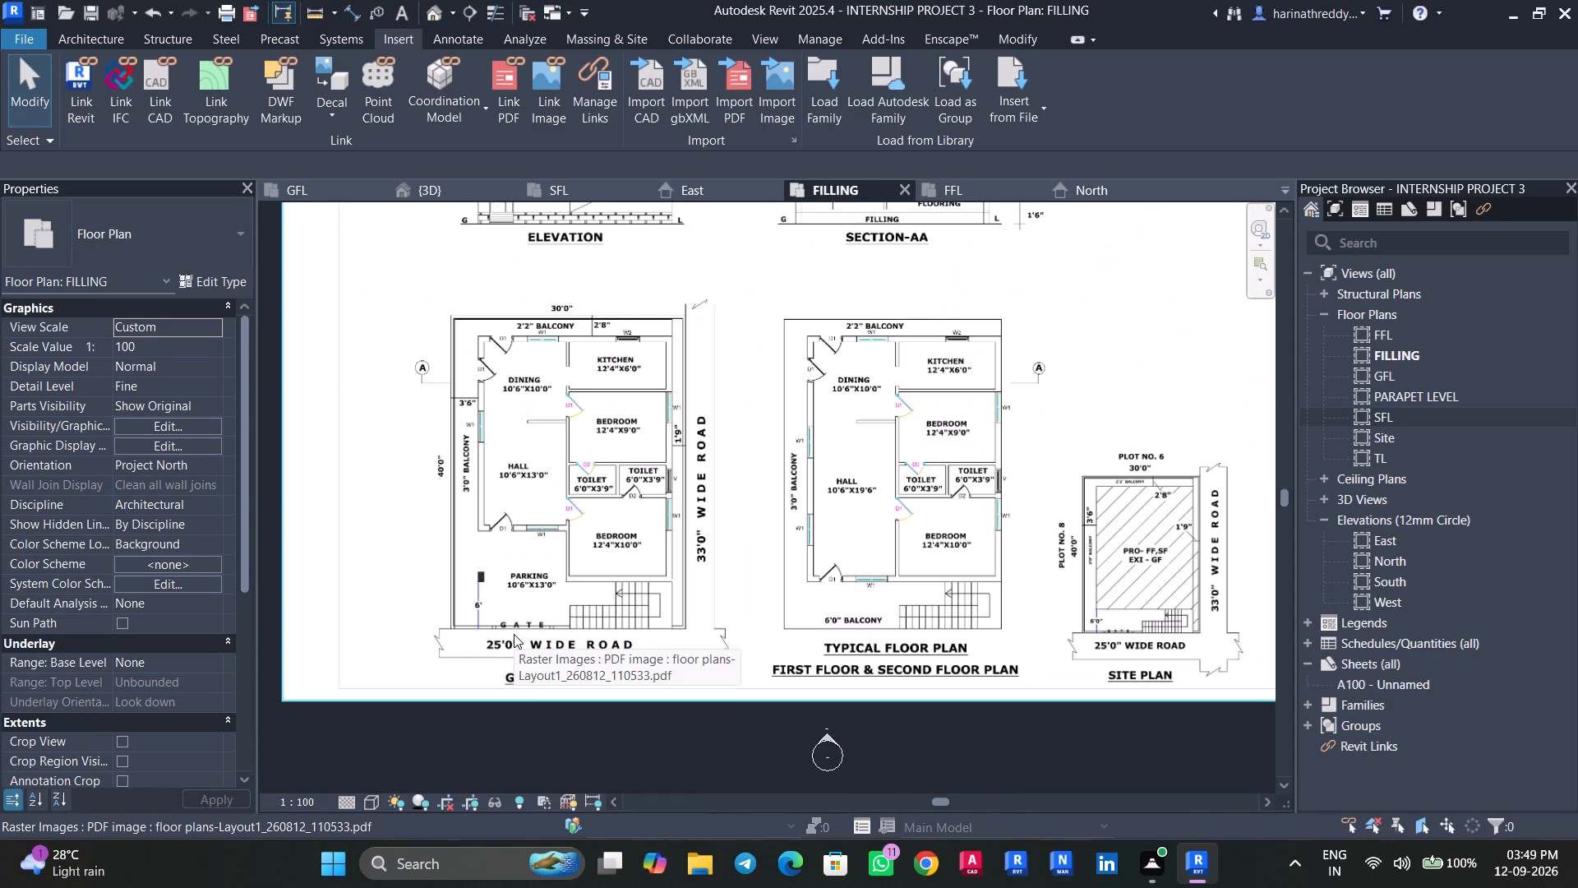
{"action": "scroll", "coordinate": [482, 325], "scroll_direction": "up", "scroll_amount": 9}
{"action": "scroll", "coordinate": [607, 453], "scroll_direction": "down", "scroll_amount": 2}
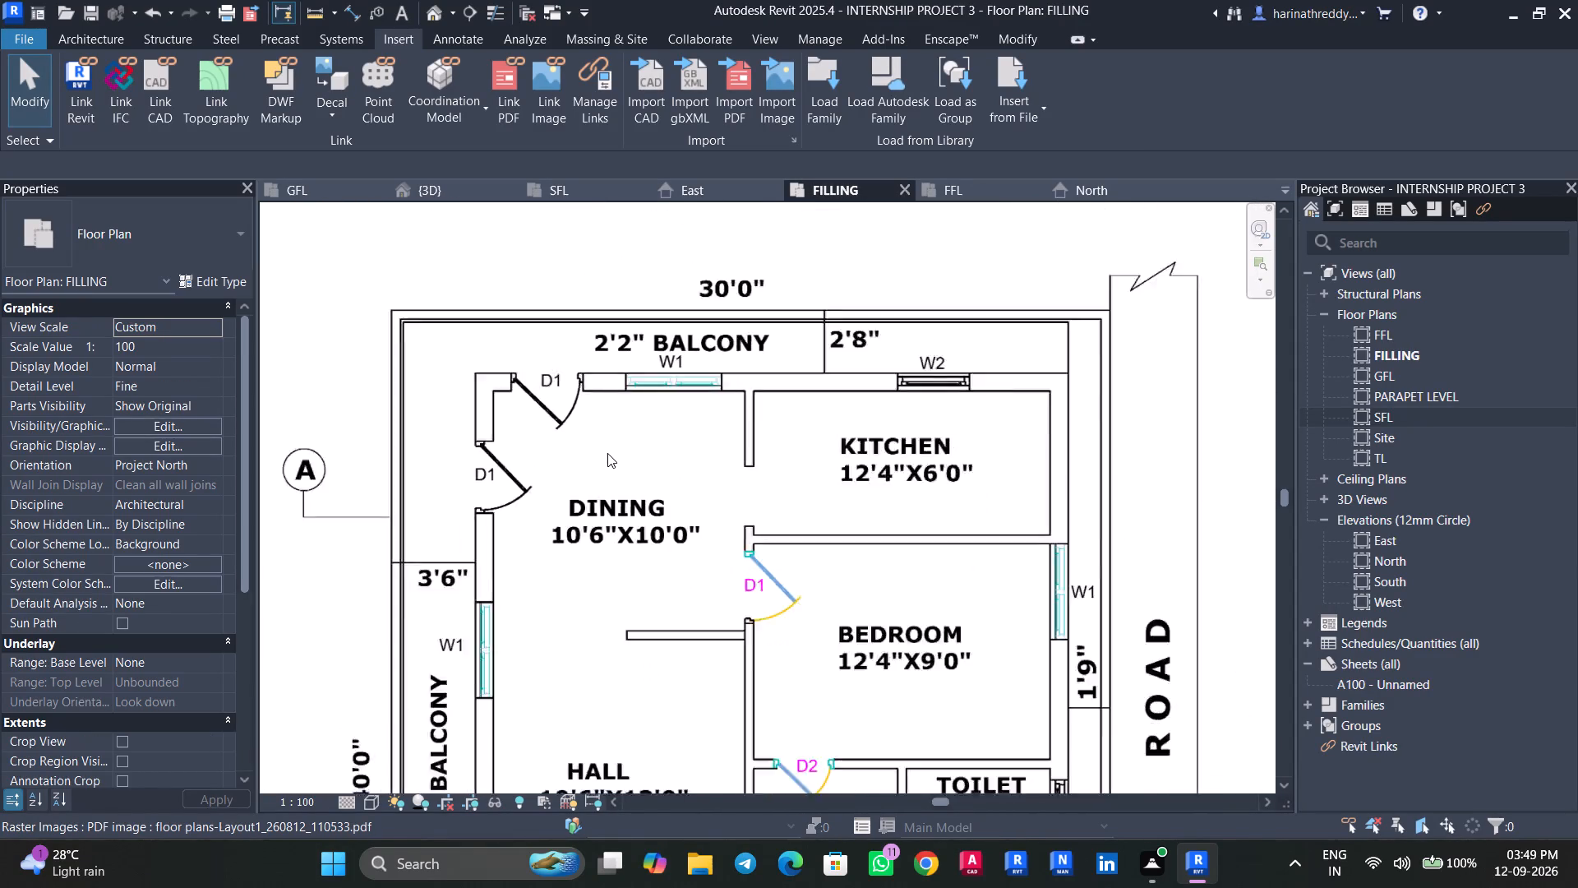
{"action": "scroll", "coordinate": [607, 453], "scroll_direction": "down", "scroll_amount": 13}
{"action": "scroll", "coordinate": [893, 528], "scroll_direction": "up", "scroll_amount": 14}
{"action": "scroll", "coordinate": [601, 546], "scroll_direction": "down", "scroll_amount": 1}
{"action": "scroll", "coordinate": [601, 546], "scroll_direction": "up", "scroll_amount": 1}
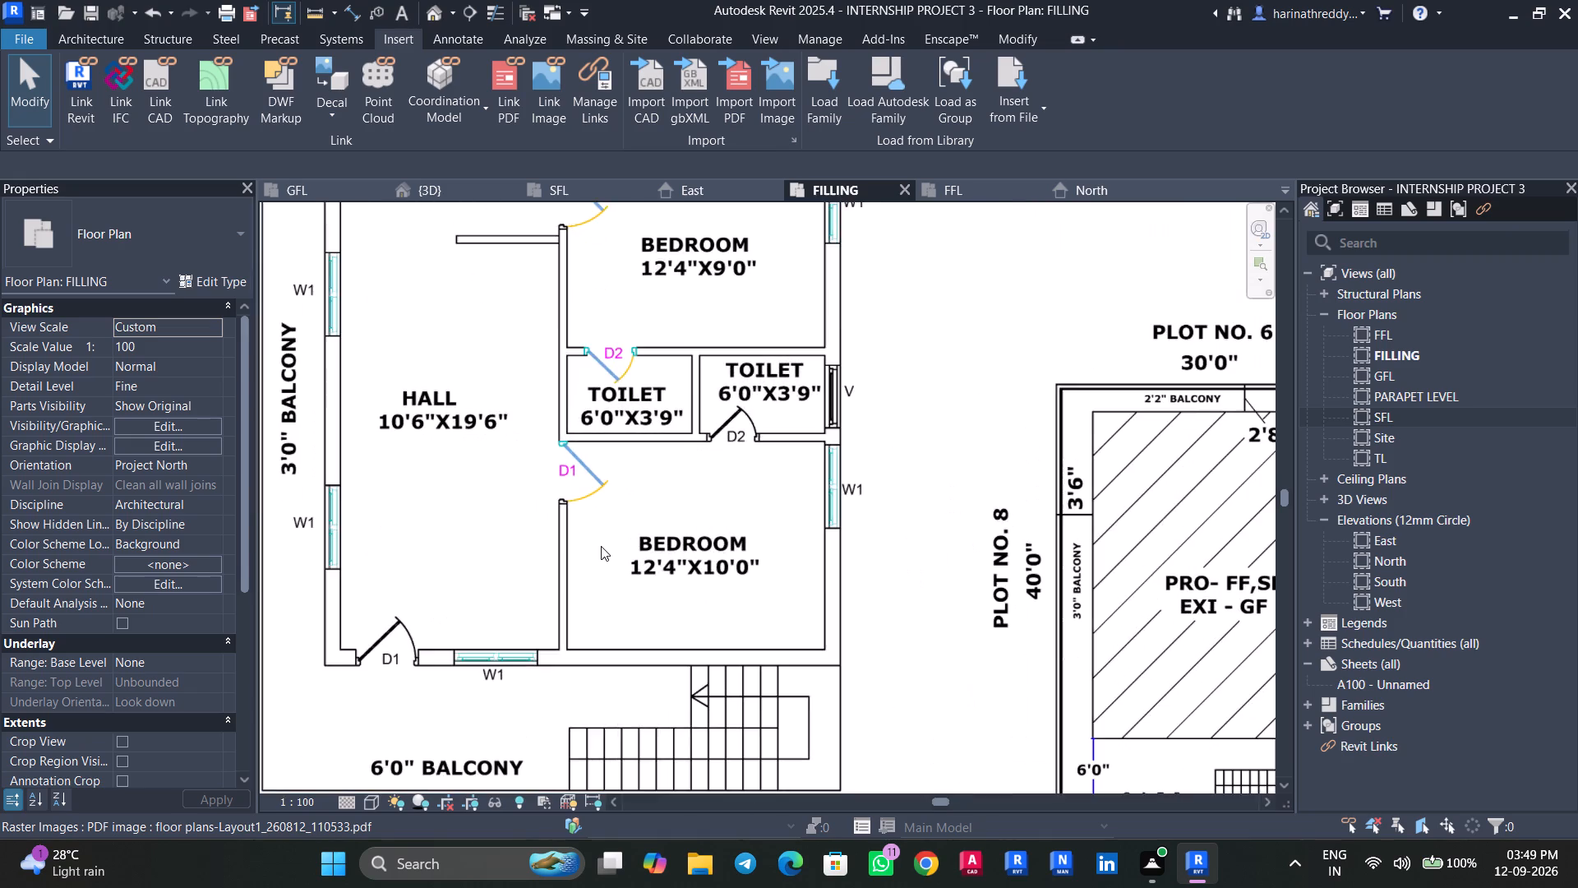
{"action": "scroll", "coordinate": [601, 546], "scroll_direction": "down", "scroll_amount": 6}
{"action": "scroll", "coordinate": [532, 445], "scroll_direction": "up", "scroll_amount": 3}
{"action": "middle_click_drag", "start_coordinate": [498, 491], "coordinate": [533, 553]}
{"action": "scroll", "coordinate": [533, 553], "scroll_direction": "down", "scroll_amount": 5}
{"action": "middle_click_drag", "start_coordinate": [535, 594], "coordinate": [593, 553]}
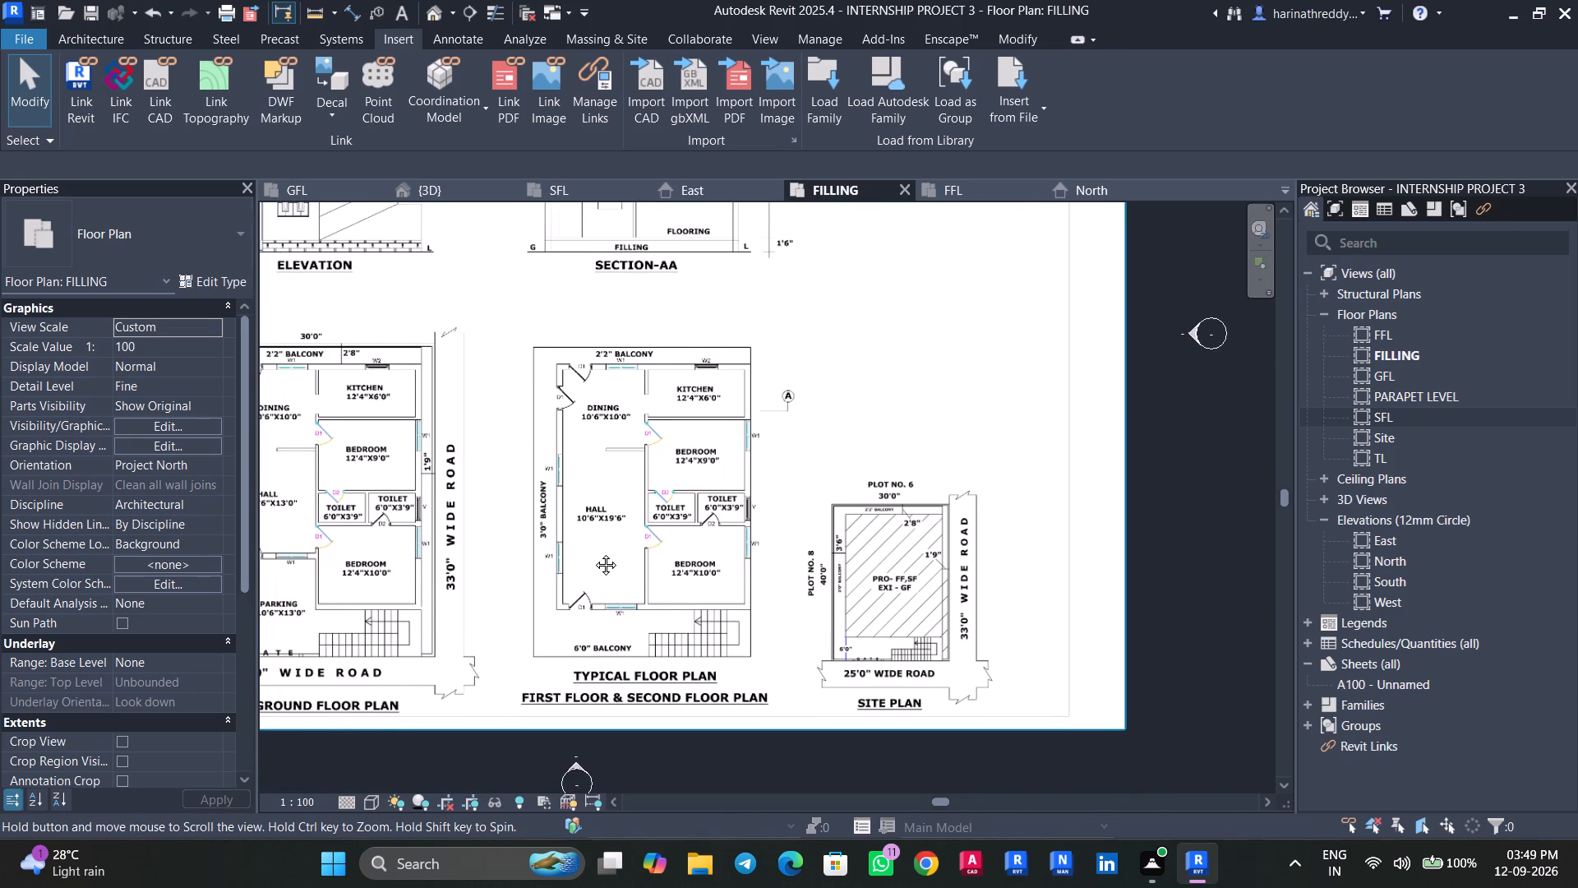
{"action": "middle_click_drag", "start_coordinate": [593, 553], "coordinate": [610, 544]}
{"action": "scroll", "coordinate": [610, 544], "scroll_direction": "up", "scroll_amount": 4}
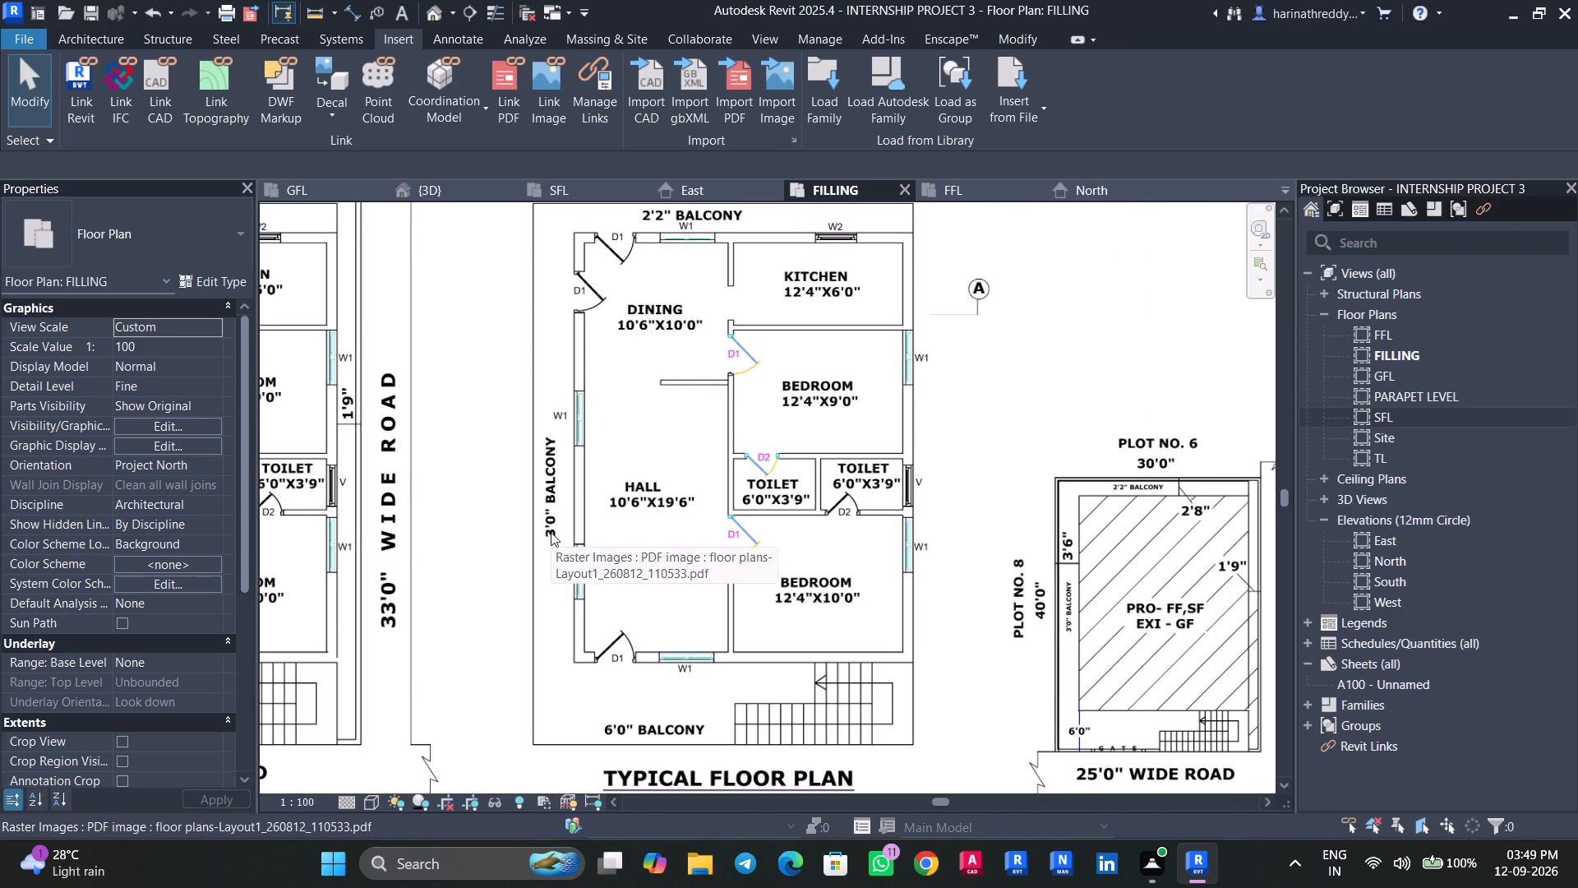
{"action": "scroll", "coordinate": [551, 533], "scroll_direction": "down", "scroll_amount": 4}
{"action": "scroll", "coordinate": [551, 533], "scroll_direction": "up", "scroll_amount": 1}
{"action": "scroll", "coordinate": [551, 533], "scroll_direction": "down", "scroll_amount": 3}
Measure the gap between the west outer wall and the building's exterior wall on the GFL floor plan.
{"action": "left_click", "coordinate": [307, 187]}
{"action": "scroll", "coordinate": [502, 485], "scroll_direction": "down", "scroll_amount": 11}
{"action": "scroll", "coordinate": [488, 289], "scroll_direction": "up", "scroll_amount": 8}
{"action": "scroll", "coordinate": [528, 347], "scroll_direction": "down", "scroll_amount": 1}
{"action": "middle_click_drag", "start_coordinate": [524, 419], "coordinate": [508, 547]}
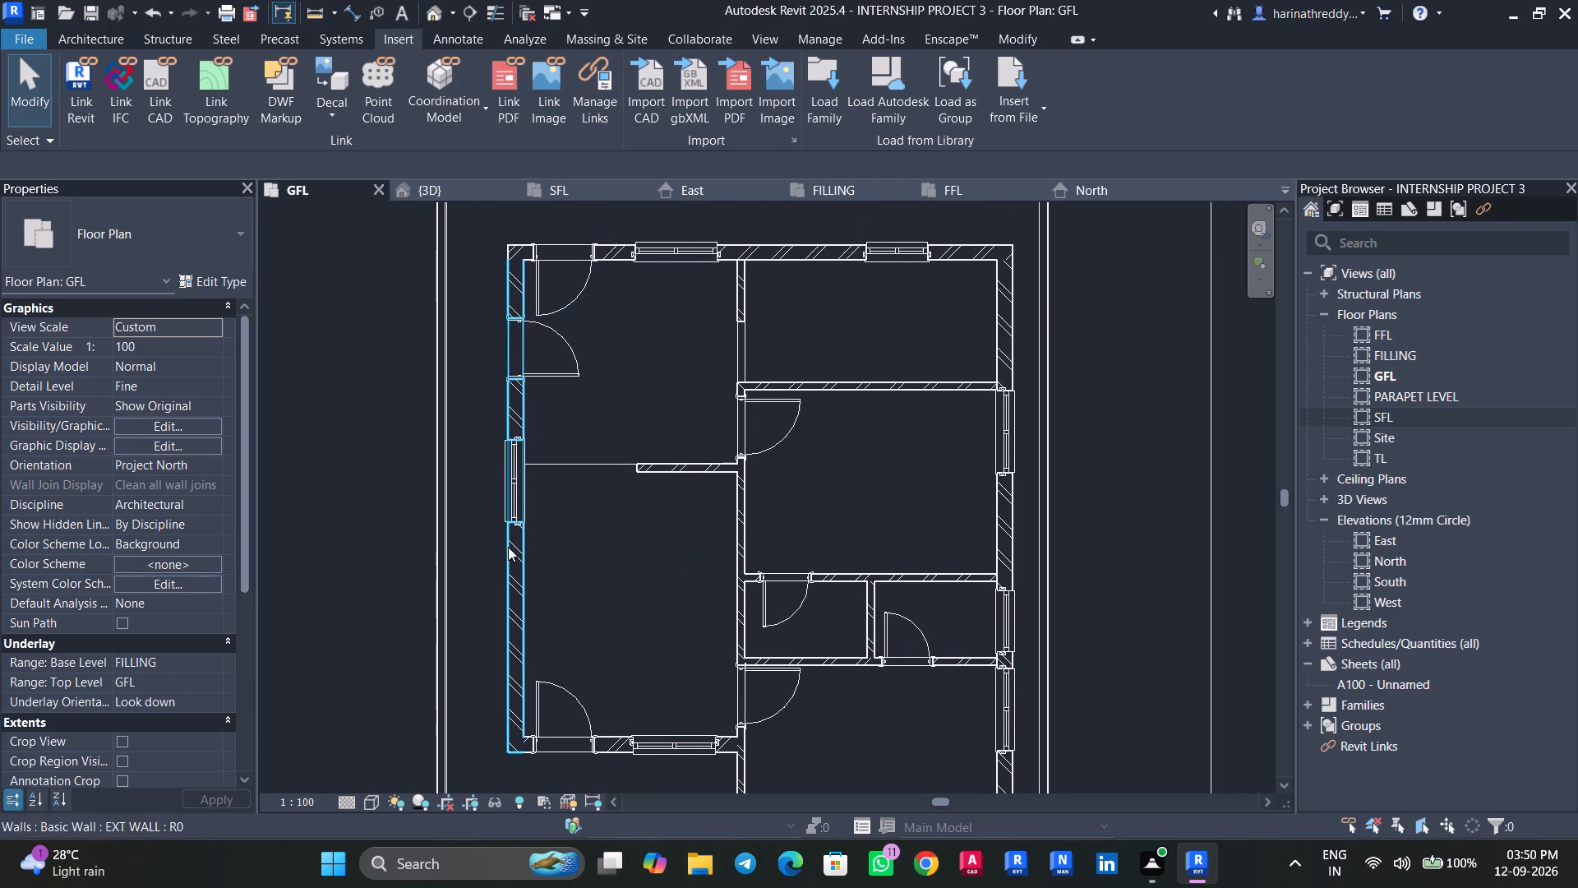
{"action": "key", "text": "d"}
{"action": "key", "text": "i"}
{"action": "key", "text": "Tab"}
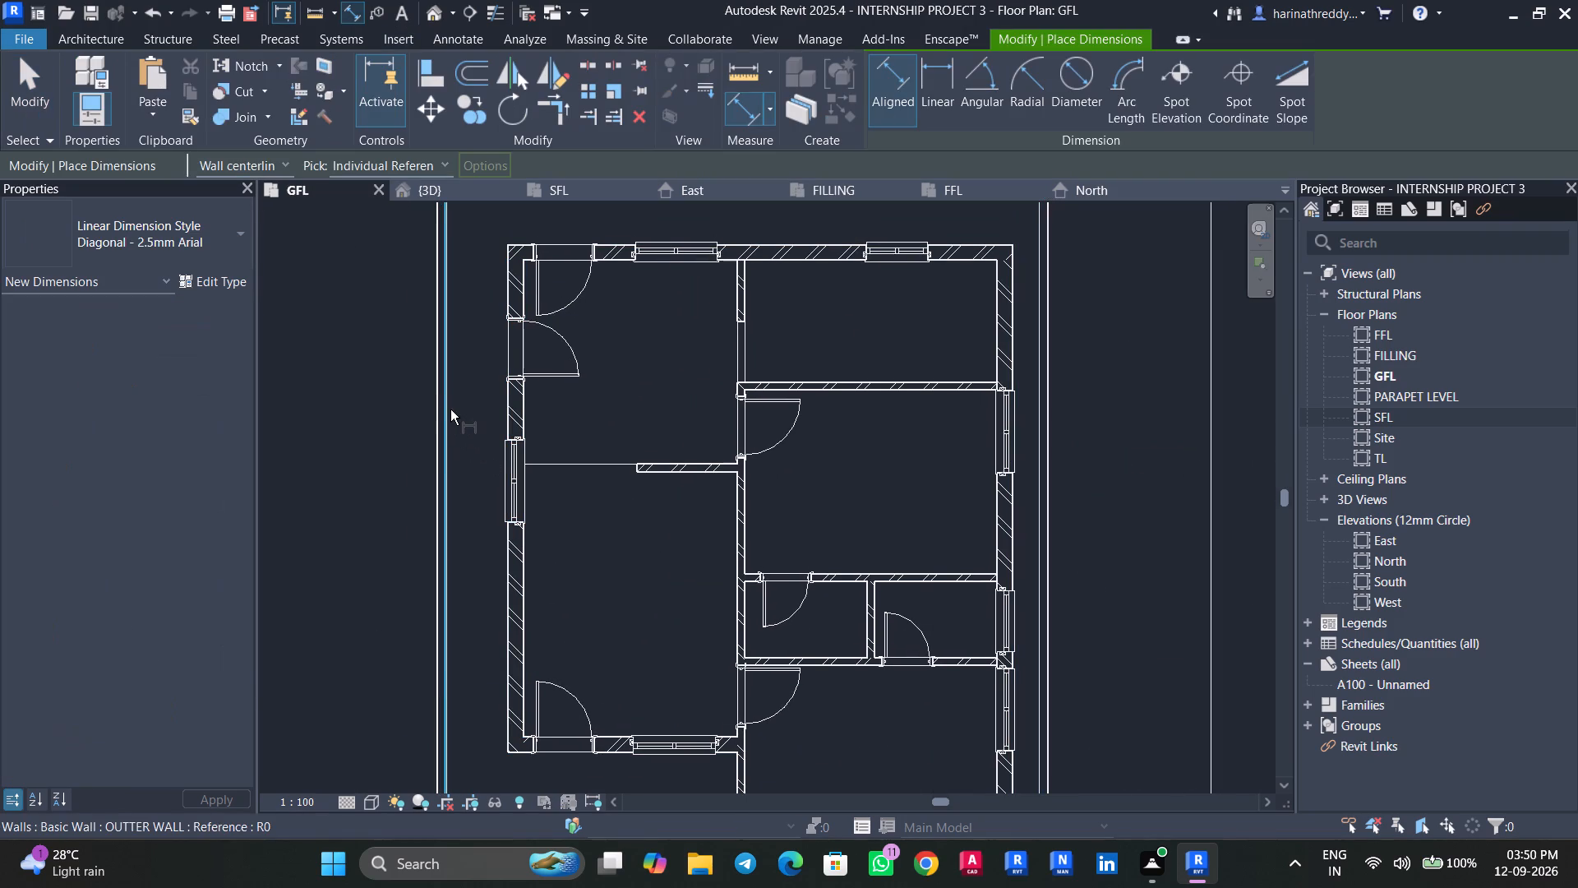
{"action": "left_click", "coordinate": [450, 409]}
{"action": "key", "text": "Tab"}
{"action": "left_click", "coordinate": [510, 409]}
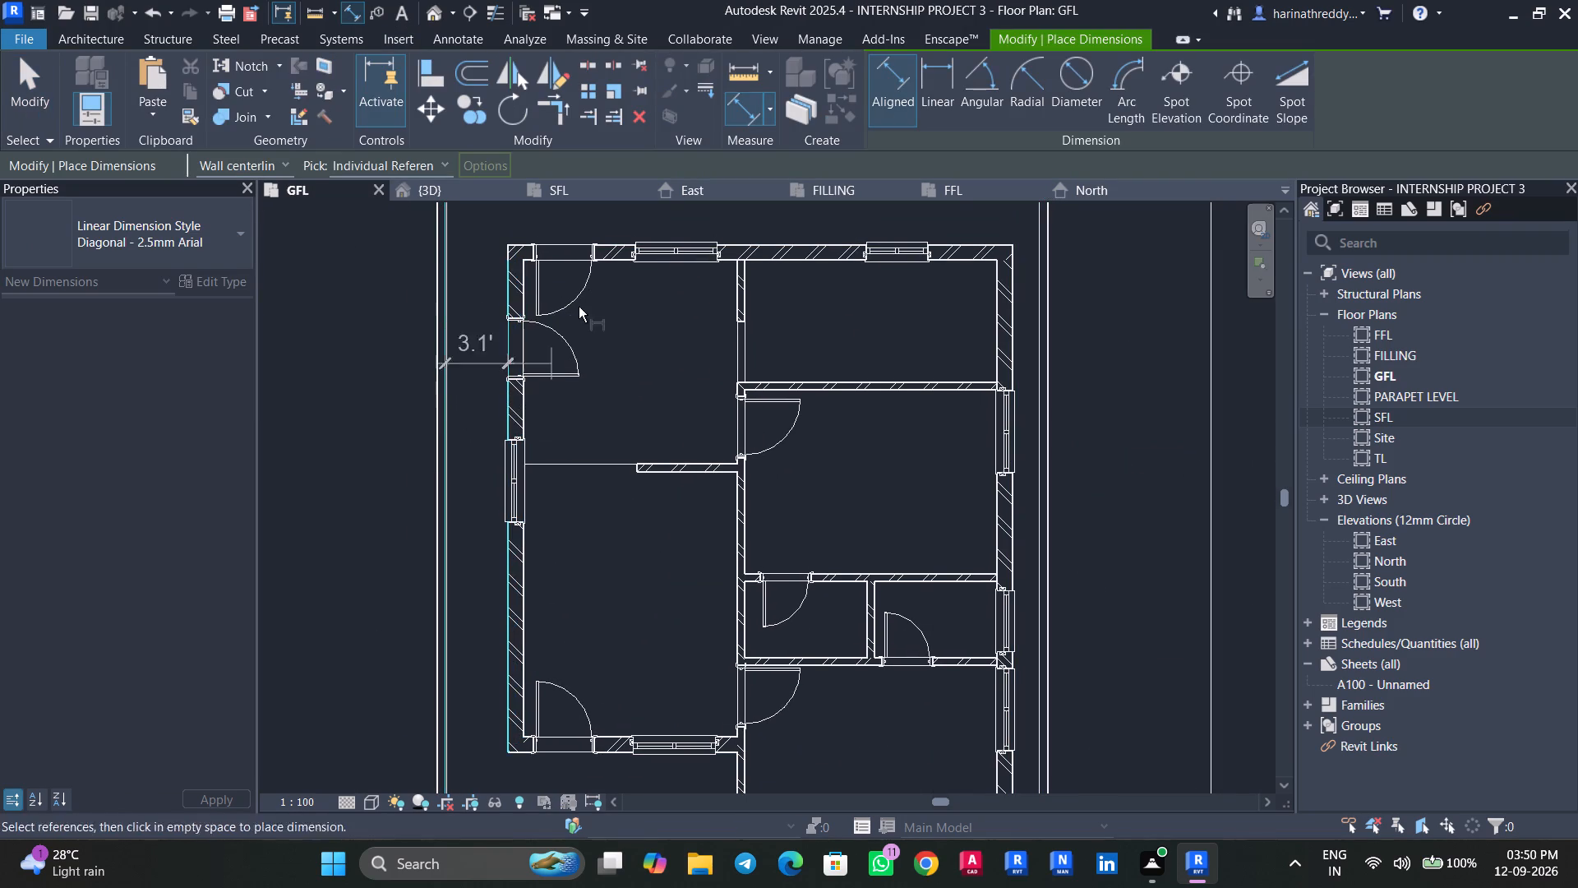
{"action": "middle_click_drag", "start_coordinate": [600, 225], "coordinate": [611, 379]}
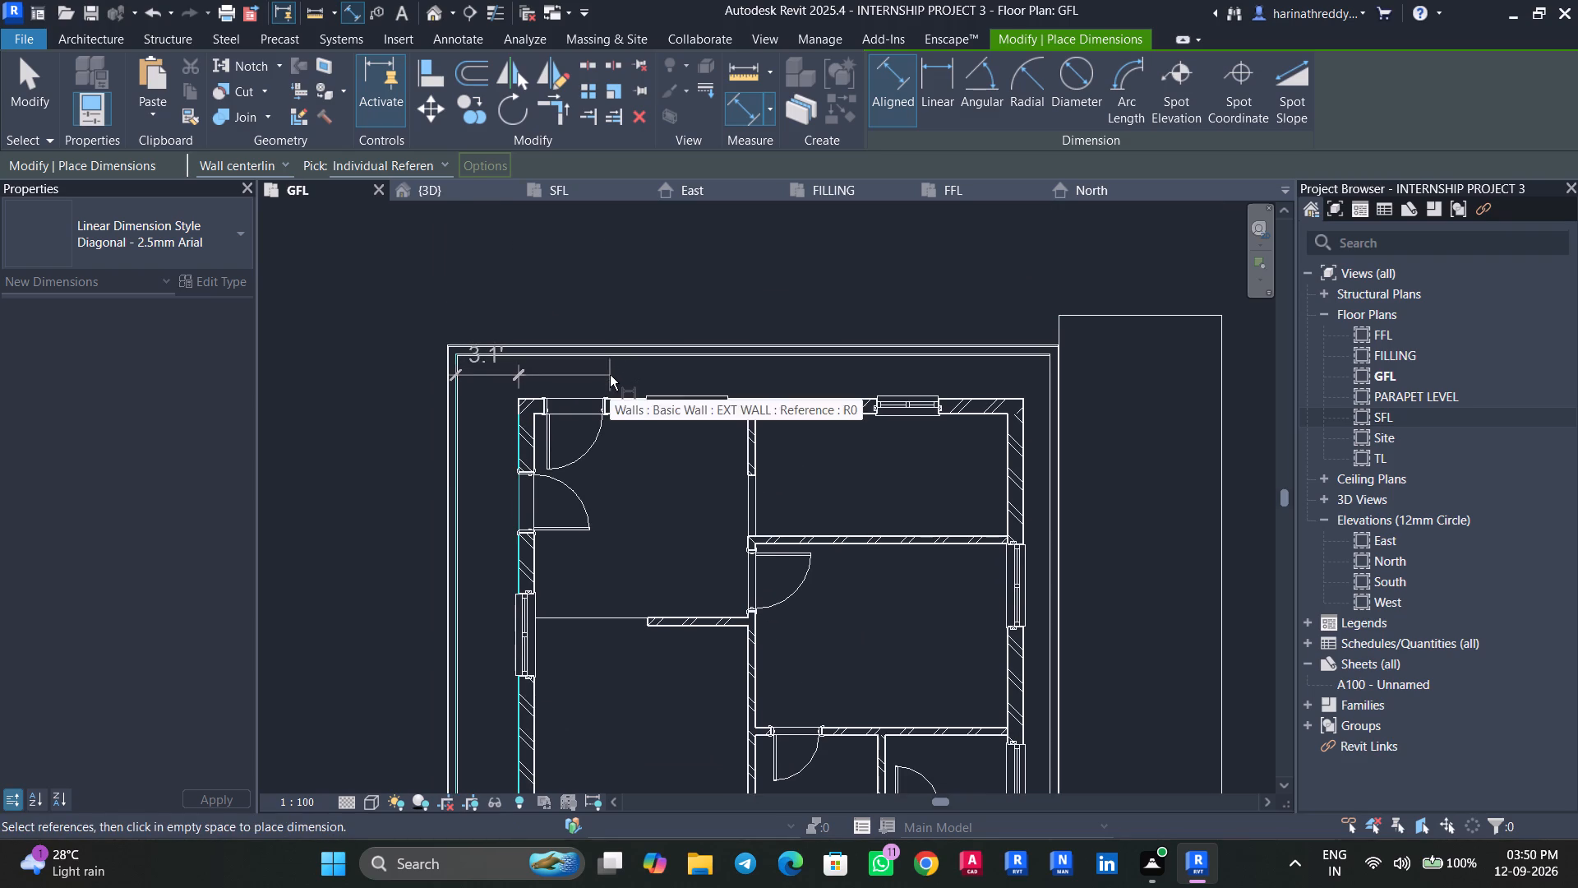
{"action": "key", "text": "Escape"}
{"action": "key", "text": "Escape"}
{"action": "scroll", "coordinate": [457, 413], "scroll_direction": "down", "scroll_amount": 9}
{"action": "scroll", "coordinate": [817, 494], "scroll_direction": "up", "scroll_amount": 3}
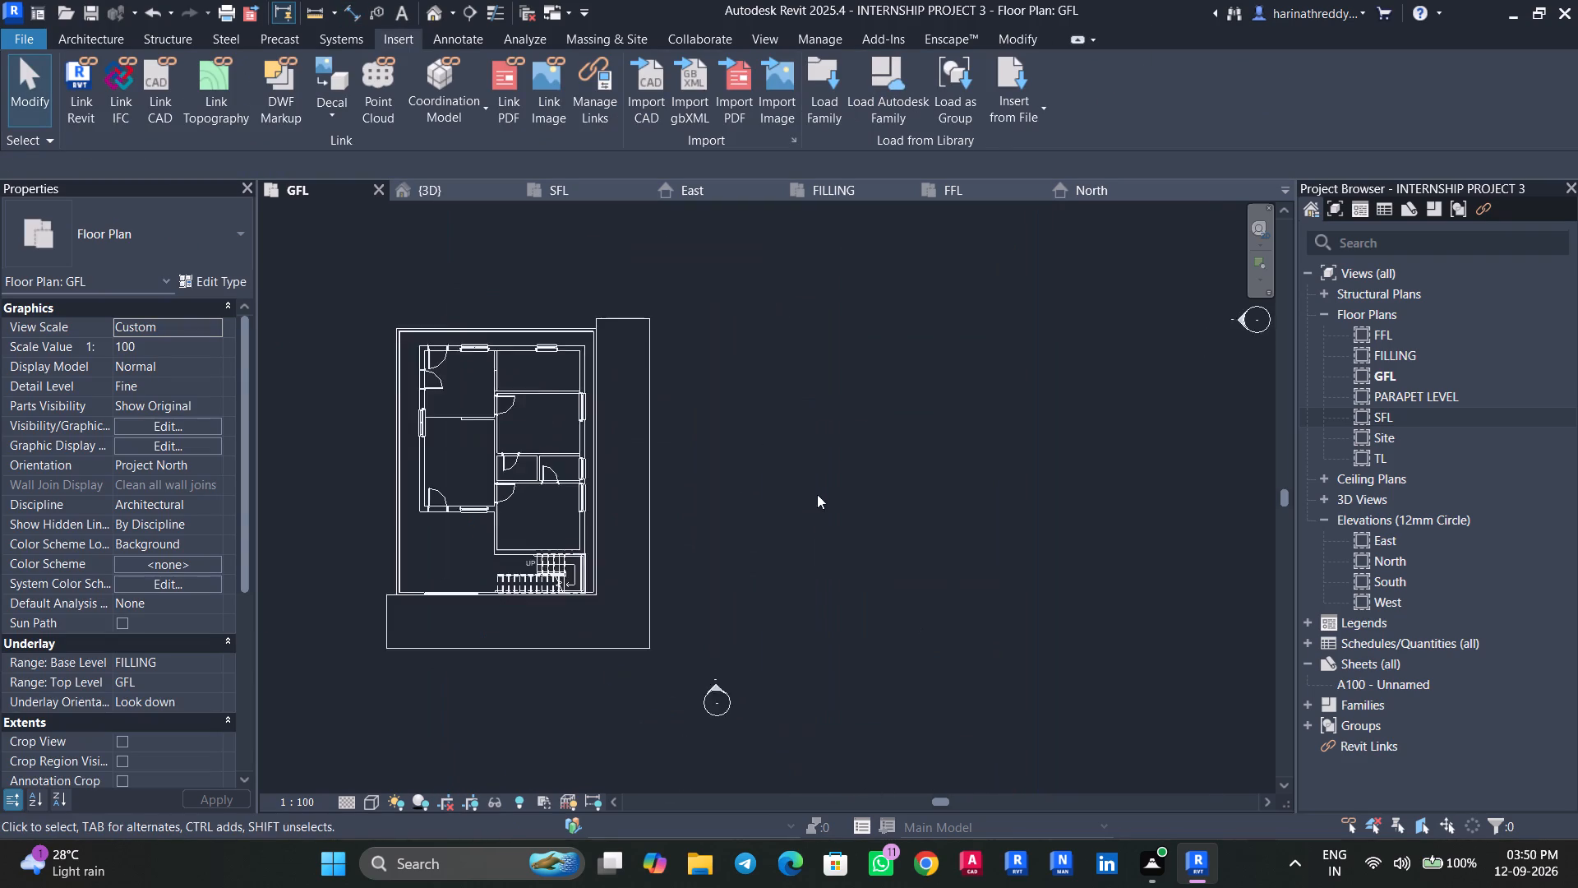
{"action": "middle_click_drag", "start_coordinate": [759, 507], "coordinate": [947, 491]}
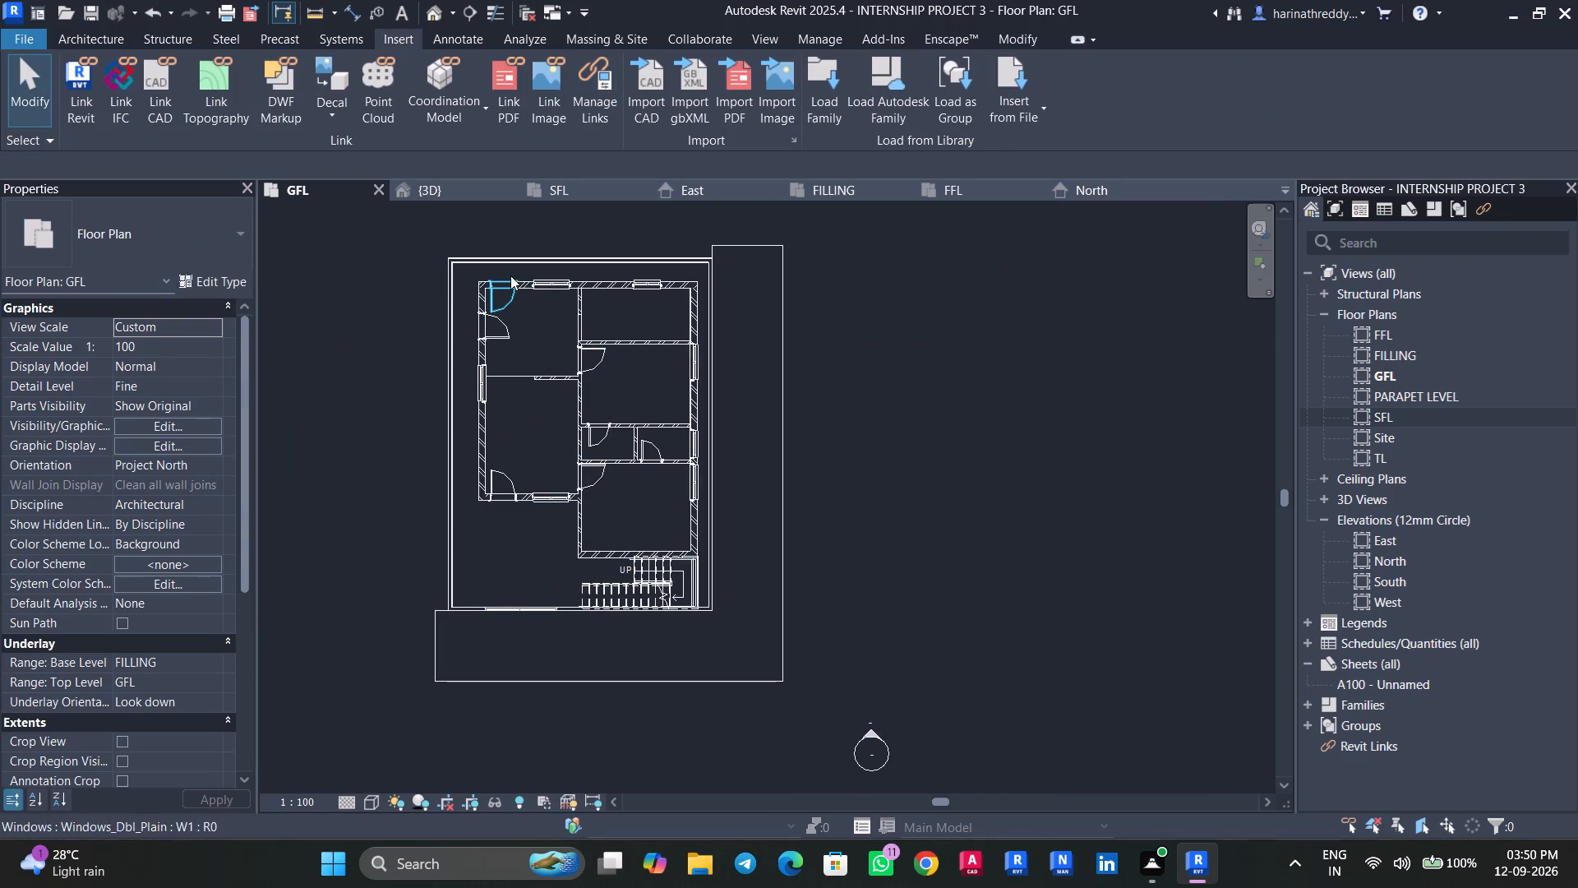
Inspect the building front in 3D, including the SFL balcony door and the terrace railing around the stair opening.
{"action": "left_click", "coordinate": [454, 189]}
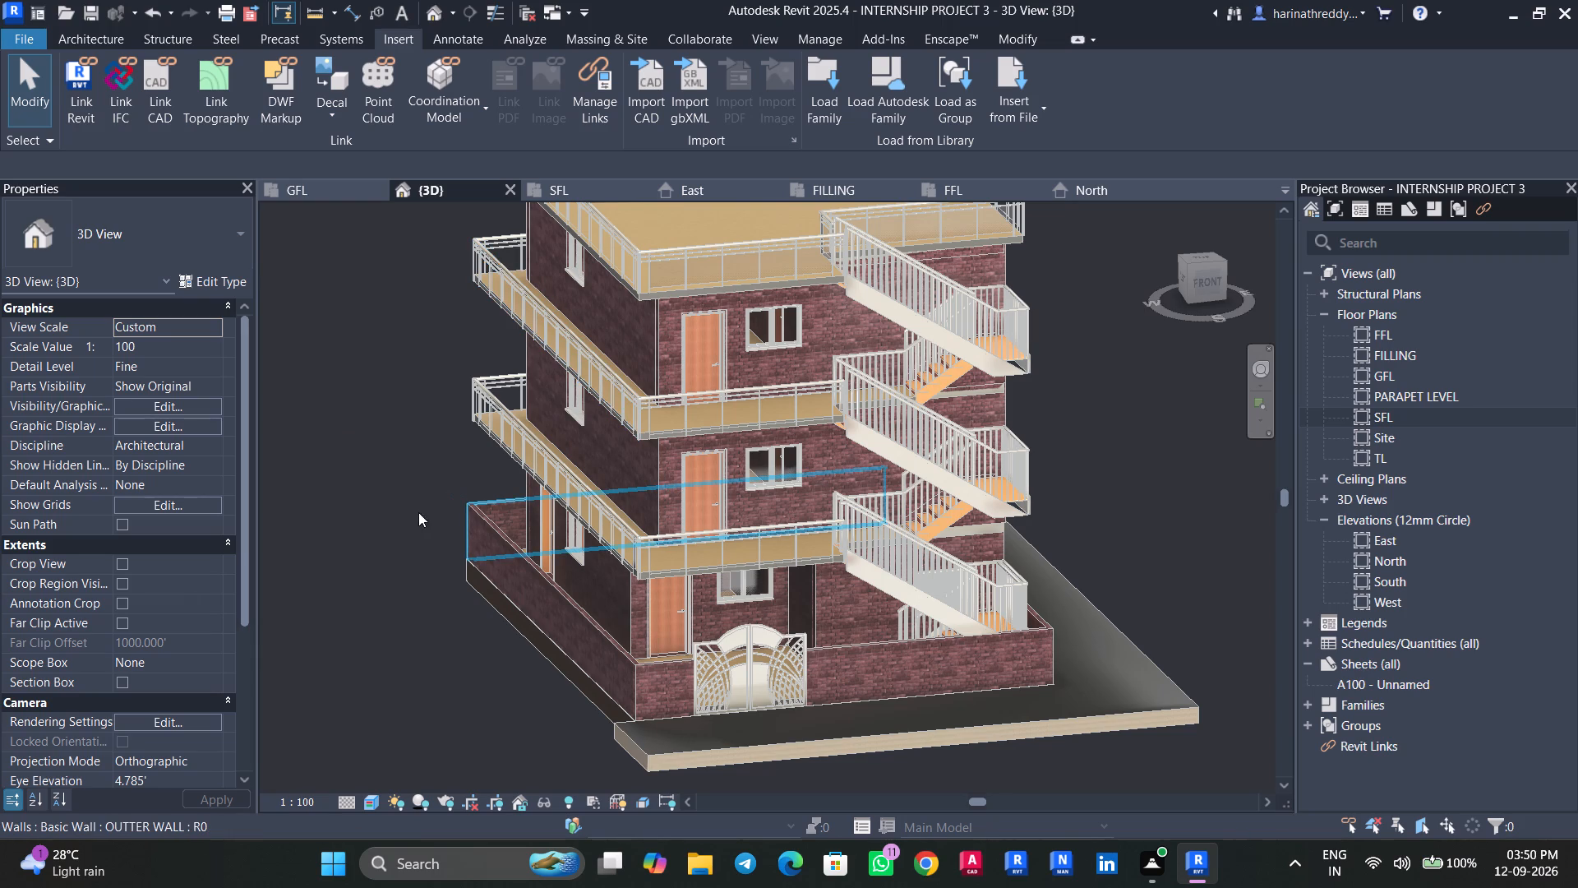
{"action": "middle_click_drag", "start_coordinate": [394, 492], "coordinate": [180, 563]}
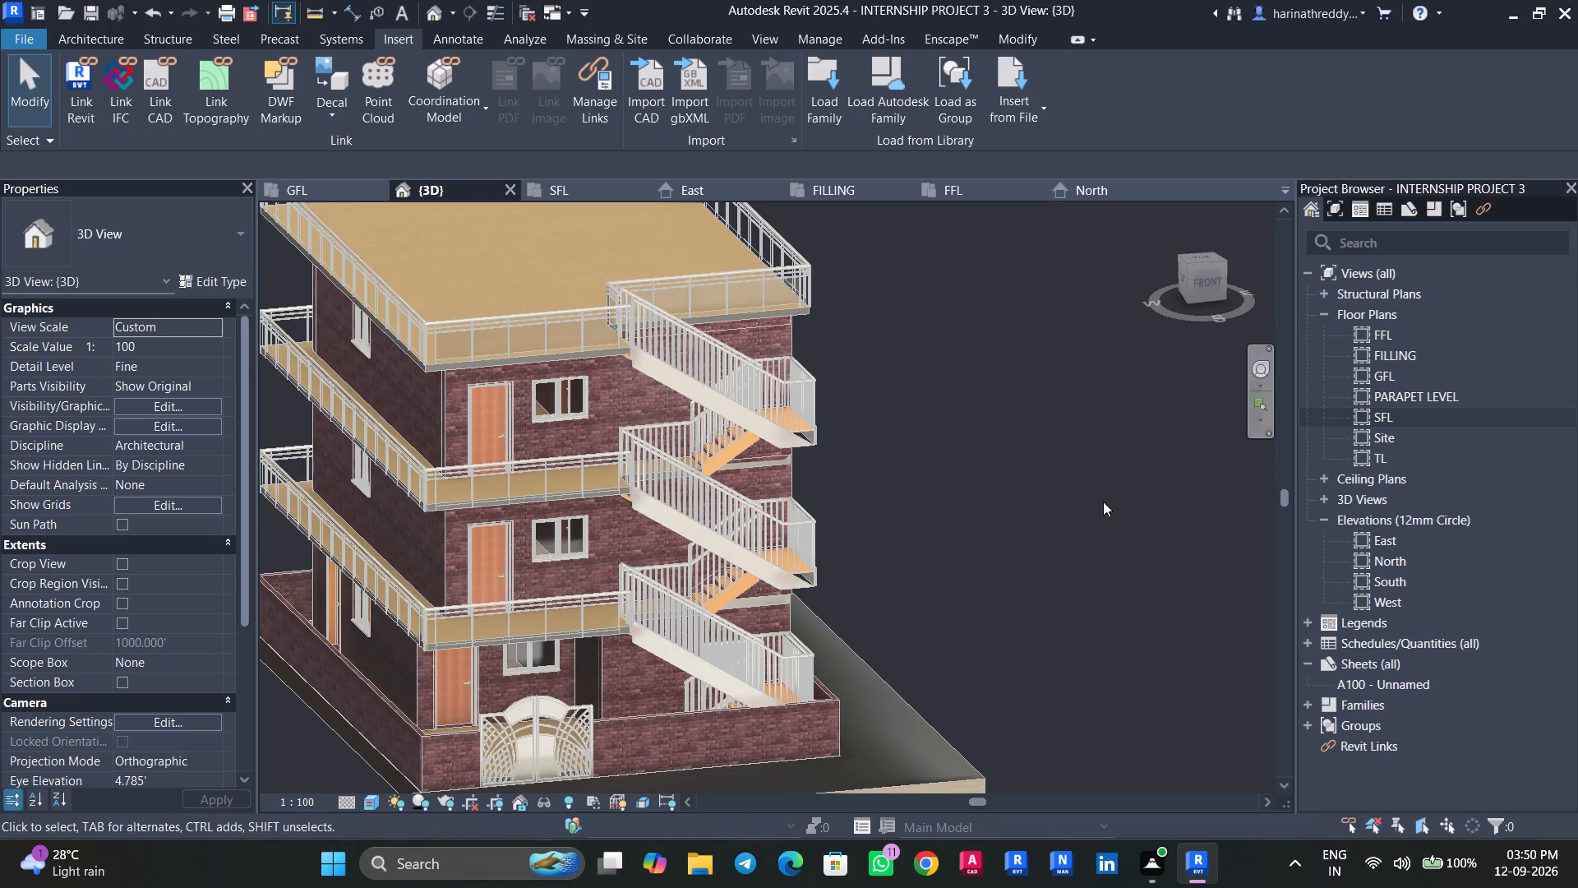
{"action": "scroll", "coordinate": [1051, 497], "scroll_direction": "down", "scroll_amount": 3}
{"action": "middle_click_drag", "start_coordinate": [1043, 500], "coordinate": [1146, 426]}
{"action": "scroll", "coordinate": [1129, 435], "scroll_direction": "up", "scroll_amount": 2}
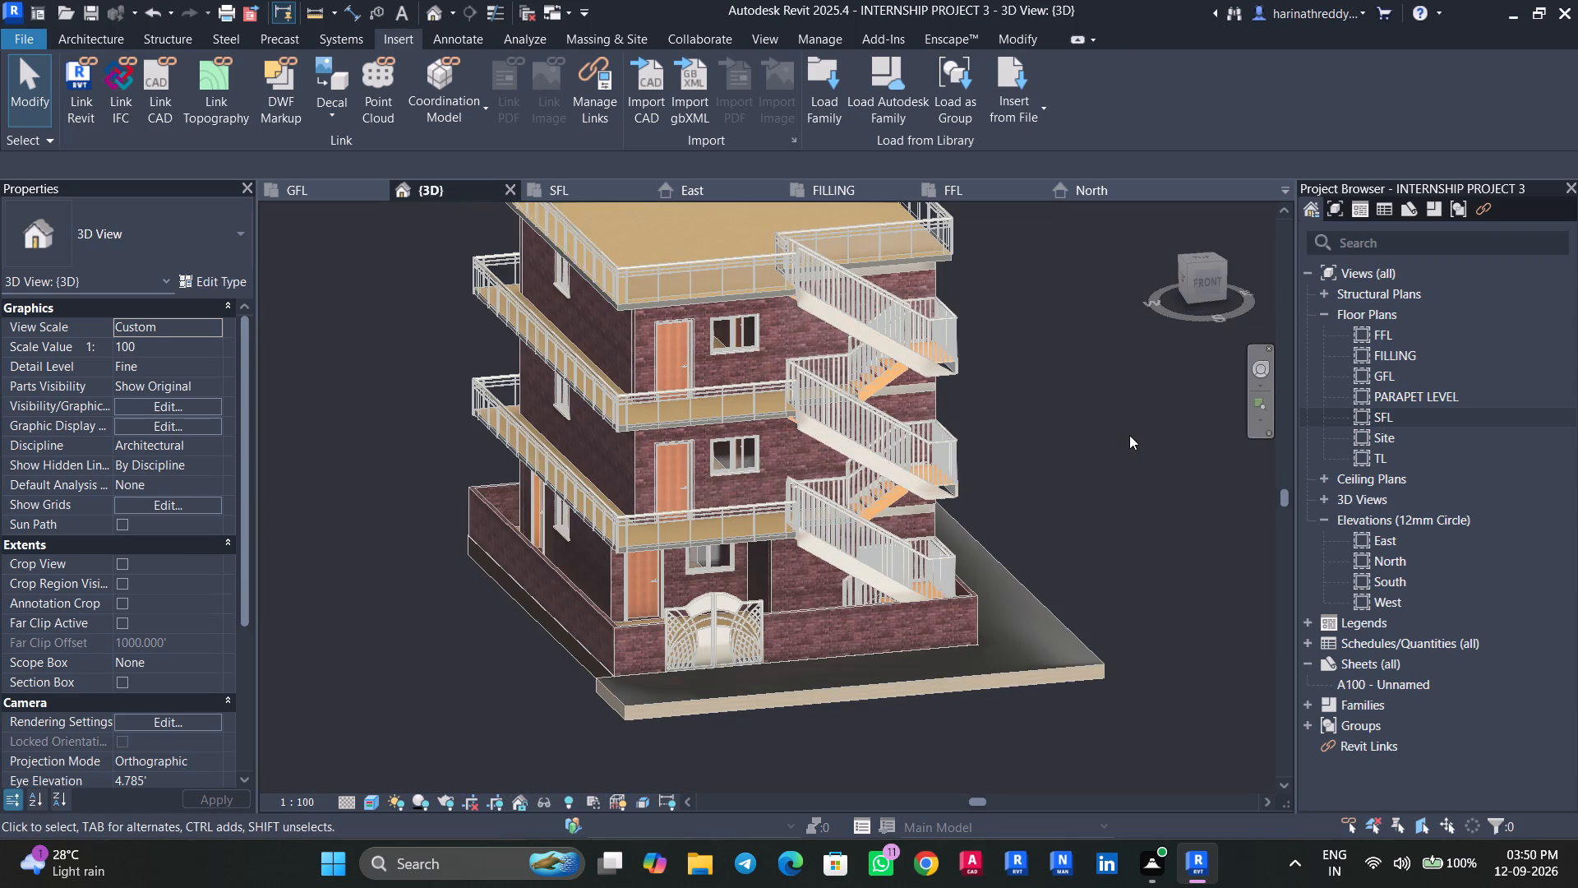
{"action": "left_click", "coordinate": [681, 359]}
{"action": "scroll", "coordinate": [681, 359], "scroll_direction": "up", "scroll_amount": 7}
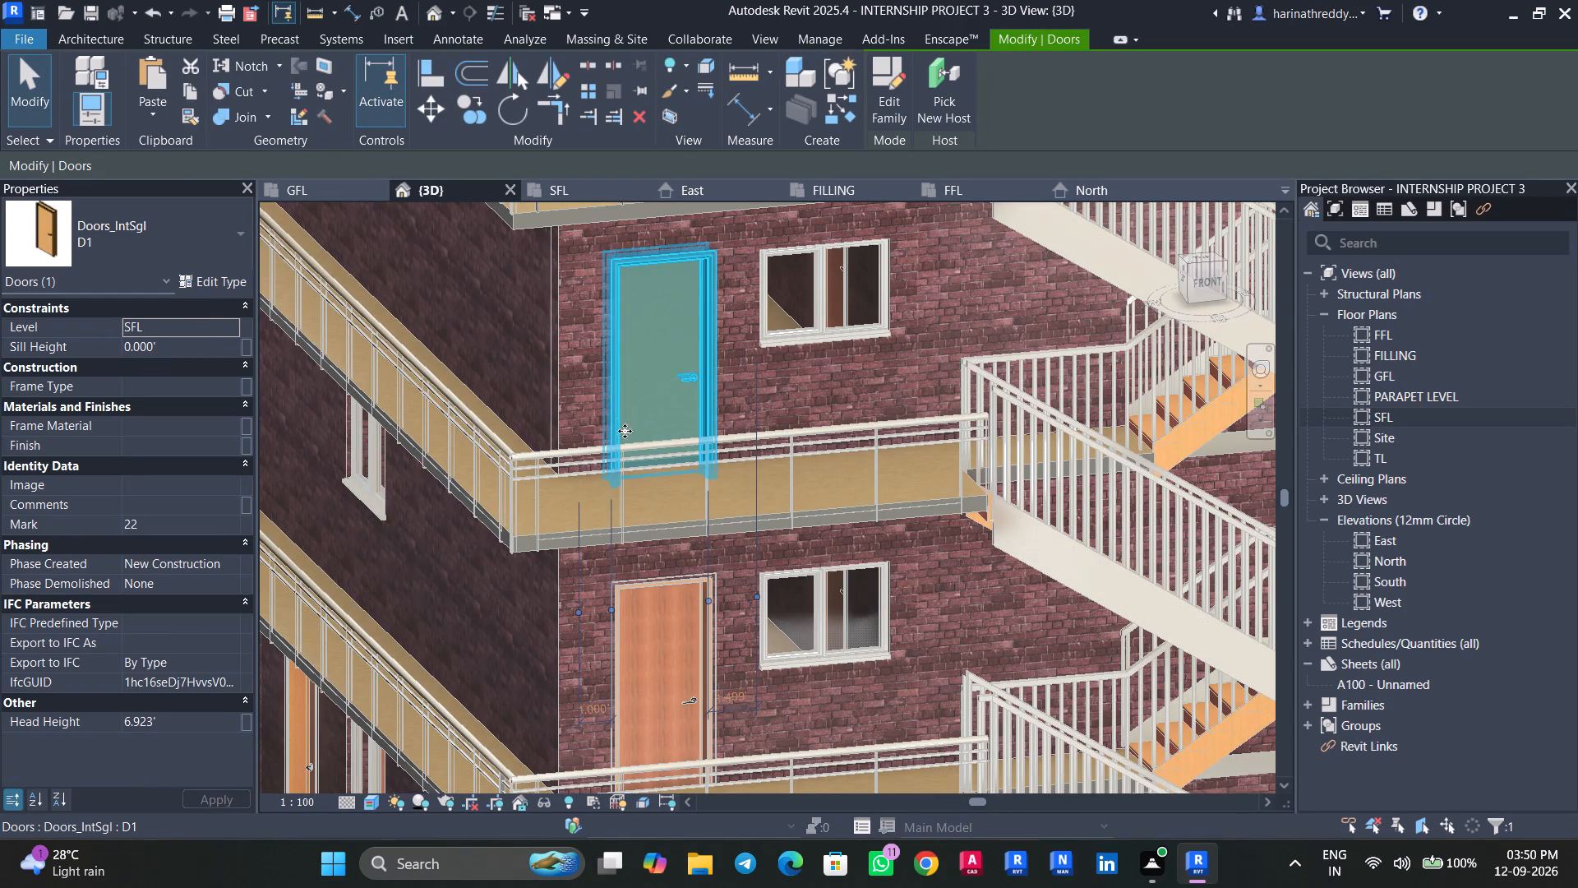
{"action": "scroll", "coordinate": [642, 622], "scroll_direction": "down", "scroll_amount": 12}
{"action": "left_click", "coordinate": [446, 477]}
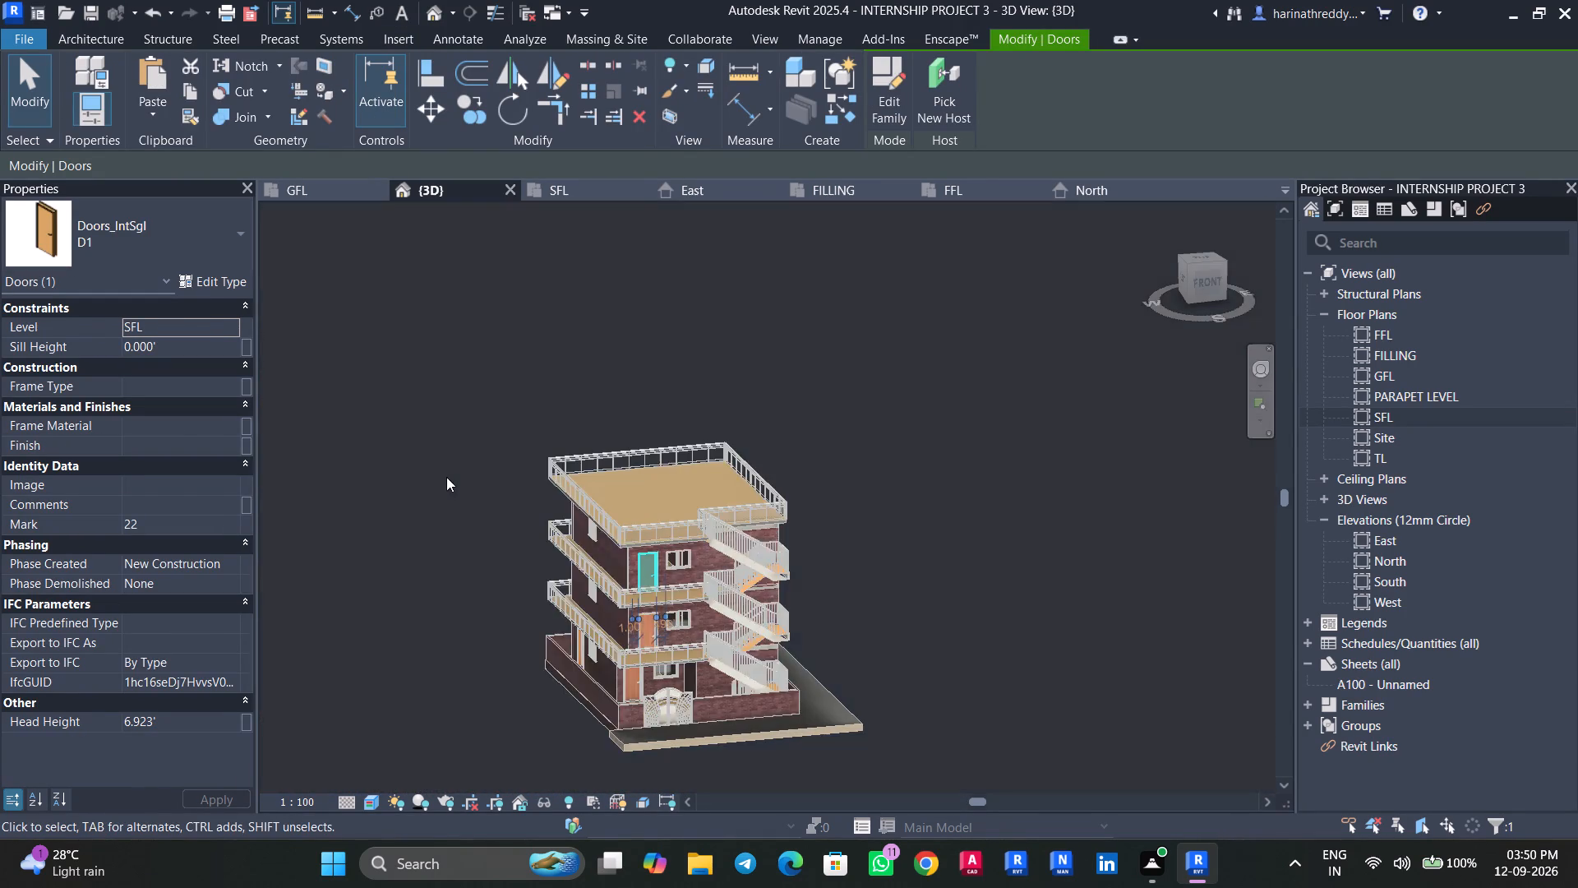
{"action": "scroll", "coordinate": [446, 477], "scroll_direction": "up", "scroll_amount": 7}
{"action": "middle_click_drag", "start_coordinate": [526, 499], "coordinate": [298, 366]}
{"action": "scroll", "coordinate": [935, 481], "scroll_direction": "up", "scroll_amount": 6}
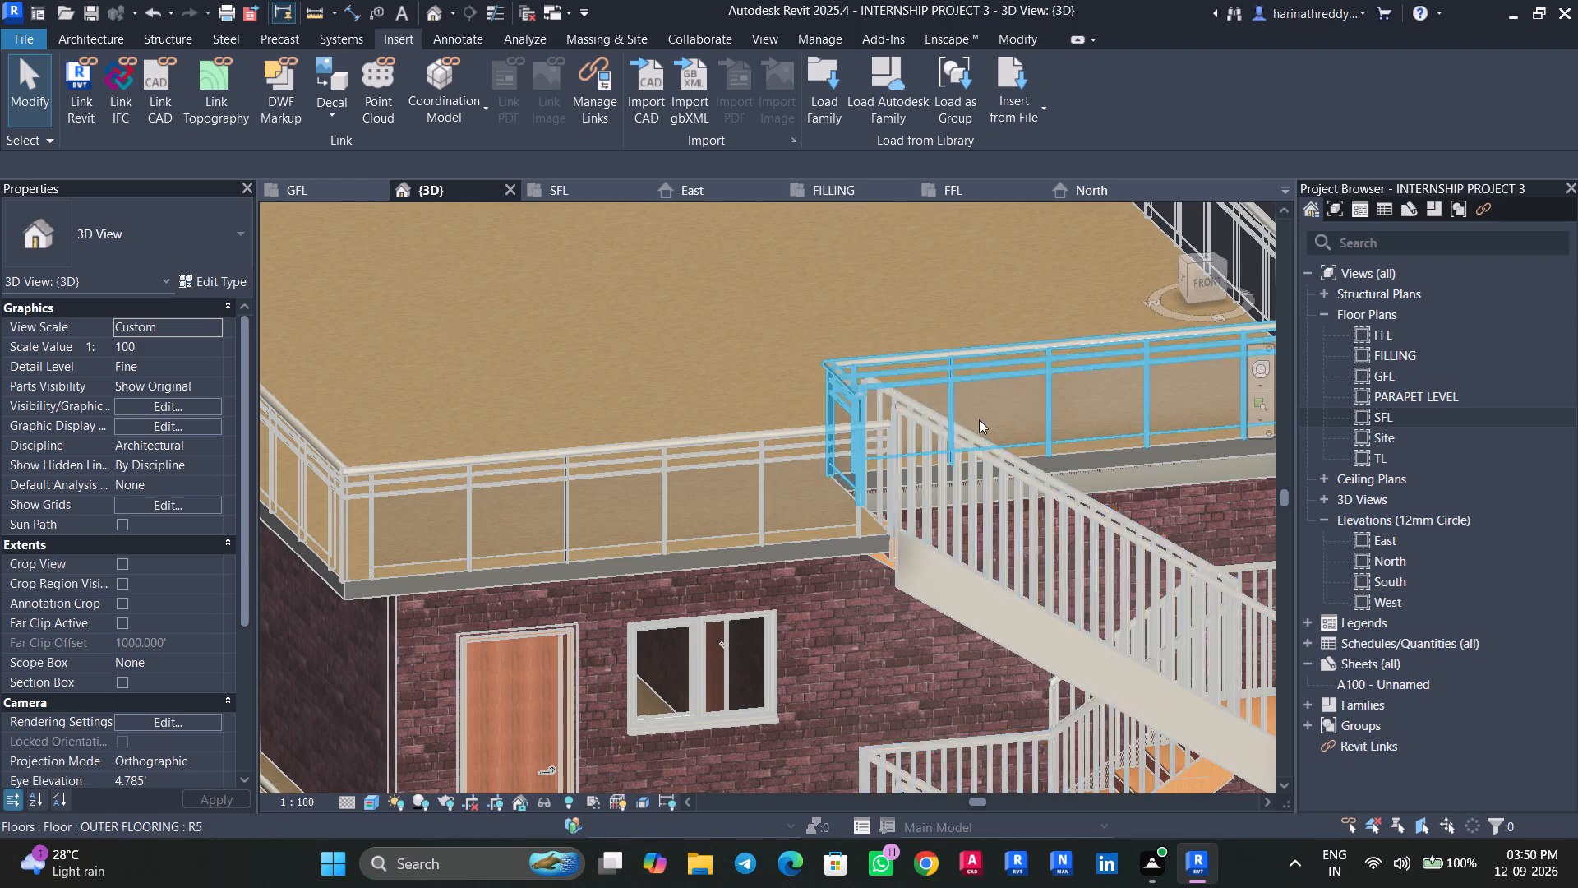
{"action": "scroll", "coordinate": [931, 424], "scroll_direction": "up", "scroll_amount": 1}
{"action": "scroll", "coordinate": [931, 424], "scroll_direction": "down", "scroll_amount": 8}
{"action": "middle_click_drag", "start_coordinate": [1206, 421], "coordinate": [1116, 442]}
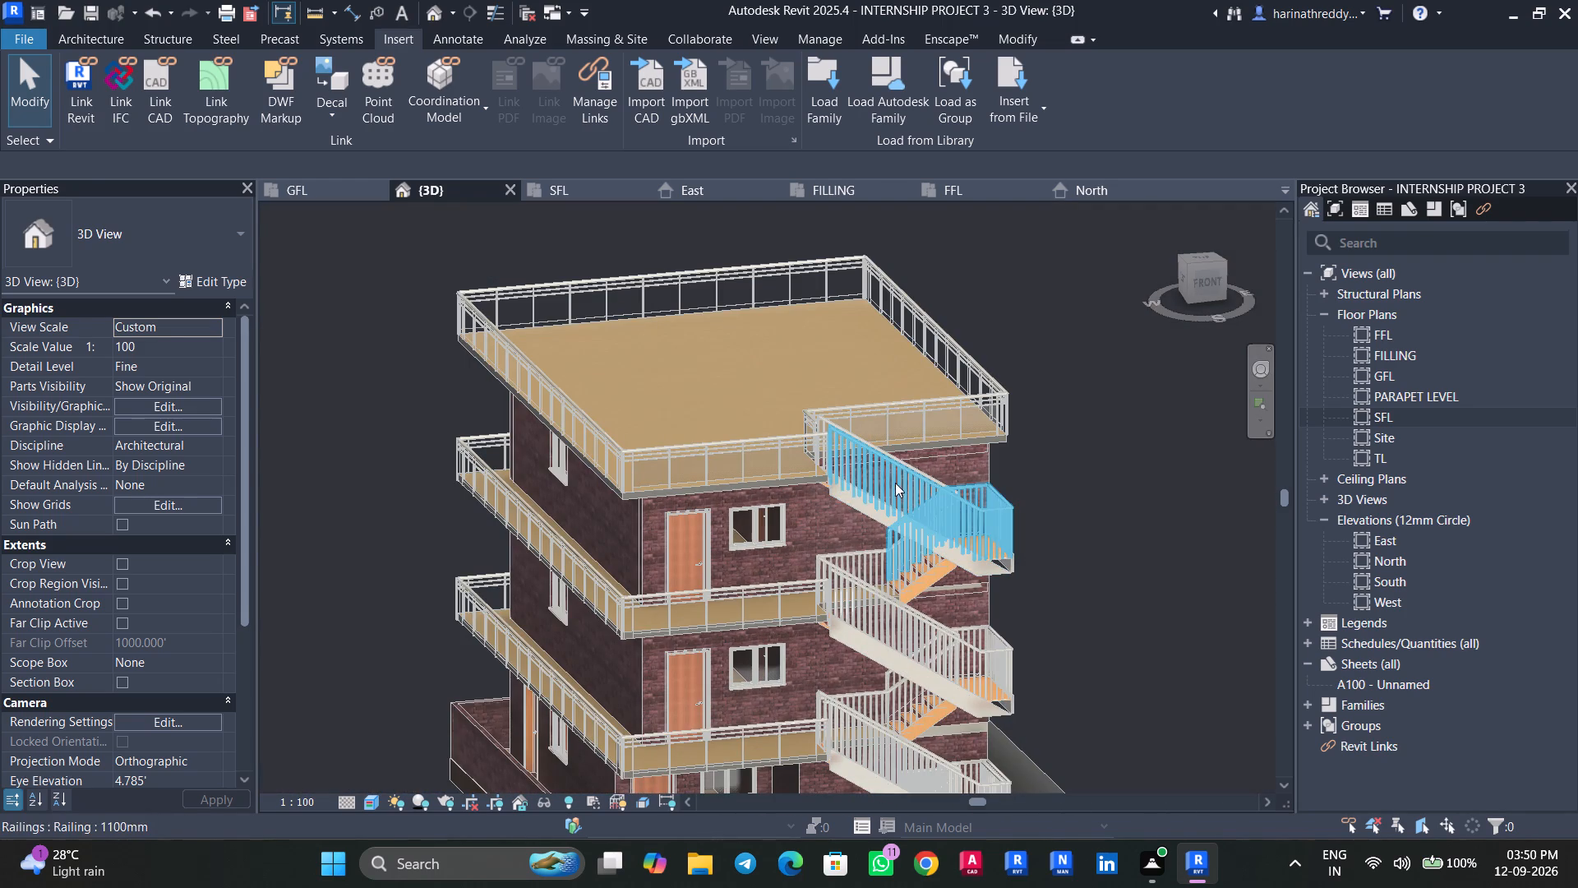
Open the topmost stair's outer 1100mm railing path, check its ends in the TL floor plan, and finish the sketch without changes.
{"action": "left_click", "coordinate": [894, 482]}
{"action": "left_click", "coordinate": [891, 94]}
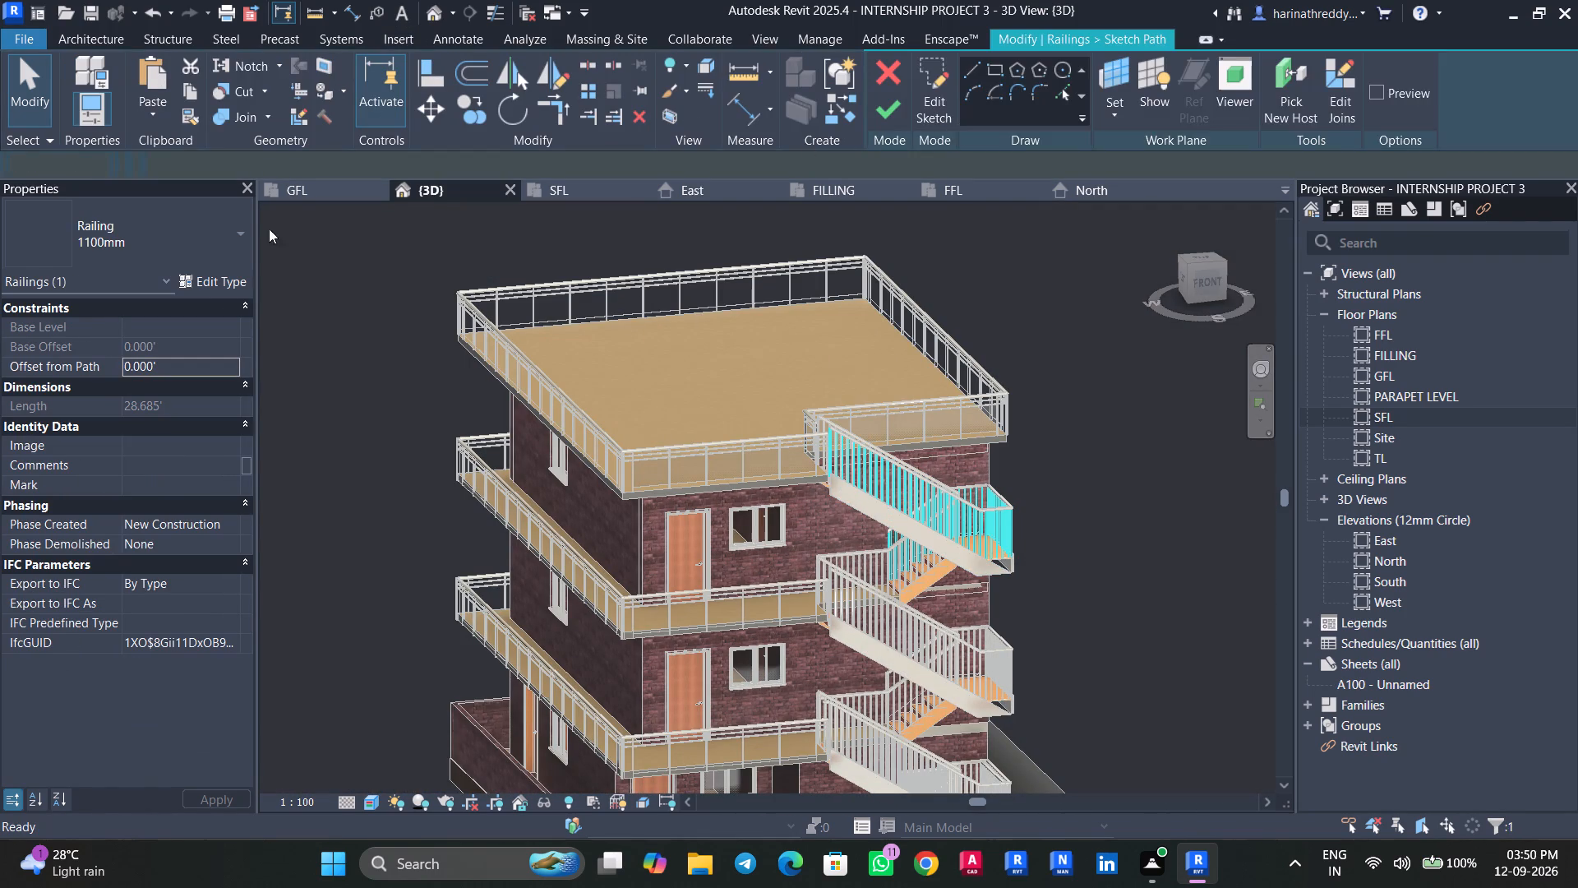
{"action": "double_click", "coordinate": [1403, 464]}
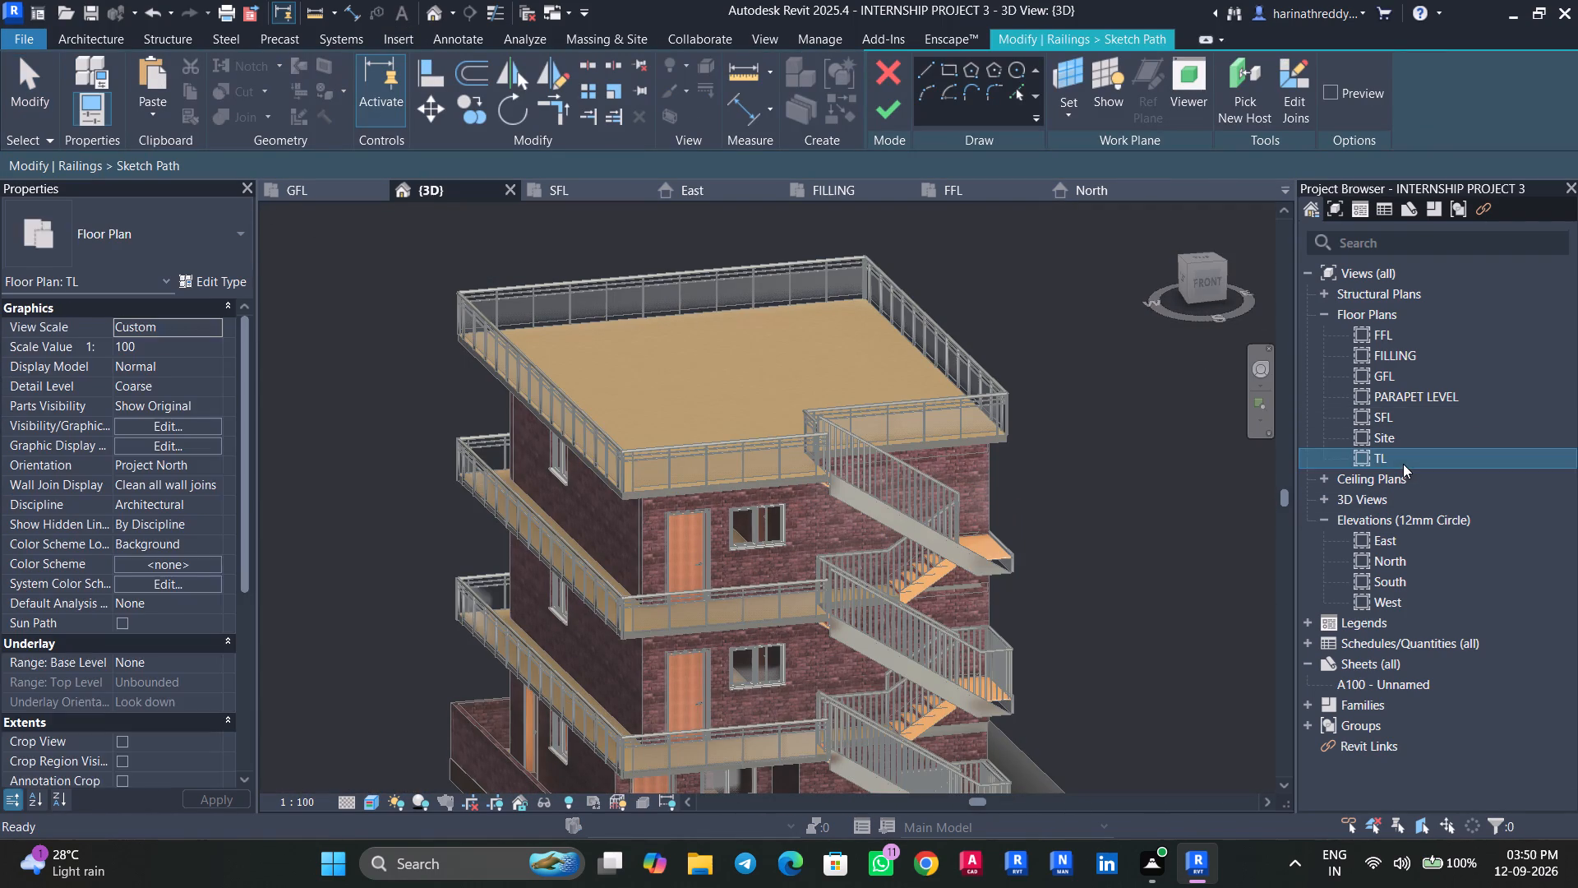
{"action": "scroll", "coordinate": [638, 691], "scroll_direction": "up", "scroll_amount": 5}
{"action": "scroll", "coordinate": [617, 661], "scroll_direction": "down", "scroll_amount": 1}
{"action": "scroll", "coordinate": [617, 661], "scroll_direction": "up", "scroll_amount": 8}
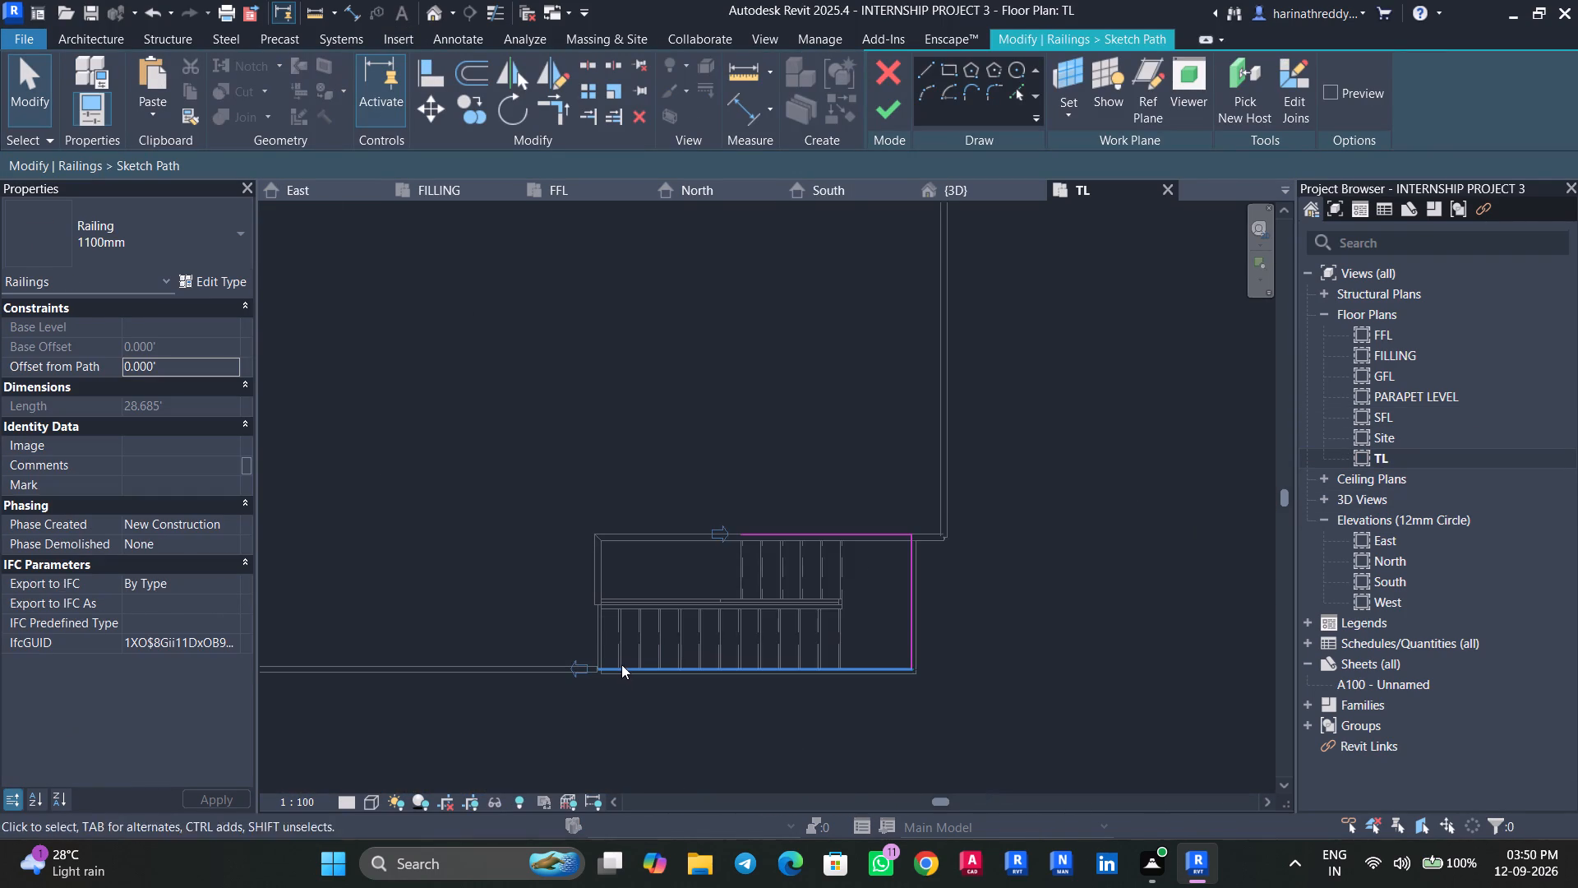
{"action": "scroll", "coordinate": [621, 664], "scroll_direction": "up", "scroll_amount": 8}
{"action": "scroll", "coordinate": [606, 674], "scroll_direction": "down", "scroll_amount": 2}
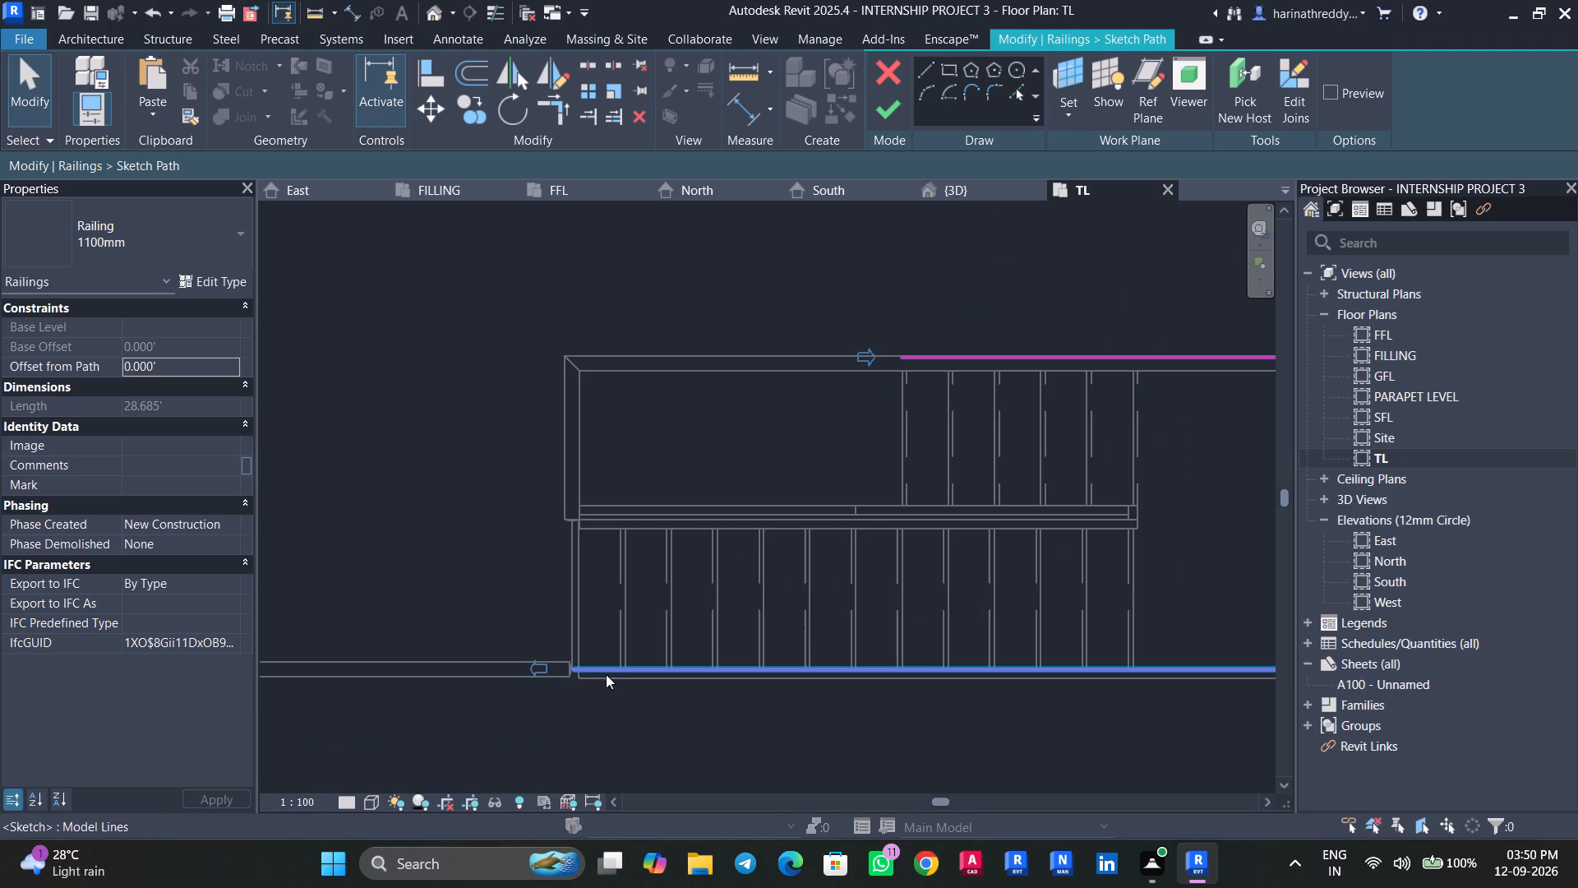
{"action": "left_click", "coordinate": [886, 124]}
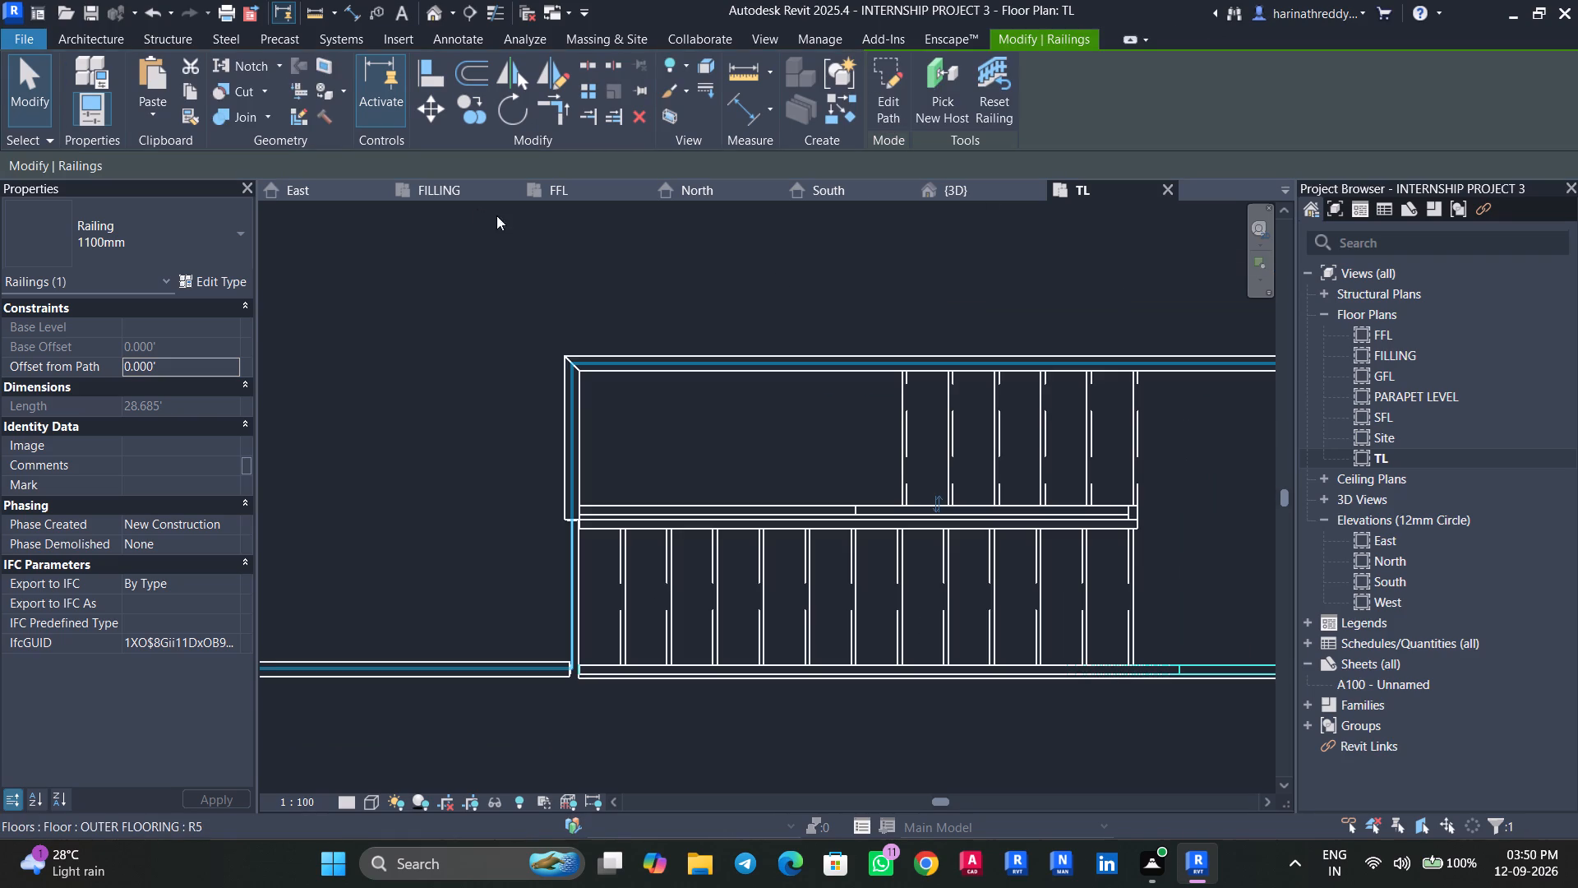
{"action": "left_click", "coordinate": [944, 202]}
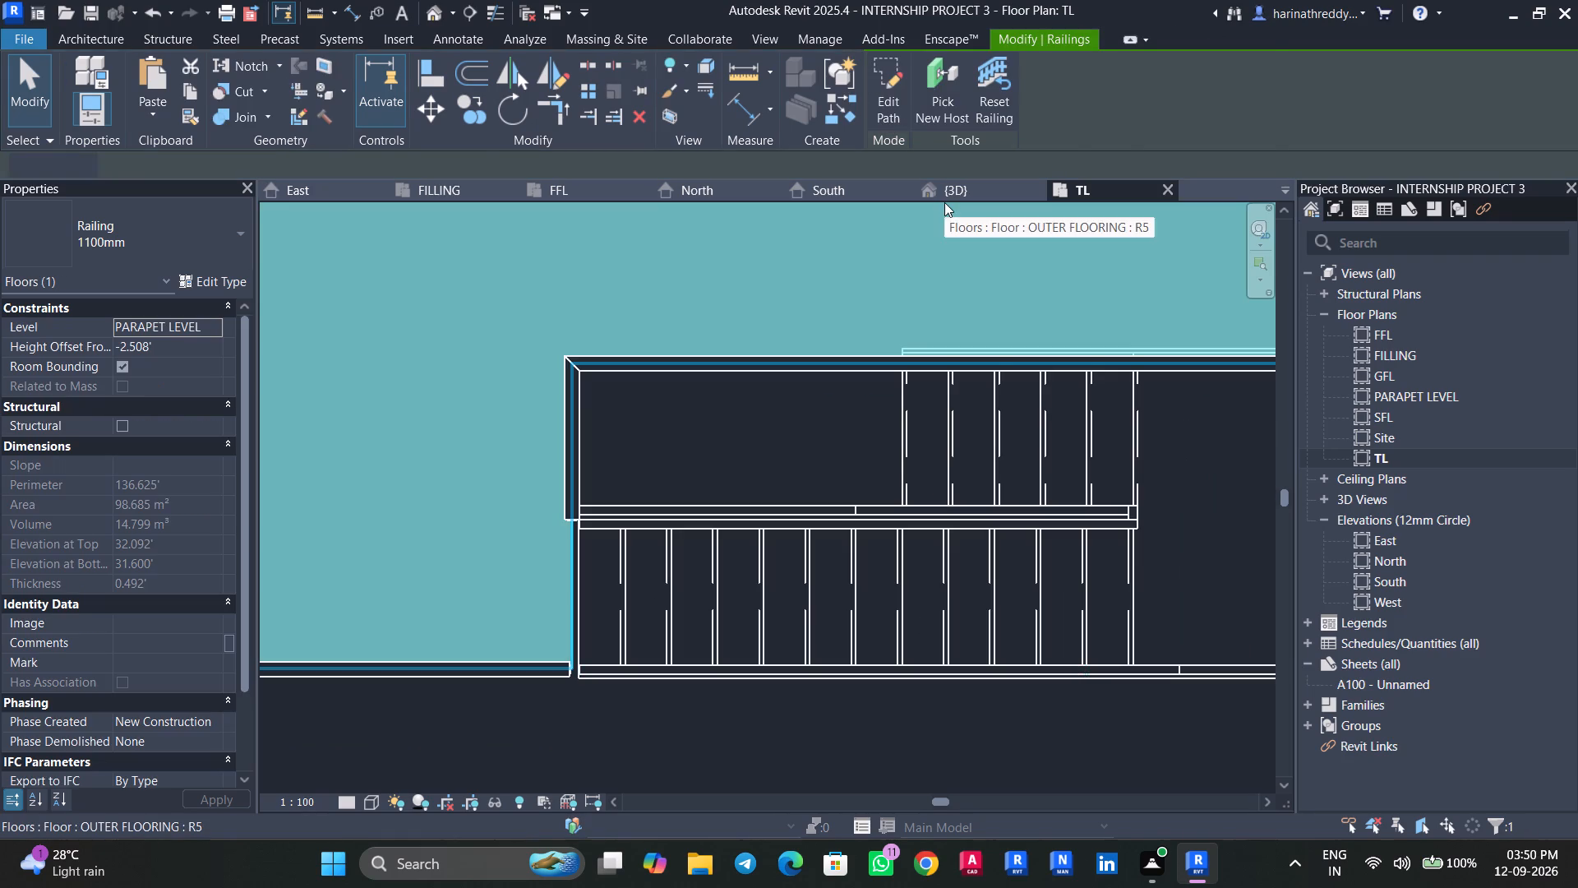
{"action": "left_click", "coordinate": [538, 794]}
{"action": "left_click", "coordinate": [451, 738]}
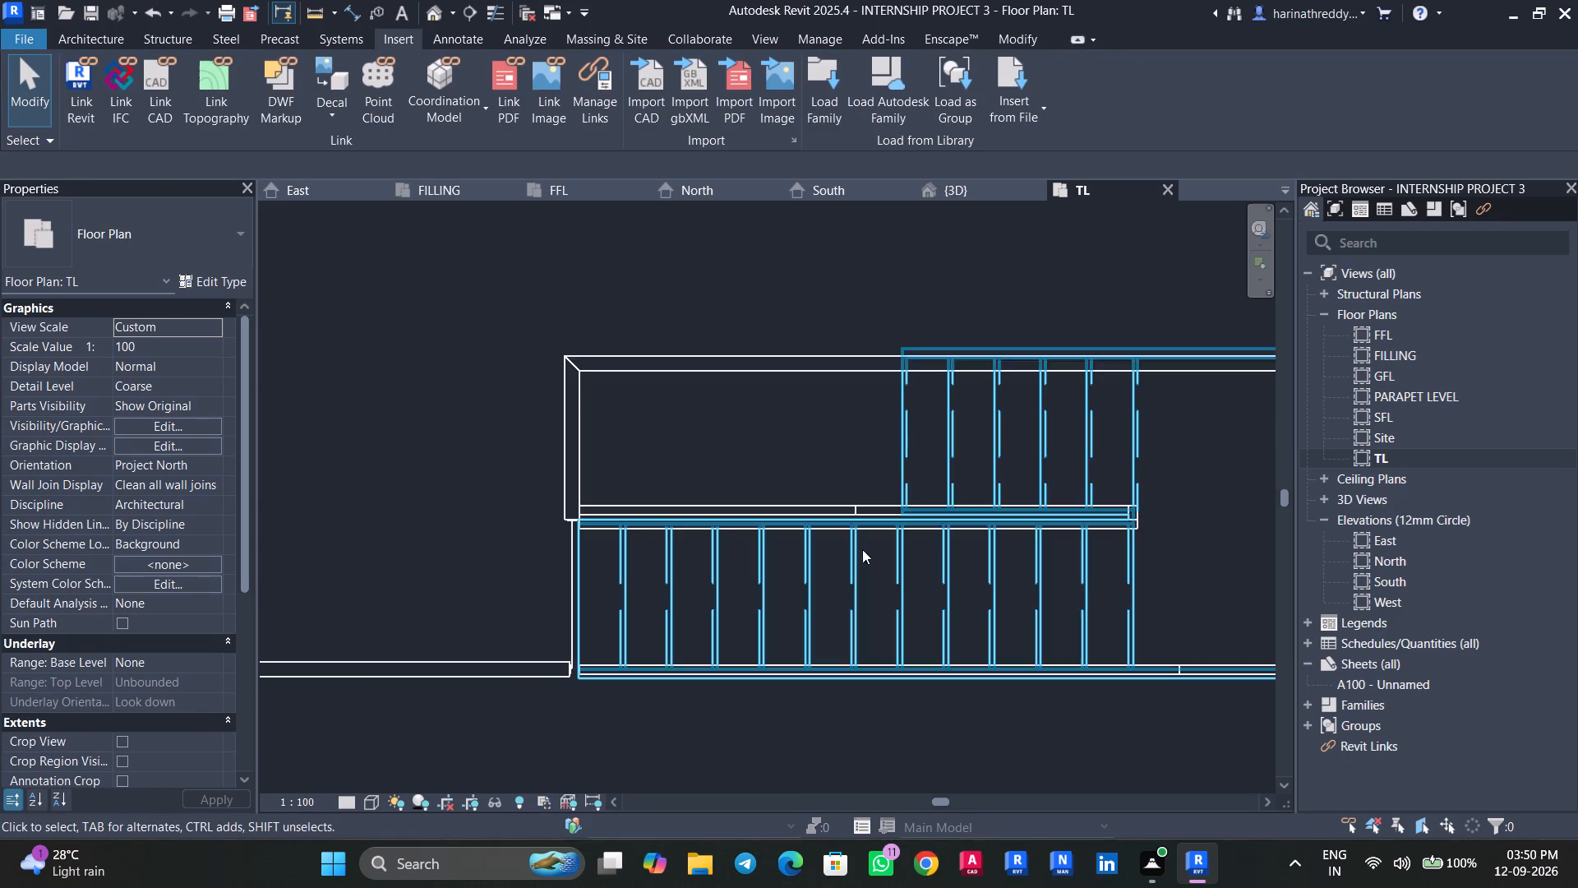
Close the 3D view of the gate_7956 family.
{"action": "left_click", "coordinate": [951, 193]}
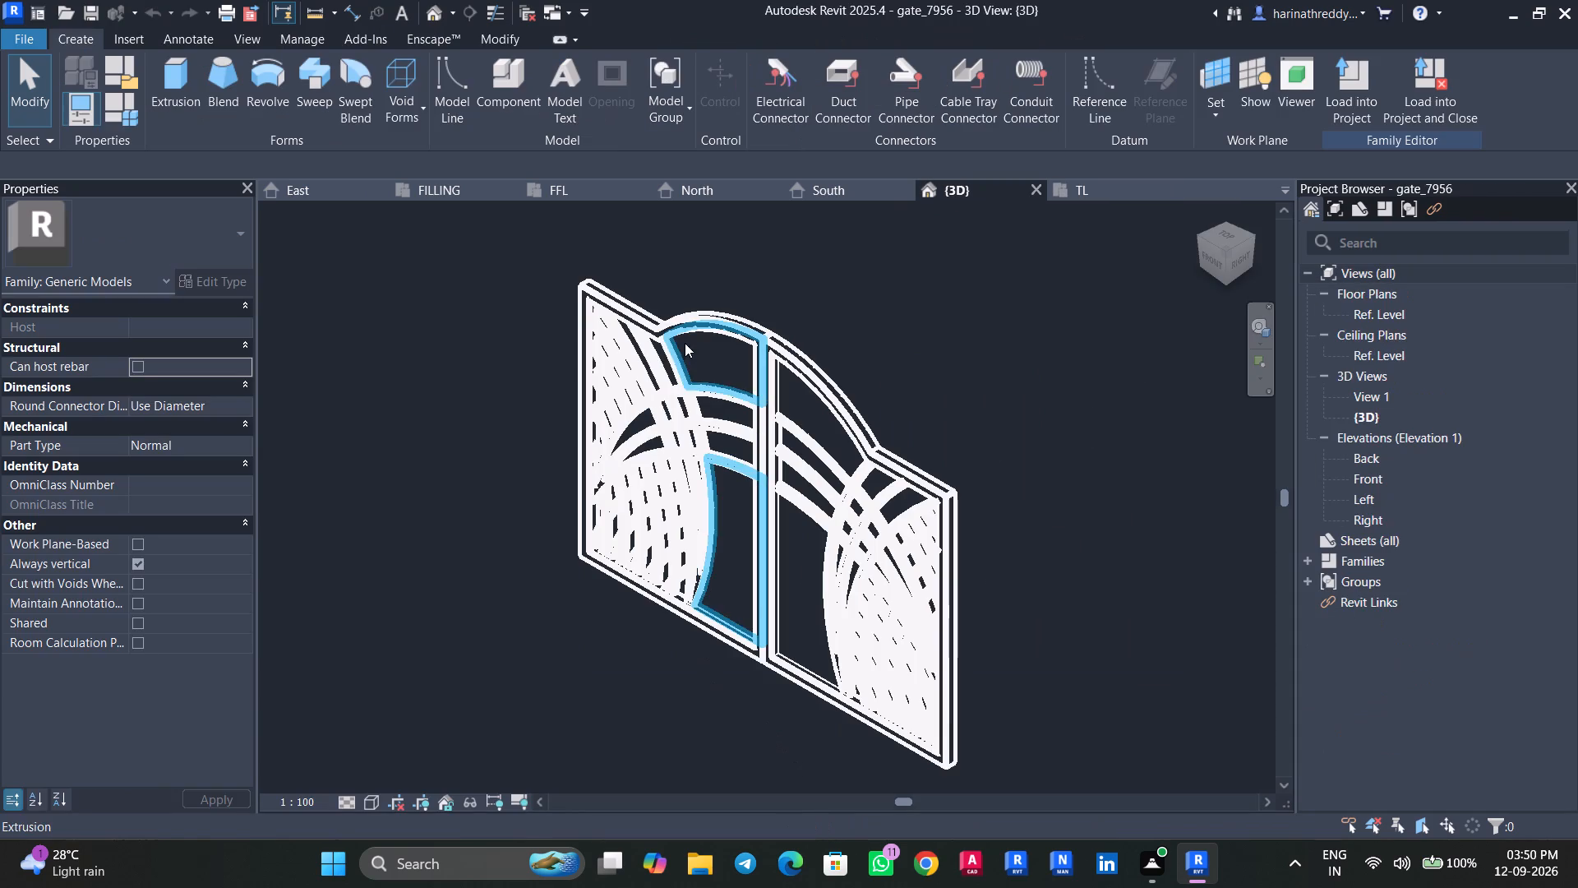
{"action": "left_click", "coordinate": [1036, 189]}
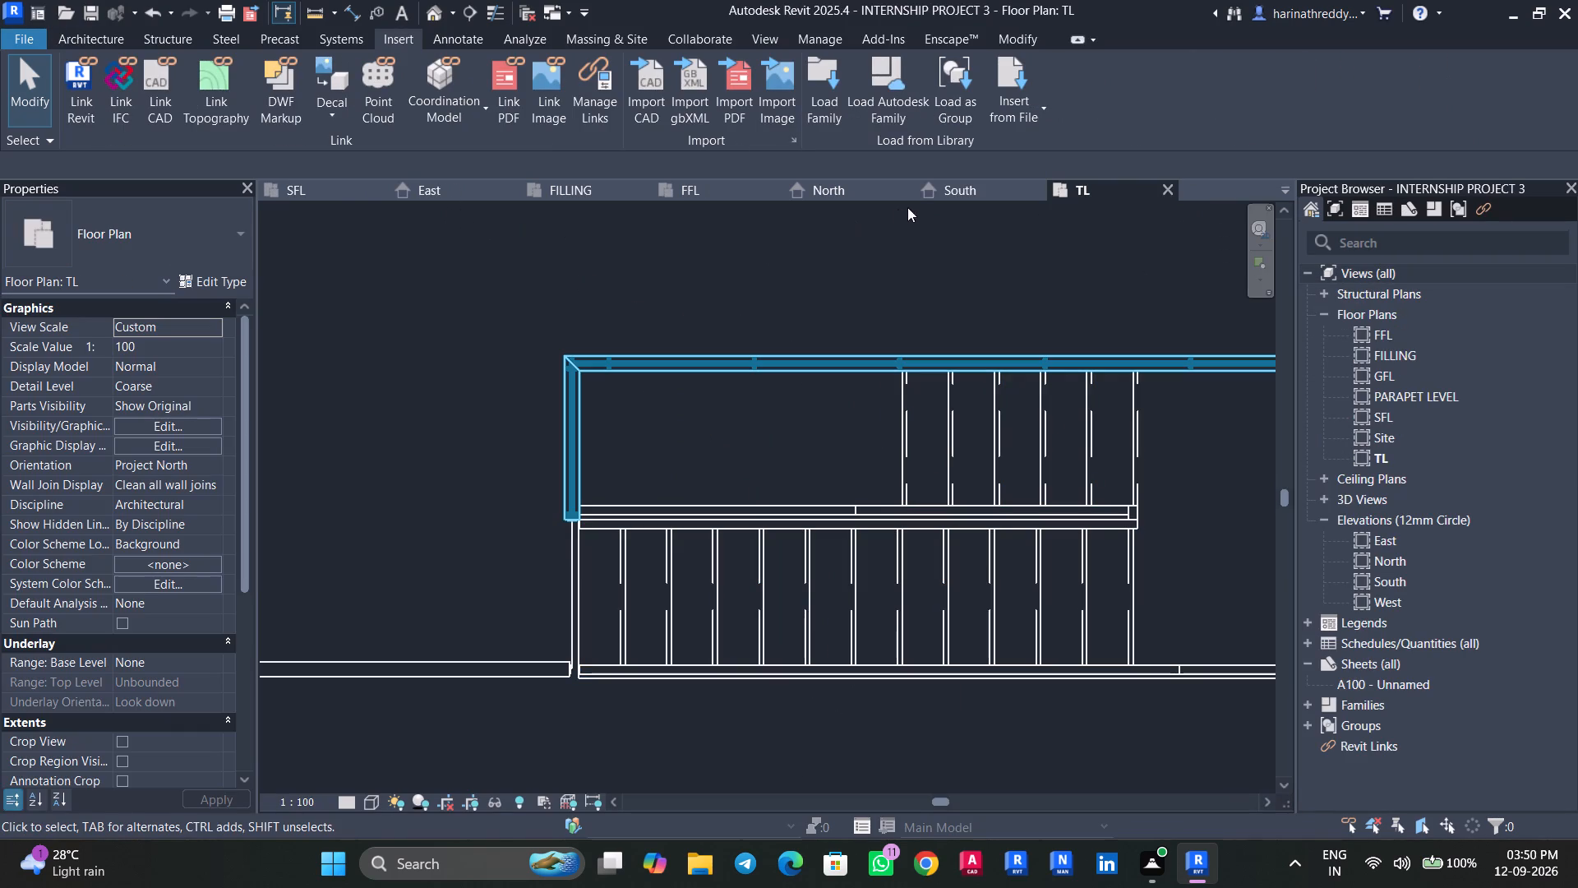
Inspect the building's front in the 3D view, including the terrace railing where it meets the top of the stair.
{"action": "left_click", "coordinate": [427, 9]}
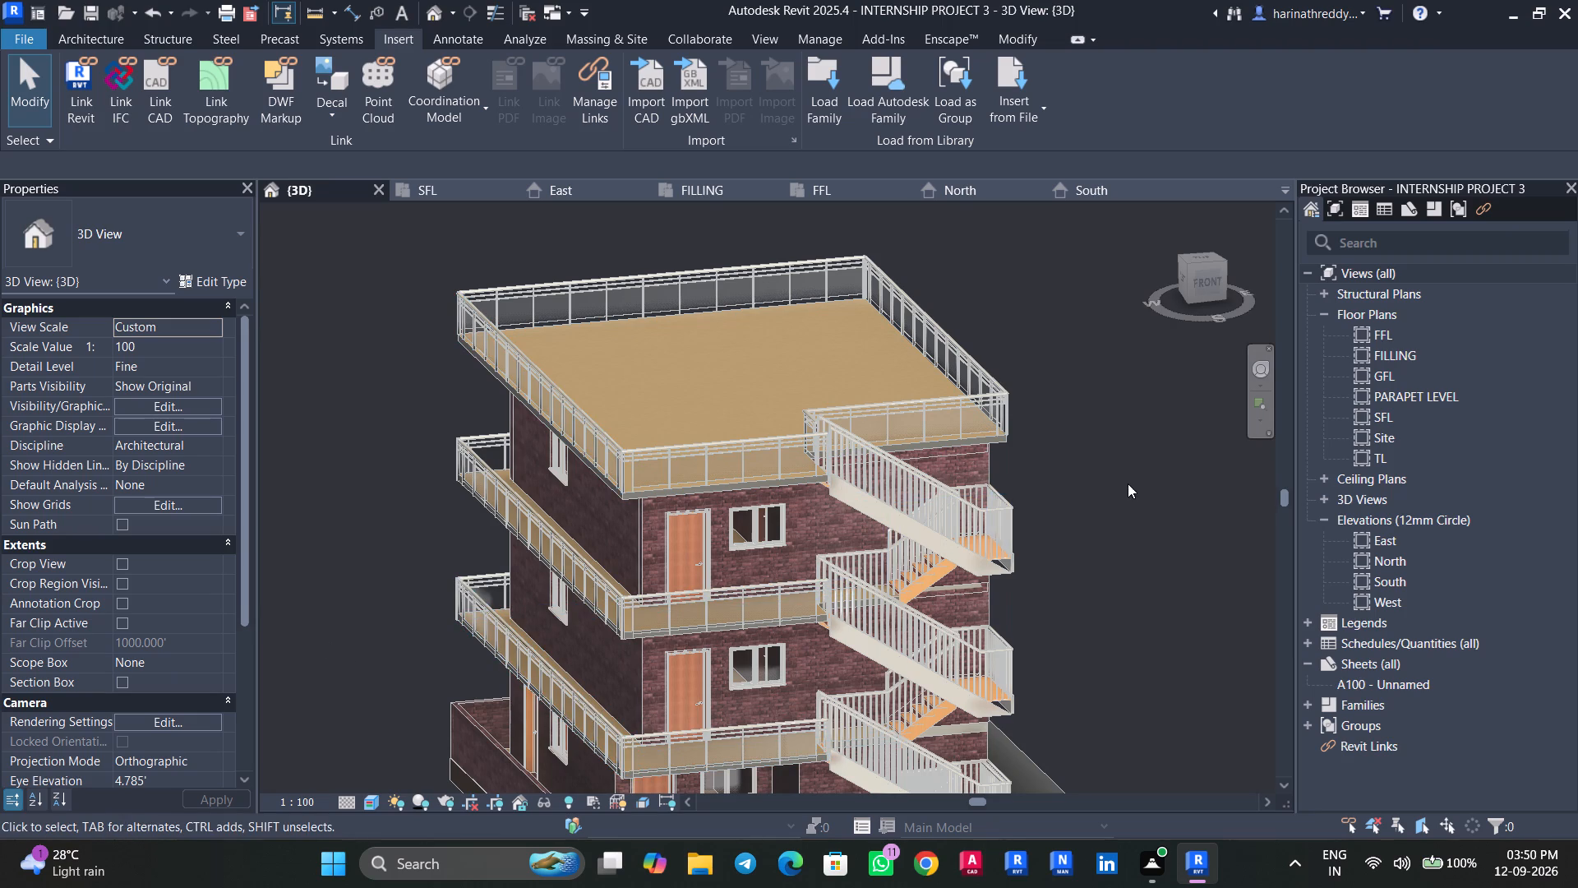
{"action": "middle_click_drag", "start_coordinate": [1128, 483], "coordinate": [1136, 366]}
{"action": "scroll", "coordinate": [1136, 366], "scroll_direction": "down", "scroll_amount": 3}
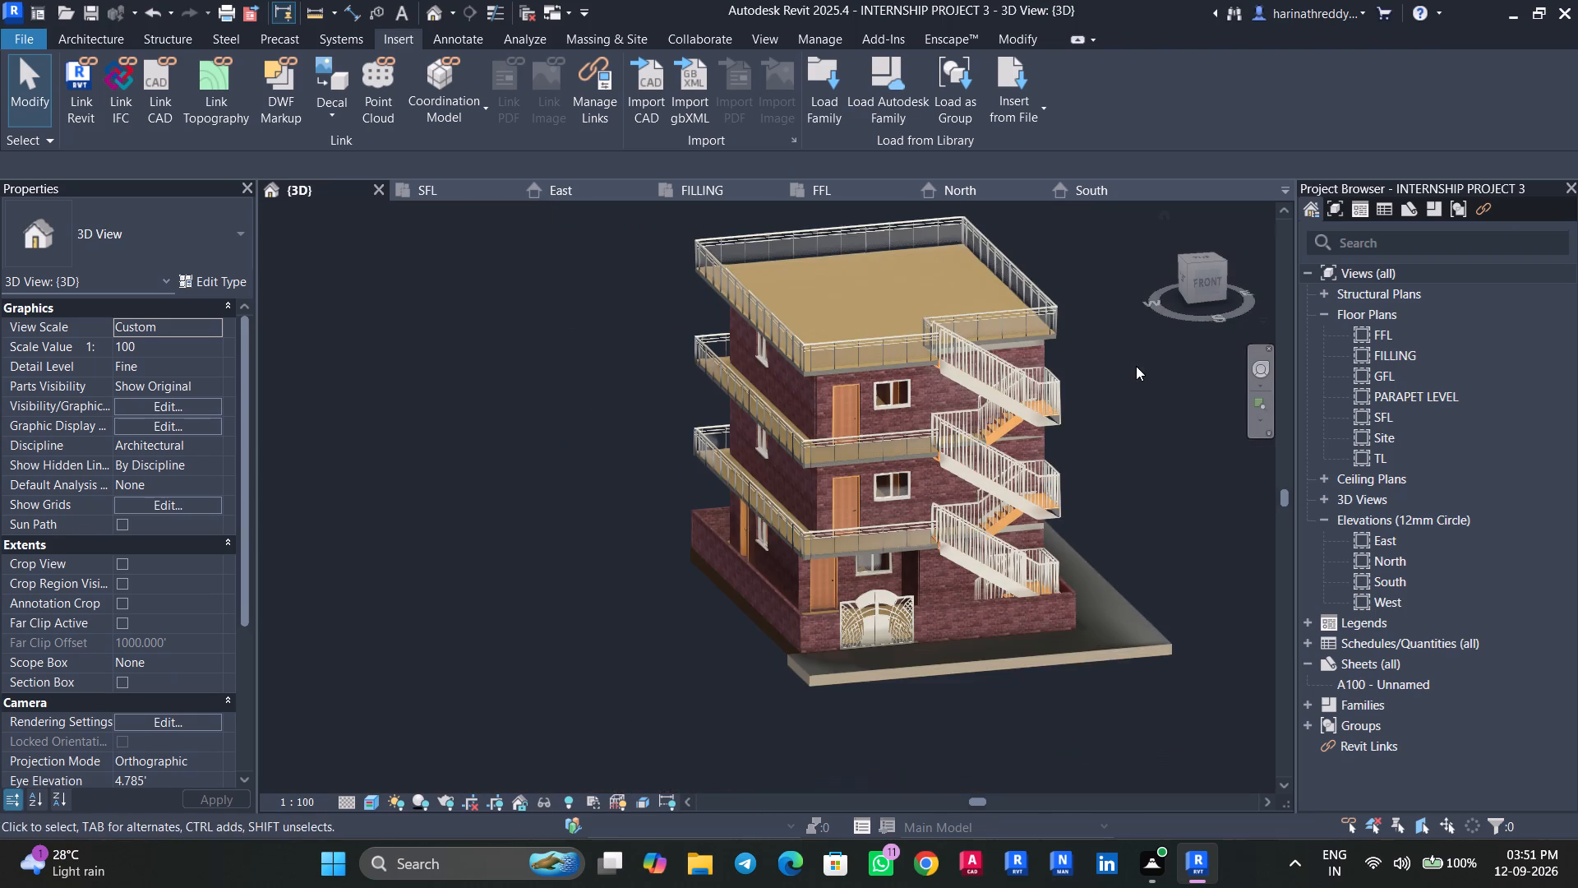
{"action": "middle_click_drag", "start_coordinate": [1136, 366], "coordinate": [1043, 407]}
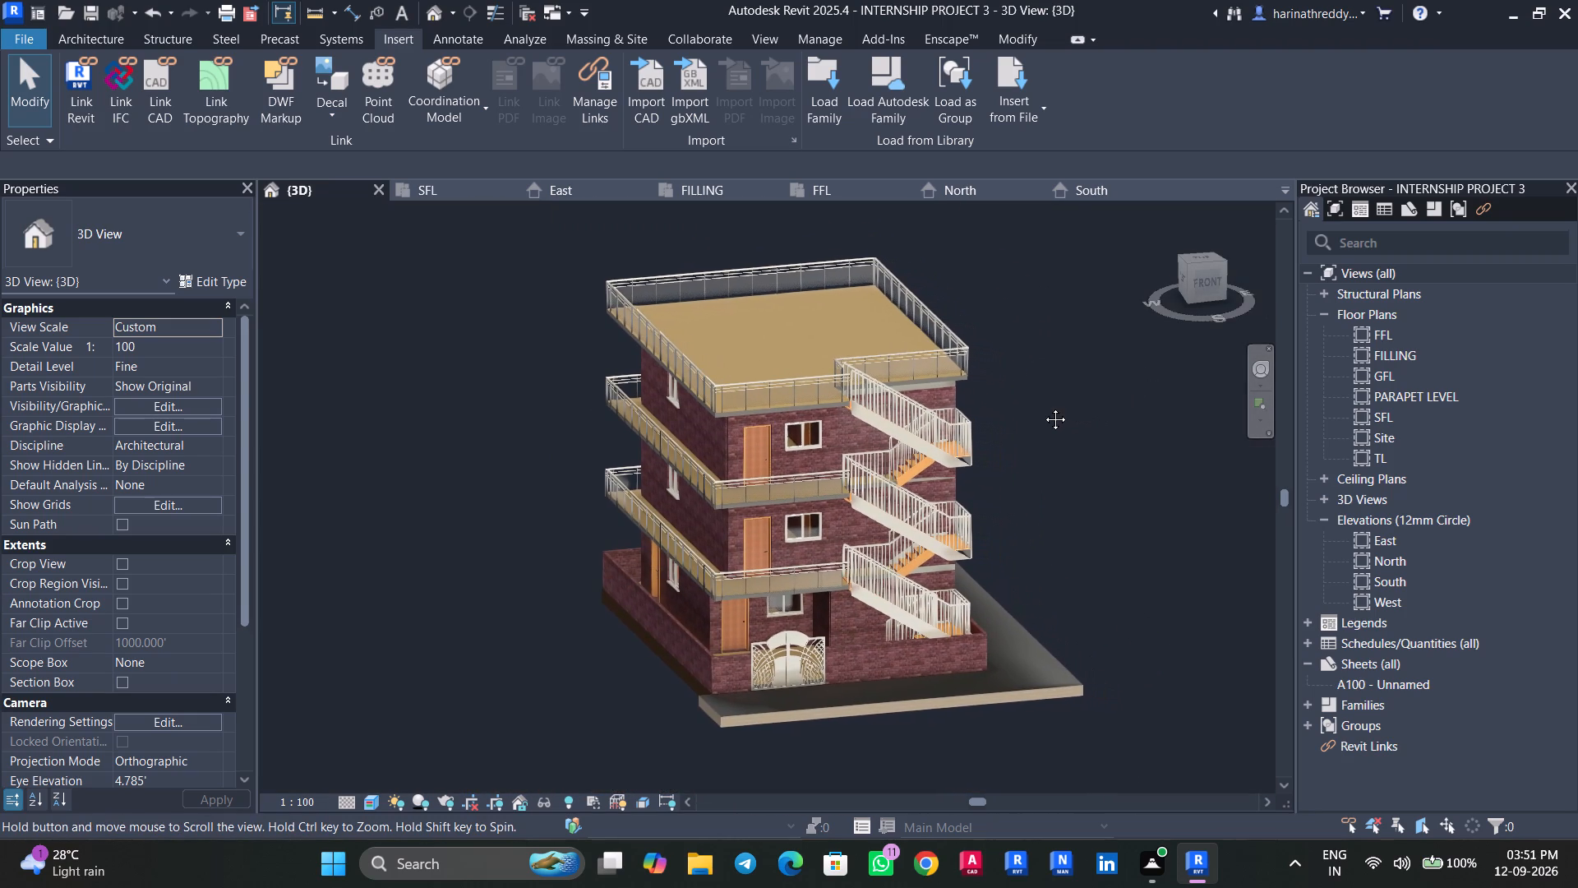
{"action": "middle_click_drag", "start_coordinate": [1043, 407], "coordinate": [1019, 414]}
{"action": "scroll", "coordinate": [998, 428], "scroll_direction": "up", "scroll_amount": 3}
{"action": "middle_click_drag", "start_coordinate": [959, 454], "coordinate": [989, 421]}
{"action": "scroll", "coordinate": [646, 286], "scroll_direction": "up", "scroll_amount": 1}
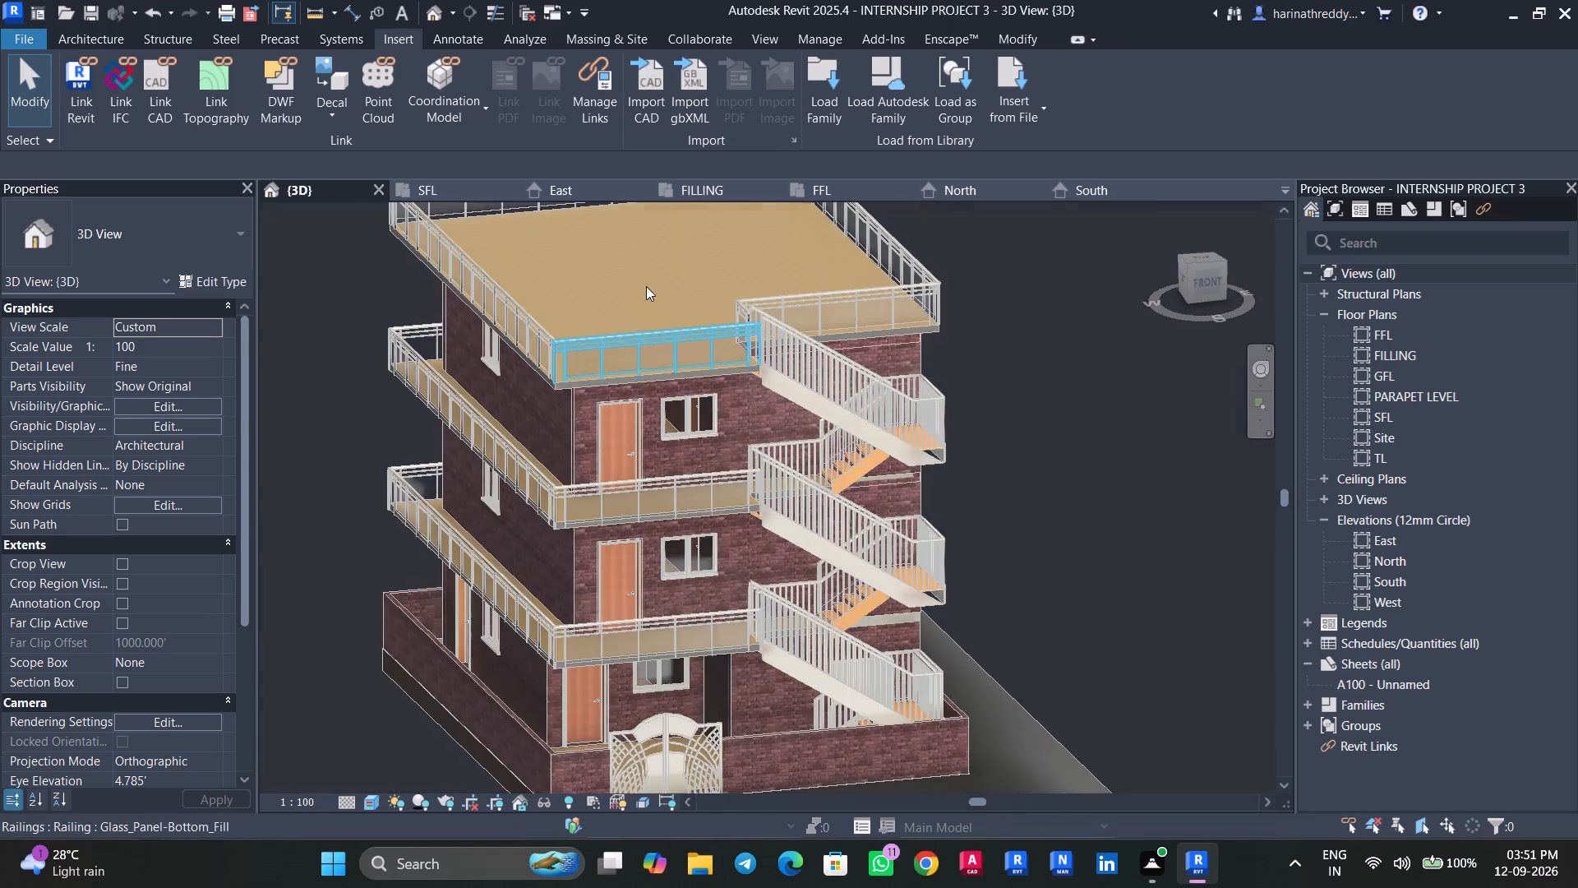
{"action": "scroll", "coordinate": [646, 286], "scroll_direction": "up", "scroll_amount": 13}
{"action": "scroll", "coordinate": [1076, 599], "scroll_direction": "up", "scroll_amount": 1}
{"action": "scroll", "coordinate": [1076, 599], "scroll_direction": "down", "scroll_amount": 4}
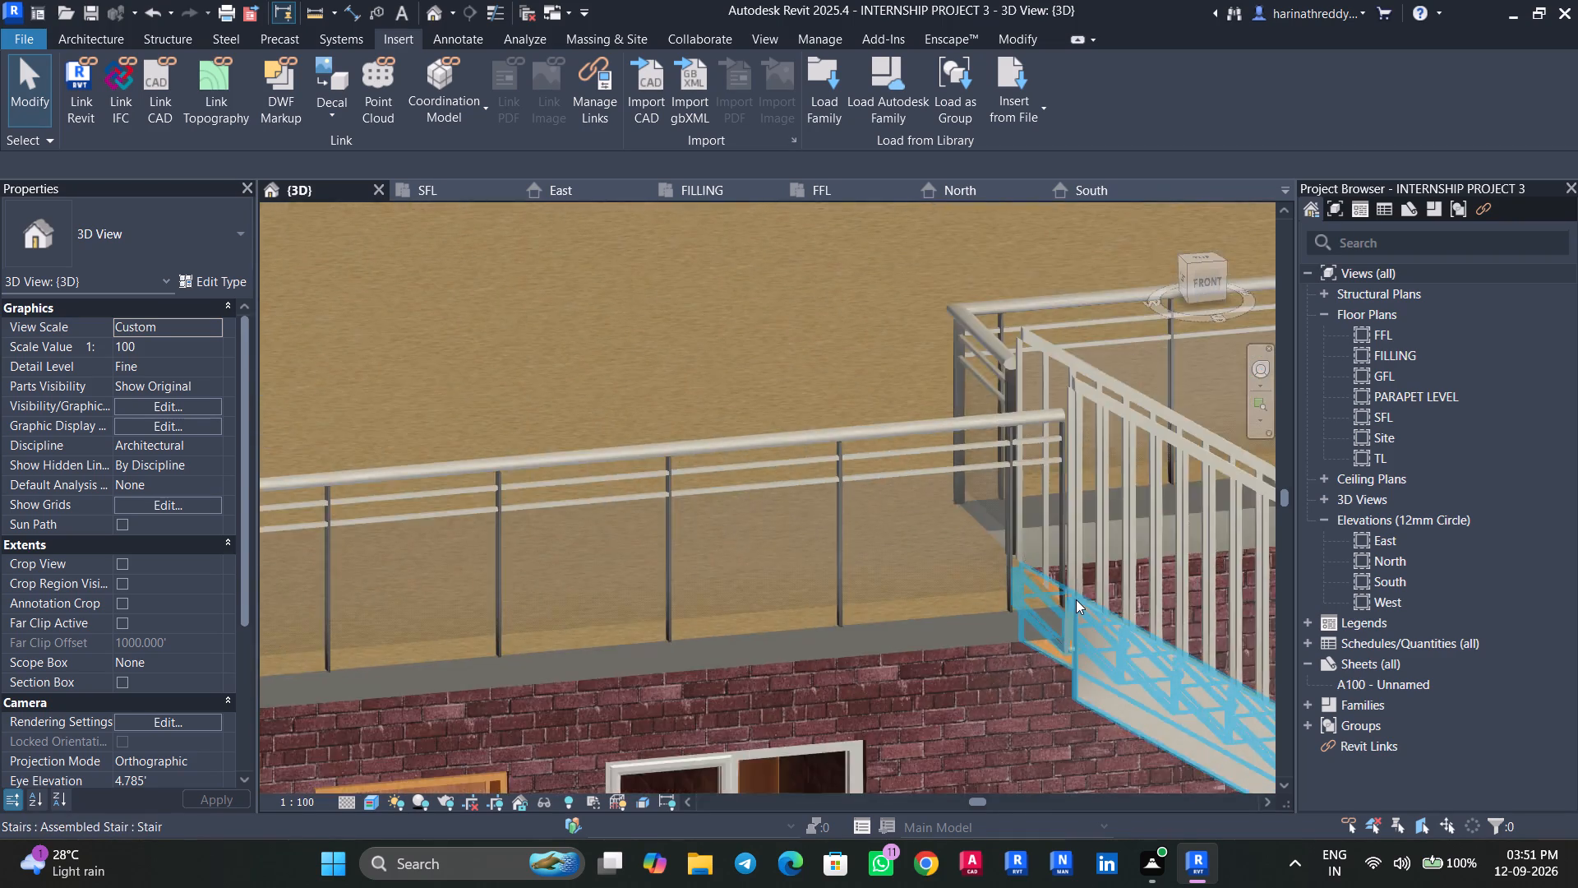
{"action": "scroll", "coordinate": [1076, 599], "scroll_direction": "down", "scroll_amount": 13}
{"action": "middle_click_drag", "start_coordinate": [625, 538], "coordinate": [481, 341]}
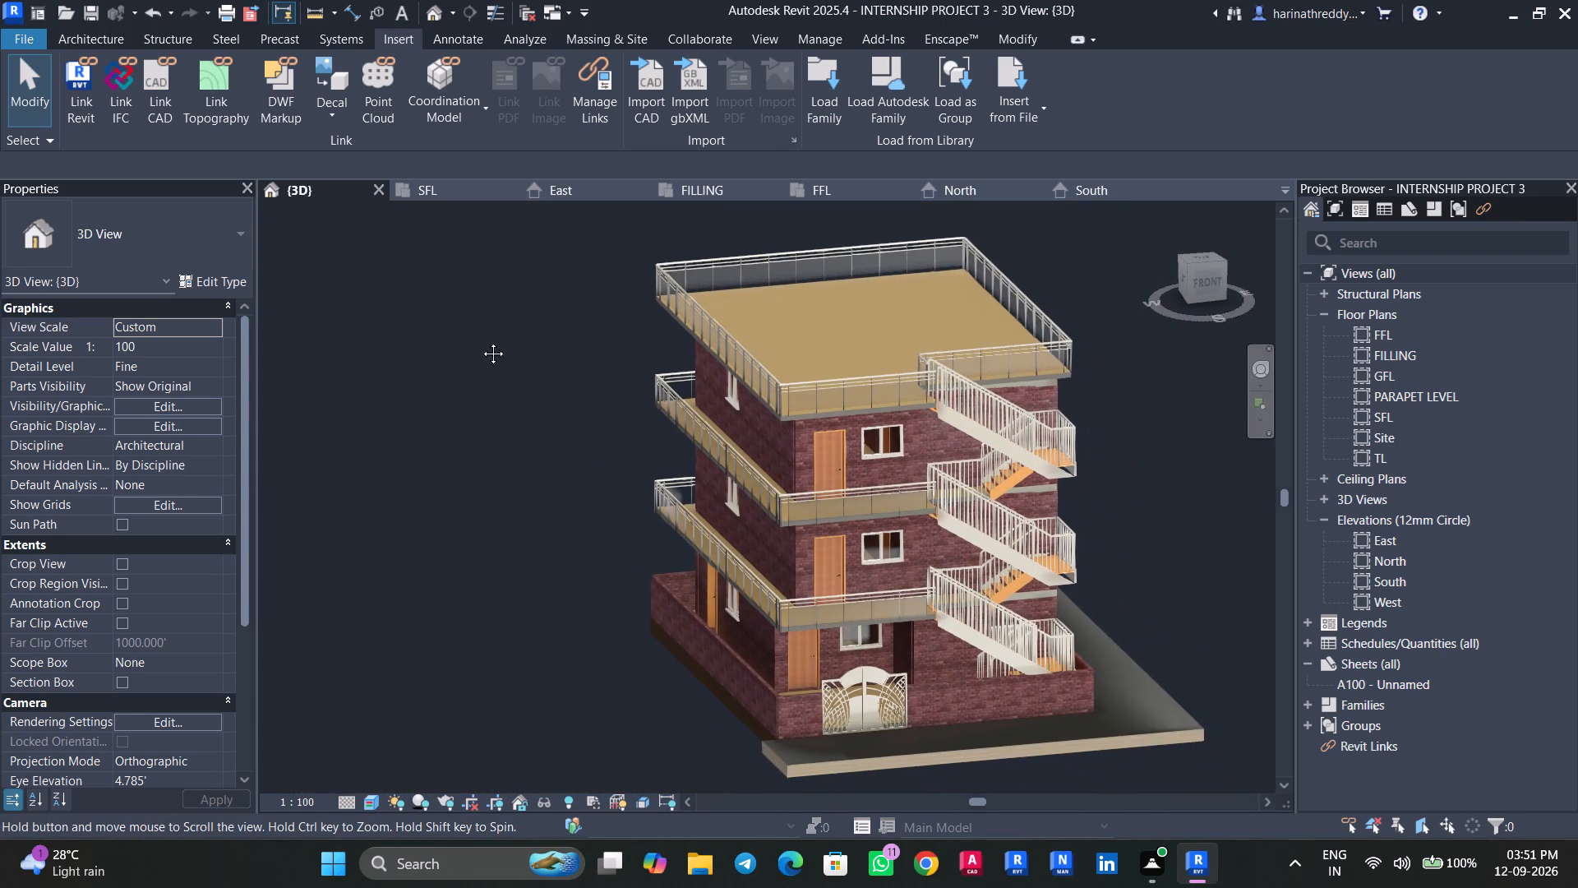
{"action": "middle_click_drag", "start_coordinate": [481, 341], "coordinate": [371, 335]}
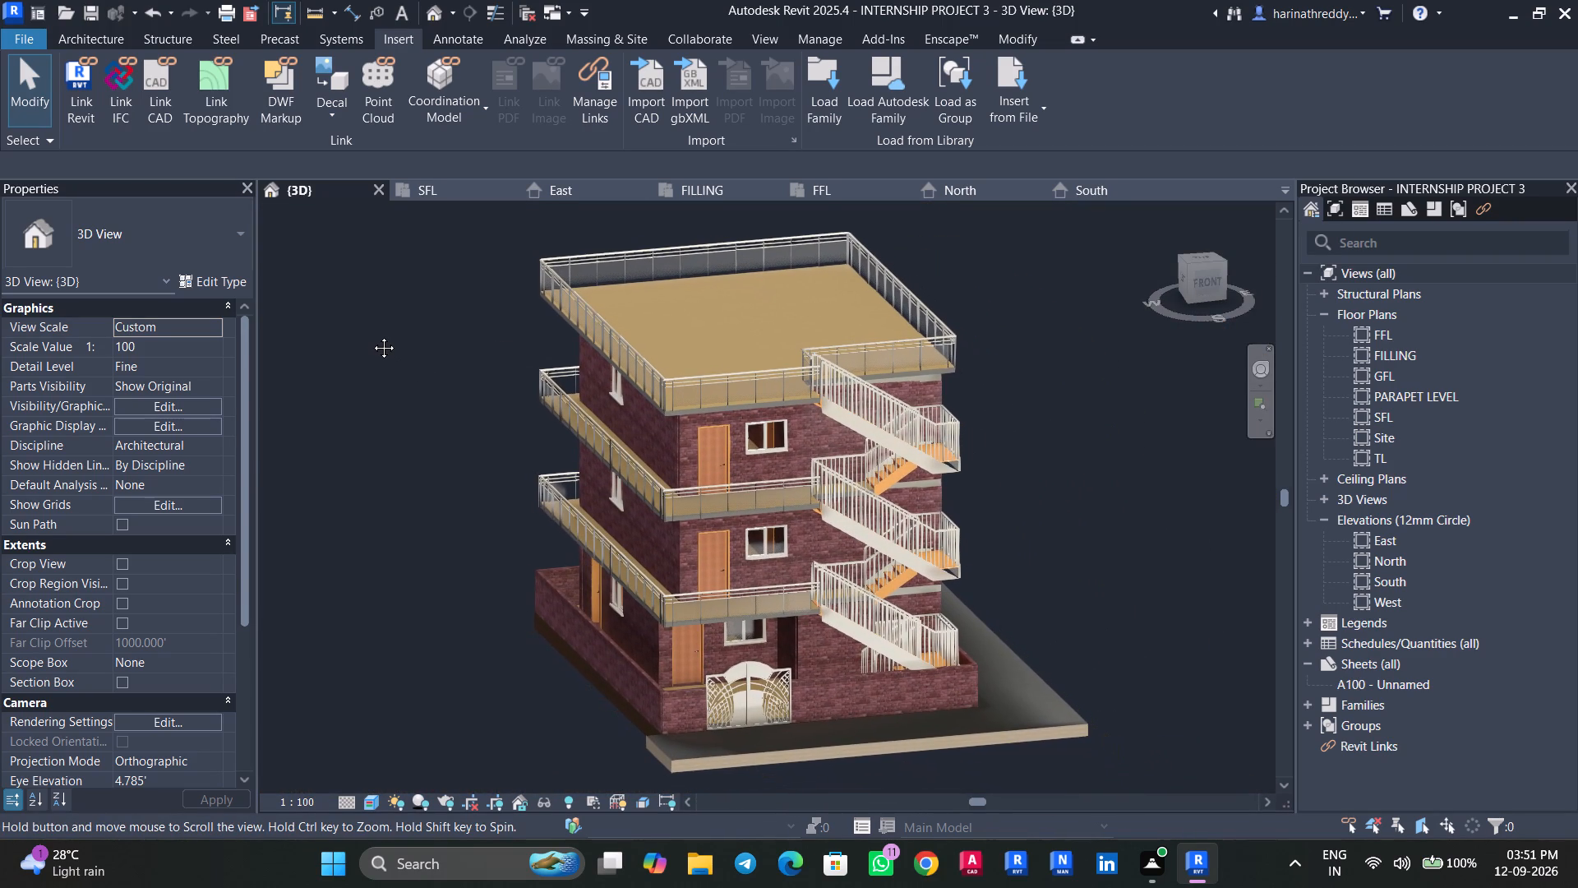
{"action": "middle_click_drag", "start_coordinate": [371, 335], "coordinate": [394, 351]}
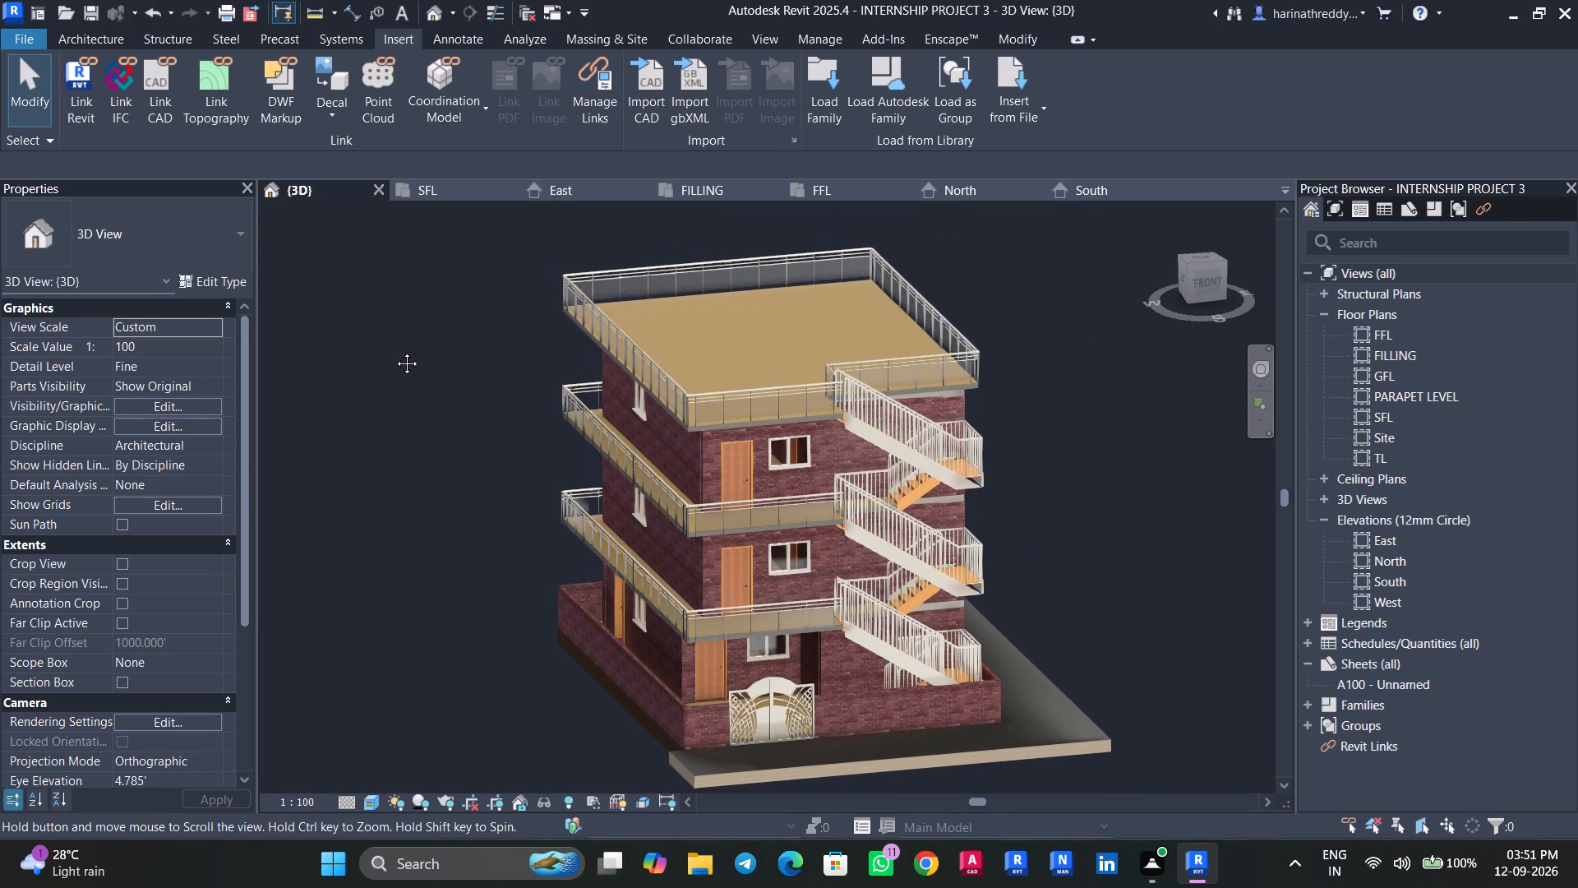
{"action": "middle_click_drag", "start_coordinate": [394, 351], "coordinate": [422, 352]}
Pick the OUTER FLOORING slab as the new host for the front Glass_Panel-Bottom_Fill railing on the FFL balcony.
{"action": "scroll", "coordinate": [427, 595], "scroll_direction": "up", "scroll_amount": 5}
{"action": "middle_click_drag", "start_coordinate": [497, 642], "coordinate": [381, 580]}
{"action": "middle_click_drag", "start_coordinate": [487, 662], "coordinate": [318, 503]}
{"action": "scroll", "coordinate": [1012, 440], "scroll_direction": "up", "scroll_amount": 6}
{"action": "scroll", "coordinate": [684, 497], "scroll_direction": "down", "scroll_amount": 1}
{"action": "scroll", "coordinate": [684, 497], "scroll_direction": "up", "scroll_amount": 2}
{"action": "left_click", "coordinate": [478, 456]}
{"action": "scroll", "coordinate": [478, 456], "scroll_direction": "up", "scroll_amount": 1}
{"action": "scroll", "coordinate": [478, 456], "scroll_direction": "down", "scroll_amount": 4}
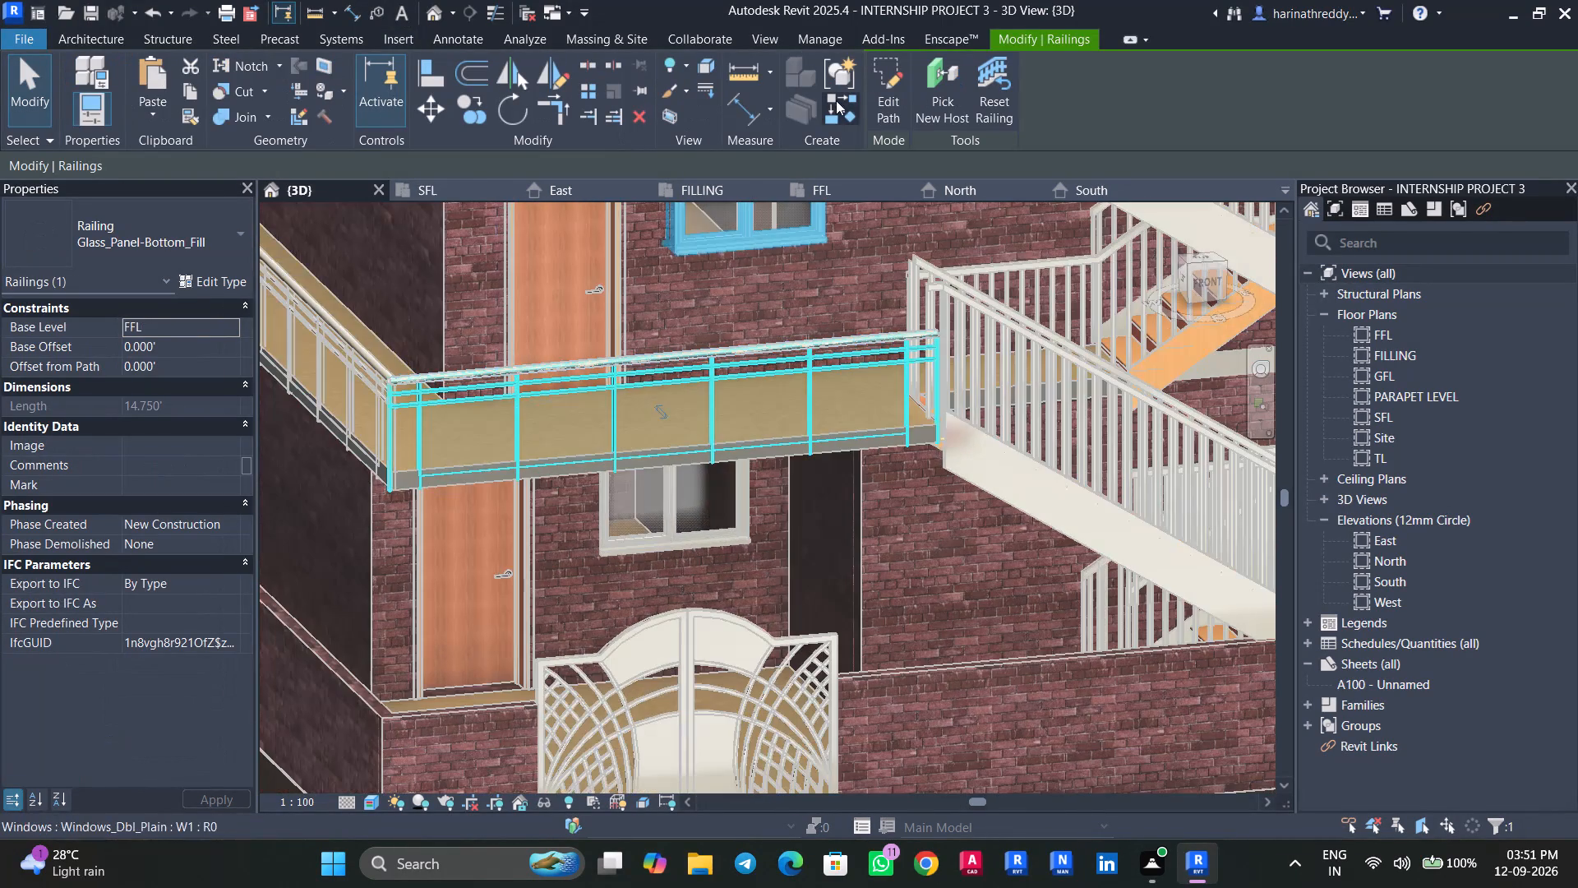
{"action": "left_click", "coordinate": [944, 114]}
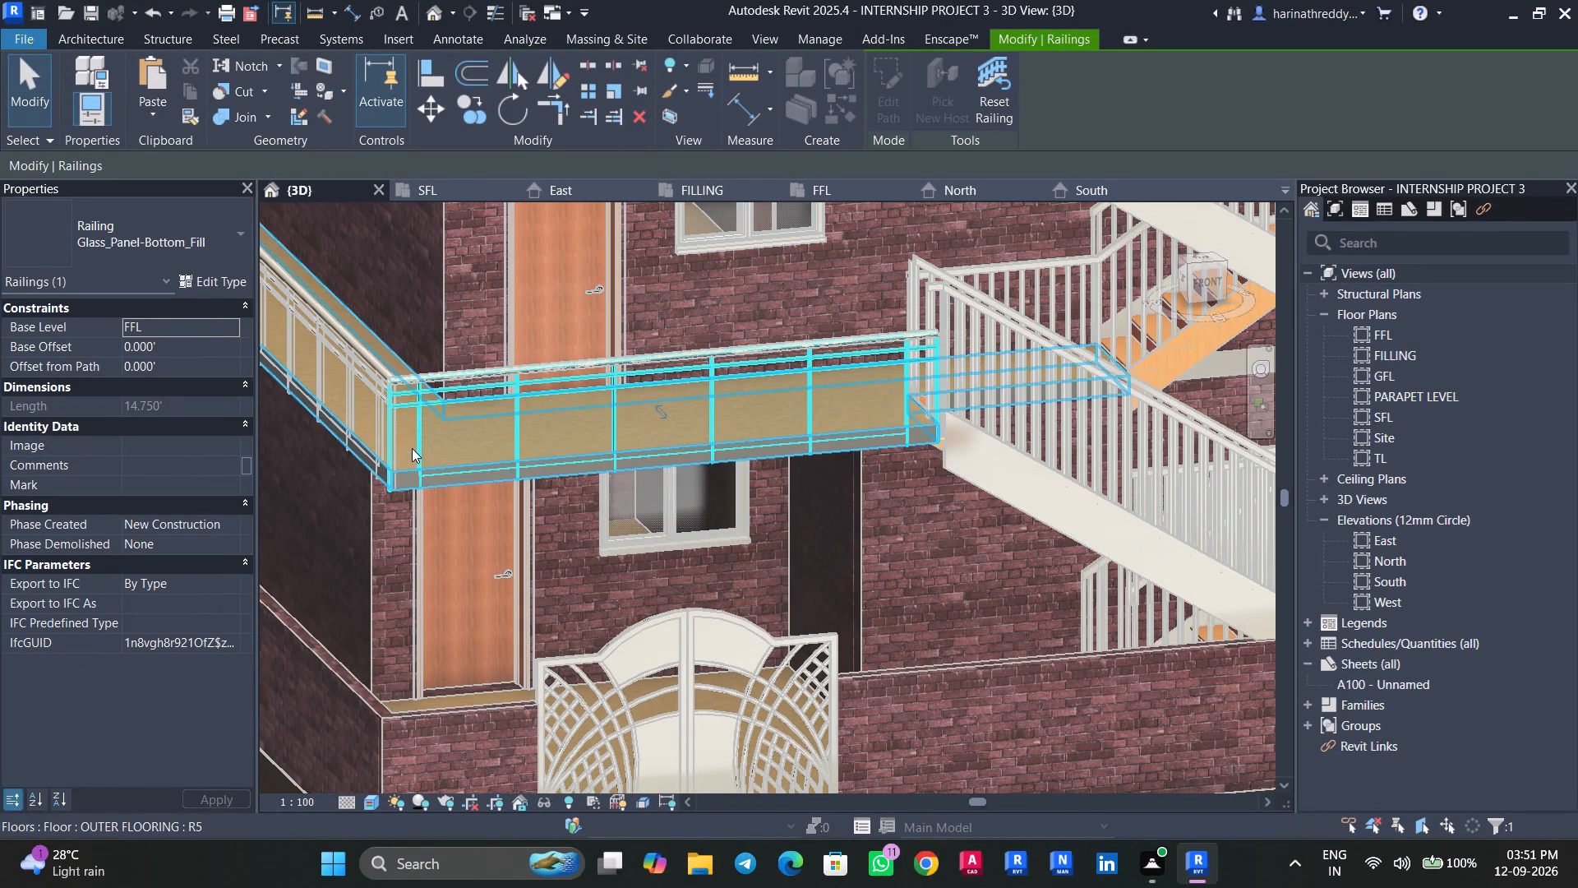
{"action": "left_click", "coordinate": [412, 448]}
{"action": "left_click", "coordinate": [1562, 734]}
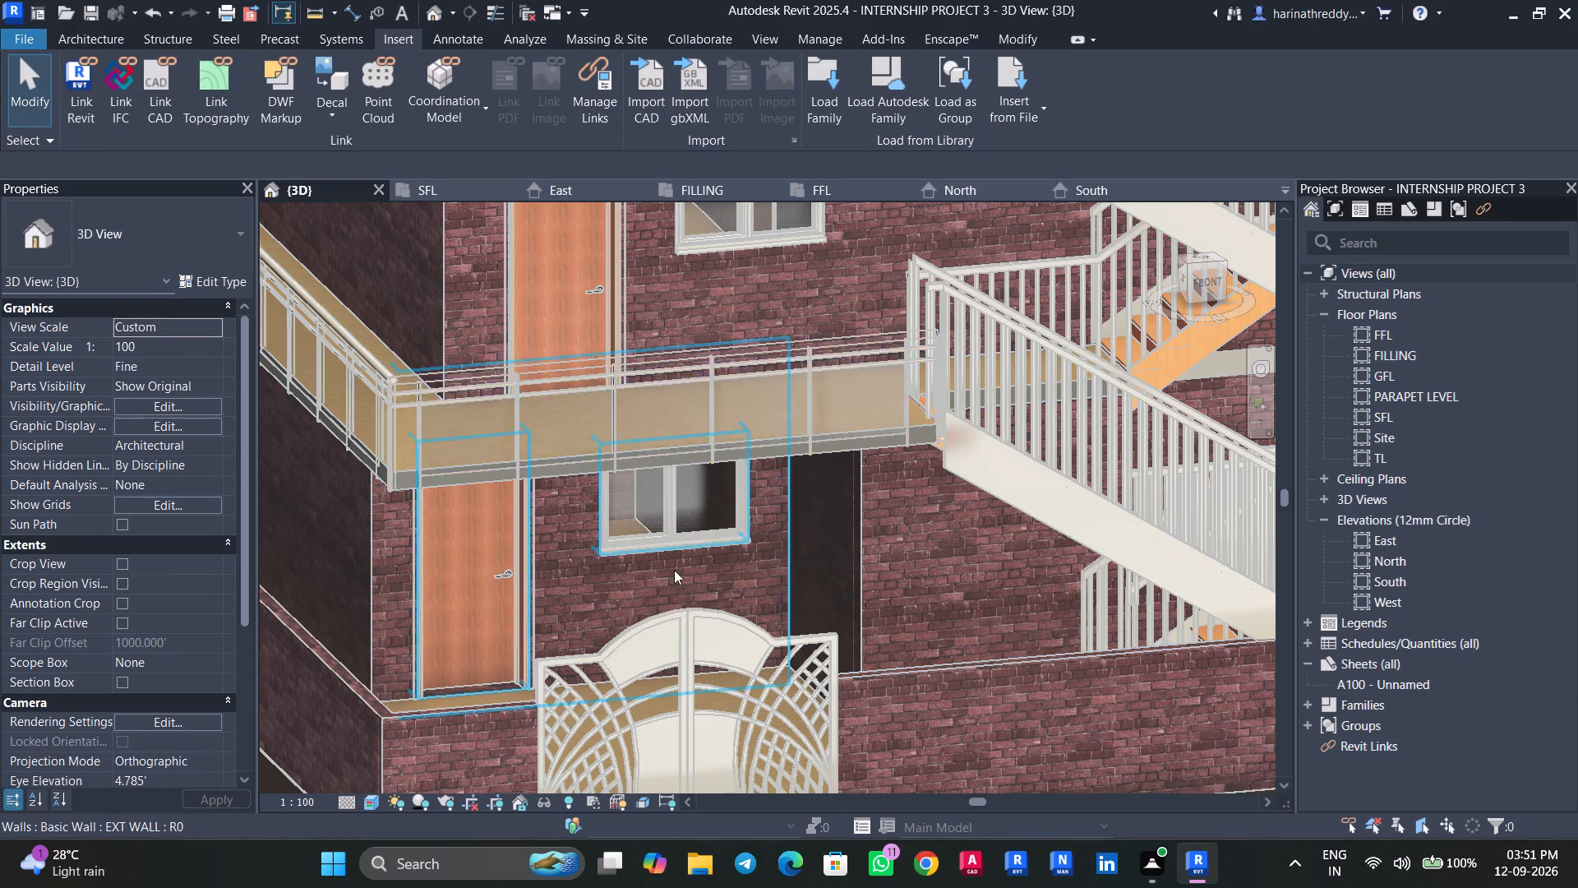
Examine the base of the outer wall, the ground beneath it and the front gate in 3D.
{"action": "scroll", "coordinate": [674, 570], "scroll_direction": "down", "scroll_amount": 9}
{"action": "left_click", "coordinate": [360, 608]}
{"action": "scroll", "coordinate": [361, 608], "scroll_direction": "up", "scroll_amount": 4}
{"action": "scroll", "coordinate": [678, 622], "scroll_direction": "up", "scroll_amount": 4}
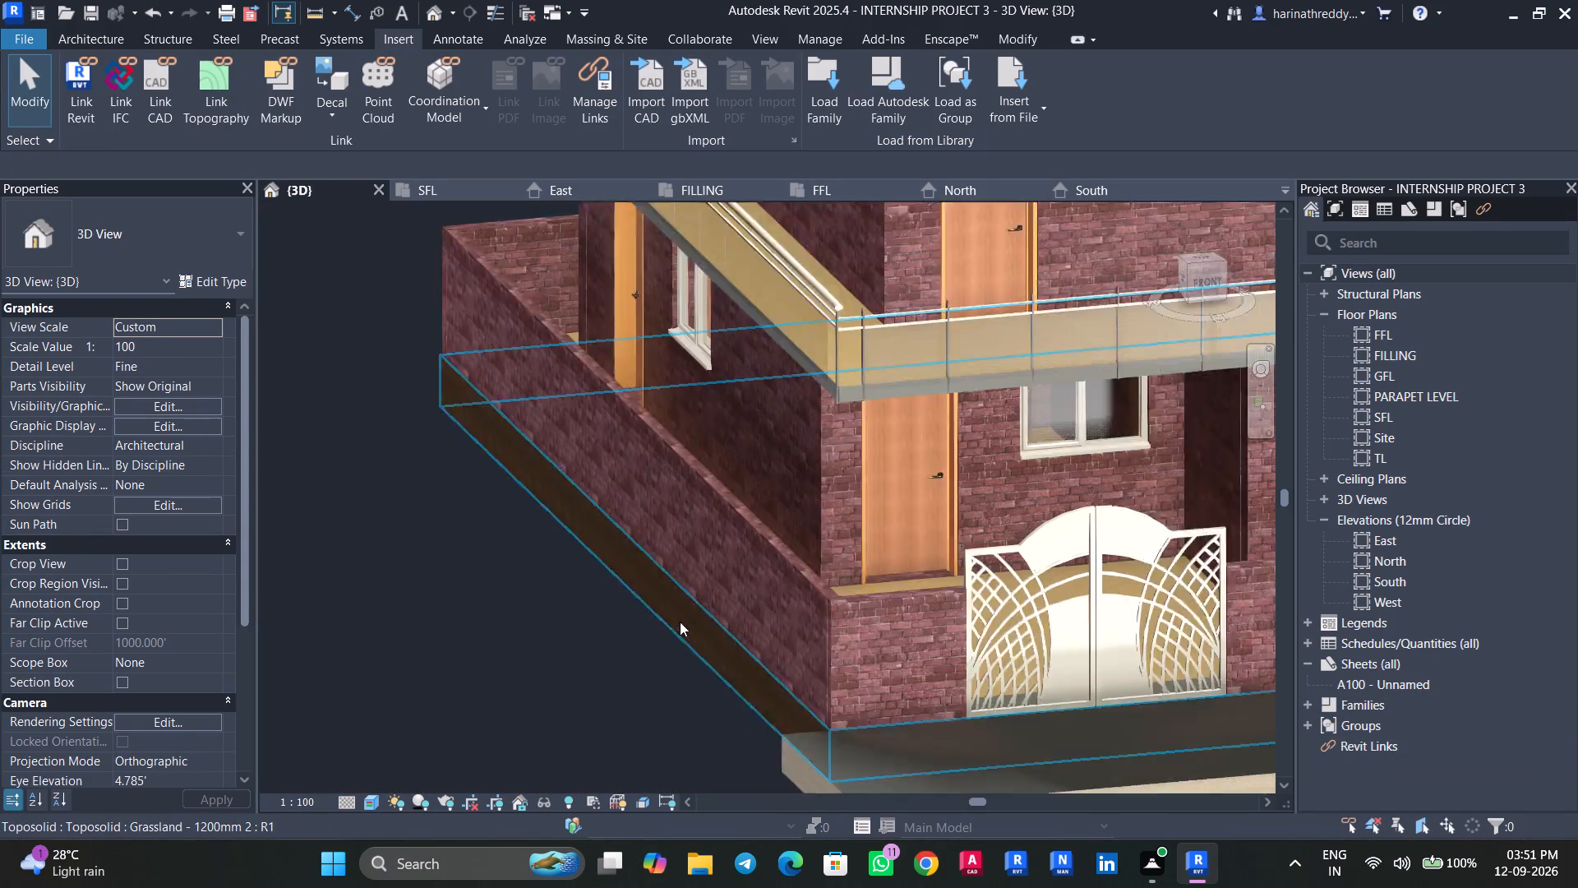
{"action": "scroll", "coordinate": [680, 622], "scroll_direction": "up", "scroll_amount": 2}
{"action": "scroll", "coordinate": [454, 614], "scroll_direction": "down", "scroll_amount": 7}
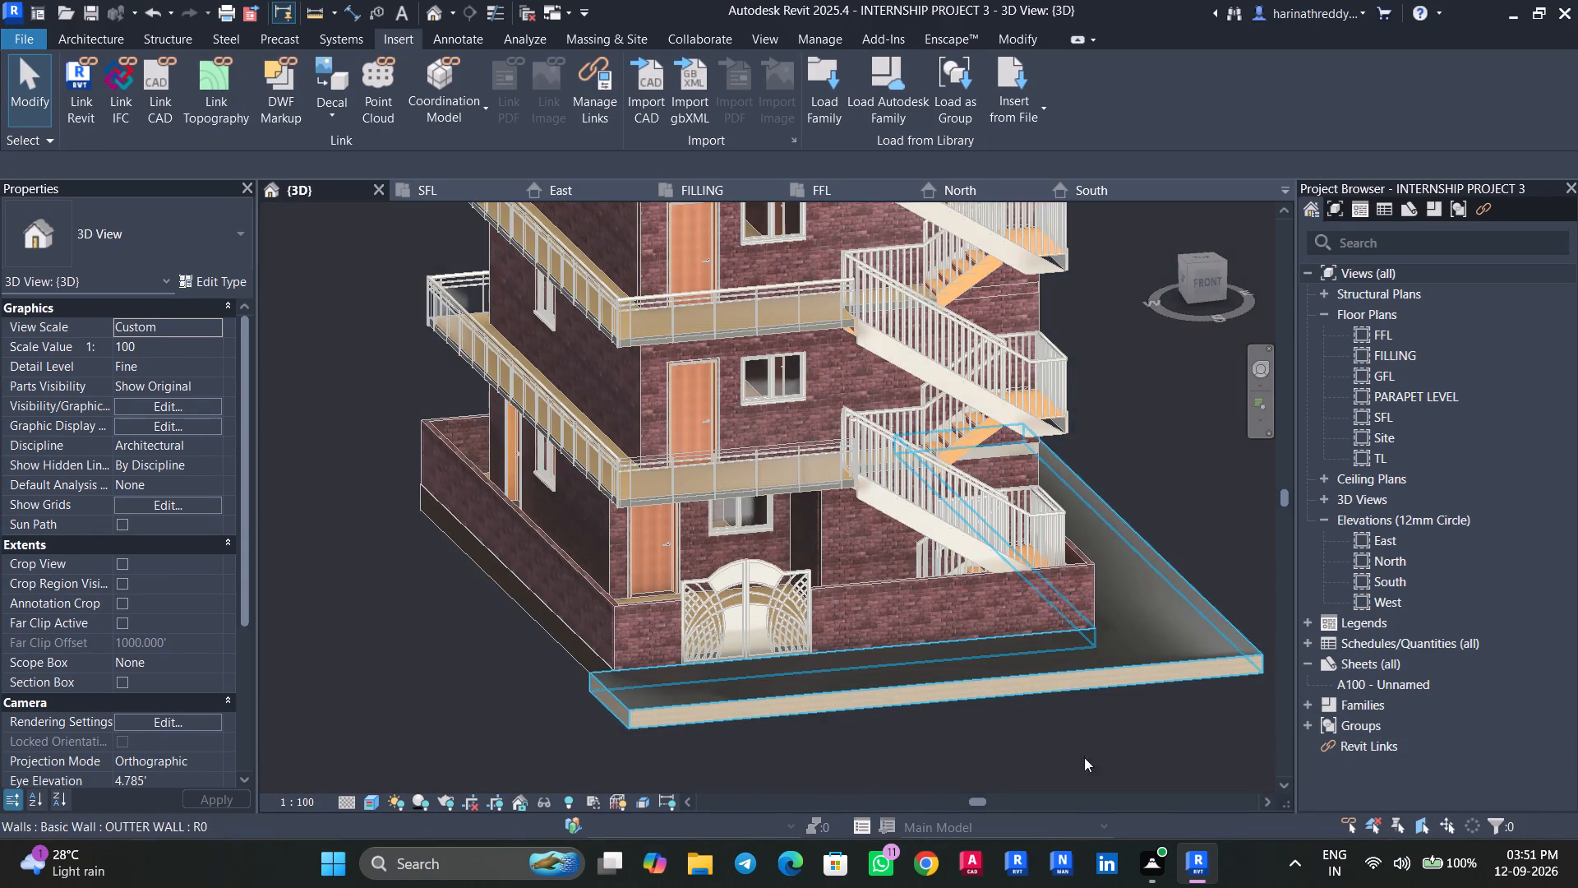
{"action": "scroll", "coordinate": [1183, 724], "scroll_direction": "down", "scroll_amount": 3}
{"action": "middle_click_drag", "start_coordinate": [1183, 724], "coordinate": [1043, 728]}
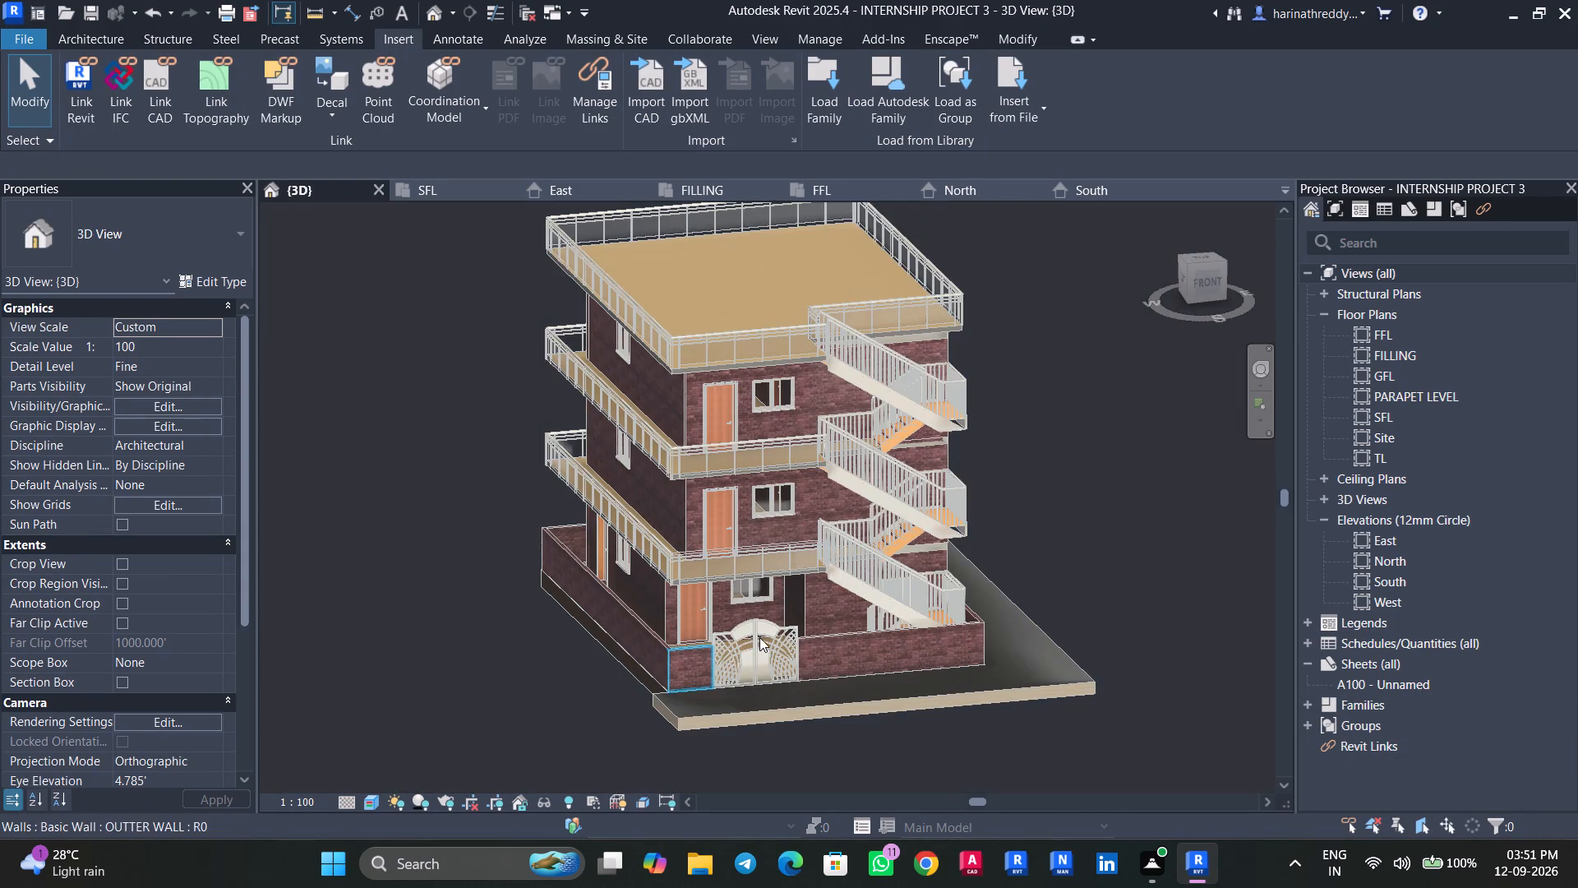
{"action": "scroll", "coordinate": [759, 637], "scroll_direction": "up", "scroll_amount": 8}
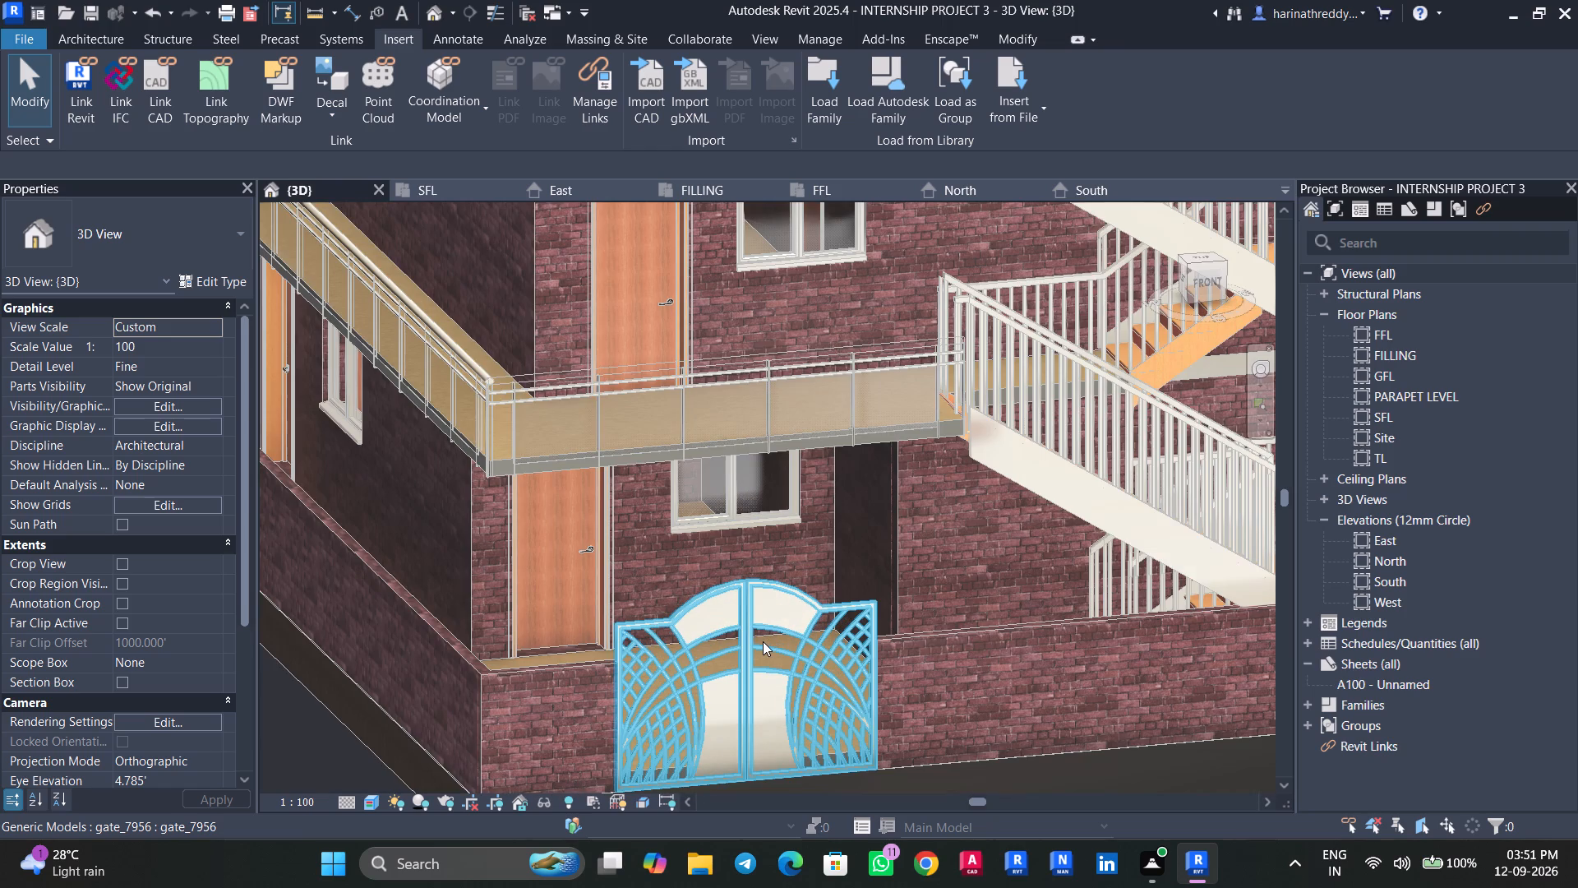
{"action": "scroll", "coordinate": [787, 645], "scroll_direction": "down", "scroll_amount": 12}
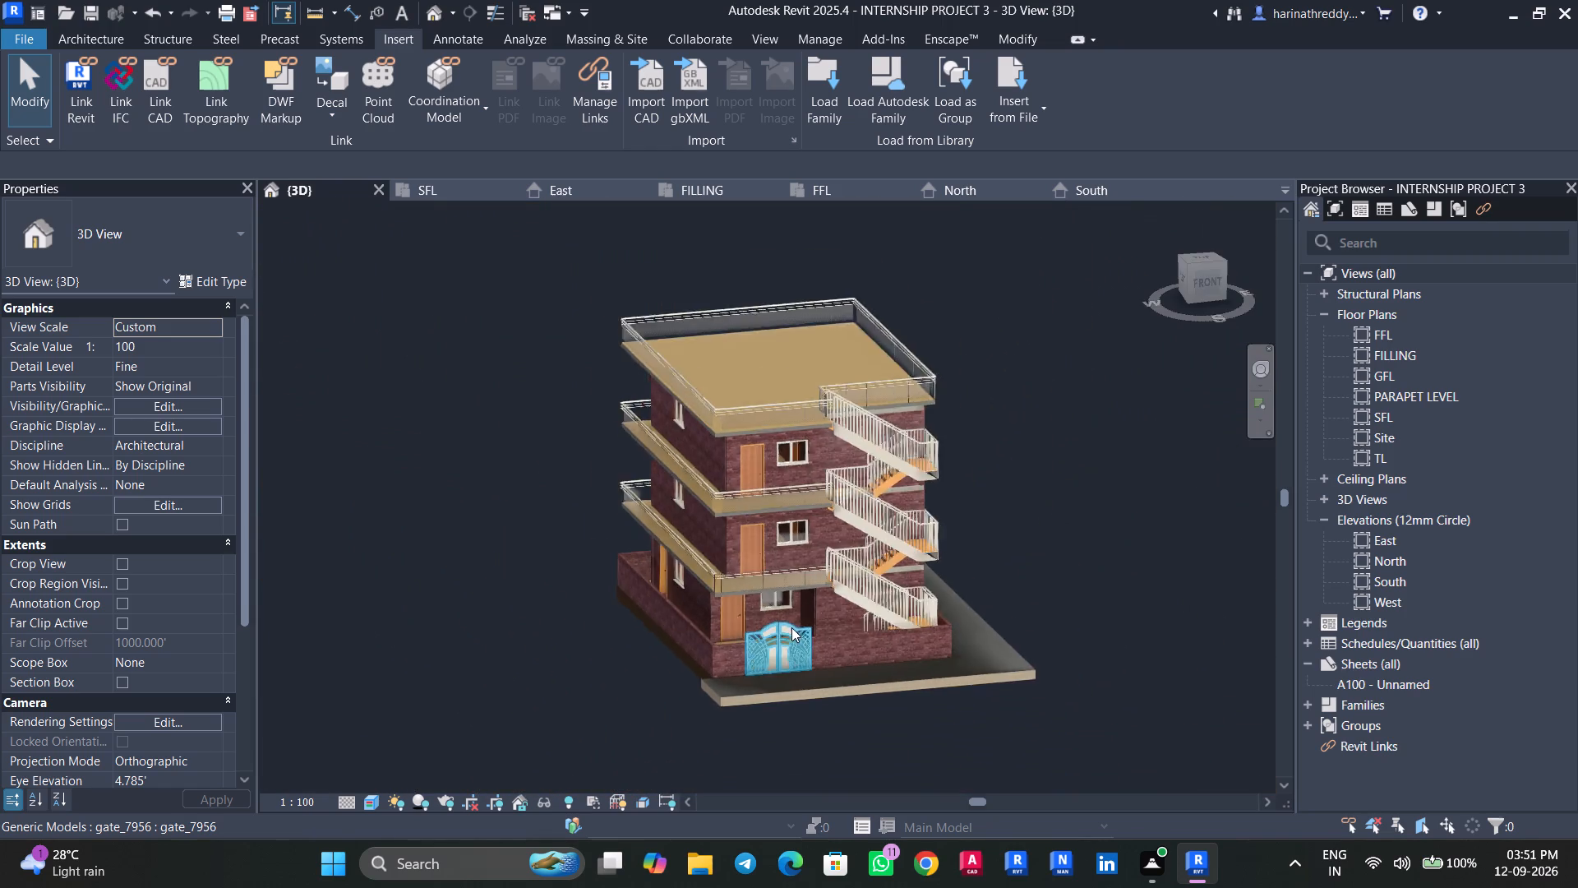
Examine the asphalt road and the grassland base in 3D from below, from the side and from above.
{"action": "middle_click_drag", "start_coordinate": [1080, 565], "coordinate": [958, 747], "text": "shift"}
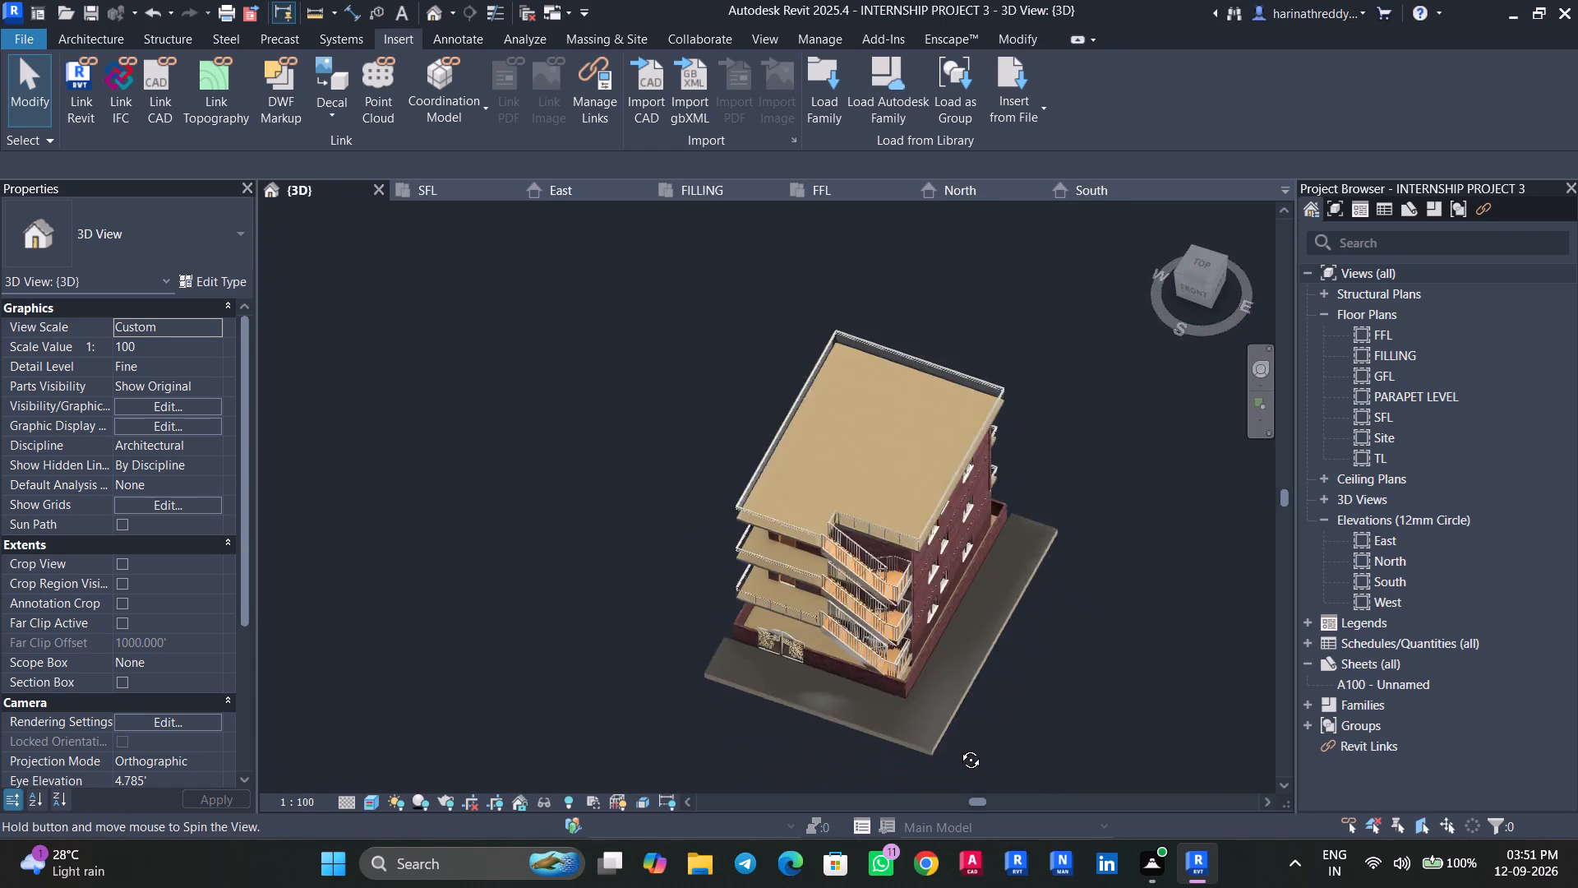
{"action": "middle_click_drag", "start_coordinate": [958, 747], "coordinate": [1053, 299], "text": "shift"}
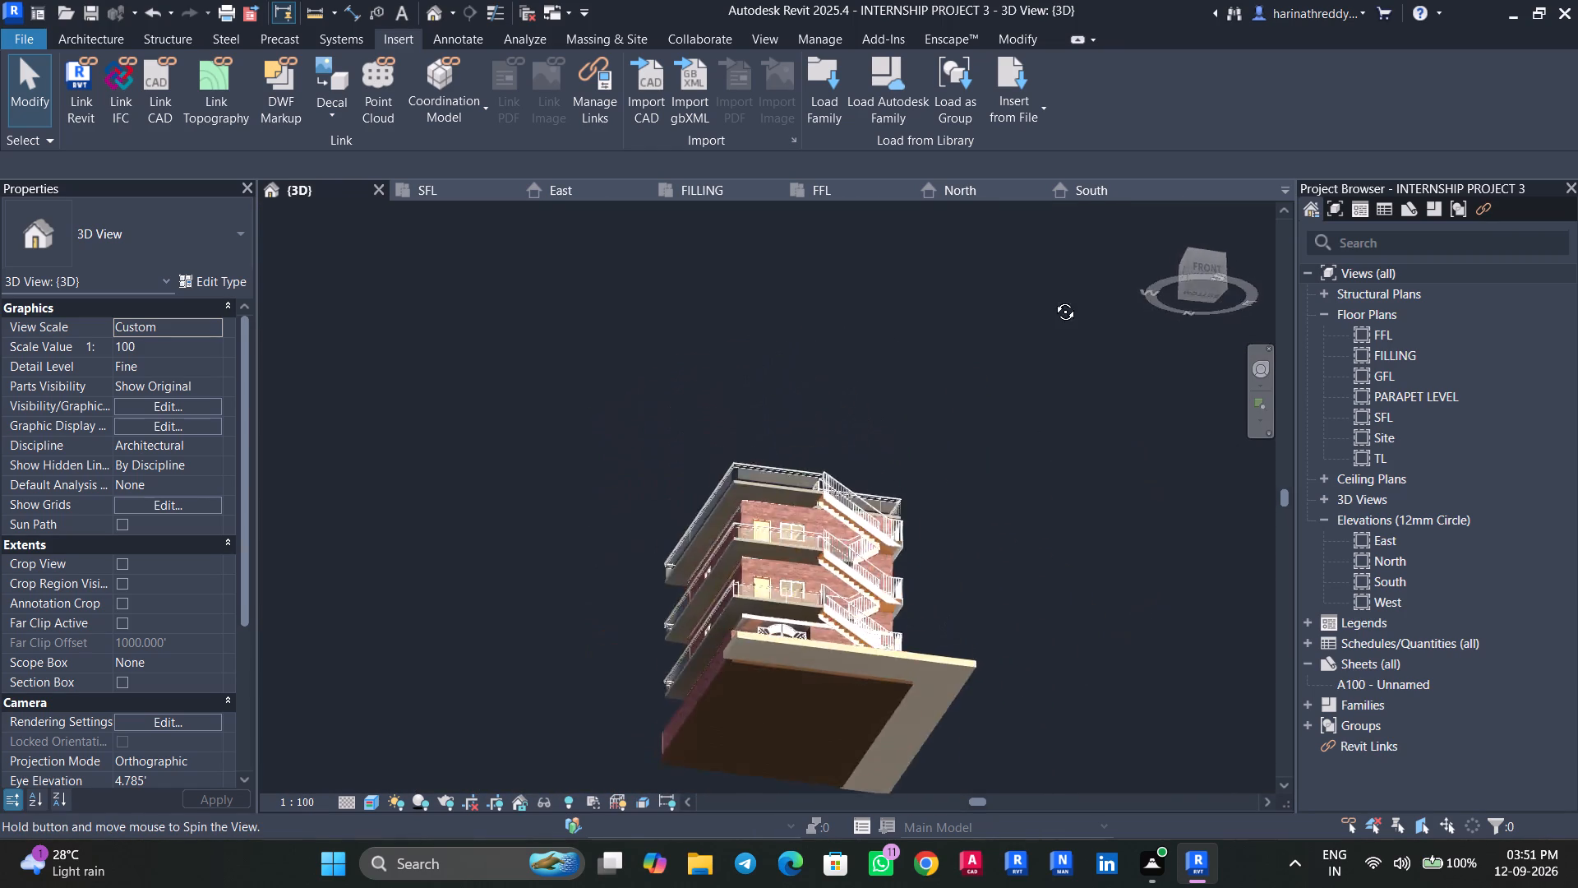
{"action": "middle_click_drag", "start_coordinate": [1053, 299], "coordinate": [453, 264], "text": "shift"}
{"action": "scroll", "coordinate": [741, 535], "scroll_direction": "up", "scroll_amount": 6}
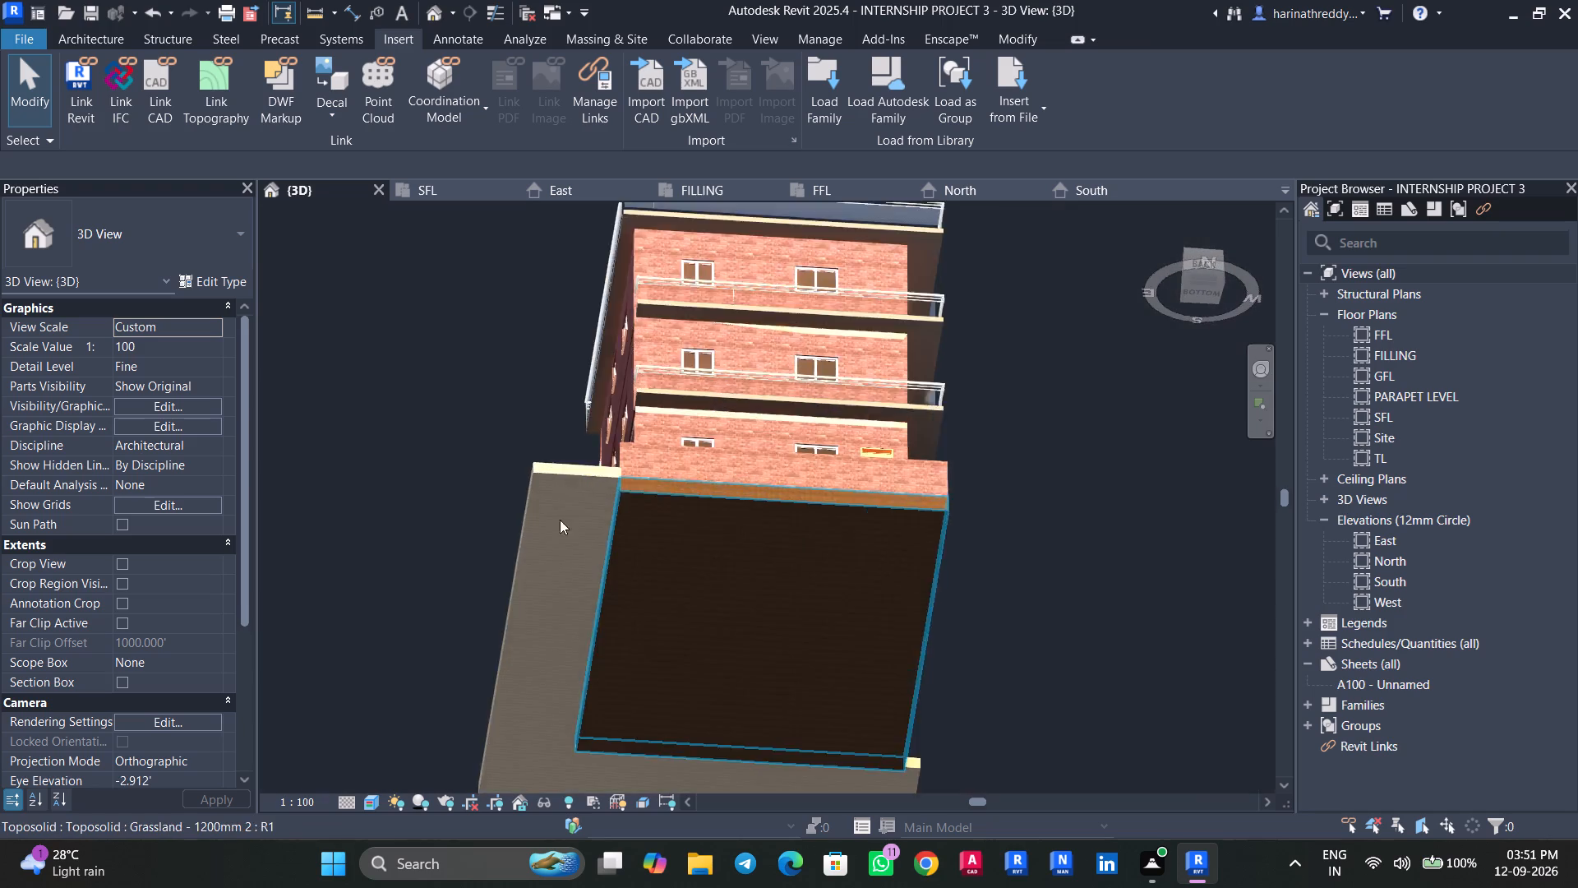
{"action": "scroll", "coordinate": [560, 520], "scroll_direction": "up", "scroll_amount": 4}
{"action": "middle_click_drag", "start_coordinate": [685, 551], "coordinate": [933, 575], "text": "shift"}
{"action": "middle_click_drag", "start_coordinate": [897, 539], "coordinate": [482, 252]}
{"action": "middle_click_drag", "start_coordinate": [450, 266], "coordinate": [464, 340], "text": "shift"}
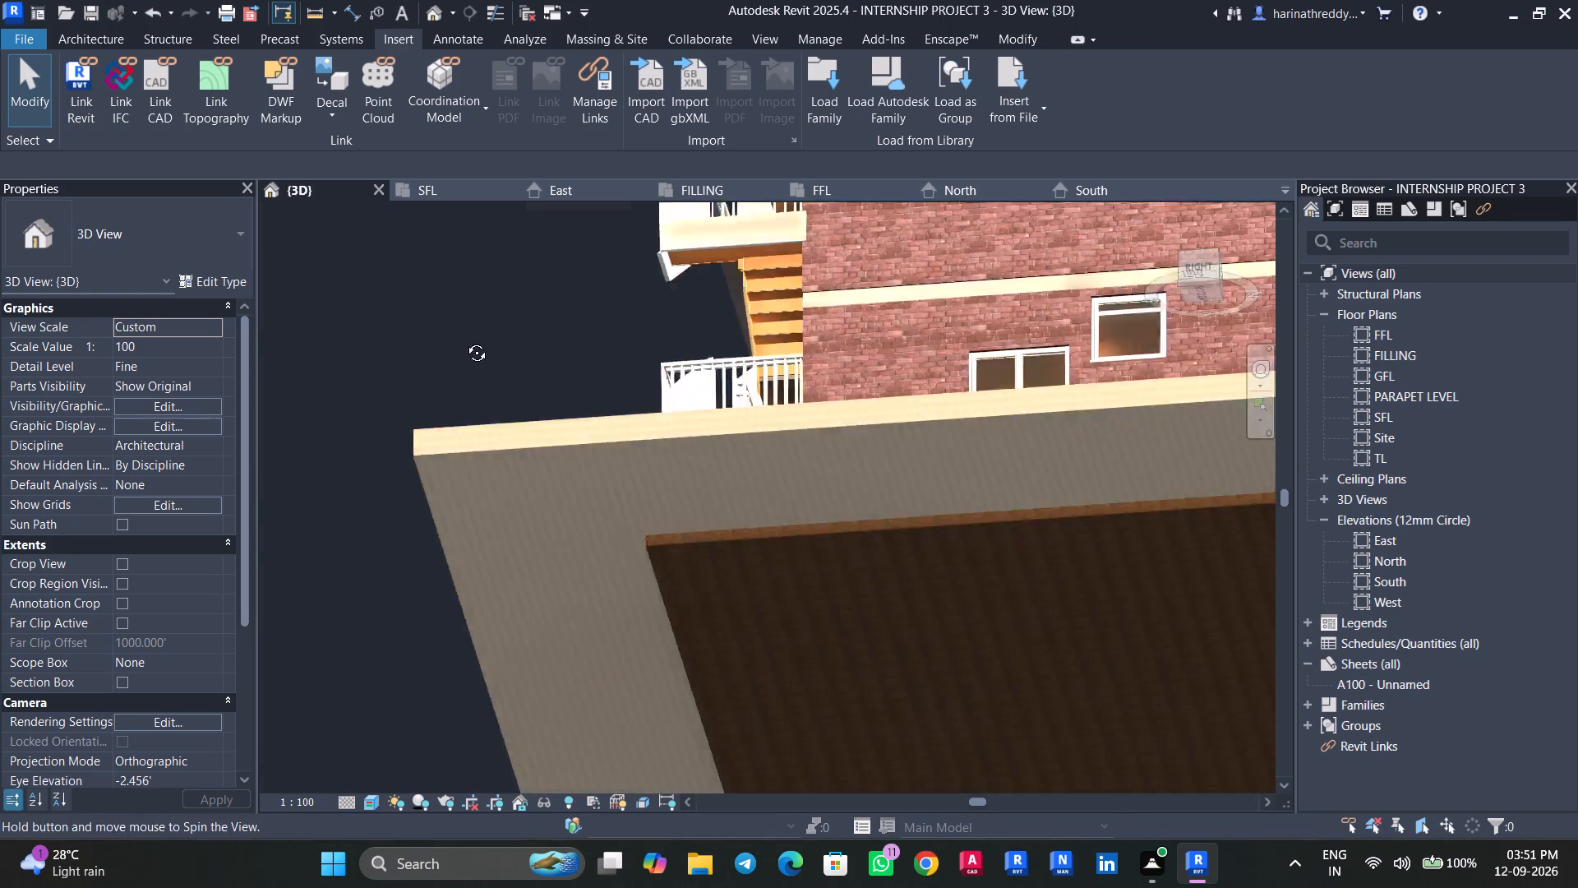
{"action": "middle_click_drag", "start_coordinate": [464, 340], "coordinate": [487, 424], "text": "shift"}
{"action": "scroll", "coordinate": [486, 427], "scroll_direction": "up", "scroll_amount": 1}
{"action": "middle_click_drag", "start_coordinate": [486, 427], "coordinate": [417, 146]}
{"action": "middle_click_drag", "start_coordinate": [397, 189], "coordinate": [389, 335], "text": "shift"}
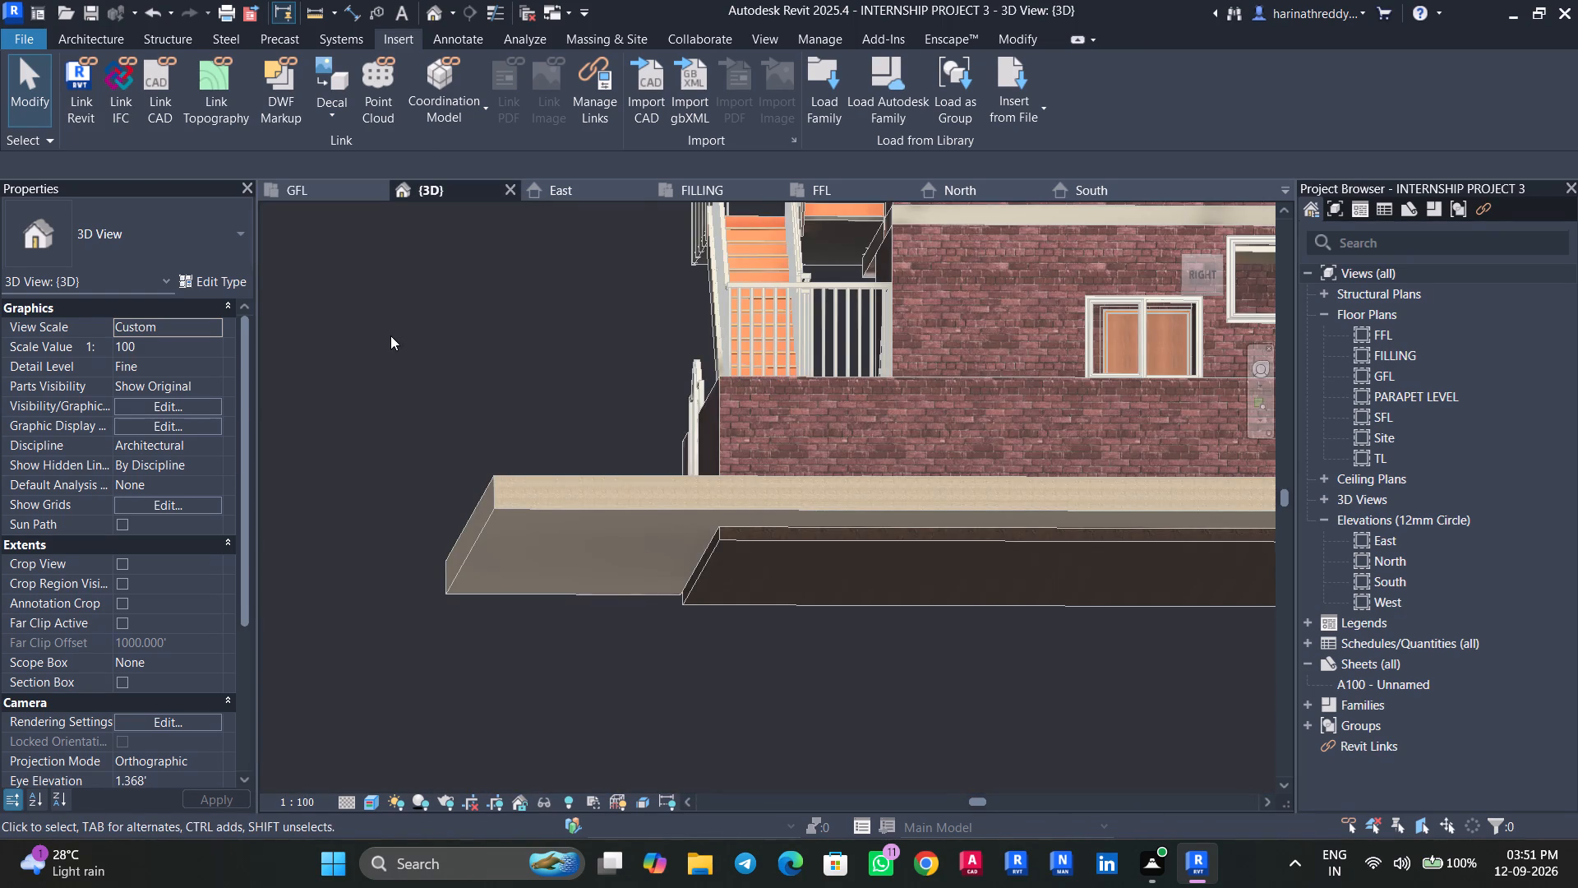
{"action": "scroll", "coordinate": [390, 335], "scroll_direction": "down", "scroll_amount": 4}
{"action": "middle_click_drag", "start_coordinate": [392, 331], "coordinate": [694, 674], "text": "shift"}
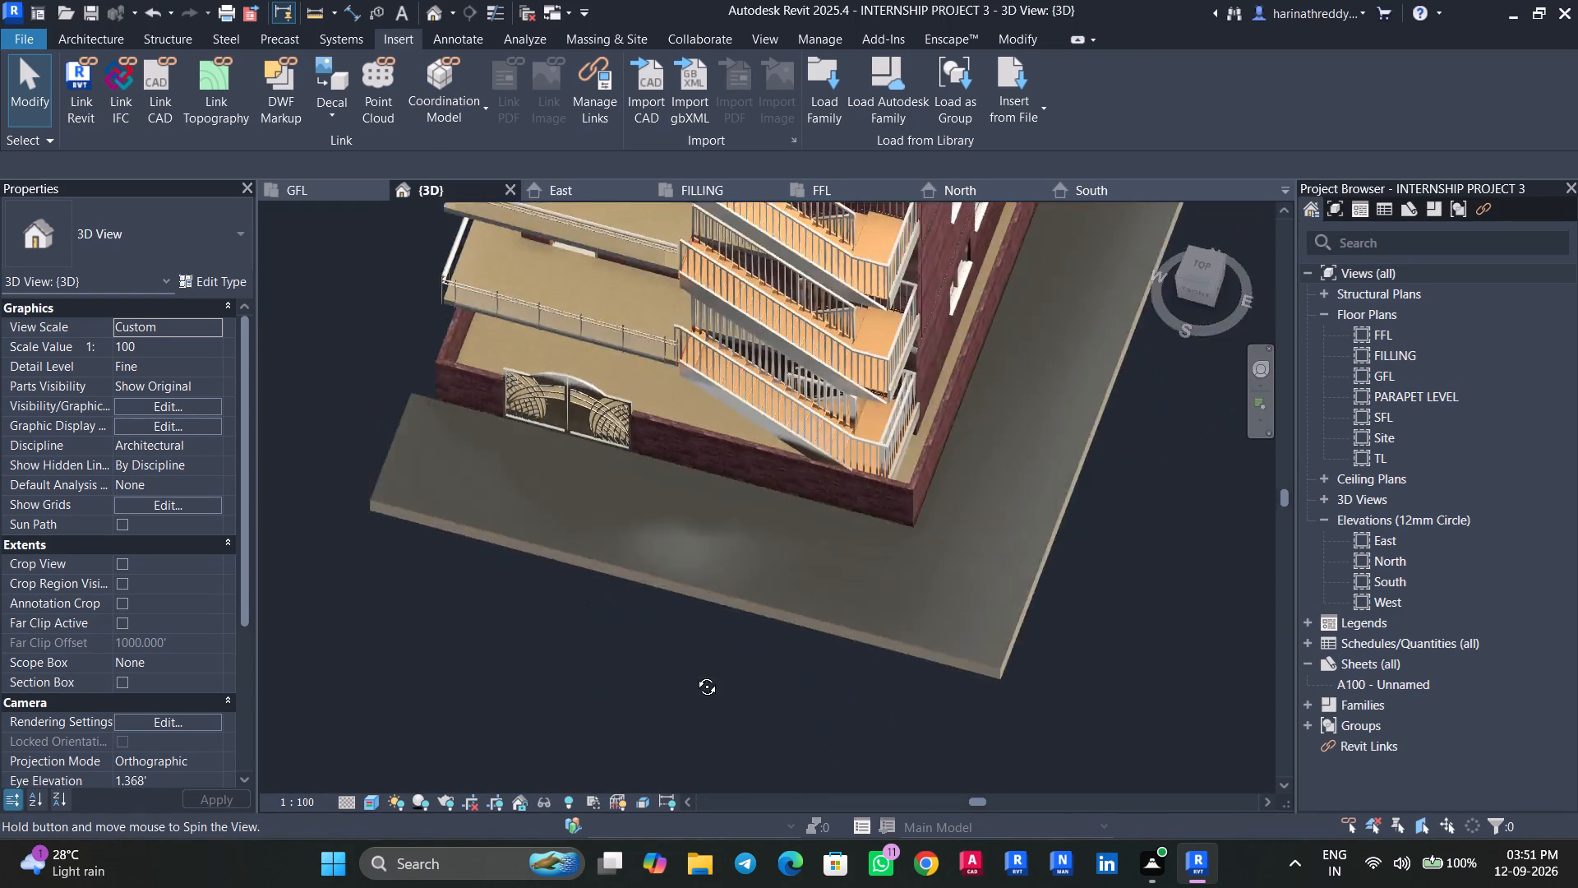
{"action": "middle_click_drag", "start_coordinate": [694, 674], "coordinate": [833, 670], "text": "shift"}
{"action": "scroll", "coordinate": [579, 508], "scroll_direction": "up", "scroll_amount": 10}
{"action": "scroll", "coordinate": [730, 601], "scroll_direction": "down", "scroll_amount": 4}
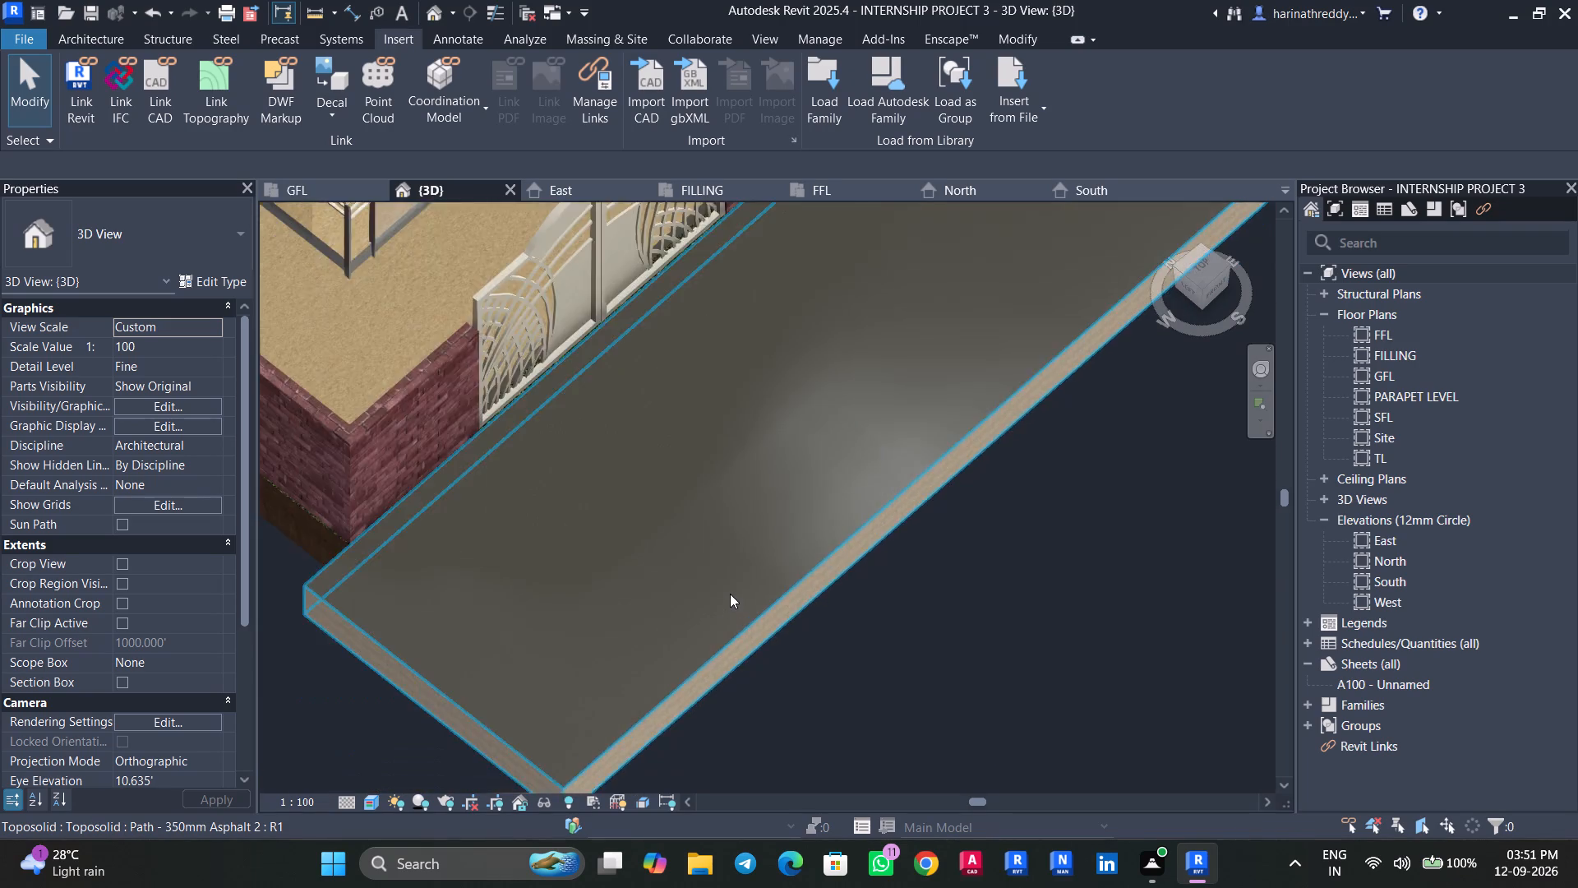
{"action": "scroll", "coordinate": [730, 594], "scroll_direction": "down", "scroll_amount": 5}
{"action": "left_click", "coordinate": [777, 576]}
{"action": "key", "text": "Escape"}
{"action": "key", "text": "Escape"}
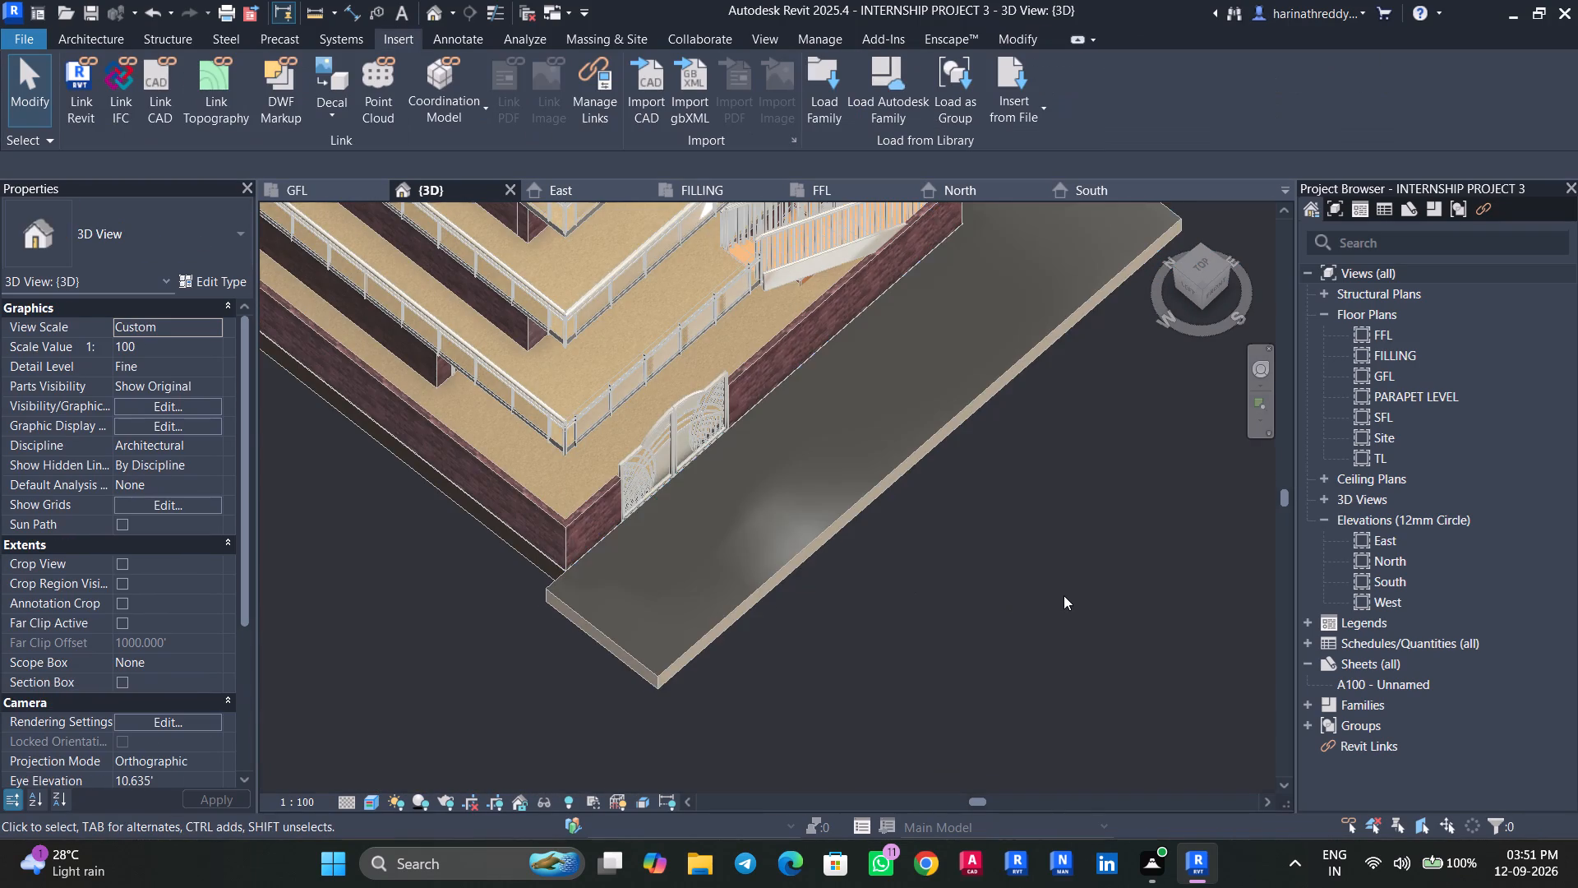
Set the sill height of all Windows_Sgl_Plain V windows in the model to 5.5'.
{"action": "scroll", "coordinate": [1064, 595], "scroll_direction": "down", "scroll_amount": 5}
{"action": "middle_click_drag", "start_coordinate": [1057, 631], "coordinate": [1134, 437], "text": "shift"}
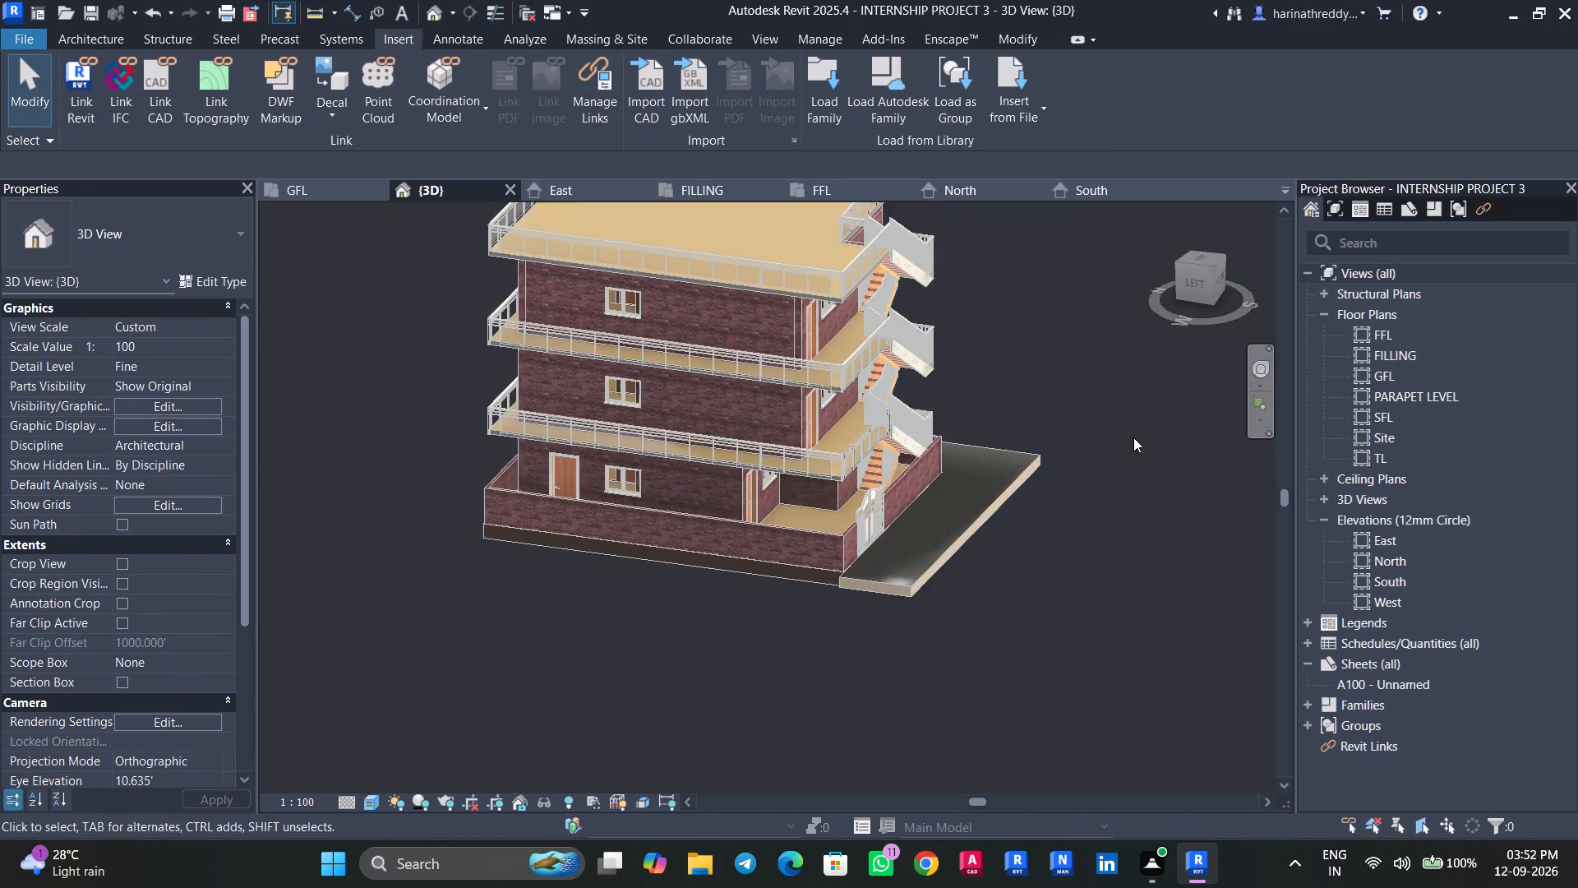
{"action": "middle_click_drag", "start_coordinate": [1133, 438], "coordinate": [1043, 569]}
{"action": "middle_click_drag", "start_coordinate": [1040, 569], "coordinate": [810, 309], "text": "shift"}
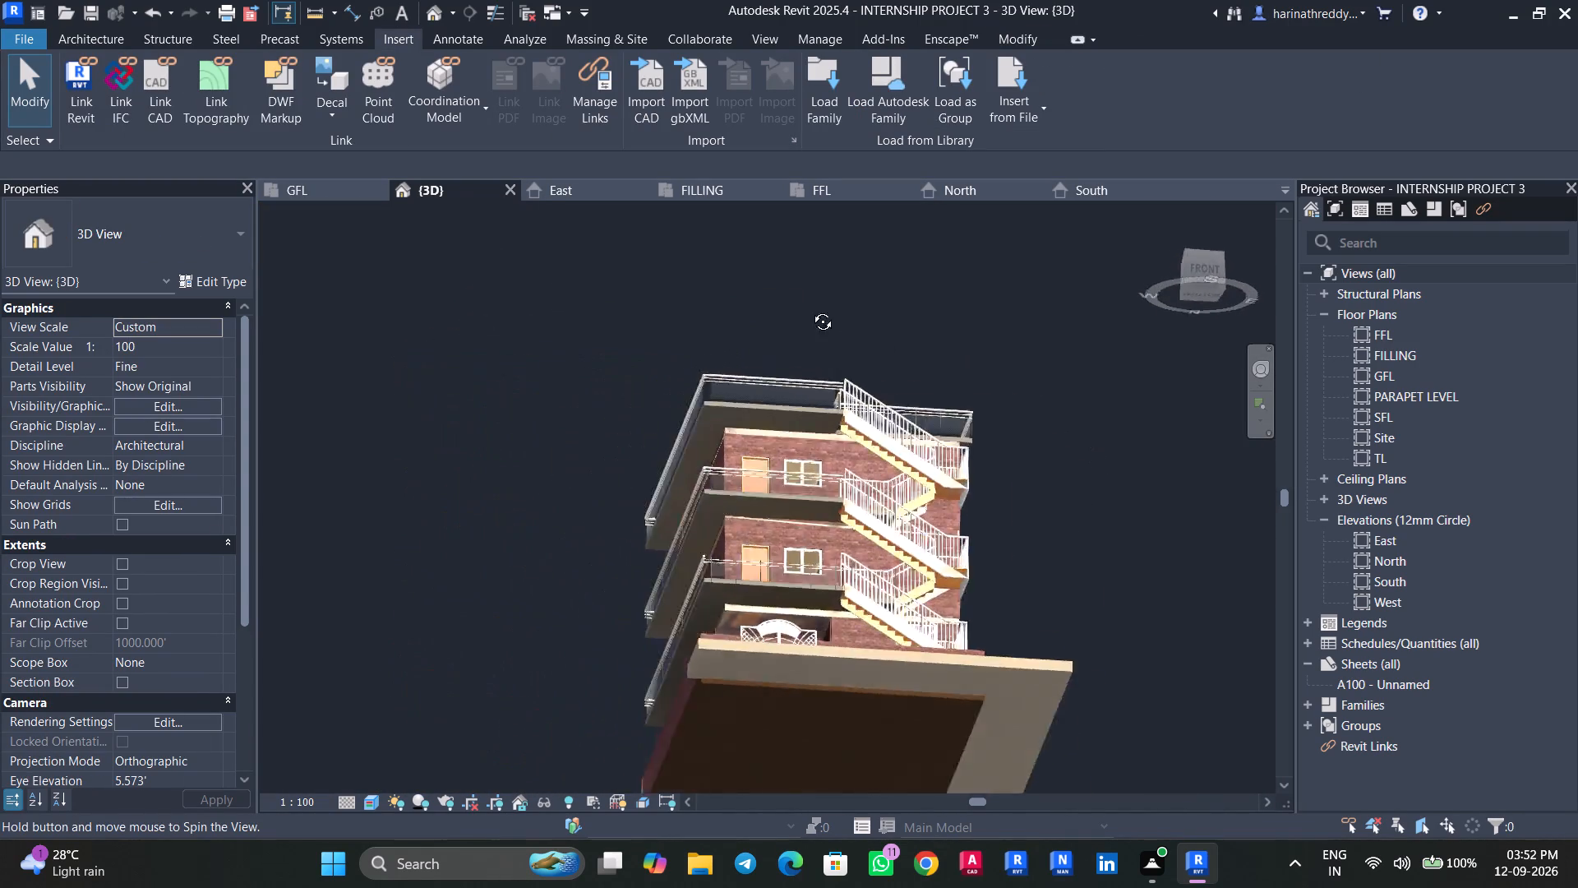
{"action": "middle_click_drag", "start_coordinate": [810, 309], "coordinate": [487, 448], "text": "shift"}
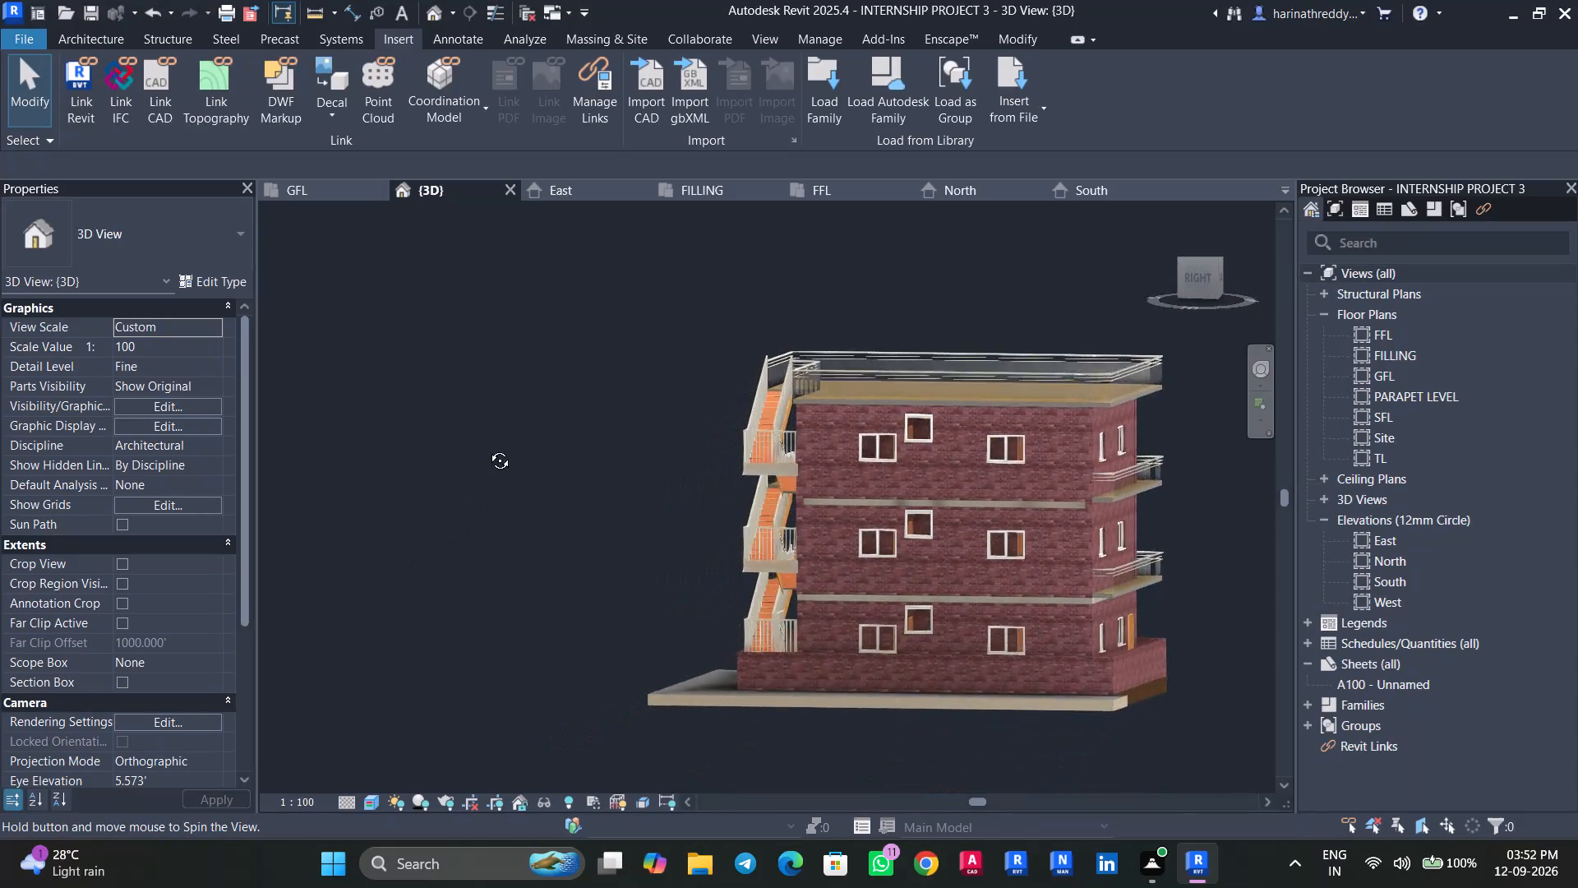
{"action": "middle_click_drag", "start_coordinate": [487, 448], "coordinate": [509, 397], "text": "shift"}
{"action": "scroll", "coordinate": [1233, 501], "scroll_direction": "up", "scroll_amount": 11}
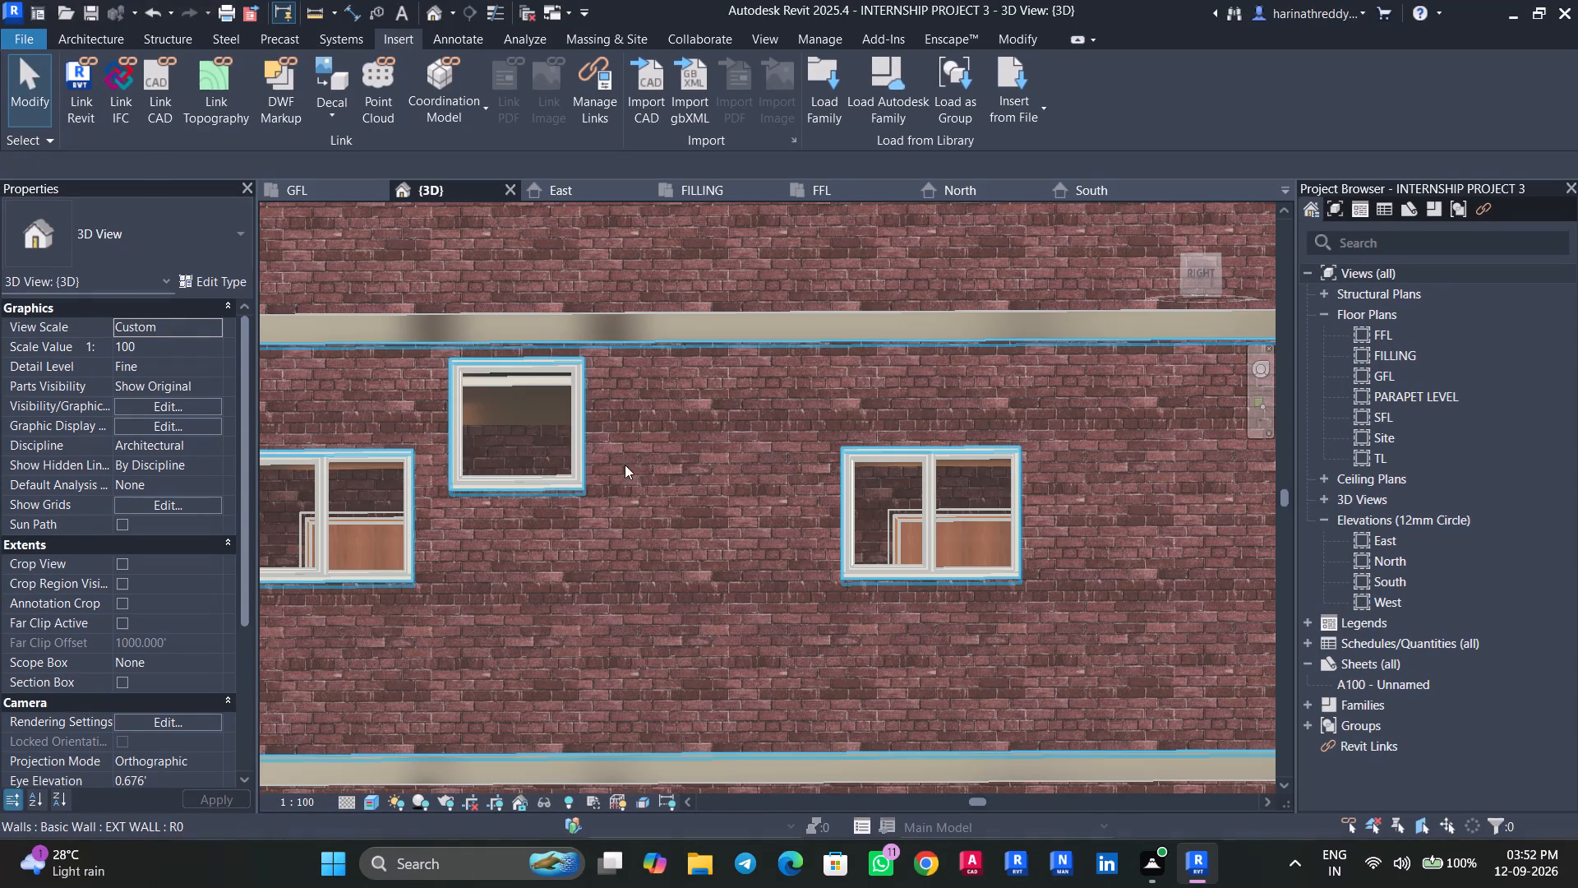
{"action": "left_click", "coordinate": [581, 455]}
{"action": "scroll", "coordinate": [212, 450], "scroll_direction": "down", "scroll_amount": 6}
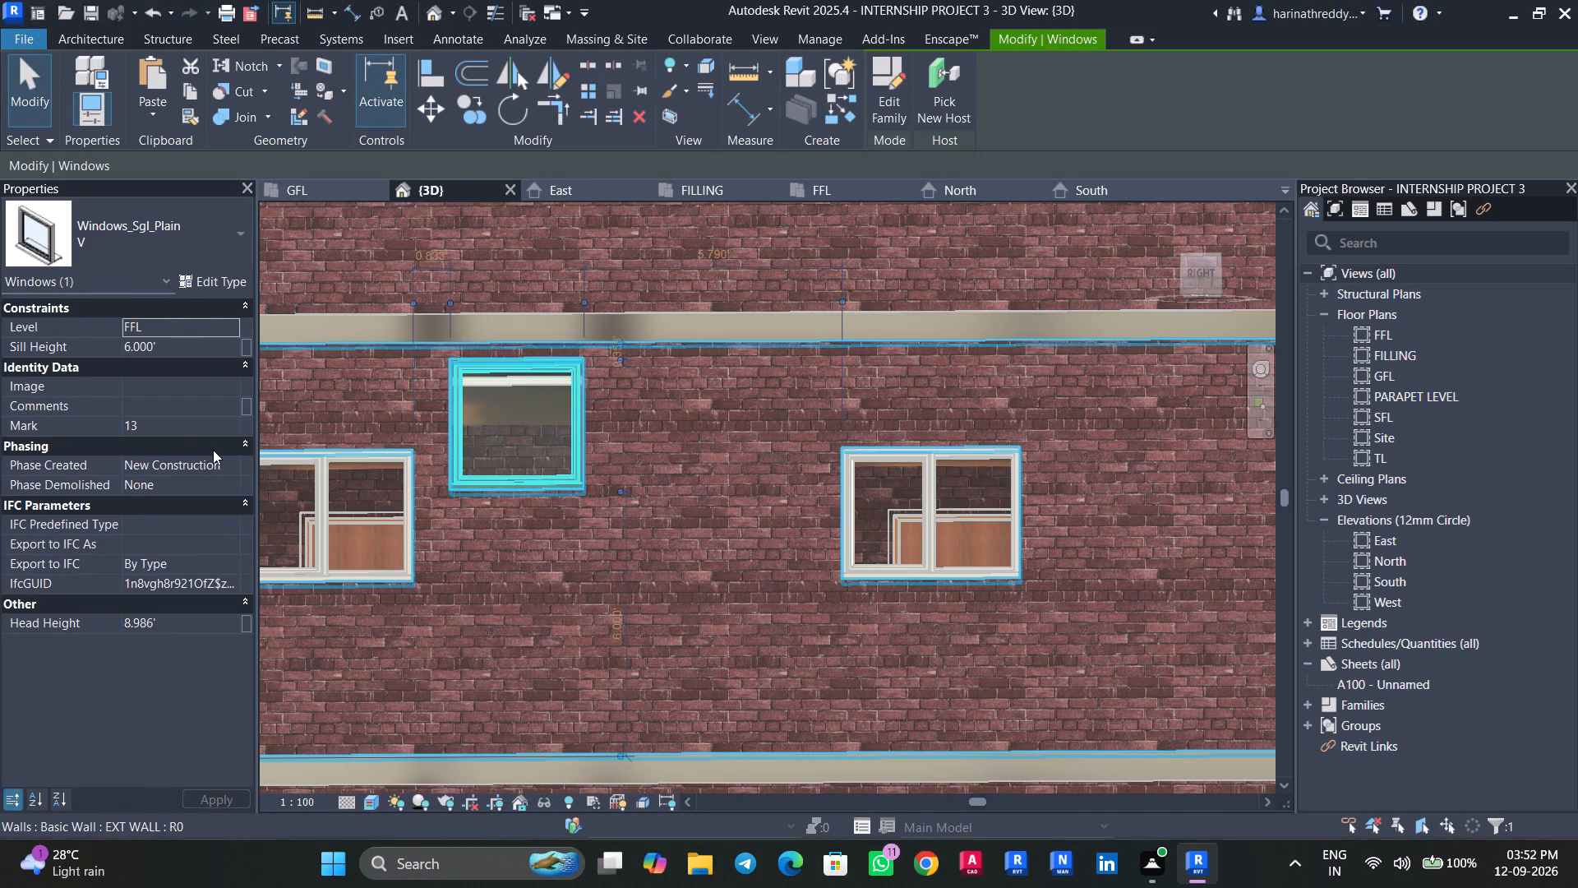
{"action": "scroll", "coordinate": [213, 450], "scroll_direction": "down", "scroll_amount": 20}
{"action": "type", "text": "SA"}
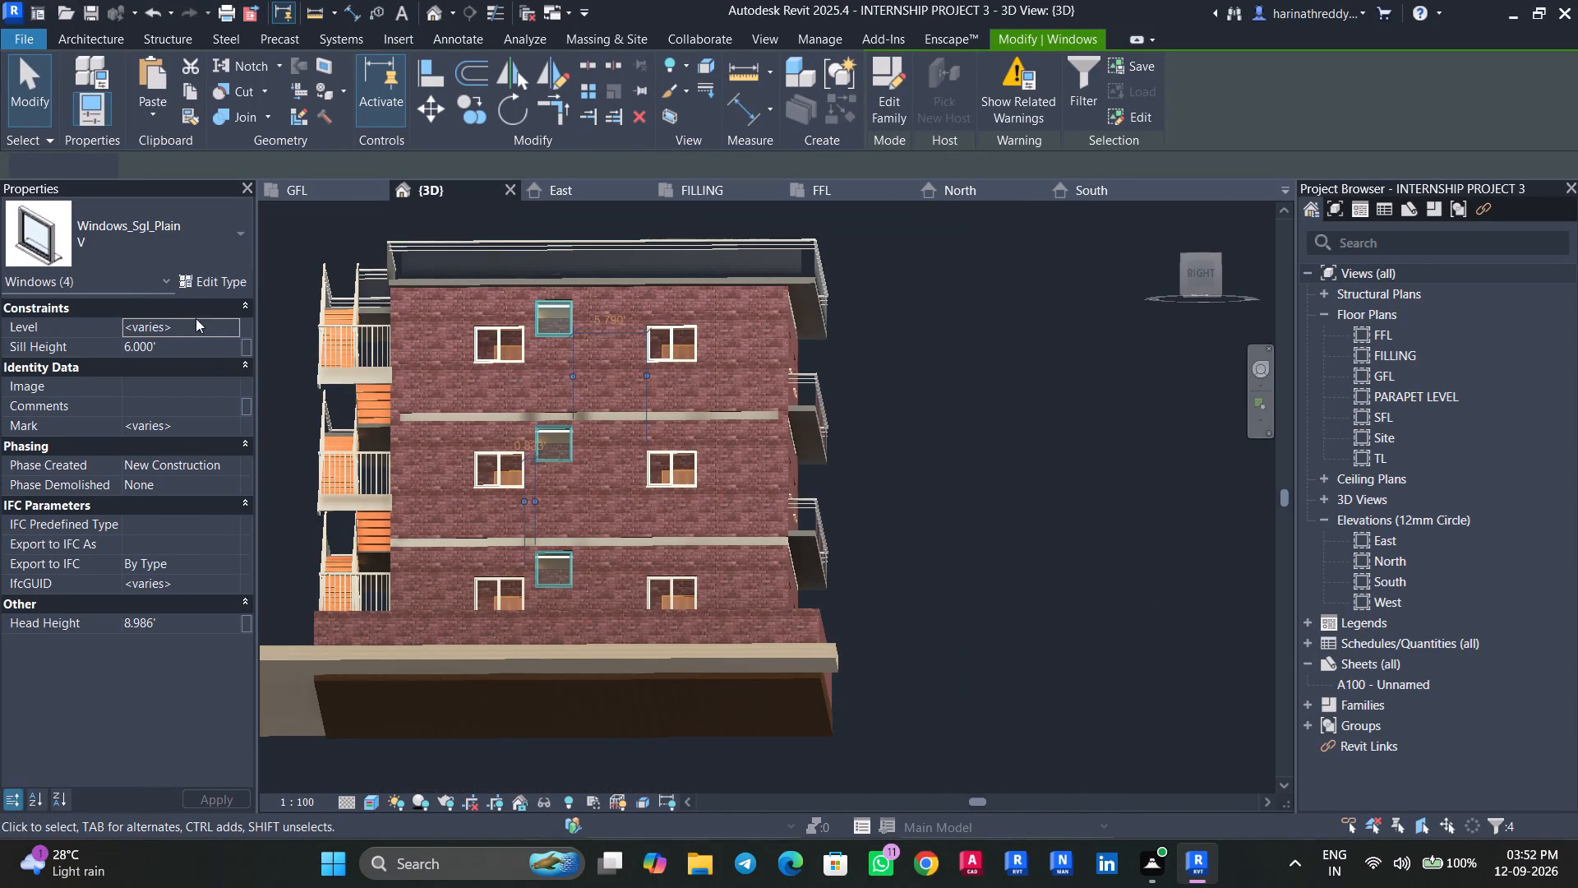
{"action": "left_click", "coordinate": [194, 350]}
{"action": "type", "text": "5.5'"}
{"action": "key", "text": "Return"}
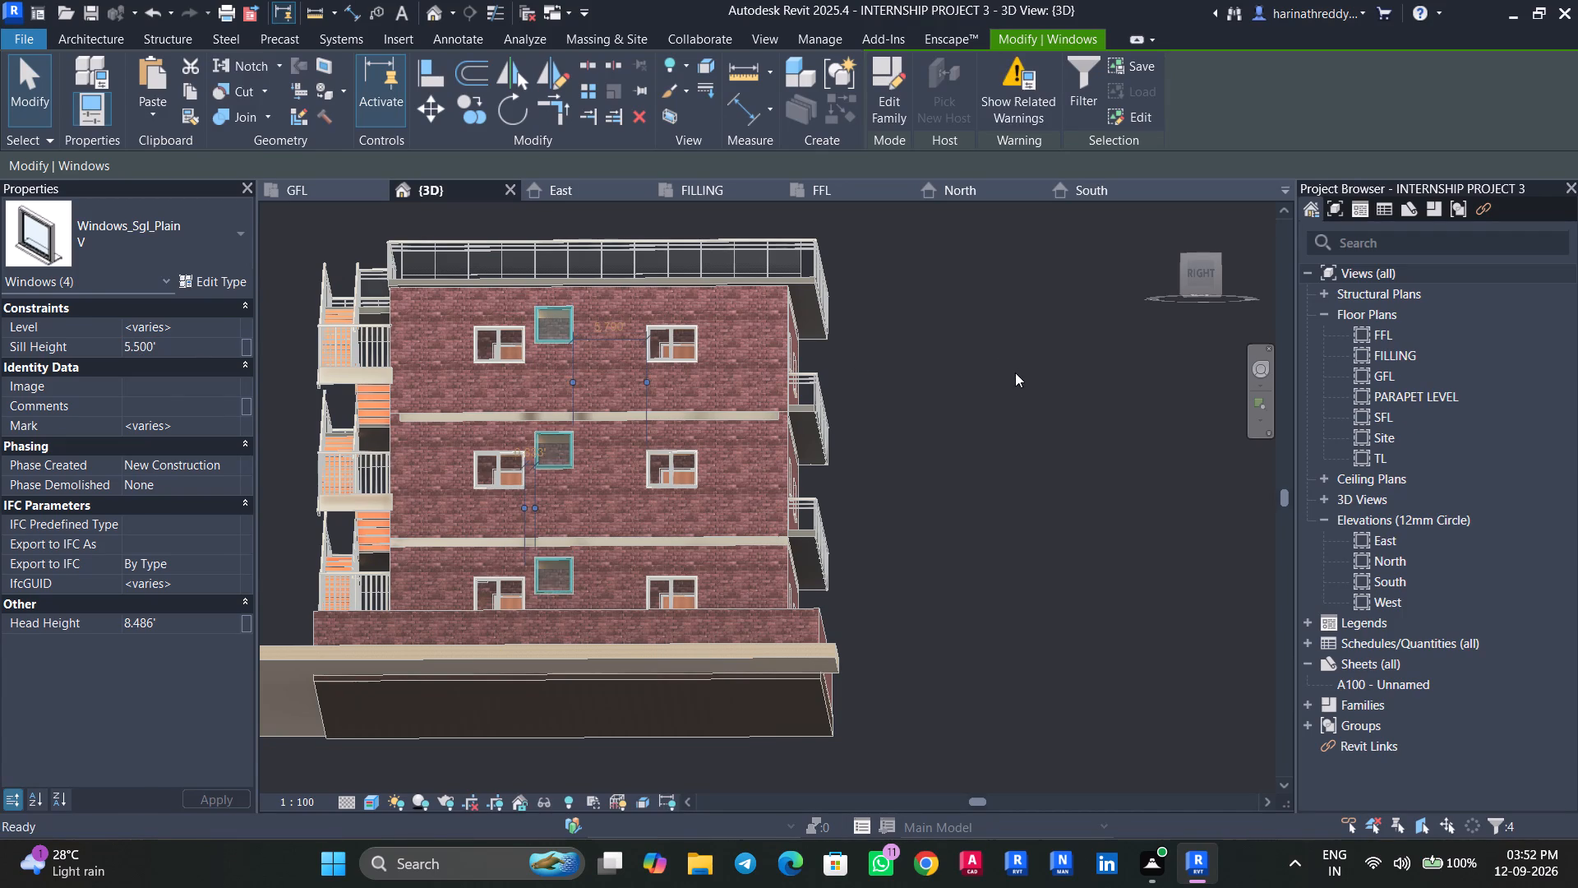
{"action": "key", "text": "Escape"}
{"action": "key", "text": "Escape"}
Inspect the building's east side and the surrounding road in 3D with the small V windows at their new height.
{"action": "middle_click_drag", "start_coordinate": [1091, 503], "coordinate": [1073, 421], "text": "shift"}
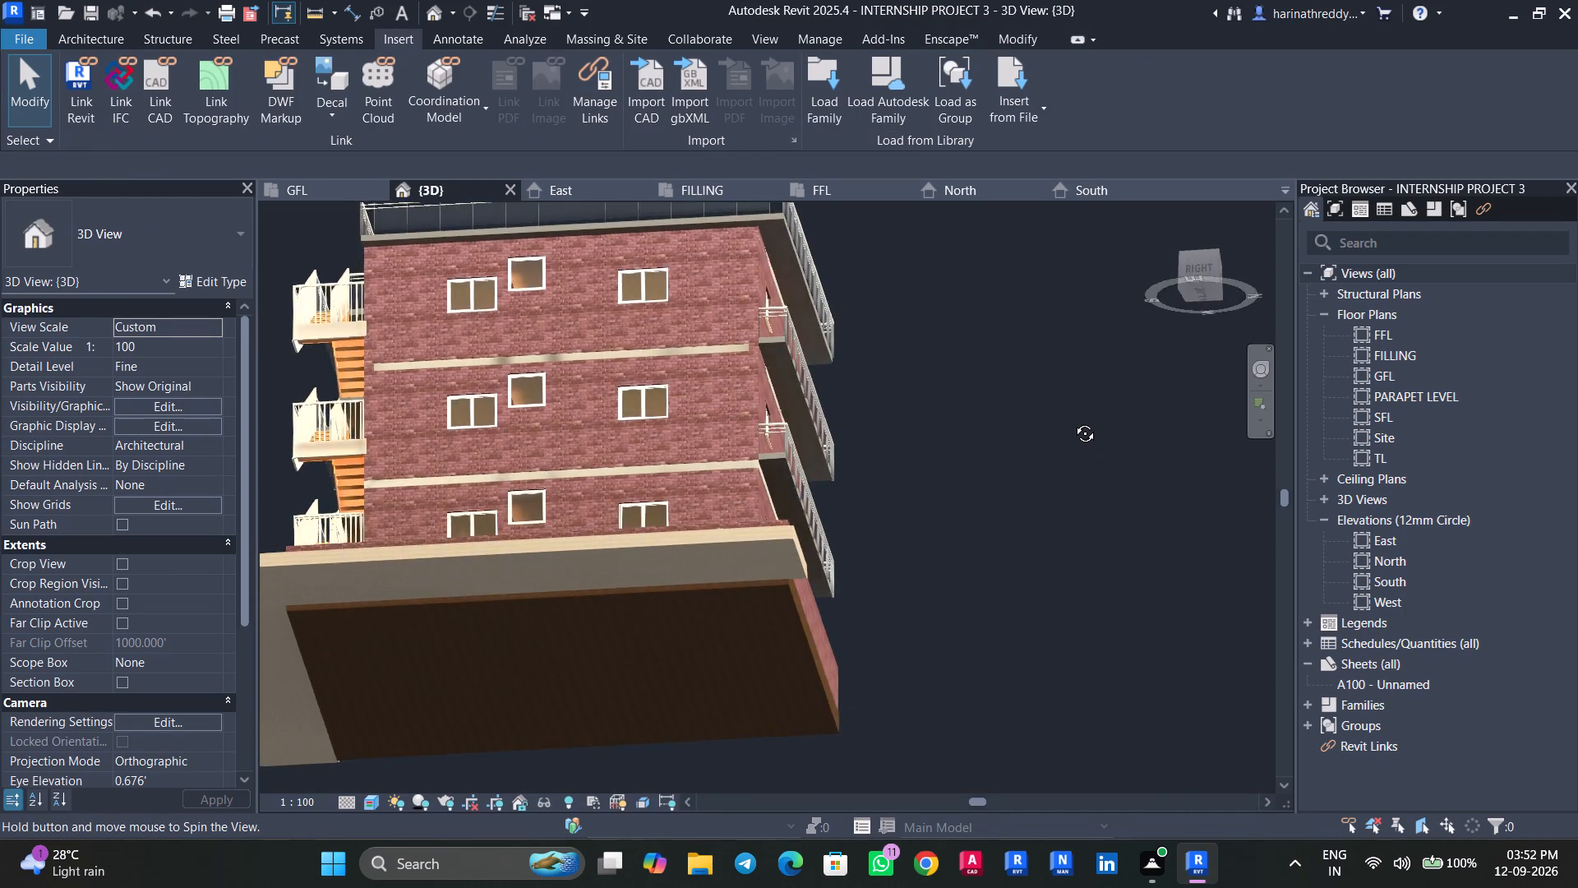
{"action": "middle_click_drag", "start_coordinate": [1073, 421], "coordinate": [1138, 684], "text": "shift"}
{"action": "scroll", "coordinate": [1138, 684], "scroll_direction": "down", "scroll_amount": 2}
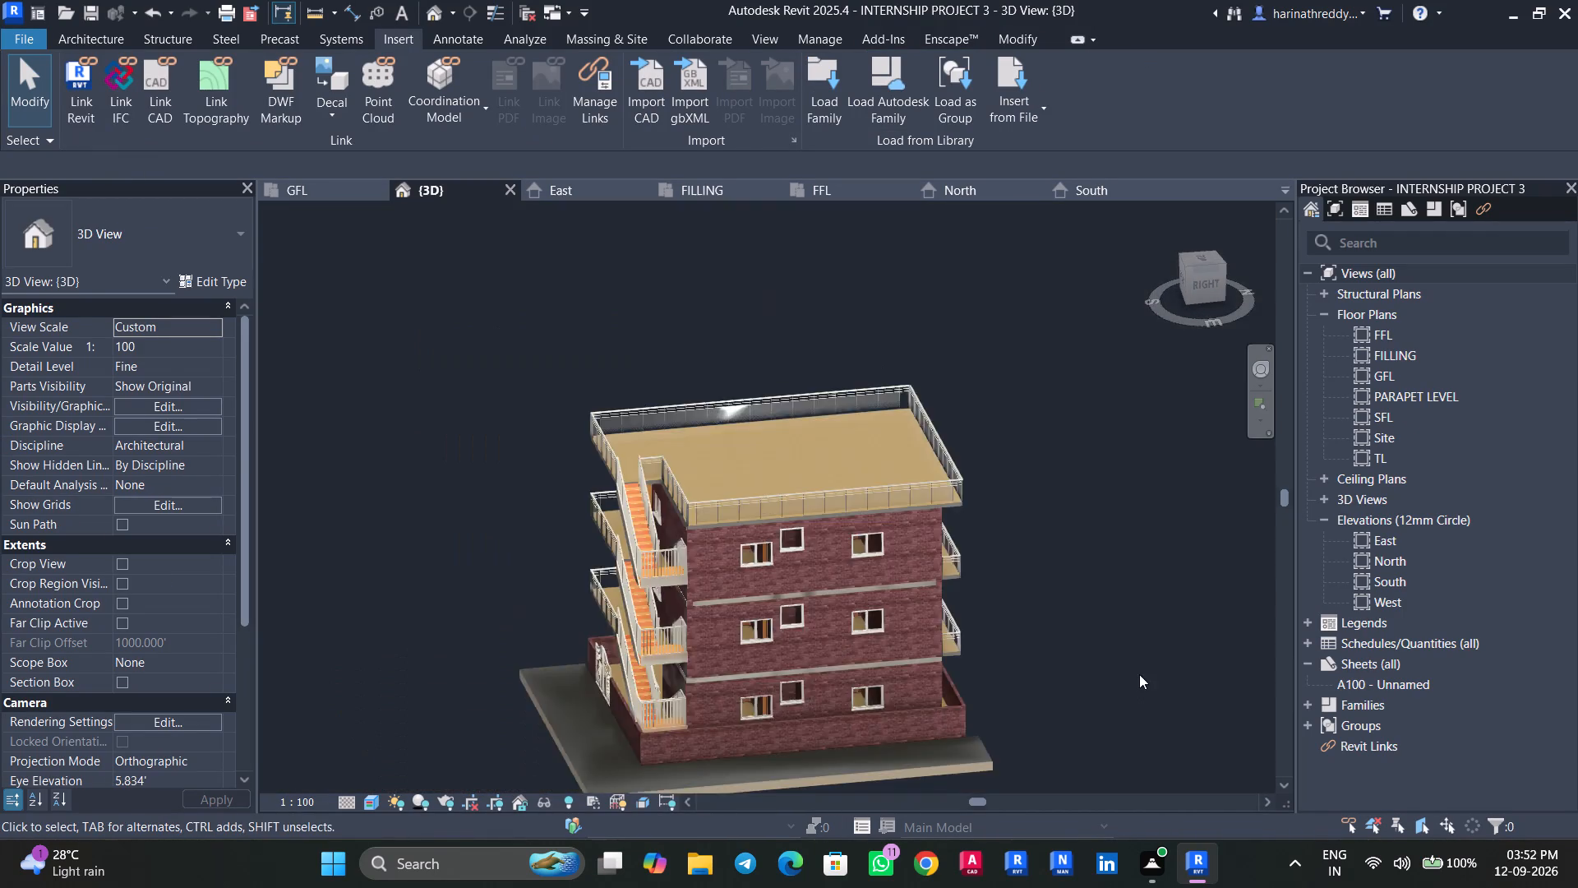
{"action": "scroll", "coordinate": [1139, 674], "scroll_direction": "down", "scroll_amount": 4}
{"action": "scroll", "coordinate": [1142, 668], "scroll_direction": "up", "scroll_amount": 1, "text": "shift"}
{"action": "middle_click_drag", "start_coordinate": [1147, 668], "coordinate": [1315, 672], "text": "shift"}
{"action": "scroll", "coordinate": [991, 729], "scroll_direction": "up", "scroll_amount": 4}
{"action": "middle_click_drag", "start_coordinate": [991, 728], "coordinate": [1021, 721]}
Compare the model's building and road outline in the Site plan with the reference site plan on the FILLING level.
{"action": "left_click", "coordinate": [694, 185]}
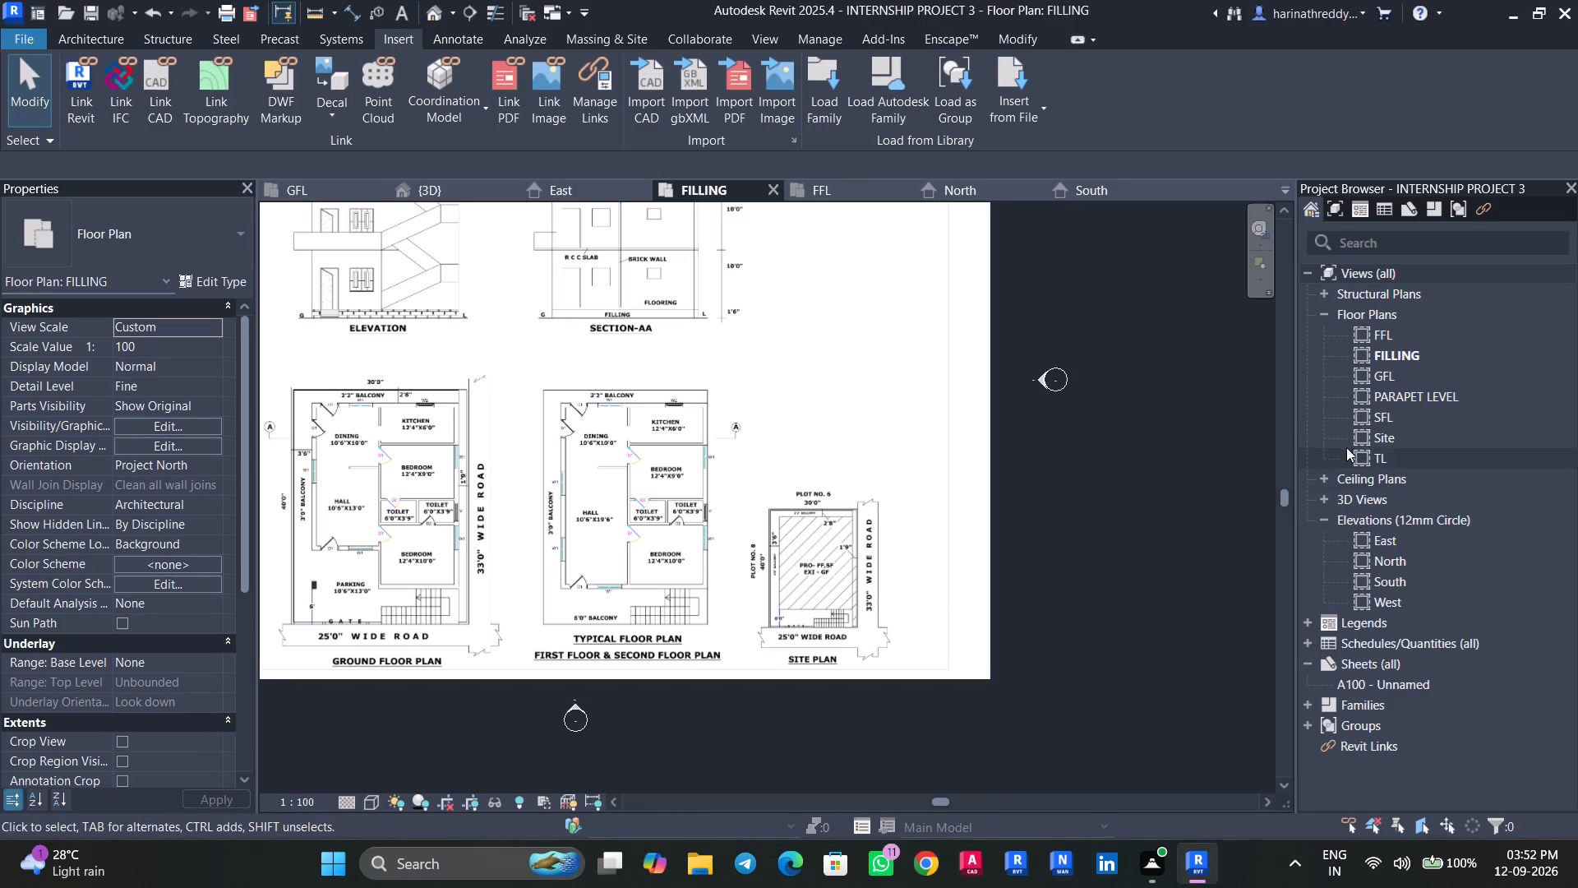
{"action": "double_click", "coordinate": [1377, 434]}
{"action": "scroll", "coordinate": [301, 585], "scroll_direction": "up", "scroll_amount": 3}
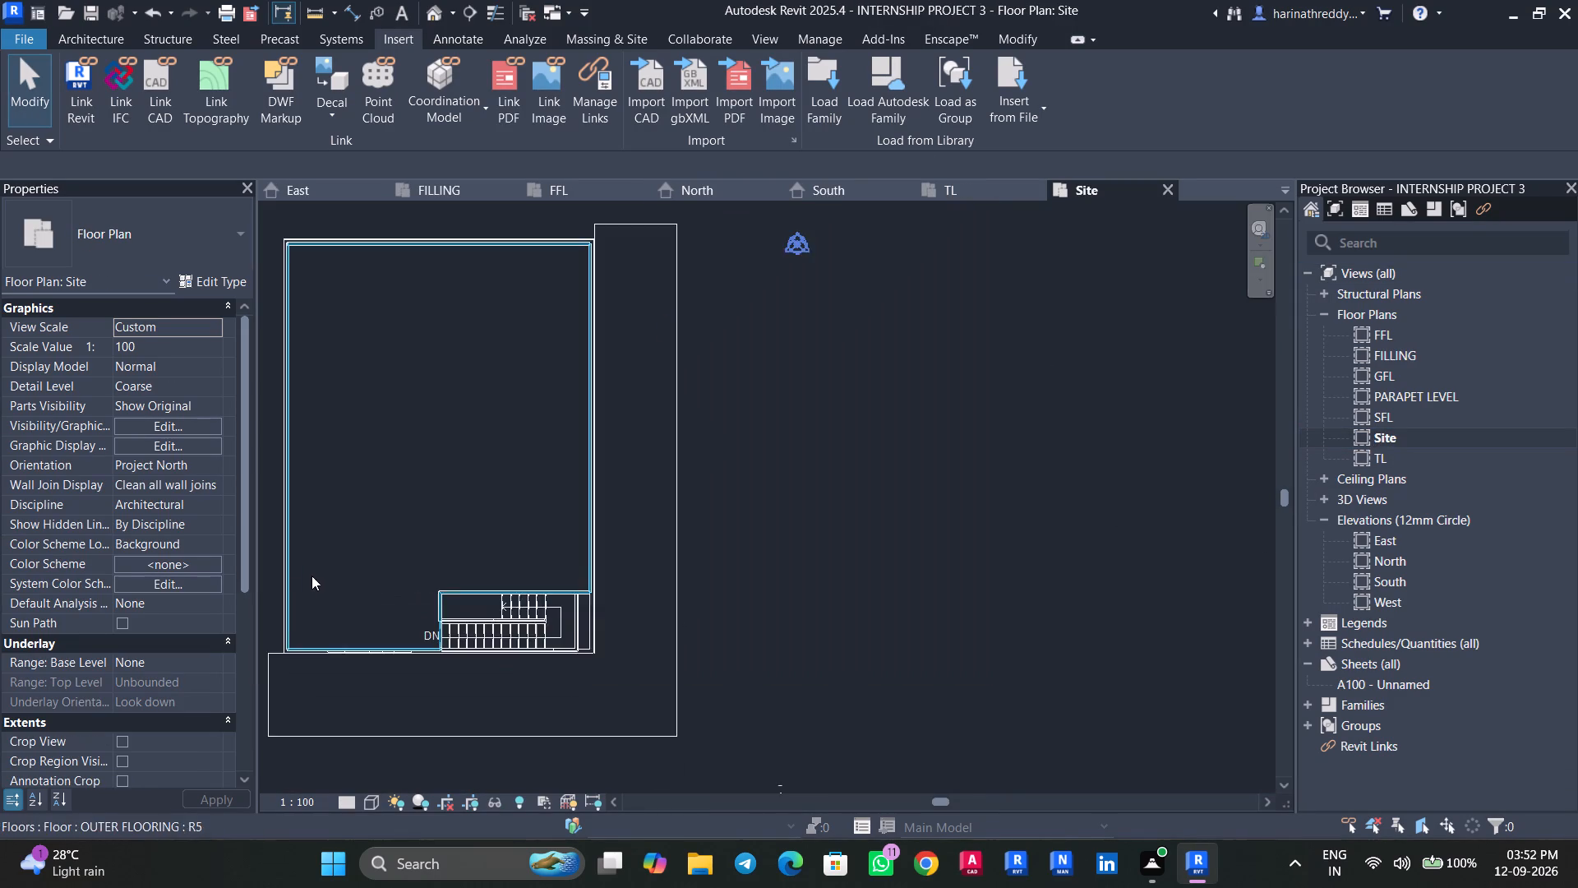
{"action": "scroll", "coordinate": [311, 576], "scroll_direction": "up", "scroll_amount": 3}
{"action": "middle_click_drag", "start_coordinate": [334, 575], "coordinate": [600, 582]}
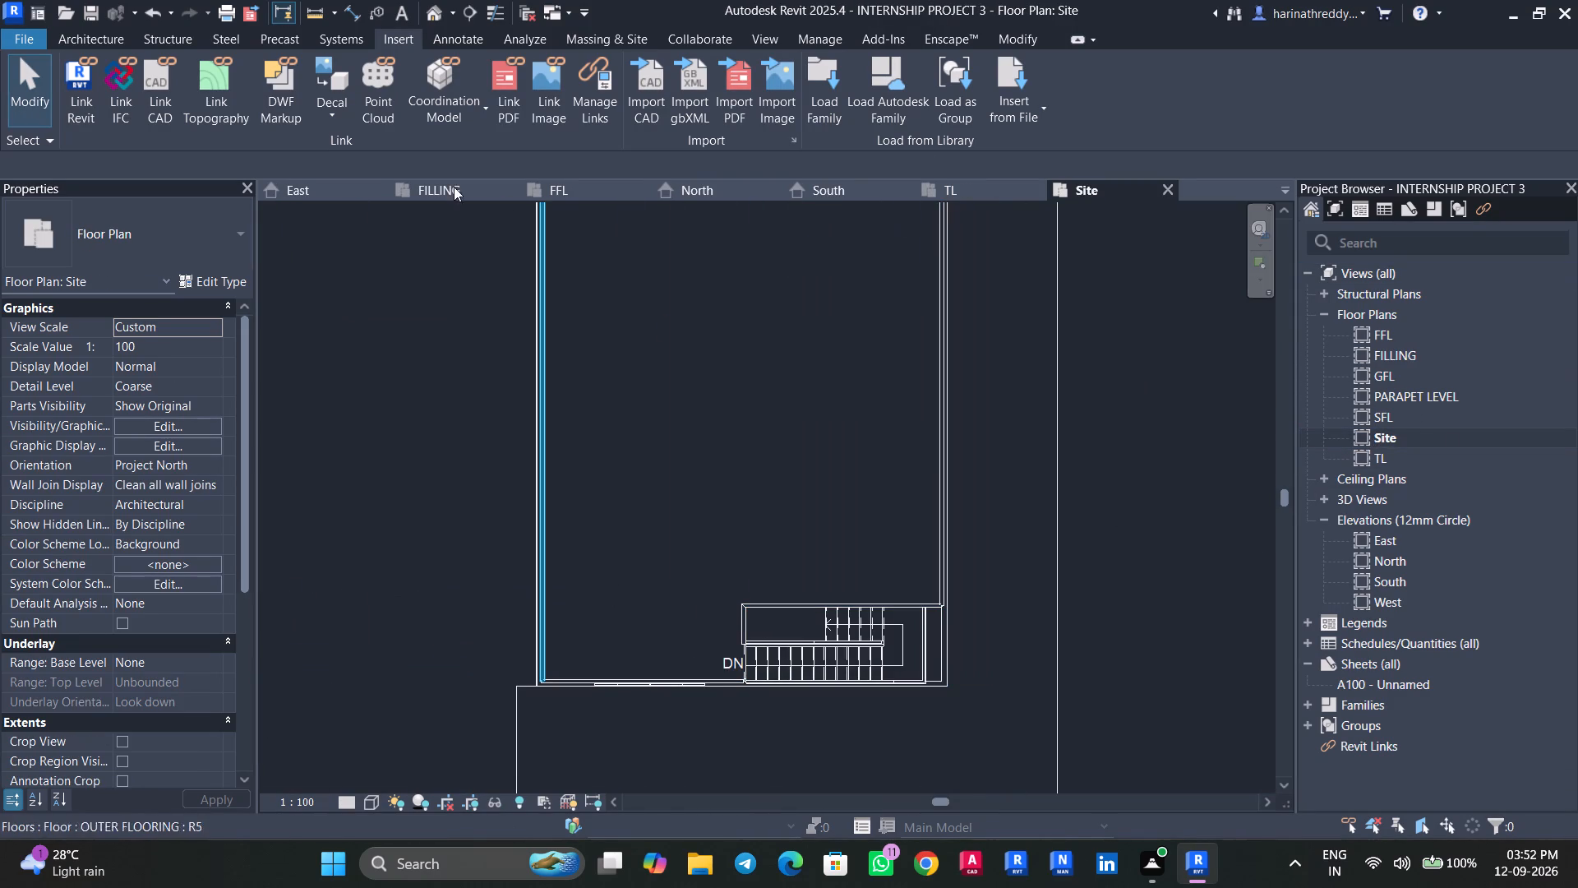
{"action": "left_click", "coordinate": [450, 187]}
{"action": "scroll", "coordinate": [869, 521], "scroll_direction": "up", "scroll_amount": 7}
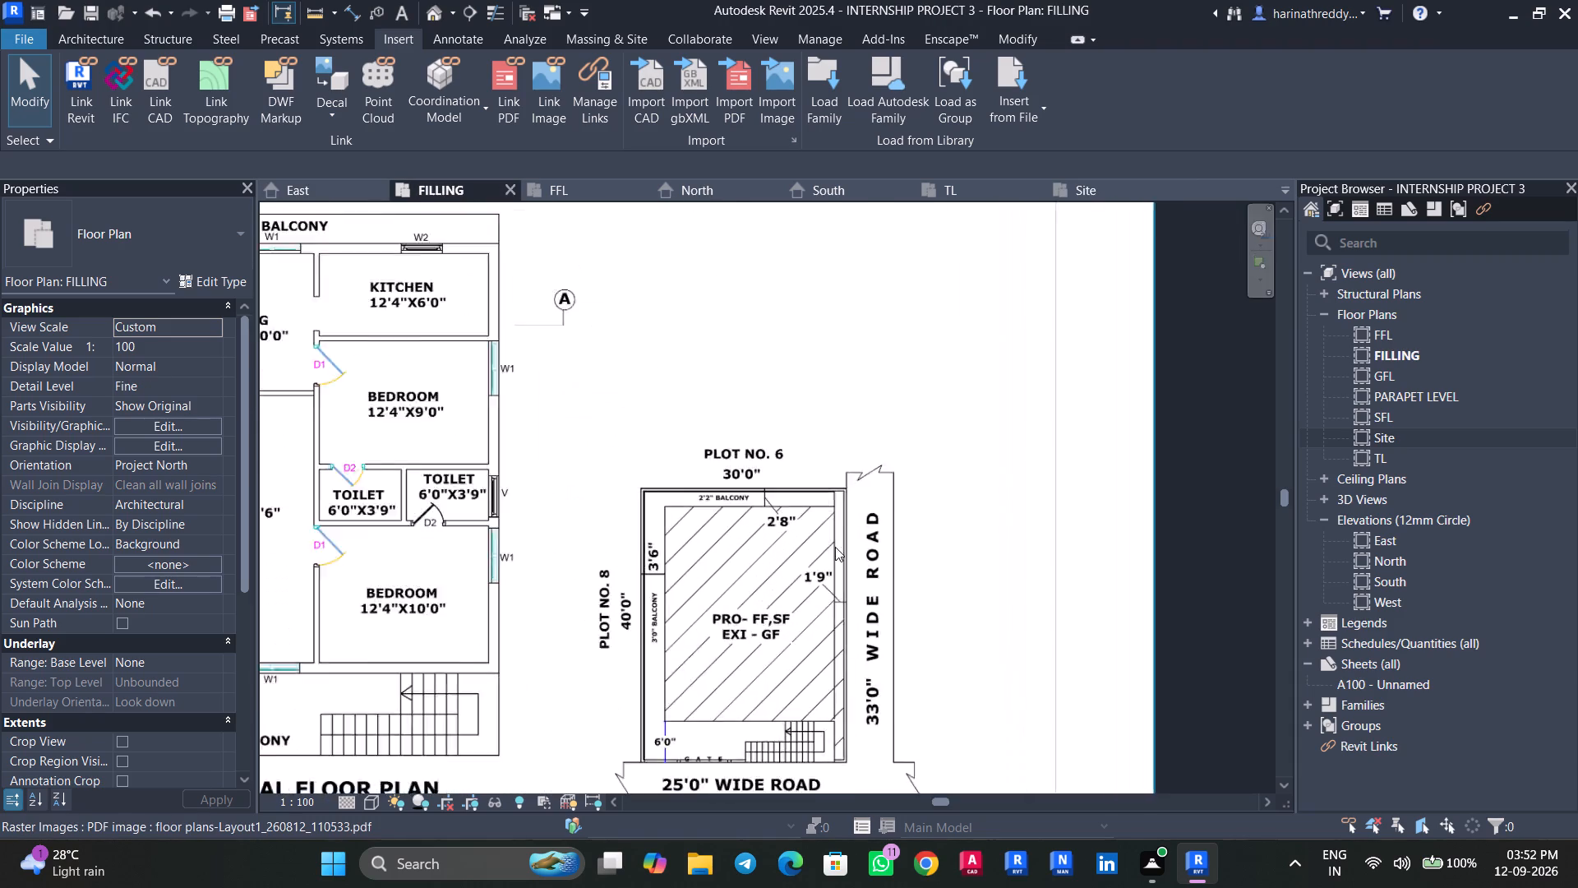
{"action": "scroll", "coordinate": [835, 547], "scroll_direction": "up", "scroll_amount": 2}
{"action": "left_click", "coordinate": [1091, 193]}
{"action": "scroll", "coordinate": [718, 513], "scroll_direction": "down", "scroll_amount": 3}
{"action": "left_click", "coordinate": [766, 447]}
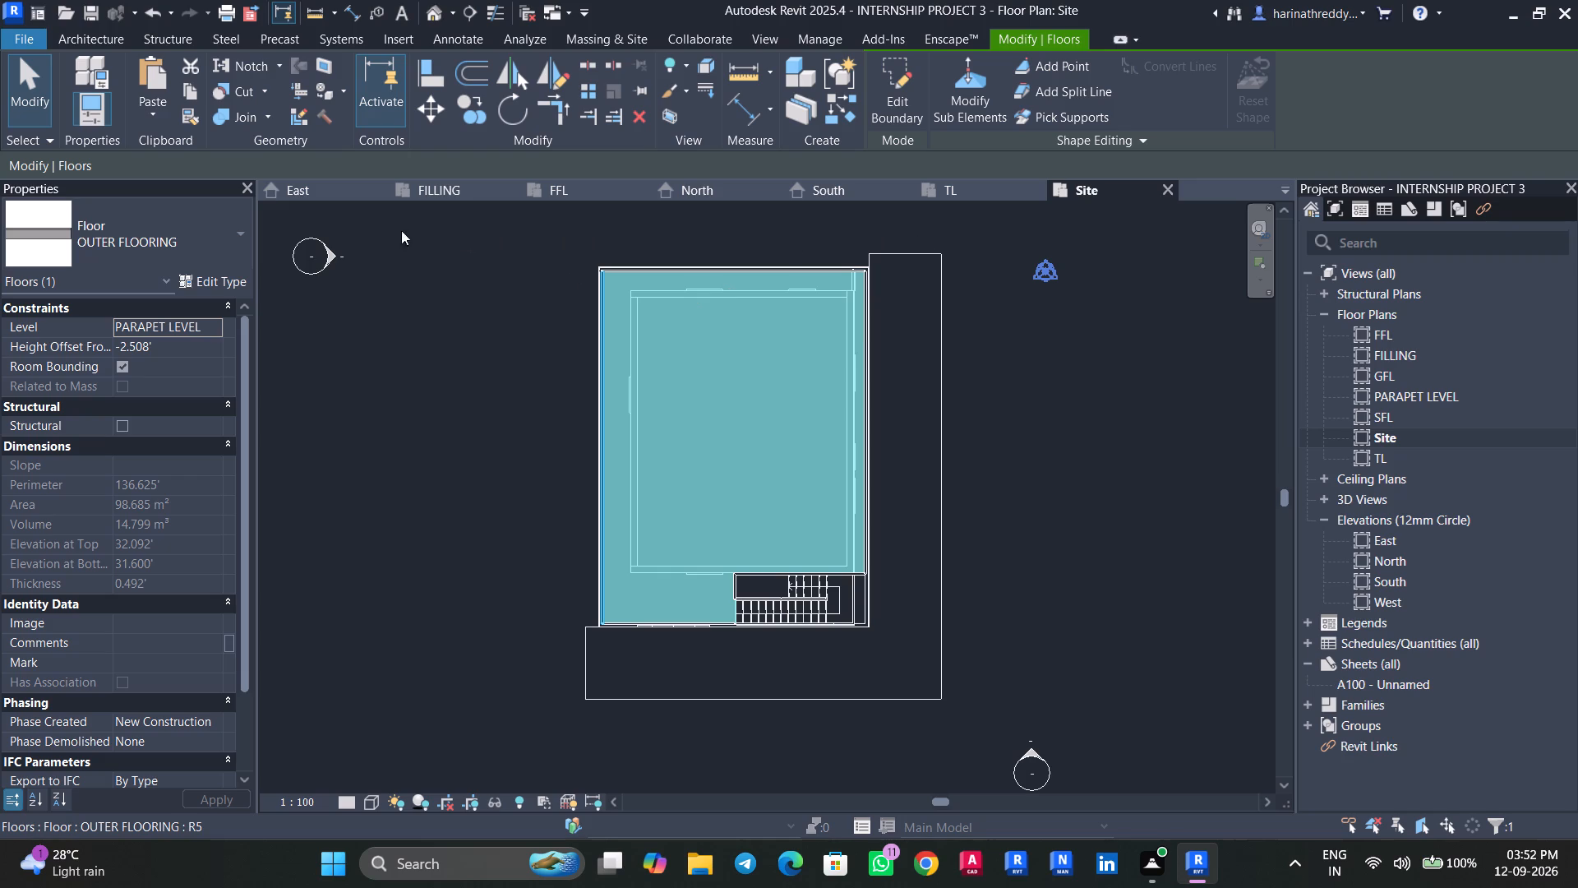
{"action": "left_click", "coordinate": [463, 195]}
{"action": "scroll", "coordinate": [567, 406], "scroll_direction": "down", "scroll_amount": 5}
{"action": "scroll", "coordinate": [574, 399], "scroll_direction": "up", "scroll_amount": 2}
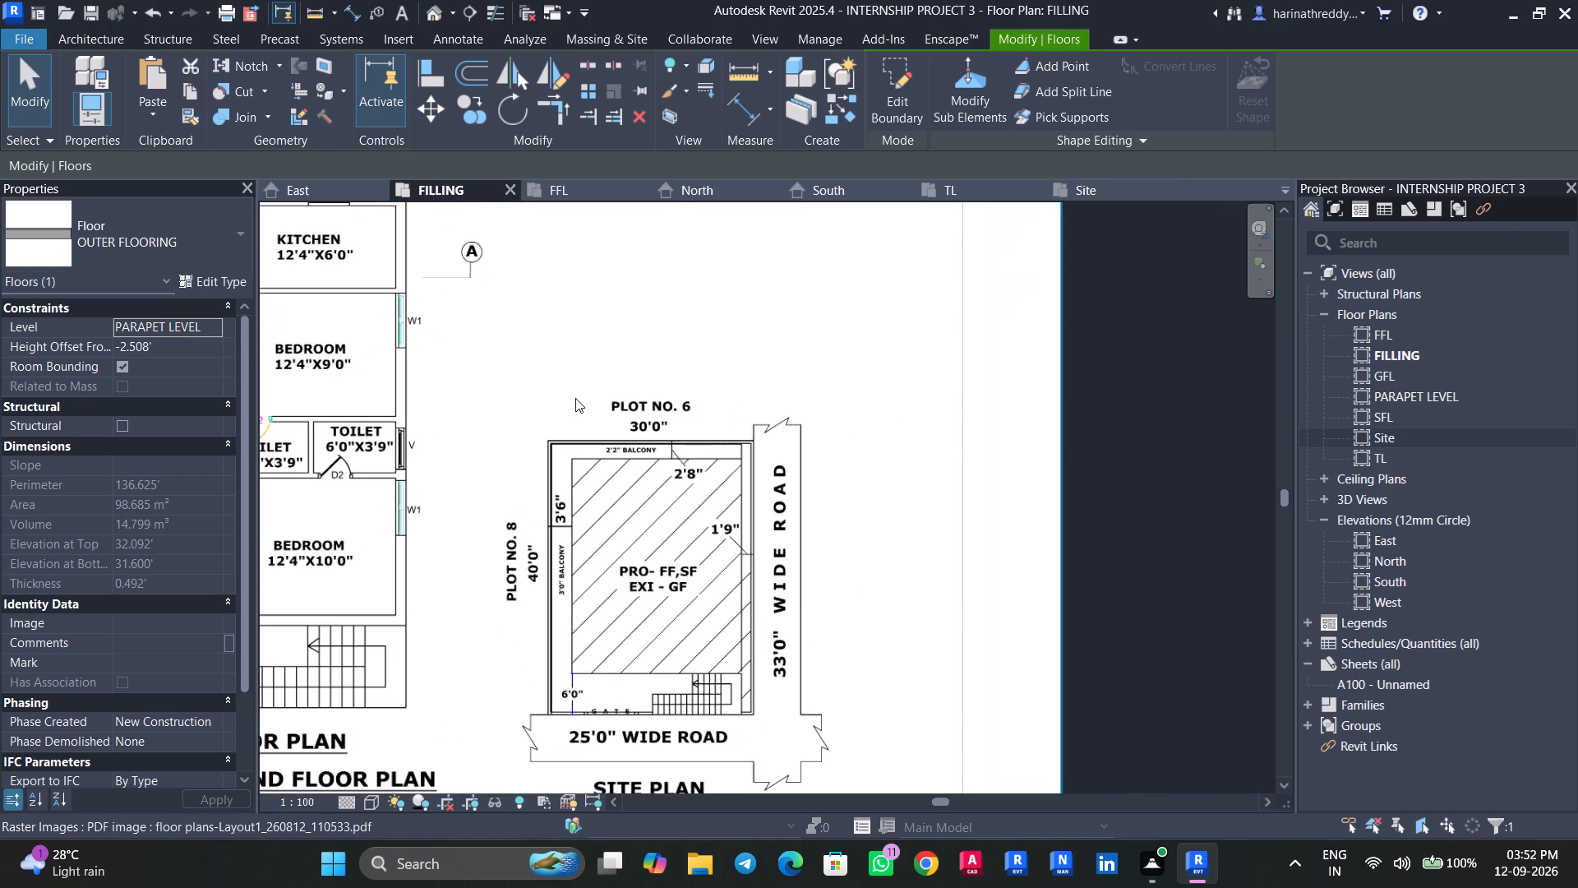
{"action": "scroll", "coordinate": [575, 398], "scroll_direction": "up", "scroll_amount": 2}
{"action": "middle_click_drag", "start_coordinate": [575, 398], "coordinate": [628, 302]}
{"action": "scroll", "coordinate": [577, 392], "scroll_direction": "up", "scroll_amount": 1}
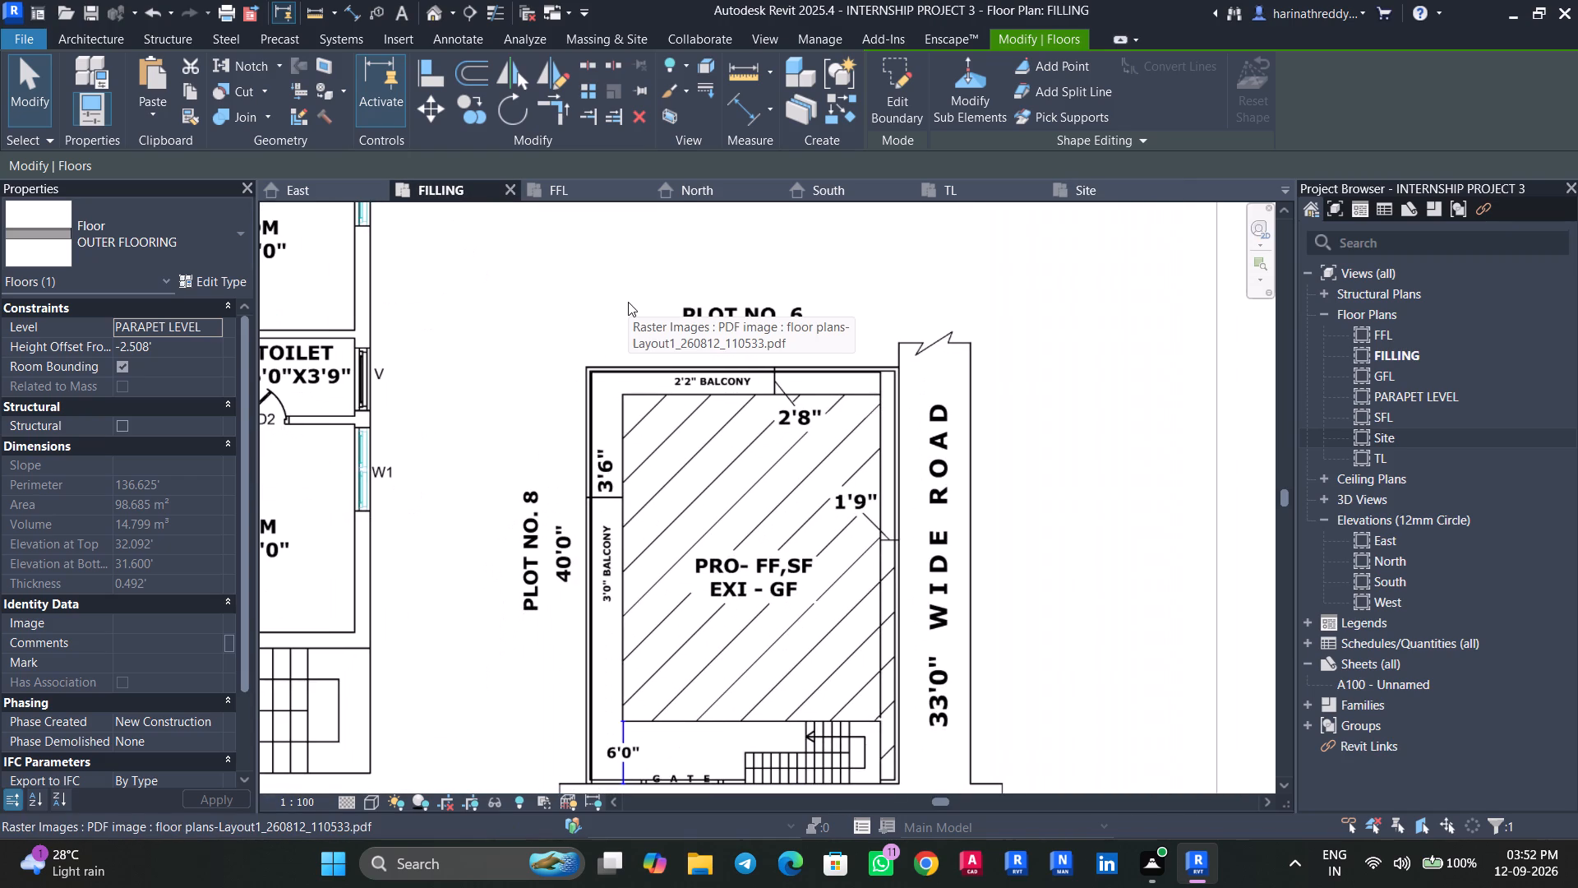
{"action": "scroll", "coordinate": [628, 302], "scroll_direction": "down", "scroll_amount": 3}
{"action": "scroll", "coordinate": [628, 302], "scroll_direction": "up", "scroll_amount": 1}
{"action": "scroll", "coordinate": [628, 302], "scroll_direction": "down", "scroll_amount": 4}
{"action": "left_click", "coordinate": [1065, 401]}
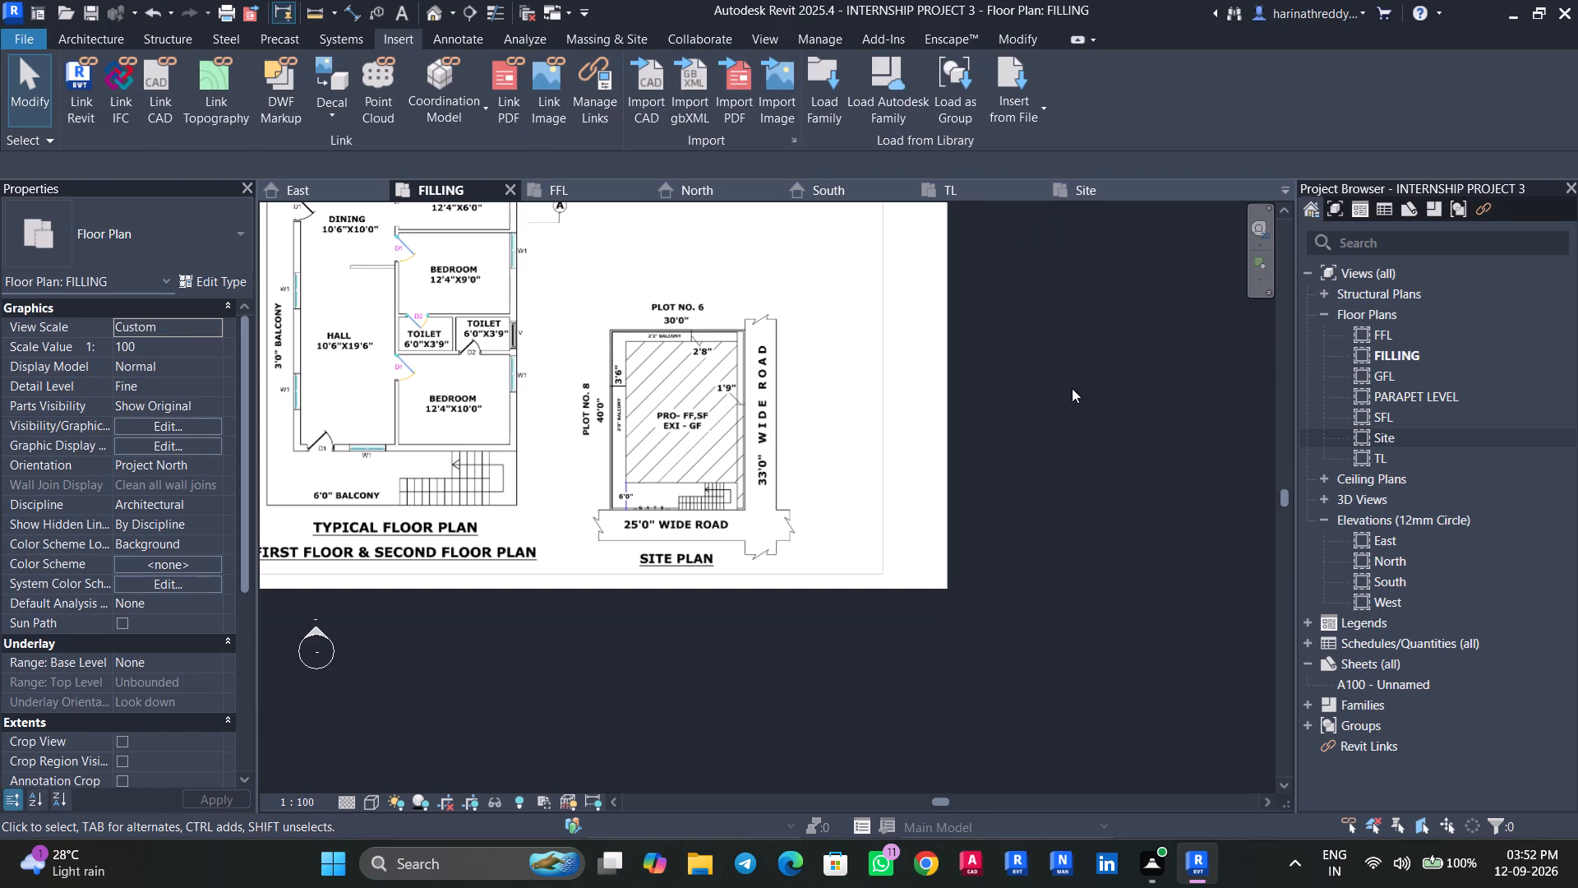
{"action": "left_click", "coordinate": [1098, 192]}
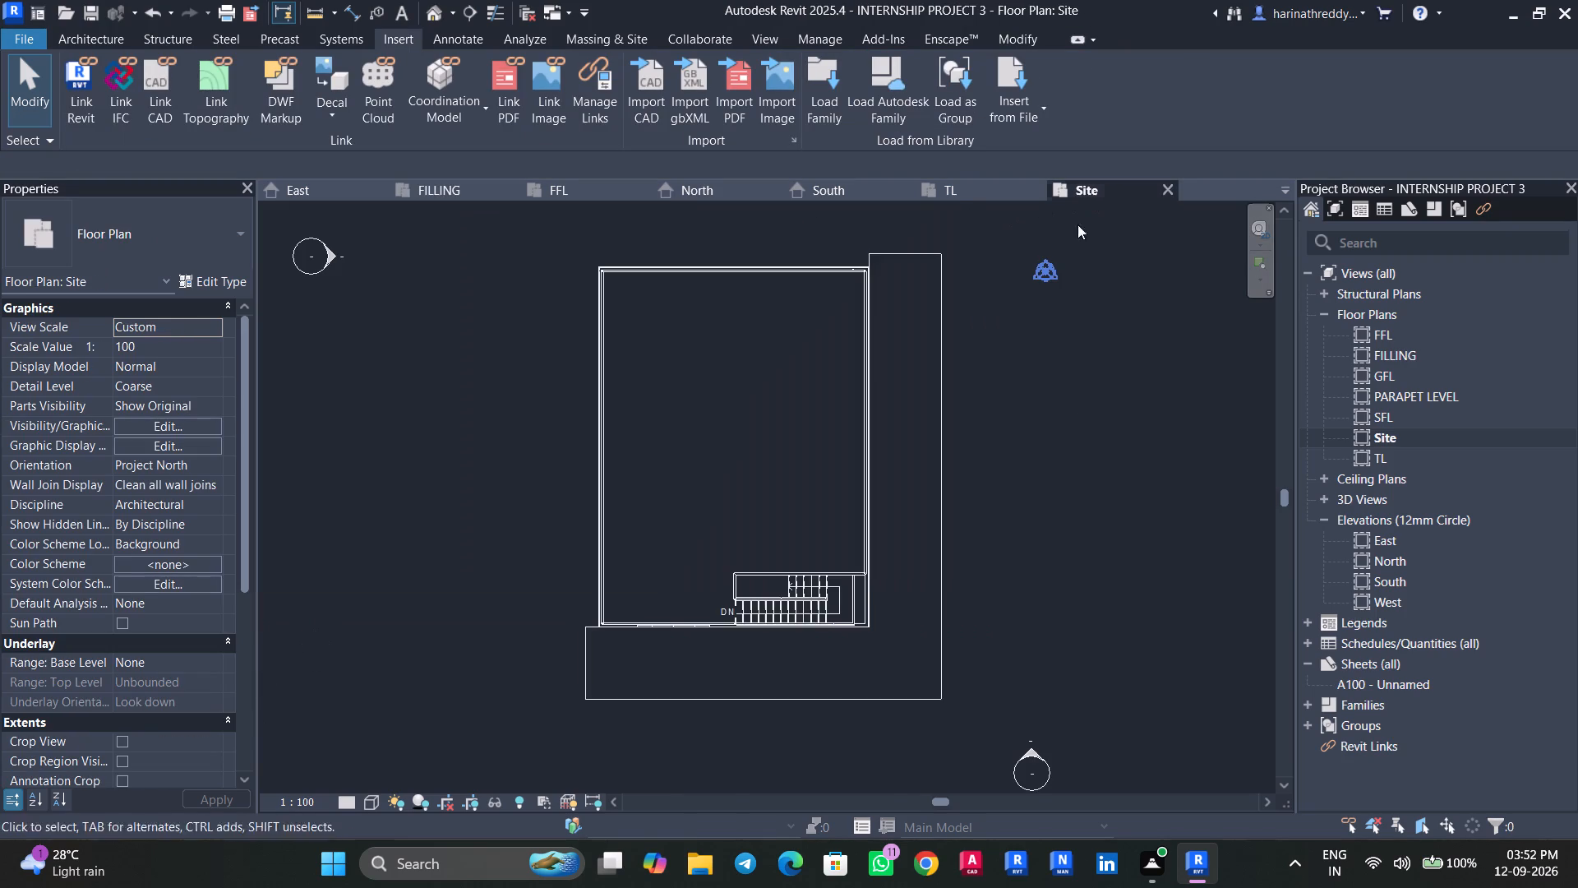
Draw a rectangle of model lines in the Site plan between opposite corners of the building's exterior walls, excluding the staircase.
{"action": "left_click", "coordinate": [723, 670]}
{"action": "key", "text": "Escape"}
{"action": "key", "text": "Escape"}
{"action": "scroll", "coordinate": [747, 469], "scroll_direction": "up", "scroll_amount": 2}
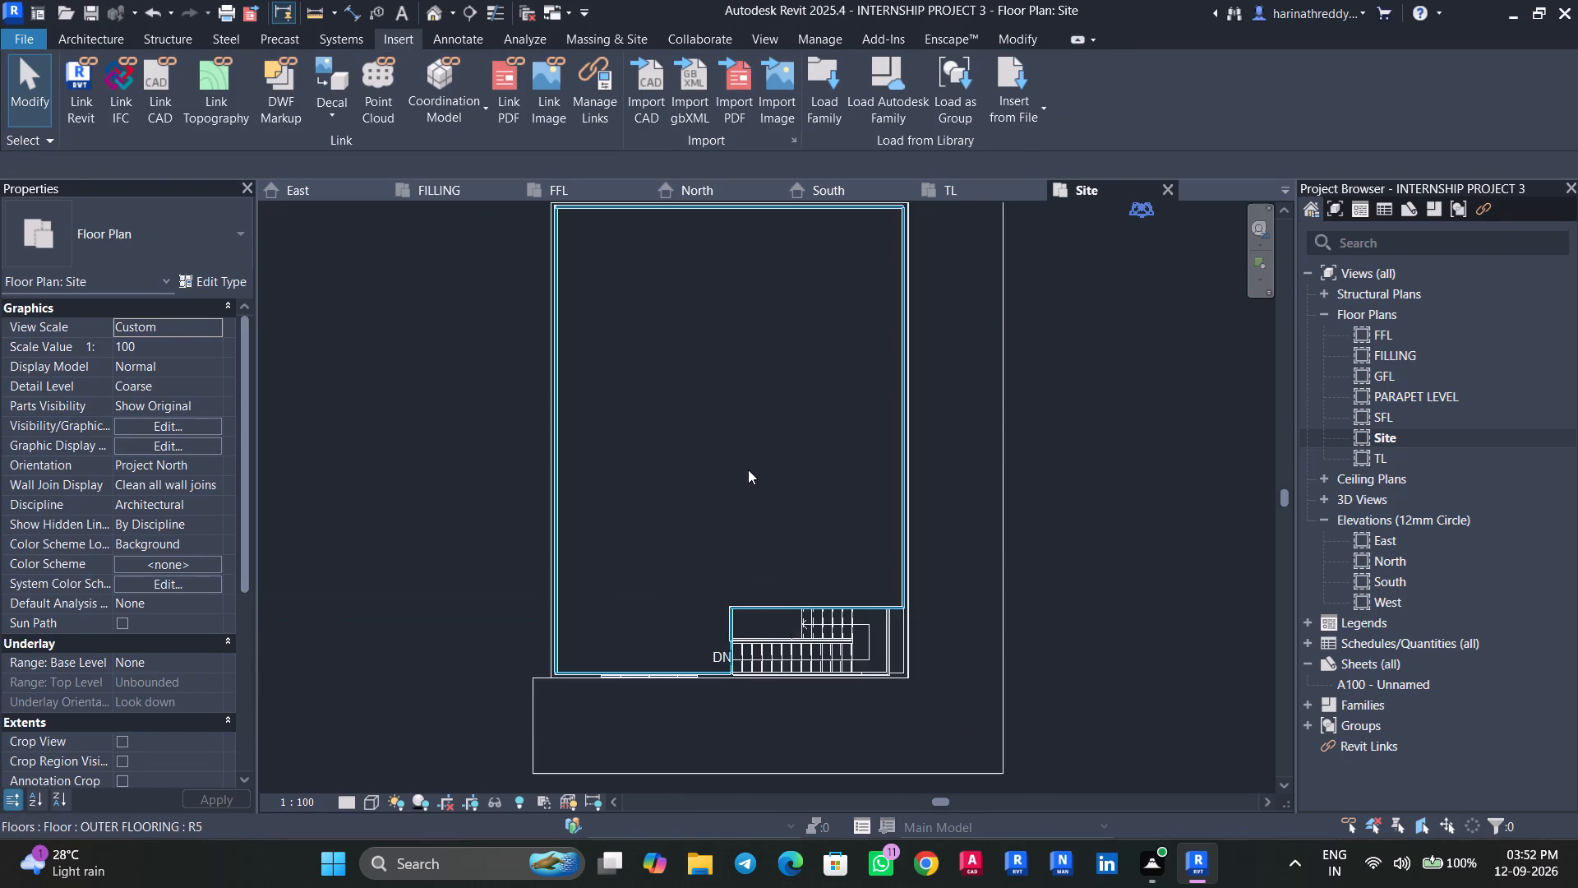
{"action": "left_click", "coordinate": [748, 469]}
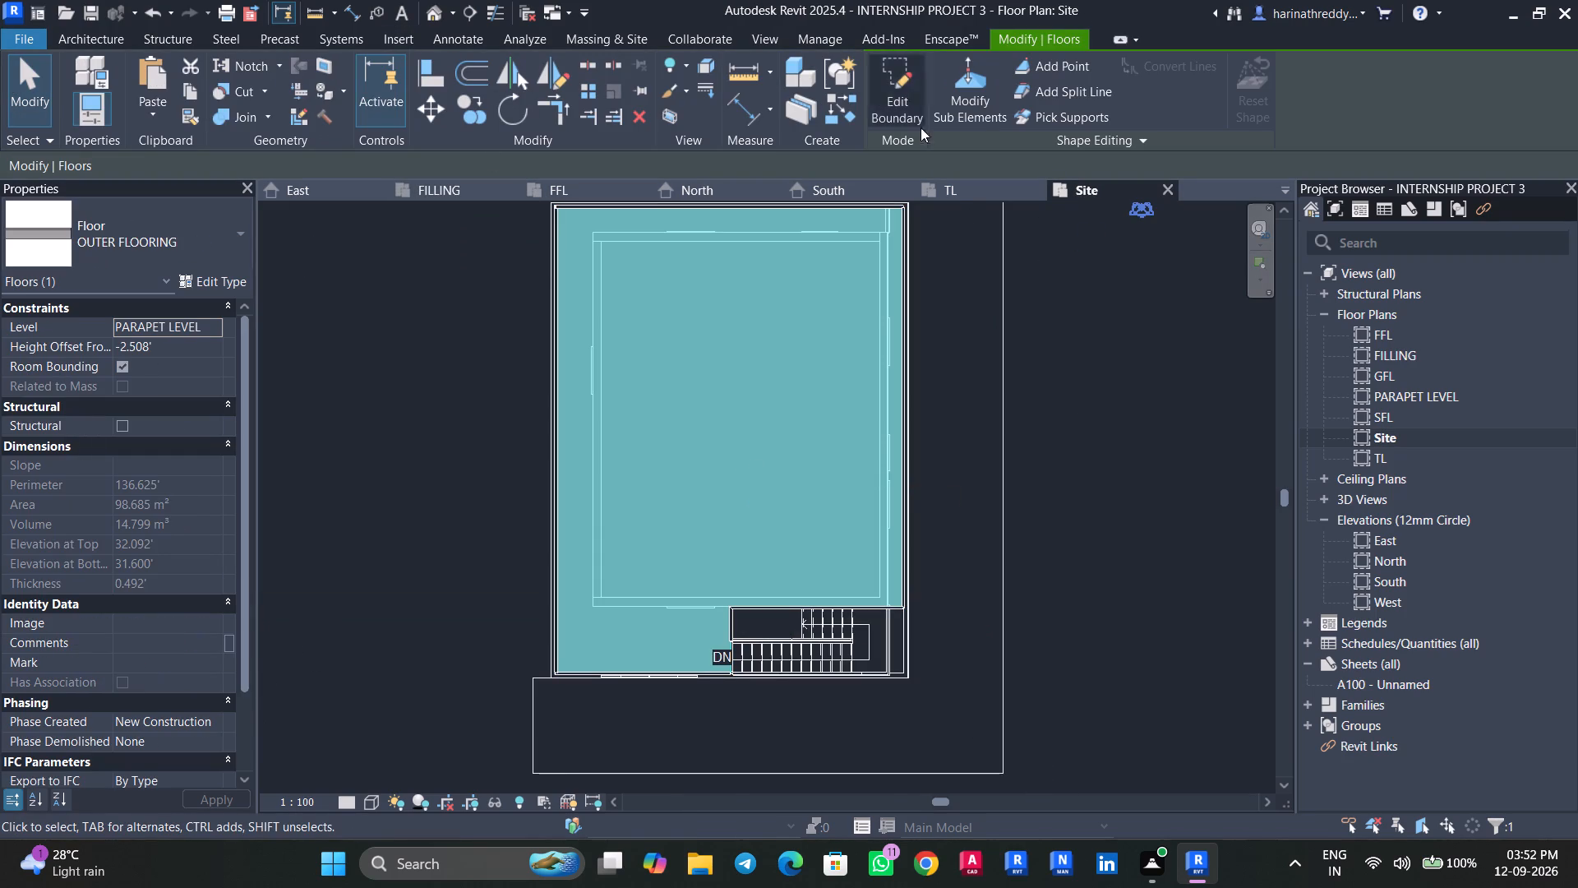
{"action": "key", "text": "l"}
{"action": "key", "text": "i"}
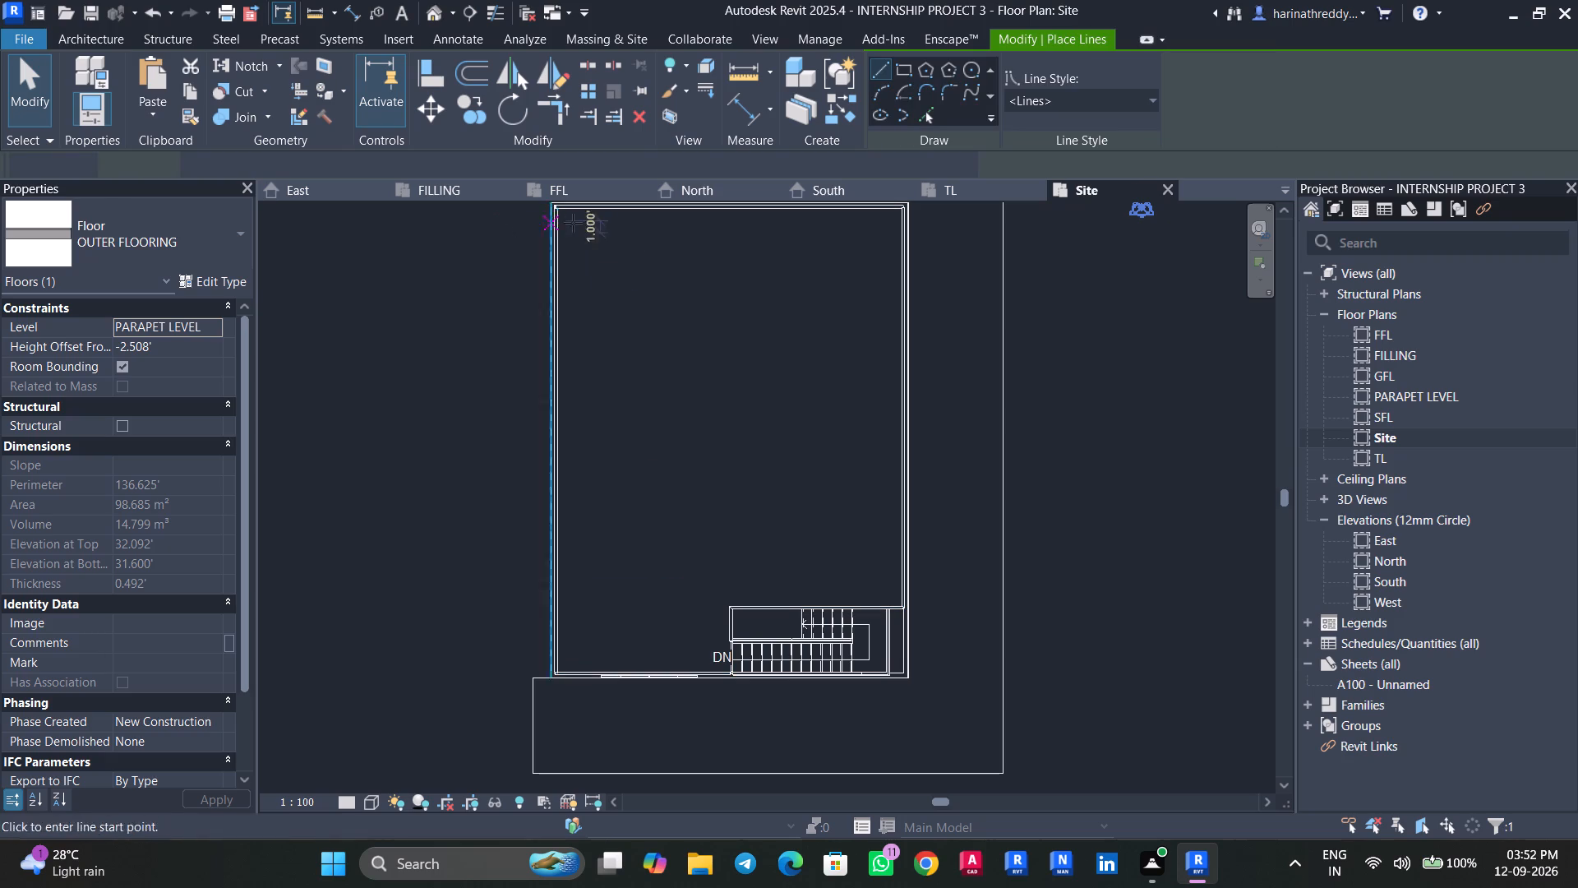
{"action": "left_click", "coordinate": [908, 67]}
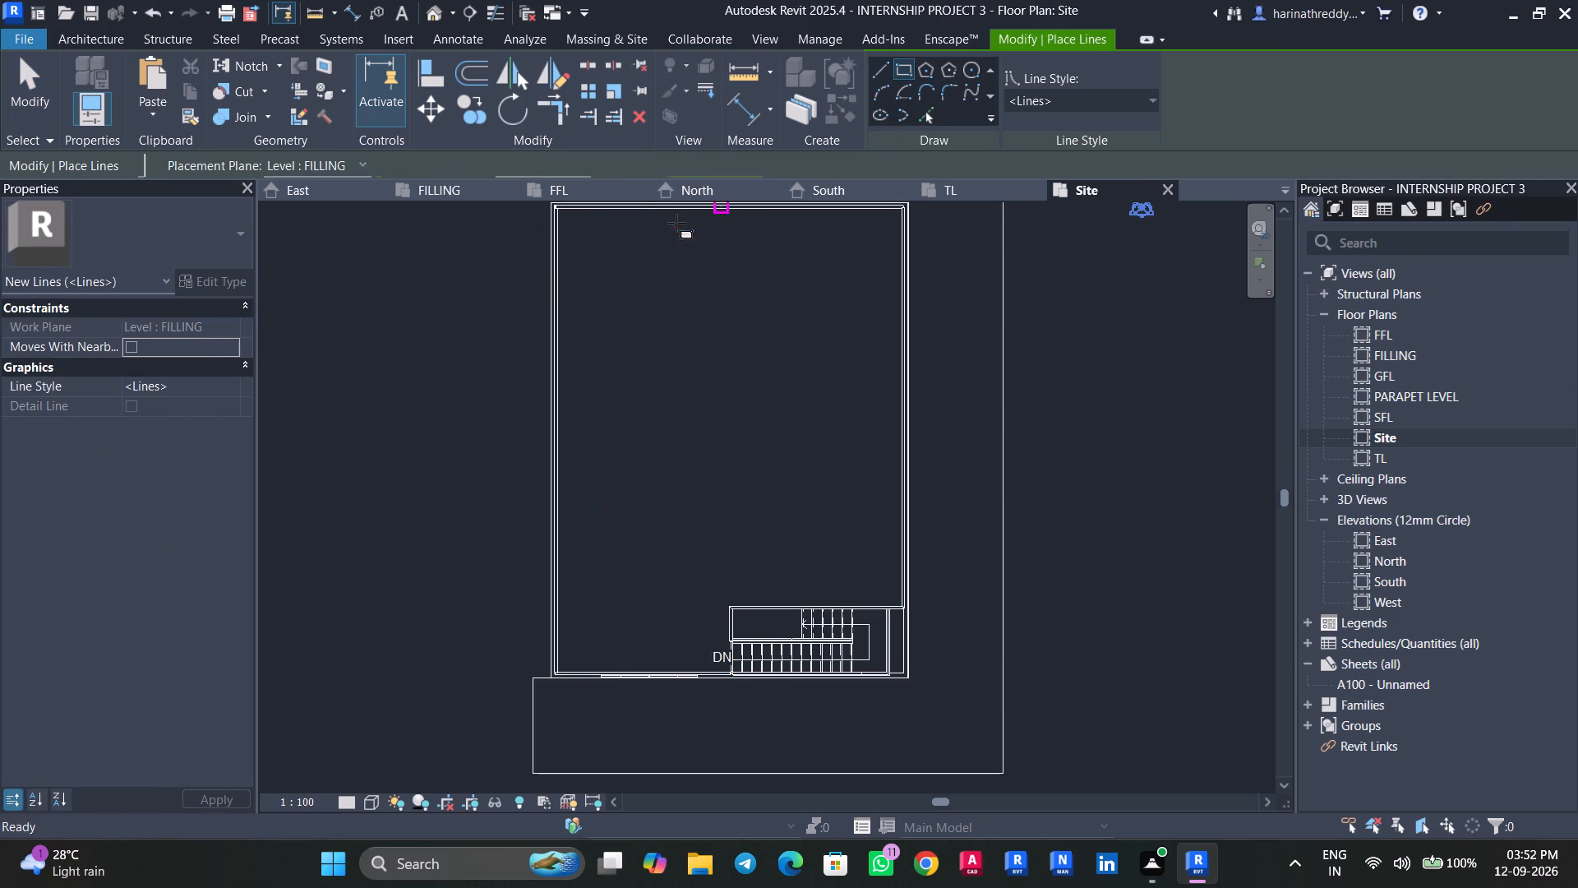
{"action": "left_click", "coordinate": [596, 234]}
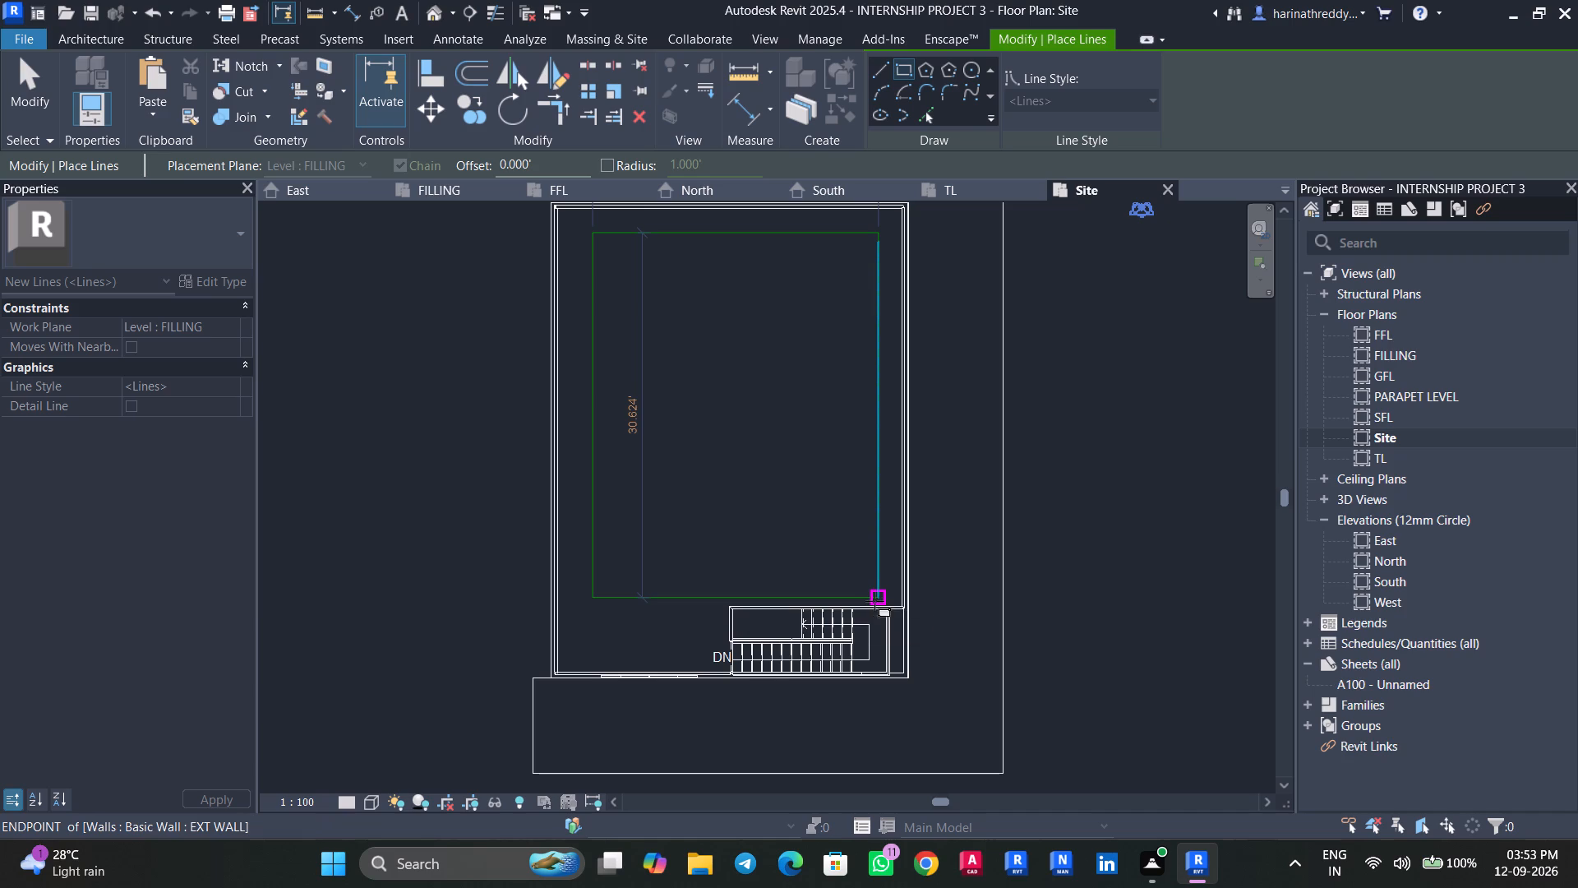
{"action": "left_click", "coordinate": [874, 605]}
{"action": "key", "text": "Escape"}
{"action": "key", "text": "Escape"}
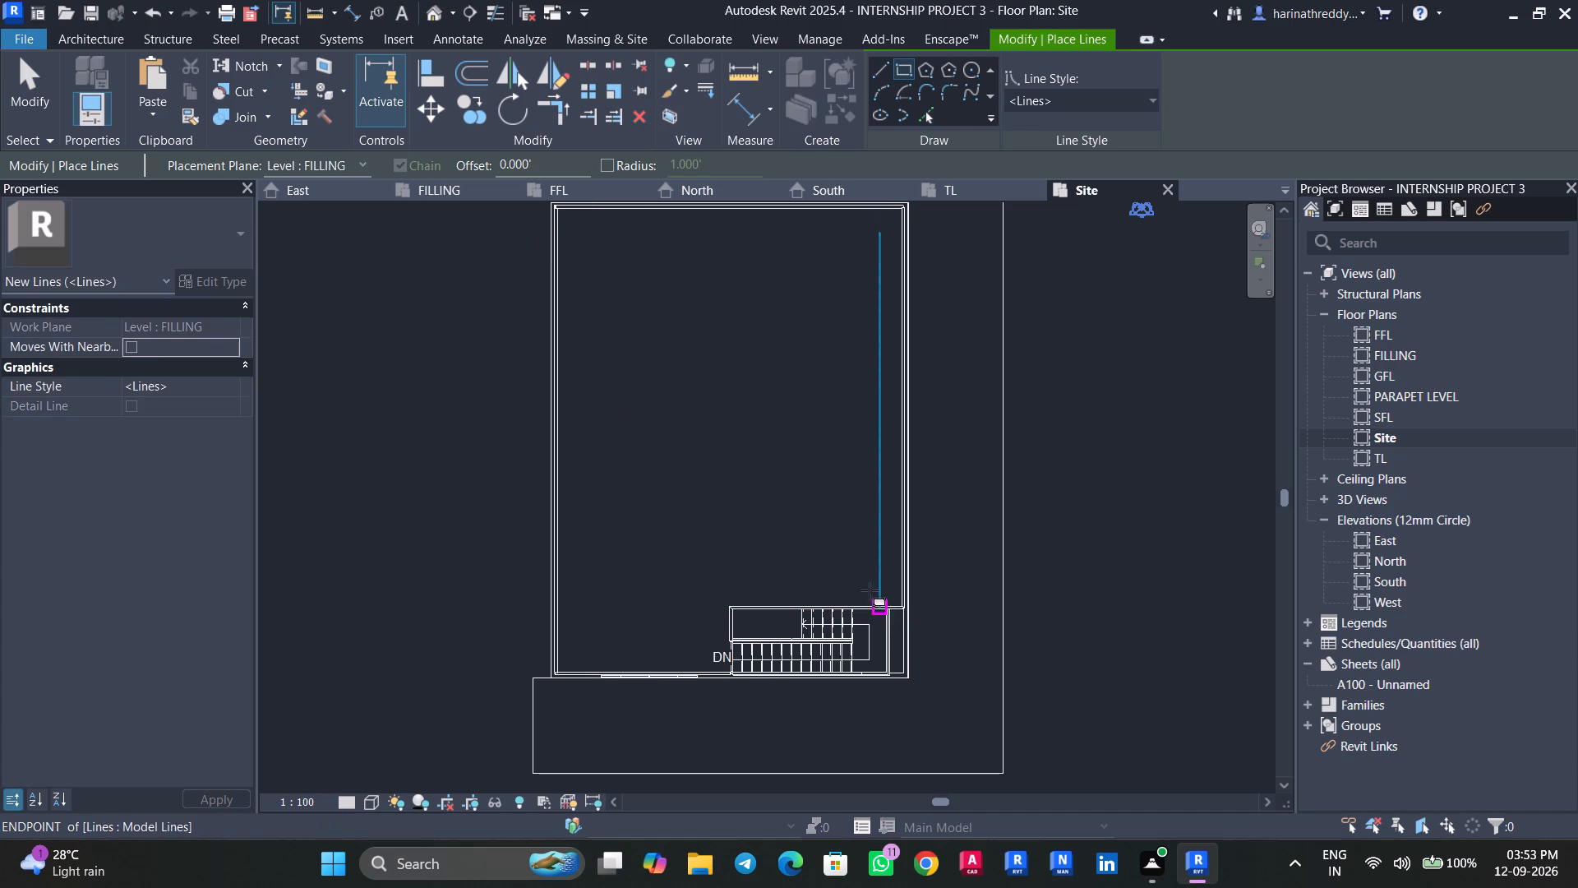
{"action": "key", "text": "Escape"}
{"action": "key", "text": "Escape"}
Look through the annotation categories in the Site plan's visibility/graphic overrides, and leave them without changes.
{"action": "scroll", "coordinate": [850, 494], "scroll_direction": "down", "scroll_amount": 6}
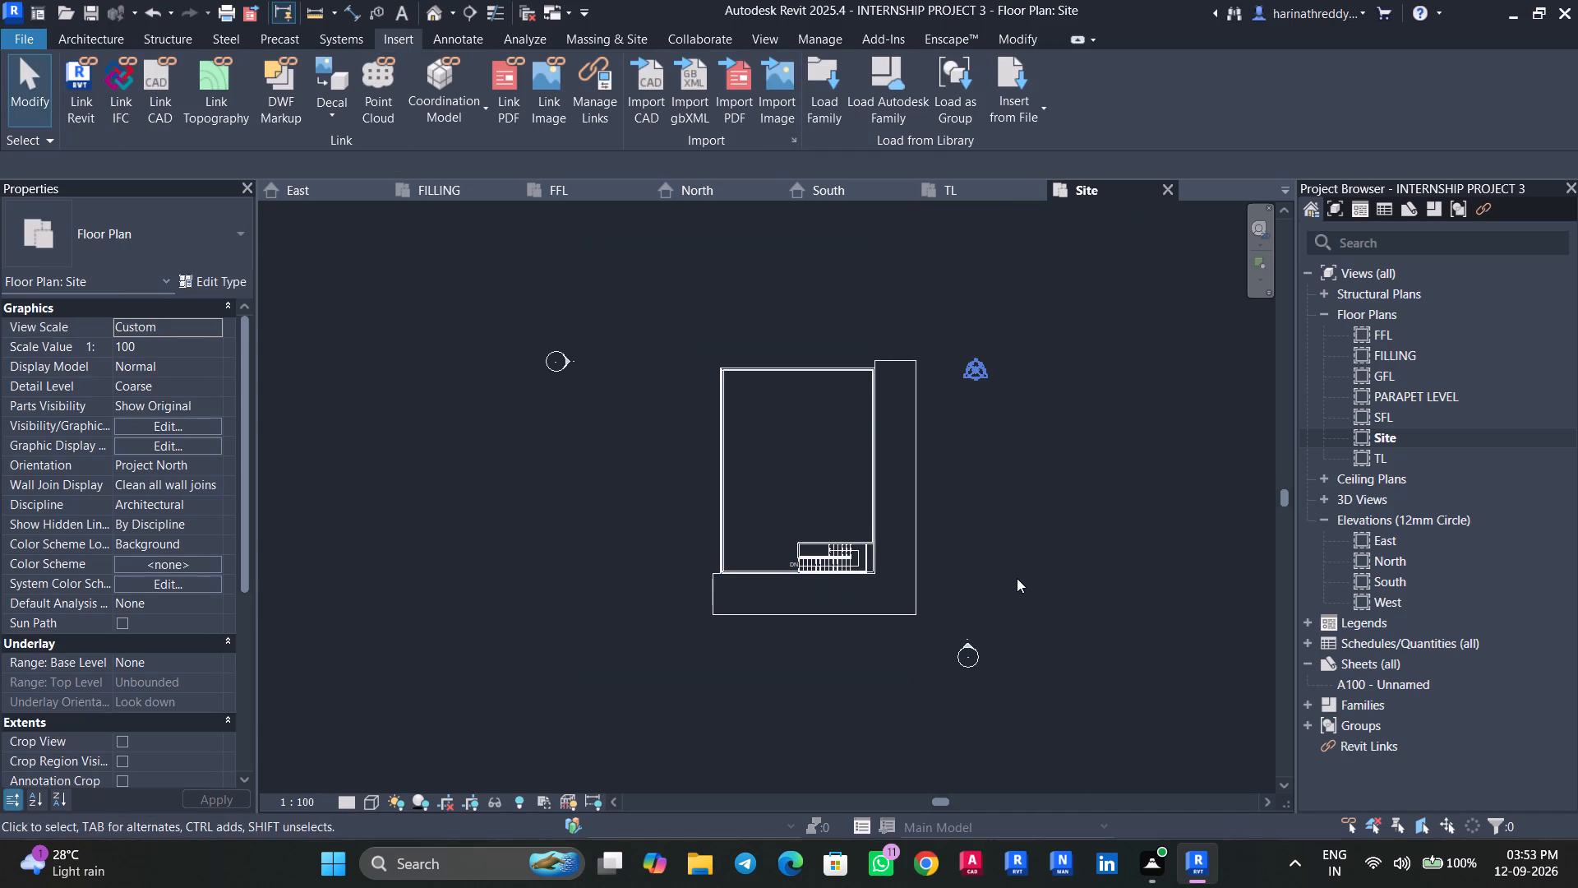
{"action": "key", "text": "v"}
{"action": "key", "text": "v"}
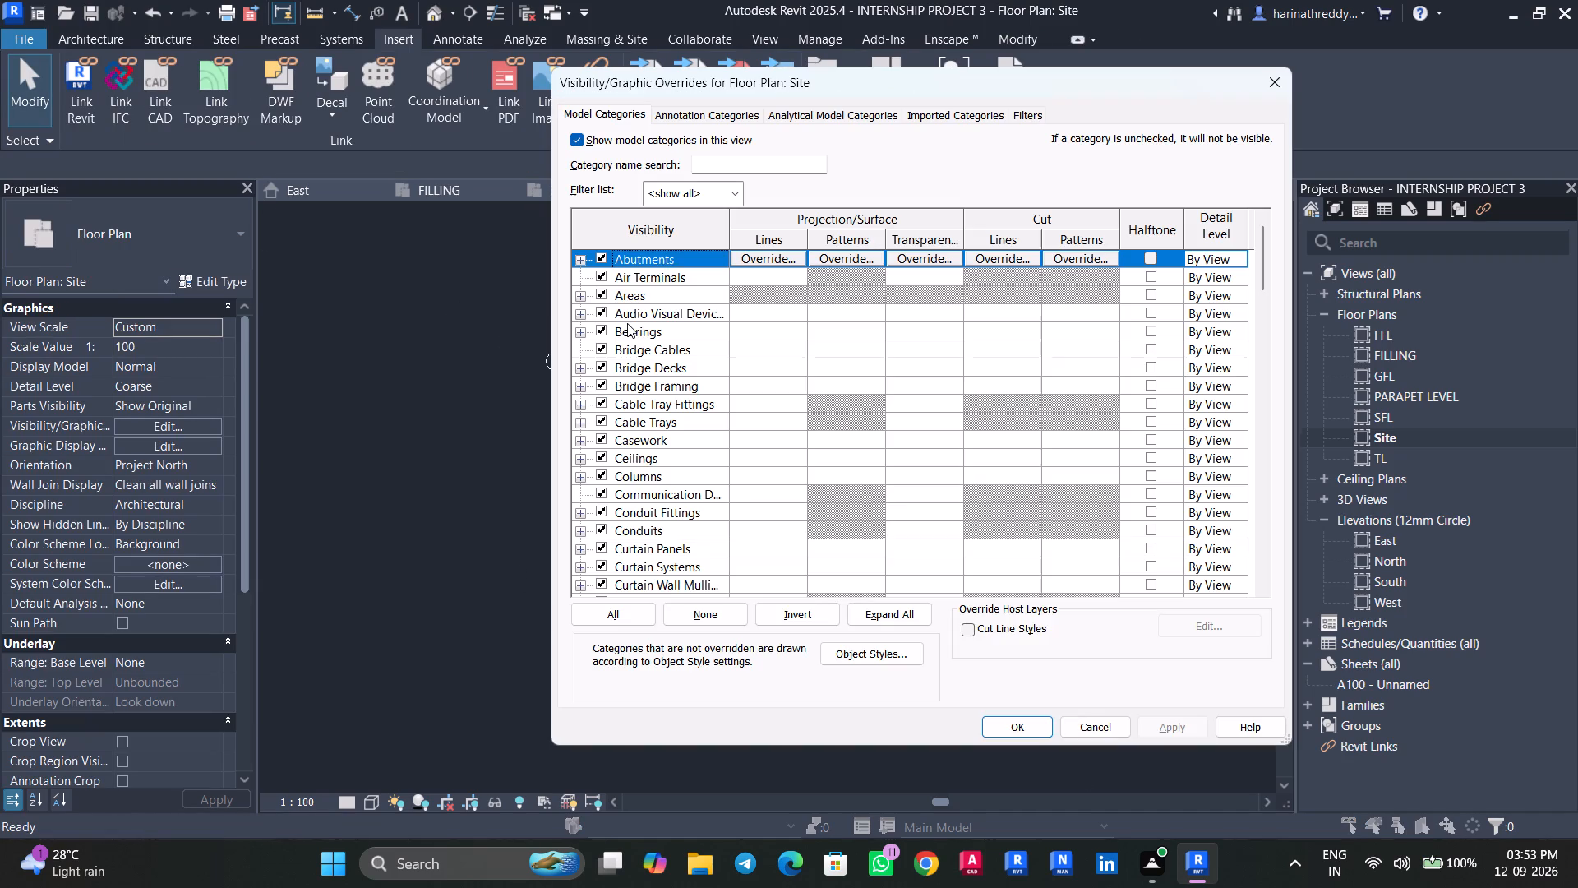
{"action": "left_click", "coordinate": [691, 118]}
{"action": "left_click", "coordinate": [644, 351]}
{"action": "key", "text": "l"}
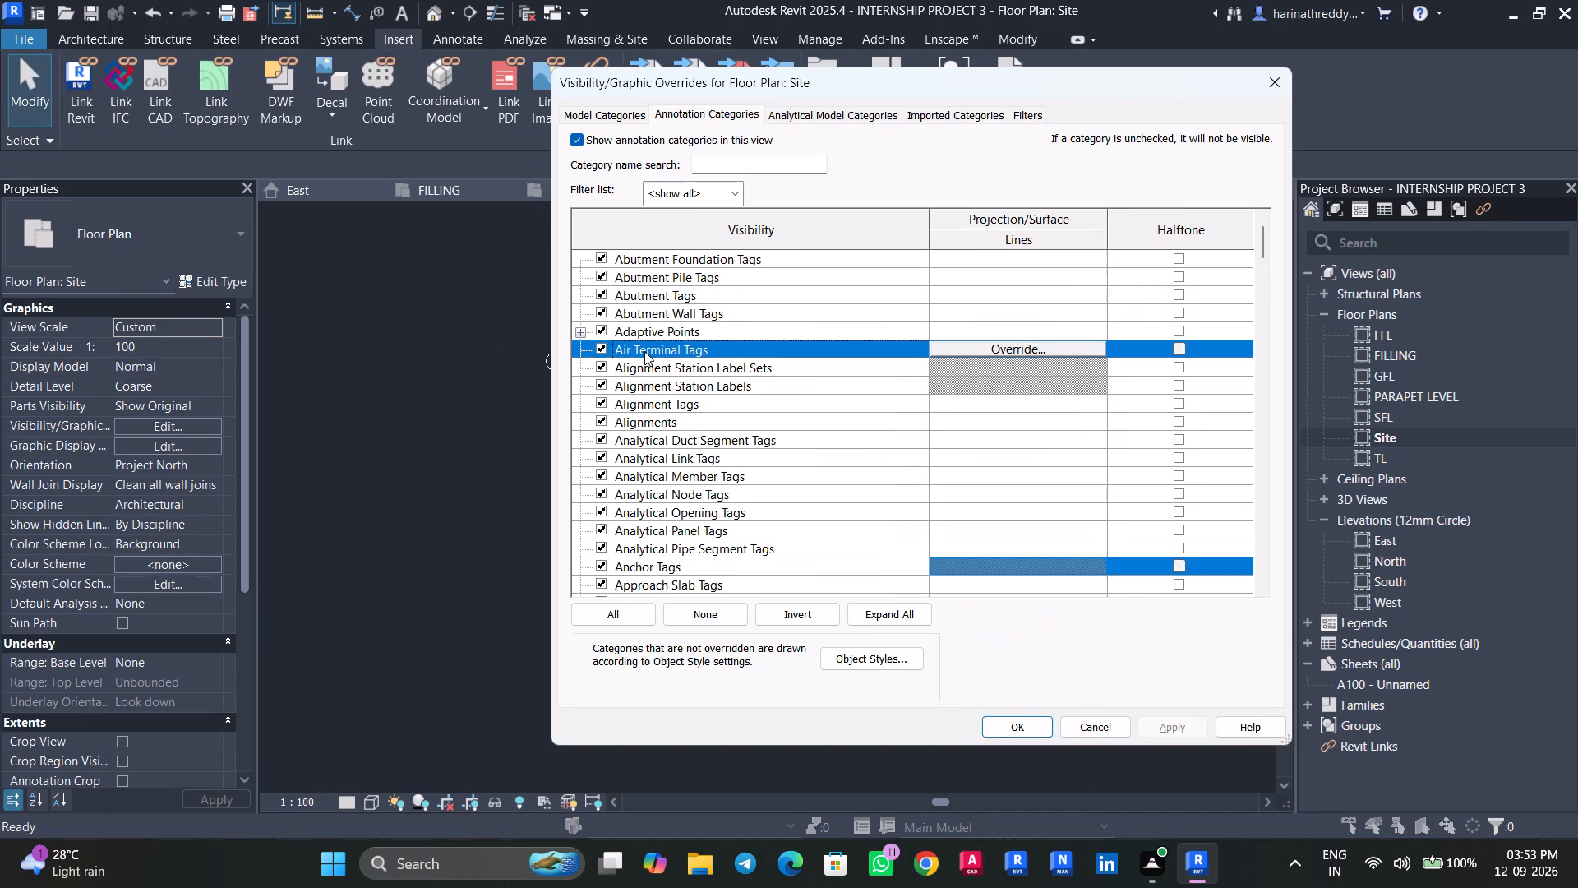
{"action": "scroll", "coordinate": [639, 391], "scroll_direction": "down", "scroll_amount": 10}
{"action": "scroll", "coordinate": [671, 479], "scroll_direction": "down", "scroll_amount": 8}
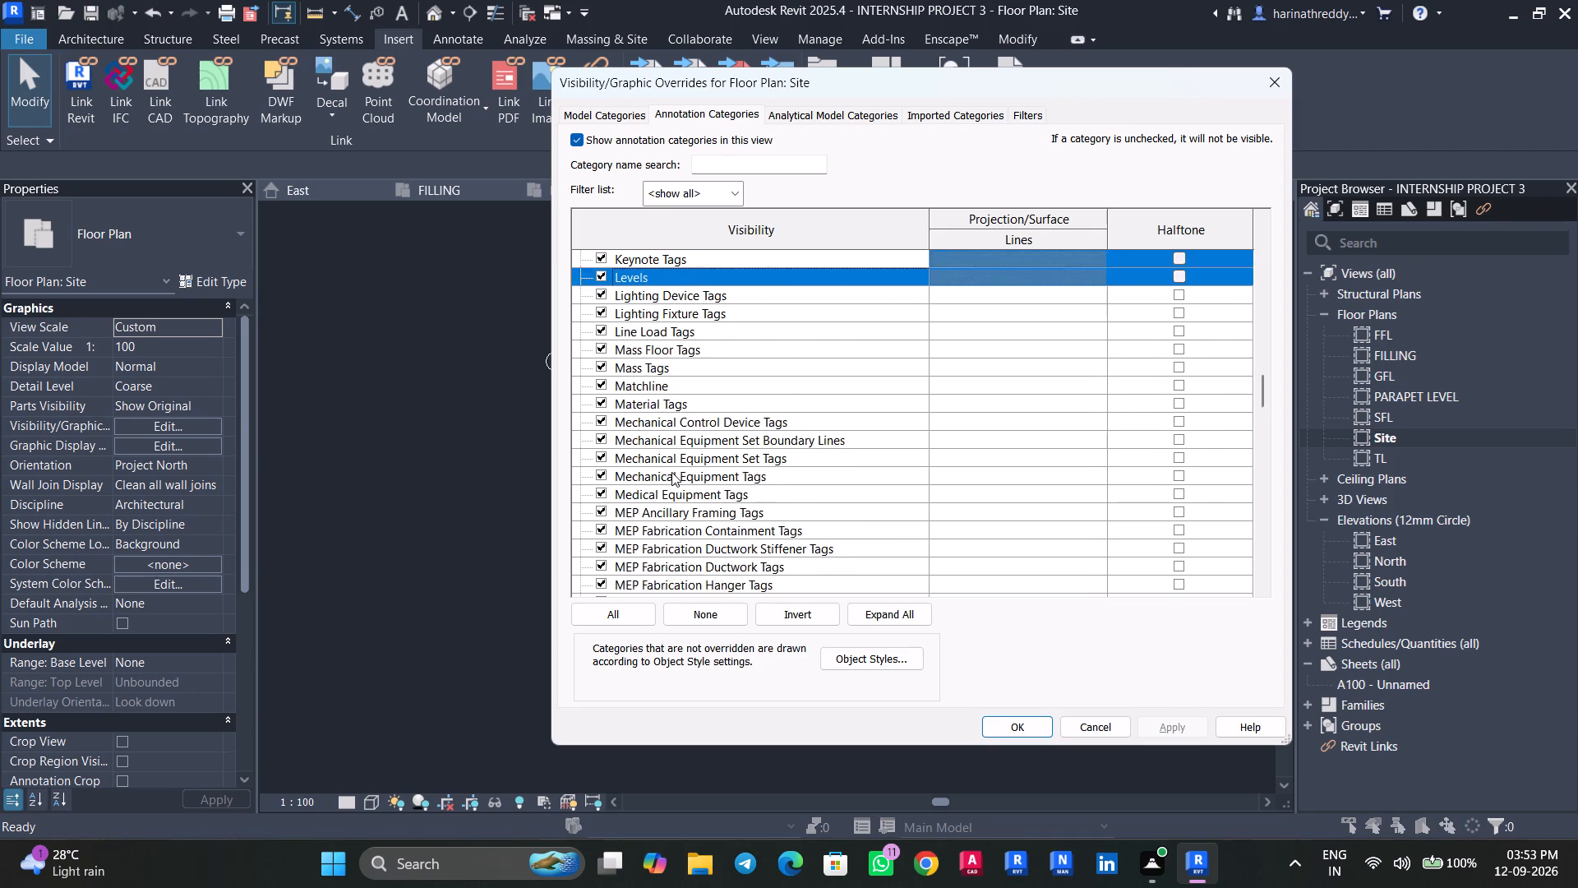
{"action": "scroll", "coordinate": [671, 472], "scroll_direction": "down", "scroll_amount": 7}
{"action": "scroll", "coordinate": [671, 472], "scroll_direction": "up", "scroll_amount": 1}
{"action": "scroll", "coordinate": [671, 472], "scroll_direction": "down", "scroll_amount": 1}
{"action": "scroll", "coordinate": [671, 472], "scroll_direction": "up", "scroll_amount": 10}
{"action": "scroll", "coordinate": [671, 472], "scroll_direction": "down", "scroll_amount": 1}
{"action": "scroll", "coordinate": [671, 472], "scroll_direction": "up", "scroll_amount": 10}
{"action": "scroll", "coordinate": [673, 470], "scroll_direction": "down", "scroll_amount": 1}
{"action": "scroll", "coordinate": [673, 470], "scroll_direction": "up", "scroll_amount": 14}
{"action": "left_click", "coordinate": [660, 451]}
{"action": "key", "text": "d"}
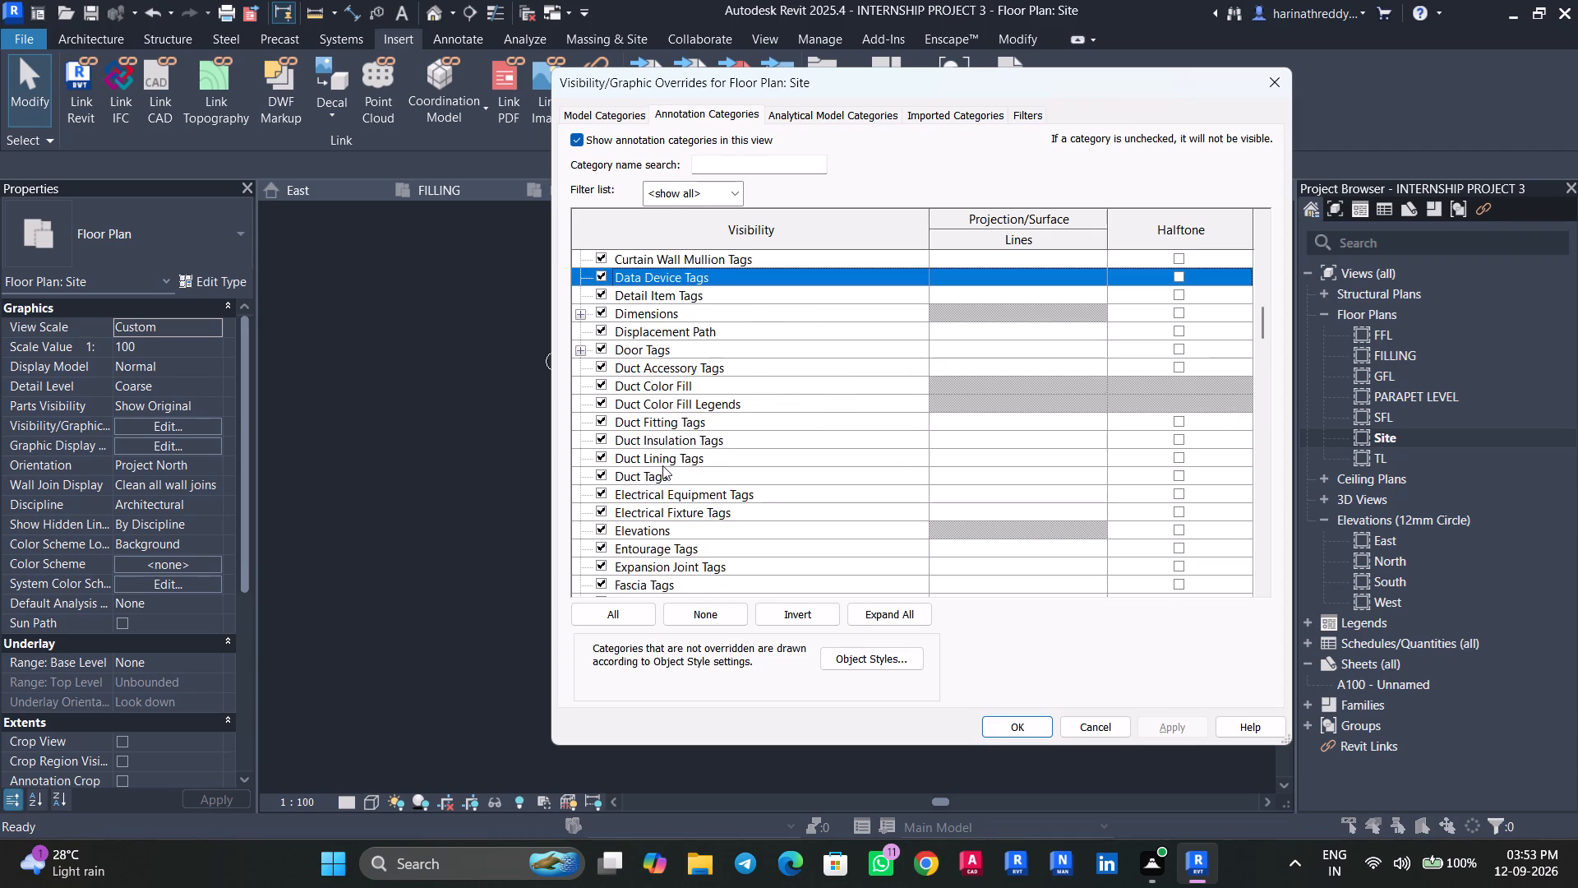
{"action": "scroll", "coordinate": [666, 471], "scroll_direction": "down", "scroll_amount": 12}
{"action": "scroll", "coordinate": [668, 470], "scroll_direction": "up", "scroll_amount": 1}
{"action": "scroll", "coordinate": [668, 470], "scroll_direction": "down", "scroll_amount": 20}
{"action": "scroll", "coordinate": [668, 470], "scroll_direction": "down", "scroll_amount": 4}
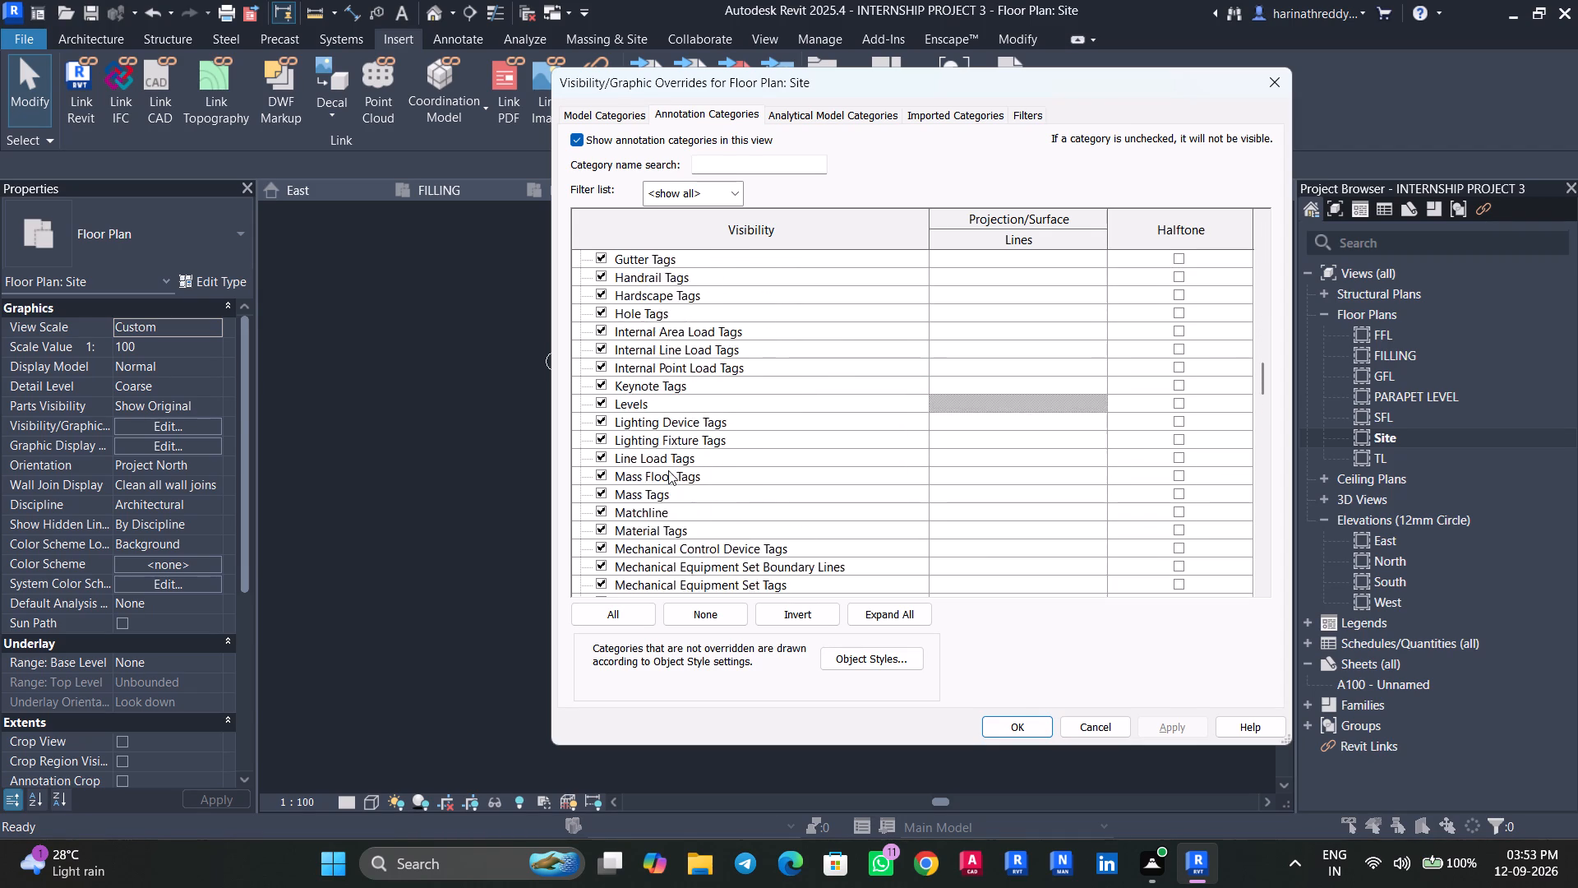
{"action": "scroll", "coordinate": [668, 470], "scroll_direction": "down", "scroll_amount": 3}
{"action": "key", "text": "Escape"}
{"action": "key", "text": "Escape"}
{"action": "key", "text": "Escape"}
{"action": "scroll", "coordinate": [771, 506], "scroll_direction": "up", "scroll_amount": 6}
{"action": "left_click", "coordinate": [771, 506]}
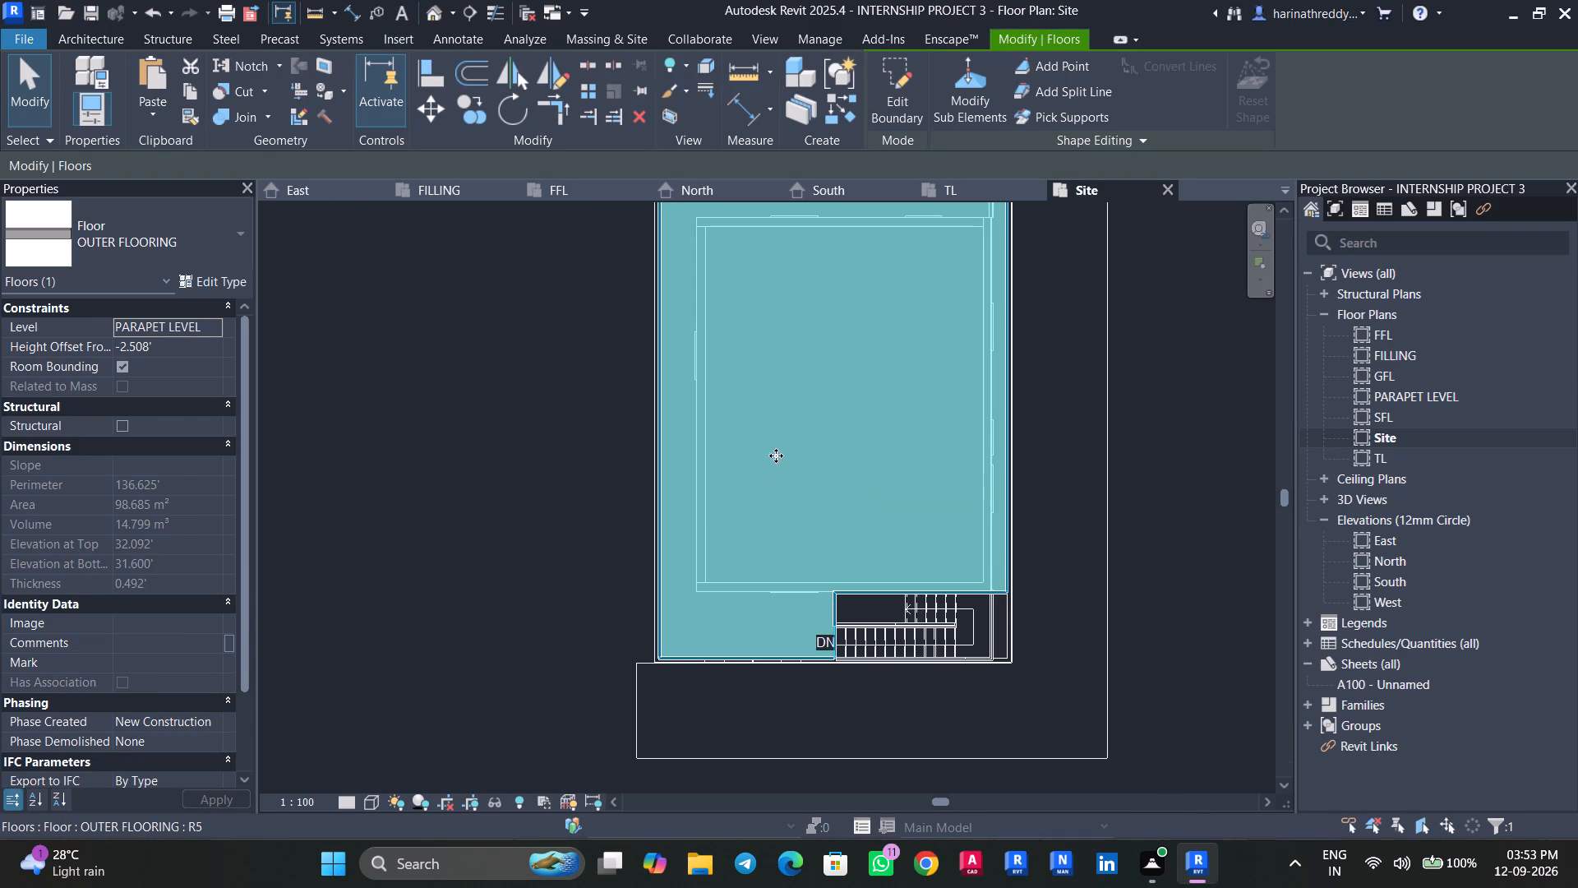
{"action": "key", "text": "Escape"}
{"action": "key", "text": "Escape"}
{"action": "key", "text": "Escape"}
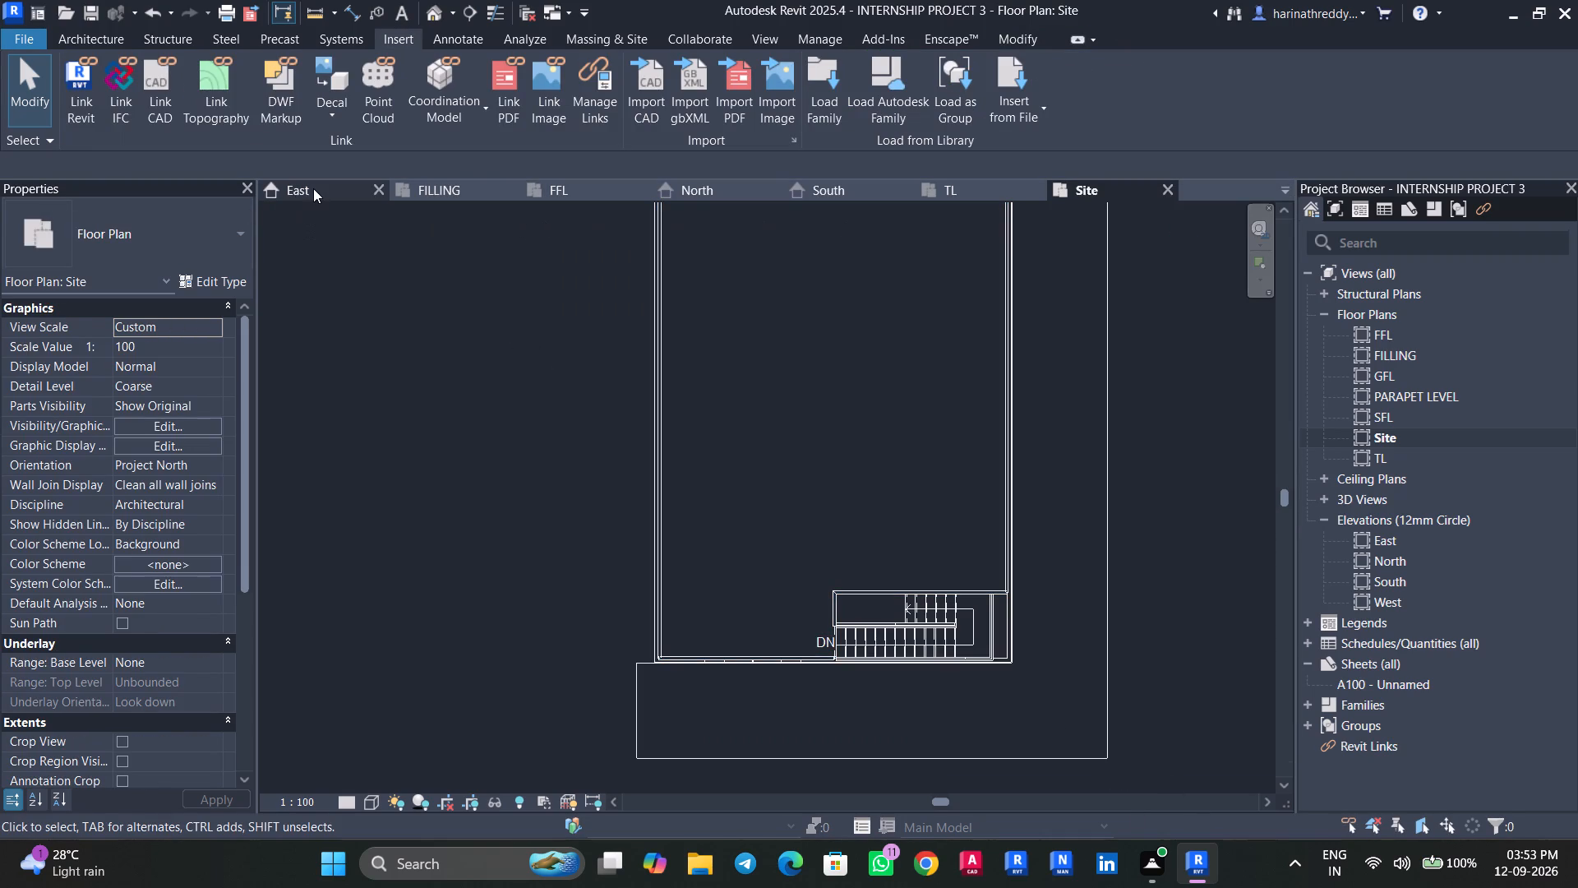
Examine the reference floor plans, front elevation and Section-AA on the FILLING level after glancing at the East elevation.
{"action": "left_click", "coordinate": [313, 188]}
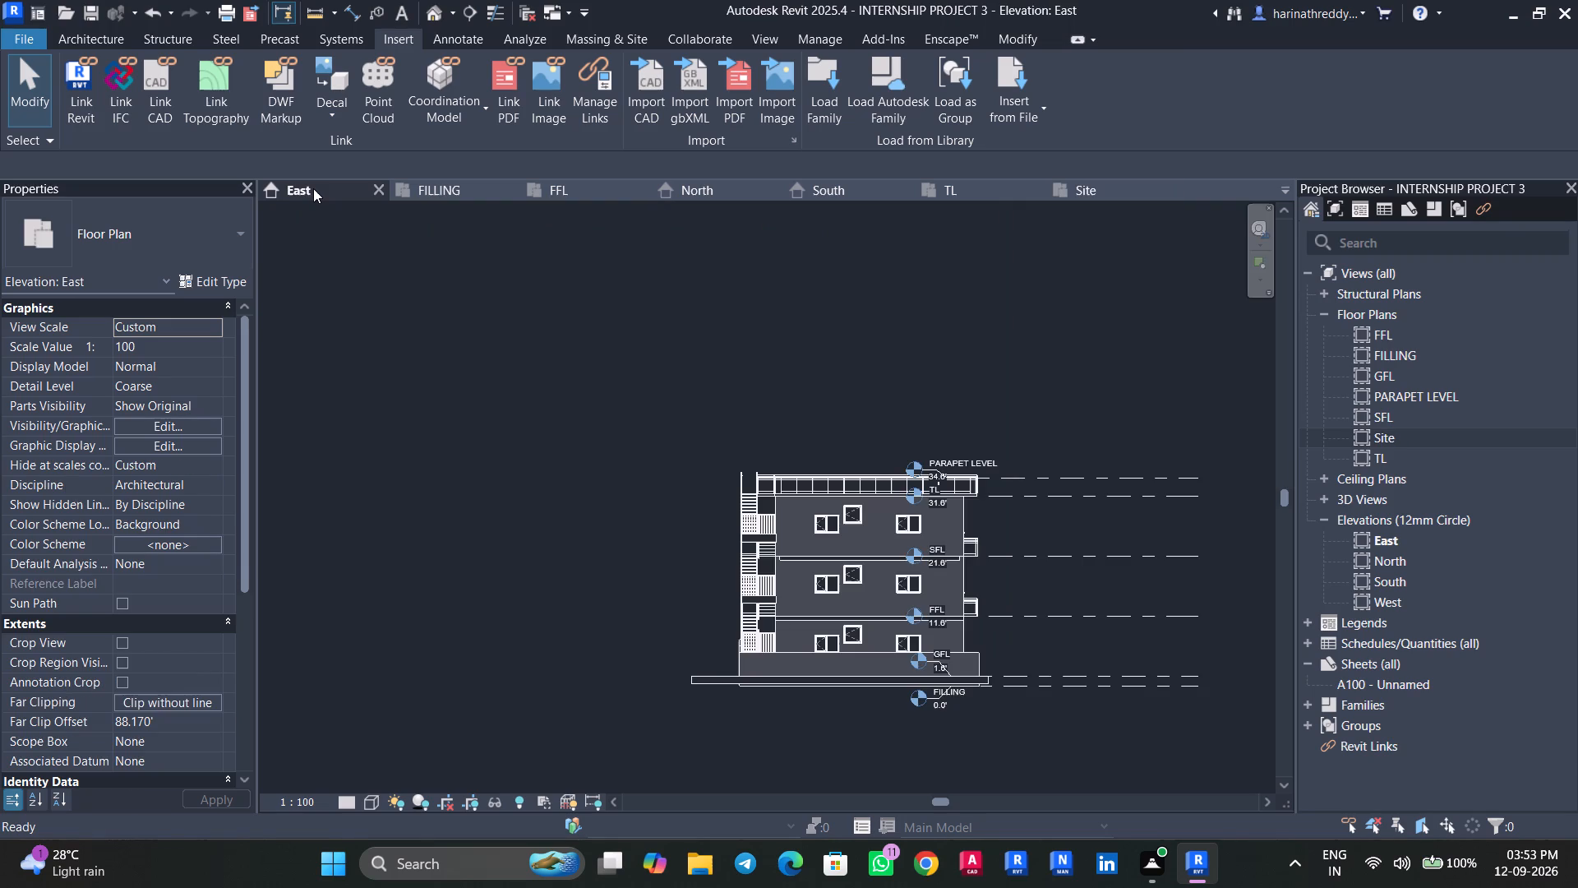
{"action": "left_click", "coordinate": [464, 187]}
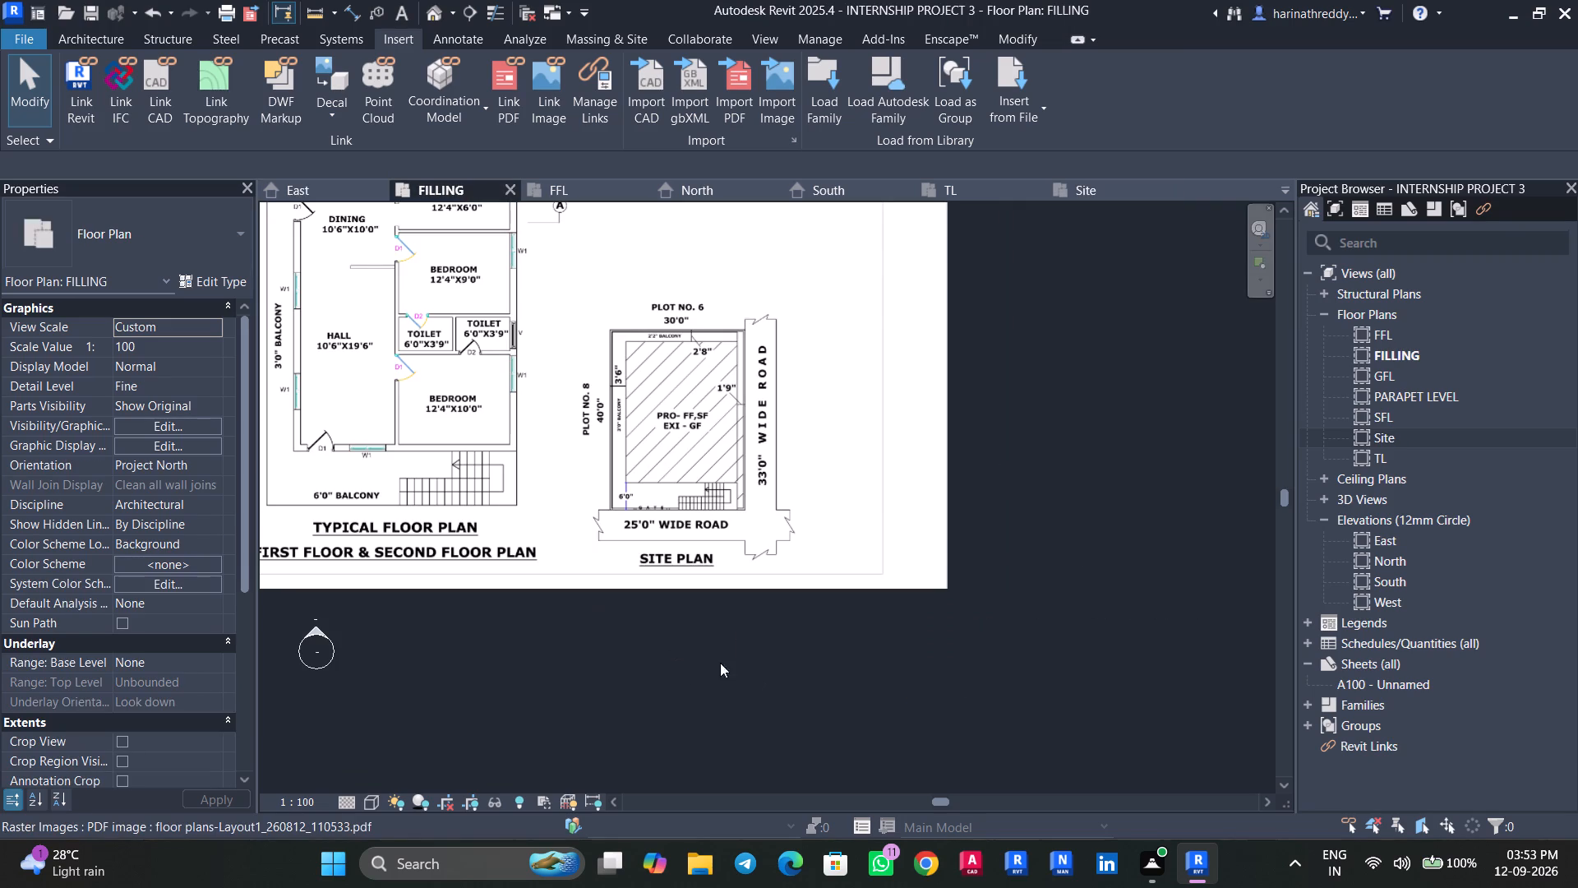
{"action": "middle_click_drag", "start_coordinate": [528, 641], "coordinate": [752, 794]}
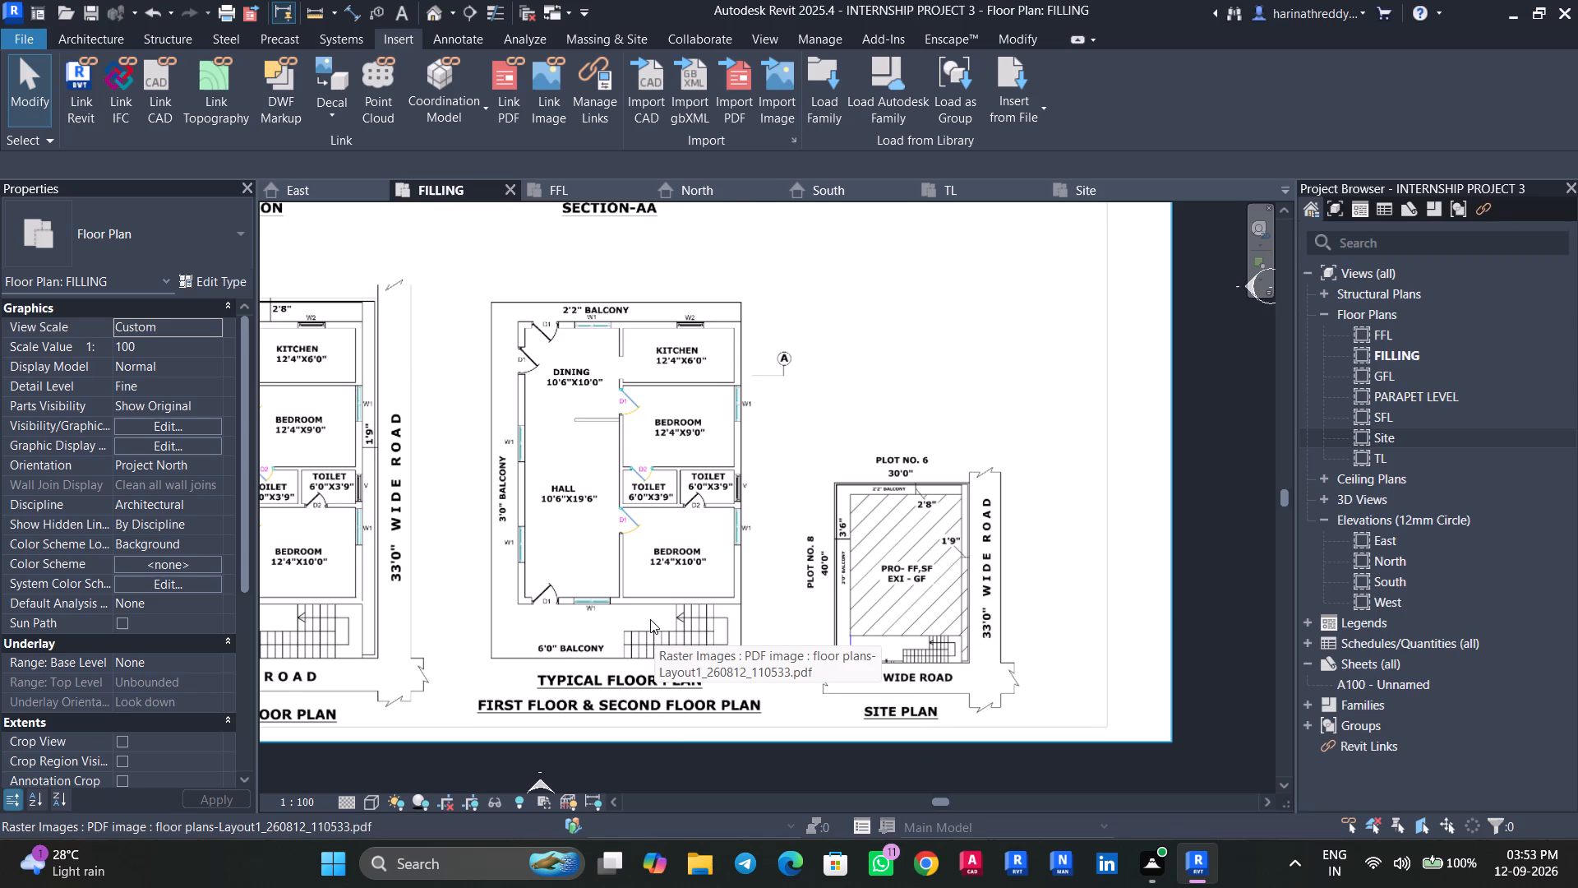
{"action": "scroll", "coordinate": [651, 619], "scroll_direction": "down", "scroll_amount": 2}
{"action": "middle_click_drag", "start_coordinate": [663, 679], "coordinate": [790, 689]}
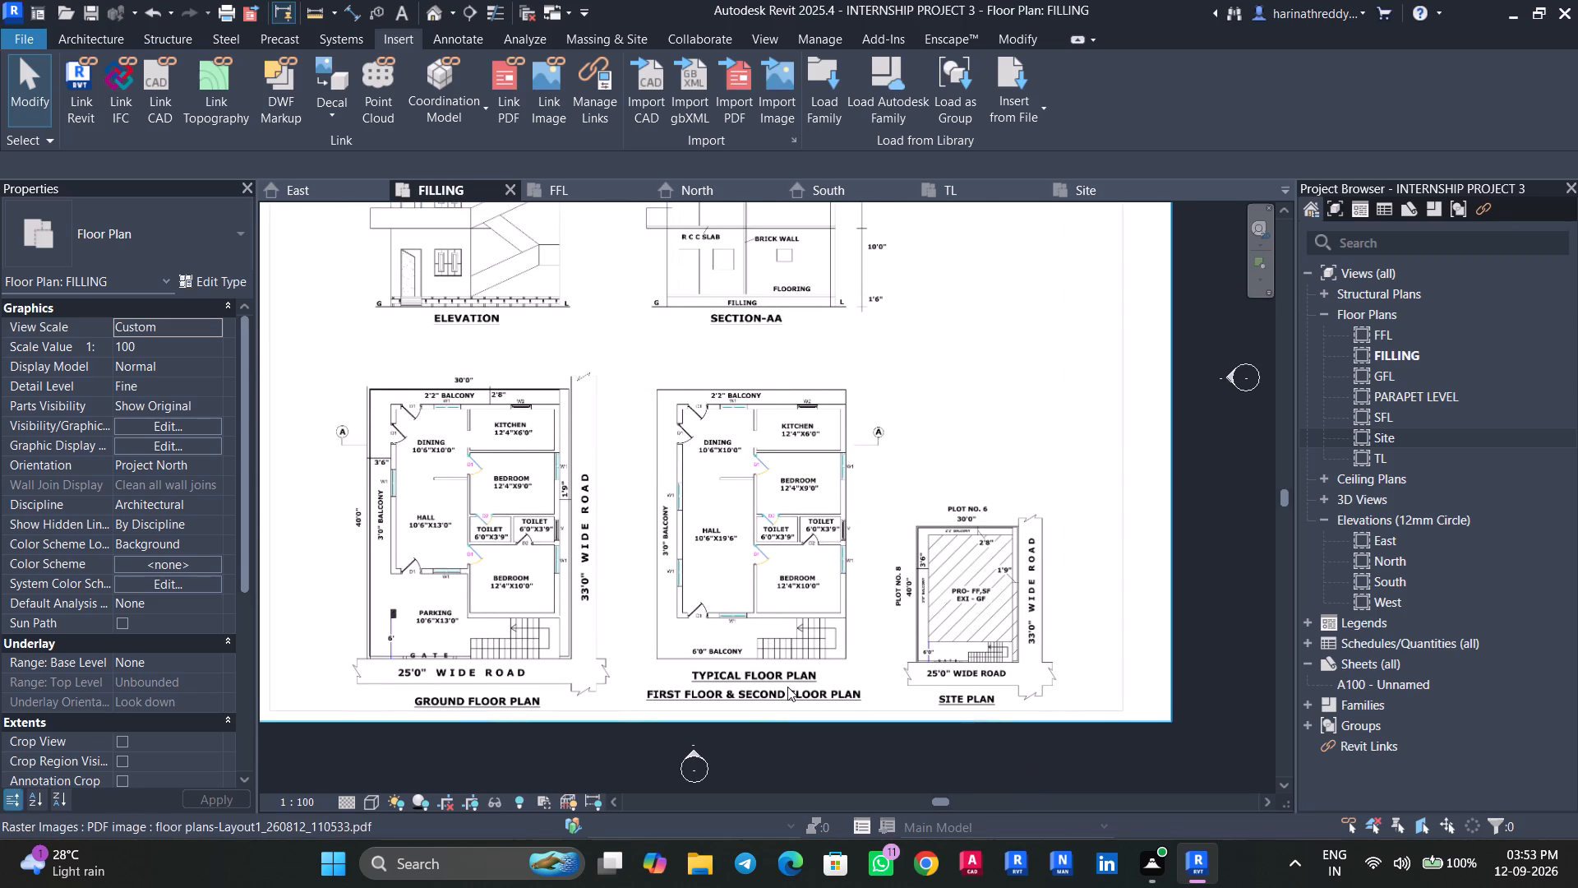
{"action": "scroll", "coordinate": [787, 687], "scroll_direction": "up", "scroll_amount": 4}
{"action": "scroll", "coordinate": [787, 687], "scroll_direction": "down", "scroll_amount": 1}
{"action": "scroll", "coordinate": [787, 687], "scroll_direction": "up", "scroll_amount": 1}
{"action": "scroll", "coordinate": [782, 671], "scroll_direction": "down", "scroll_amount": 4}
{"action": "middle_click_drag", "start_coordinate": [807, 604], "coordinate": [798, 751]}
{"action": "scroll", "coordinate": [750, 453], "scroll_direction": "up", "scroll_amount": 3}
{"action": "middle_click_drag", "start_coordinate": [750, 456], "coordinate": [751, 643]}
{"action": "scroll", "coordinate": [754, 642], "scroll_direction": "down", "scroll_amount": 4}
{"action": "middle_click_drag", "start_coordinate": [735, 657], "coordinate": [827, 608]}
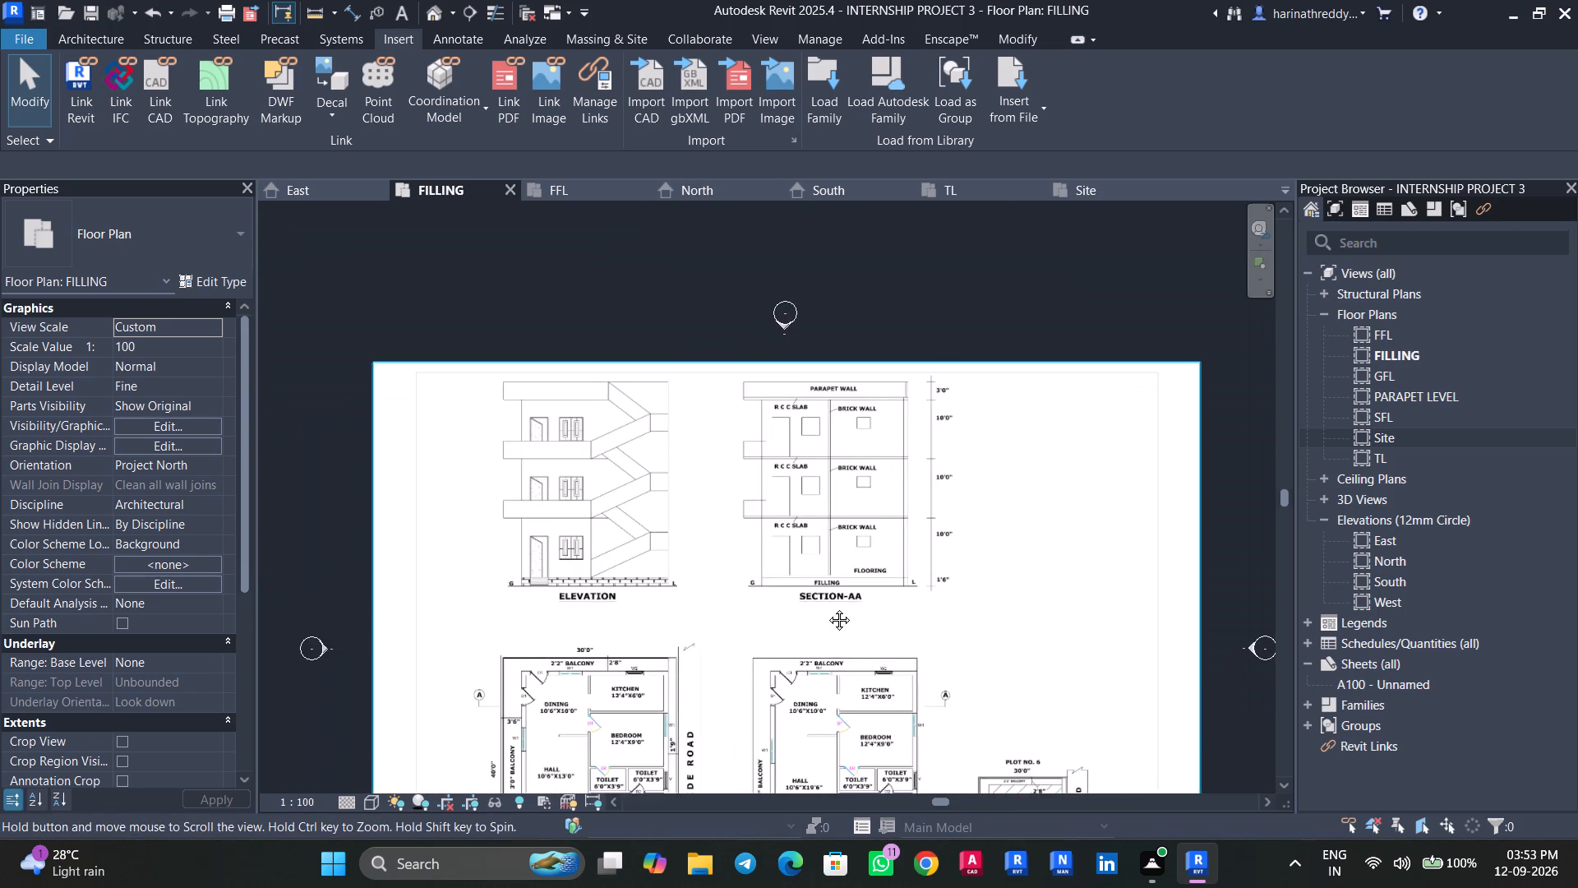
{"action": "middle_click_drag", "start_coordinate": [827, 608], "coordinate": [828, 607]}
{"action": "scroll", "coordinate": [538, 616], "scroll_direction": "up", "scroll_amount": 5}
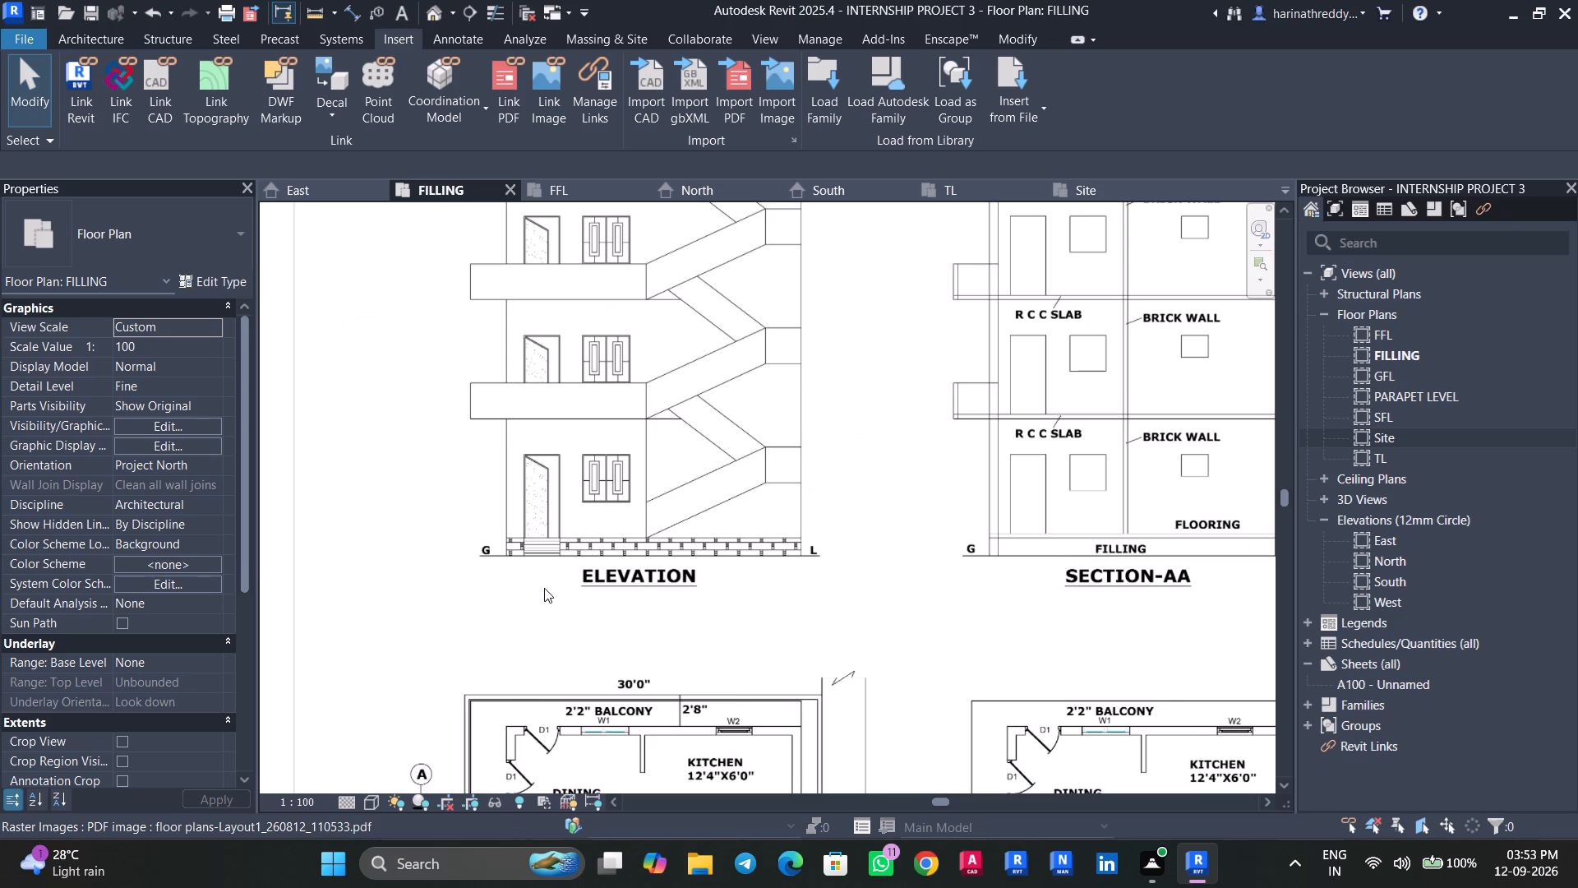
{"action": "scroll", "coordinate": [550, 573], "scroll_direction": "down", "scroll_amount": 1}
{"action": "middle_click_drag", "start_coordinate": [550, 573], "coordinate": [525, 580]}
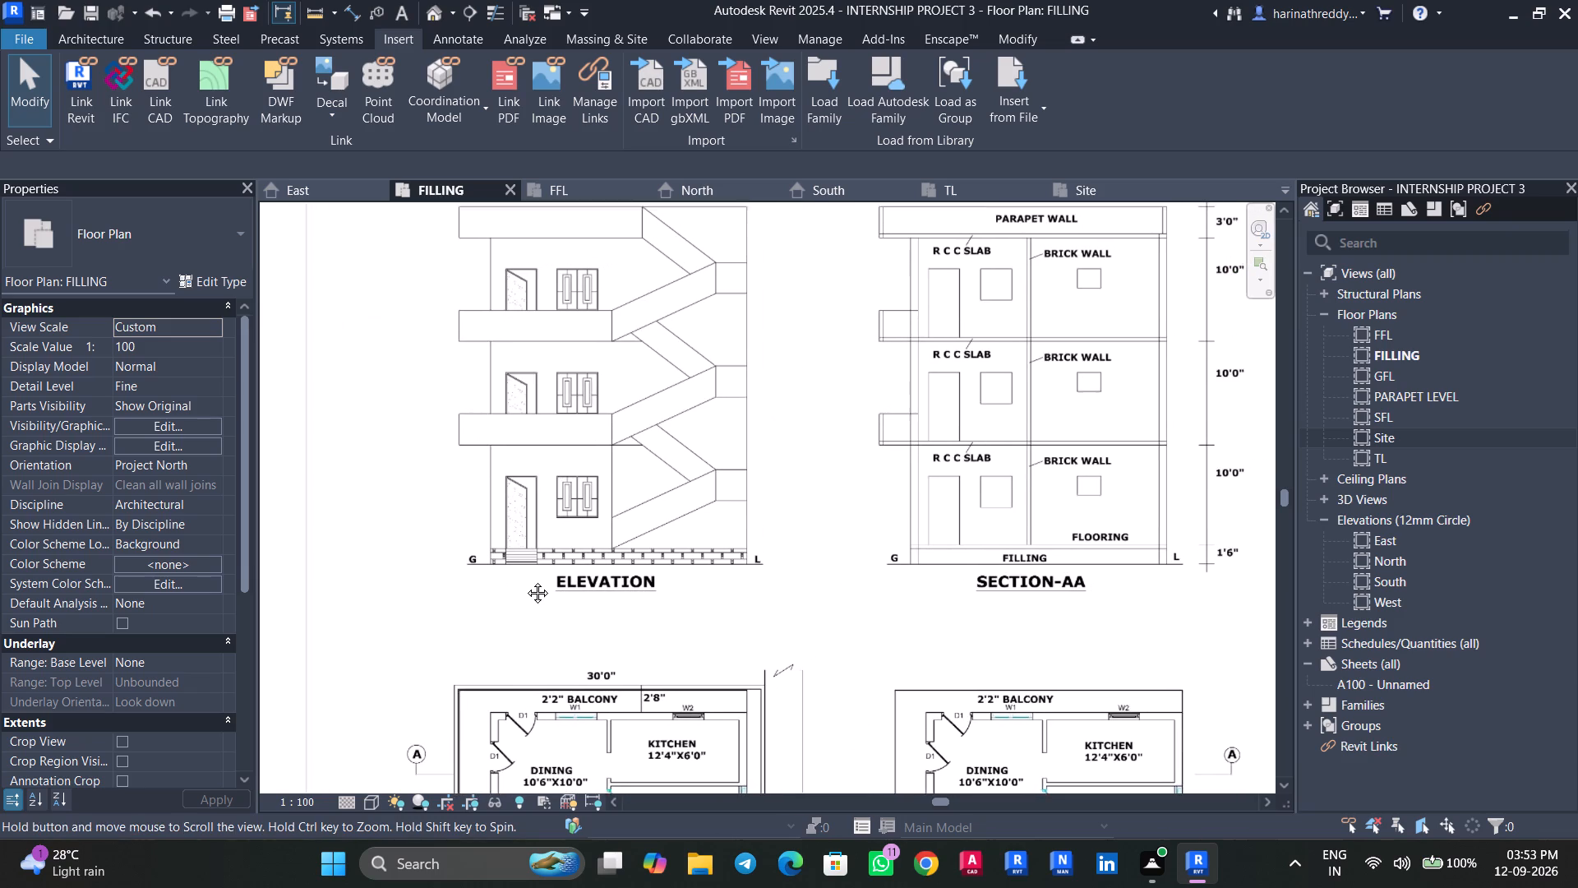
{"action": "middle_click_drag", "start_coordinate": [525, 580], "coordinate": [515, 586]}
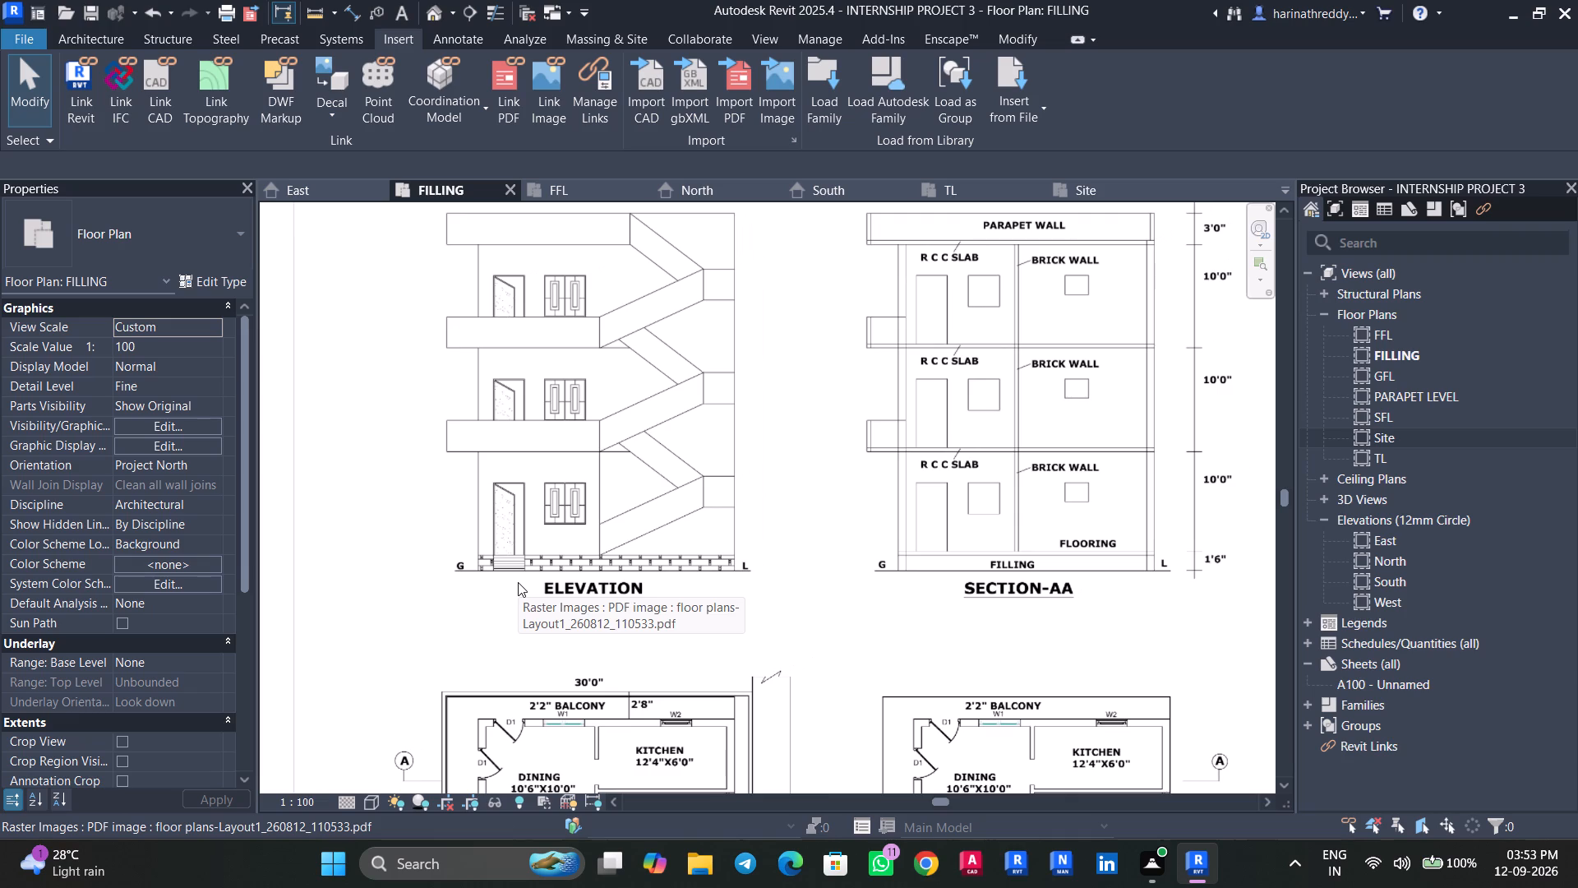
View the building from the front in 3D for comparison with the reference elevation.
{"action": "left_click", "coordinate": [438, 12]}
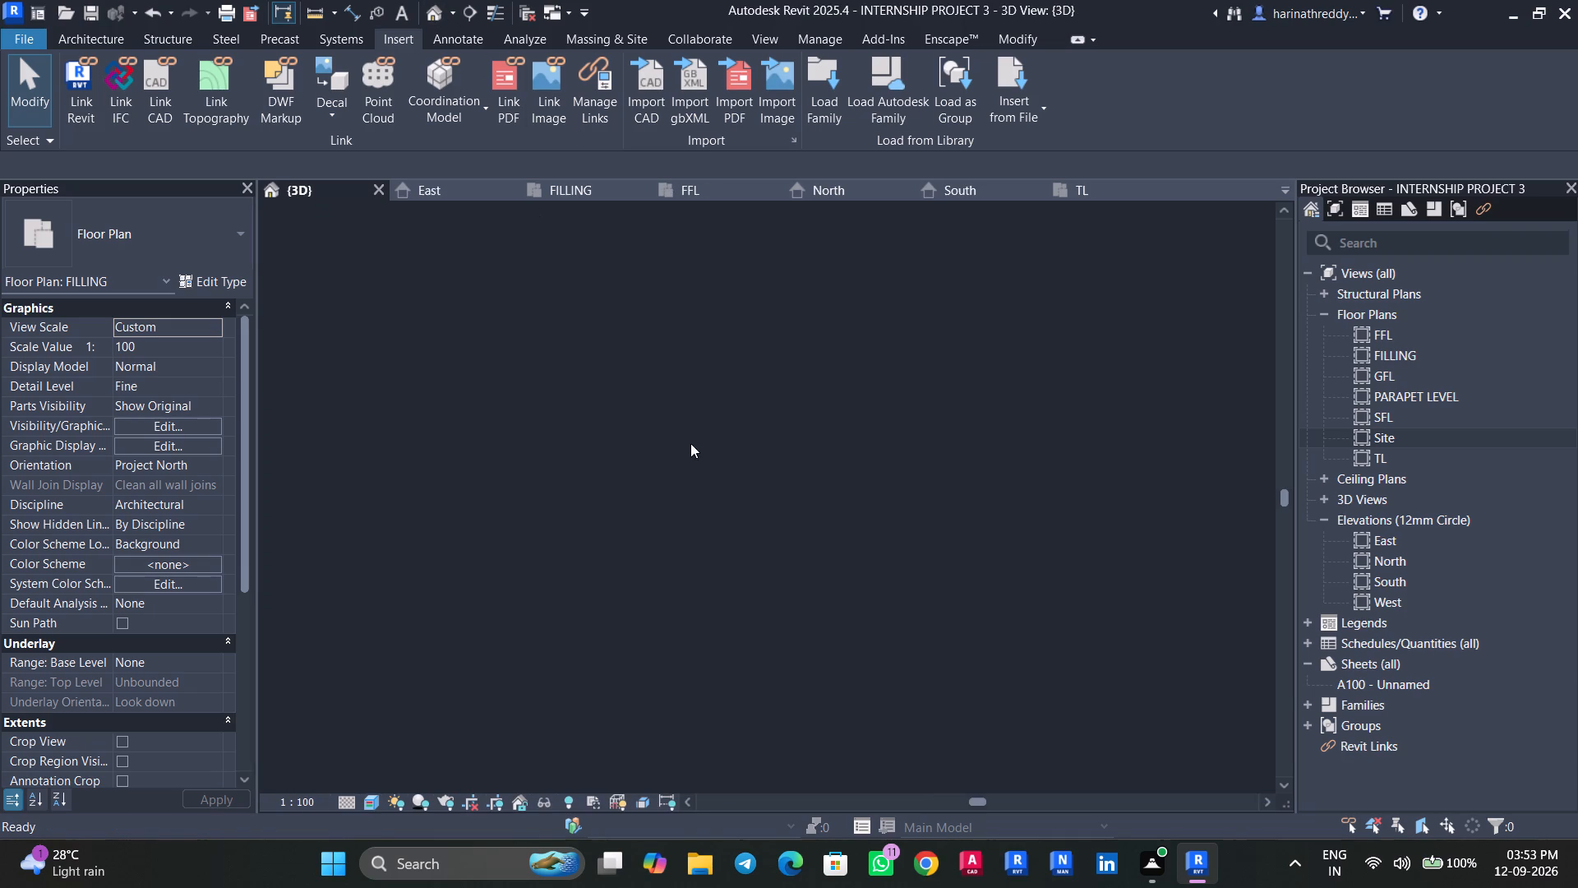
{"action": "left_click", "coordinate": [1193, 294]}
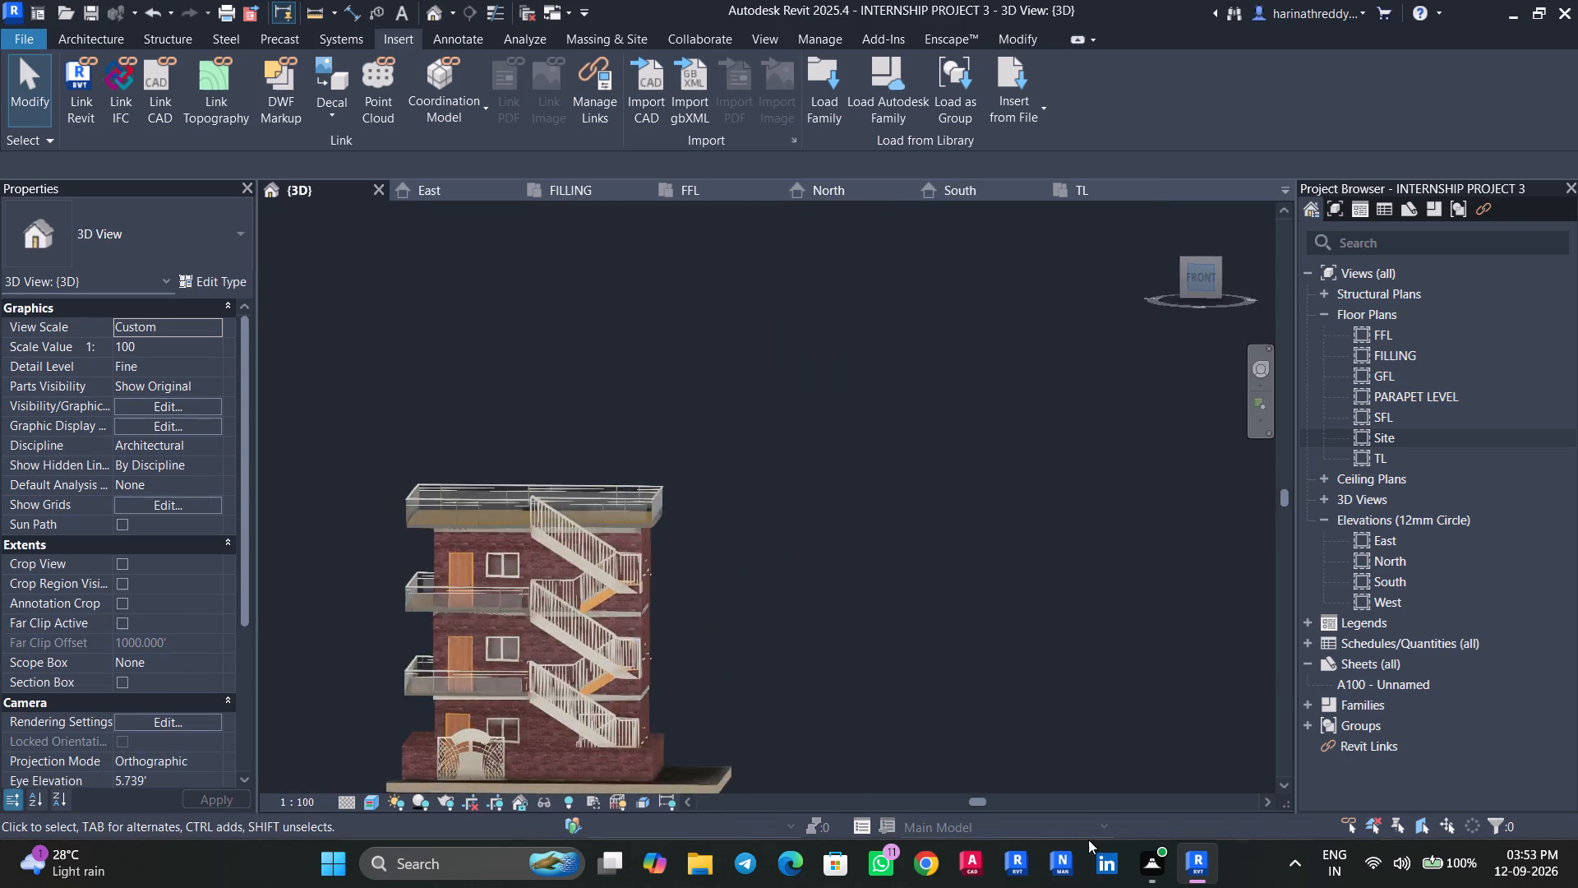
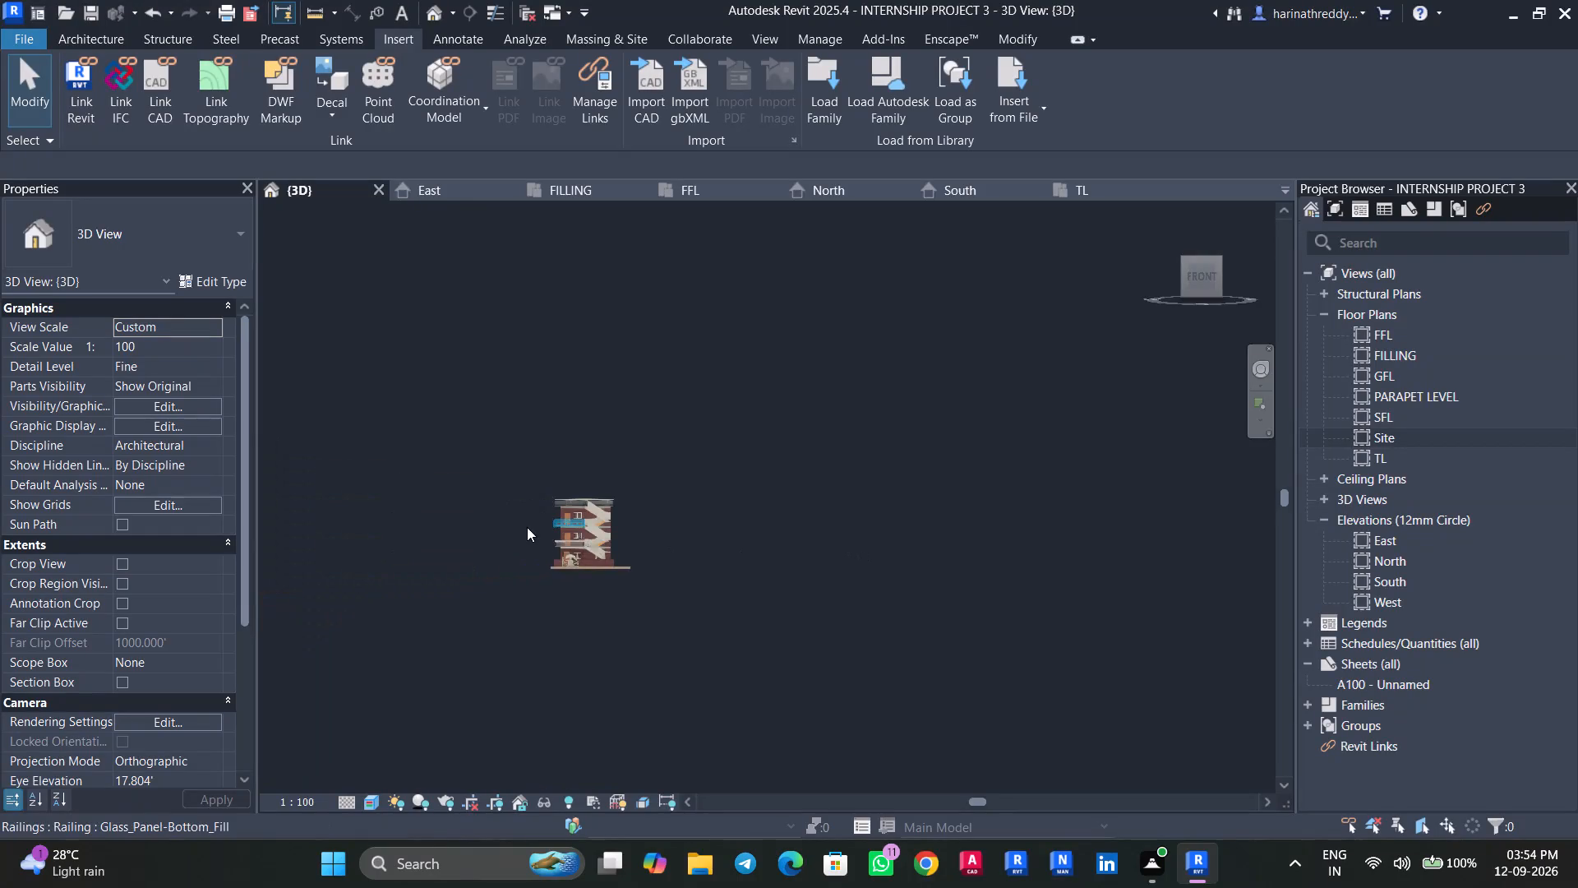
Examine the top-storey exterior walls and their front corner beside the balcony door in the 3D view.
{"action": "scroll", "coordinate": [527, 527], "scroll_direction": "up", "scroll_amount": 14}
{"action": "middle_click_drag", "start_coordinate": [500, 532], "coordinate": [519, 566]}
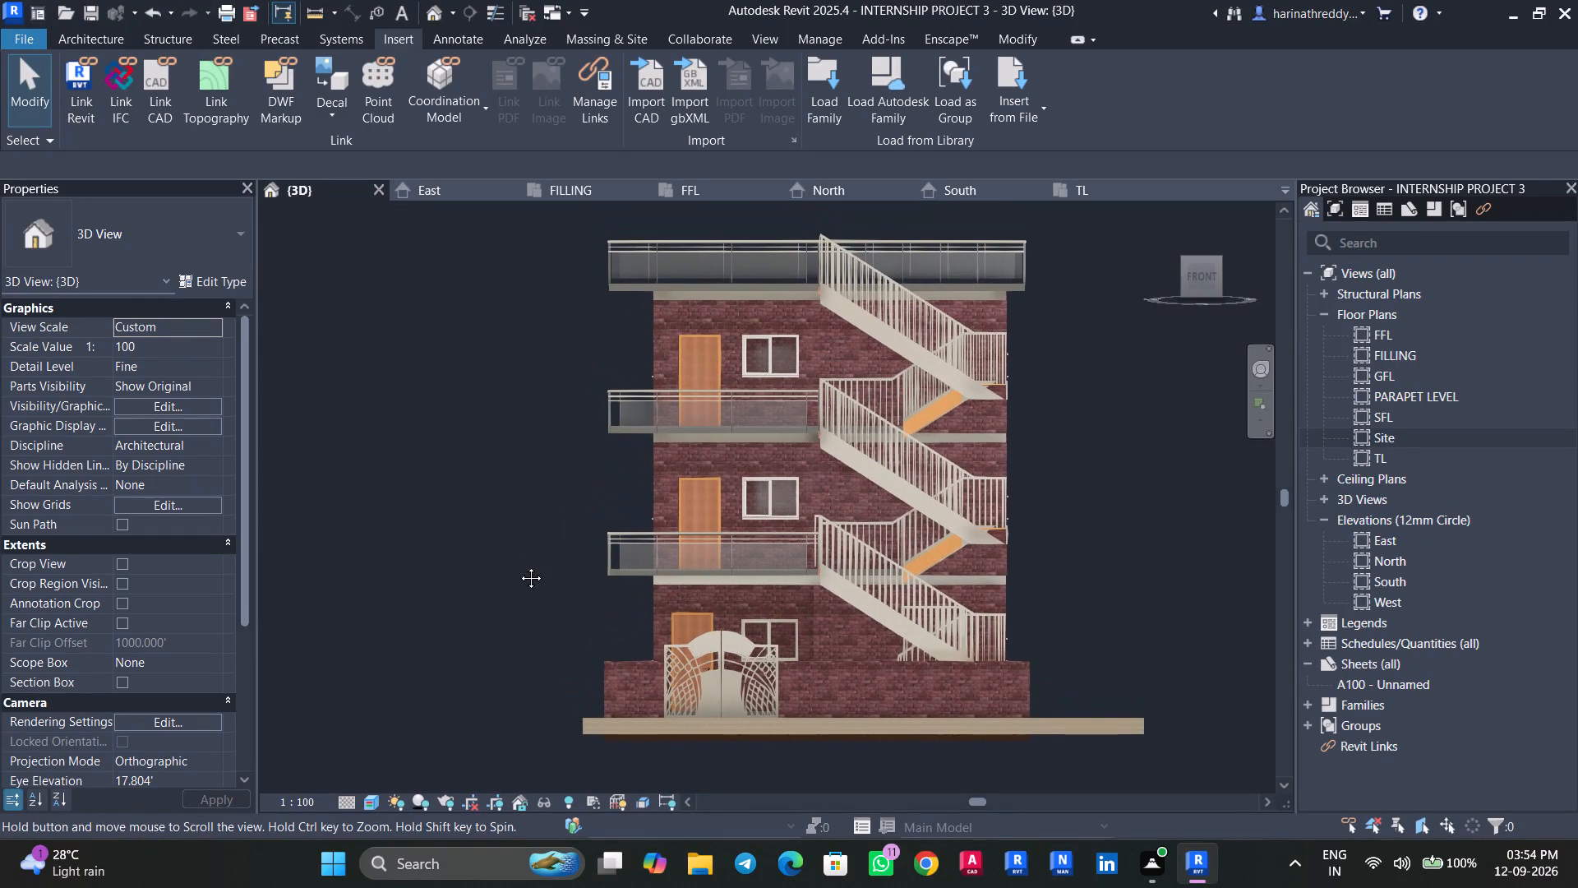
{"action": "middle_click_drag", "start_coordinate": [519, 566], "coordinate": [514, 571]}
{"action": "scroll", "coordinate": [639, 349], "scroll_direction": "up", "scroll_amount": 8}
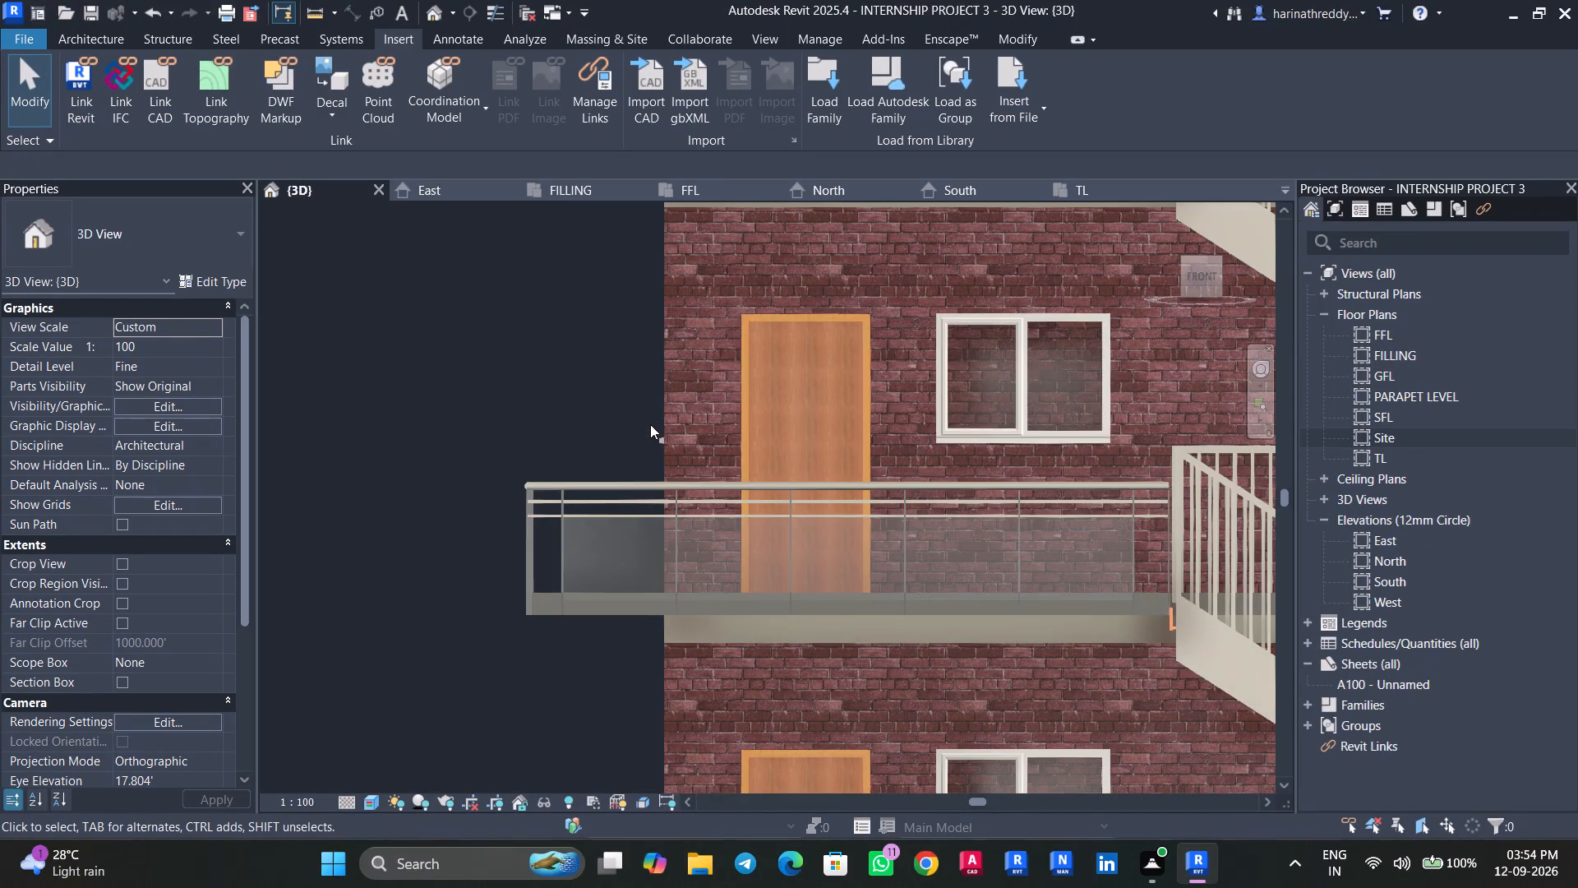
{"action": "left_click", "coordinate": [661, 438]}
{"action": "scroll", "coordinate": [573, 405], "scroll_direction": "down", "scroll_amount": 4}
{"action": "middle_click_drag", "start_coordinate": [558, 399], "coordinate": [630, 474], "text": "shift"}
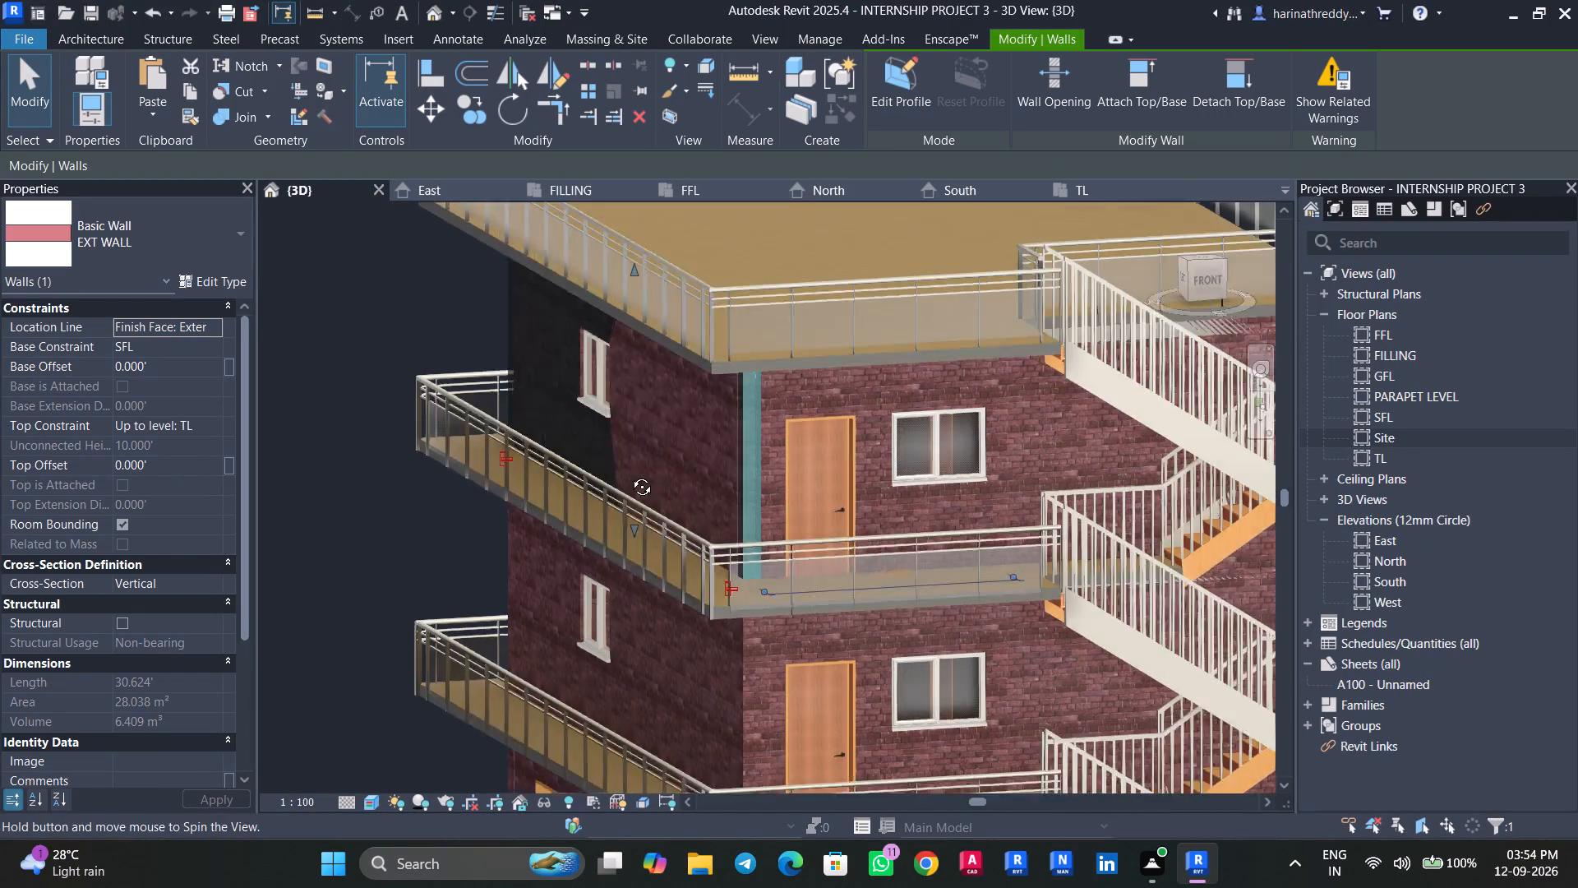
{"action": "middle_click_drag", "start_coordinate": [630, 474], "coordinate": [648, 488], "text": "shift"}
{"action": "key", "text": "Escape"}
{"action": "key", "text": "Escape"}
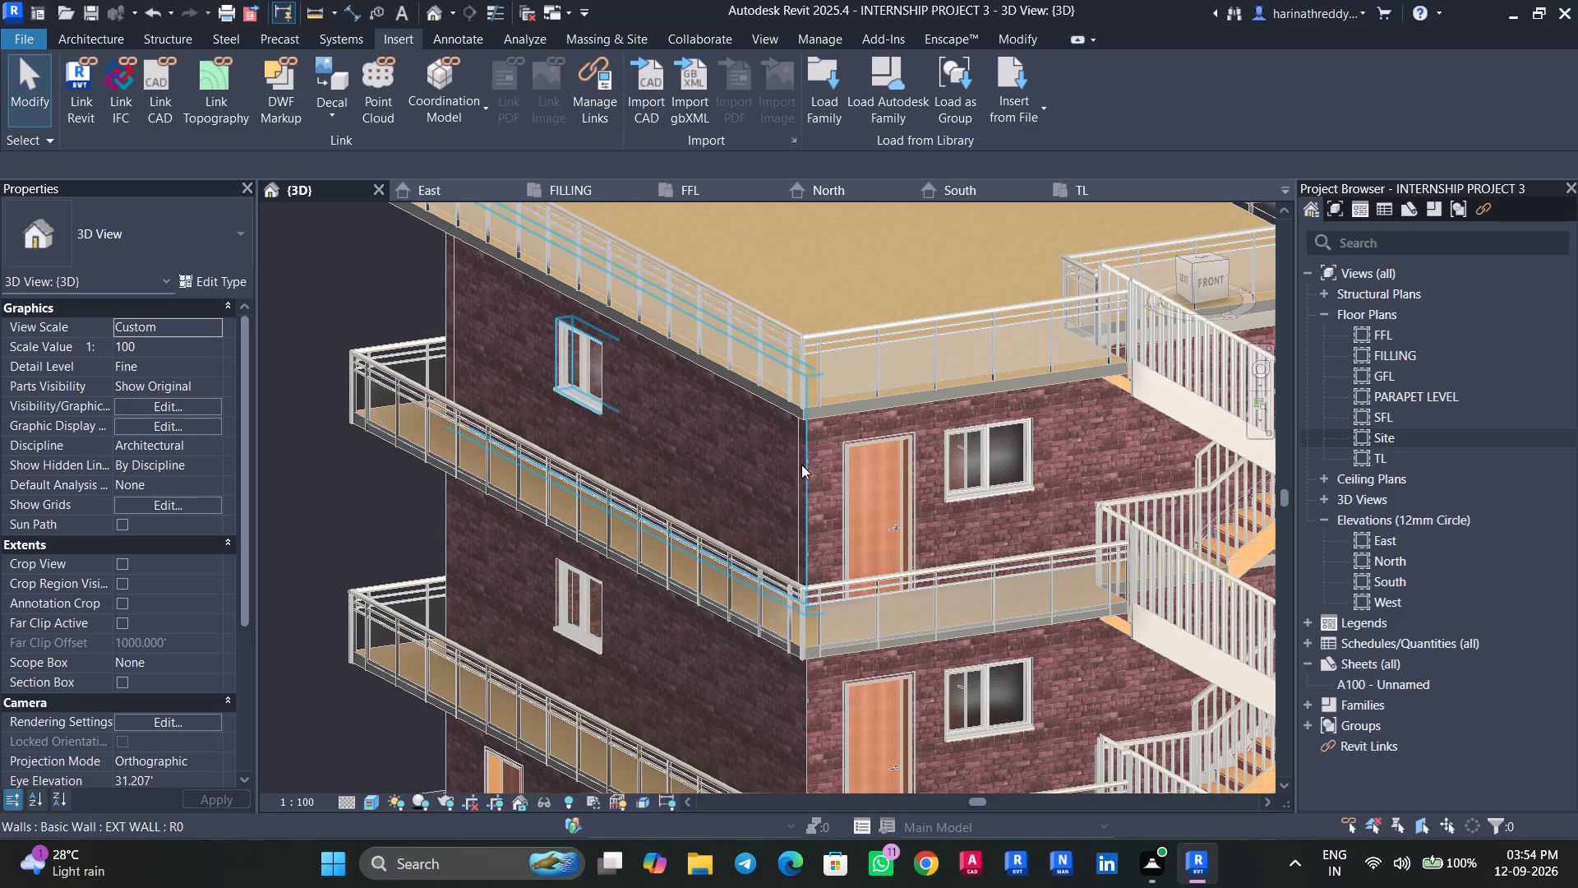
{"action": "left_click", "coordinate": [812, 458]}
{"action": "key", "text": "Escape"}
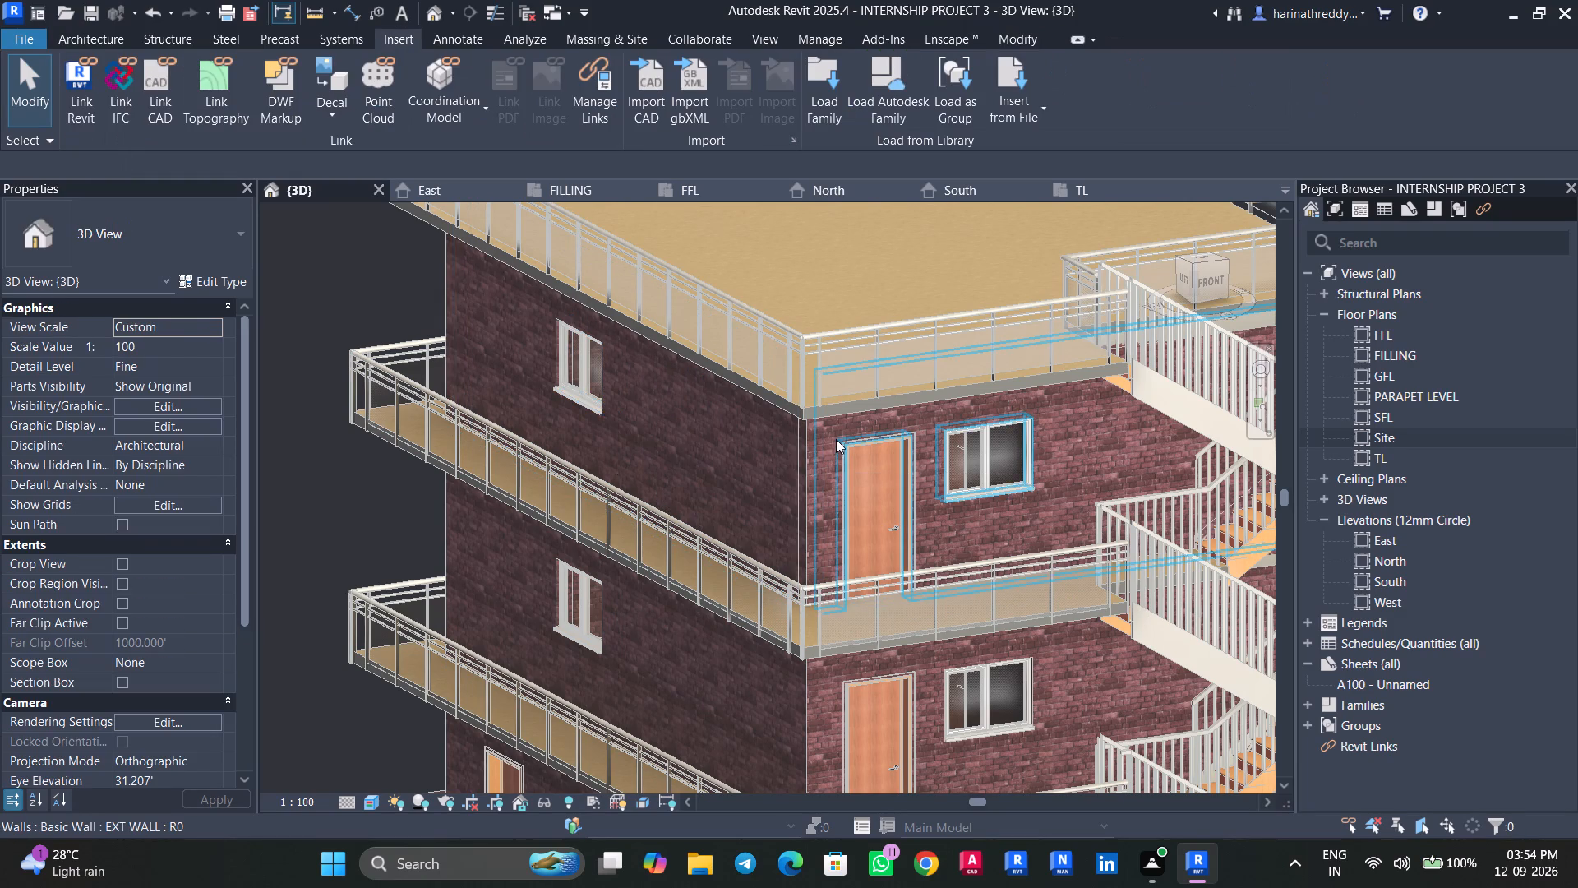
{"action": "left_click", "coordinate": [836, 439]}
{"action": "key", "text": "Escape"}
{"action": "key", "text": "Escape"}
Examine the whole building and the middle-storey EXT WALL on the side with the long balconies.
{"action": "scroll", "coordinate": [502, 571], "scroll_direction": "down", "scroll_amount": 9}
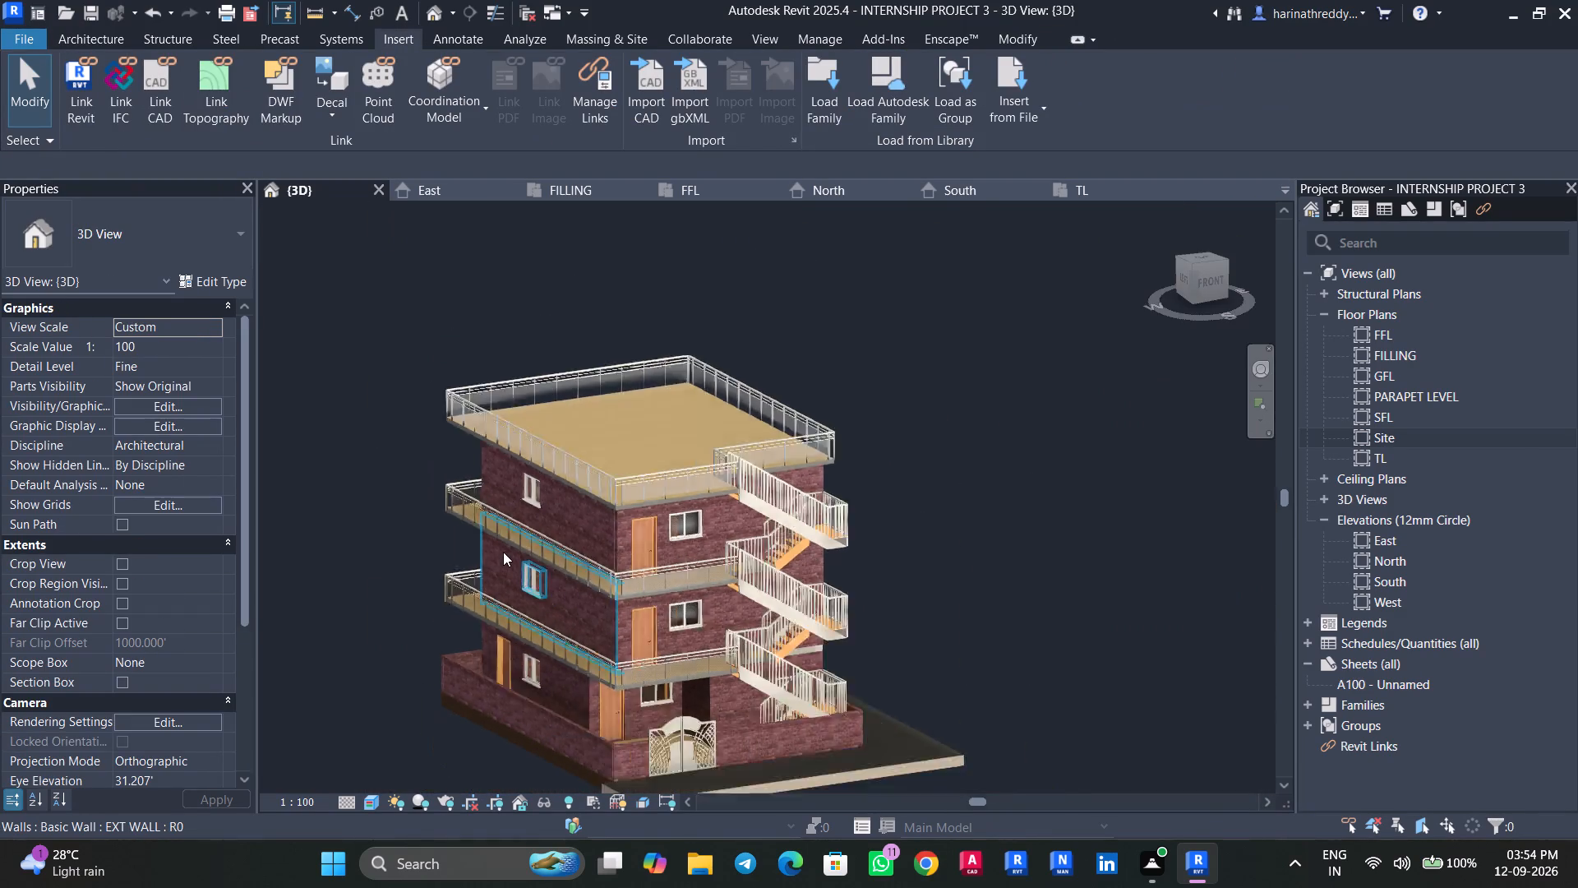
{"action": "scroll", "coordinate": [503, 552], "scroll_direction": "down", "scroll_amount": 1}
{"action": "middle_click_drag", "start_coordinate": [949, 665], "coordinate": [1068, 615]}
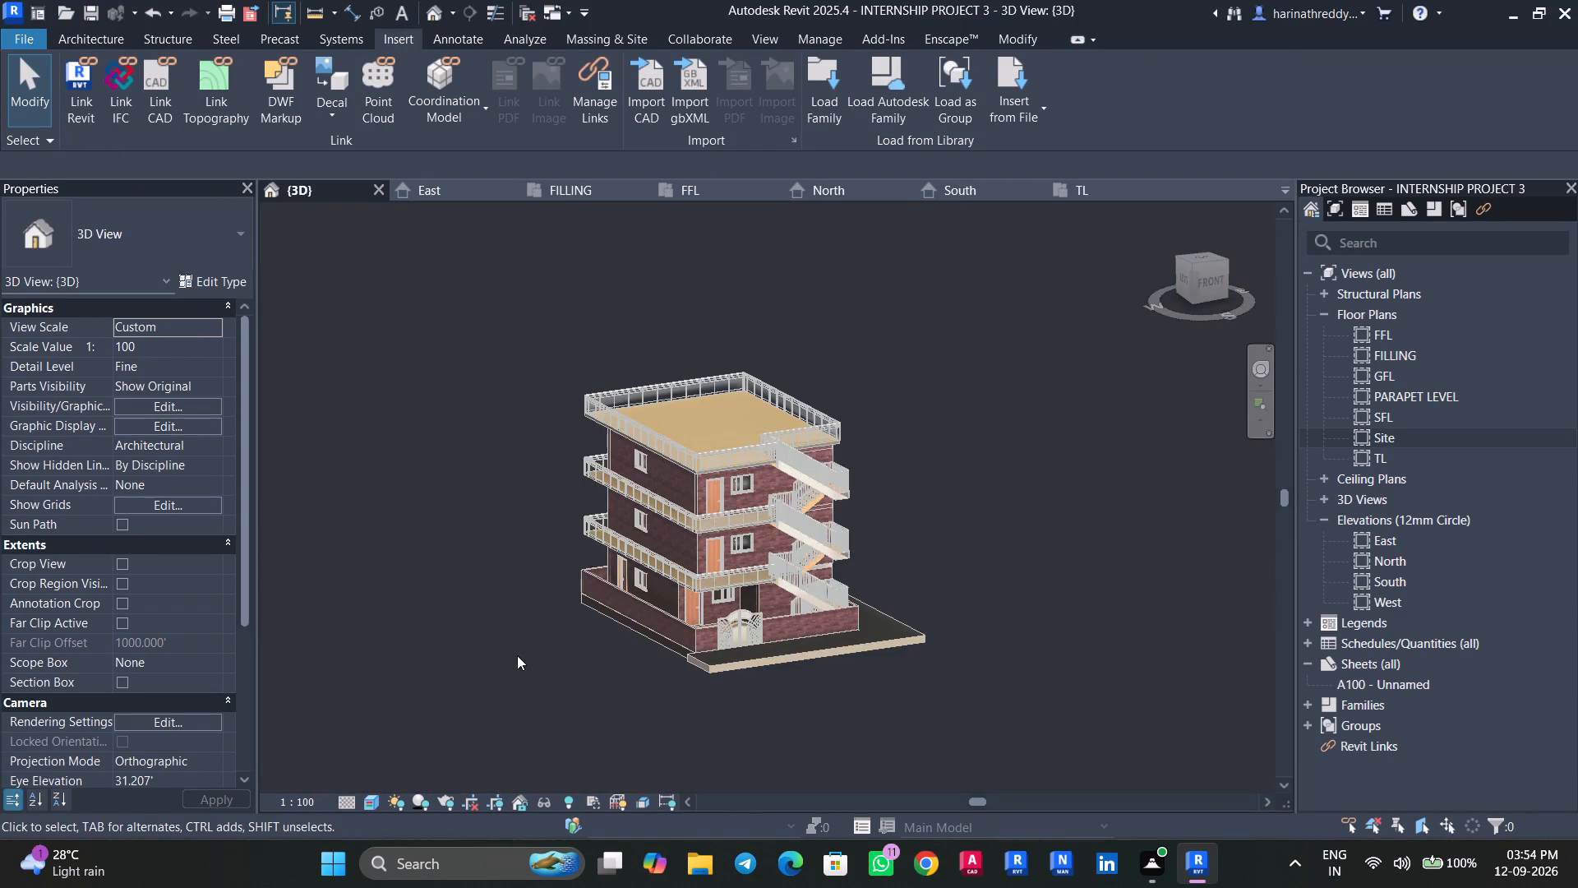
{"action": "scroll", "coordinate": [765, 660], "scroll_direction": "up", "scroll_amount": 5}
{"action": "scroll", "coordinate": [896, 710], "scroll_direction": "down", "scroll_amount": 3}
{"action": "middle_click_drag", "start_coordinate": [896, 710], "coordinate": [935, 716]}
{"action": "middle_click_drag", "start_coordinate": [935, 716], "coordinate": [945, 767], "text": "shift"}
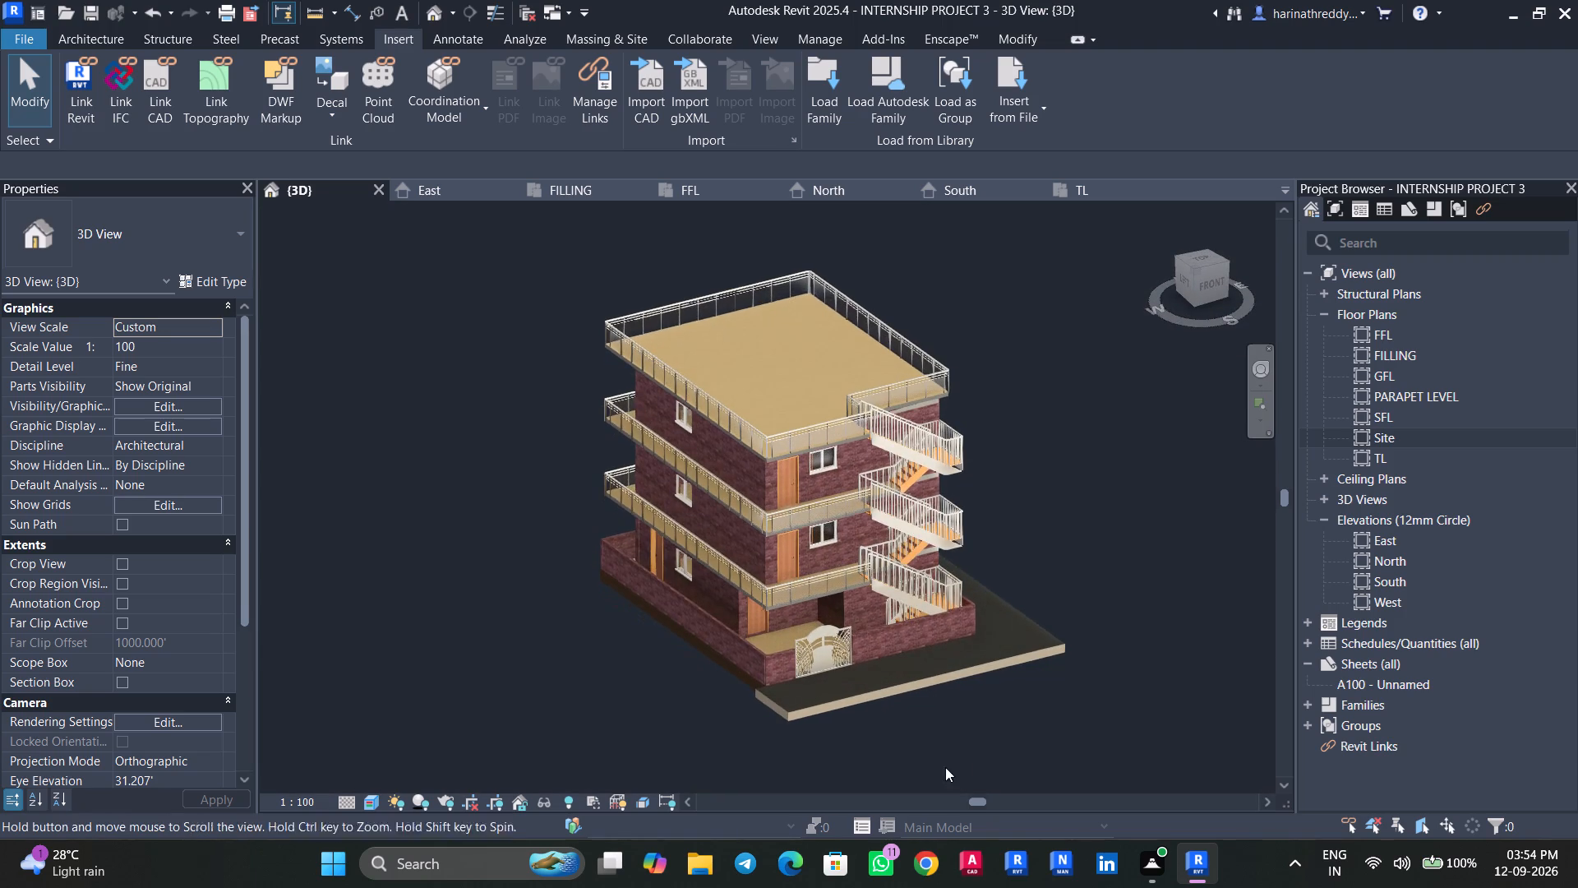
{"action": "middle_click", "coordinate": [953, 742]}
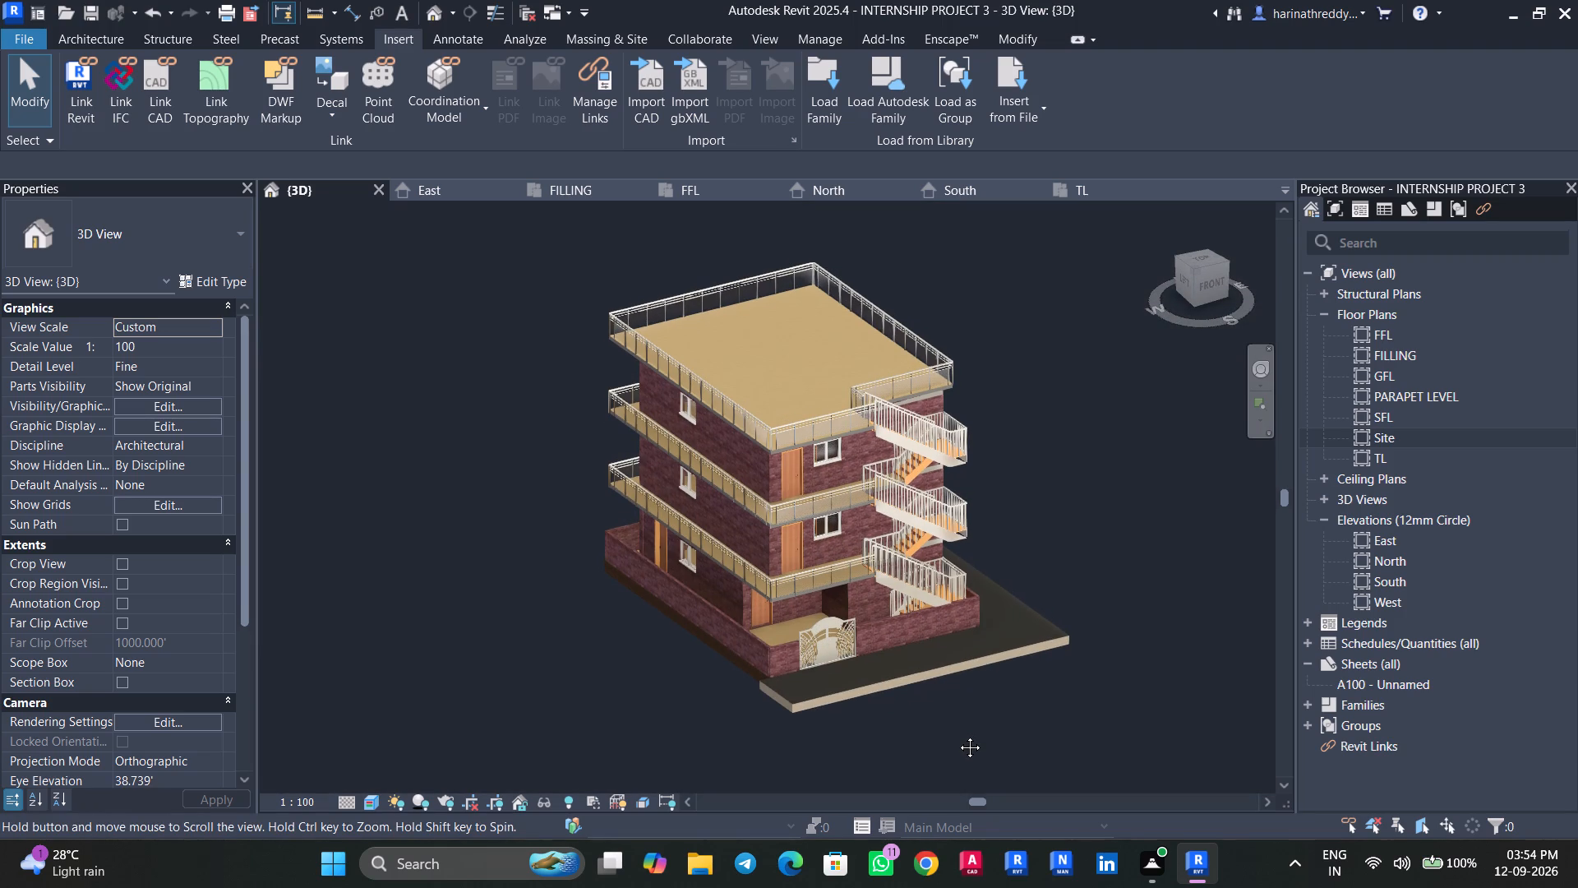
{"action": "scroll", "coordinate": [707, 539], "scroll_direction": "up", "scroll_amount": 12}
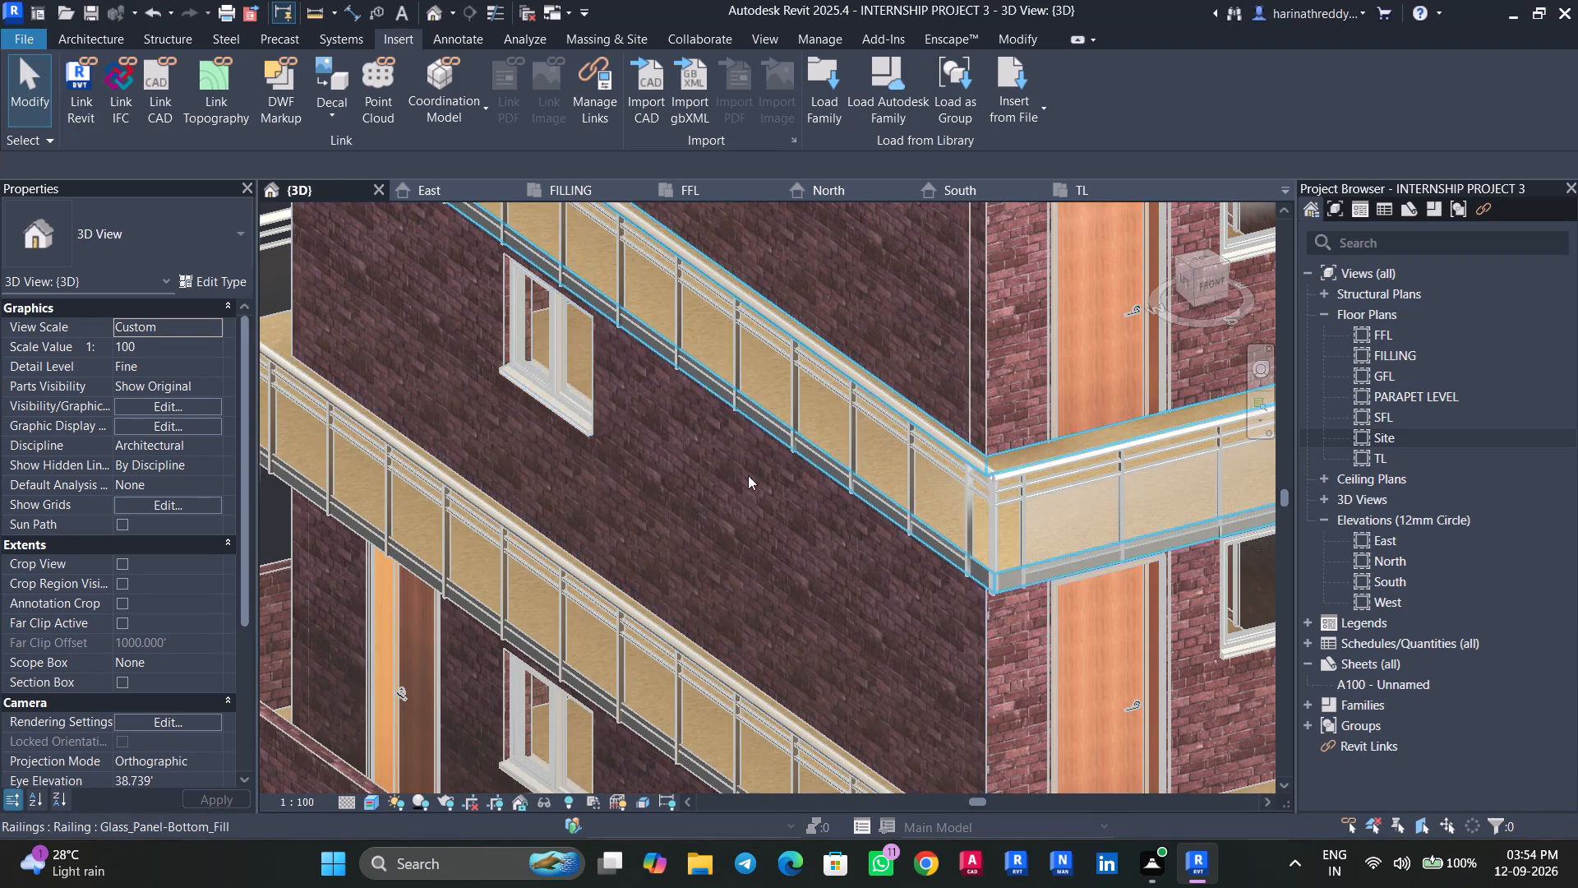
{"action": "left_click", "coordinate": [719, 486]}
{"action": "scroll", "coordinate": [719, 514], "scroll_direction": "down", "scroll_amount": 7}
{"action": "middle_click_drag", "start_coordinate": [721, 514], "coordinate": [736, 511], "text": "shift"}
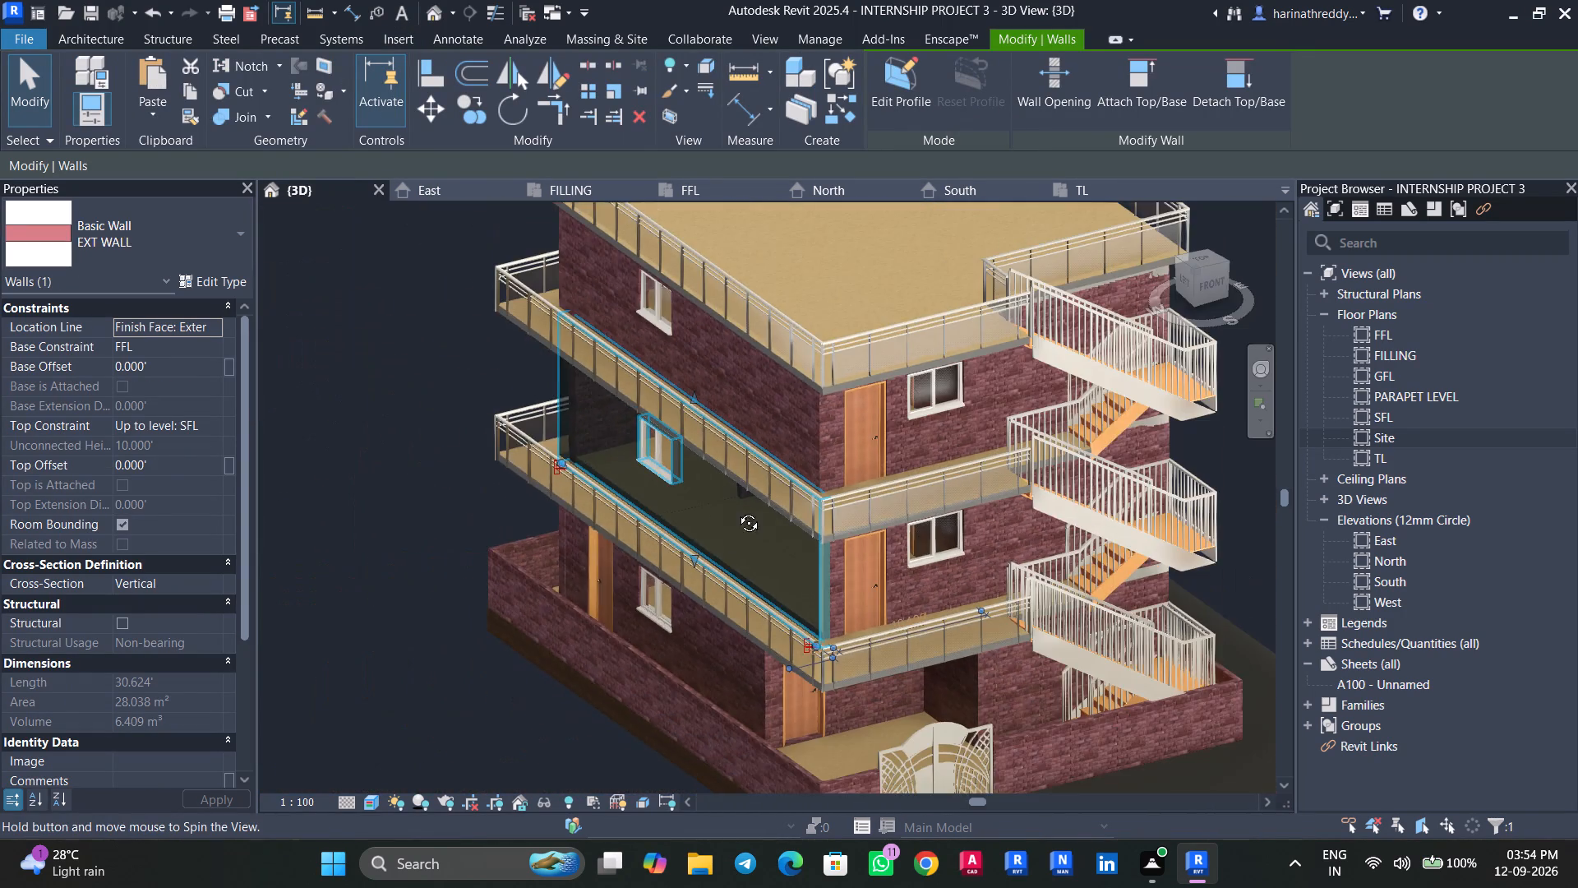
{"action": "middle_click_drag", "start_coordinate": [736, 511], "coordinate": [964, 531], "text": "shift"}
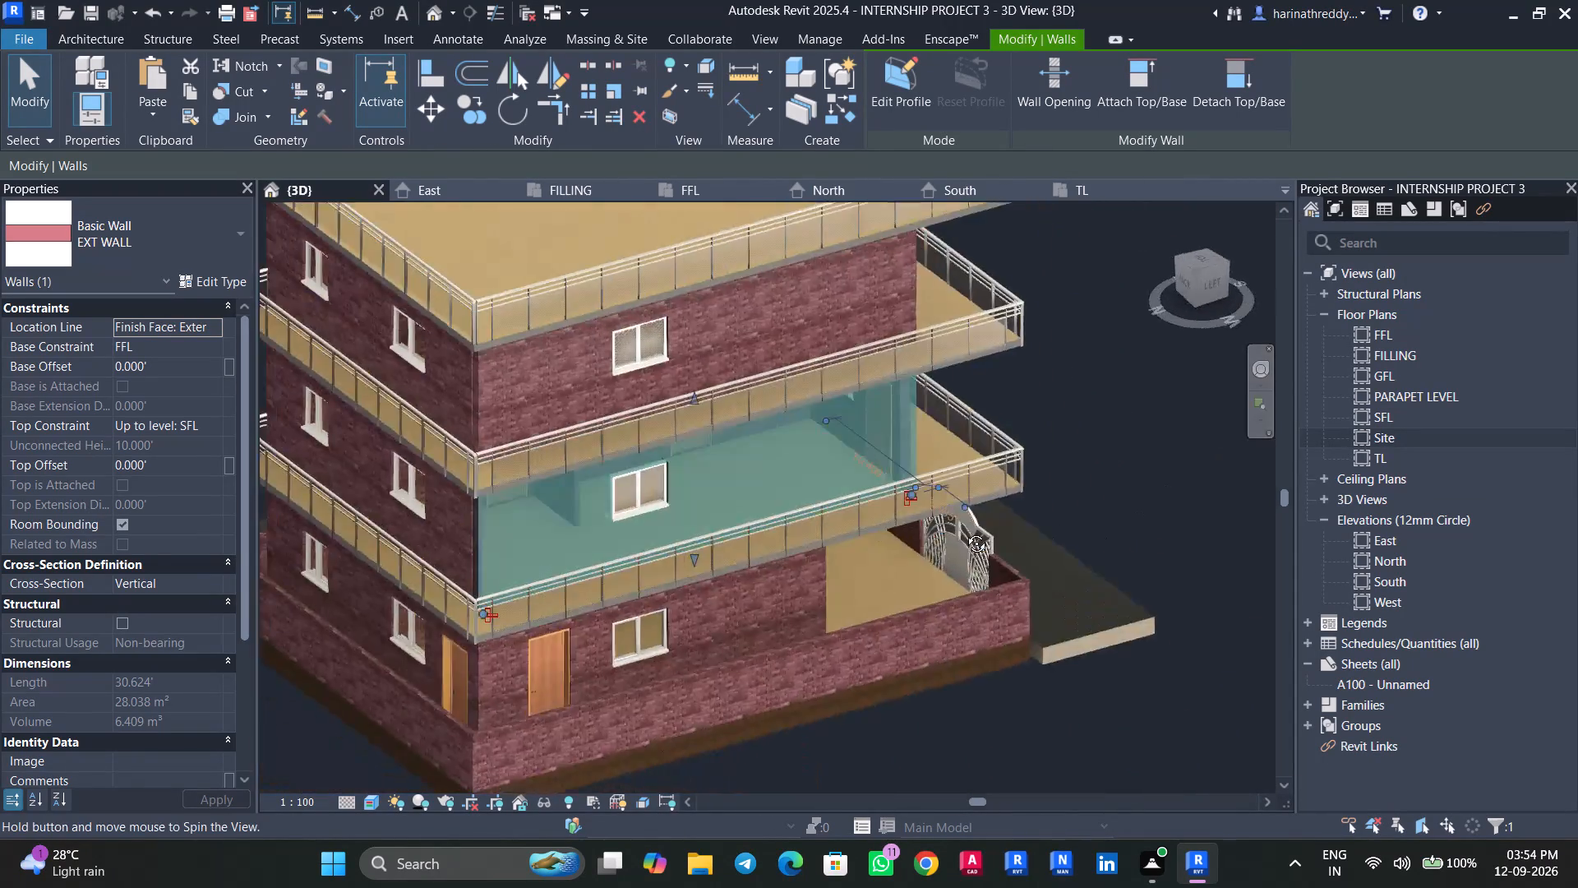
{"action": "middle_click_drag", "start_coordinate": [964, 531], "coordinate": [864, 580], "text": "shift"}
{"action": "key", "text": "Escape"}
{"action": "key", "text": "Escape"}
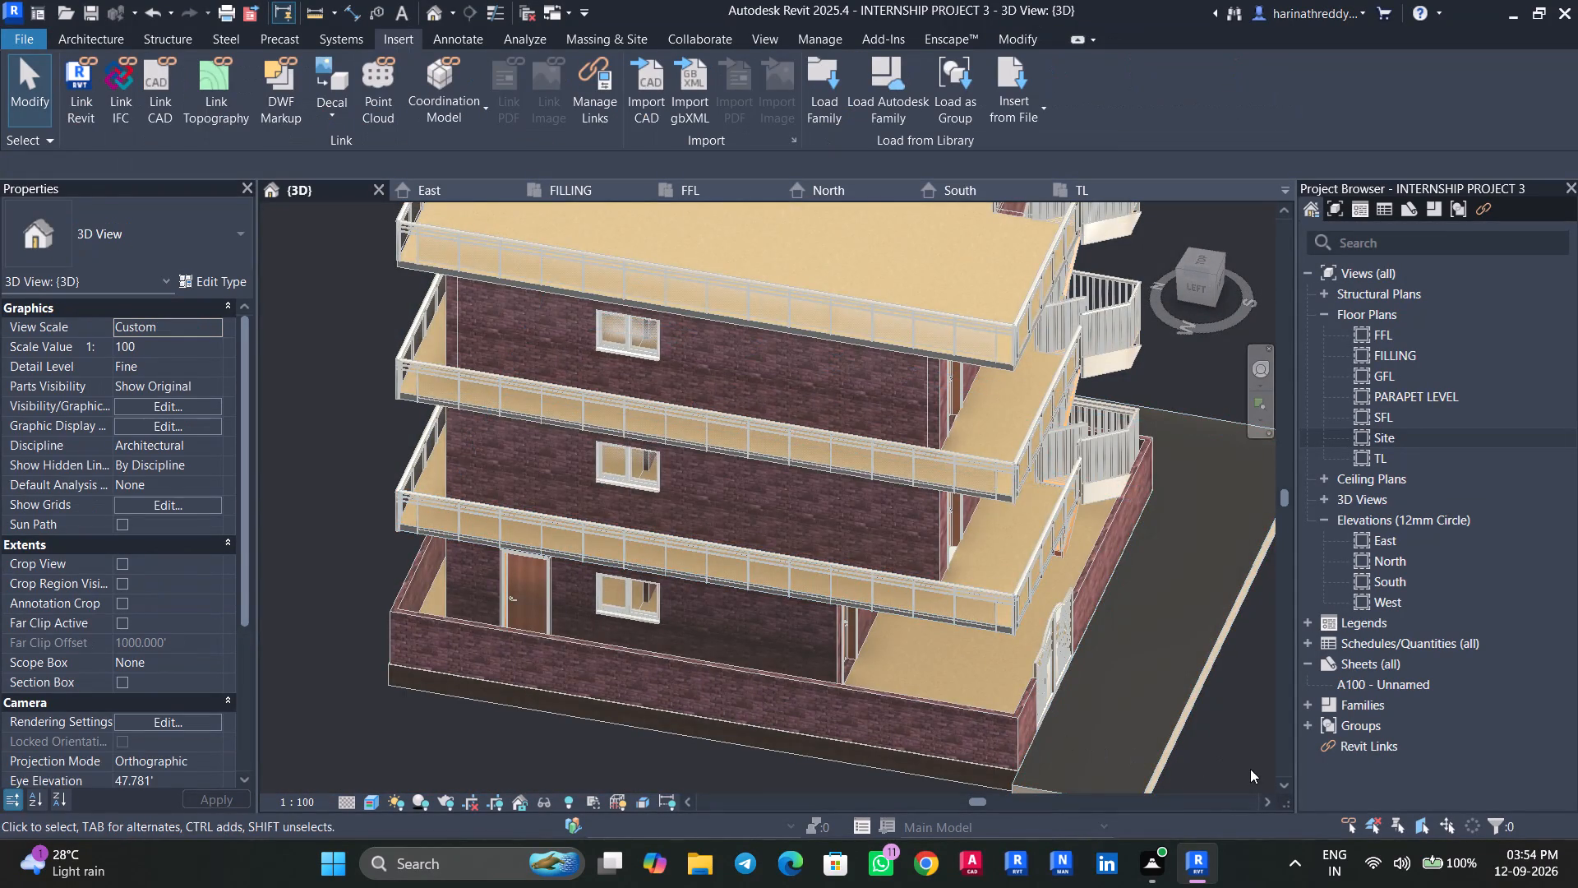
Inspect the ground-level outer flooring inside the compound wall near the gate.
{"action": "middle_click_drag", "start_coordinate": [1248, 766], "coordinate": [1247, 690], "text": "shift"}
{"action": "left_click", "coordinate": [958, 676]}
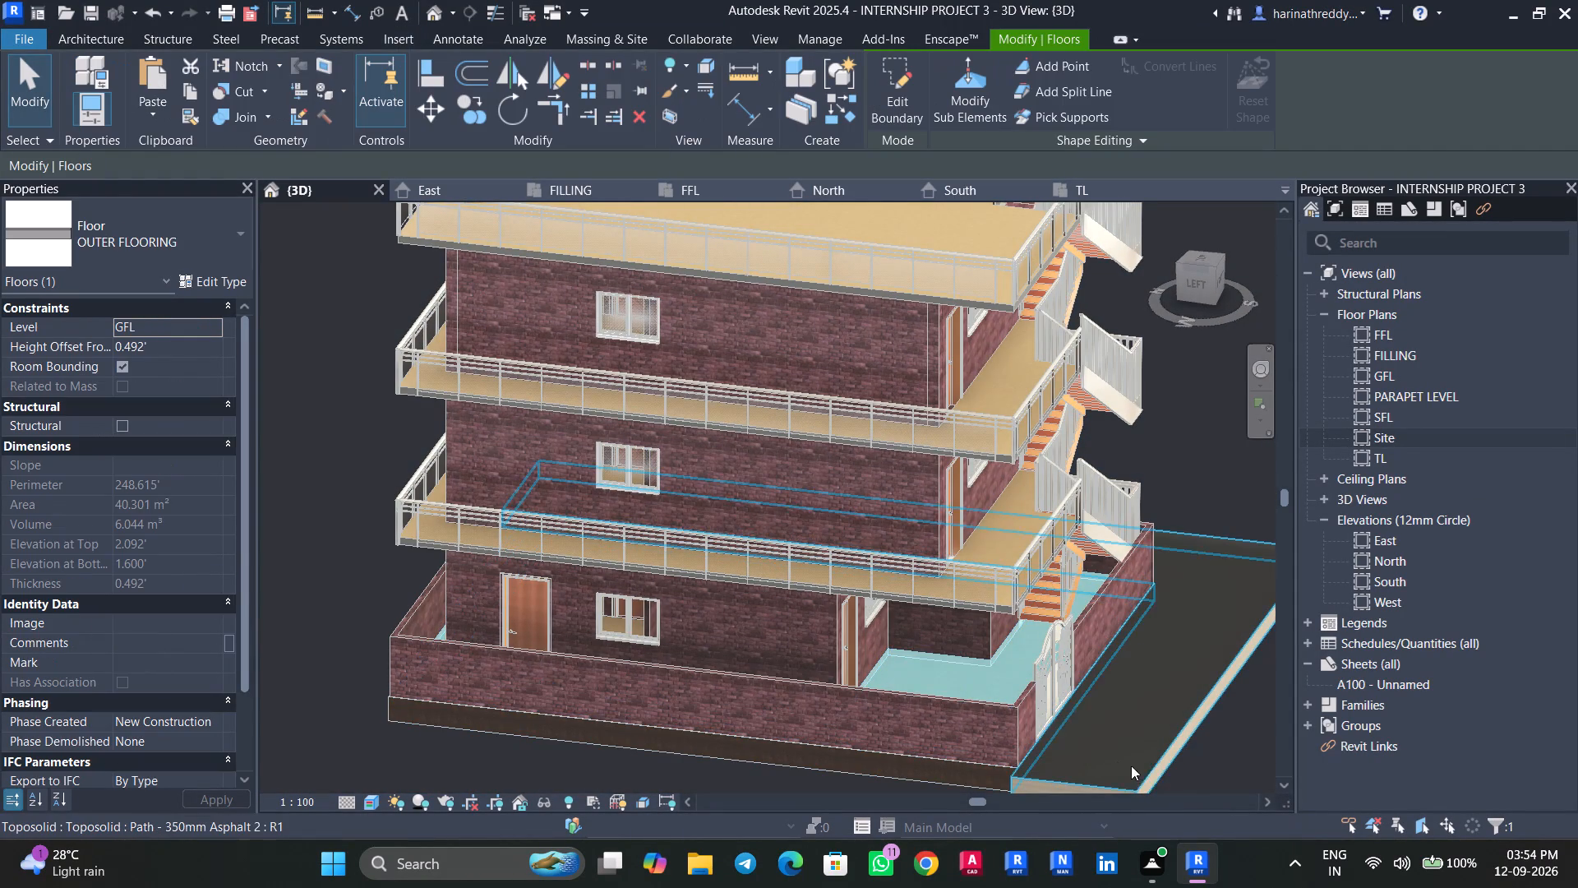
{"action": "middle_click_drag", "start_coordinate": [1228, 774], "coordinate": [1145, 674]}
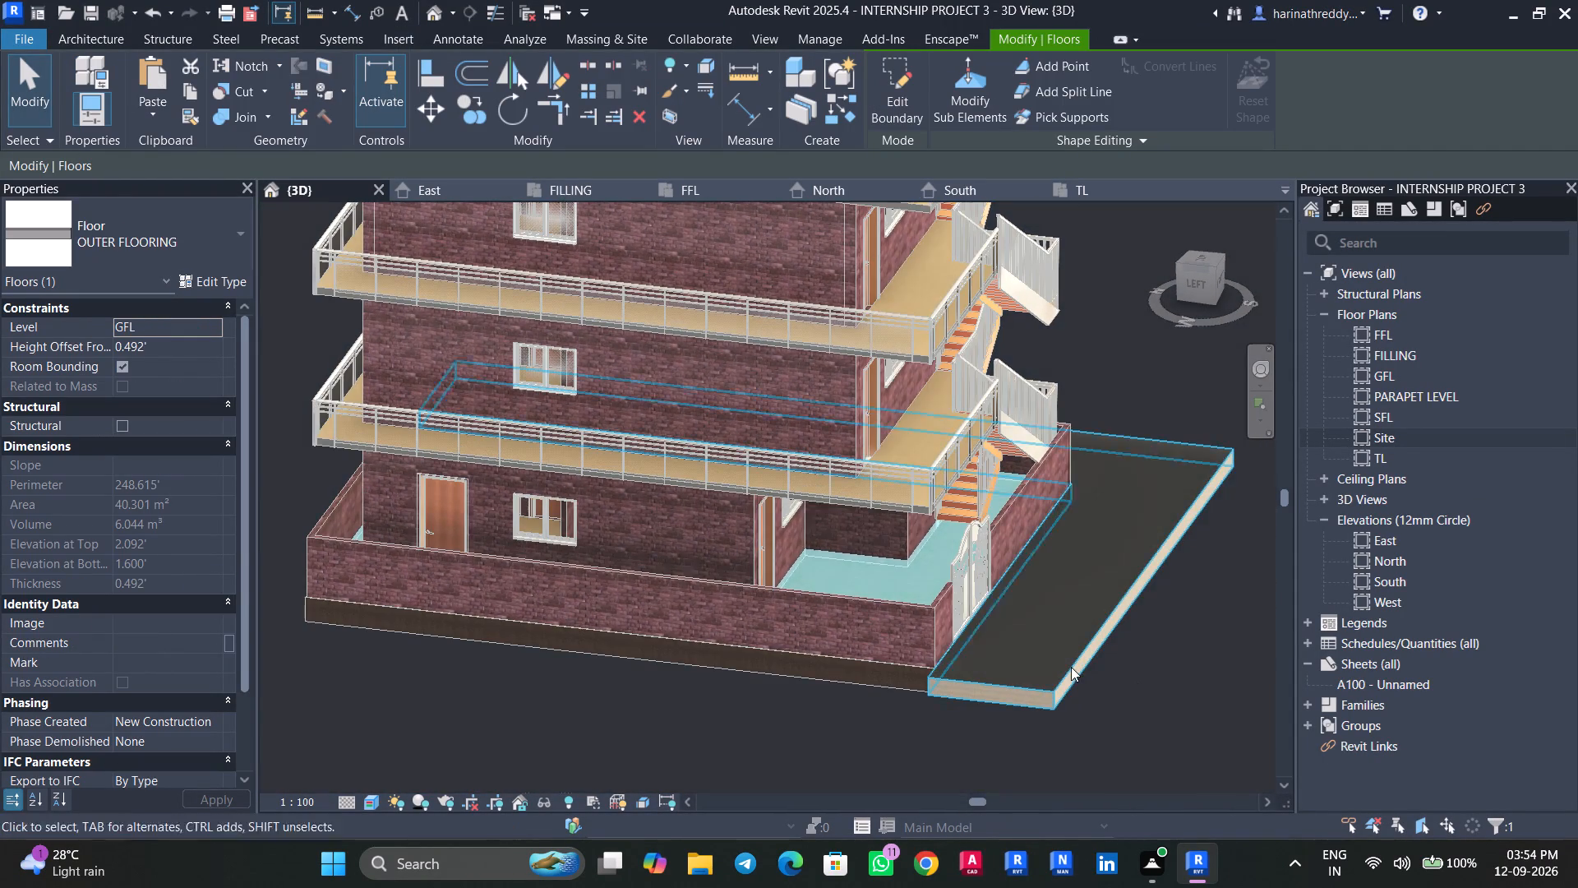
{"action": "key", "text": "Escape"}
{"action": "key", "text": "Escape"}
{"action": "left_click", "coordinate": [802, 560]}
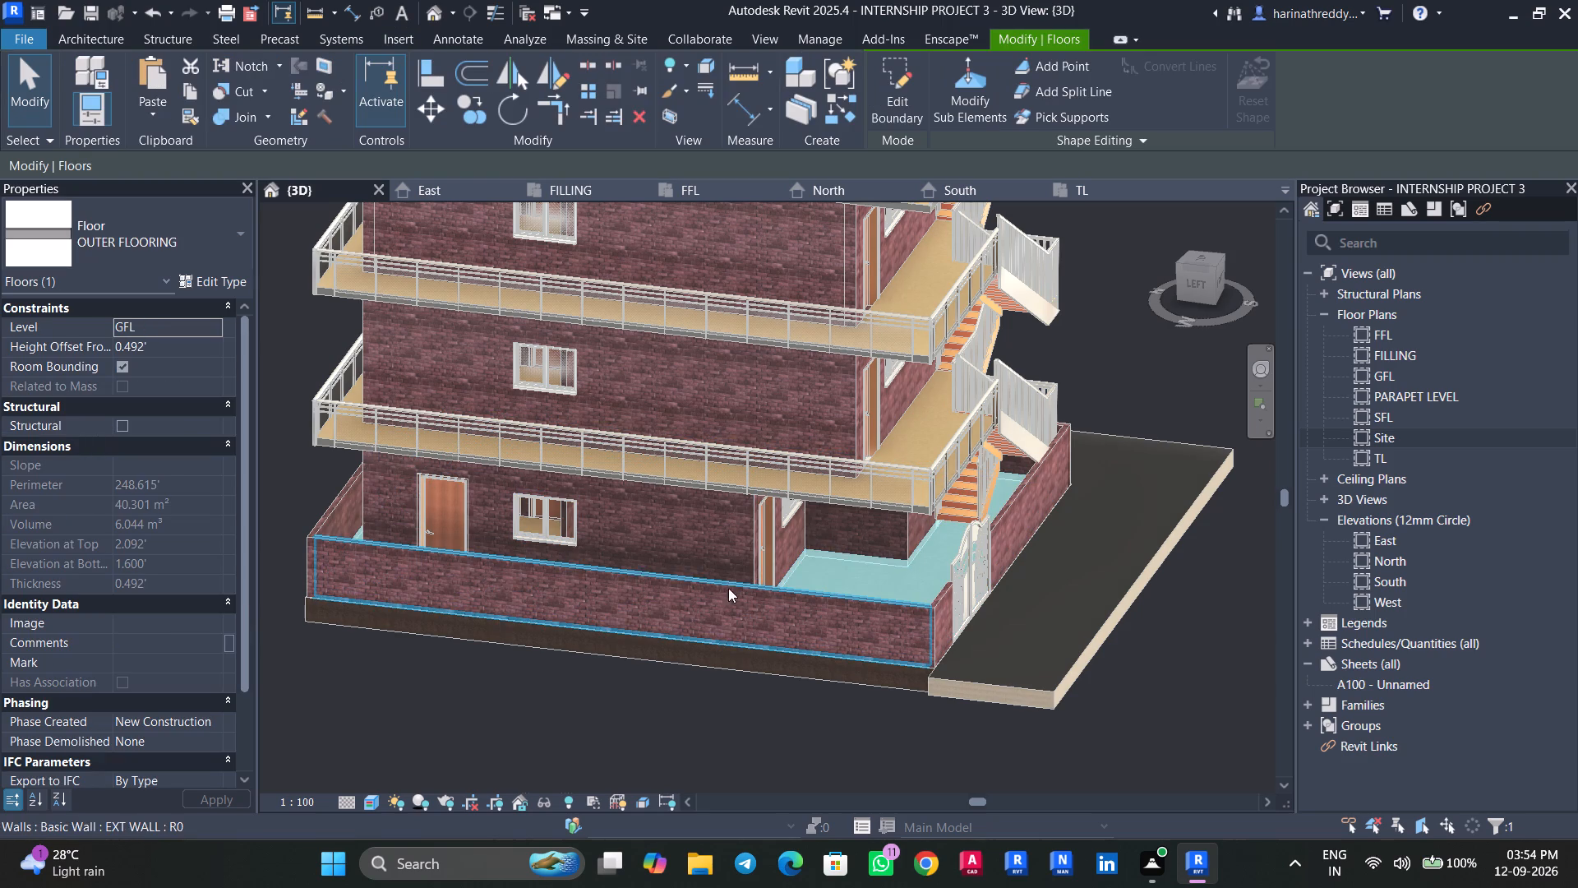
{"action": "key", "text": "Escape"}
{"action": "key", "text": "Escape"}
{"action": "scroll", "coordinate": [845, 722], "scroll_direction": "down", "scroll_amount": 6}
{"action": "middle_click_drag", "start_coordinate": [1115, 733], "coordinate": [1054, 746], "text": "shift"}
{"action": "scroll", "coordinate": [976, 714], "scroll_direction": "up", "scroll_amount": 7}
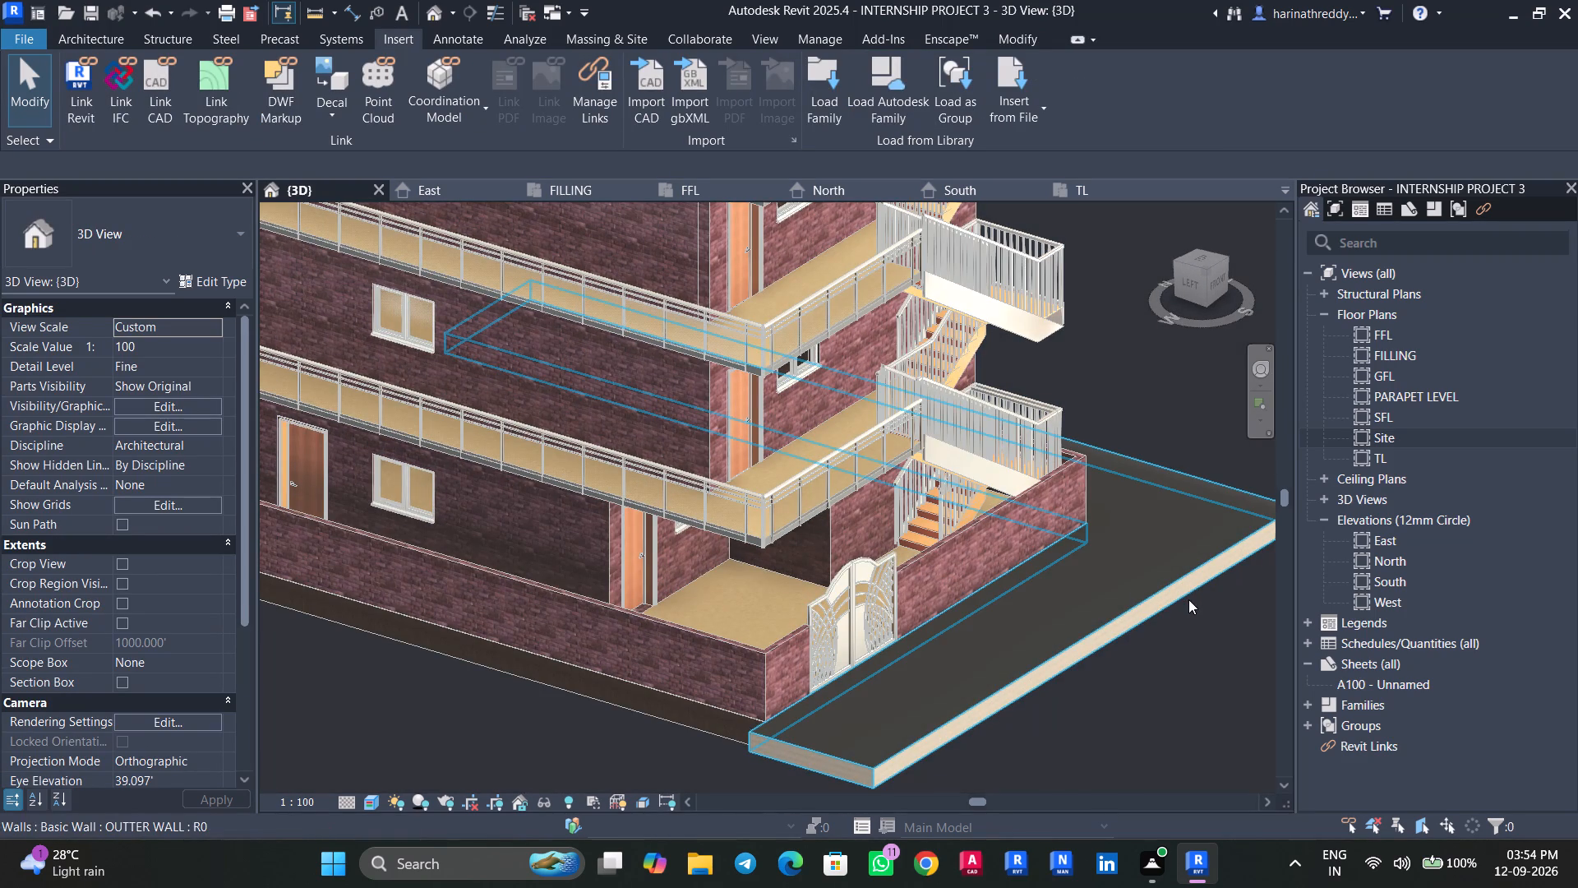
Inspect the asphalt path toposolid from below and around the compound wall, along with the building's rear and front sides.
{"action": "left_click", "coordinate": [957, 628]}
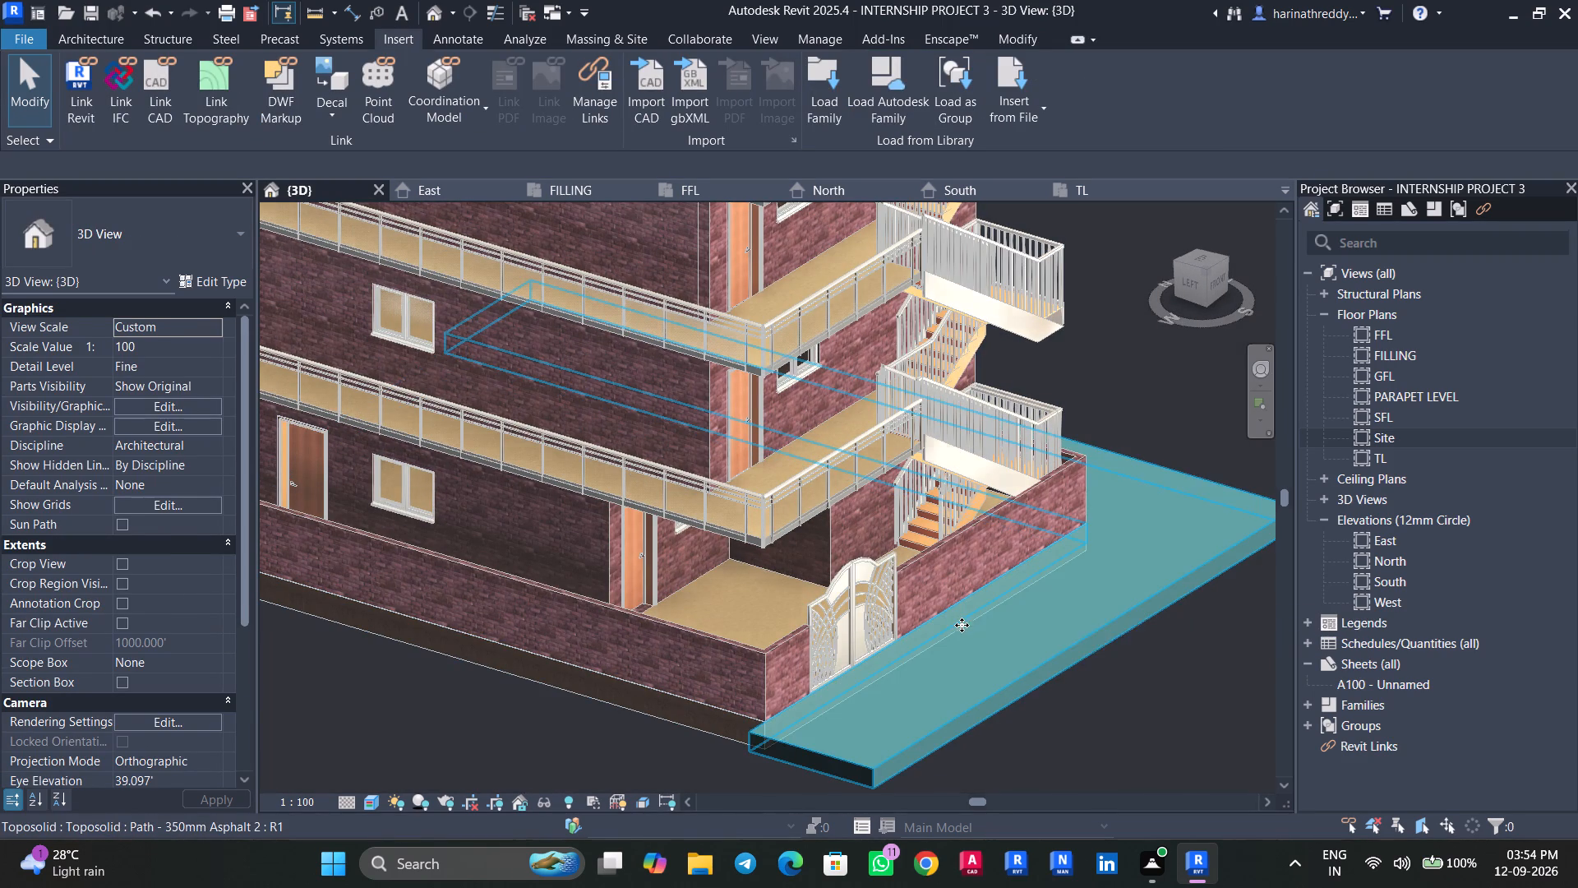
{"action": "key", "text": "Escape"}
{"action": "key", "text": "Escape"}
{"action": "left_click", "coordinate": [974, 636]}
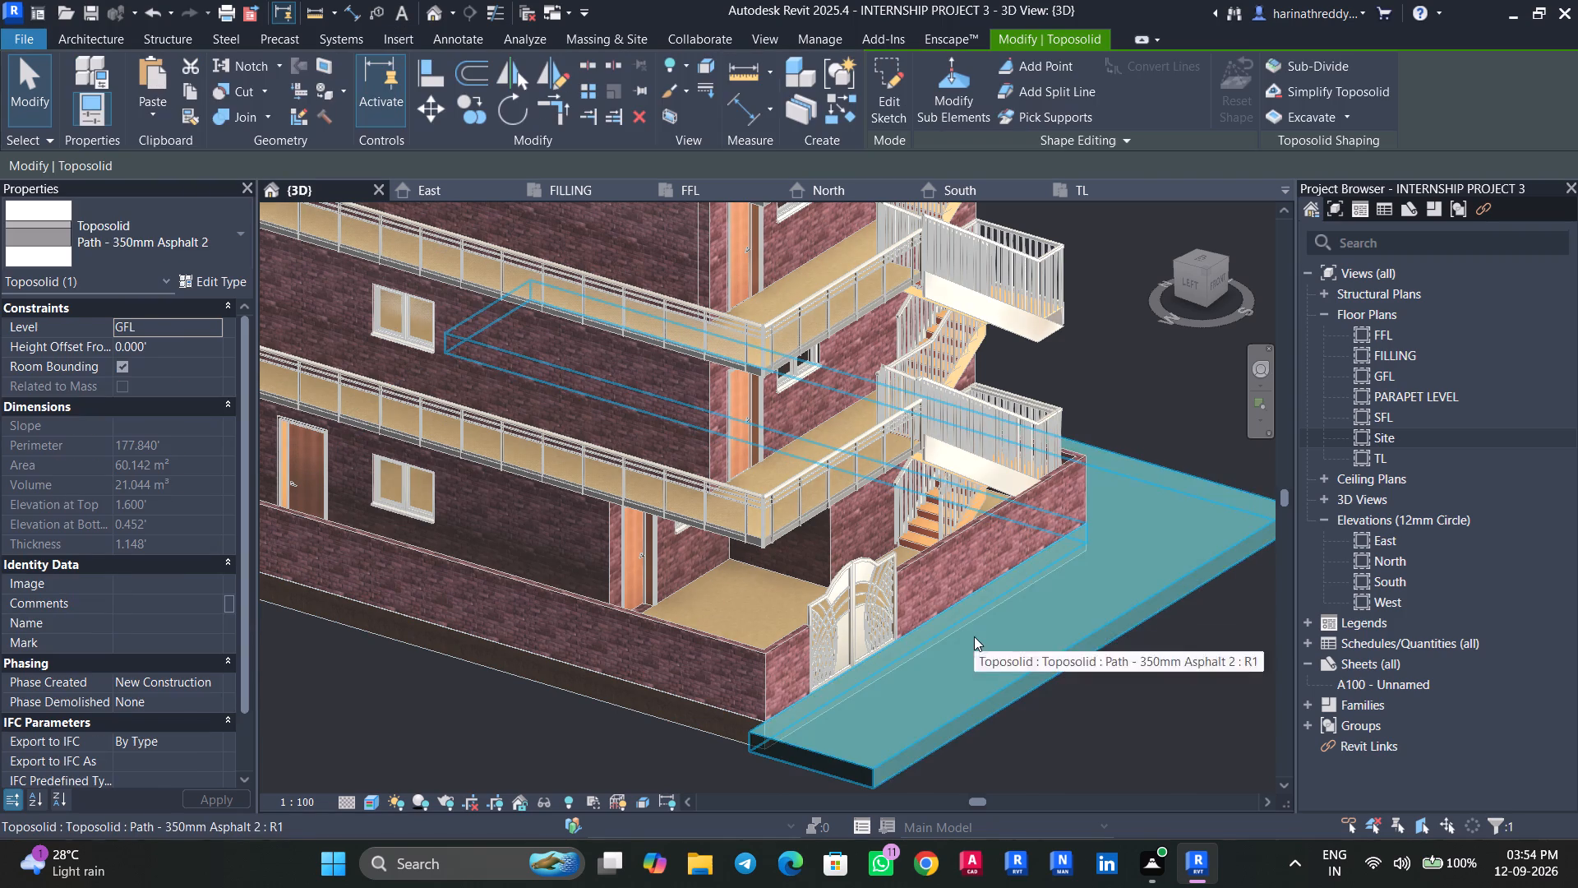
{"action": "middle_click_drag", "start_coordinate": [1086, 693], "coordinate": [983, 459], "text": "shift"}
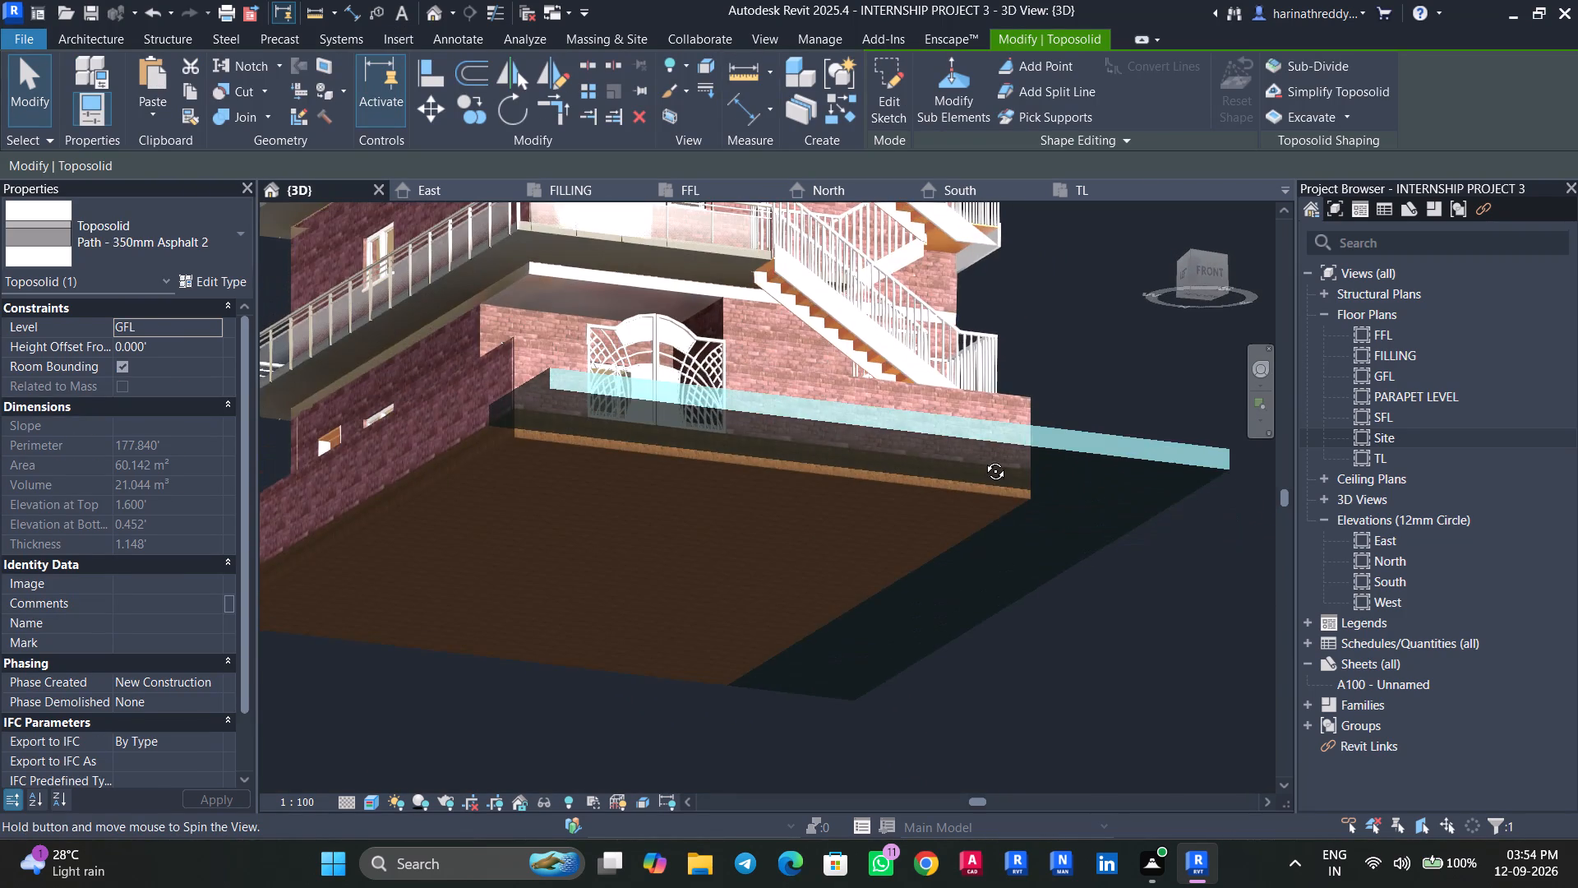
{"action": "middle_click_drag", "start_coordinate": [983, 459], "coordinate": [951, 655], "text": "shift"}
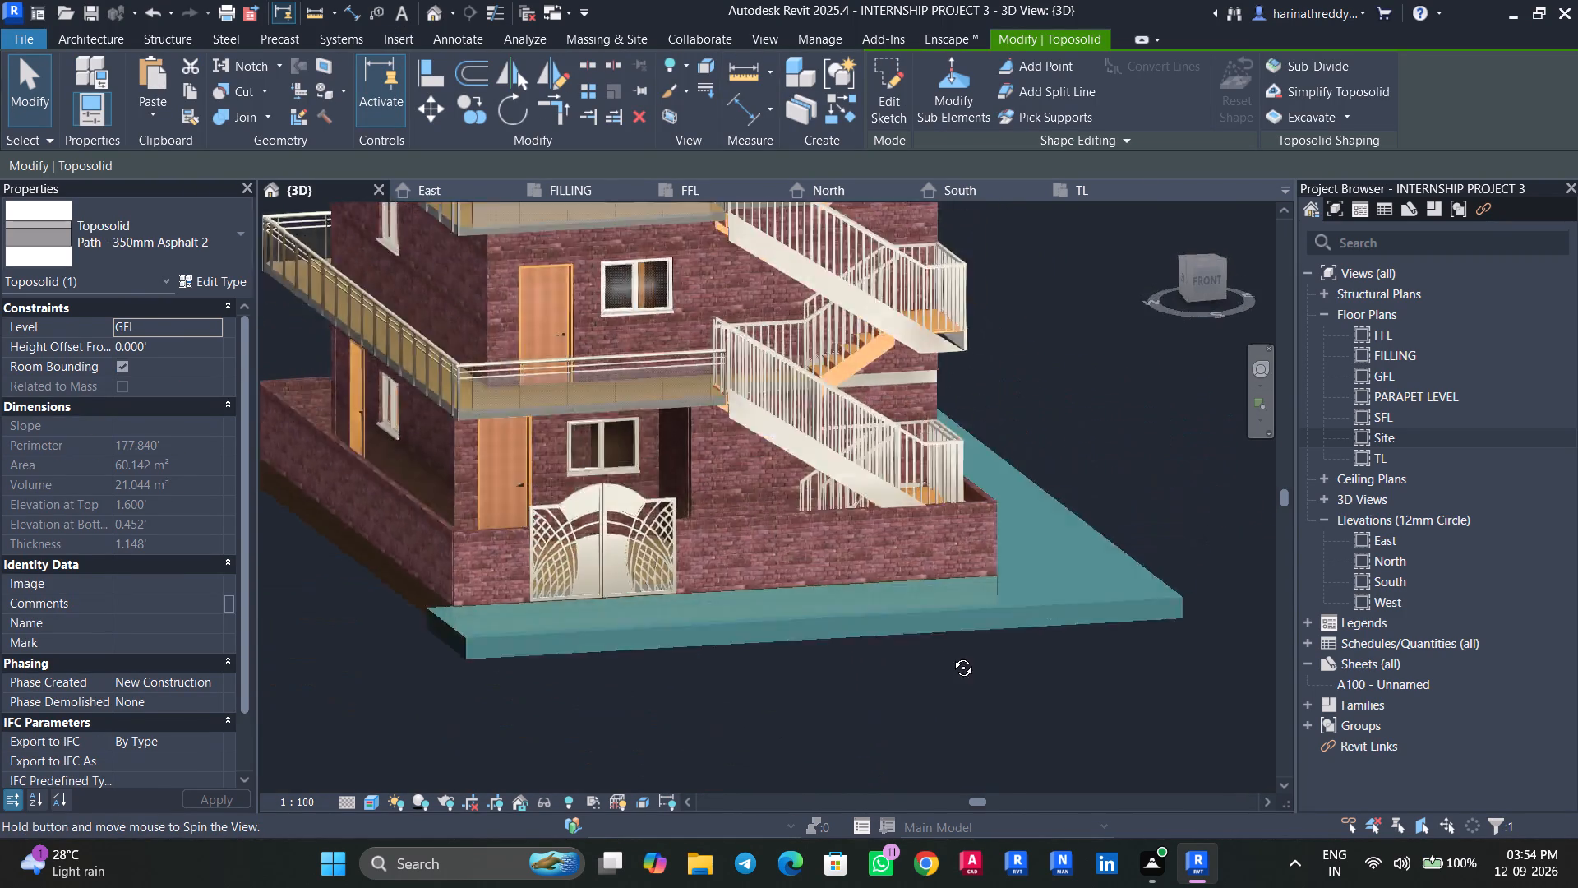
{"action": "middle_click_drag", "start_coordinate": [951, 655], "coordinate": [802, 651], "text": "shift"}
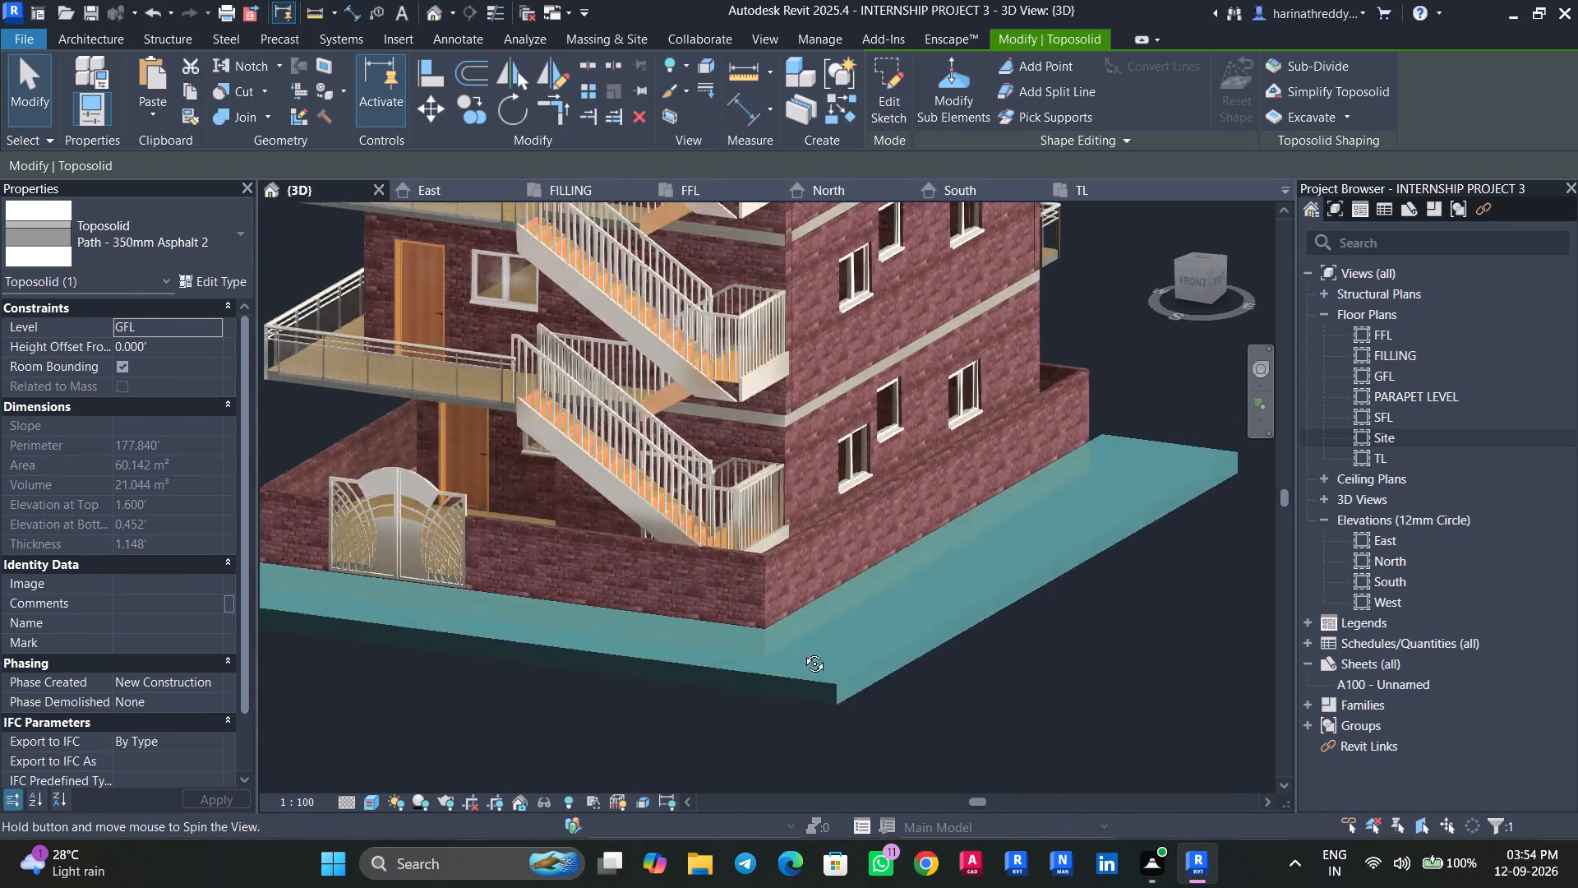
{"action": "middle_click_drag", "start_coordinate": [802, 651], "coordinate": [437, 683], "text": "shift"}
{"action": "key", "text": "Escape"}
{"action": "scroll", "coordinate": [1079, 720], "scroll_direction": "down", "scroll_amount": 7}
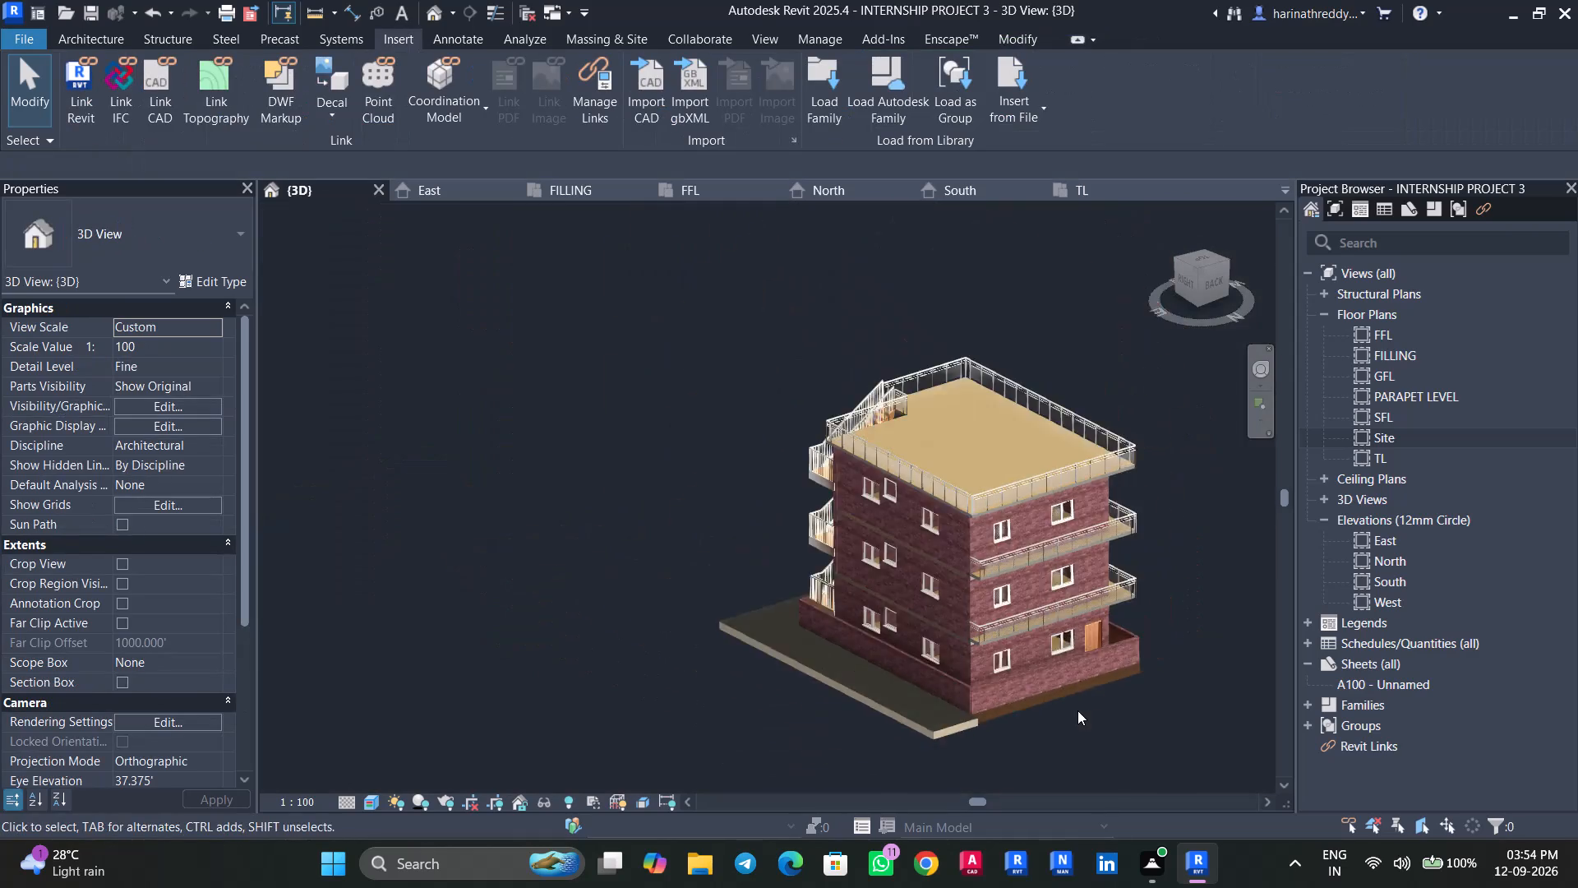
{"action": "middle_click_drag", "start_coordinate": [1087, 710], "coordinate": [490, 728], "text": "shift"}
{"action": "scroll", "coordinate": [490, 728], "scroll_direction": "up", "scroll_amount": 1, "text": "shift"}
{"action": "scroll", "coordinate": [1135, 595], "scroll_direction": "up", "scroll_amount": 5}
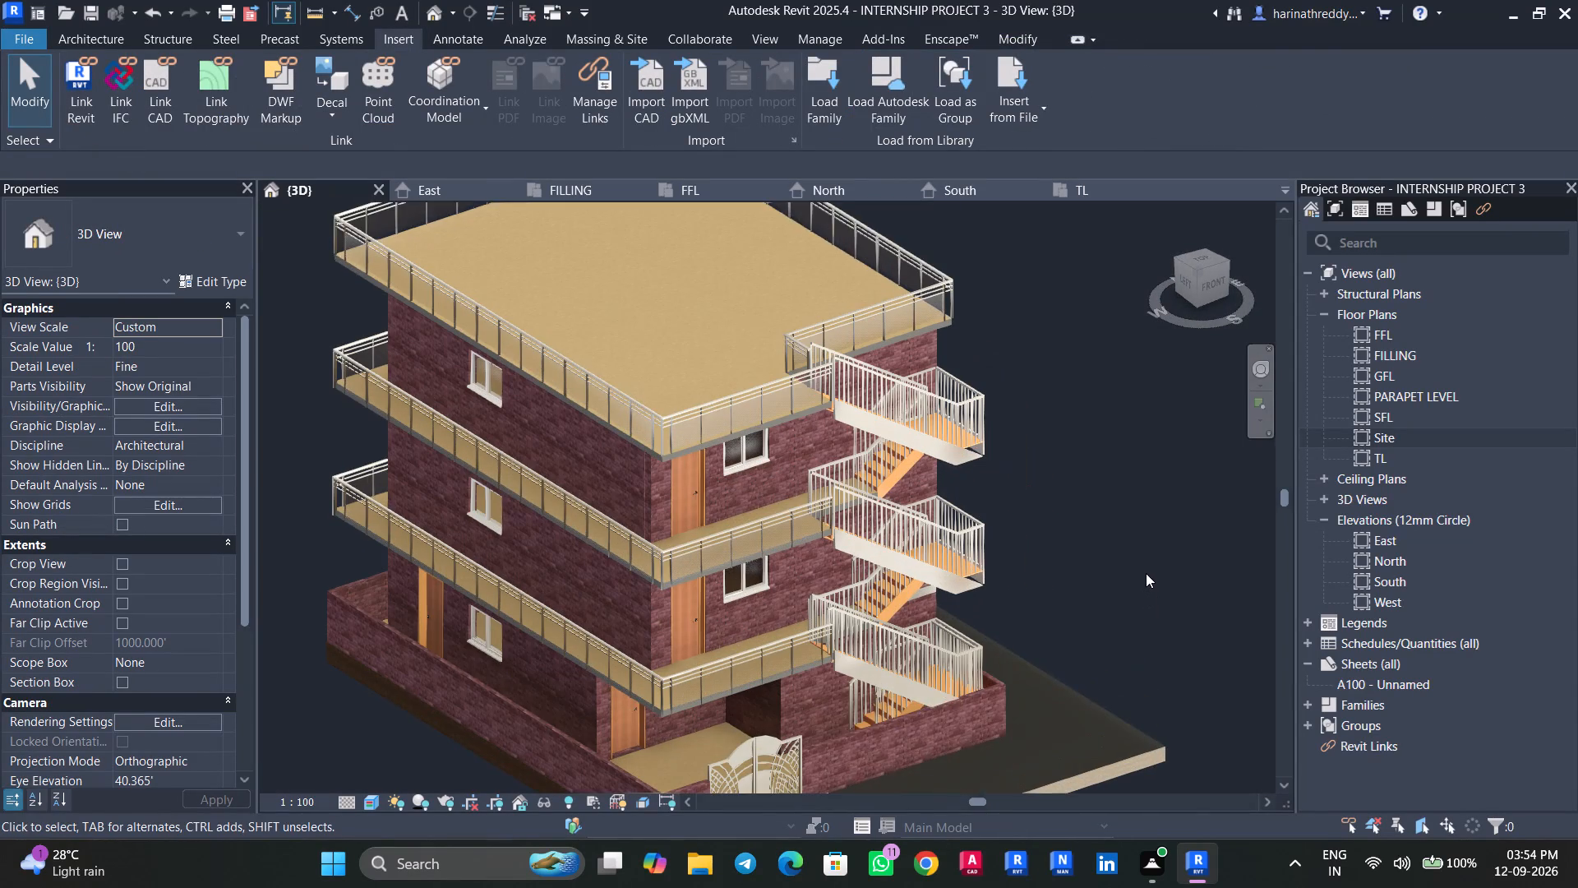
{"action": "middle_click_drag", "start_coordinate": [1146, 573], "coordinate": [1144, 507]}
{"action": "middle_click", "coordinate": [1144, 507]}
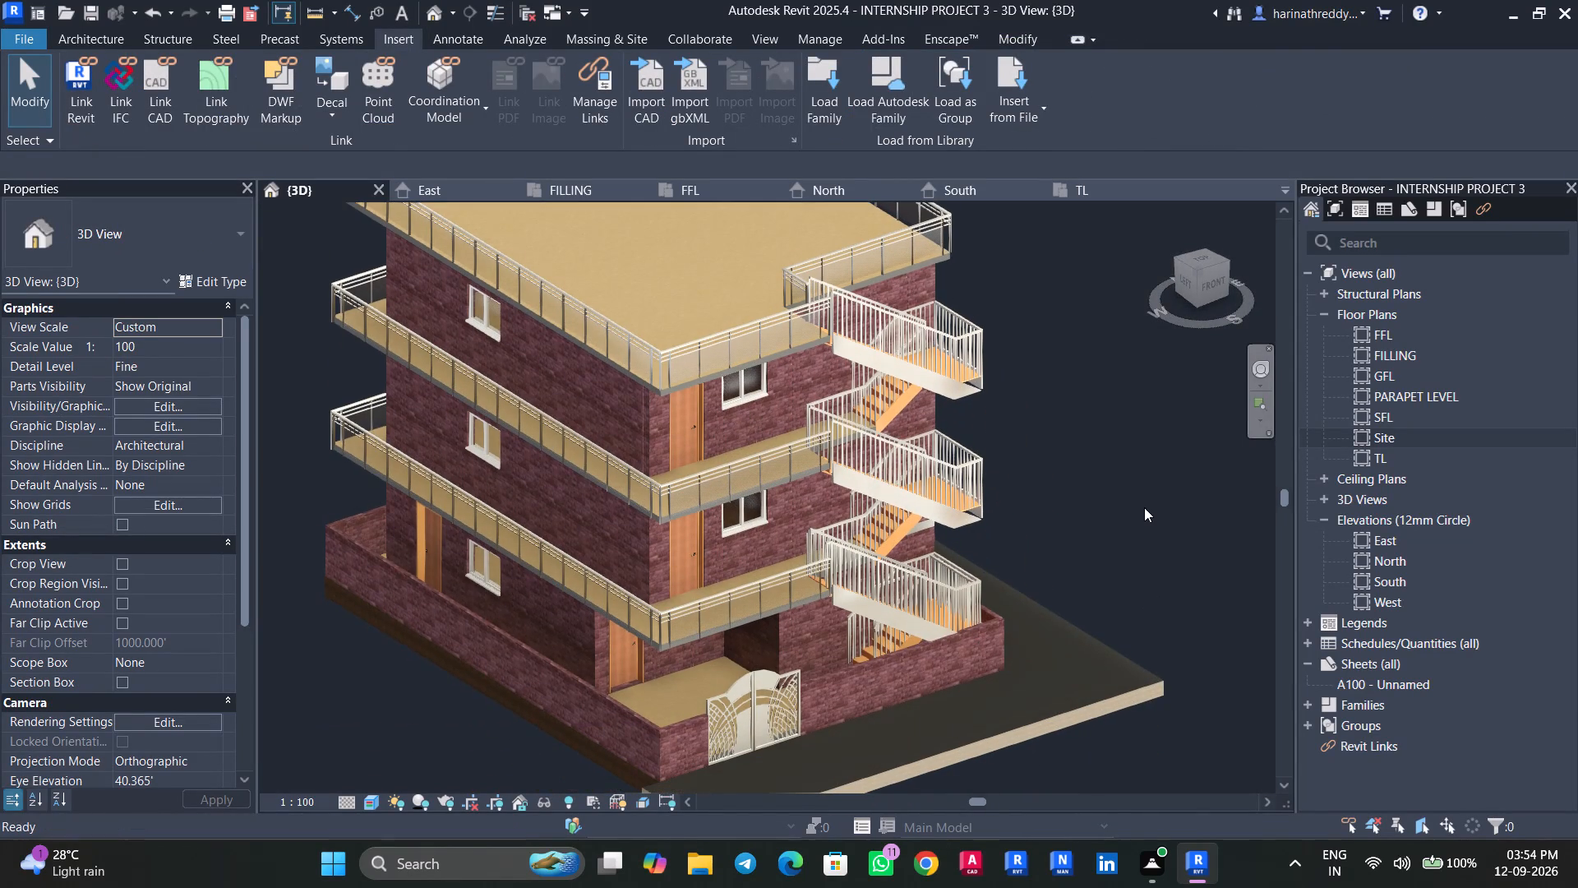
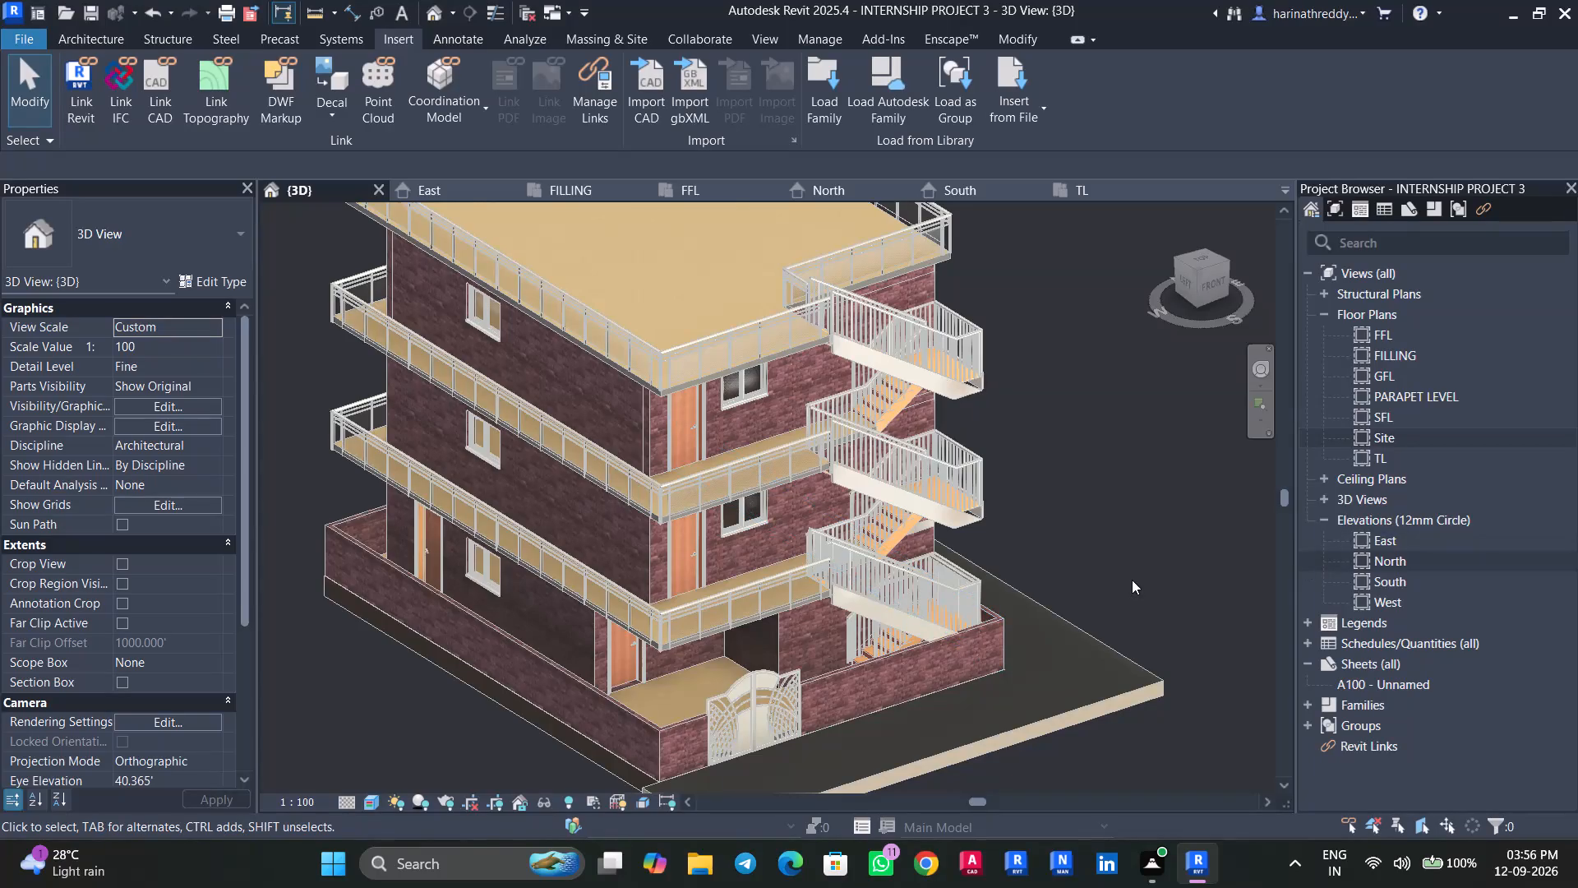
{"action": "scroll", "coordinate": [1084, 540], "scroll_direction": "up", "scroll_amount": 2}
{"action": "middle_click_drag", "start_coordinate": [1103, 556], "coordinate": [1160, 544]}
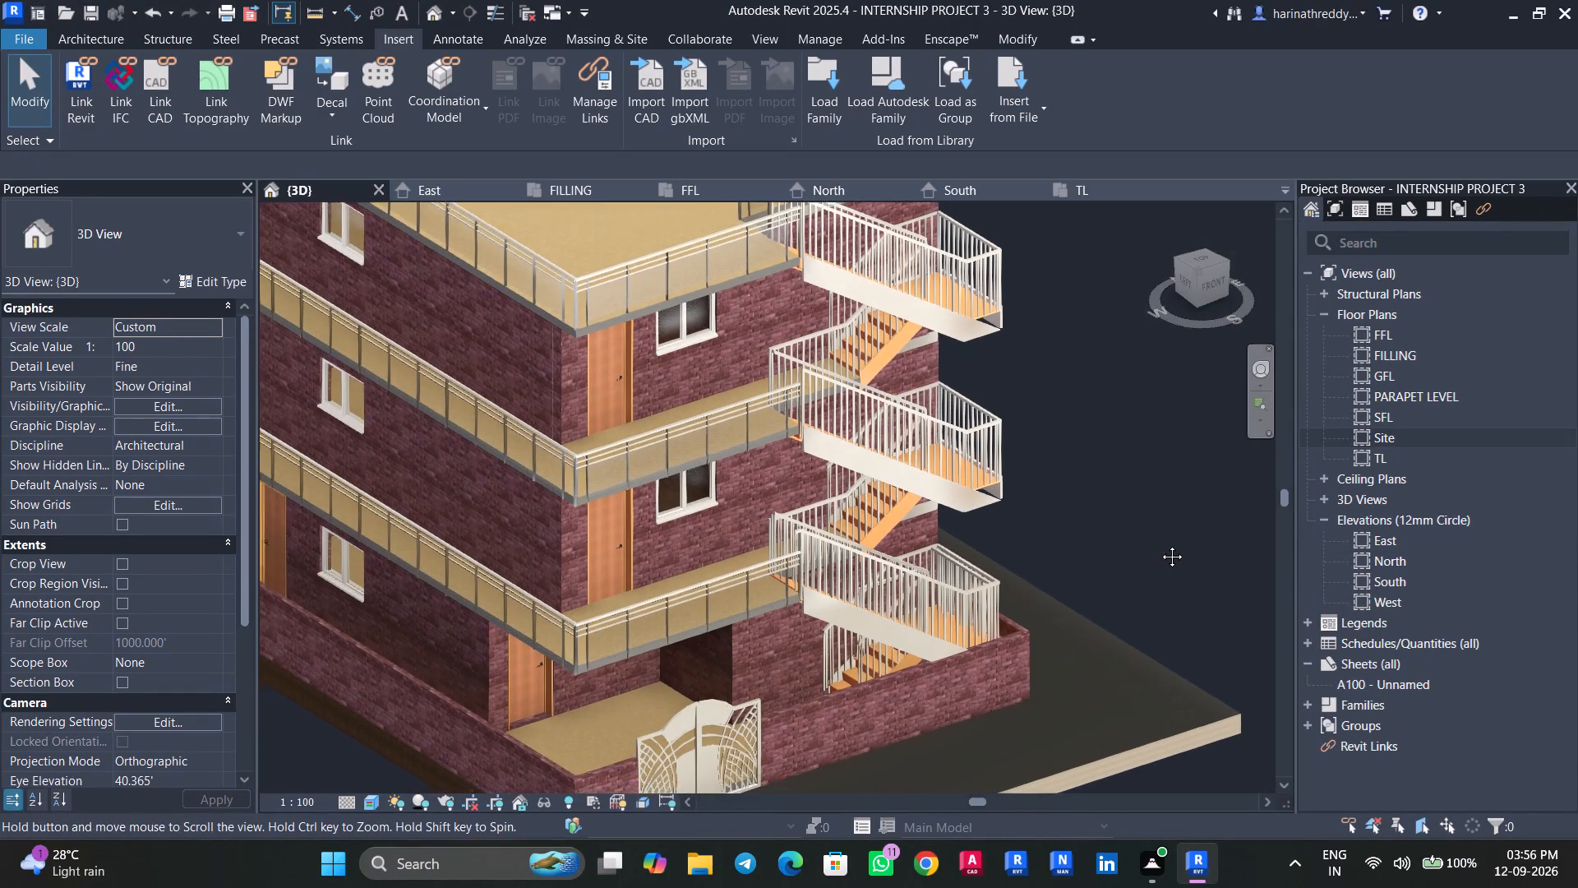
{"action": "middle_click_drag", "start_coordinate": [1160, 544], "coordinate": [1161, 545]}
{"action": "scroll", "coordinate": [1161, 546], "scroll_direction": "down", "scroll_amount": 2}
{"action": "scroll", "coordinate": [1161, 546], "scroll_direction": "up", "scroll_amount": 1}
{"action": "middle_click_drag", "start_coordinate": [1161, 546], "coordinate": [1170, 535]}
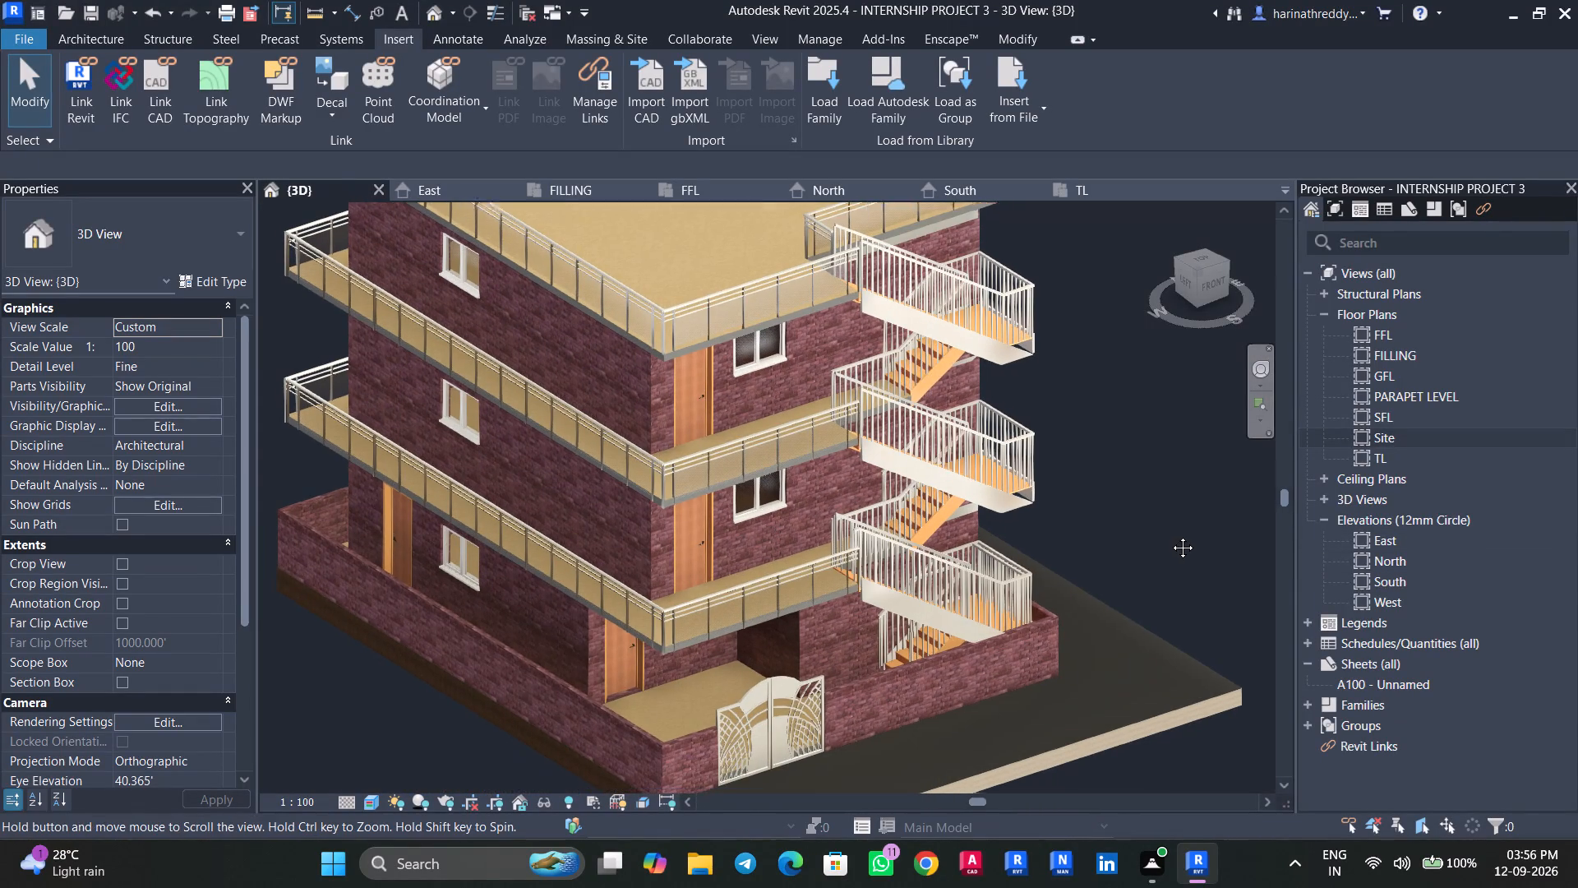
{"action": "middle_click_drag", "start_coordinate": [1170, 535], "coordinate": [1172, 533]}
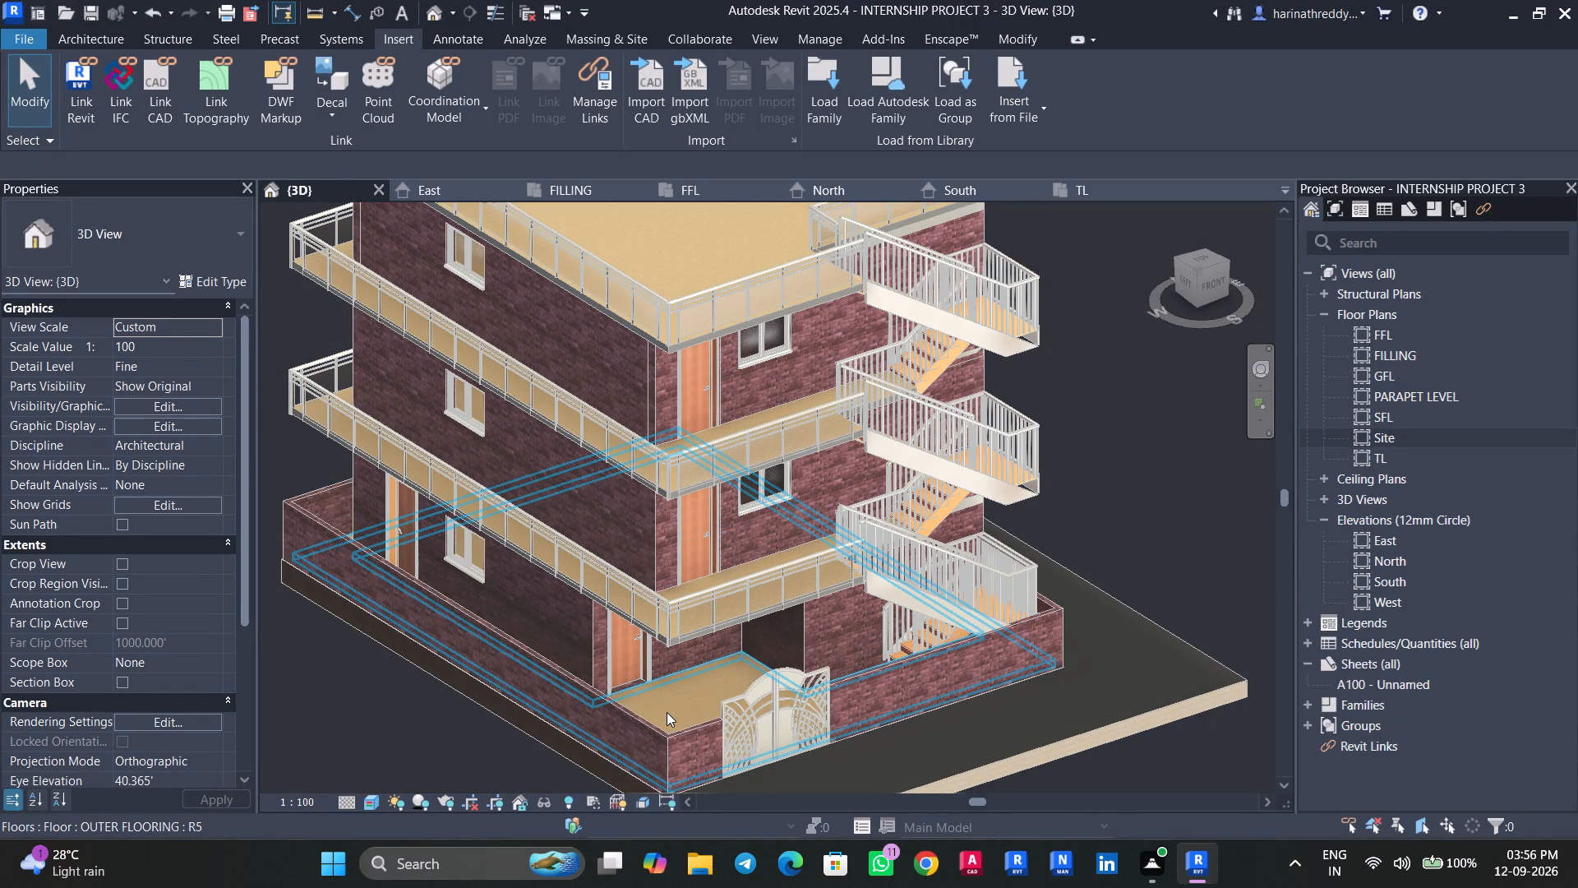
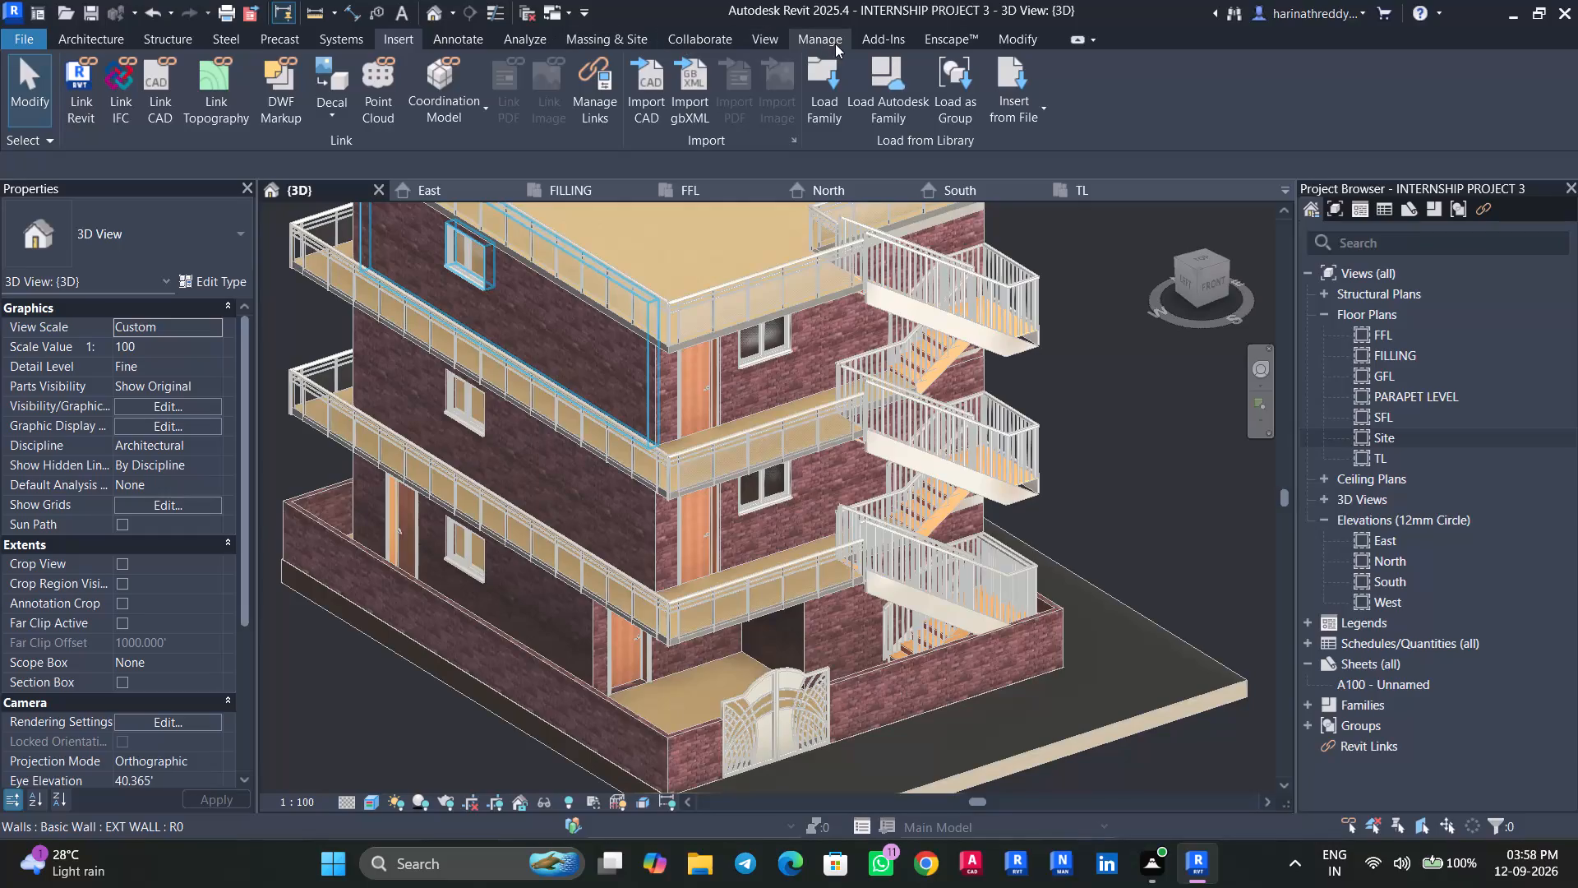
Create a new project material named BATHROOM FLOOR.
{"action": "left_click", "coordinate": [826, 42]}
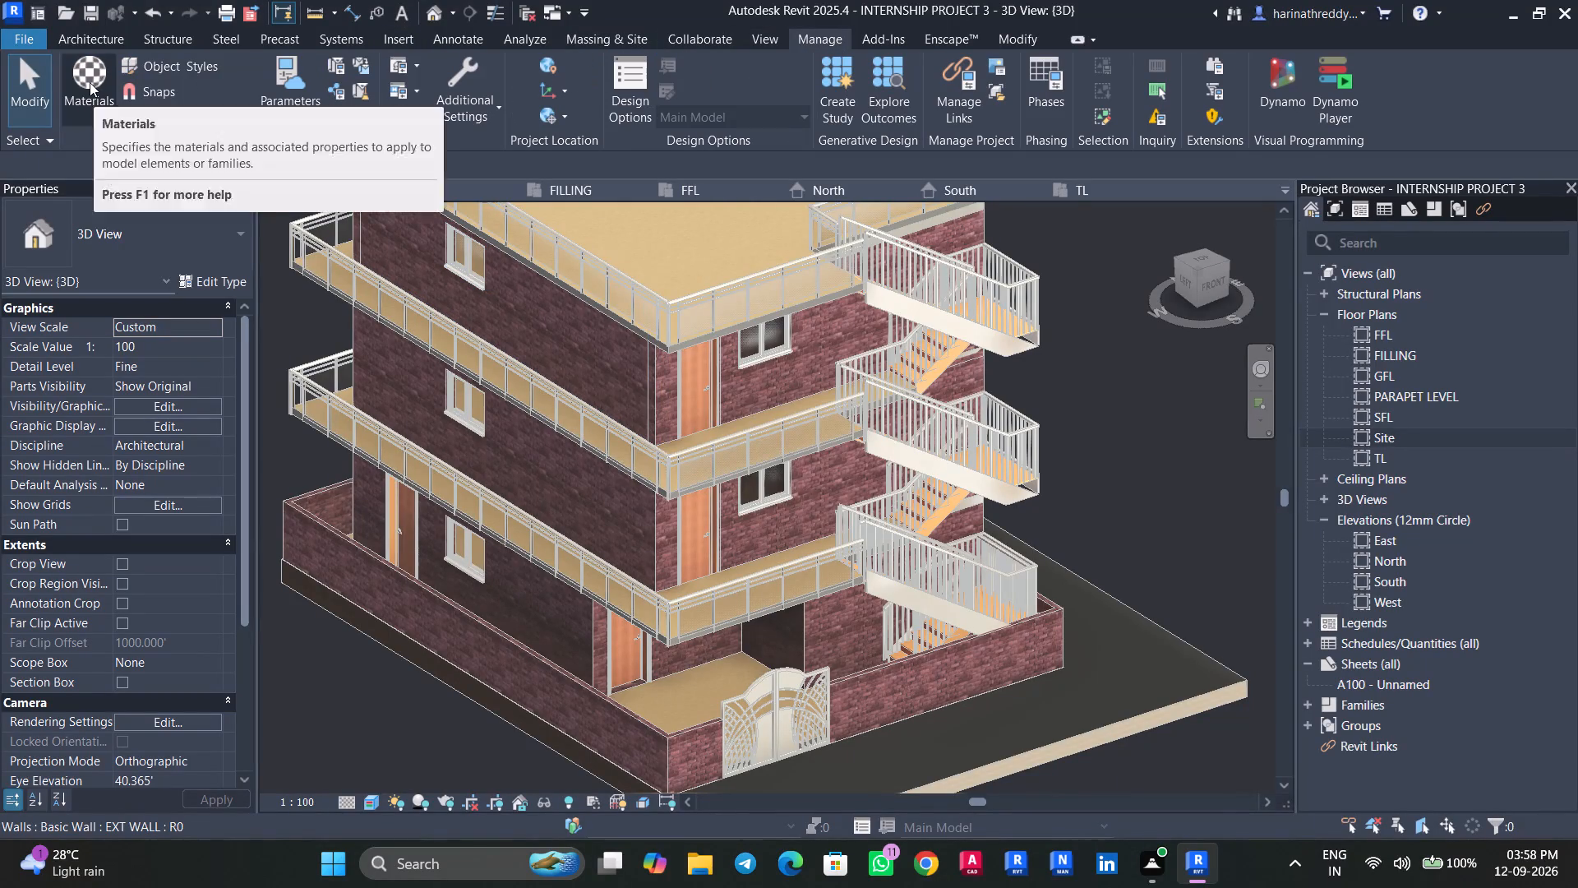
{"action": "left_click", "coordinate": [89, 83]}
{"action": "left_click", "coordinate": [949, 261]}
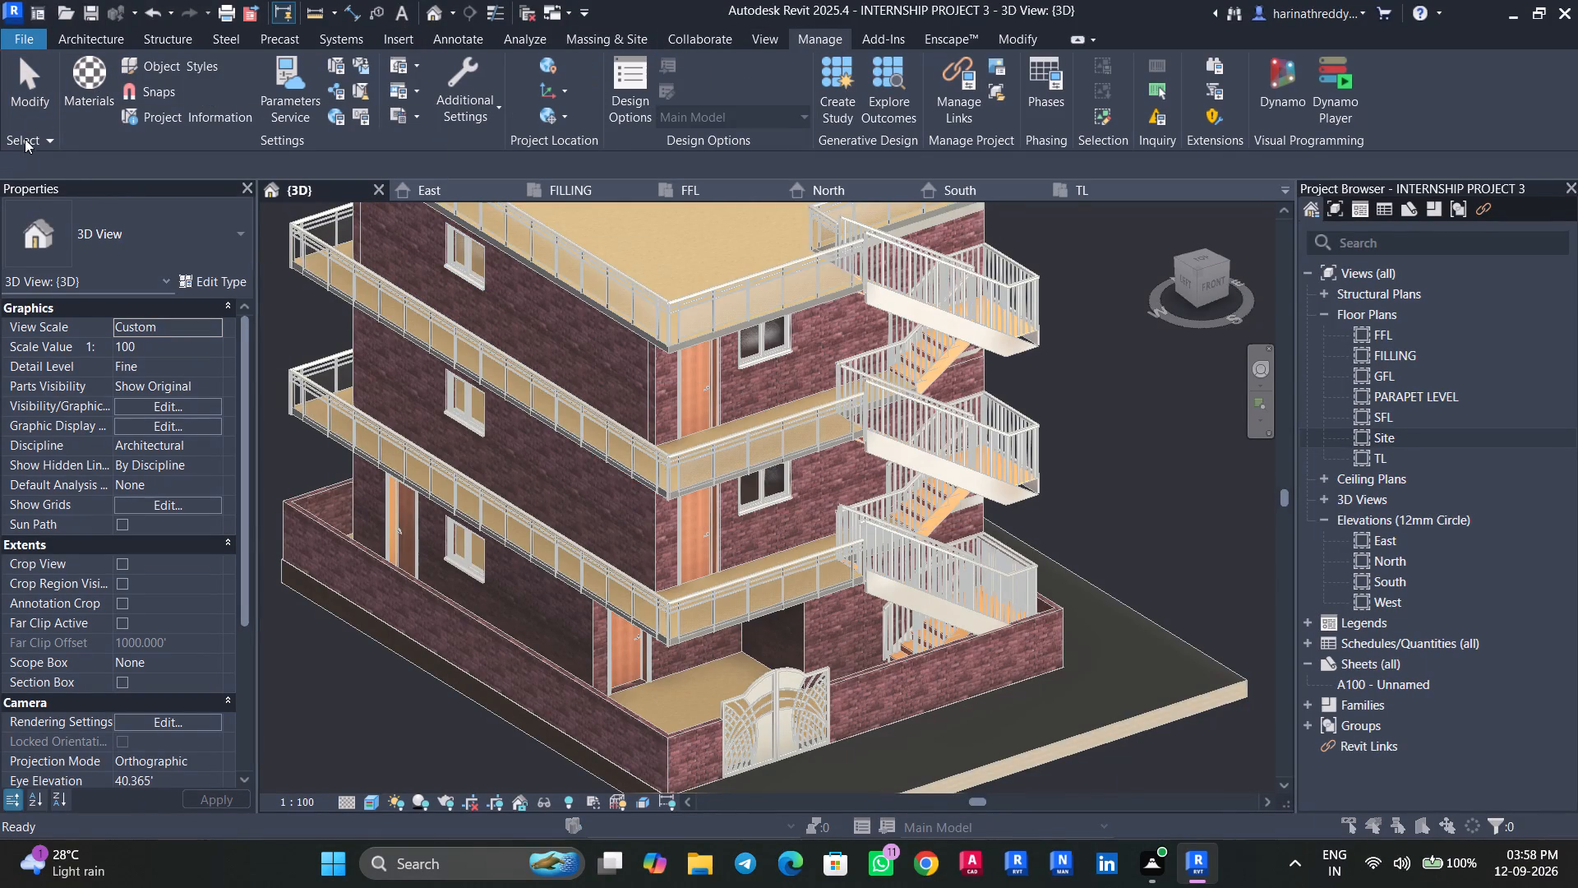
{"action": "left_click", "coordinate": [381, 651]}
{"action": "left_click", "coordinate": [395, 674]}
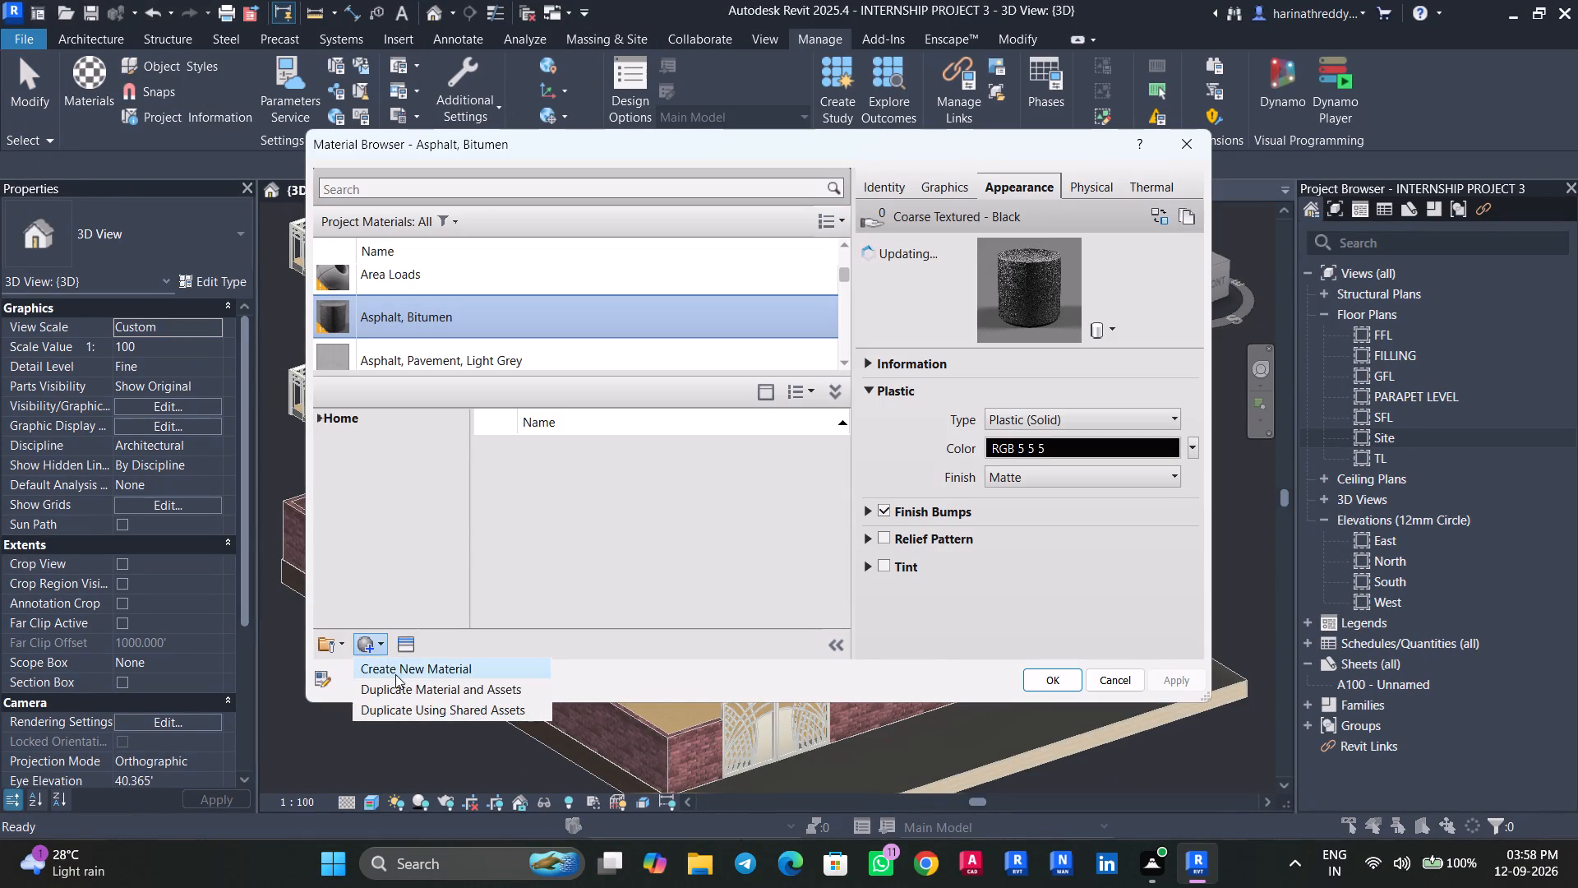
{"action": "right_click", "coordinate": [480, 307]}
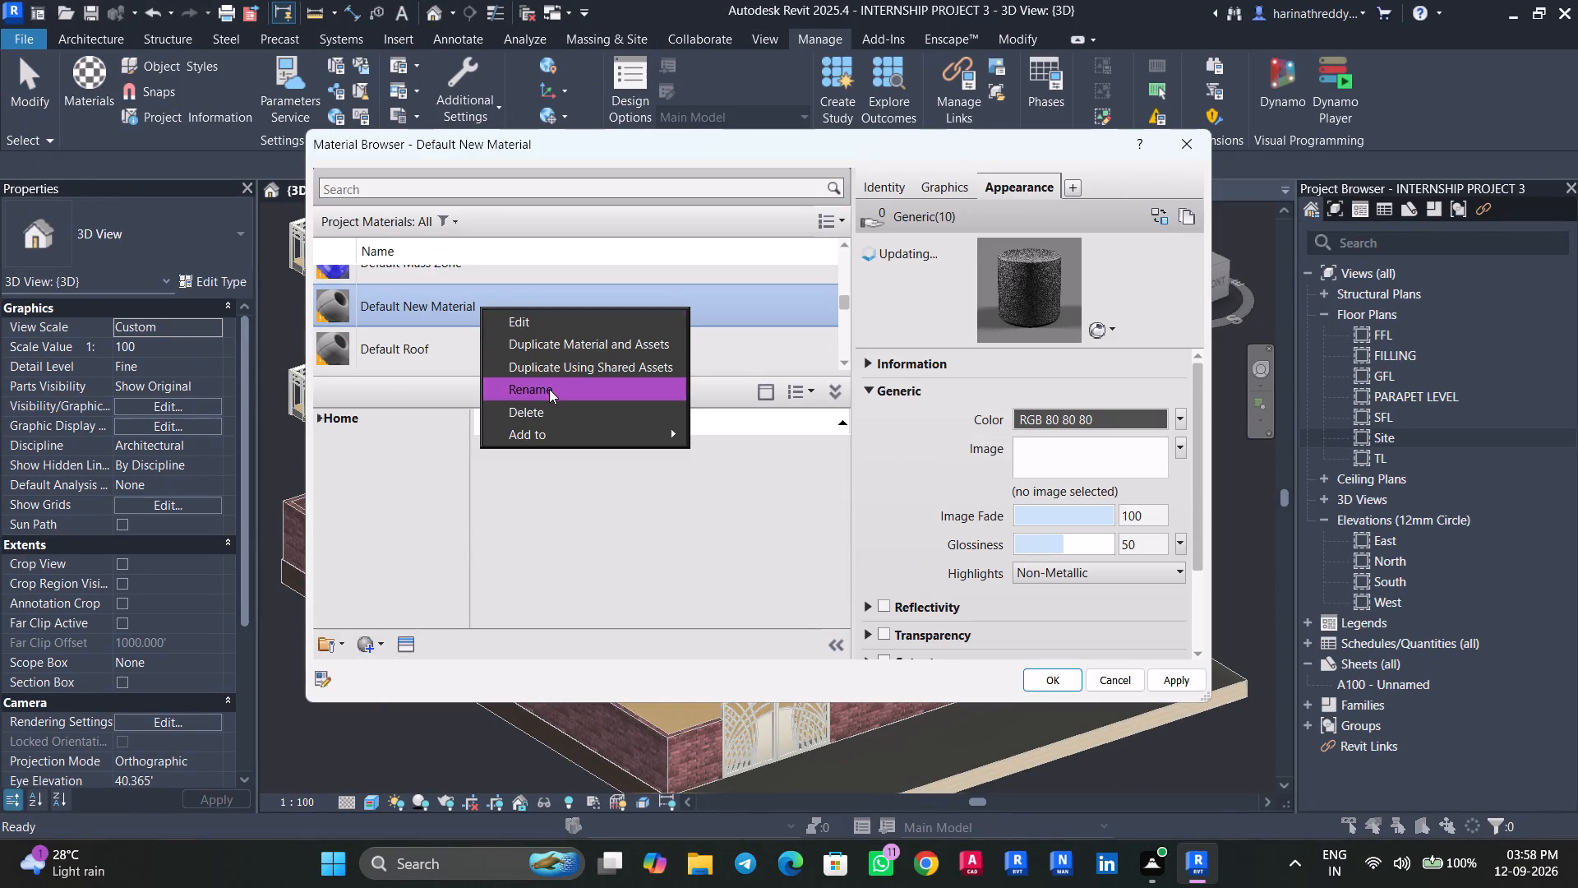
{"action": "left_click", "coordinate": [549, 389]}
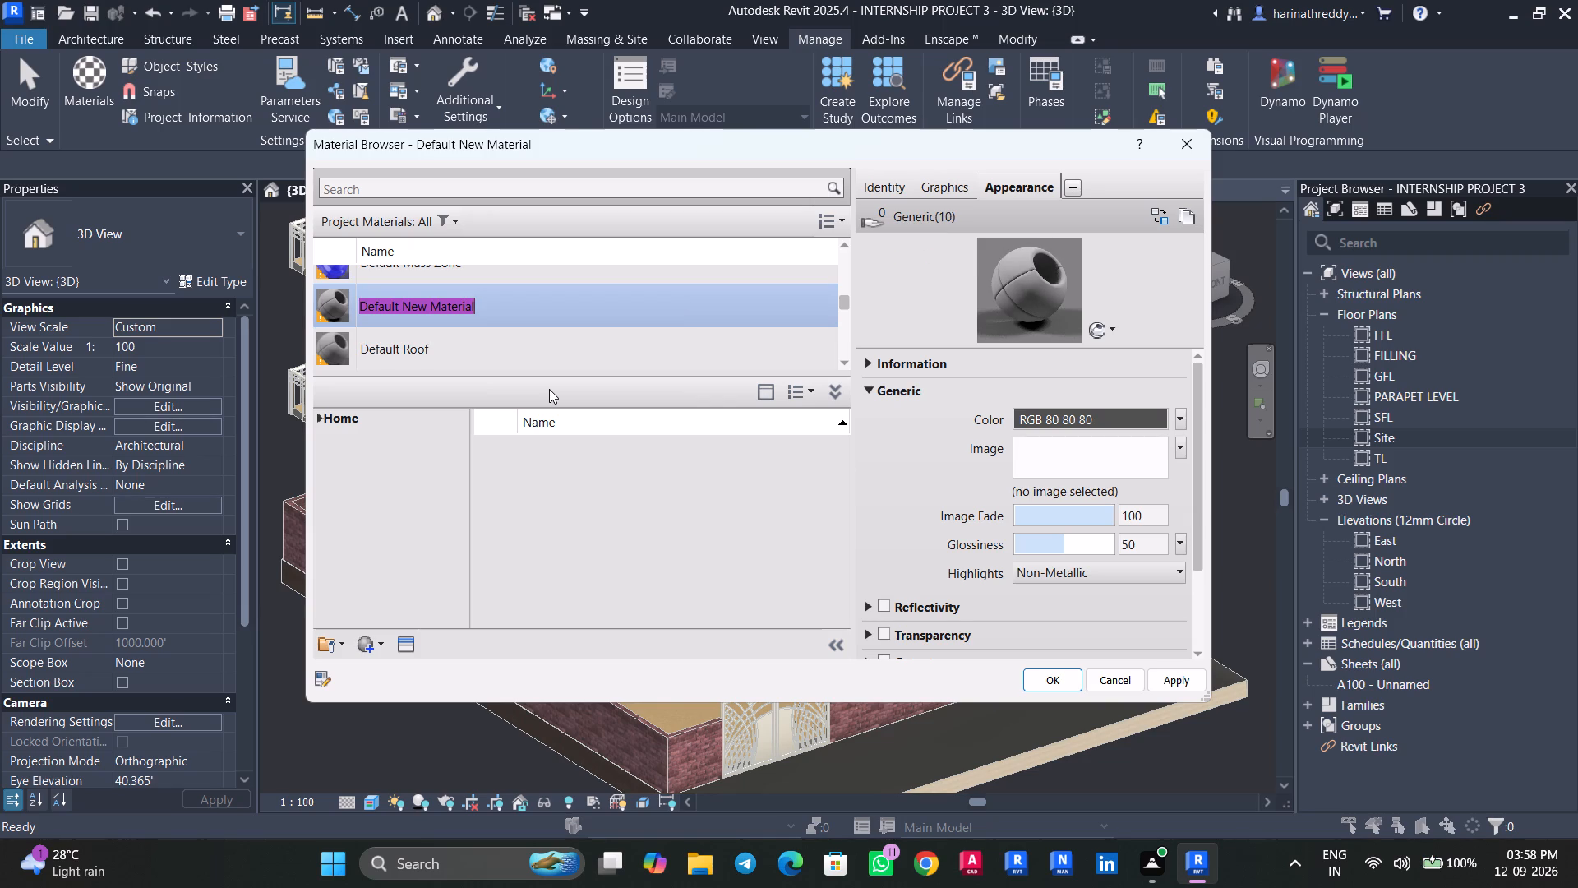
{"action": "type", "text": "BATHROOM"}
{"action": "key", "text": "space"}
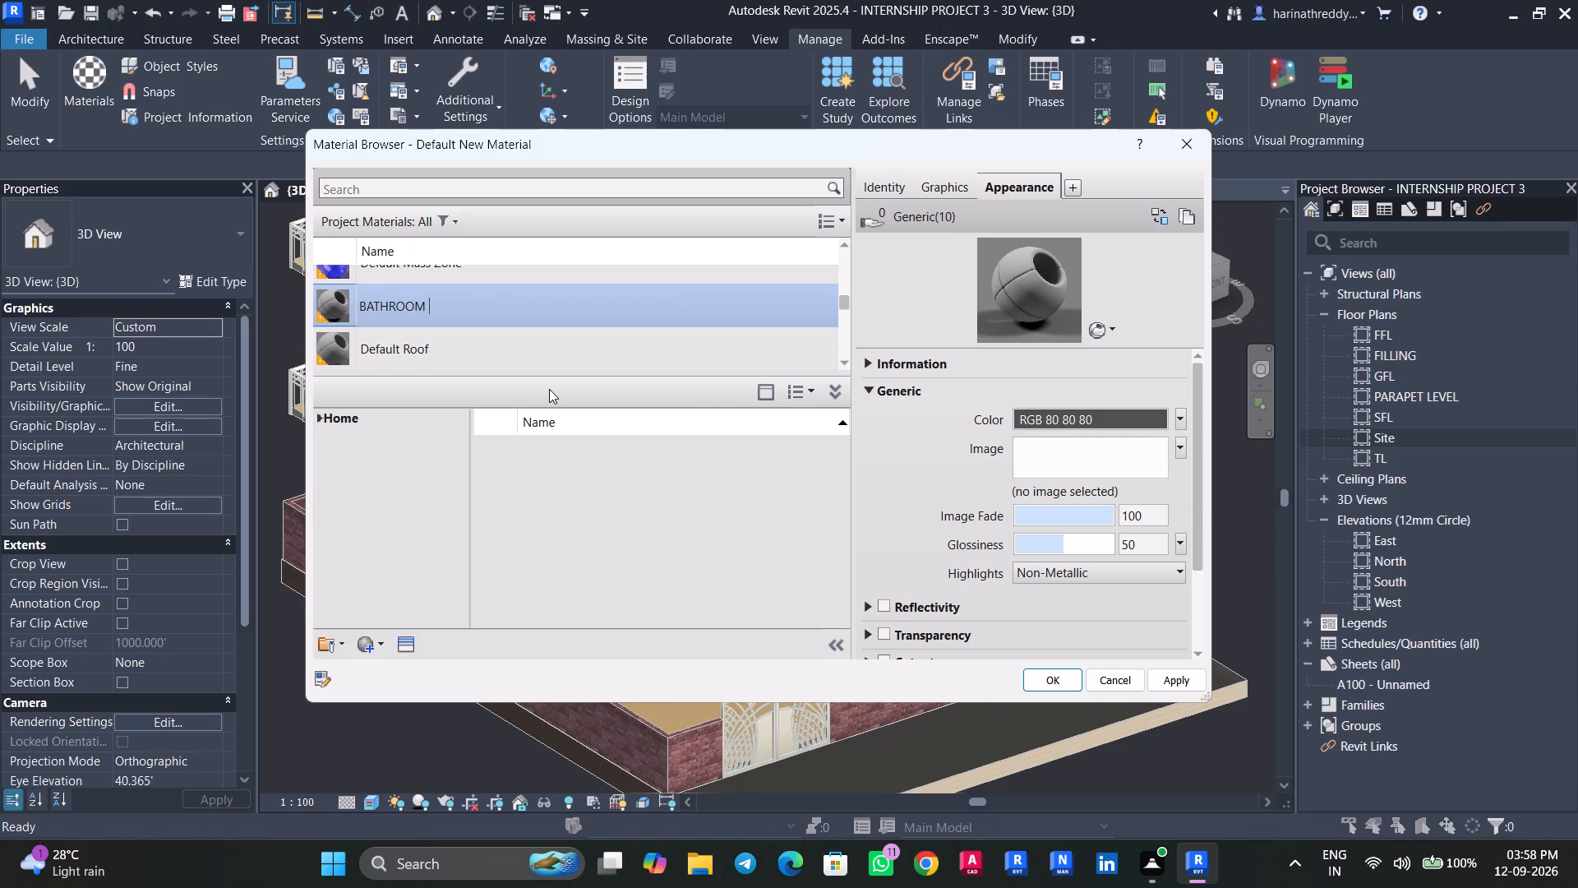
{"action": "type", "text": "FLOOR"}
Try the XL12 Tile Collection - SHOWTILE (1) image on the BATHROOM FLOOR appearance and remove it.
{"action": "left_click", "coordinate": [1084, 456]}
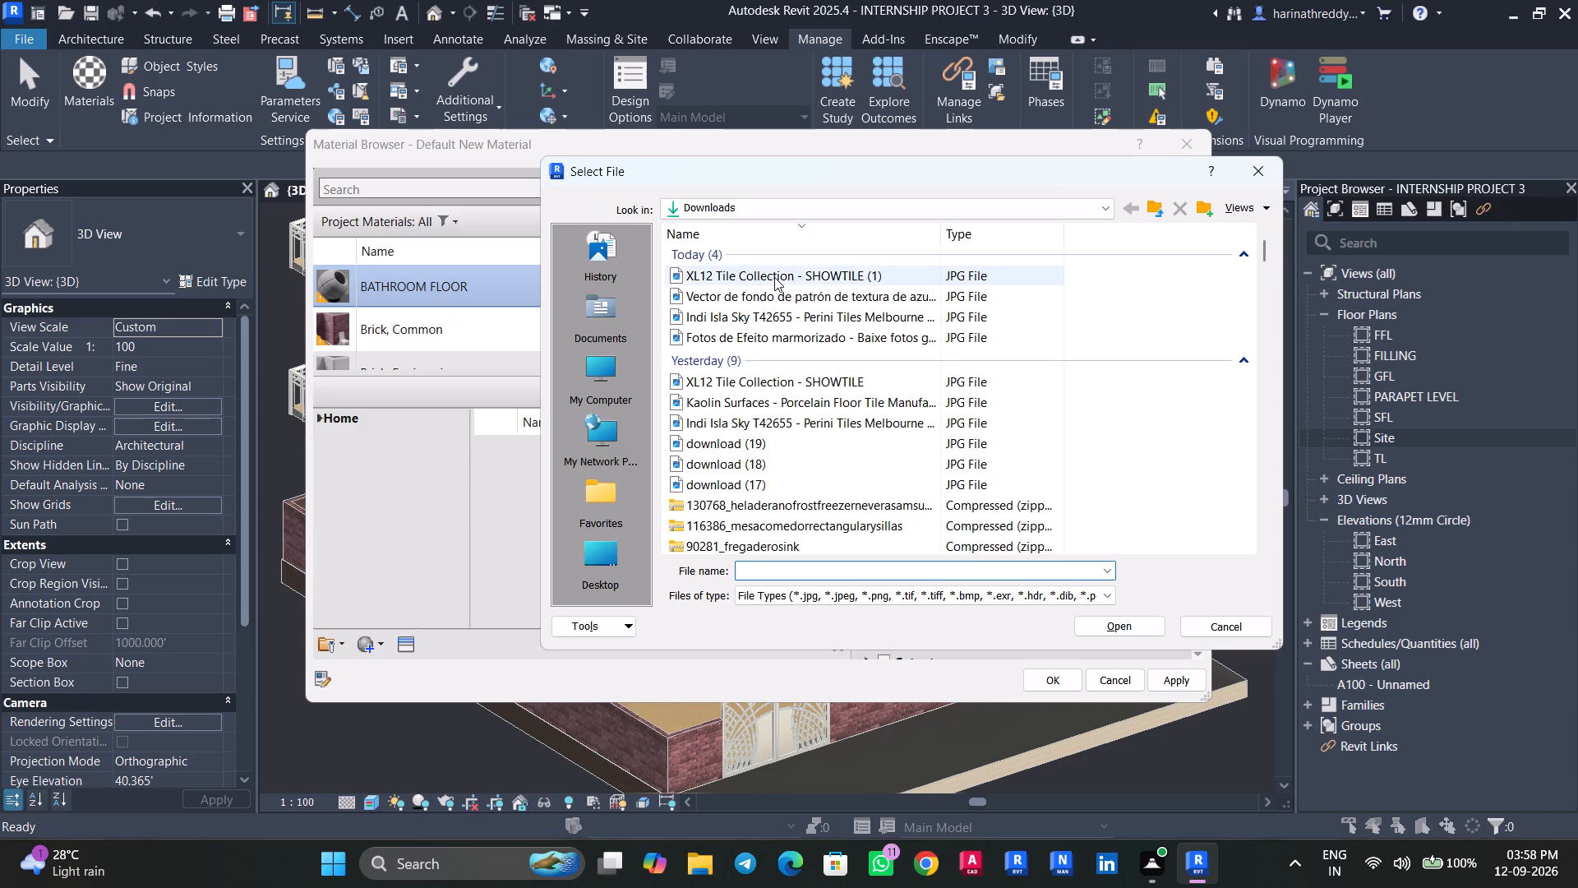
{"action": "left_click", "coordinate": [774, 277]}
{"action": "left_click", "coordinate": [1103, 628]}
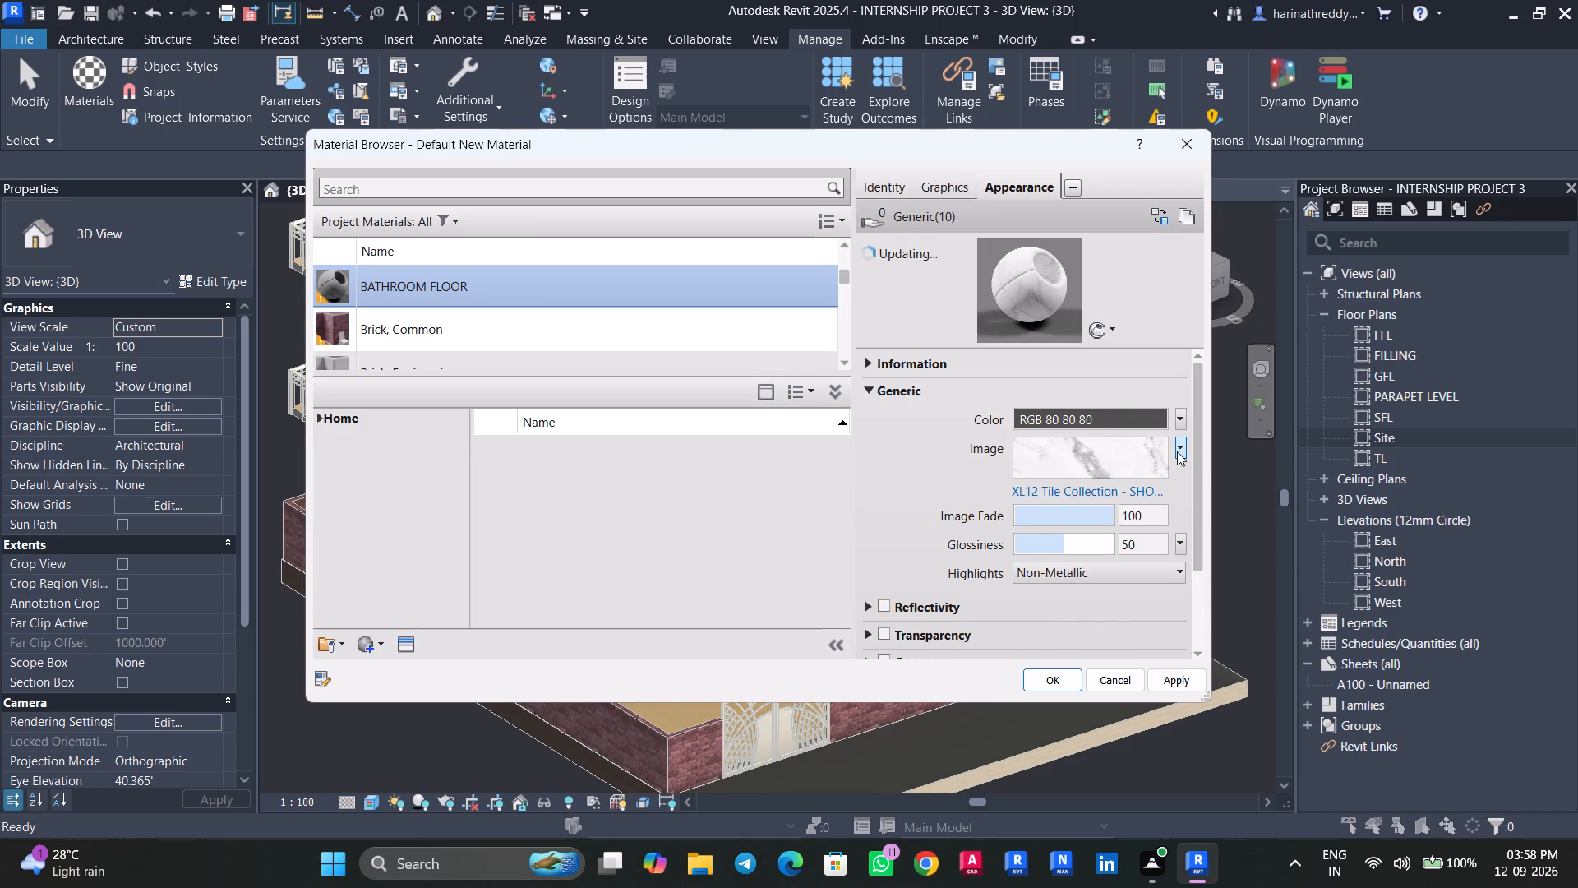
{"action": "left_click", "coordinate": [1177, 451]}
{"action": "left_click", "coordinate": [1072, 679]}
Assign the marble tile image "Vector de fondo de patrón de textura de azulejo" from Downloads to the BATHROOM FLOOR appearance.
{"action": "left_click", "coordinate": [1114, 469]}
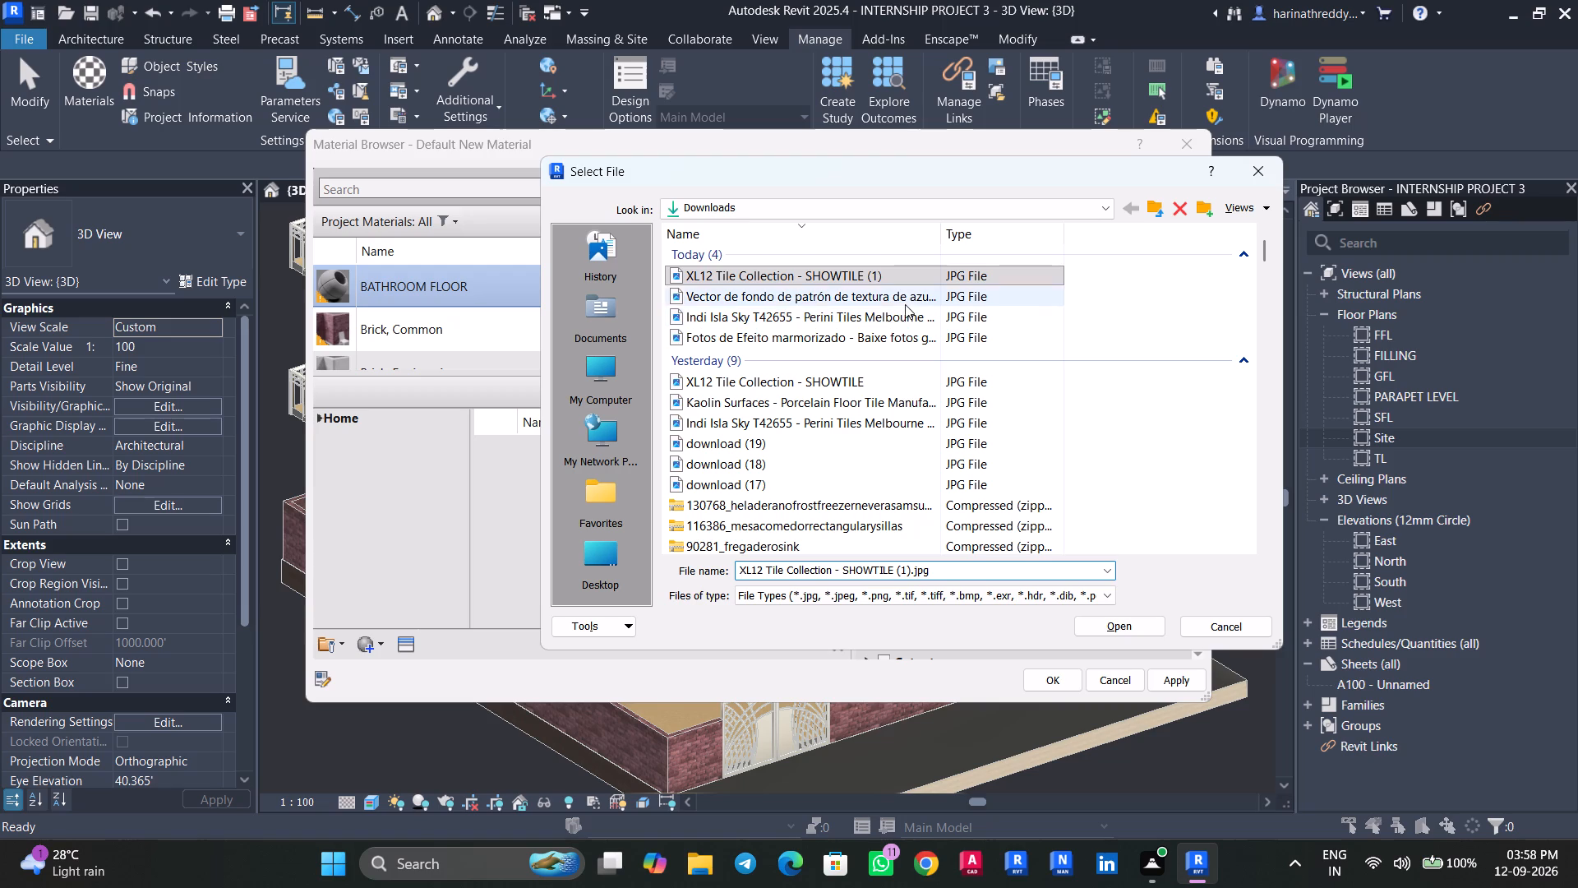
{"action": "left_click", "coordinate": [905, 304]}
{"action": "left_click", "coordinate": [1133, 615]}
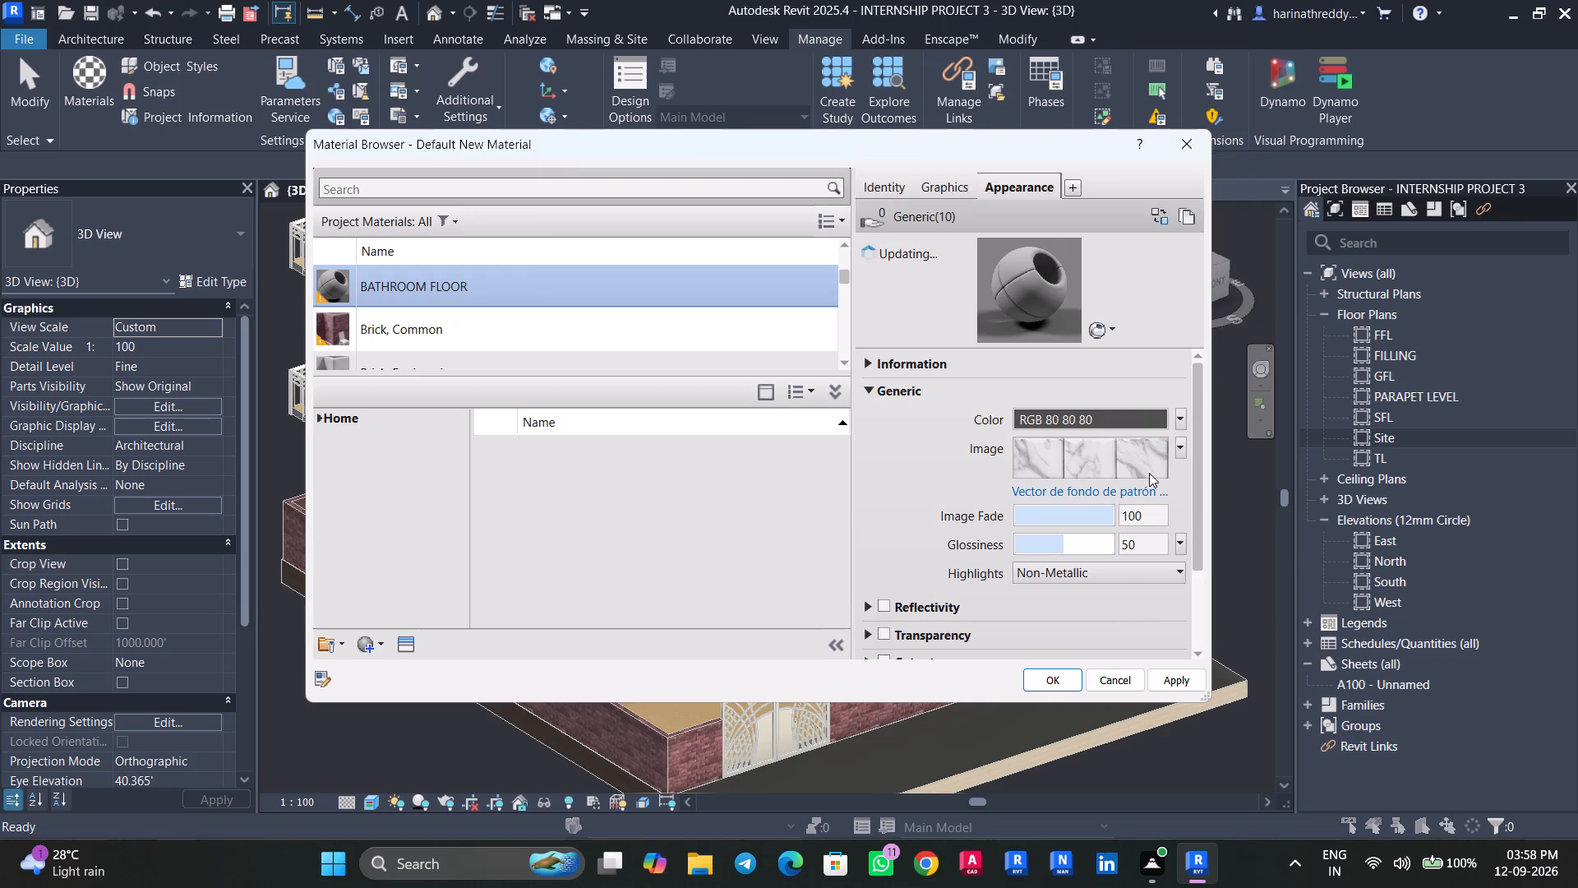
Set the BATHROOM FLOOR texture's sample size to 3' wide and high, and save the material.
{"action": "left_click", "coordinate": [1143, 462]}
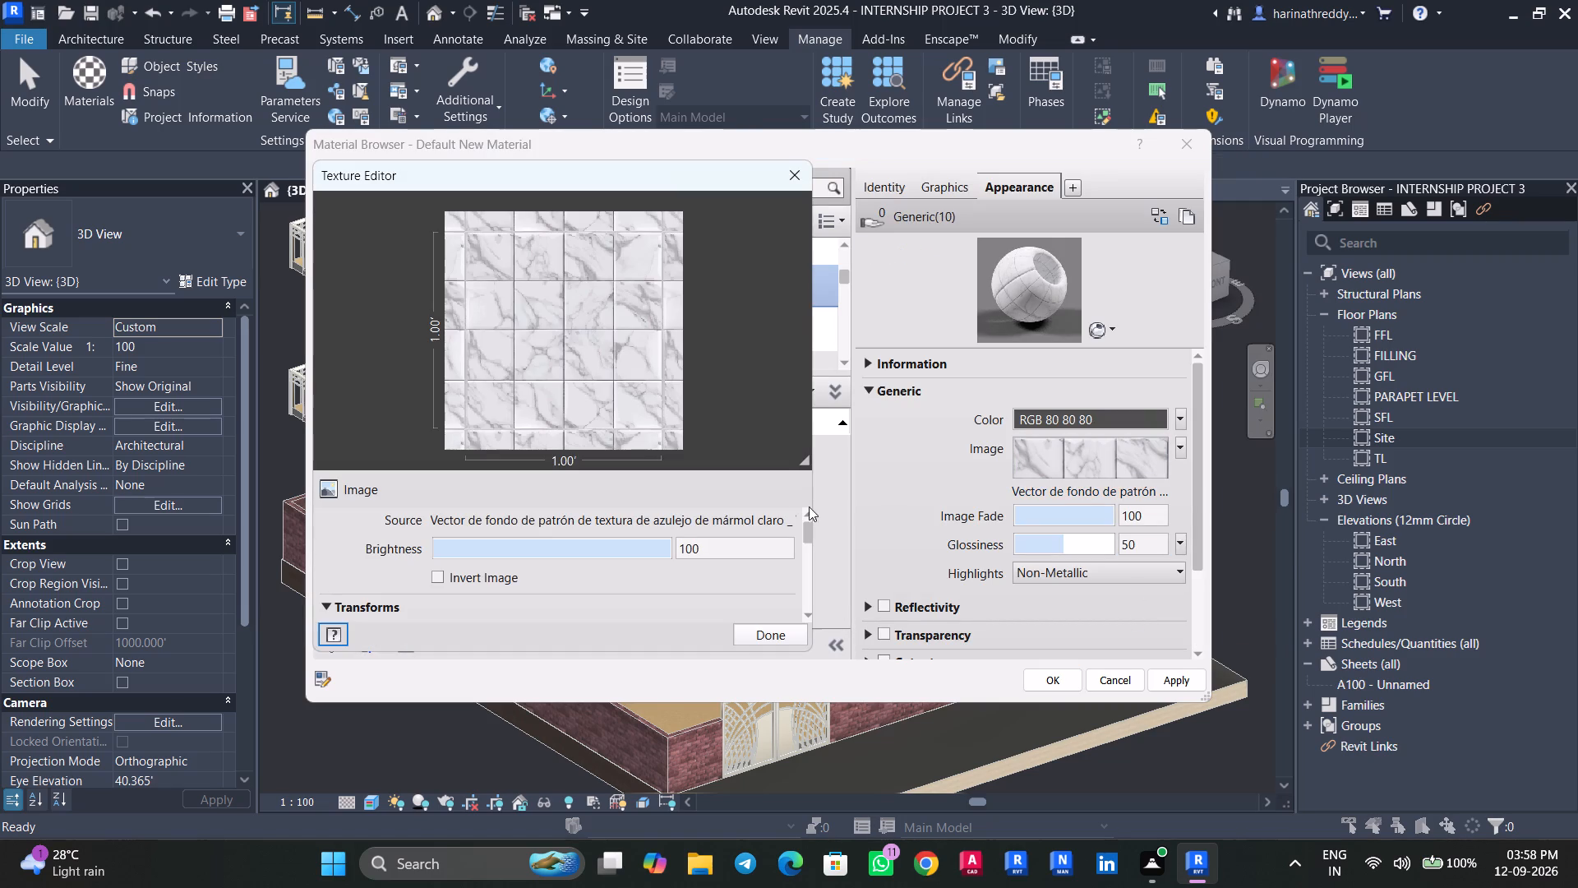
{"action": "left_click_drag", "start_coordinate": [808, 535], "coordinate": [805, 568]}
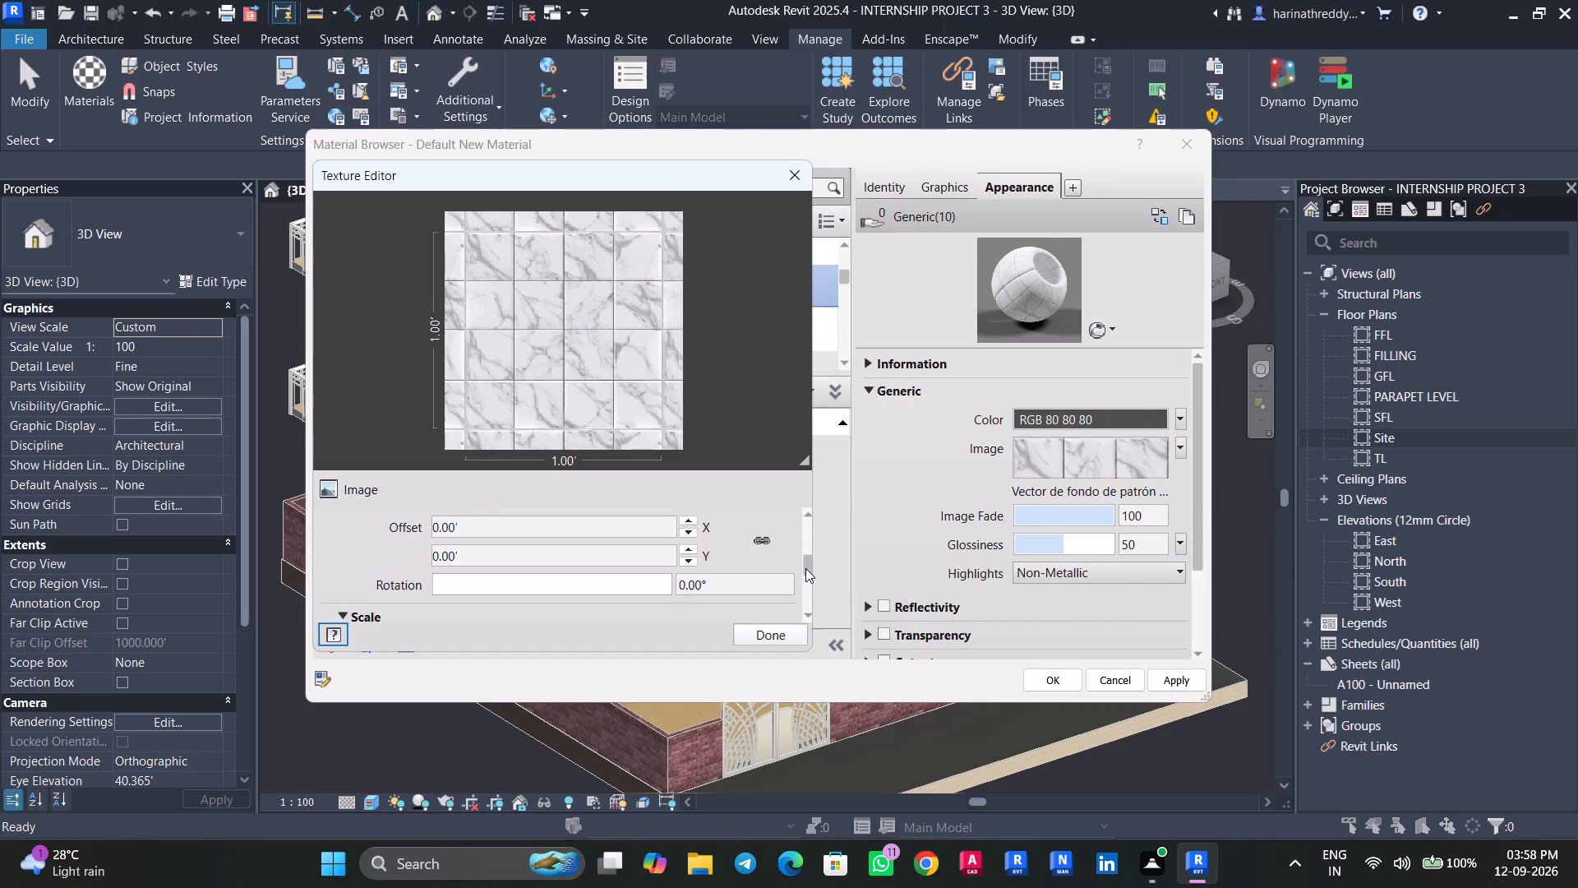
{"action": "left_click_drag", "start_coordinate": [805, 568], "coordinate": [805, 569]}
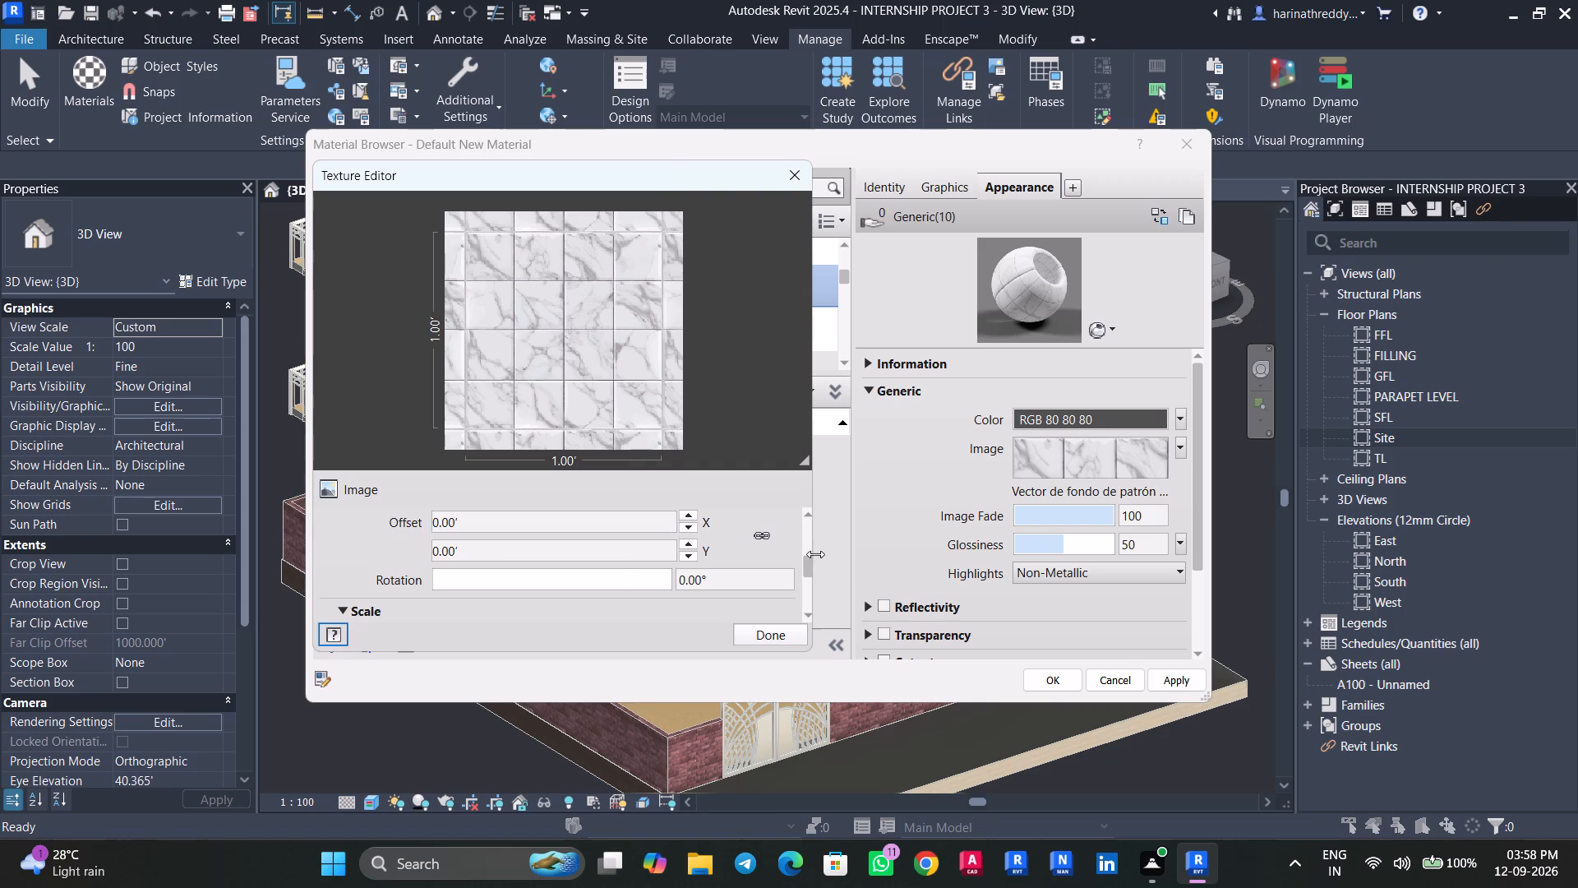
{"action": "left_click_drag", "start_coordinate": [807, 566], "coordinate": [808, 582]}
{"action": "left_click", "coordinate": [624, 560]}
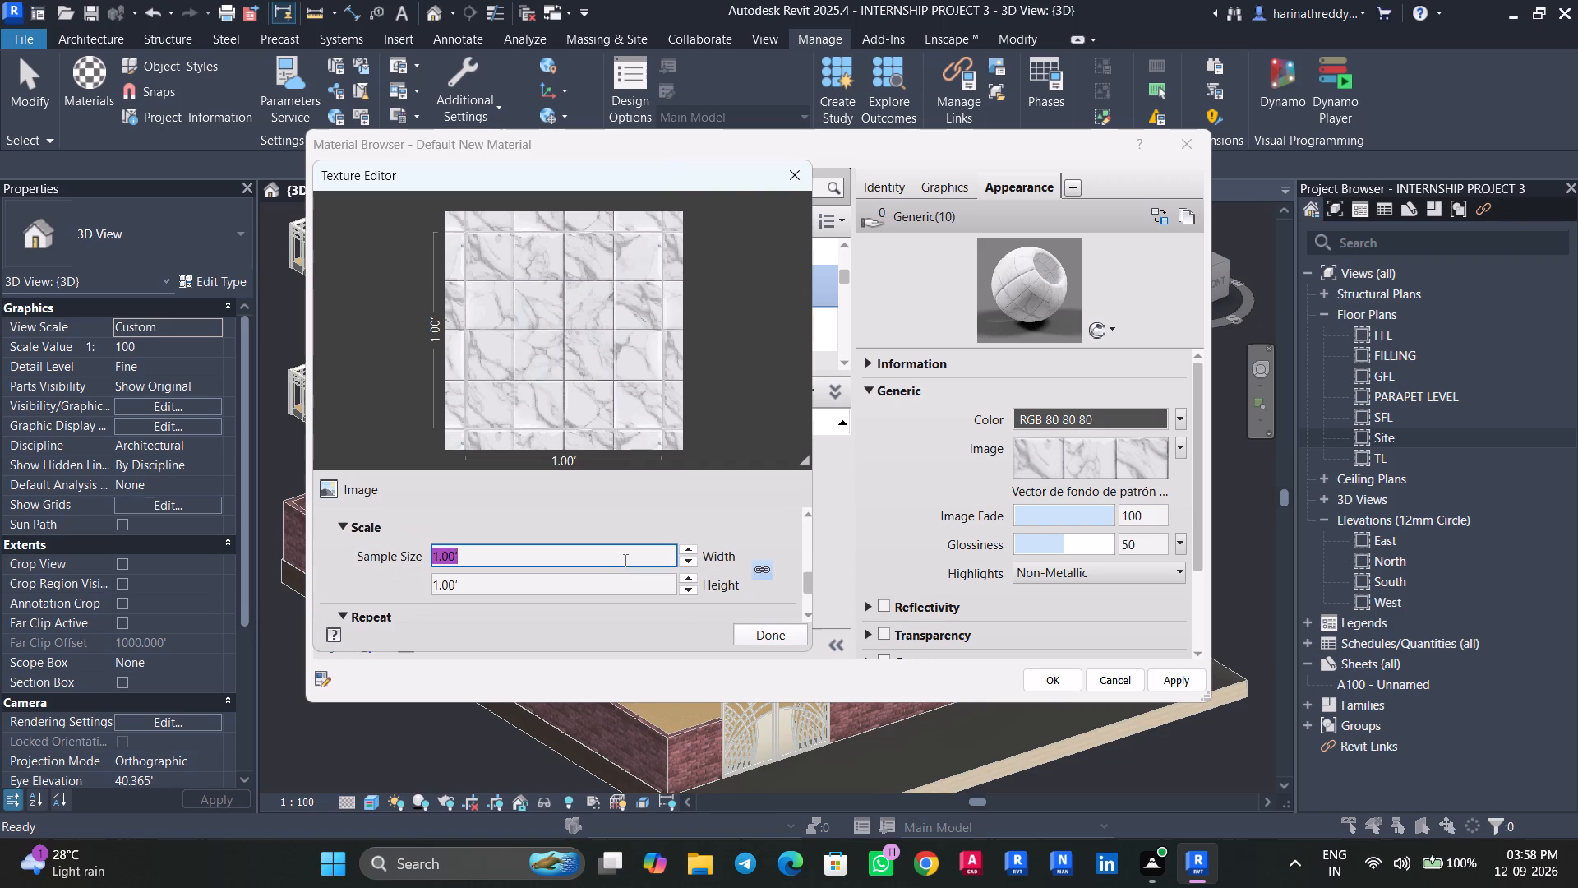
{"action": "key", "text": "3"}
{"action": "key", "text": "apostrophe"}
{"action": "key", "text": "Return"}
{"action": "left_click", "coordinate": [758, 638]}
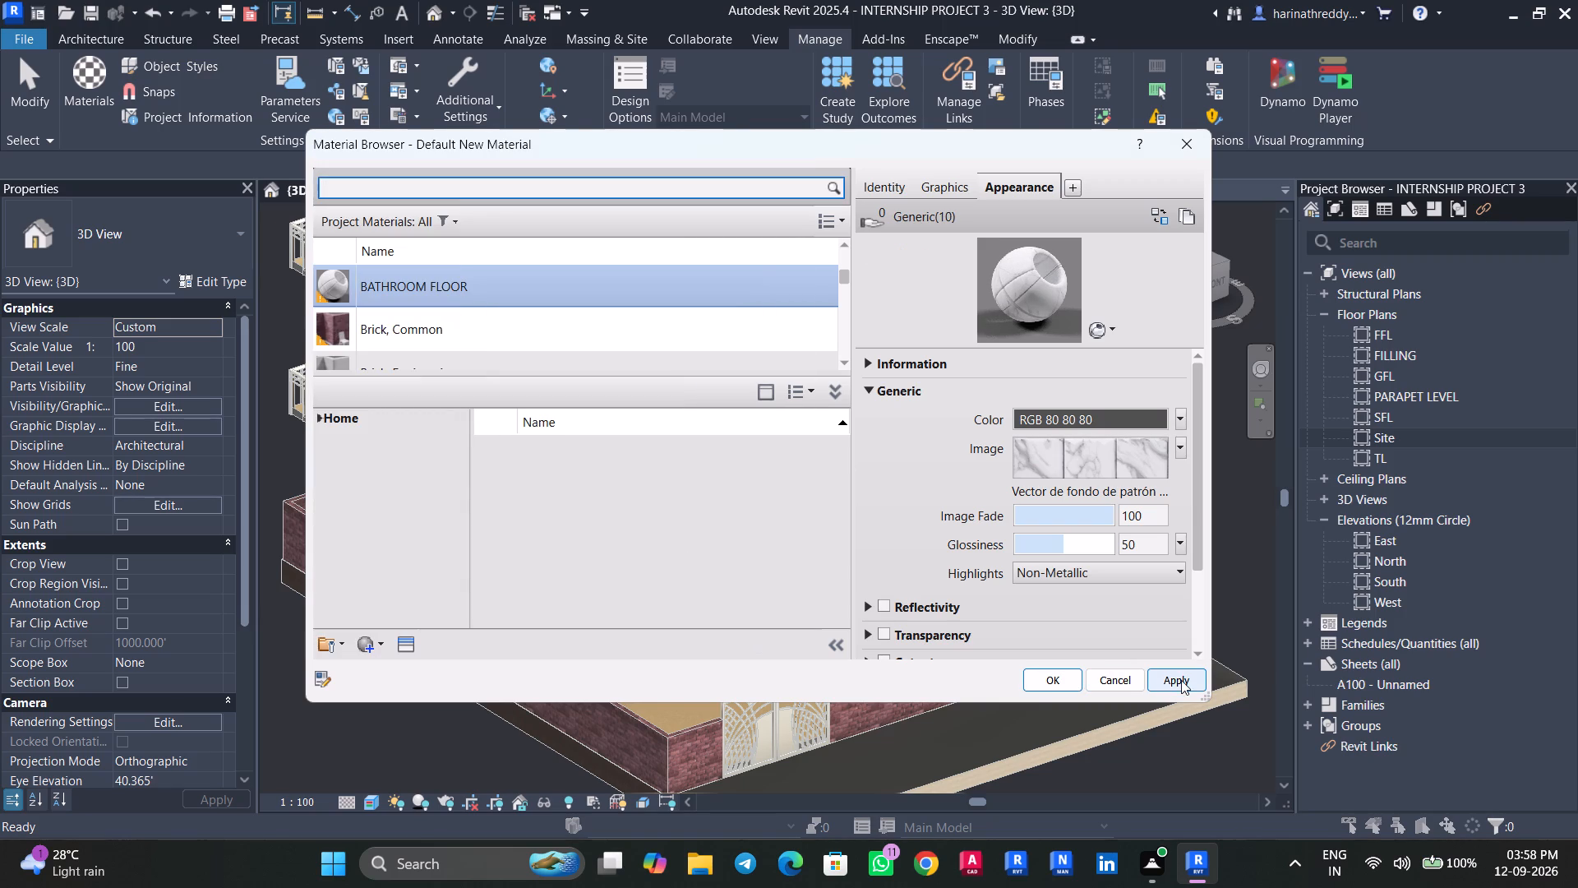
{"action": "left_click", "coordinate": [1181, 680]}
{"action": "left_click", "coordinate": [1041, 691]}
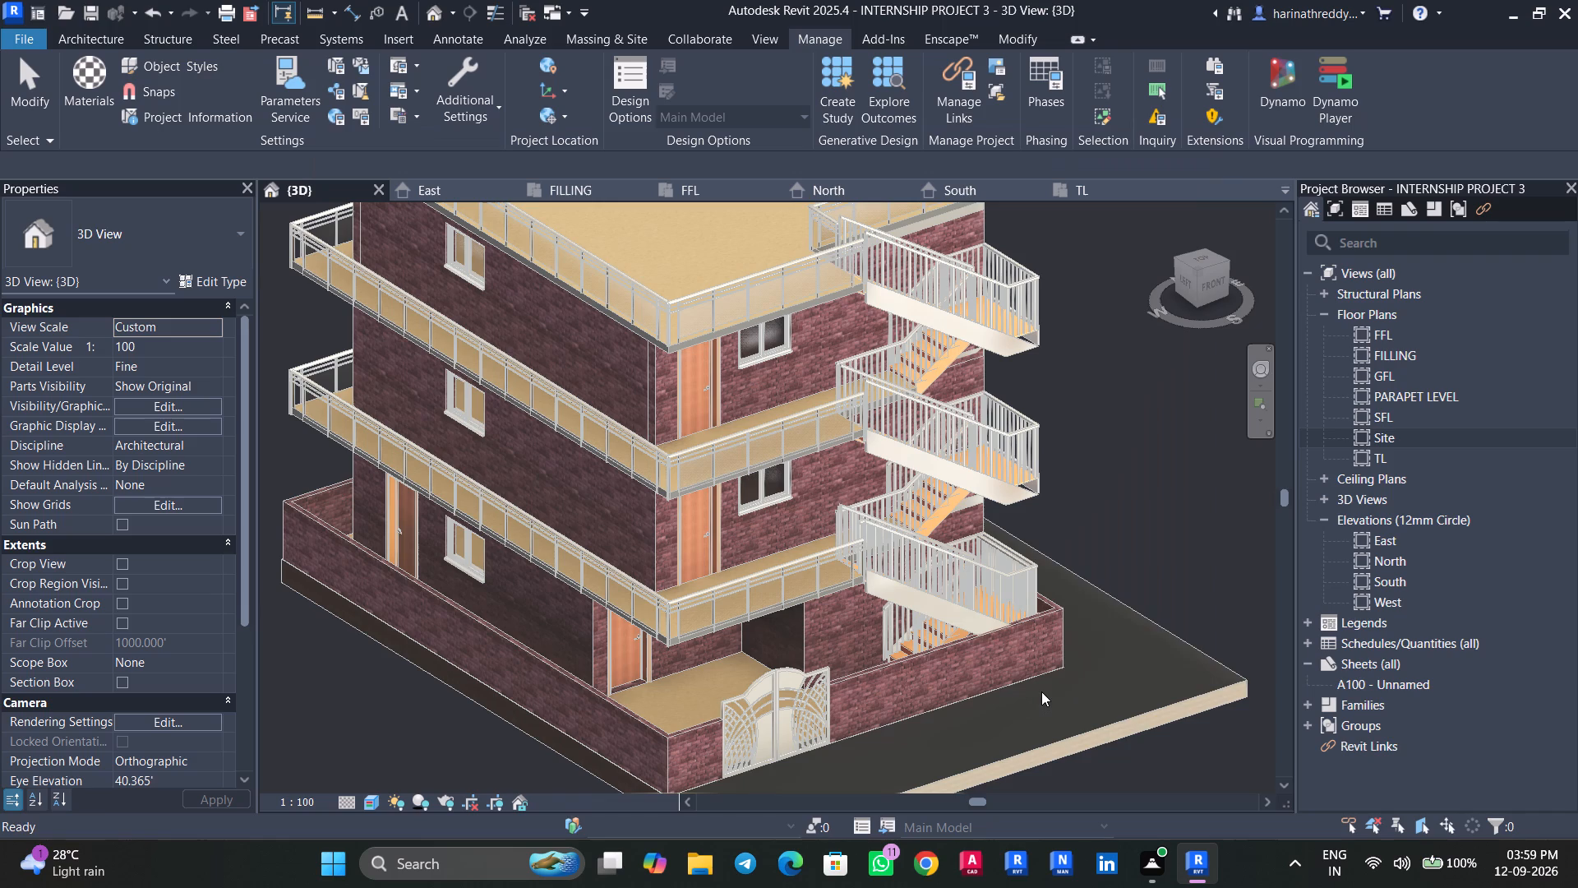
Create another new project material named KITCHEN FLOOR.
{"action": "left_click", "coordinate": [84, 102]}
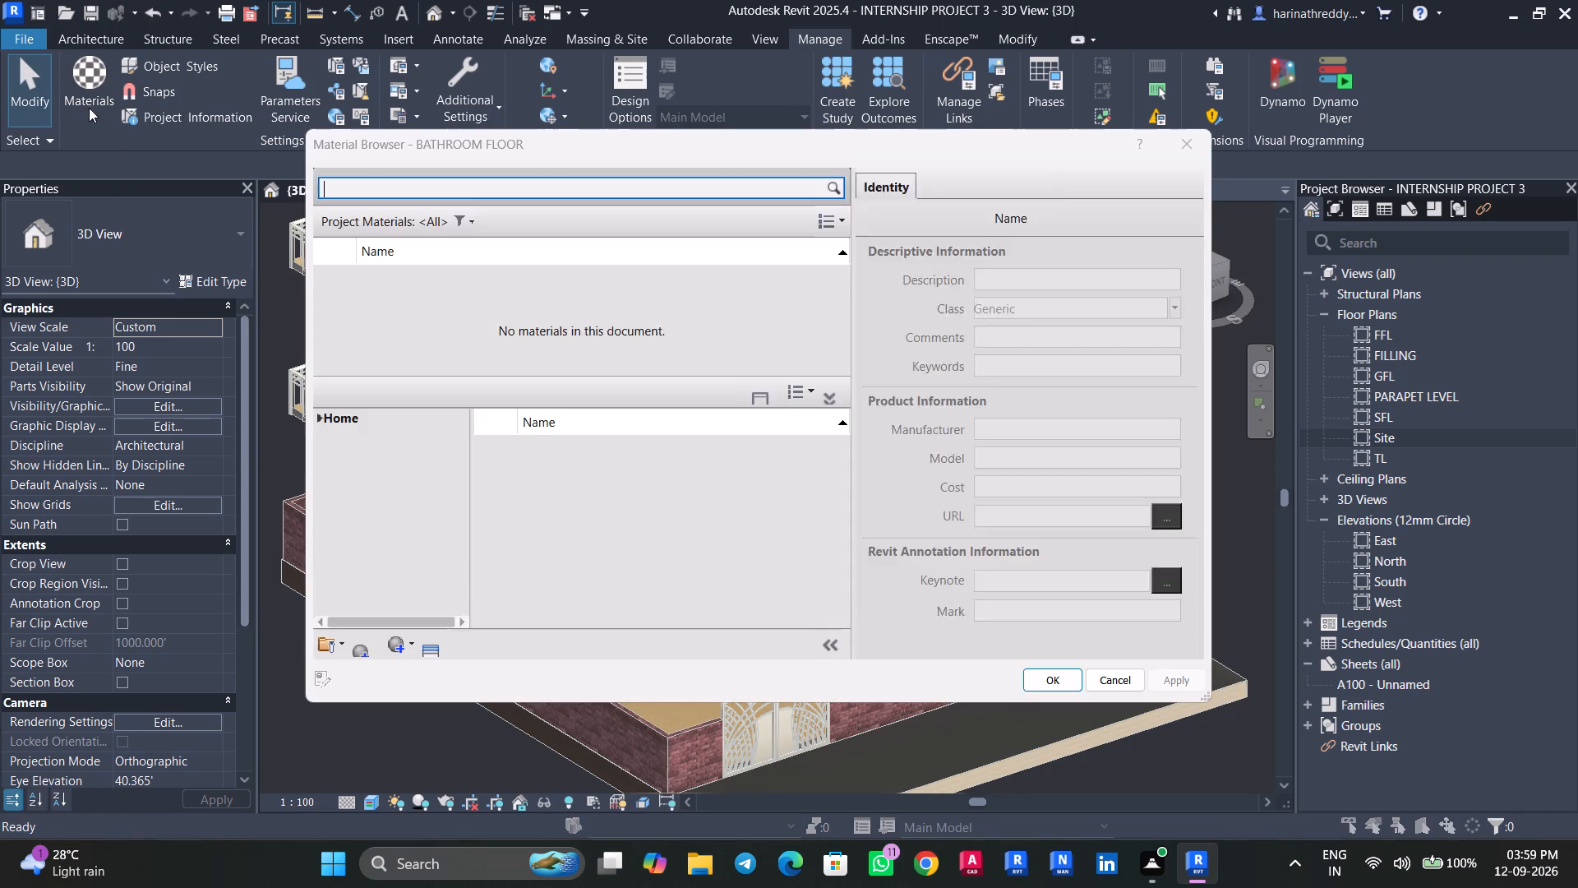
{"action": "left_click", "coordinate": [378, 640]}
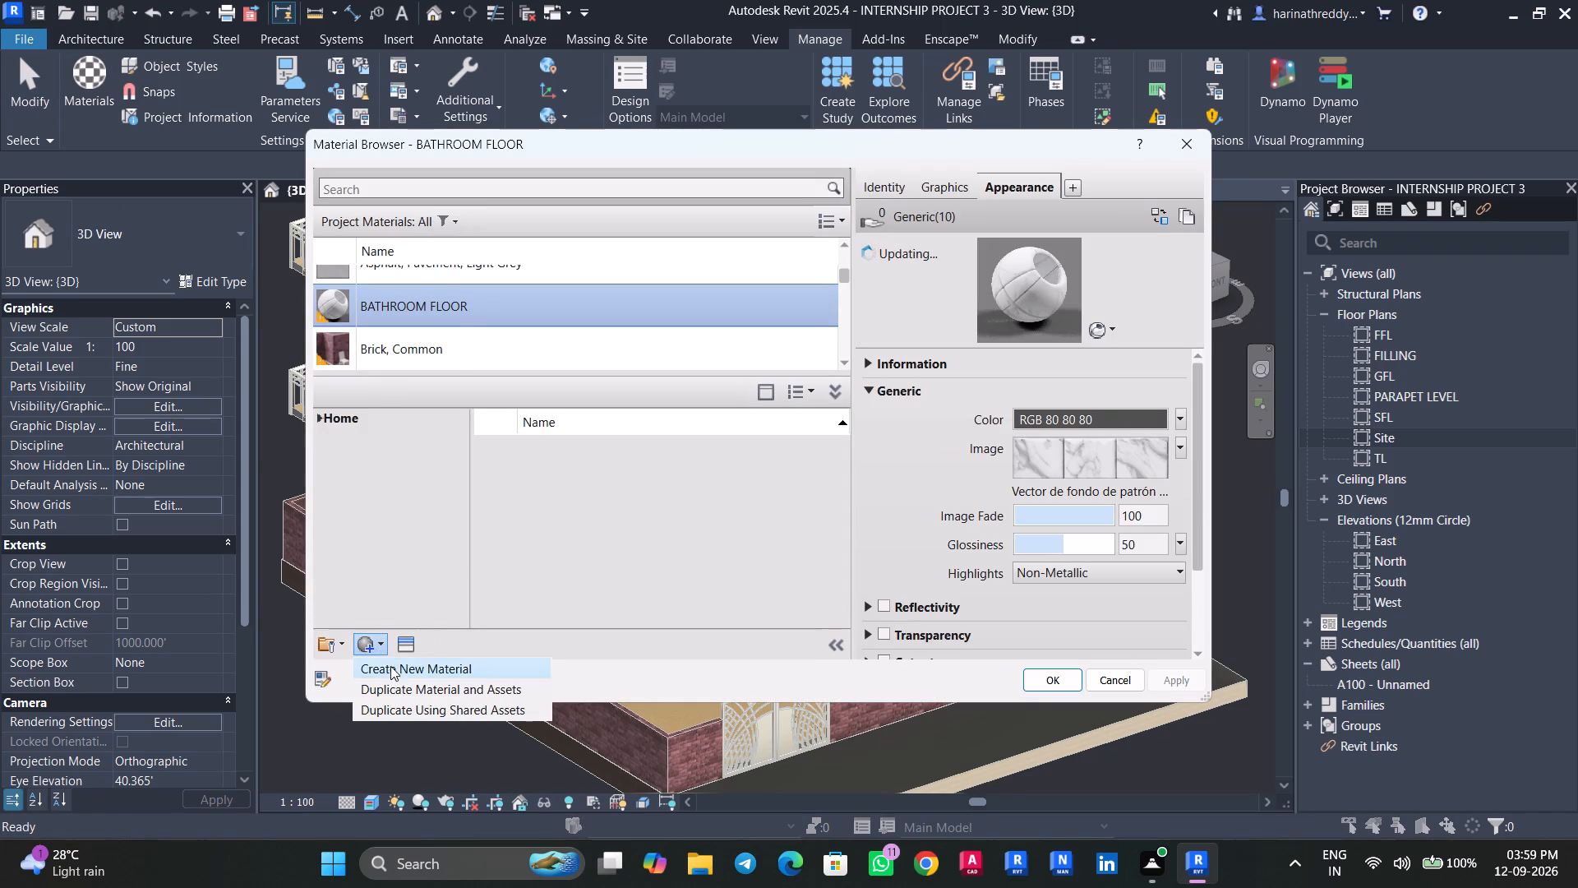
{"action": "left_click", "coordinate": [390, 666]}
{"action": "right_click", "coordinate": [450, 311]}
{"action": "left_click", "coordinate": [523, 395]}
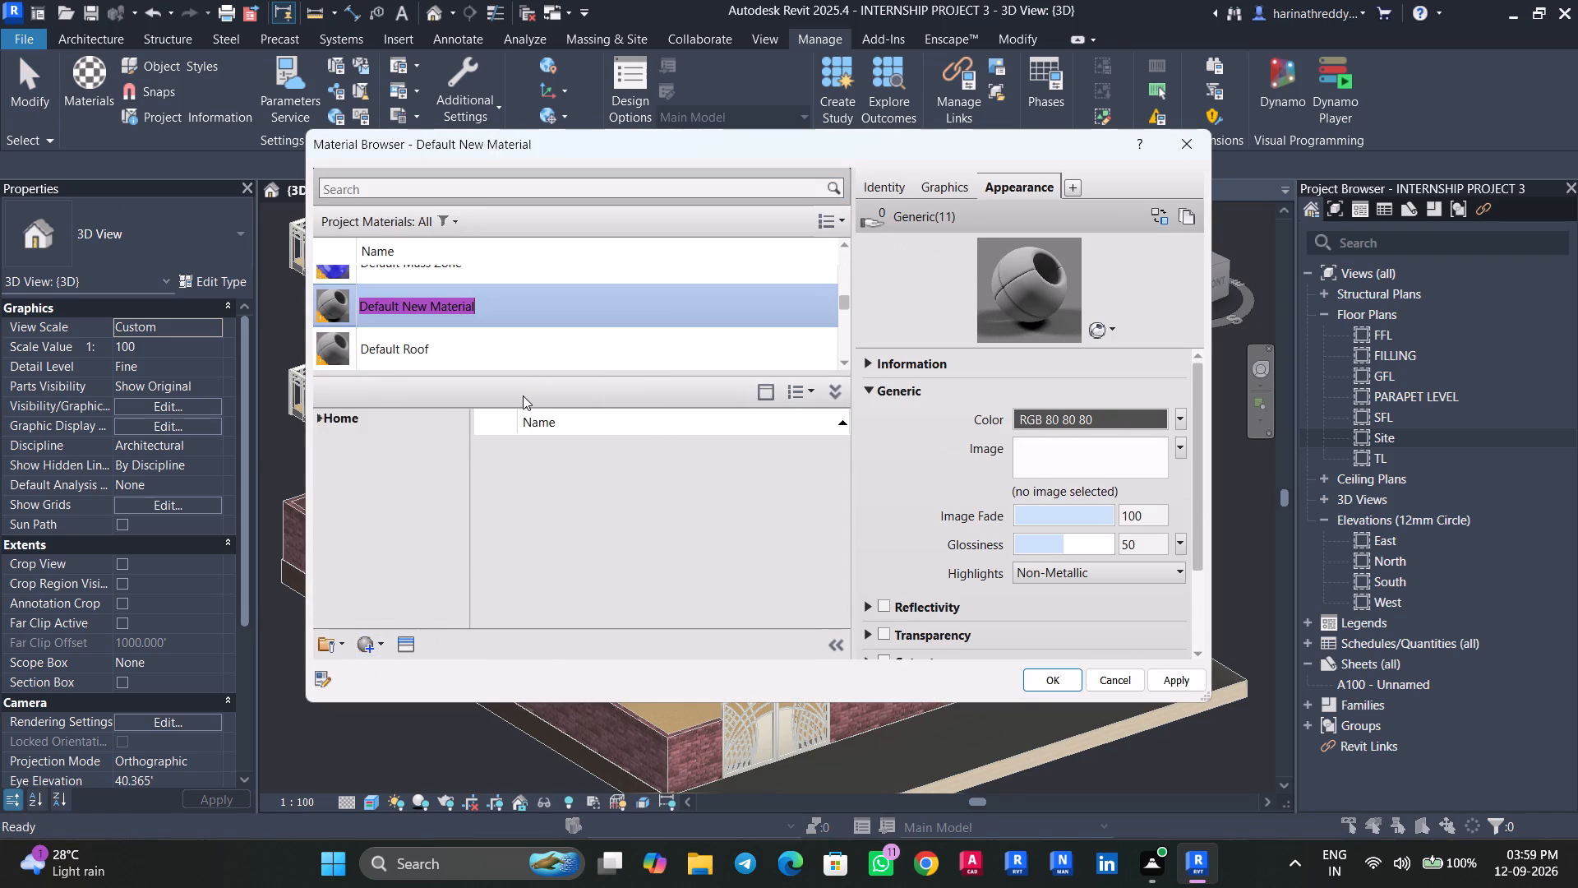
{"action": "type", "text": "KITCHEN"}
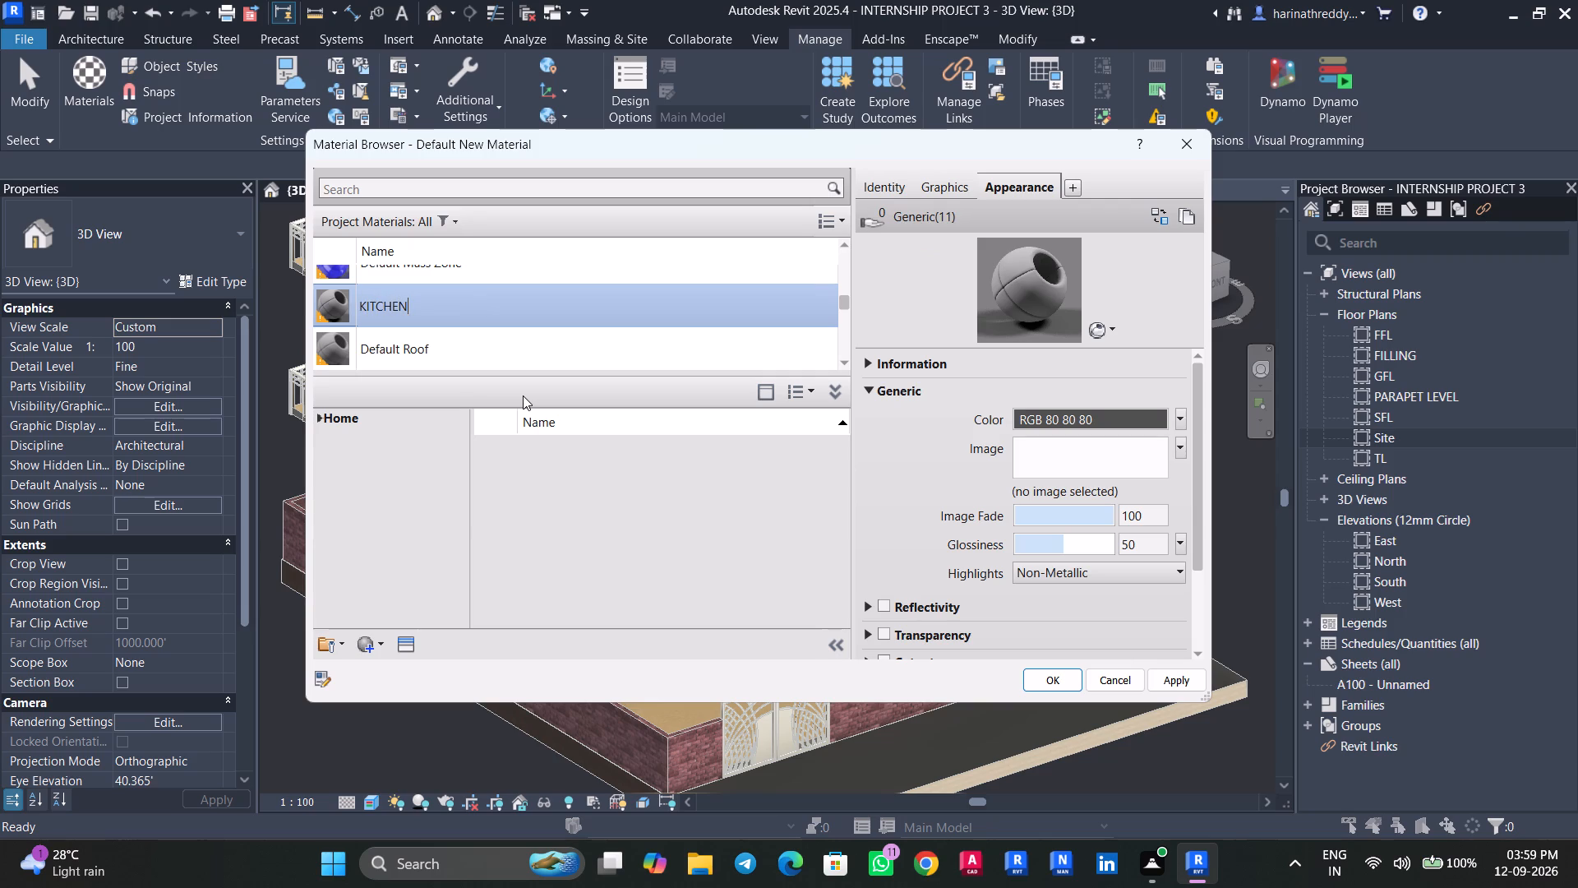
{"action": "key", "text": "space"}
{"action": "type", "text": "FLOOR"}
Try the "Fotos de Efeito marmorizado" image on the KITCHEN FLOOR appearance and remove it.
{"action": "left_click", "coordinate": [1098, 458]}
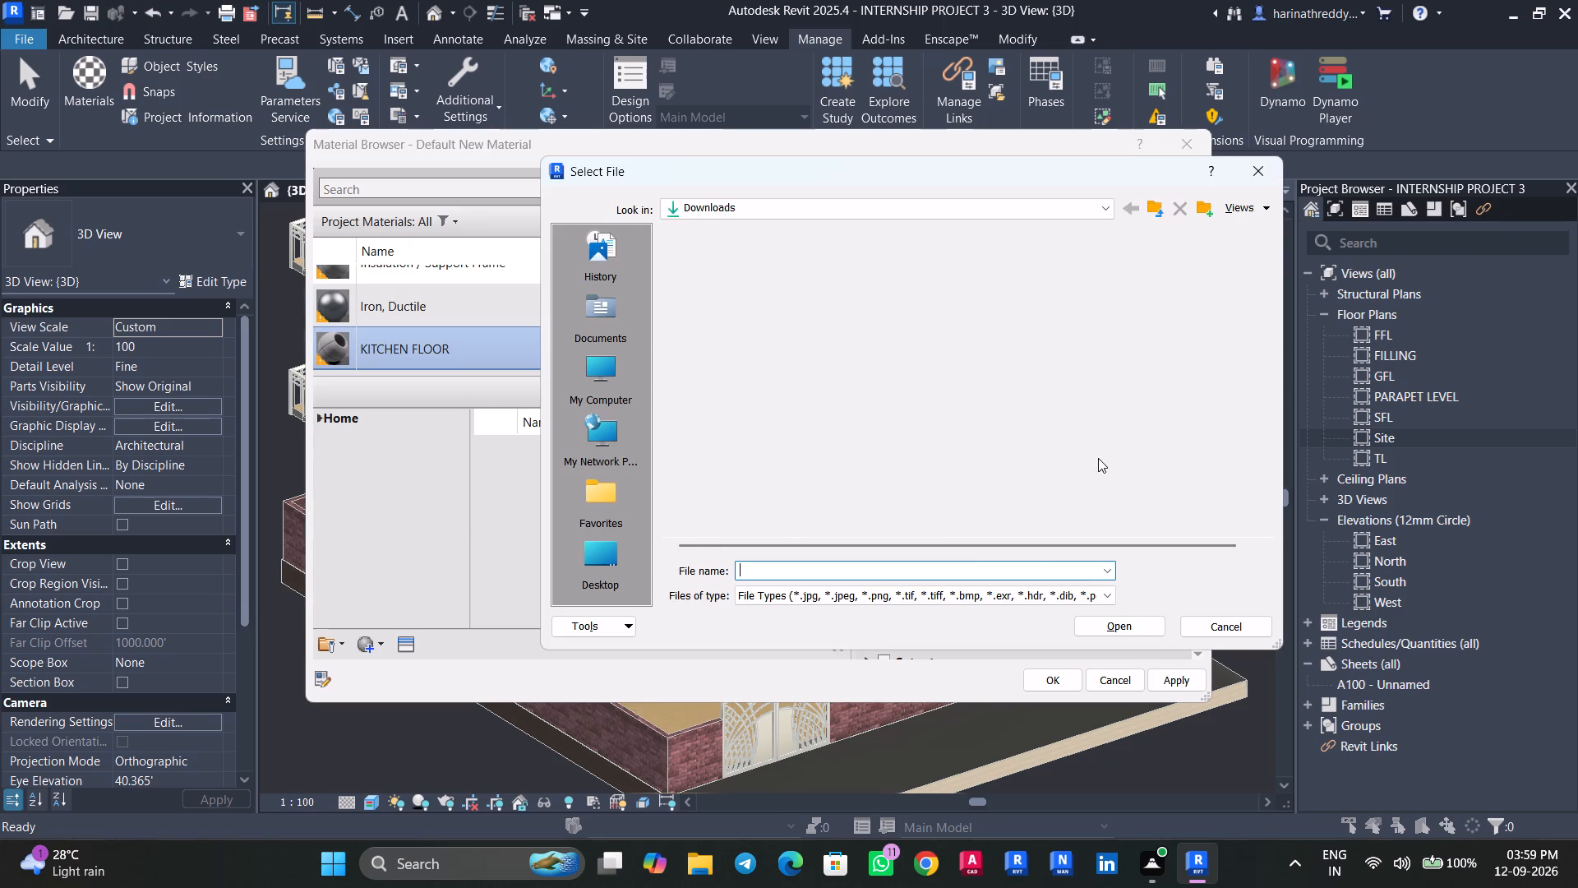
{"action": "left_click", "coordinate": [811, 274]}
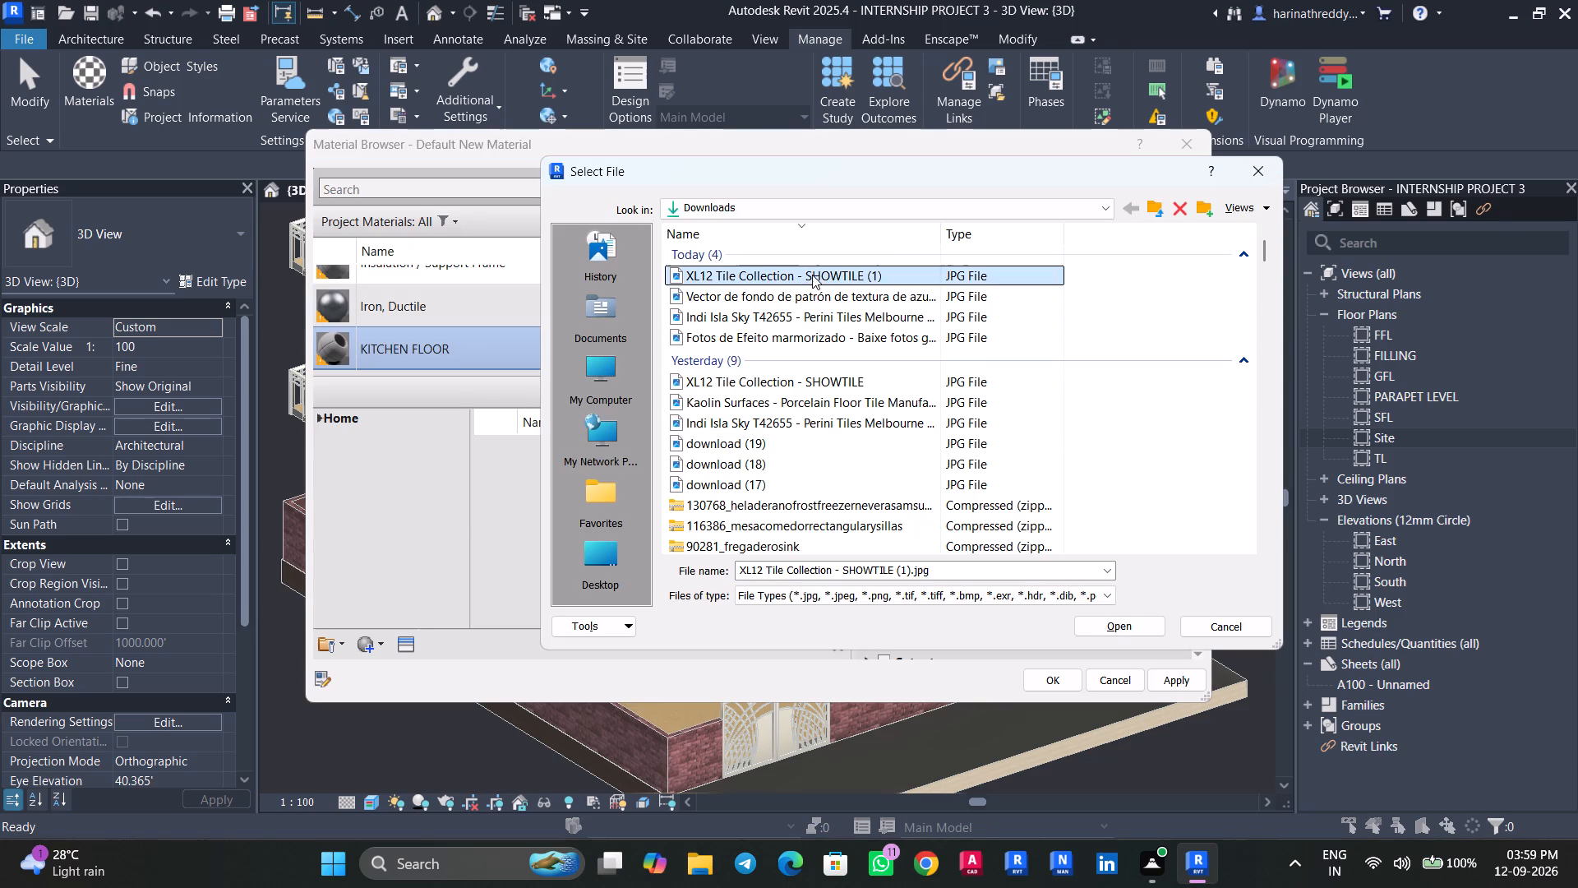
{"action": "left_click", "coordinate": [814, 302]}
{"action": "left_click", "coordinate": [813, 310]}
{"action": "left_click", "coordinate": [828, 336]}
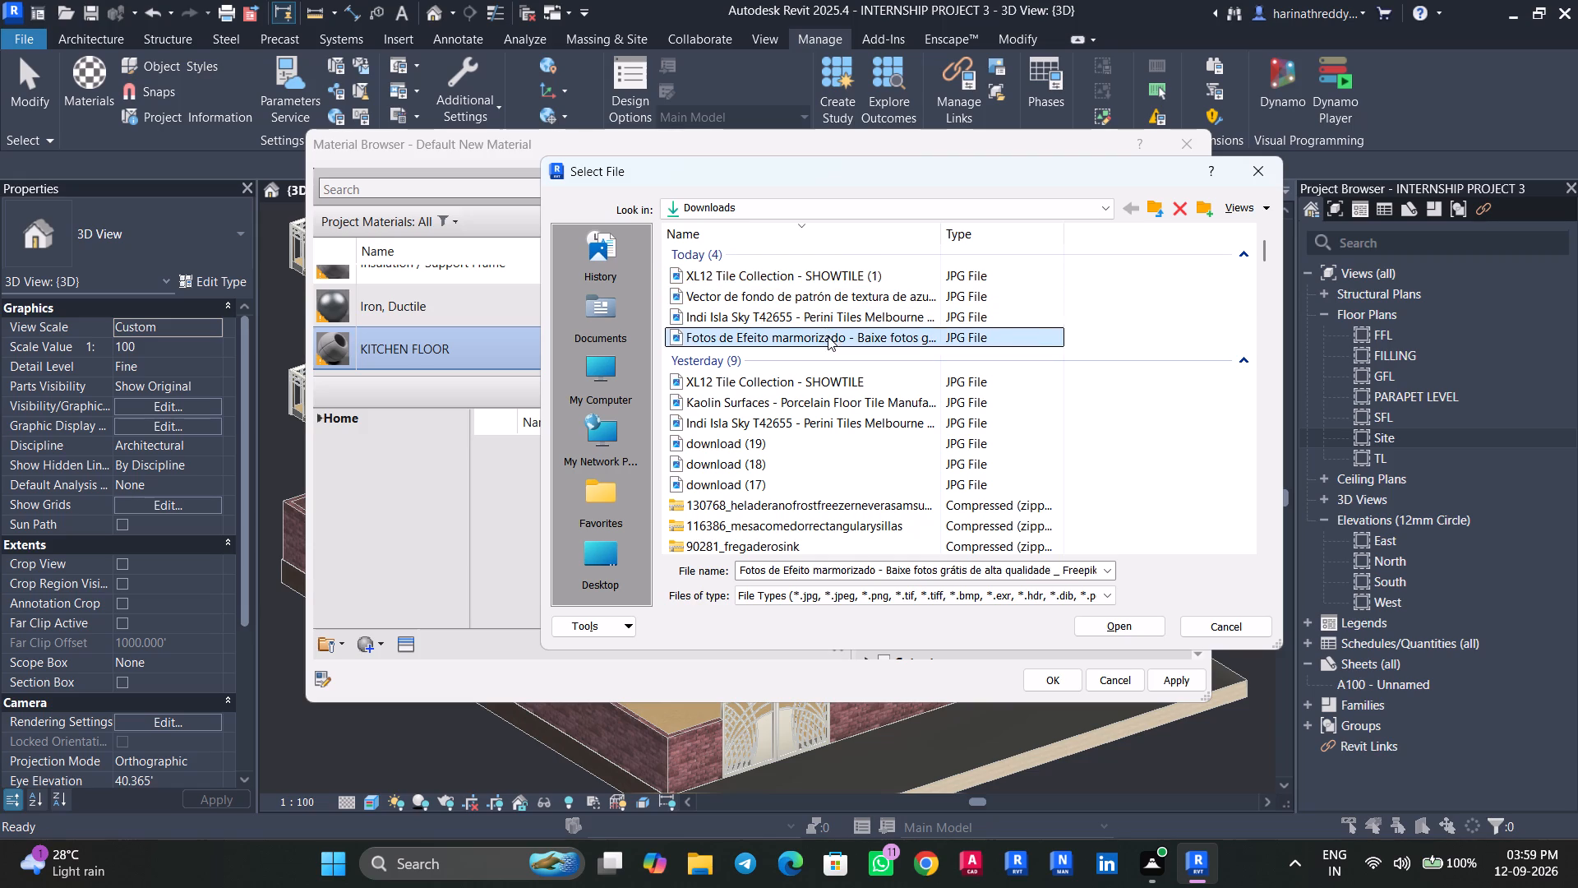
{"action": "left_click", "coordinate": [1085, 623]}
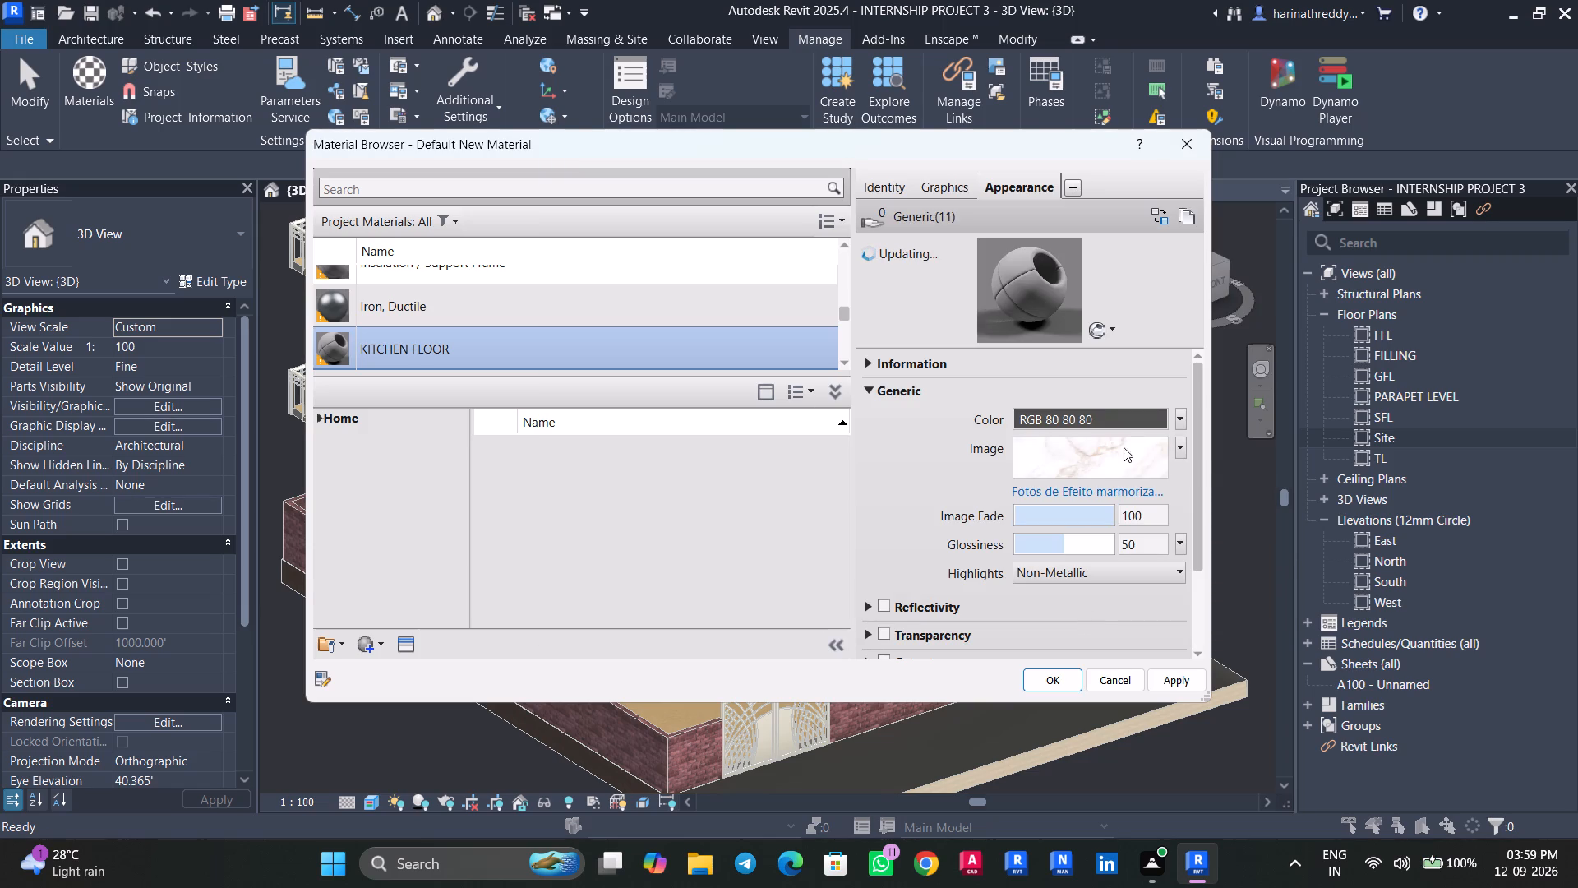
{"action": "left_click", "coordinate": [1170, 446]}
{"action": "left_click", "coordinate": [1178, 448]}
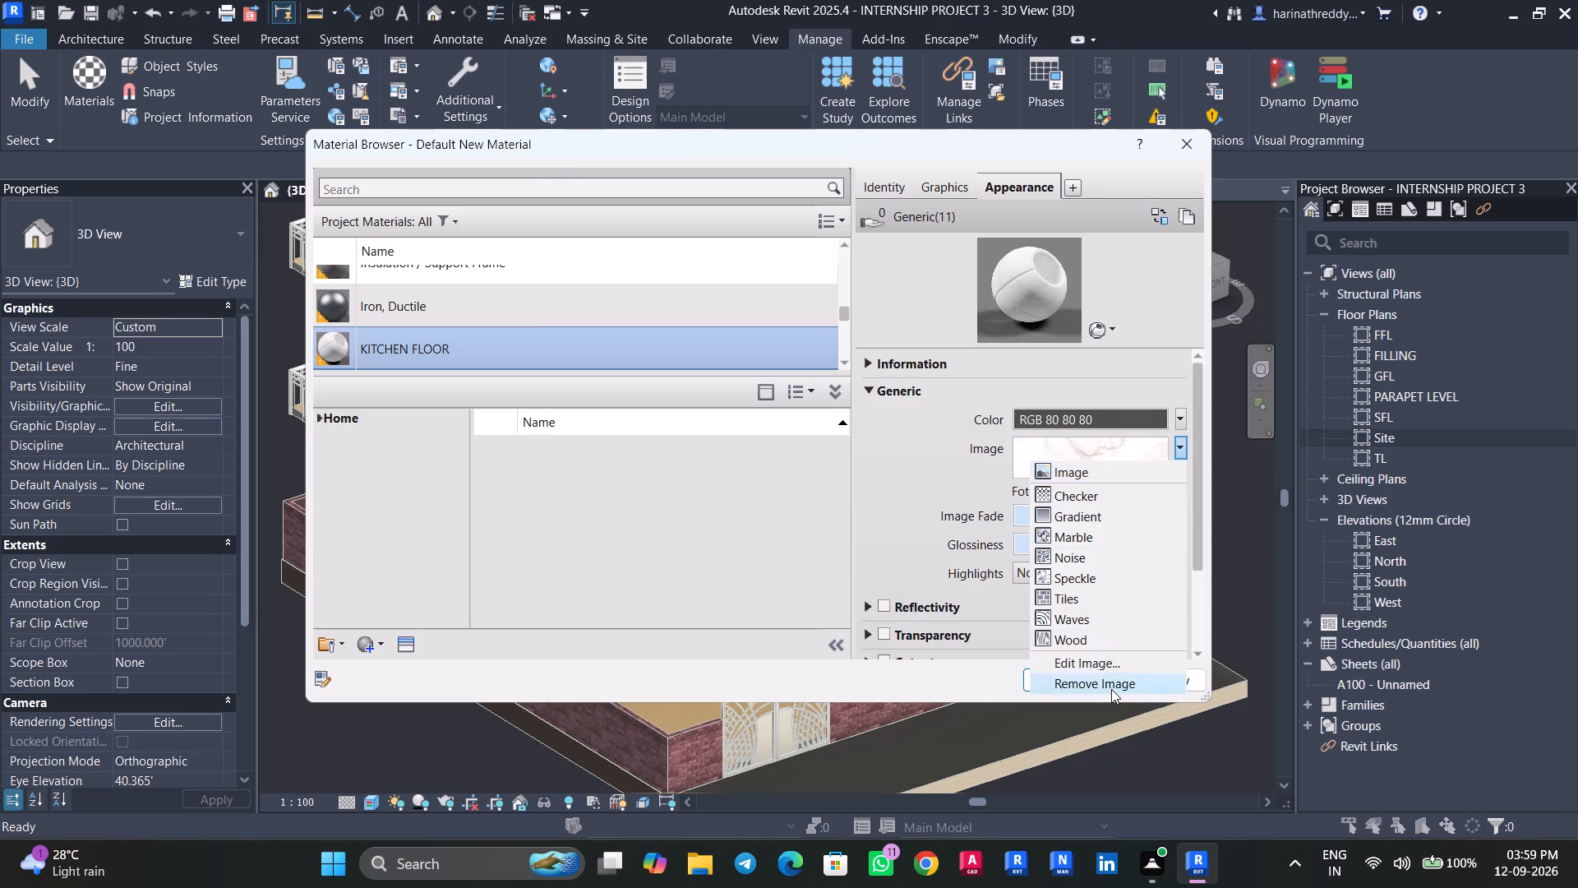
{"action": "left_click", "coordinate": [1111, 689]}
Assign the Indi Isla Sky T42655 - Perini Tiles Melbourne (2) image to the KITCHEN FLOOR appearance.
{"action": "left_click", "coordinate": [1129, 464]}
{"action": "left_click", "coordinate": [731, 324]}
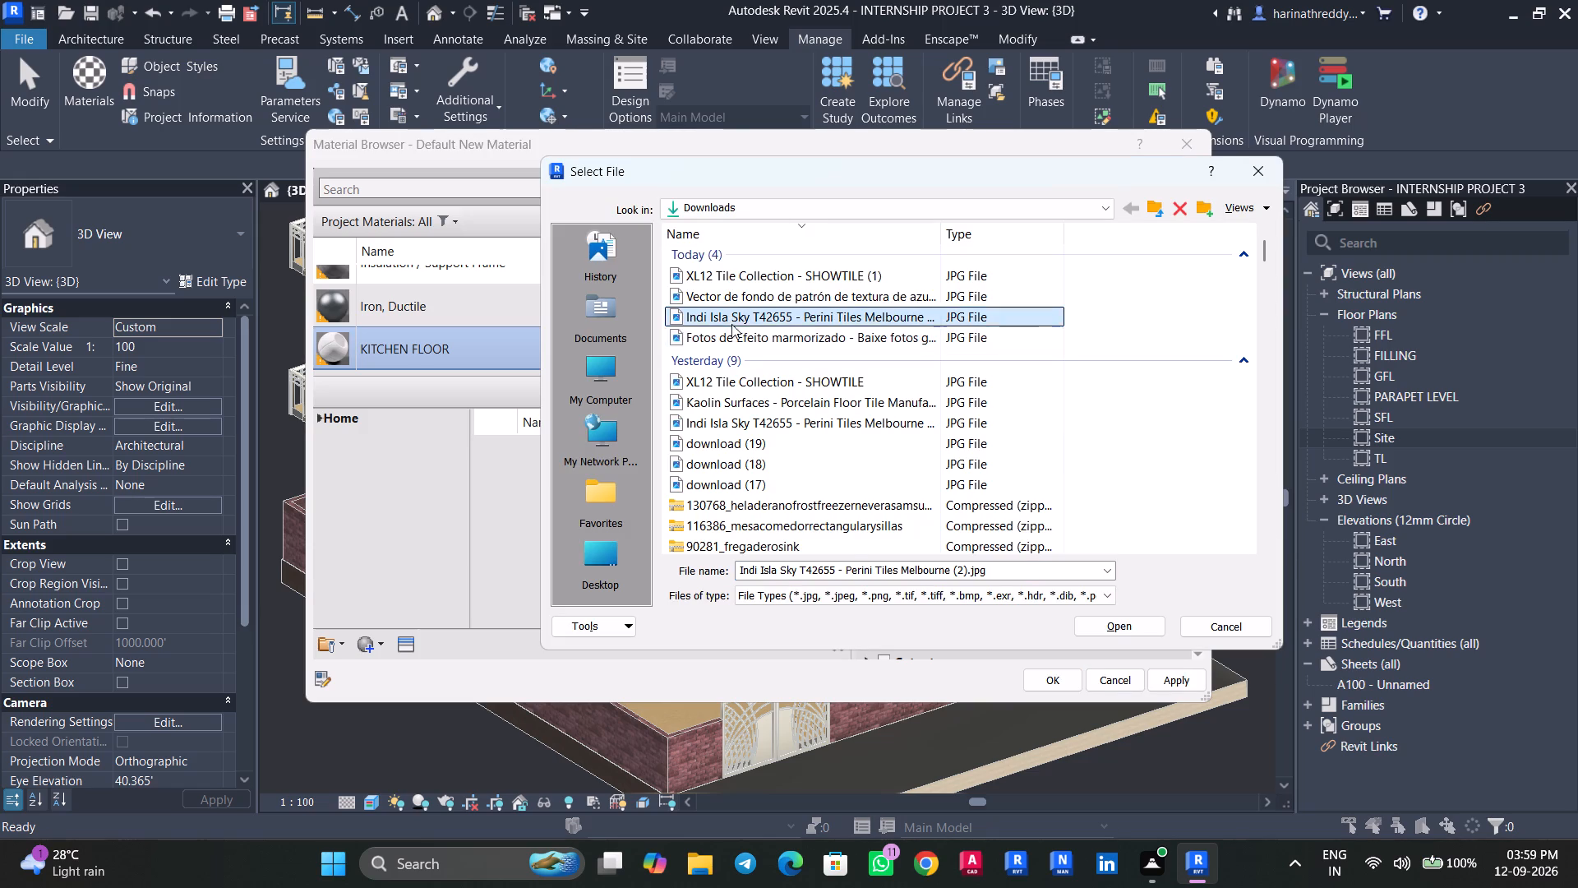
{"action": "left_click", "coordinate": [1125, 622]}
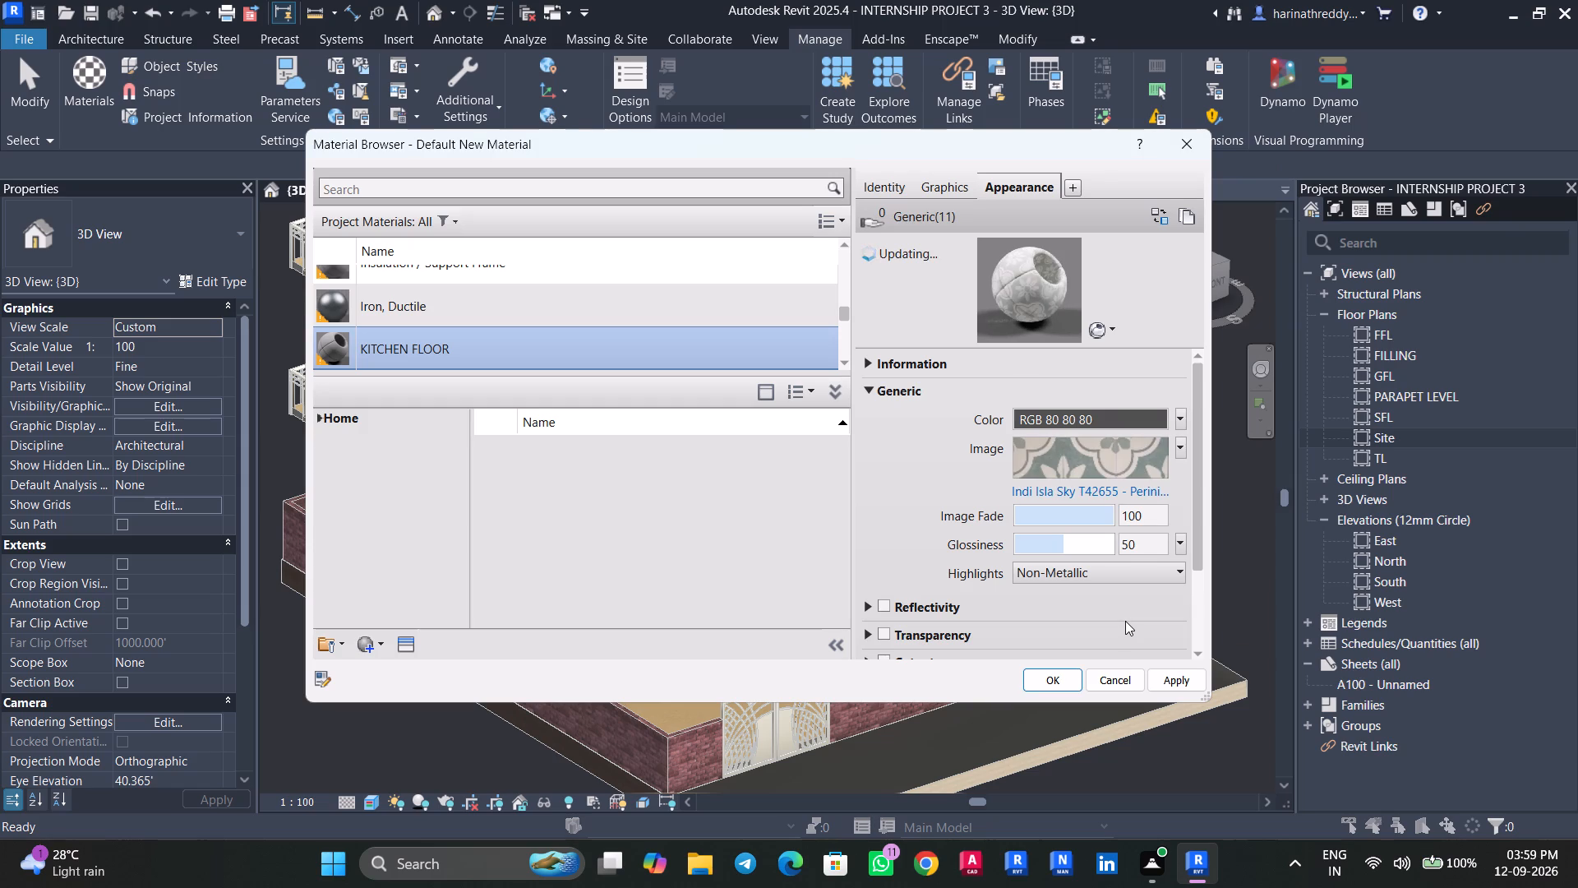
Set the KITCHEN FLOOR texture's sample size to 3' wide and high, and save the material.
{"action": "left_click", "coordinate": [1119, 465]}
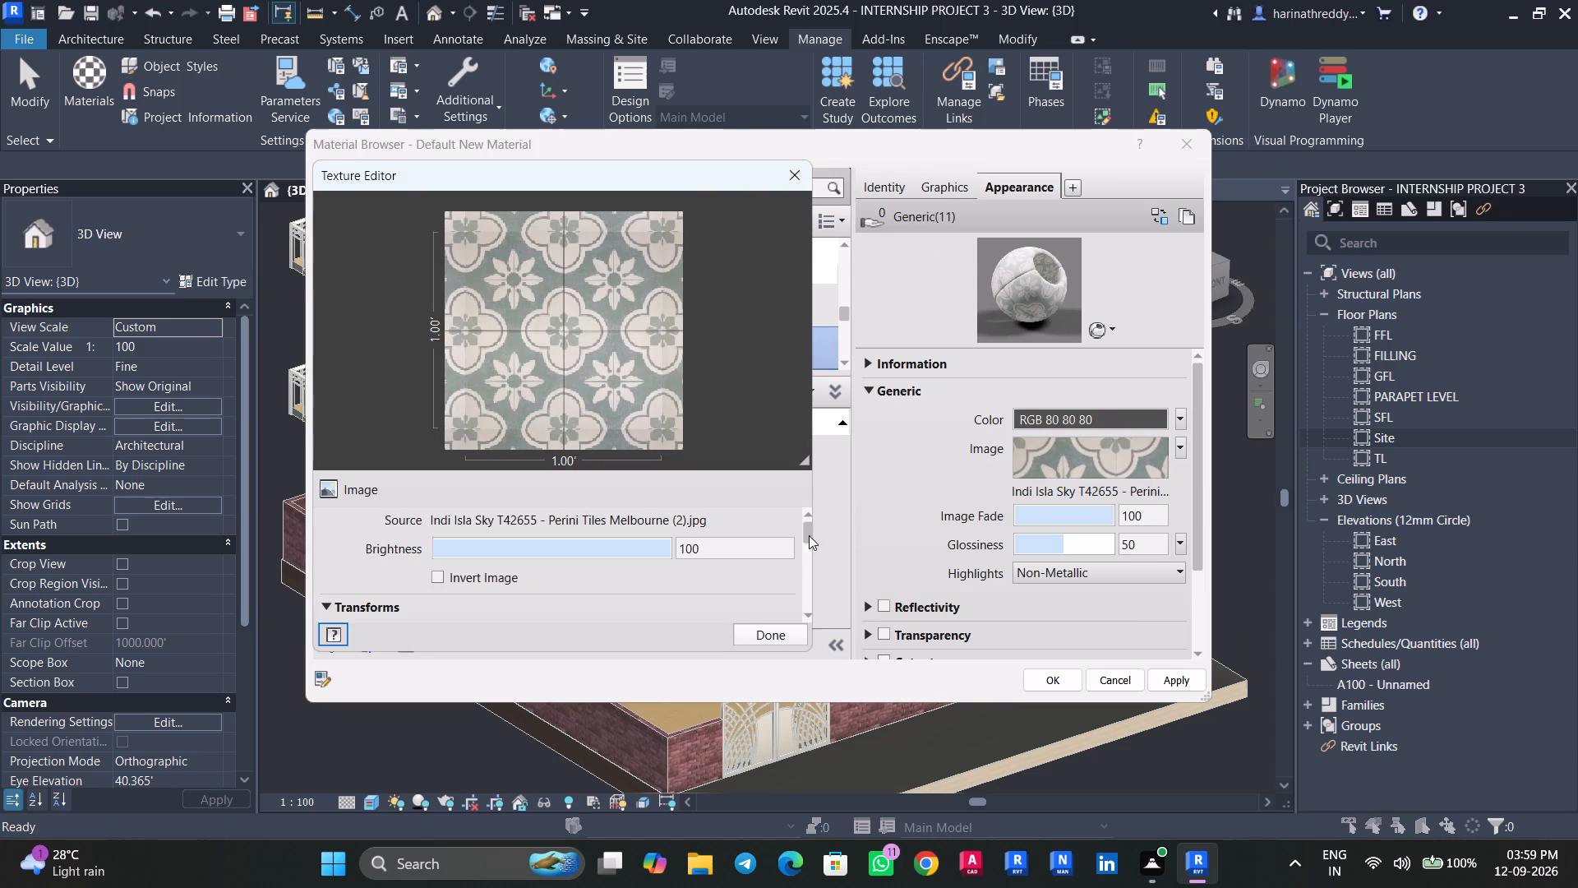
{"action": "left_click_drag", "start_coordinate": [809, 535], "coordinate": [806, 585]}
{"action": "left_click", "coordinate": [537, 560]}
{"action": "type", "text": "3'"}
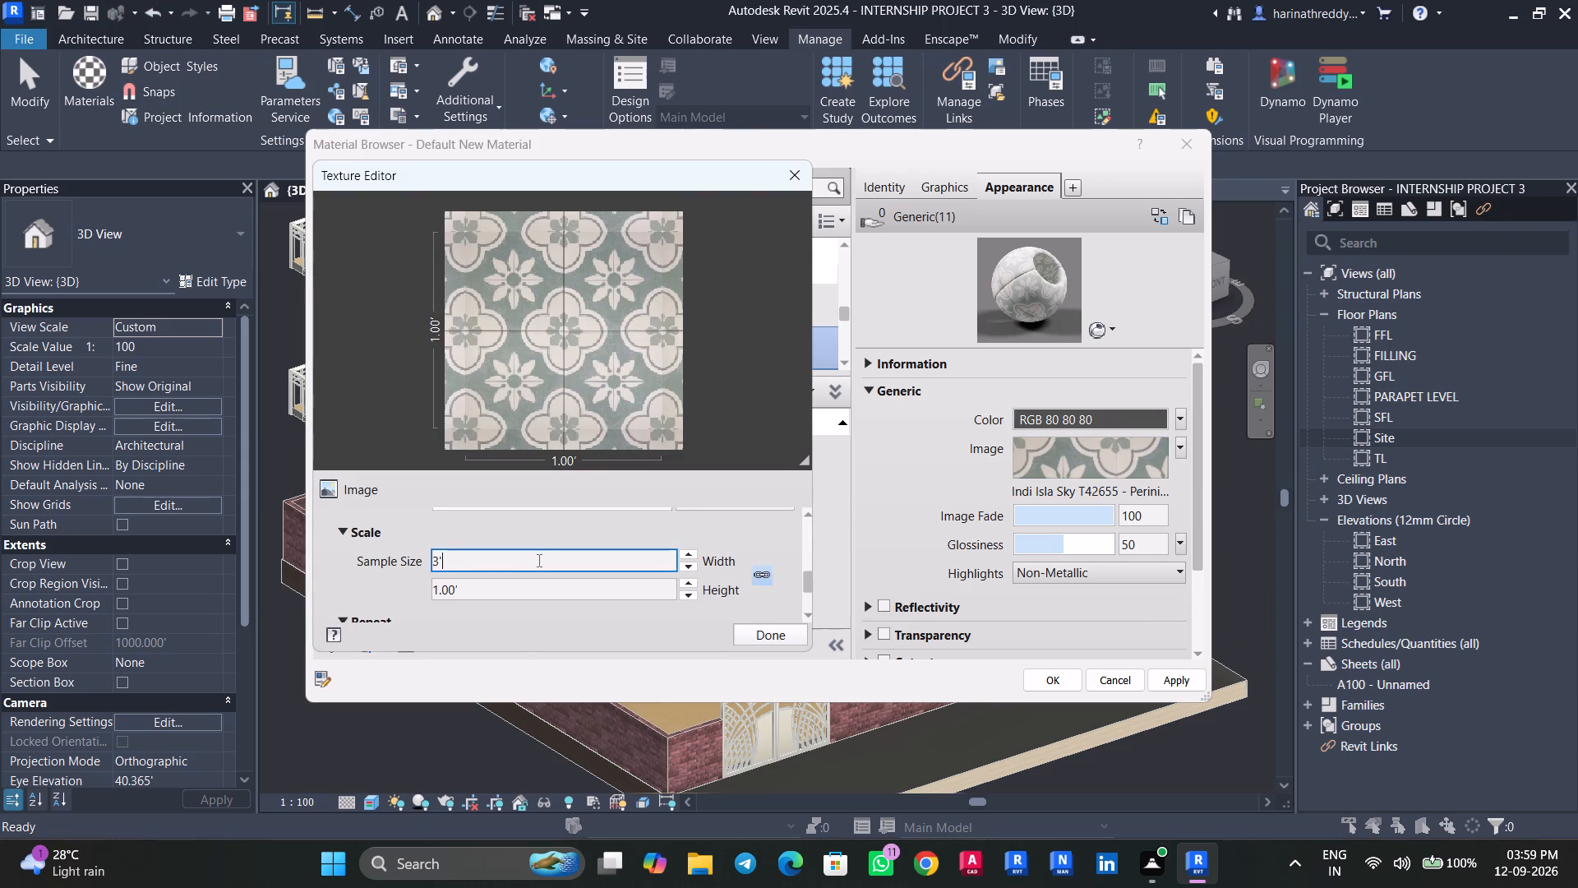
{"action": "key", "text": "Return"}
{"action": "left_click", "coordinate": [771, 638]}
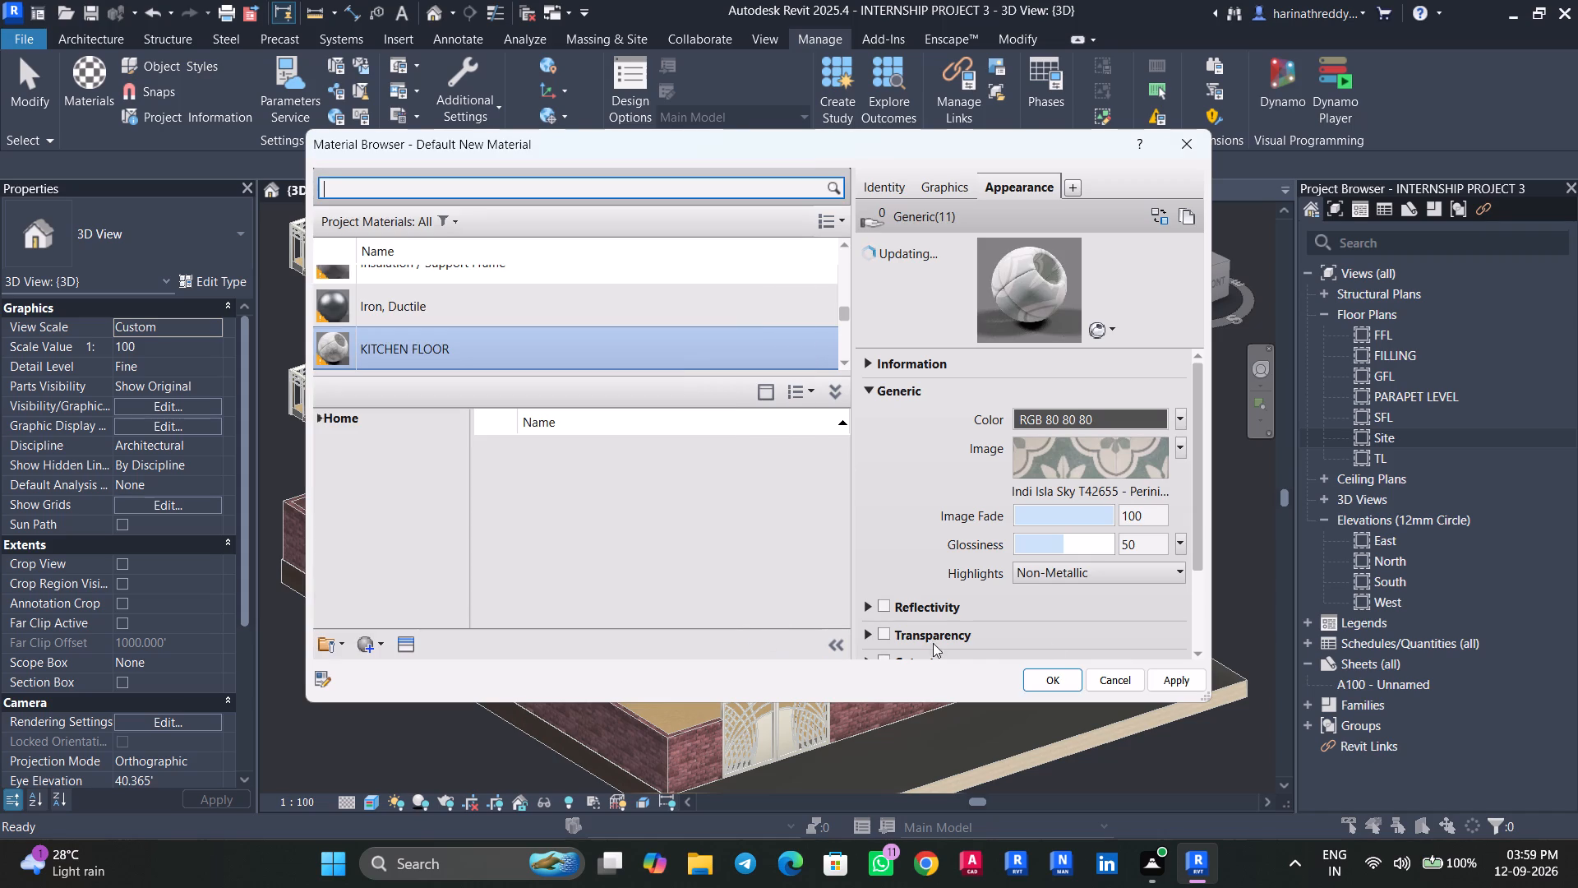
{"action": "left_click", "coordinate": [1165, 677]}
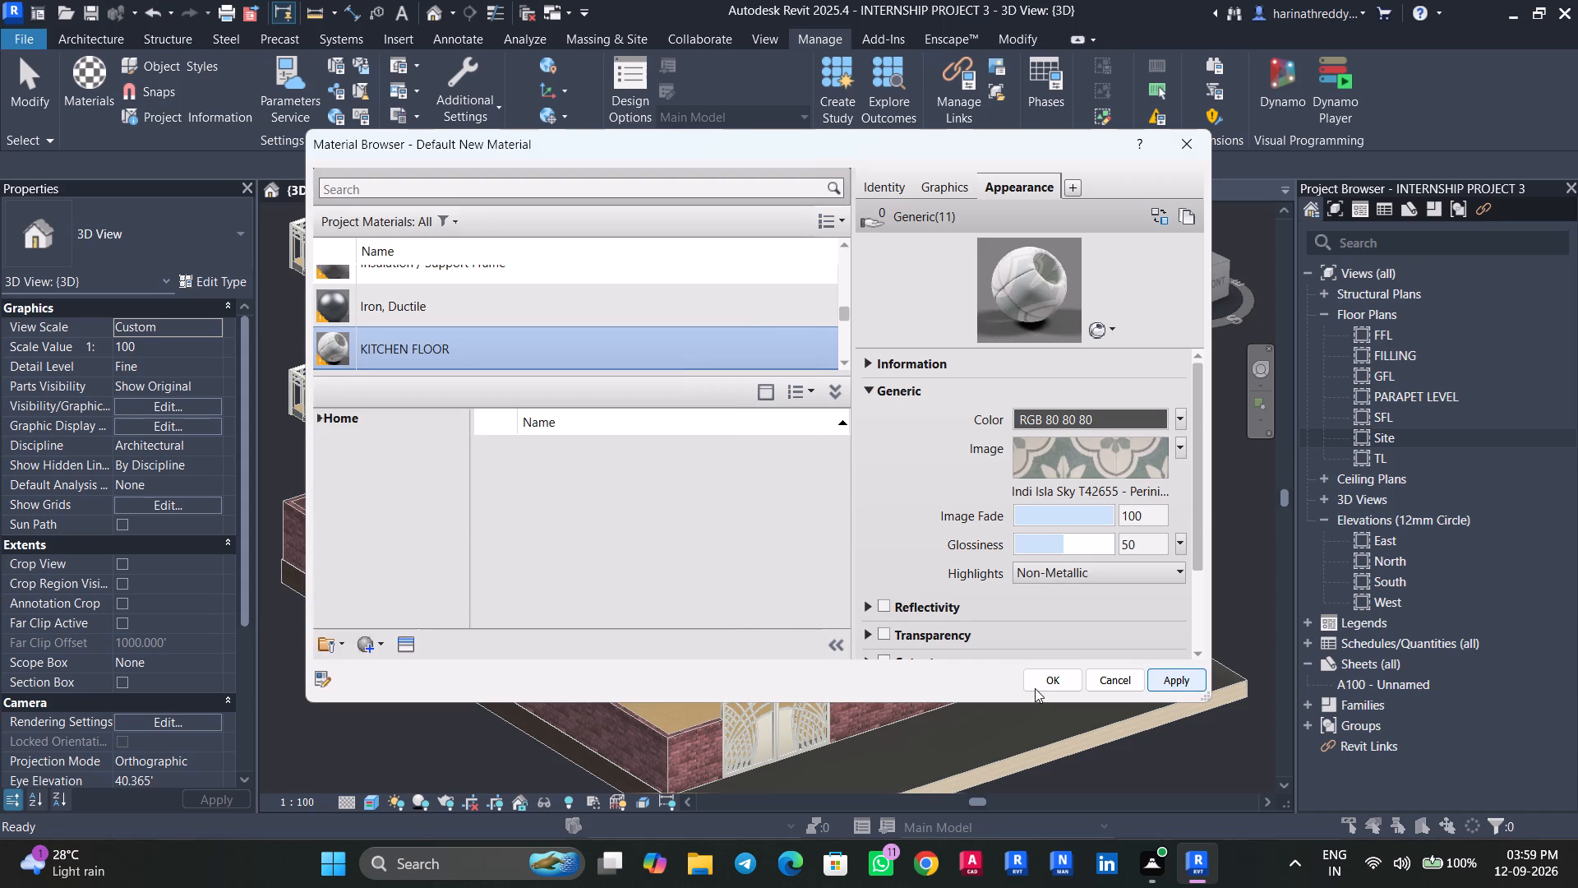
{"action": "left_click", "coordinate": [1035, 688]}
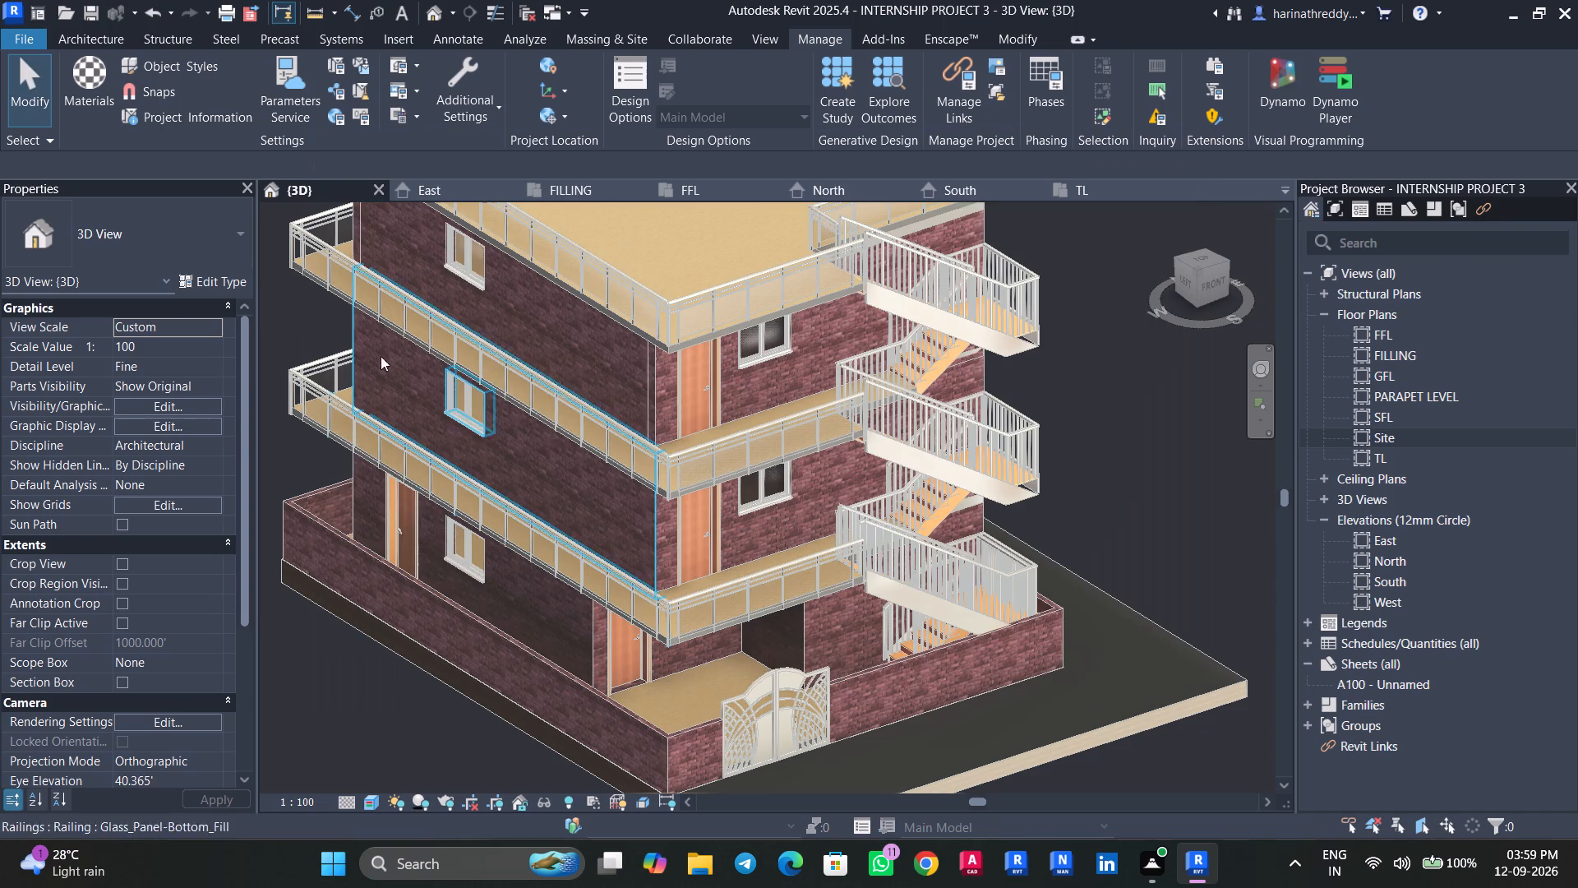
Create a new project material named BEDROOM FLOOR.
{"action": "left_click", "coordinate": [99, 101]}
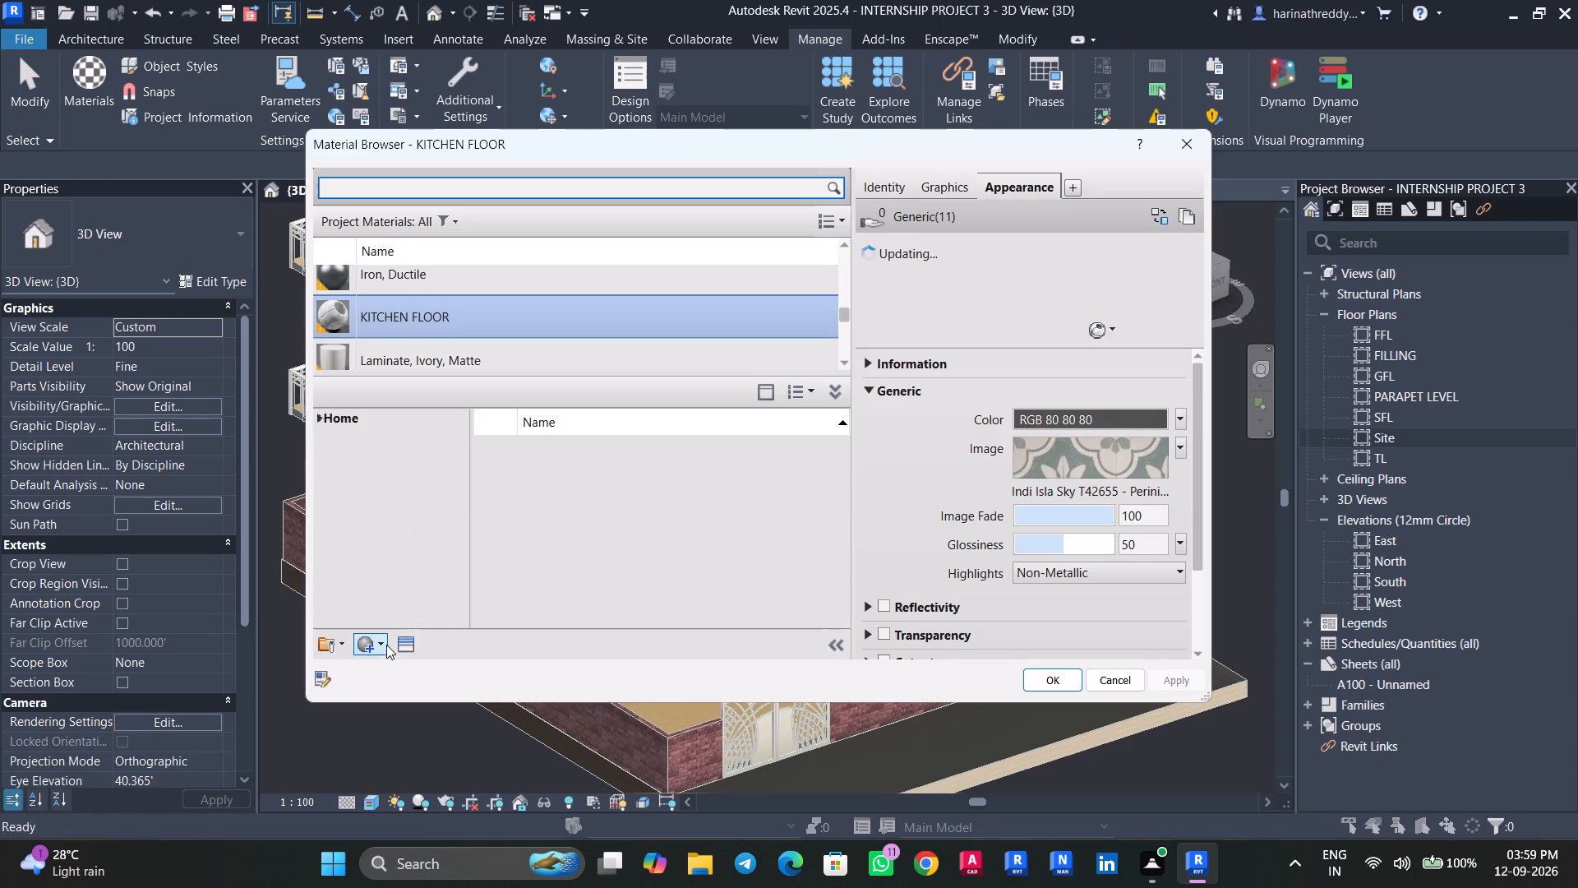
{"action": "left_click", "coordinate": [386, 645]}
{"action": "left_click", "coordinate": [393, 667]}
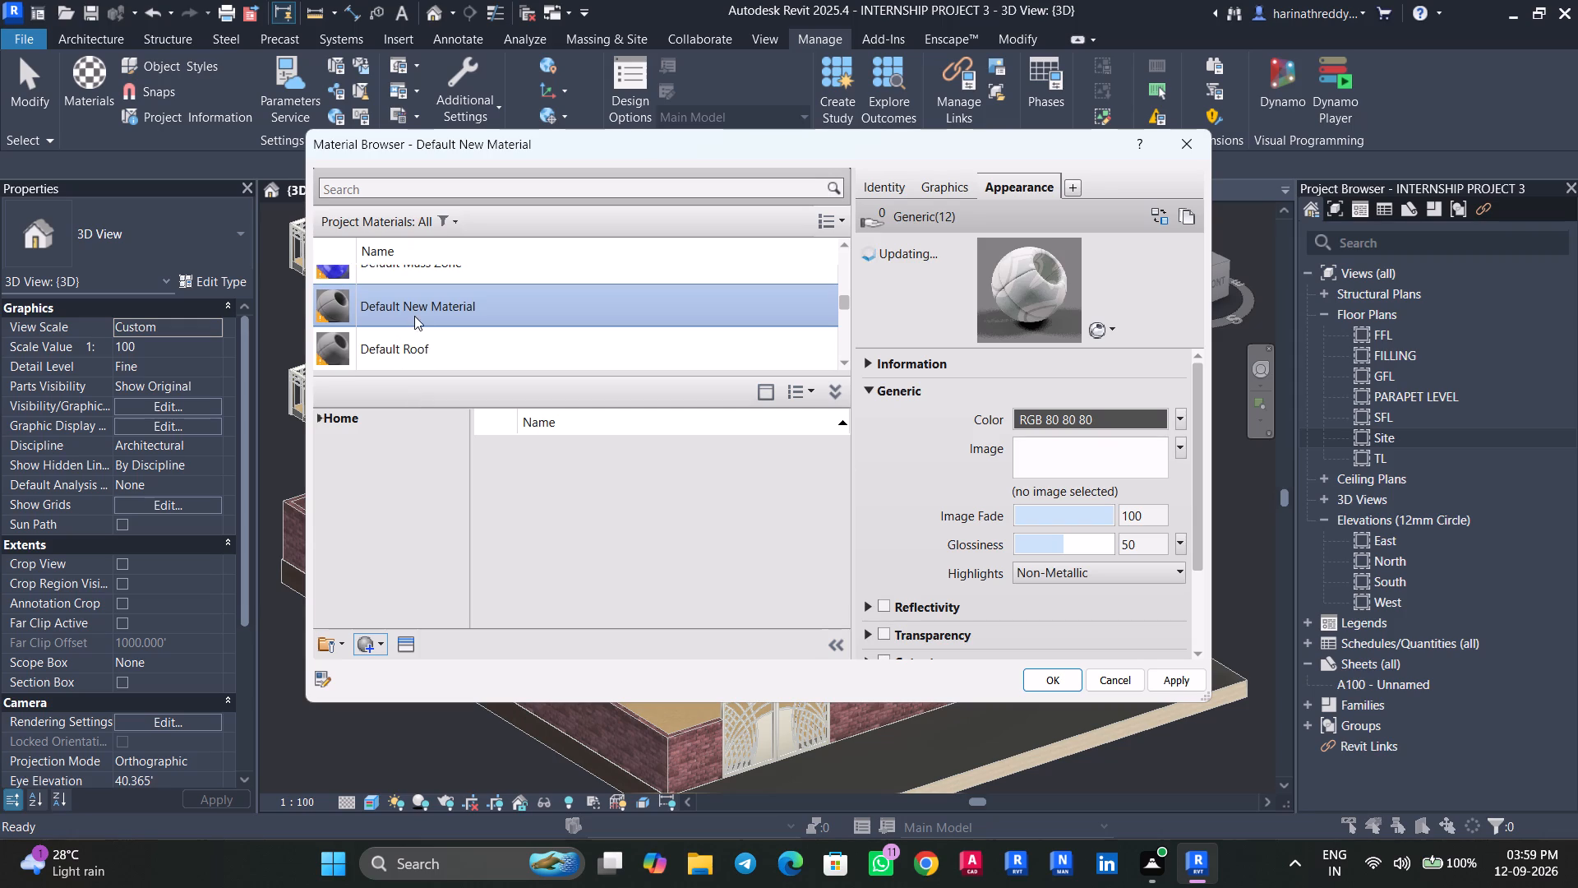
{"action": "right_click", "coordinate": [418, 312]}
{"action": "left_click", "coordinate": [467, 396]}
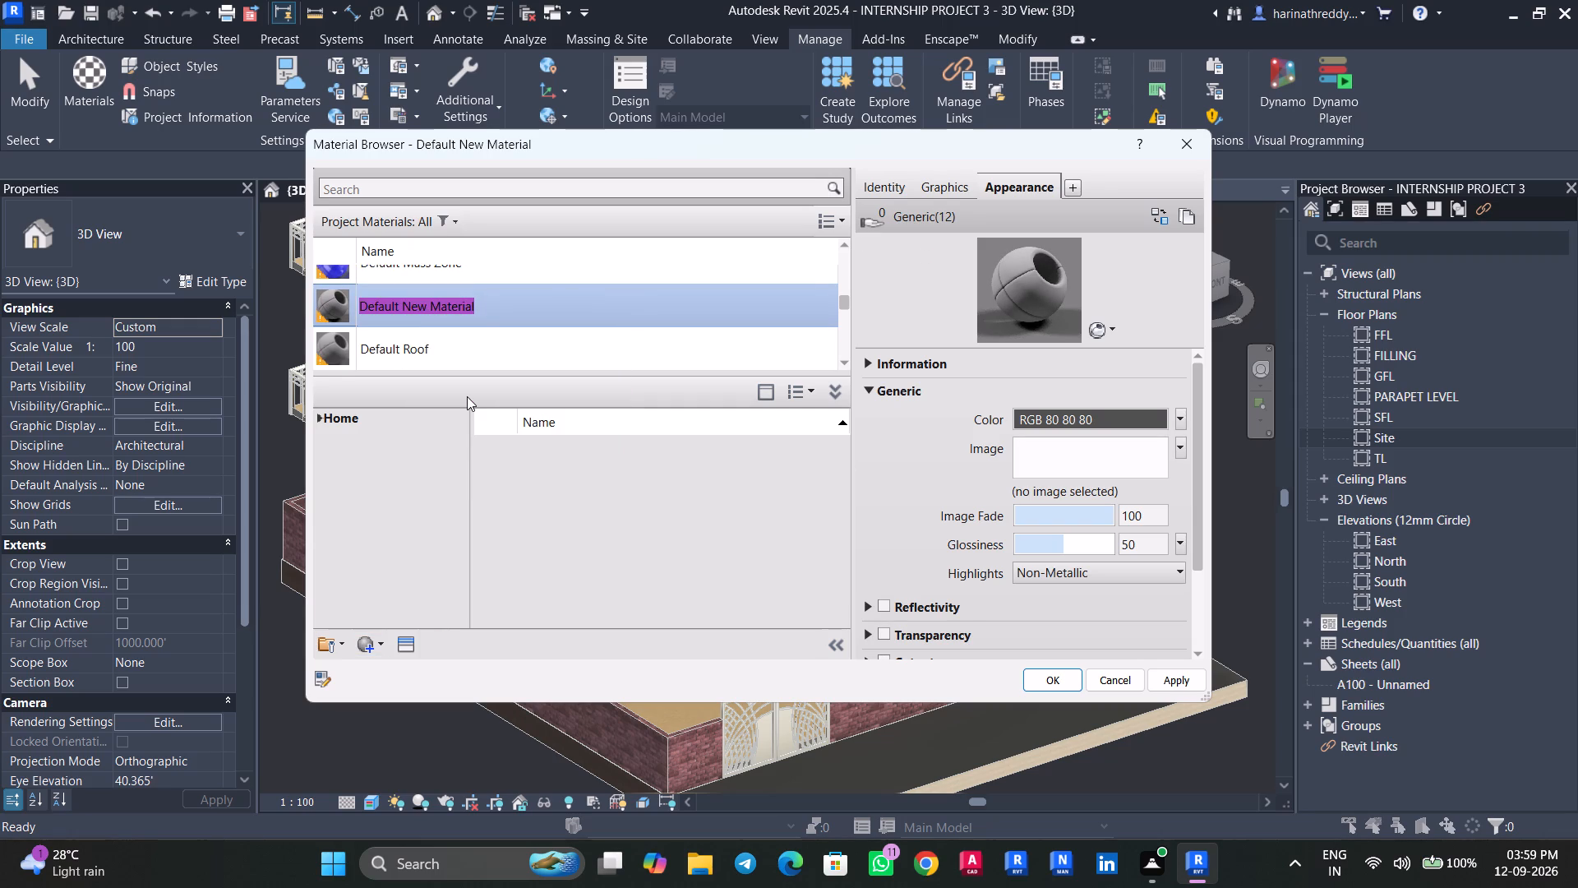
{"action": "type", "text": "BEDROOM FLOOR"}
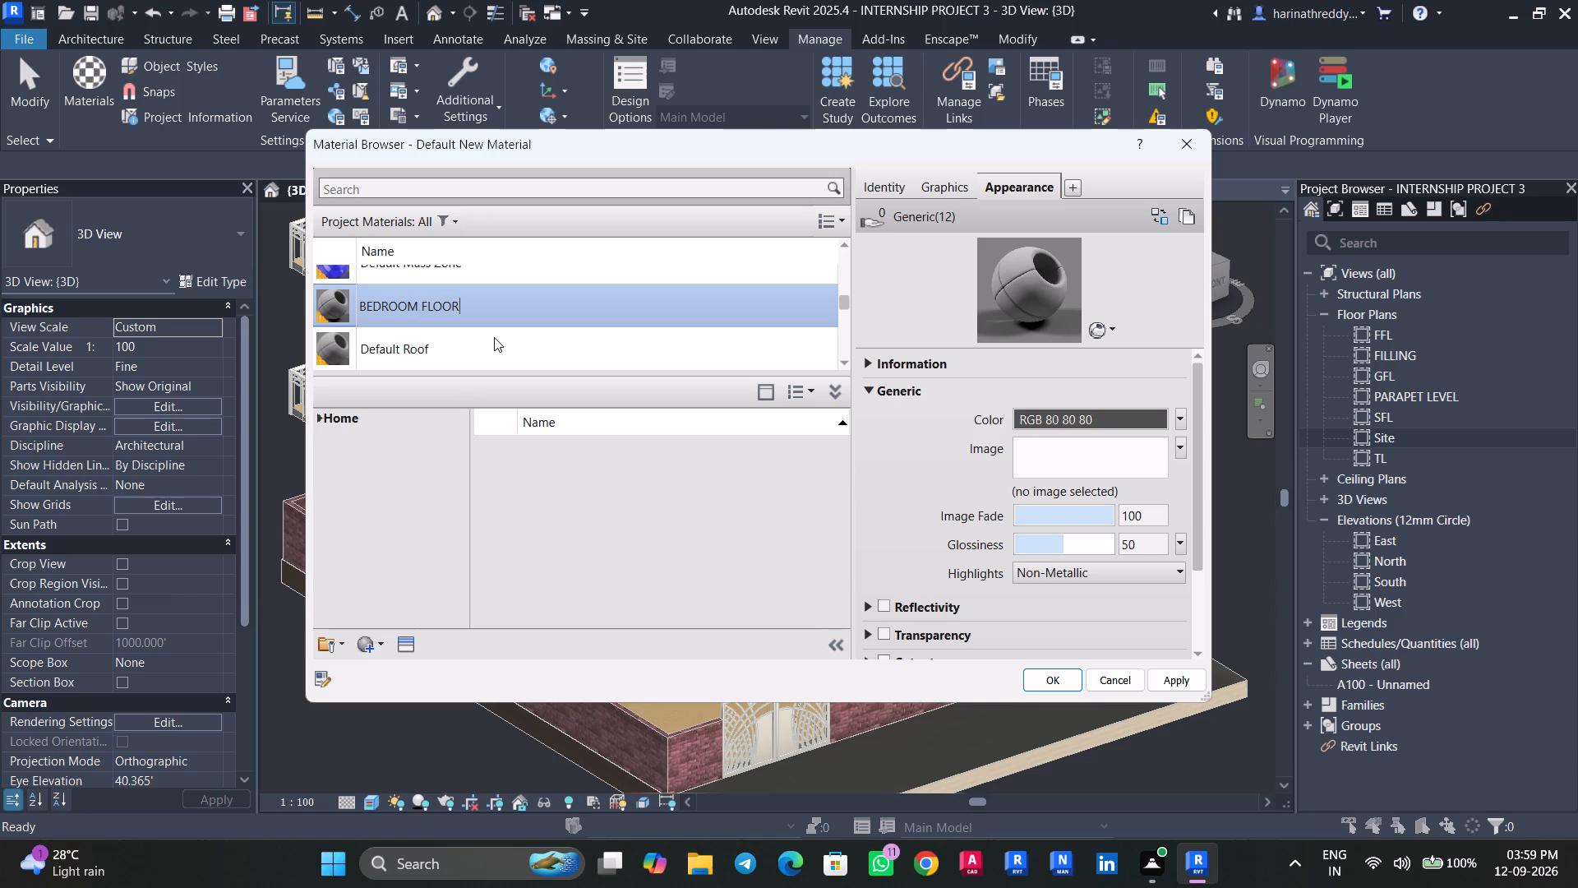
Assign the "XL12 Tile Collection - SHOWTILE (1)" image to the BEDROOM FLOOR appearance and save the material.
{"action": "left_click", "coordinate": [1139, 472]}
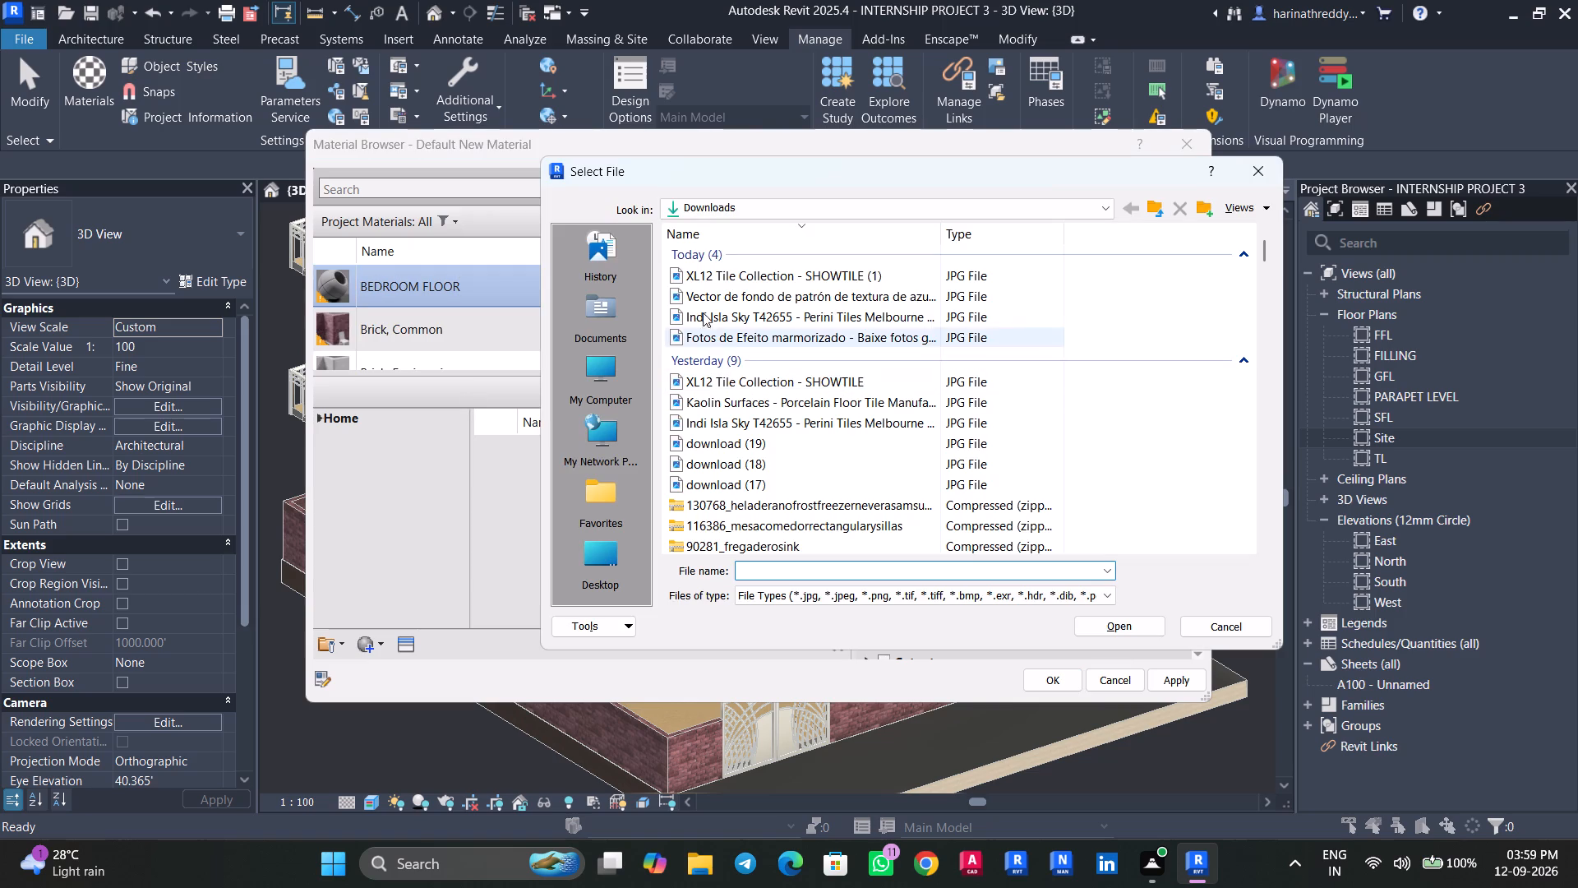
{"action": "left_click", "coordinate": [735, 272]}
{"action": "left_click", "coordinate": [1124, 628]}
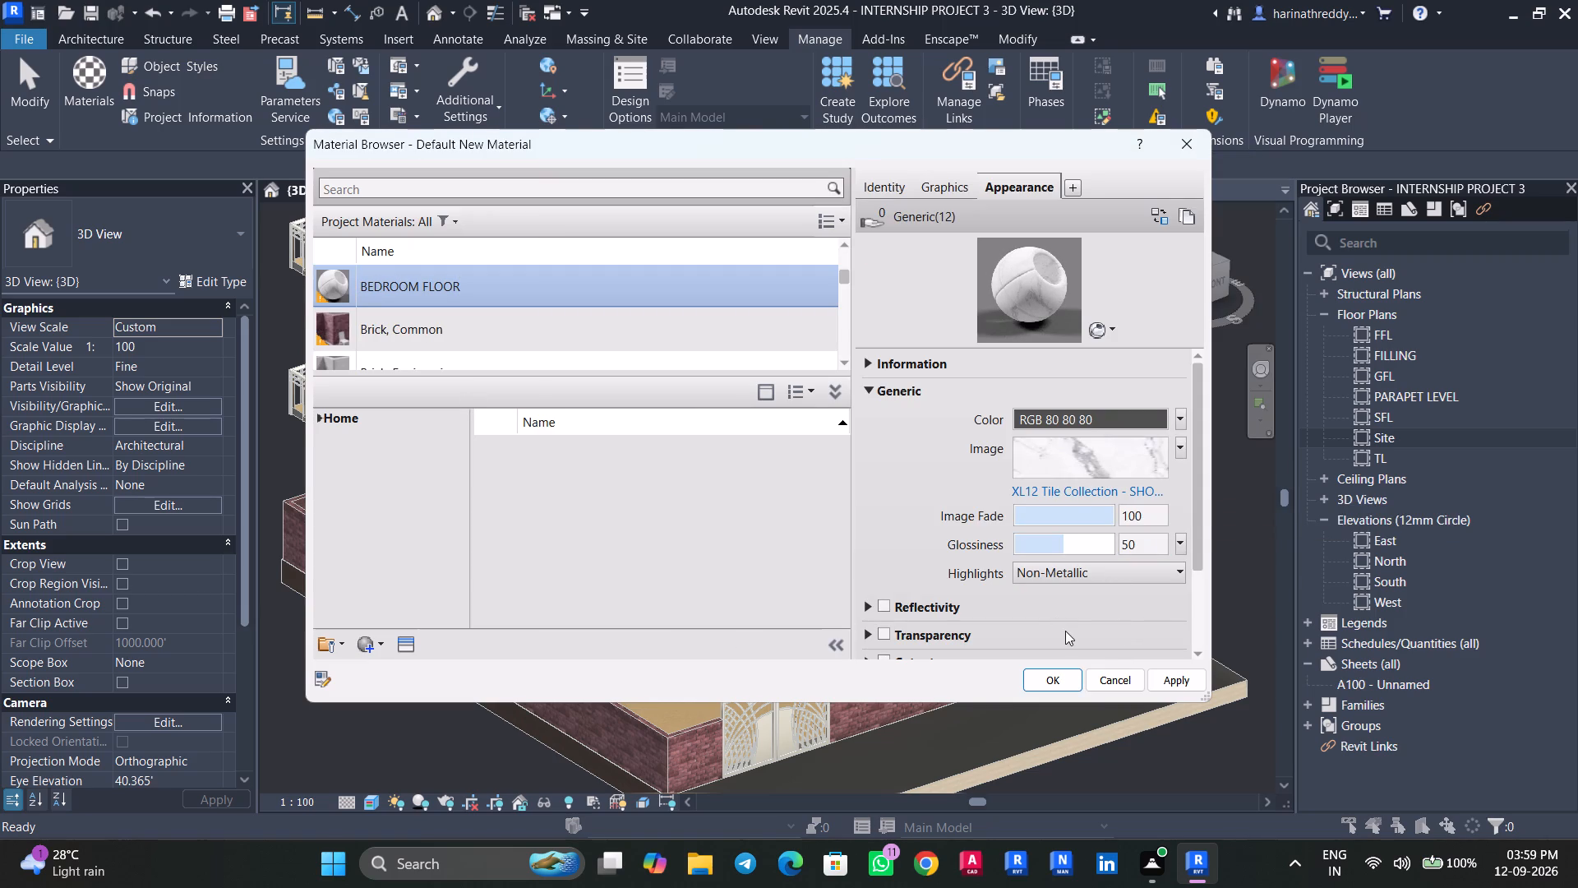
{"action": "left_click", "coordinate": [1067, 675]}
Create another new project material named HALL FLOOR.
{"action": "left_click", "coordinate": [89, 109]}
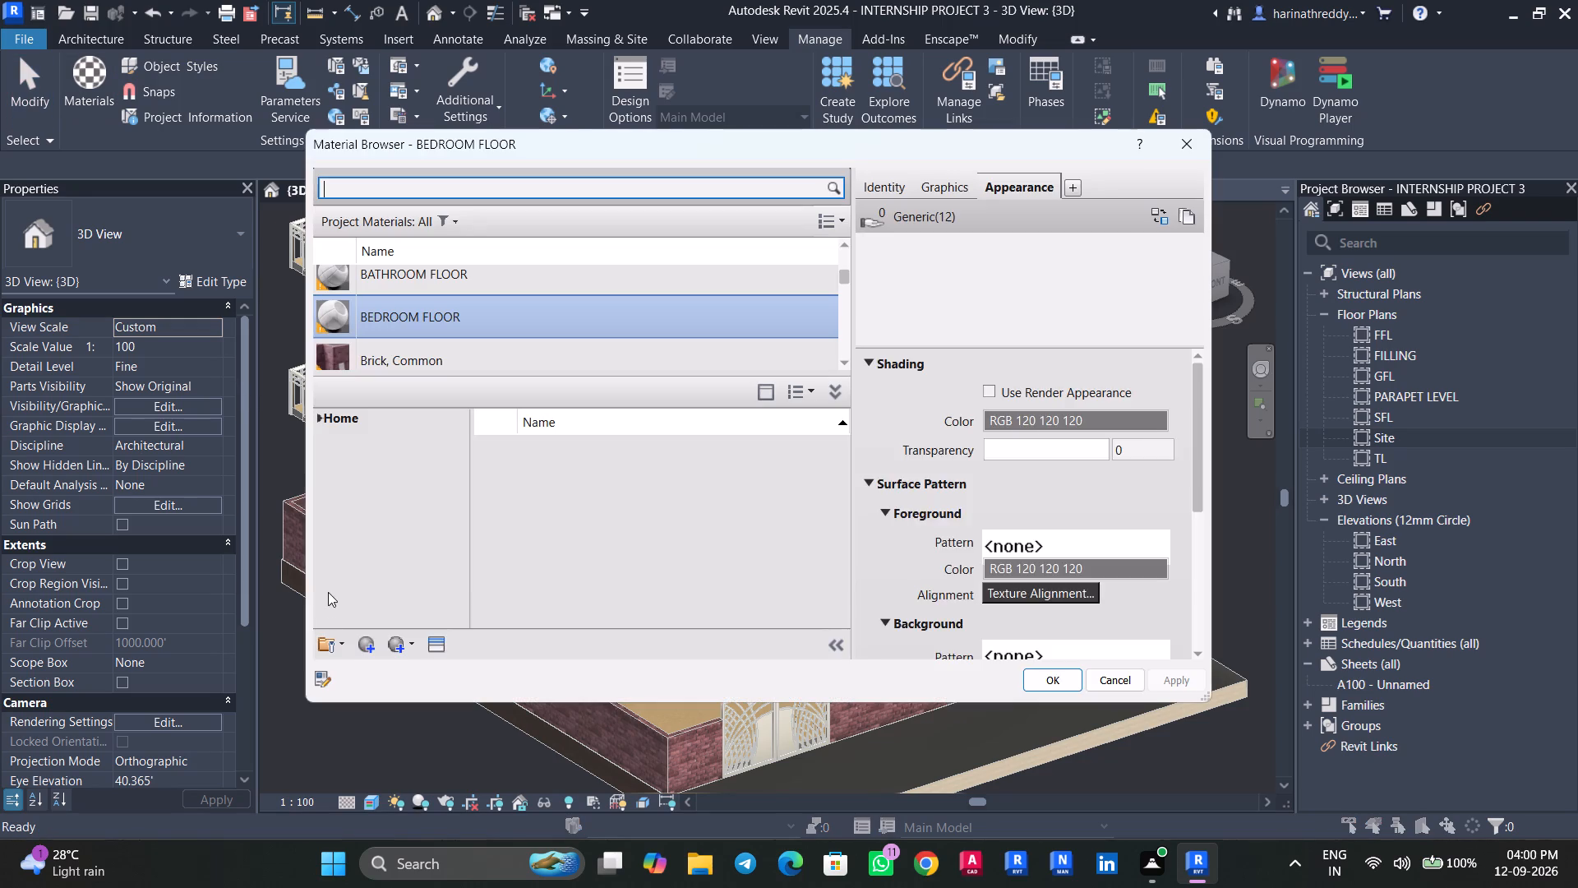
{"action": "left_click", "coordinate": [383, 648]}
{"action": "left_click", "coordinate": [394, 669]}
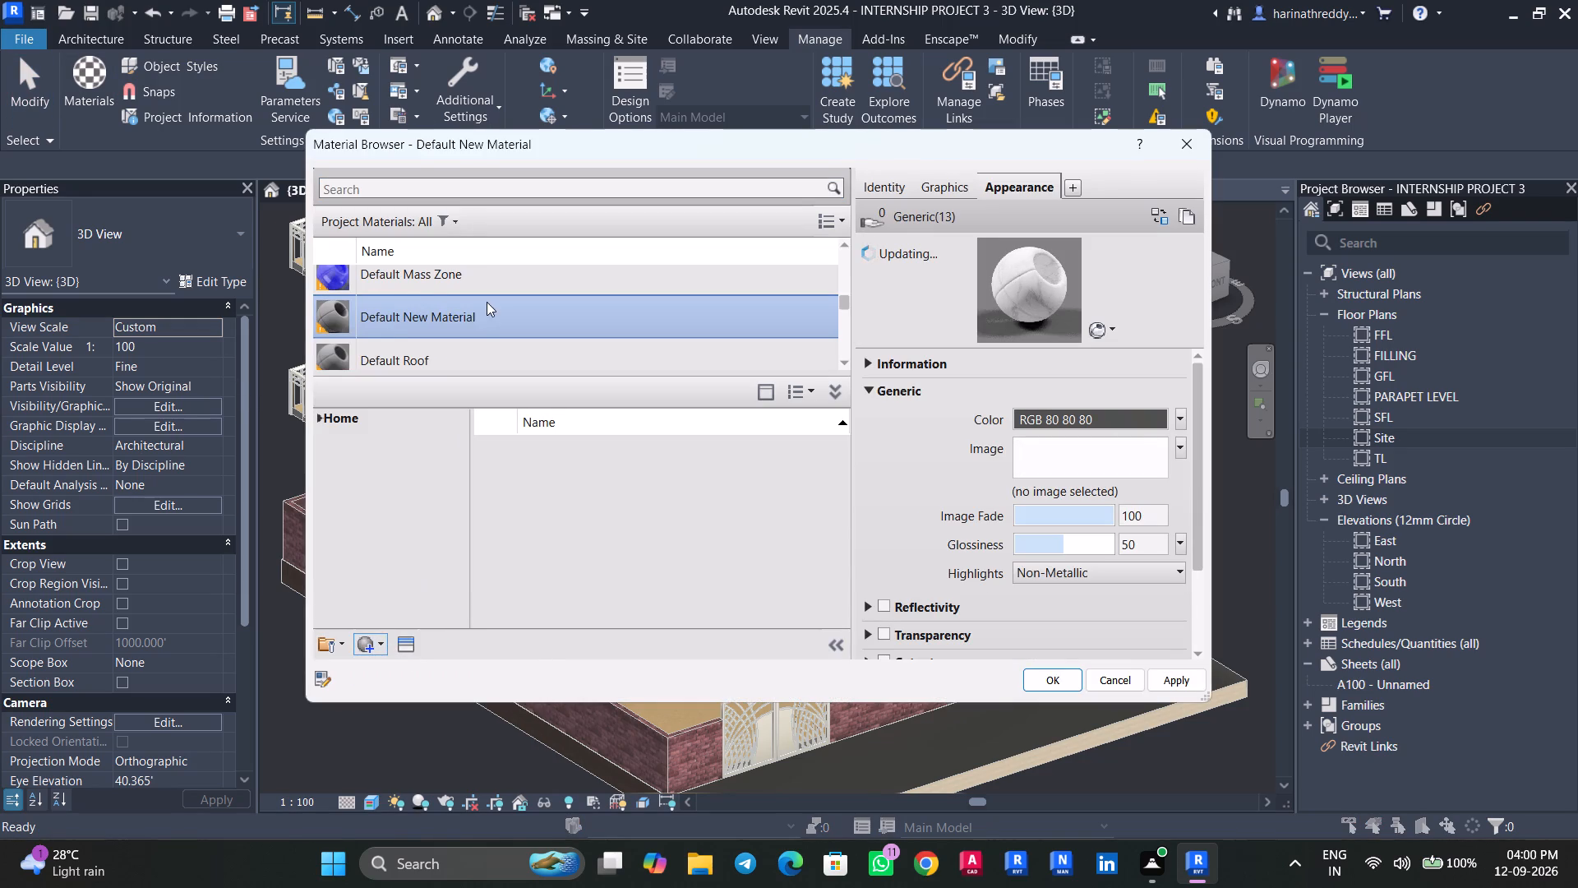
{"action": "right_click", "coordinate": [468, 312]}
{"action": "left_click", "coordinate": [536, 399]}
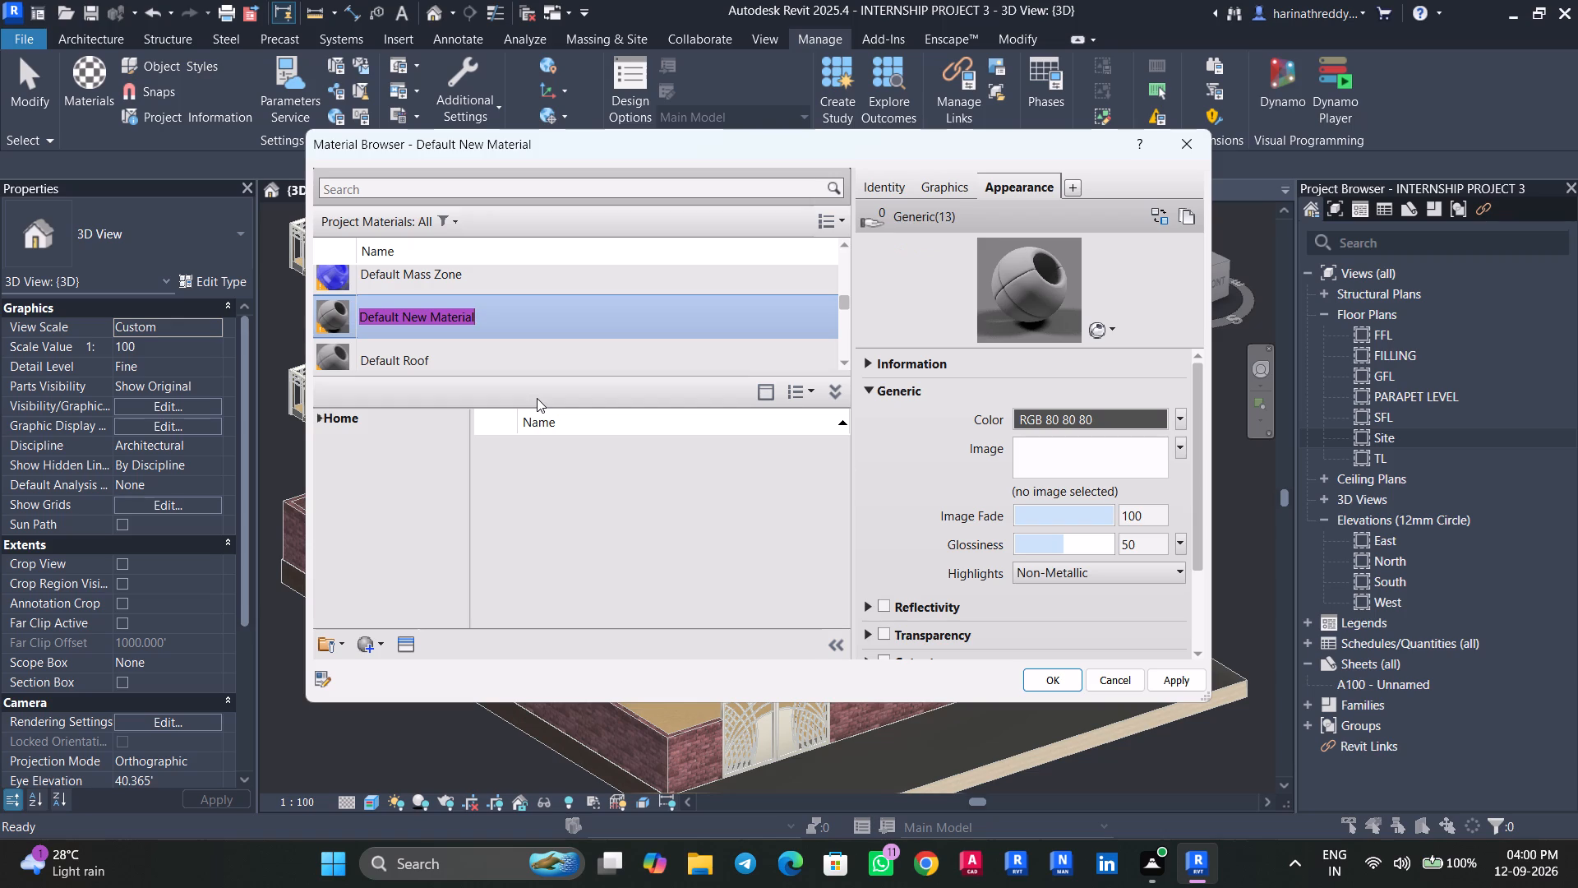
{"action": "type", "text": "HALL FLOOR"}
Assign the "Fotos de Efeito marmorizado" image to the HALL FLOOR appearance.
{"action": "left_click", "coordinate": [1048, 454]}
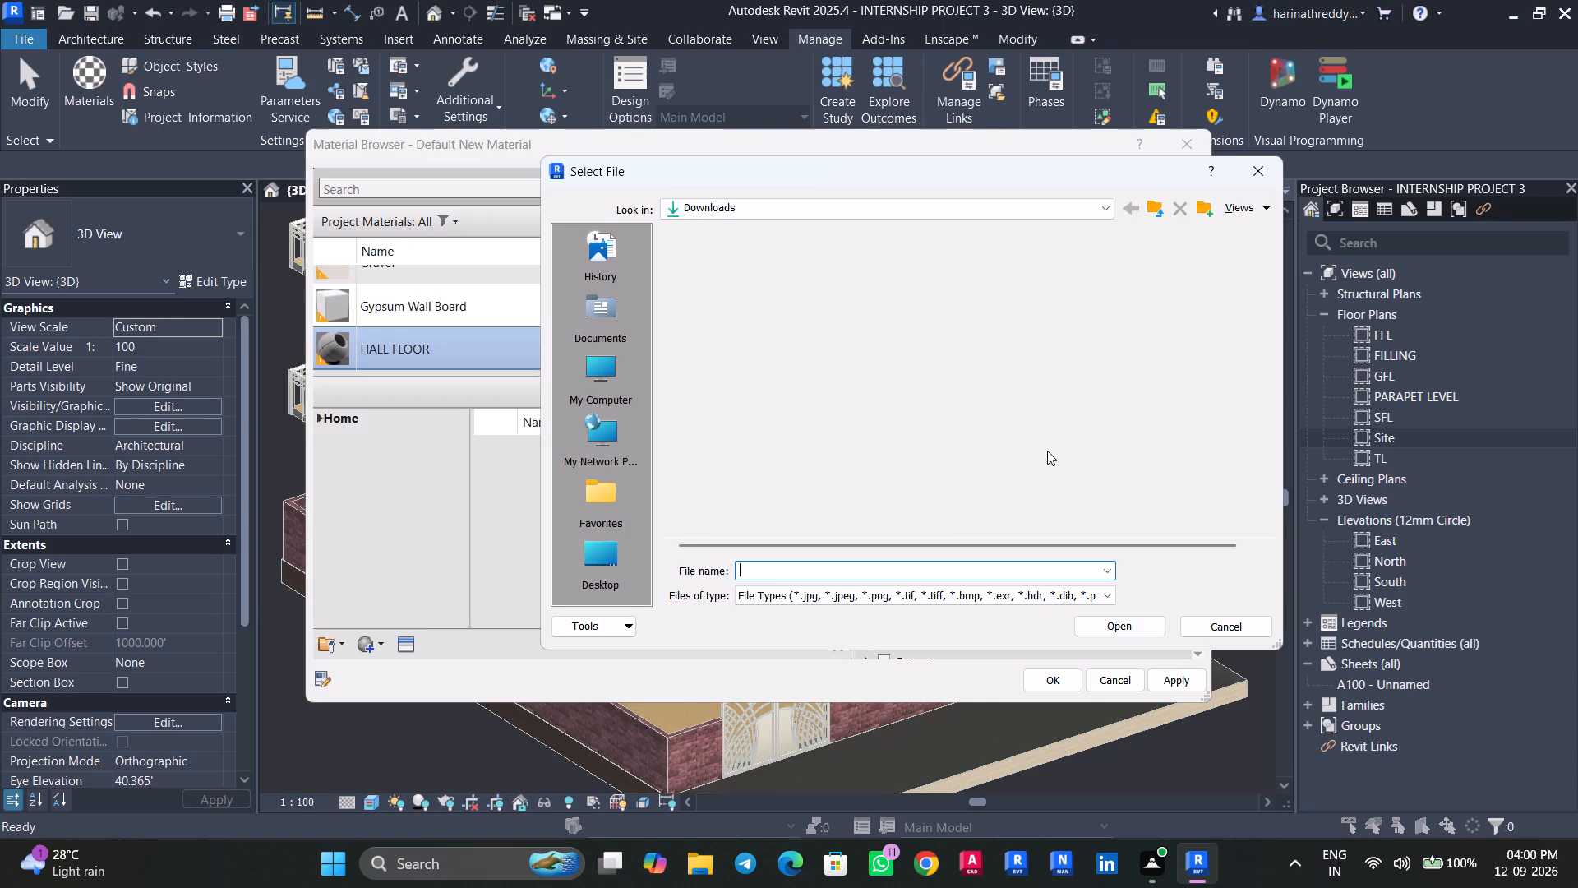
{"action": "left_click", "coordinate": [763, 340]}
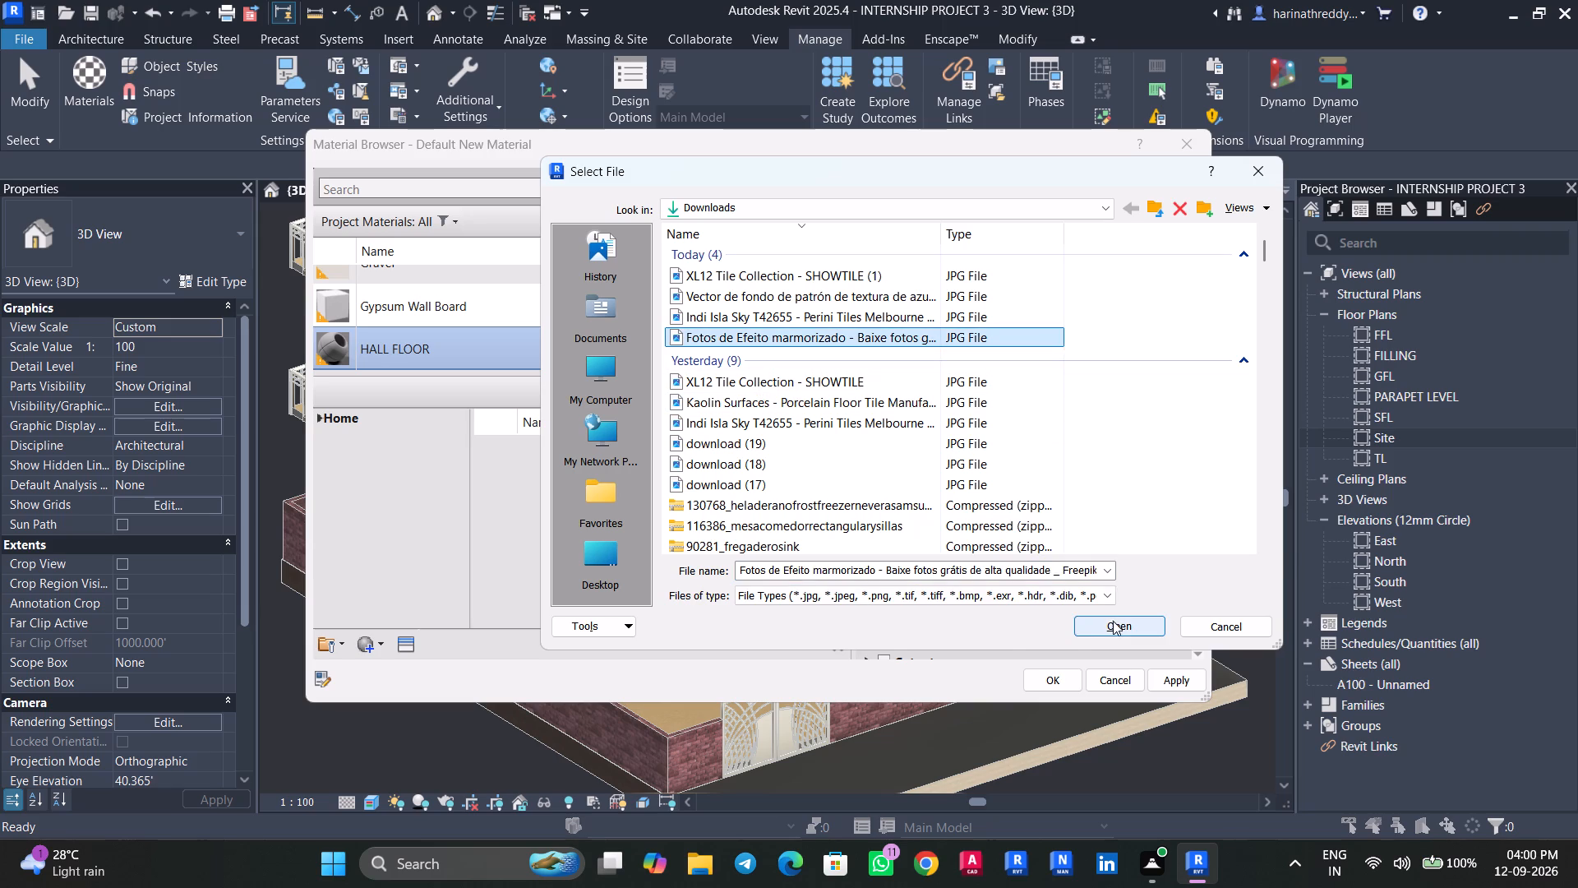
{"action": "left_click", "coordinate": [1114, 621]}
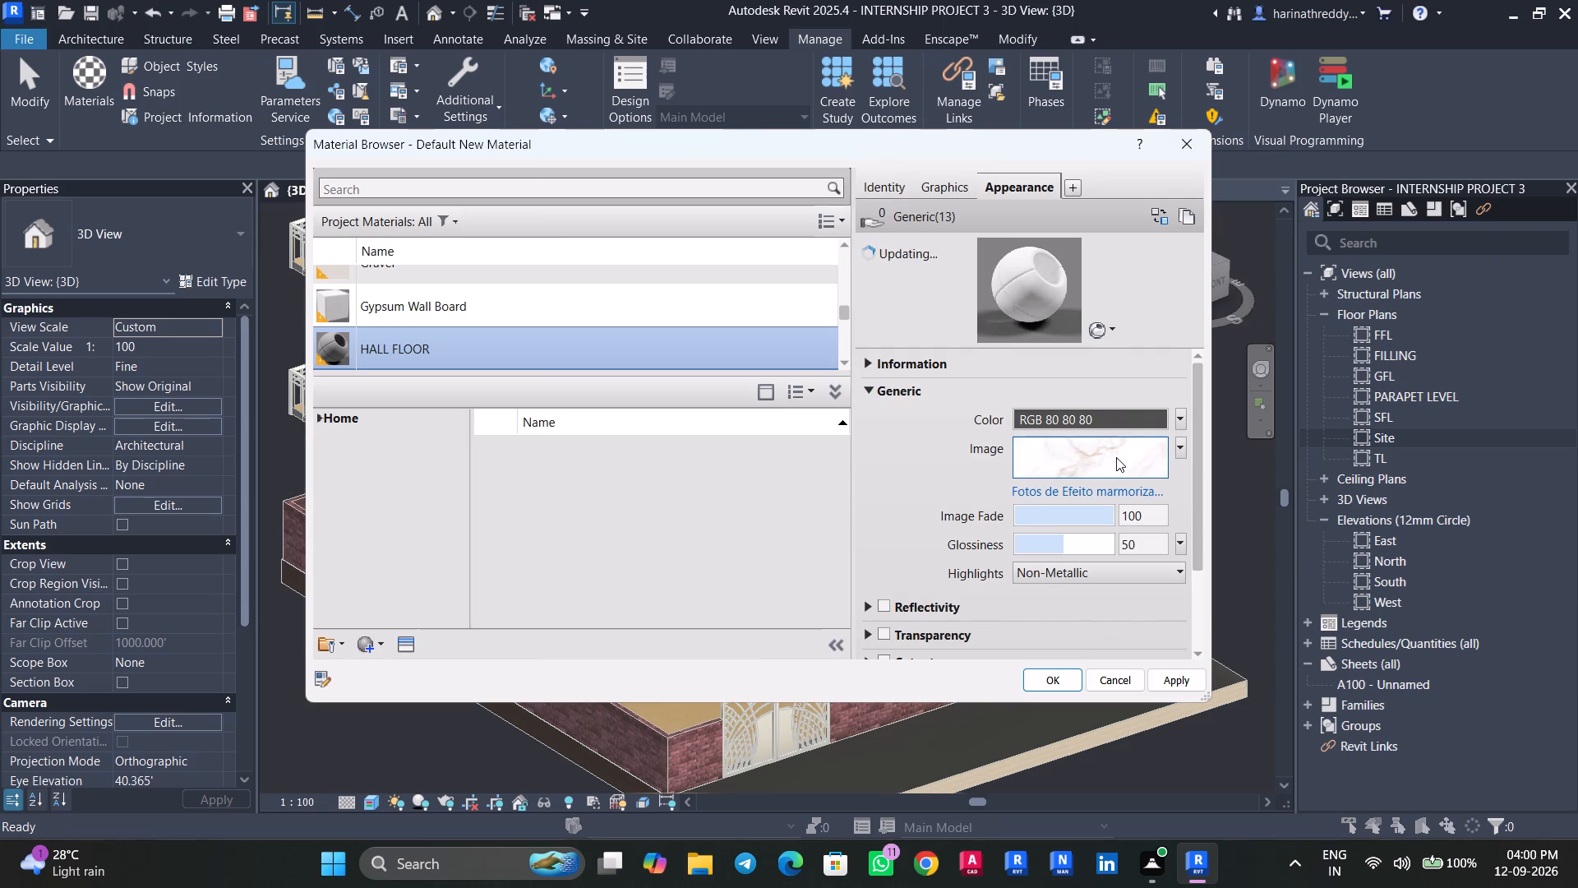
Set the HALL FLOOR texture's sample size to 3' wide and high, and save the material.
{"action": "left_click", "coordinate": [1116, 456]}
{"action": "left_click_drag", "start_coordinate": [808, 535], "coordinate": [808, 586]}
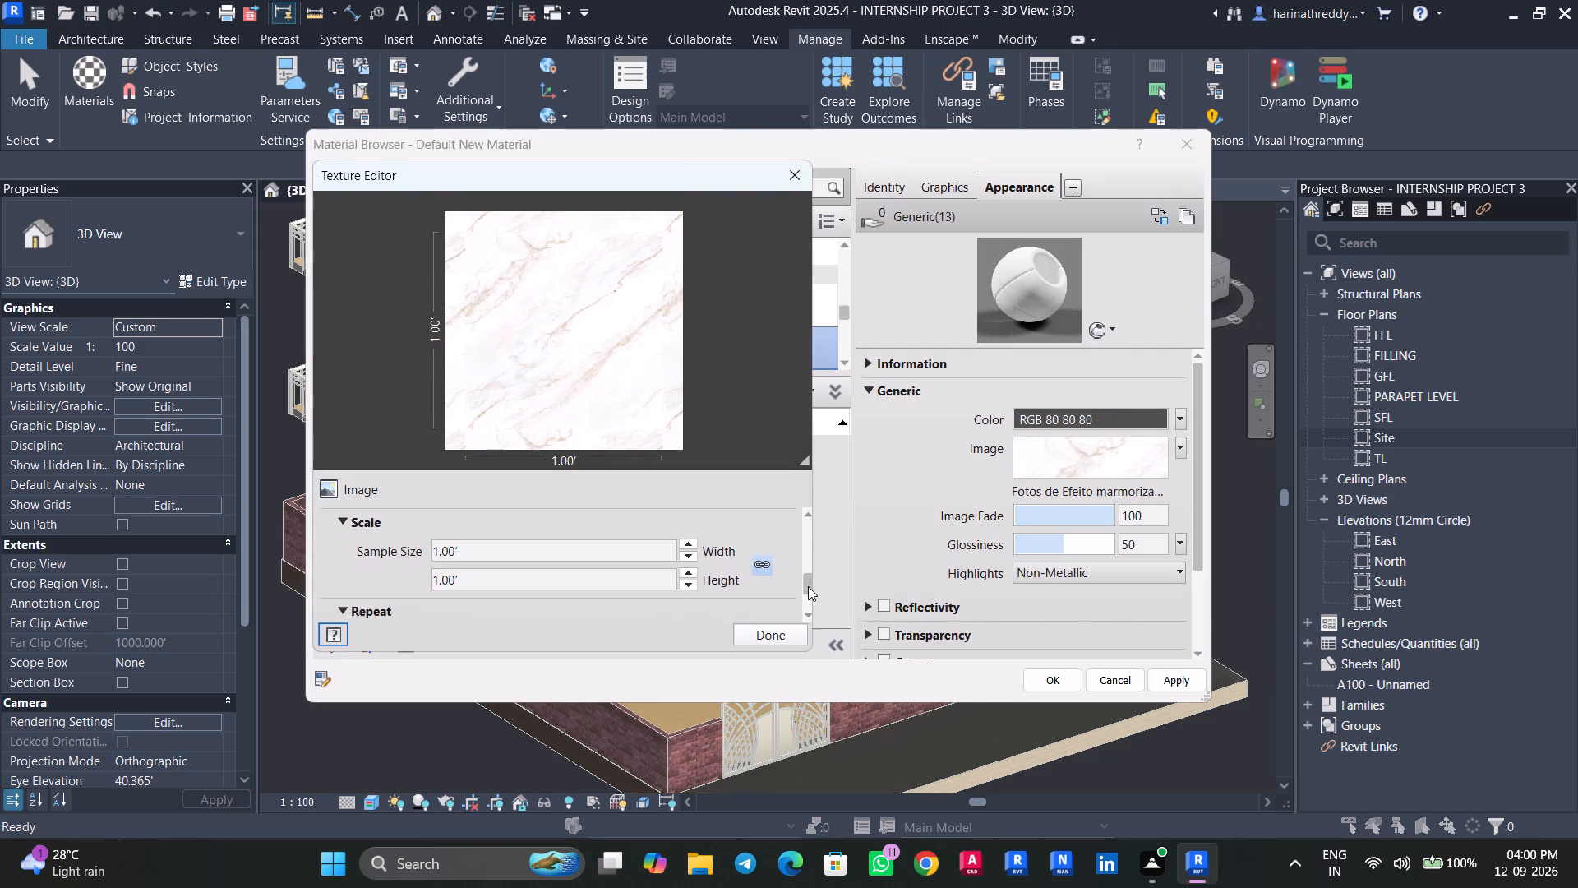
{"action": "left_click_drag", "start_coordinate": [808, 586], "coordinate": [808, 591]}
{"action": "left_click", "coordinate": [608, 539]}
{"action": "left_click", "coordinate": [598, 523]}
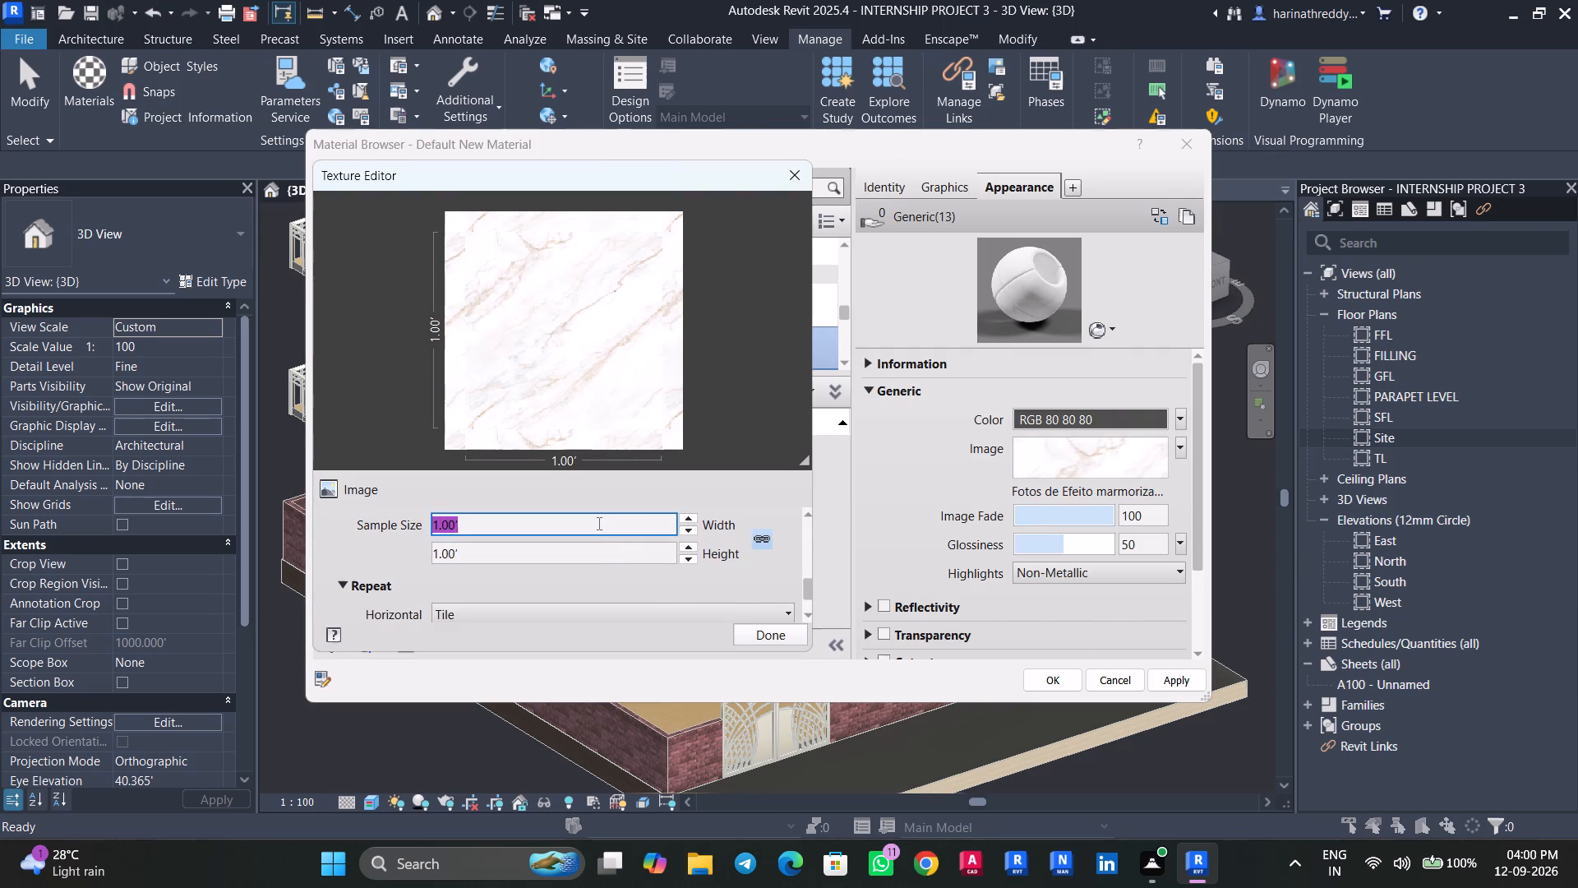
{"action": "type", "text": "3'"}
{"action": "key", "text": "Return"}
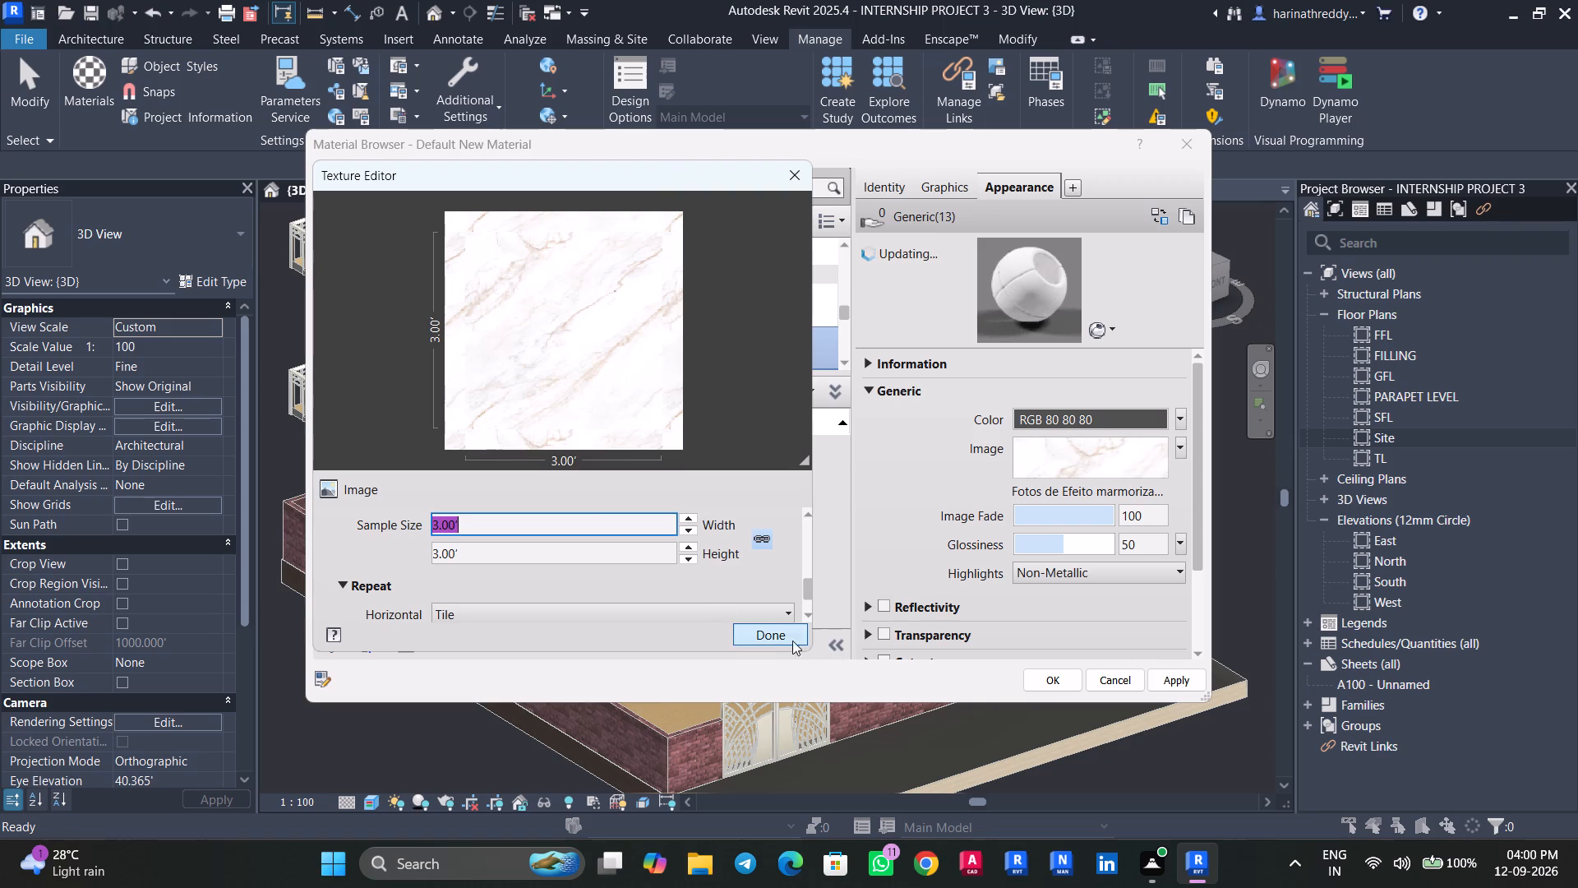
{"action": "left_click", "coordinate": [780, 634]}
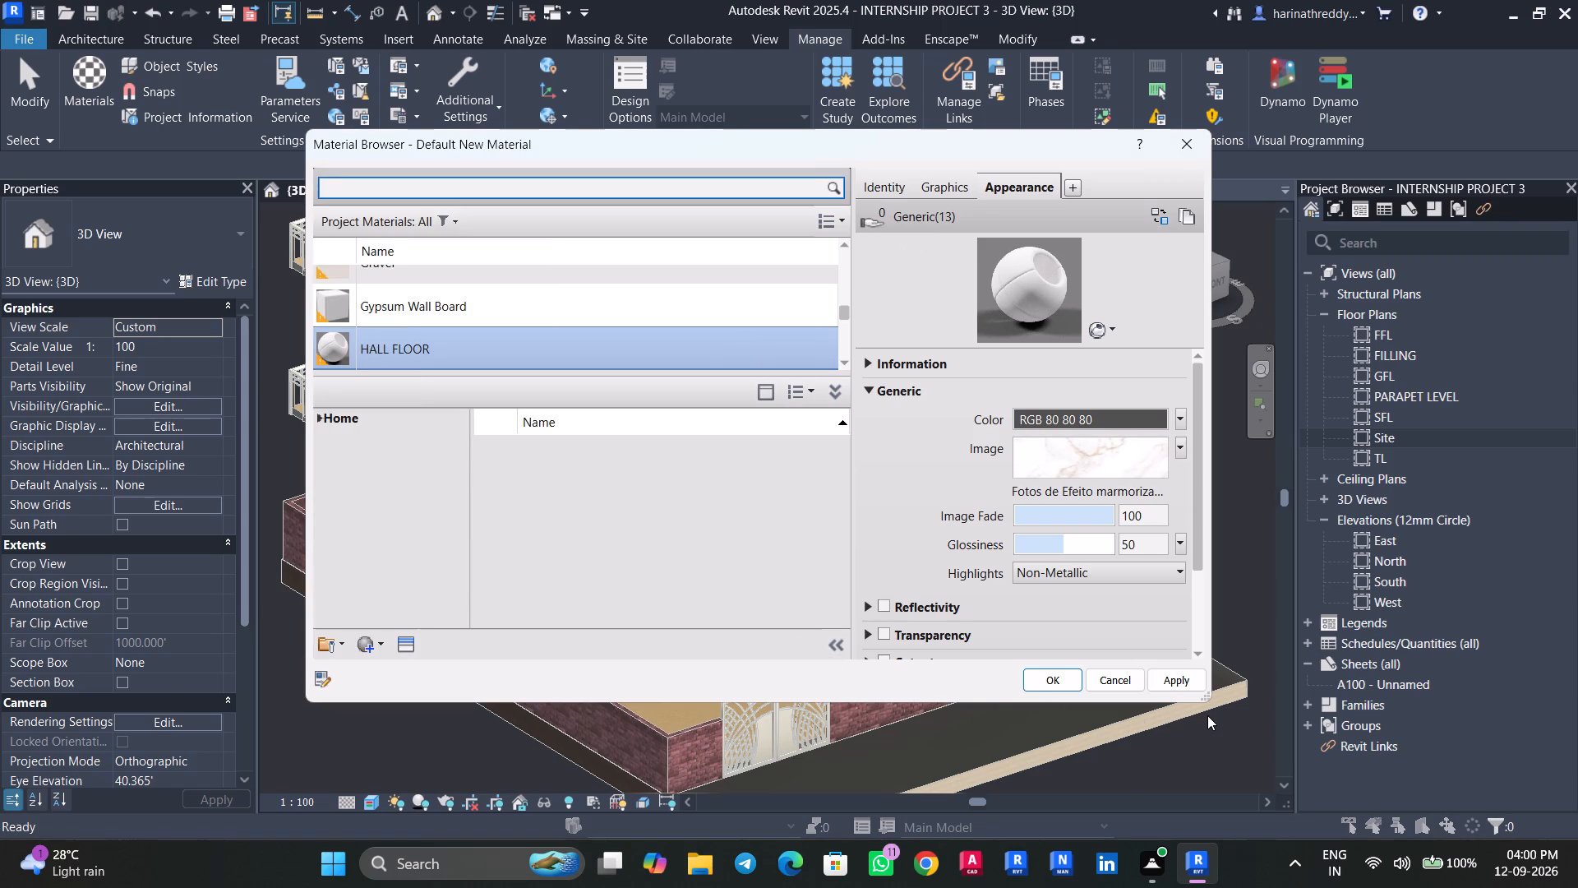
{"action": "left_click", "coordinate": [1174, 683]}
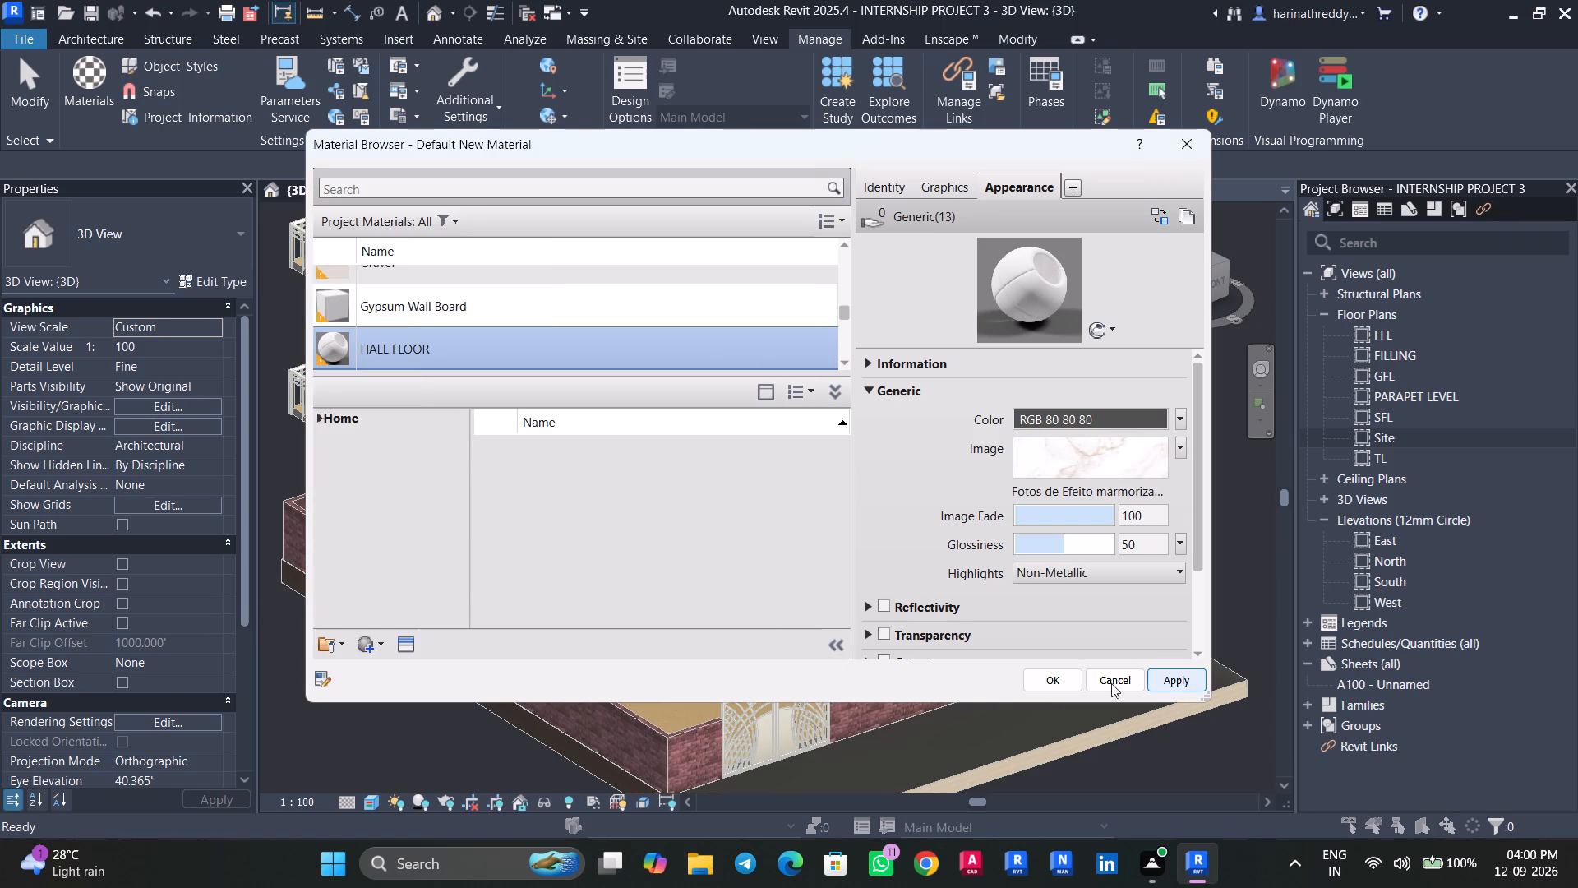
{"action": "left_click", "coordinate": [1049, 682]}
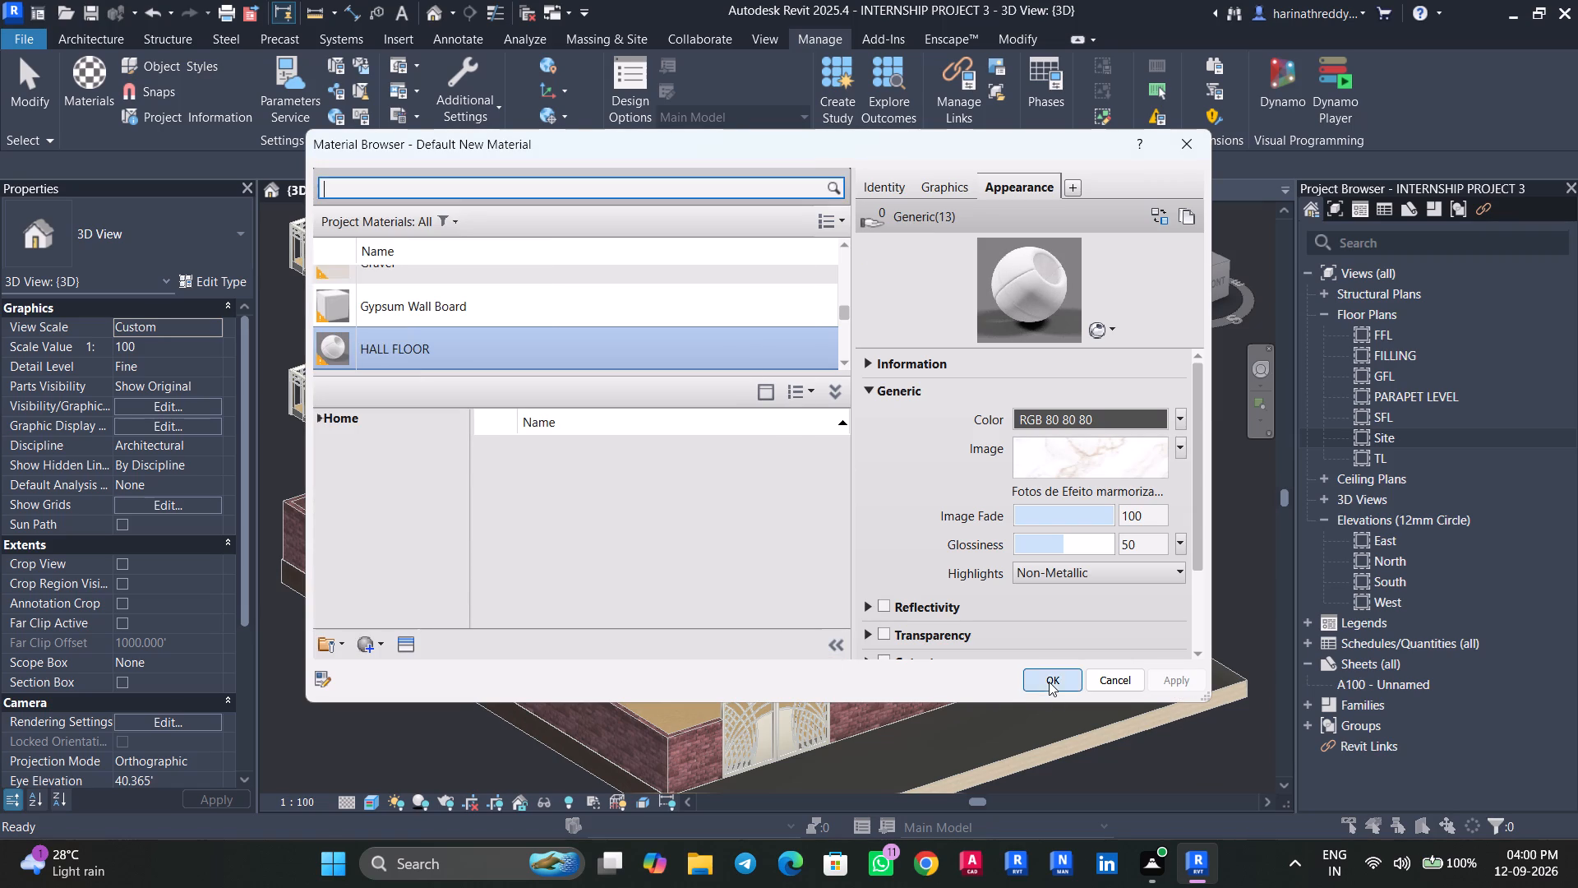
Find KITCHEN FLOOR among the project materials and check its texture image and transform settings.
{"action": "left_click", "coordinate": [83, 98]}
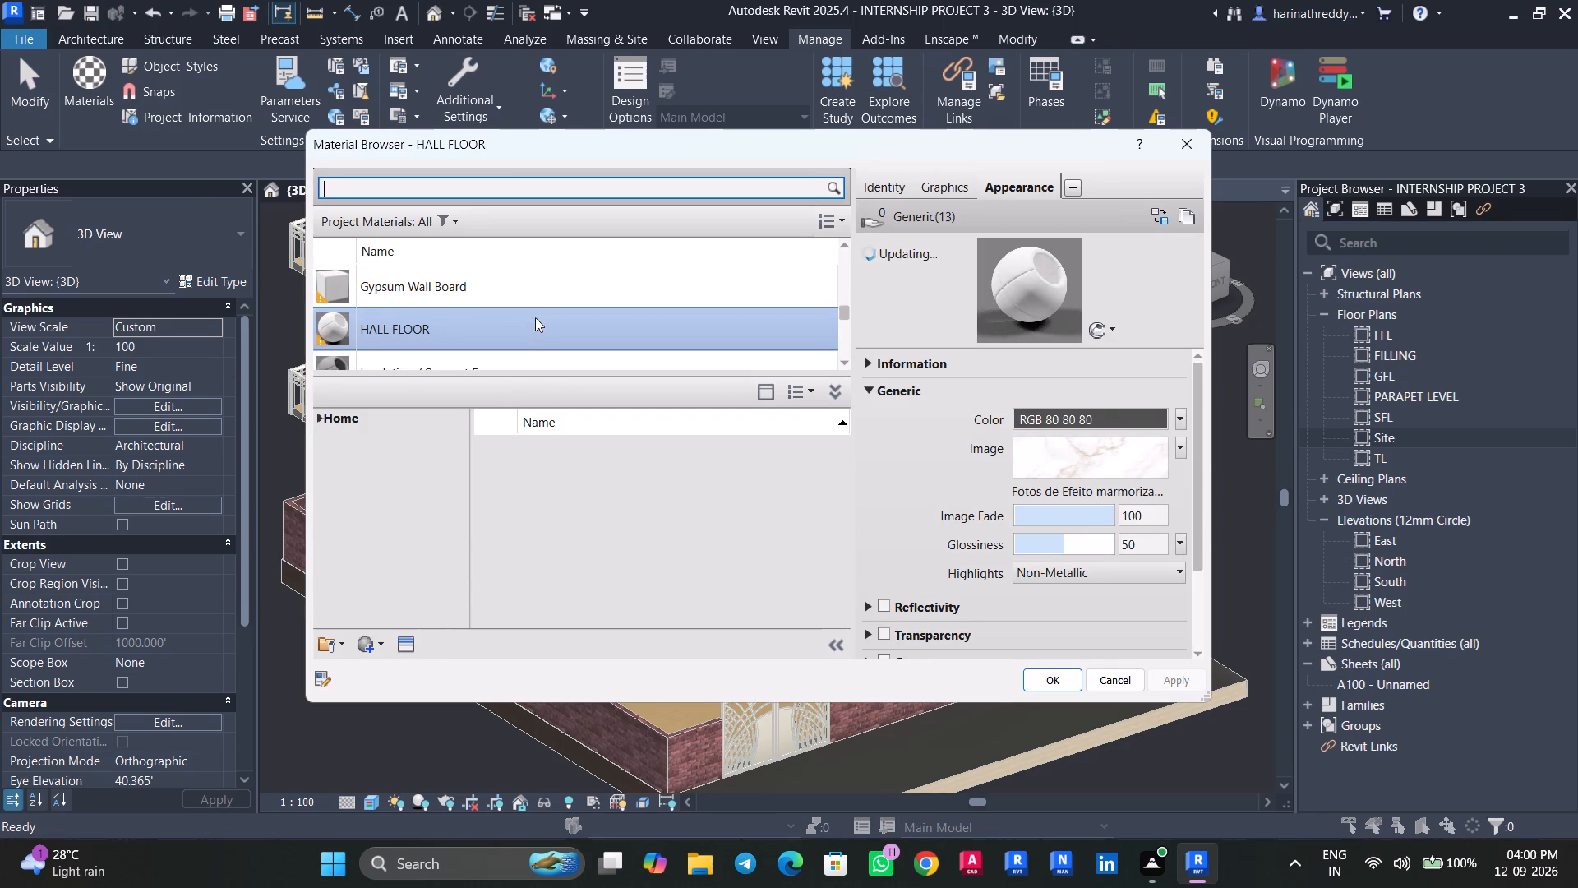
{"action": "scroll", "coordinate": [535, 326], "scroll_direction": "down", "scroll_amount": 9}
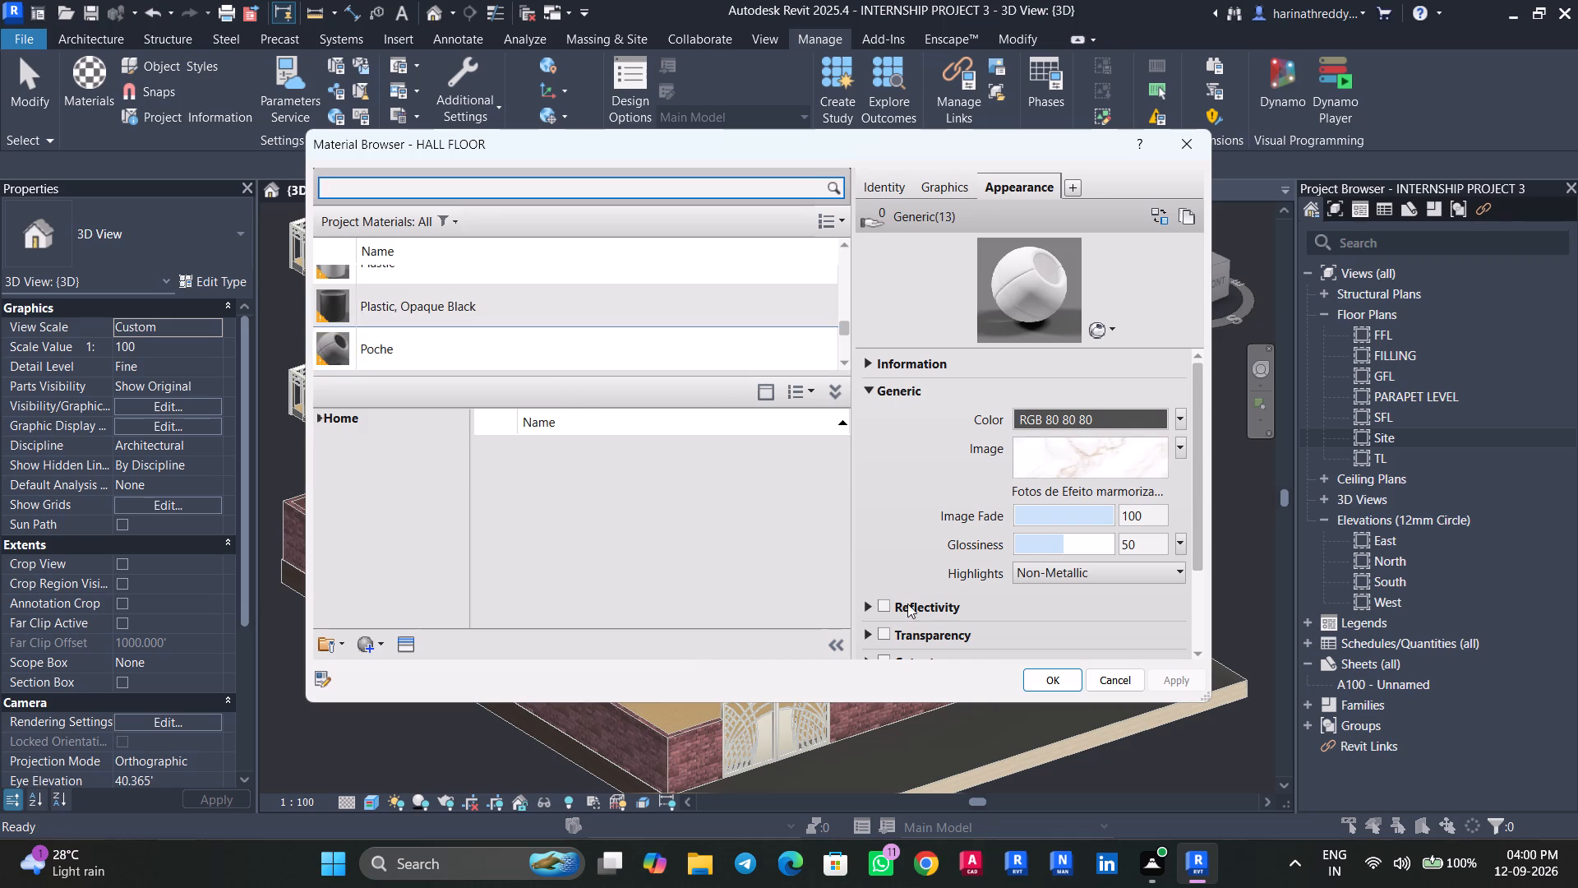
{"action": "scroll", "coordinate": [501, 289], "scroll_direction": "down", "scroll_amount": 11}
{"action": "scroll", "coordinate": [501, 289], "scroll_direction": "up", "scroll_amount": 1}
{"action": "scroll", "coordinate": [501, 289], "scroll_direction": "down", "scroll_amount": 4}
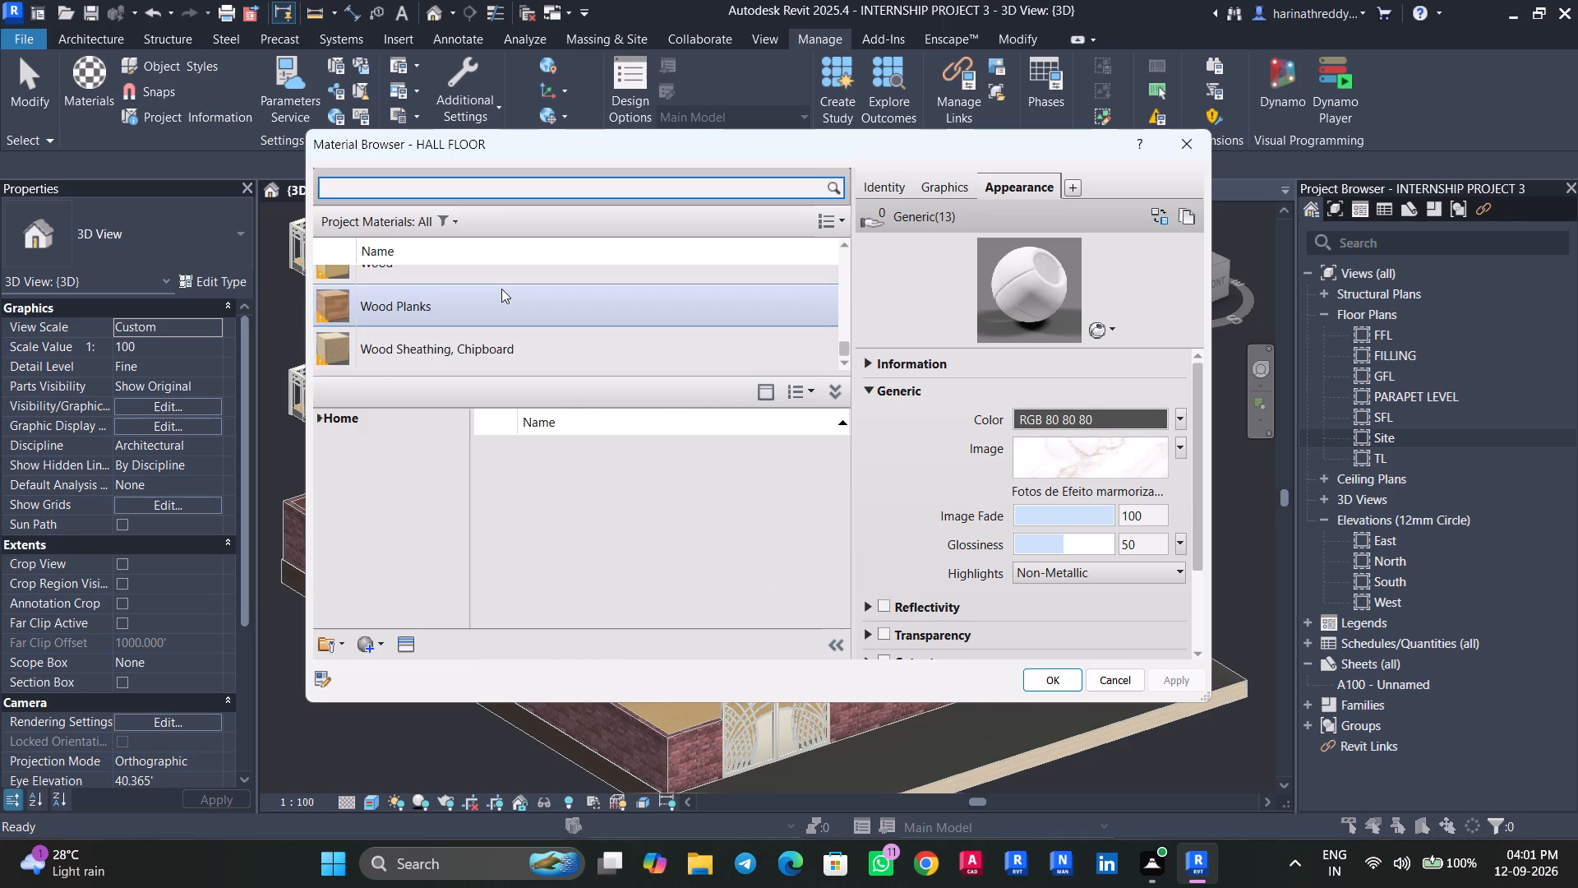
{"action": "scroll", "coordinate": [501, 289], "scroll_direction": "down", "scroll_amount": 4}
{"action": "scroll", "coordinate": [501, 289], "scroll_direction": "up", "scroll_amount": 20}
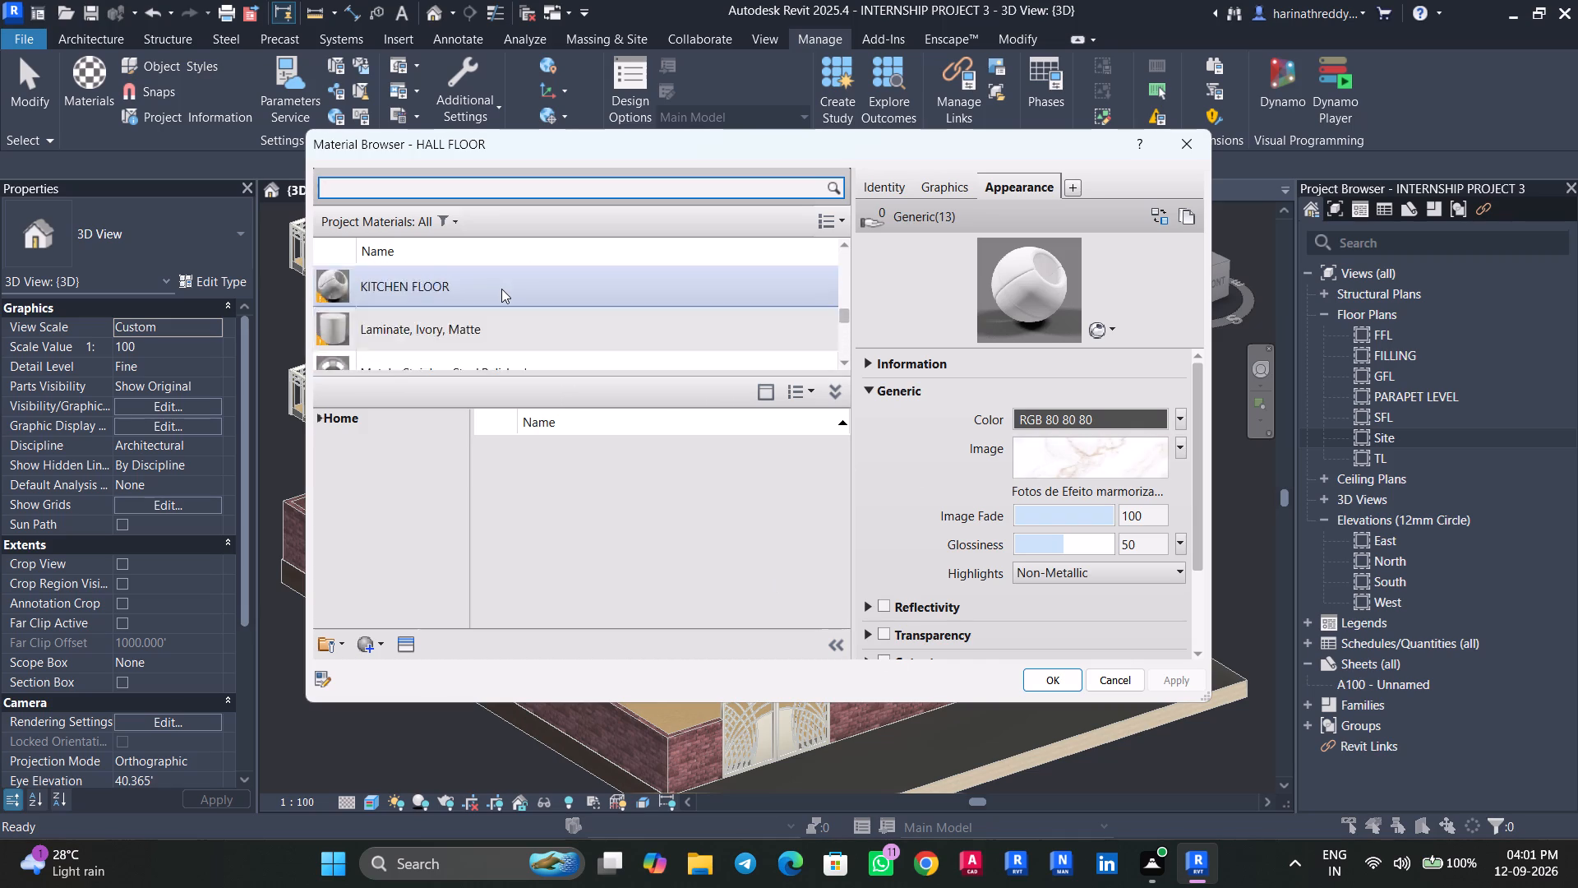
{"action": "scroll", "coordinate": [501, 289], "scroll_direction": "up", "scroll_amount": 2}
{"action": "scroll", "coordinate": [502, 290], "scroll_direction": "down", "scroll_amount": 3}
{"action": "left_click", "coordinate": [501, 298]}
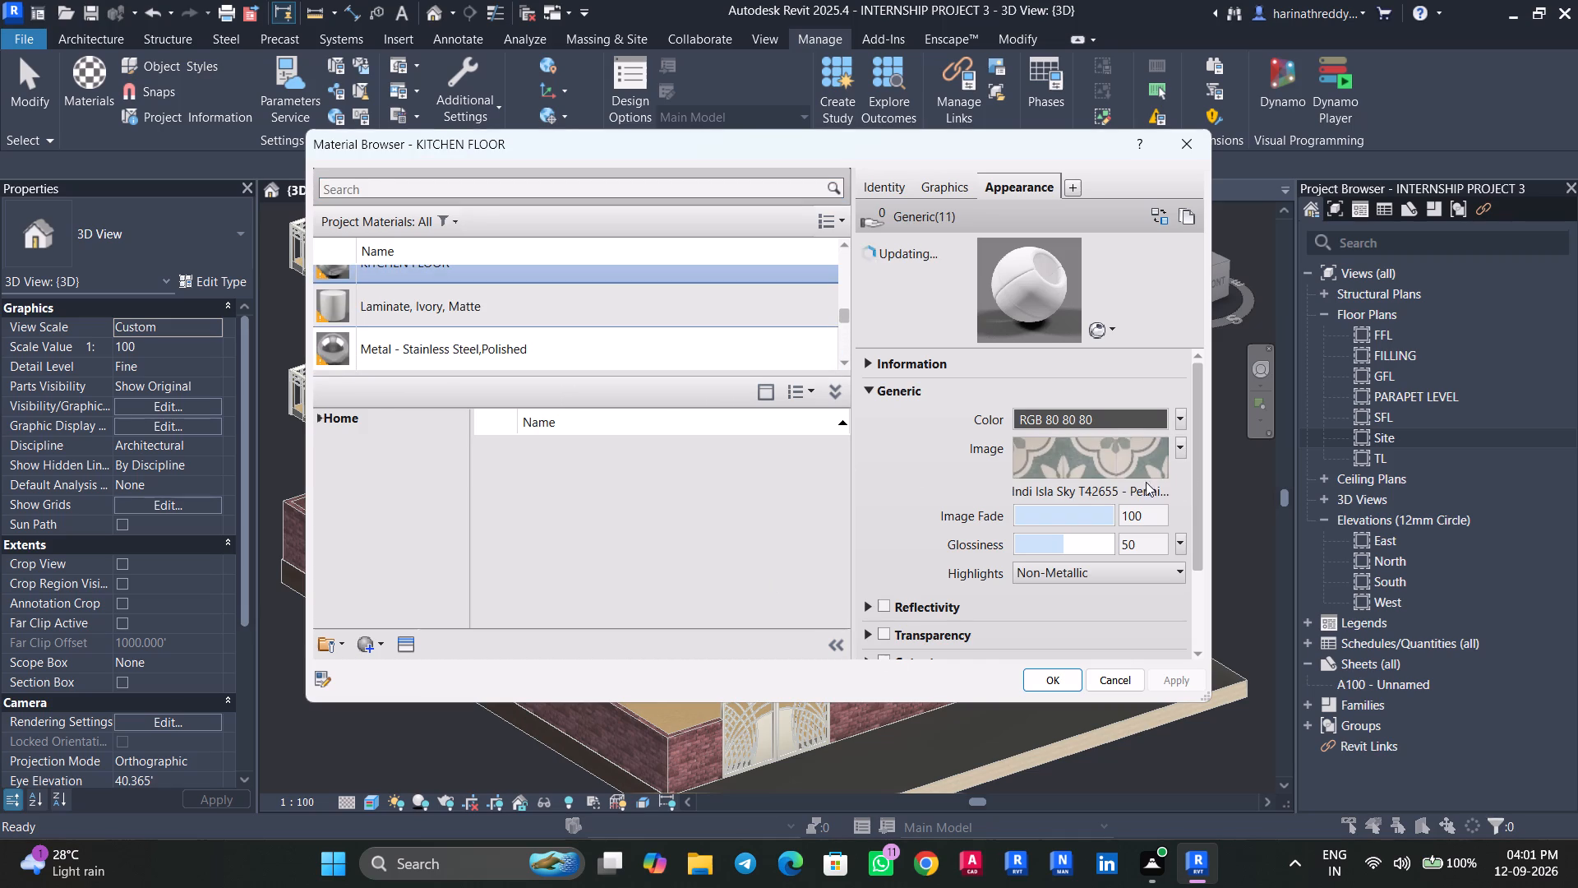
{"action": "left_click", "coordinate": [1138, 460]}
{"action": "left_click_drag", "start_coordinate": [806, 533], "coordinate": [806, 551]}
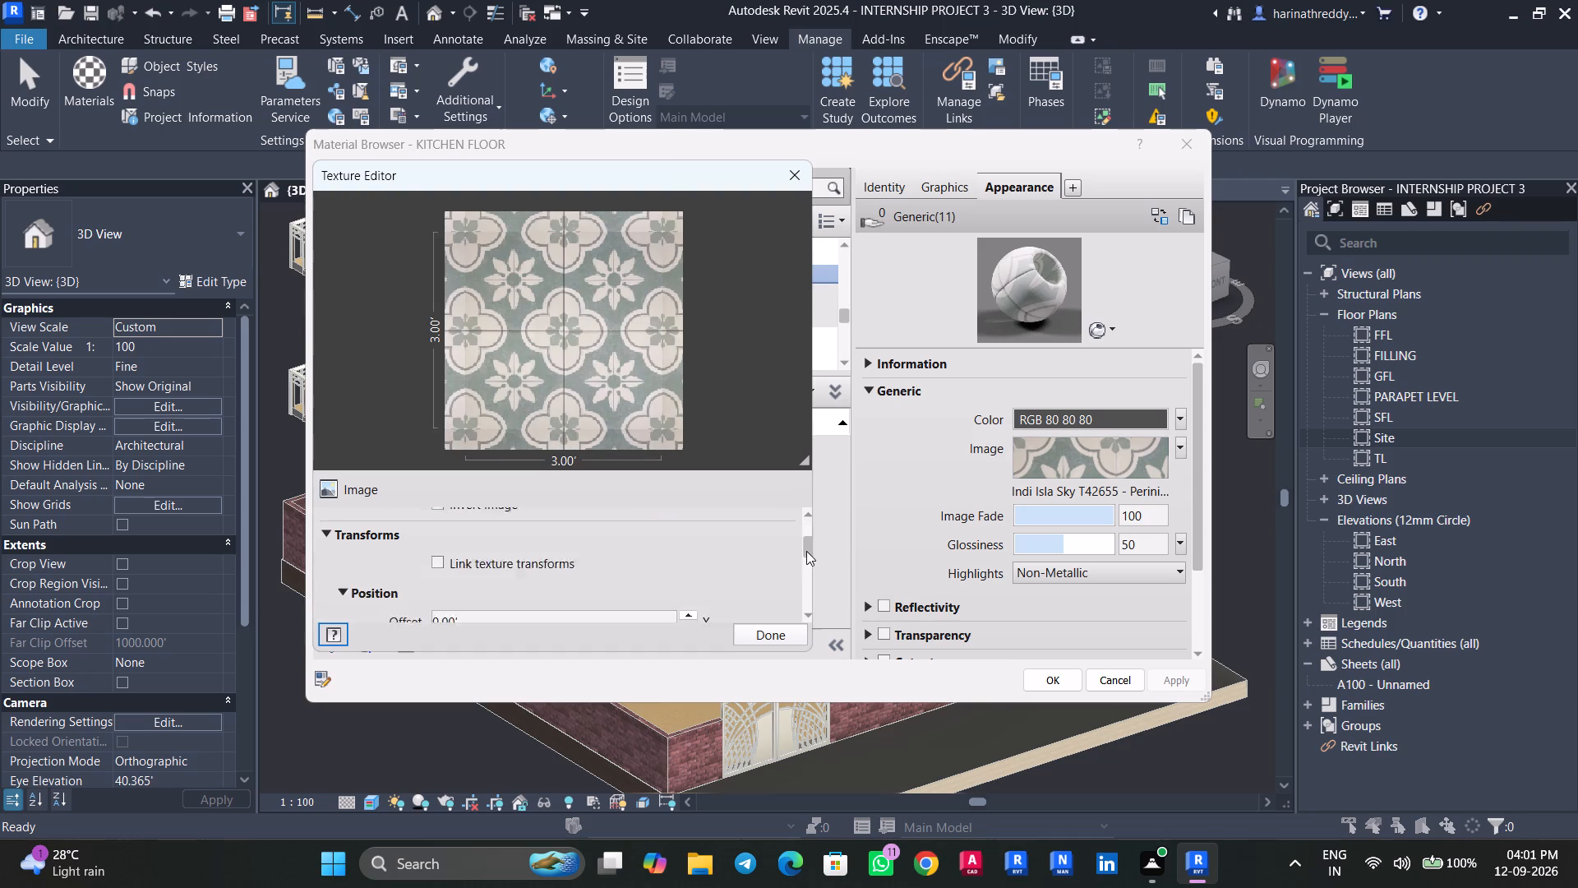
{"action": "left_click_drag", "start_coordinate": [806, 551], "coordinate": [810, 582]}
{"action": "left_click", "coordinate": [785, 640]}
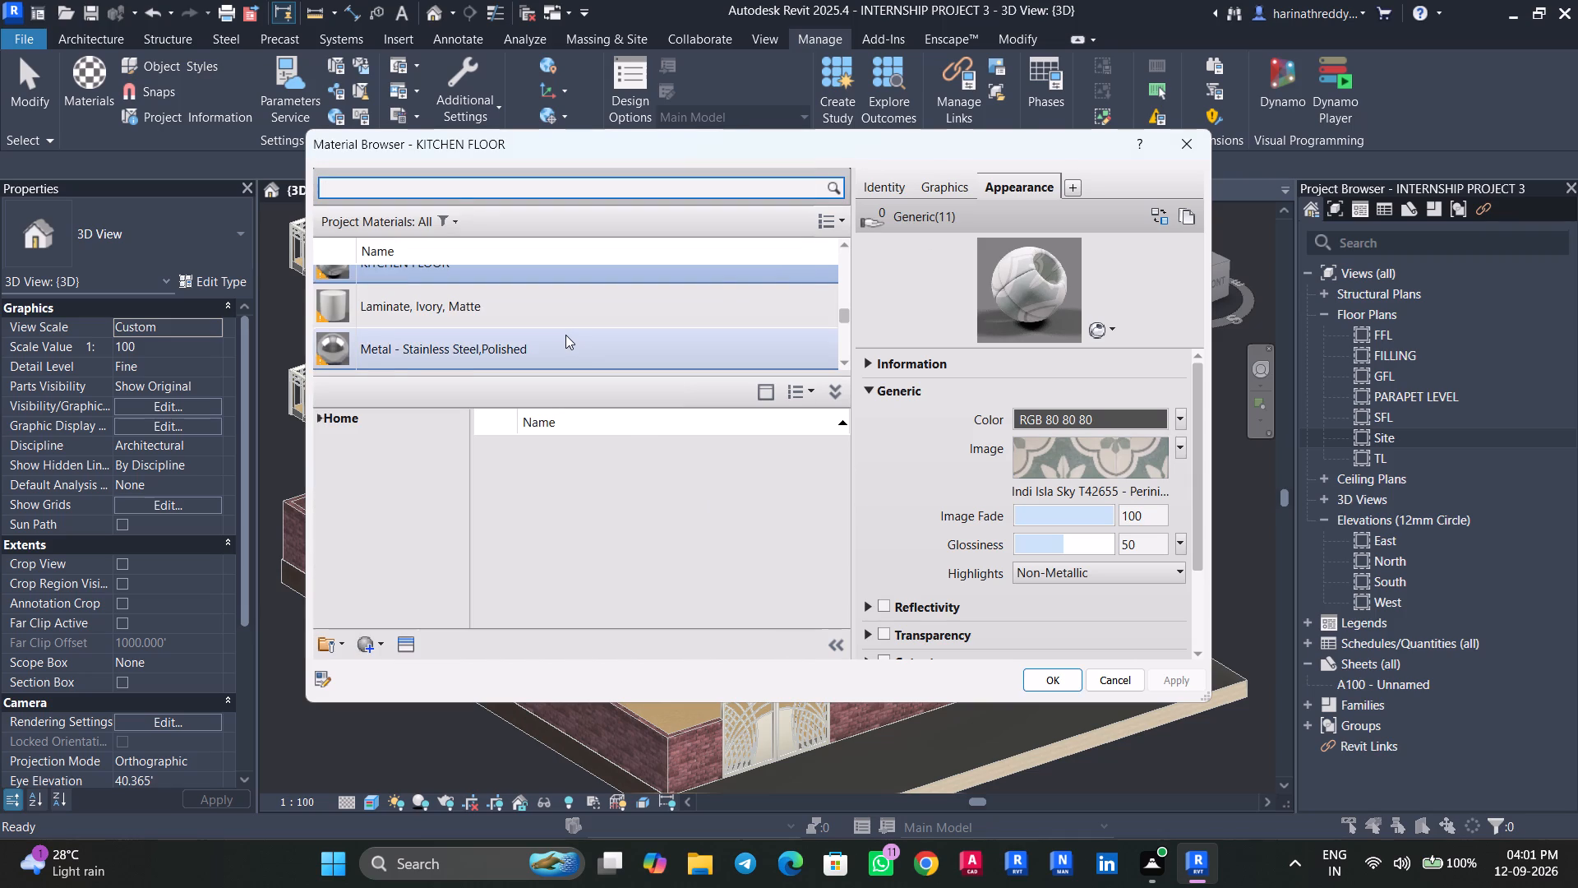
Look through the whole project materials list from the first entries to the wood materials, and close the Material Browser.
{"action": "scroll", "coordinate": [565, 333], "scroll_direction": "up", "scroll_amount": 10}
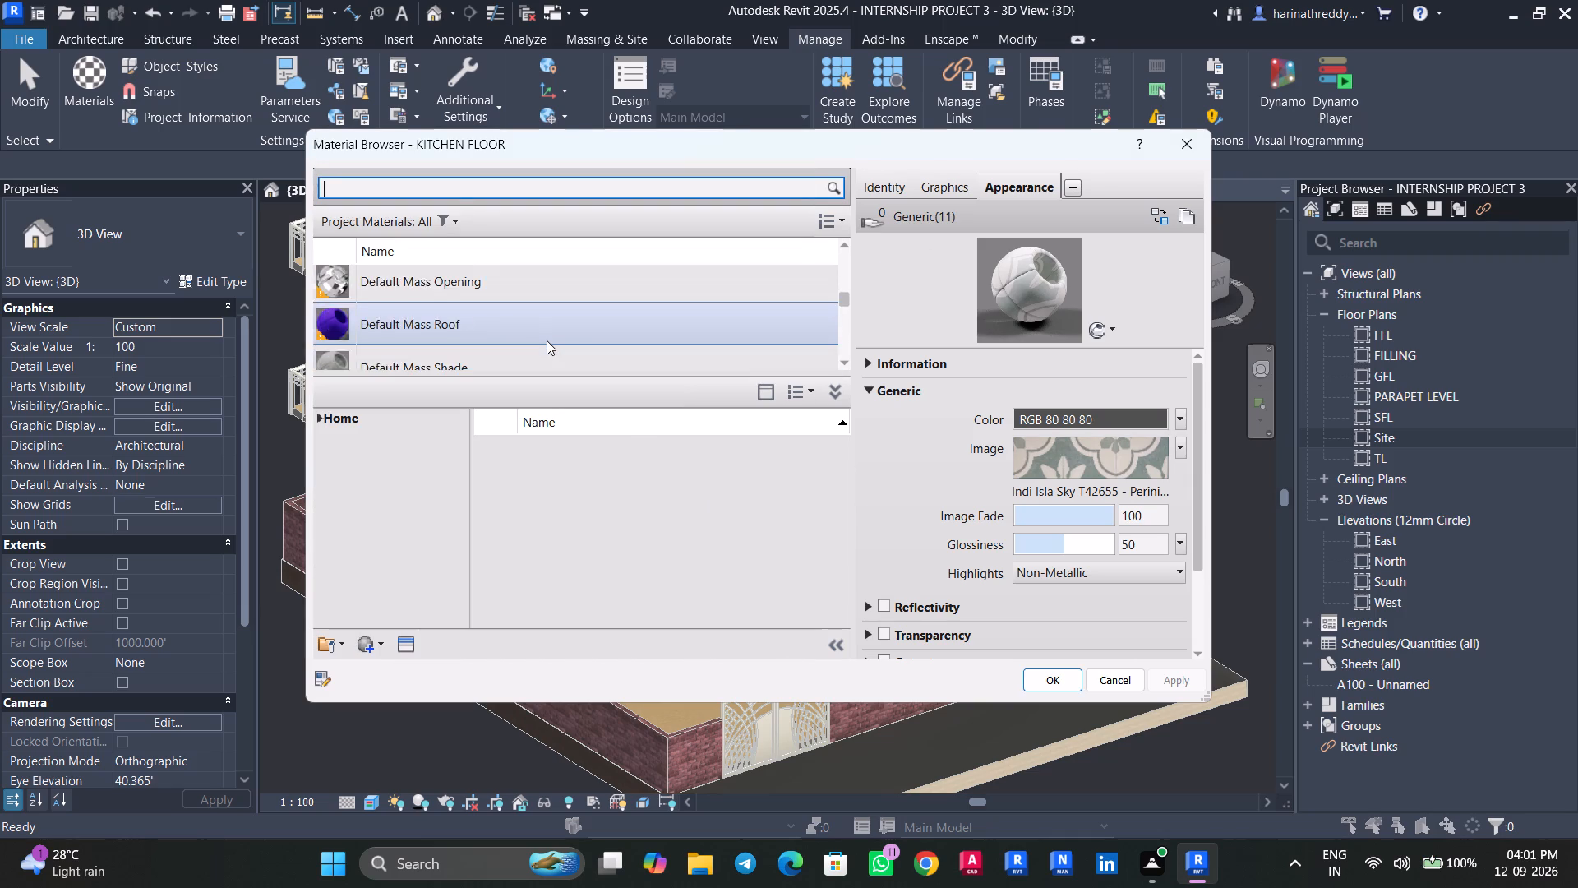
{"action": "scroll", "coordinate": [547, 340], "scroll_direction": "up", "scroll_amount": 6}
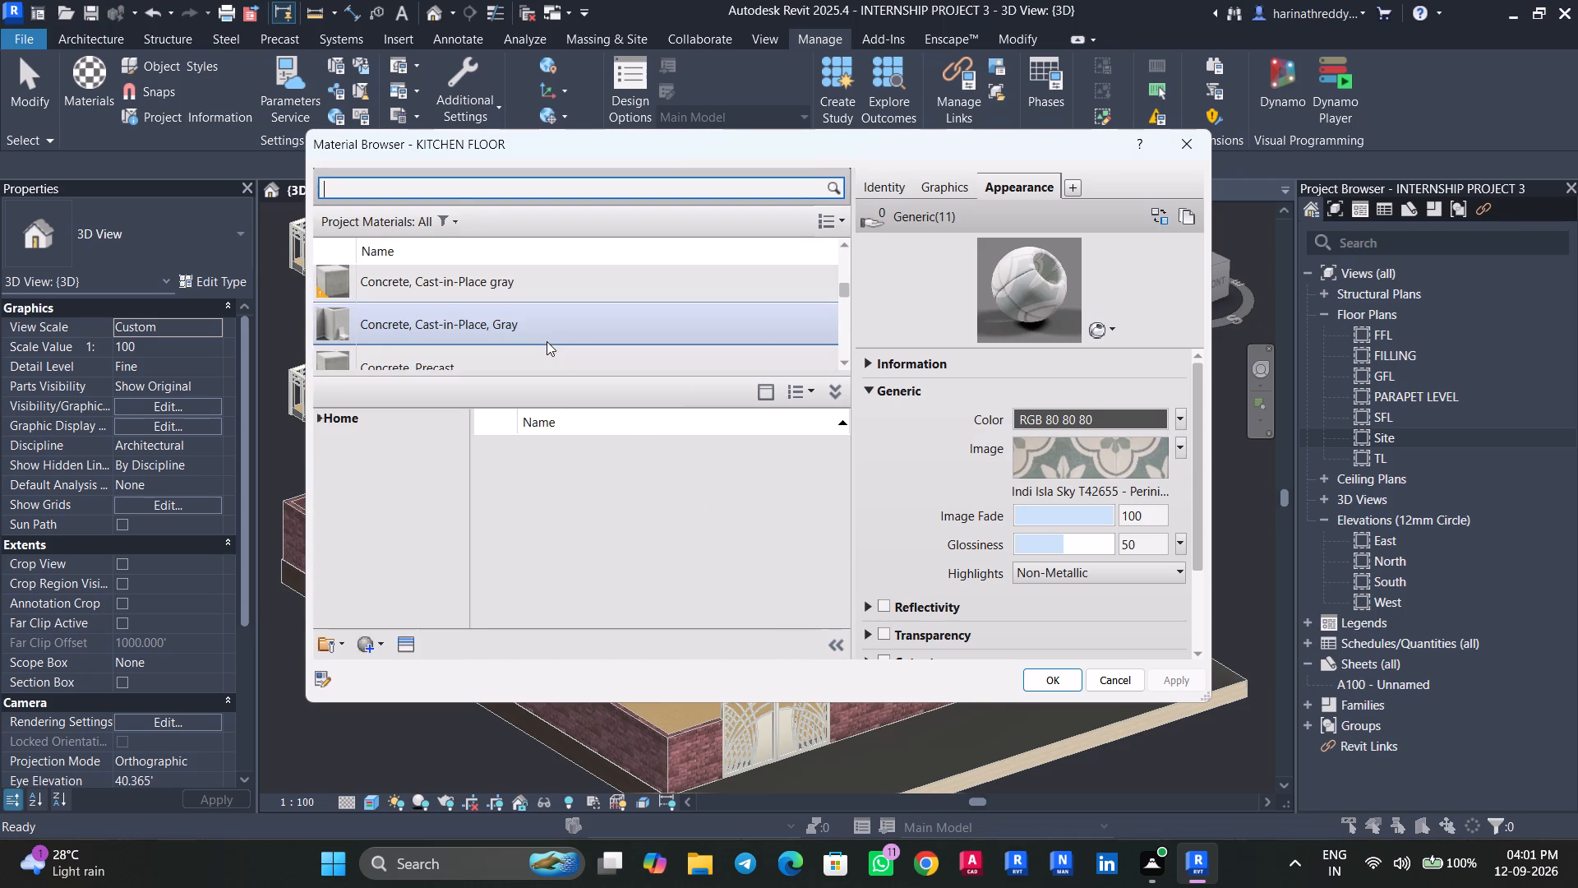
{"action": "scroll", "coordinate": [547, 341], "scroll_direction": "up", "scroll_amount": 17}
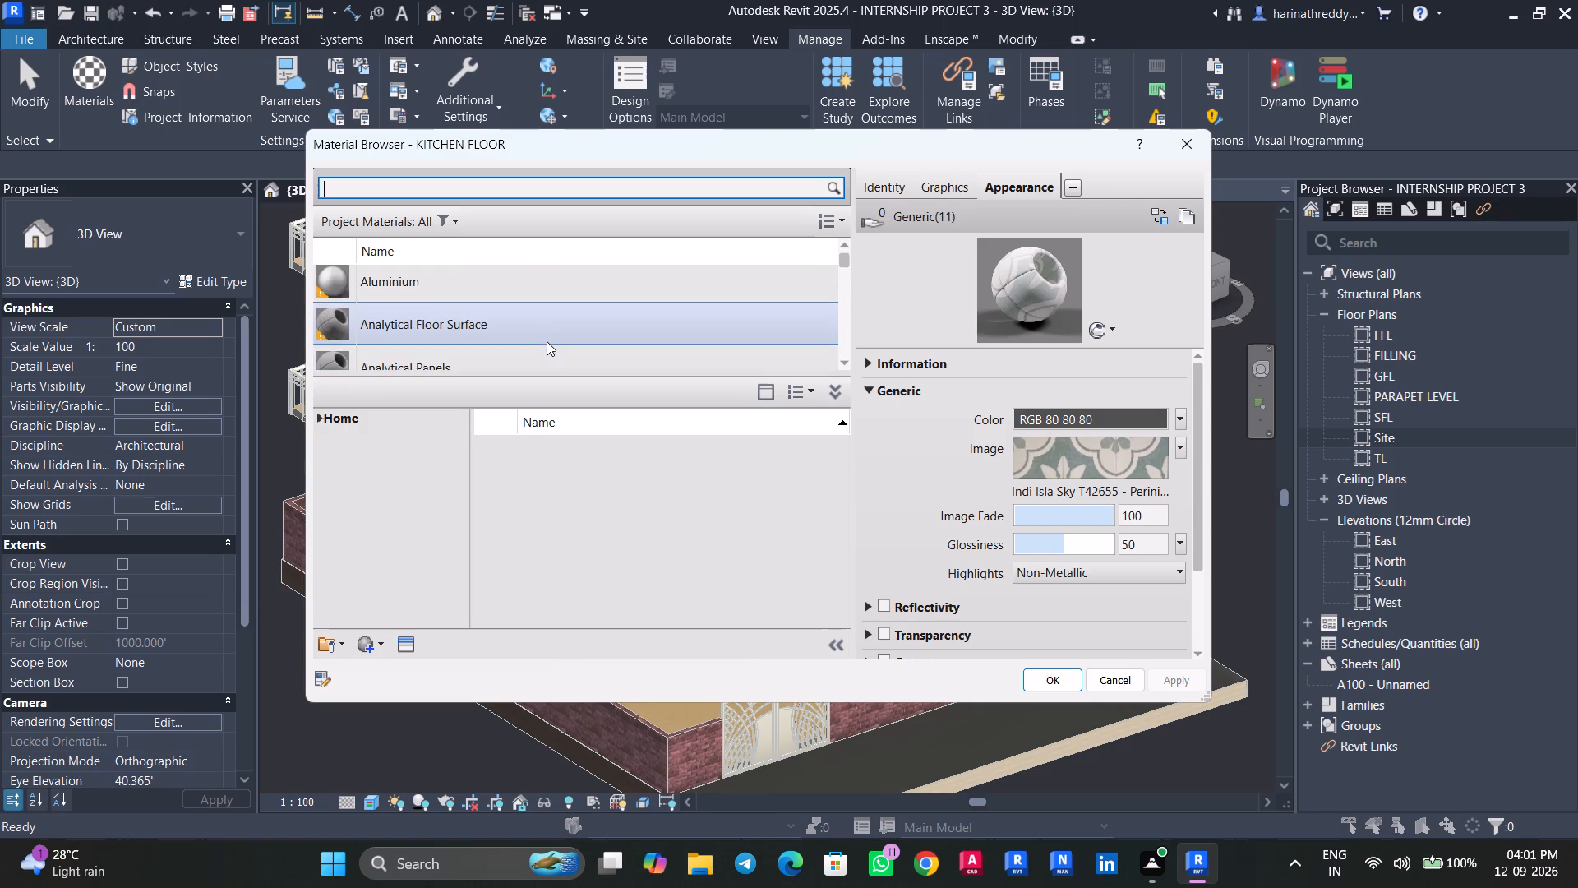
{"action": "scroll", "coordinate": [547, 341], "scroll_direction": "up", "scroll_amount": 3}
{"action": "scroll", "coordinate": [547, 341], "scroll_direction": "down", "scroll_amount": 1}
{"action": "scroll", "coordinate": [547, 341], "scroll_direction": "up", "scroll_amount": 5}
{"action": "scroll", "coordinate": [547, 341], "scroll_direction": "down", "scroll_amount": 6}
{"action": "scroll", "coordinate": [547, 341], "scroll_direction": "up", "scroll_amount": 1}
{"action": "scroll", "coordinate": [547, 341], "scroll_direction": "down", "scroll_amount": 10}
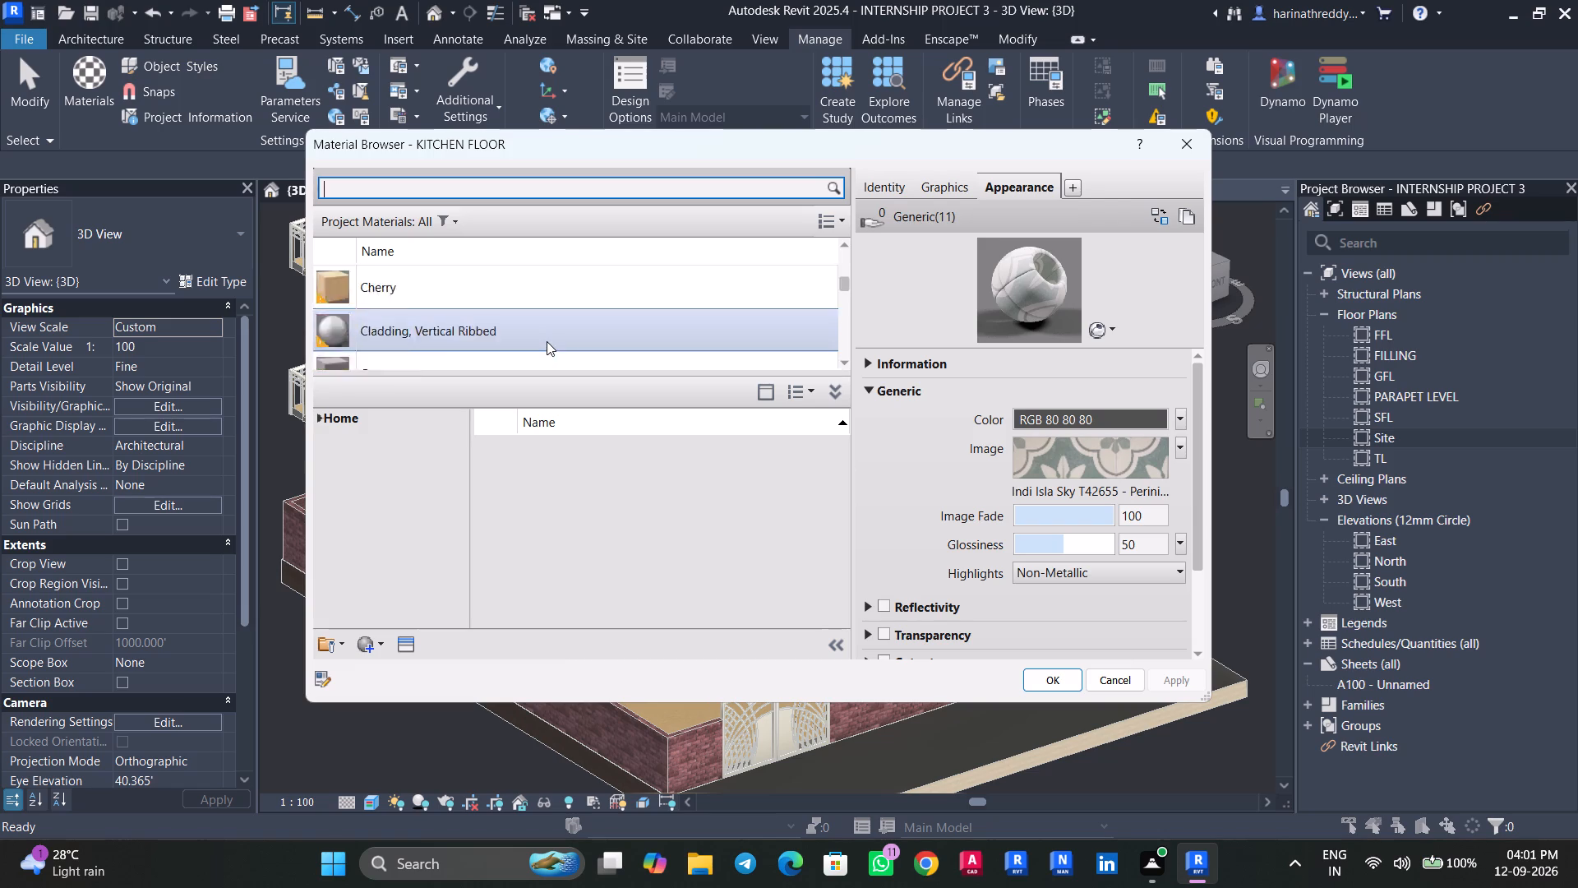
{"action": "scroll", "coordinate": [547, 341], "scroll_direction": "down", "scroll_amount": 9}
{"action": "scroll", "coordinate": [547, 341], "scroll_direction": "up", "scroll_amount": 2}
{"action": "scroll", "coordinate": [547, 341], "scroll_direction": "down", "scroll_amount": 15}
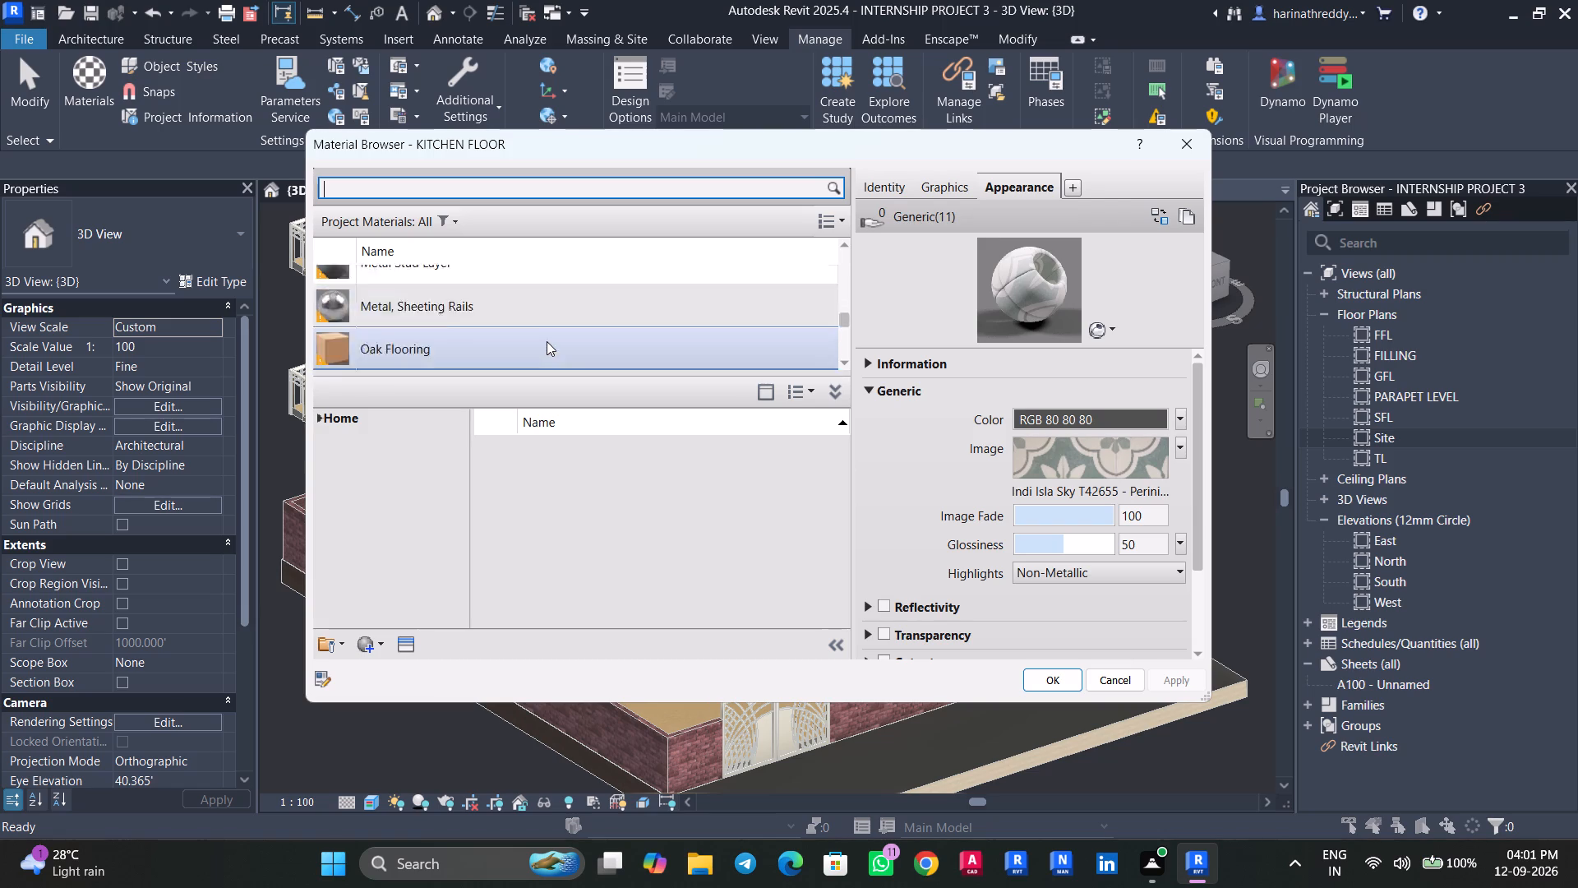
{"action": "scroll", "coordinate": [547, 341], "scroll_direction": "down", "scroll_amount": 20}
{"action": "scroll", "coordinate": [547, 341], "scroll_direction": "down", "scroll_amount": 2}
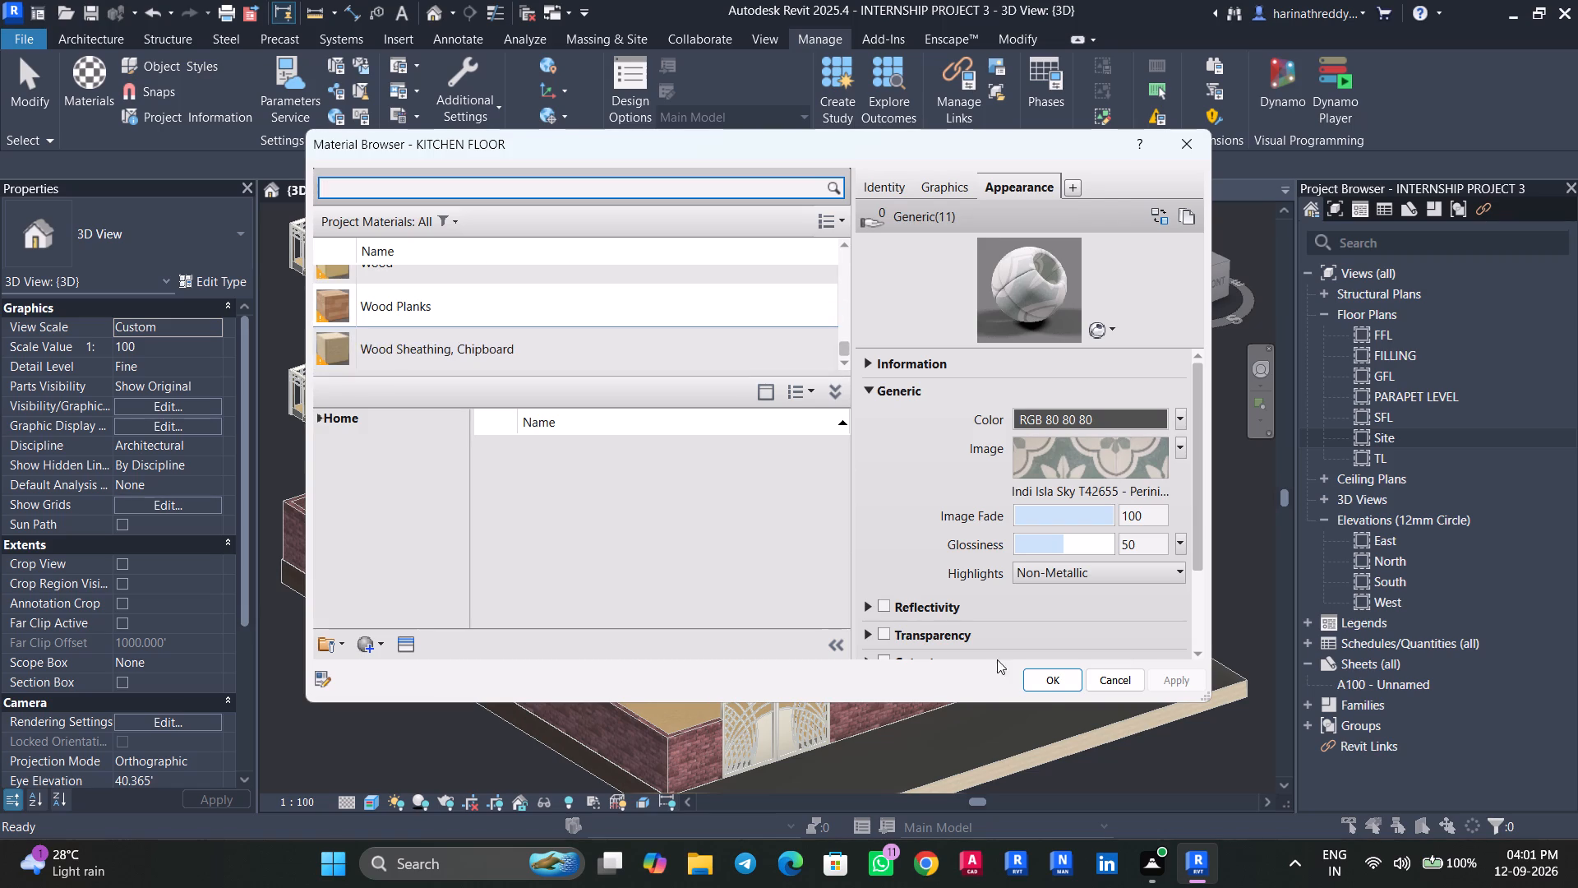
{"action": "left_click", "coordinate": [1050, 682]}
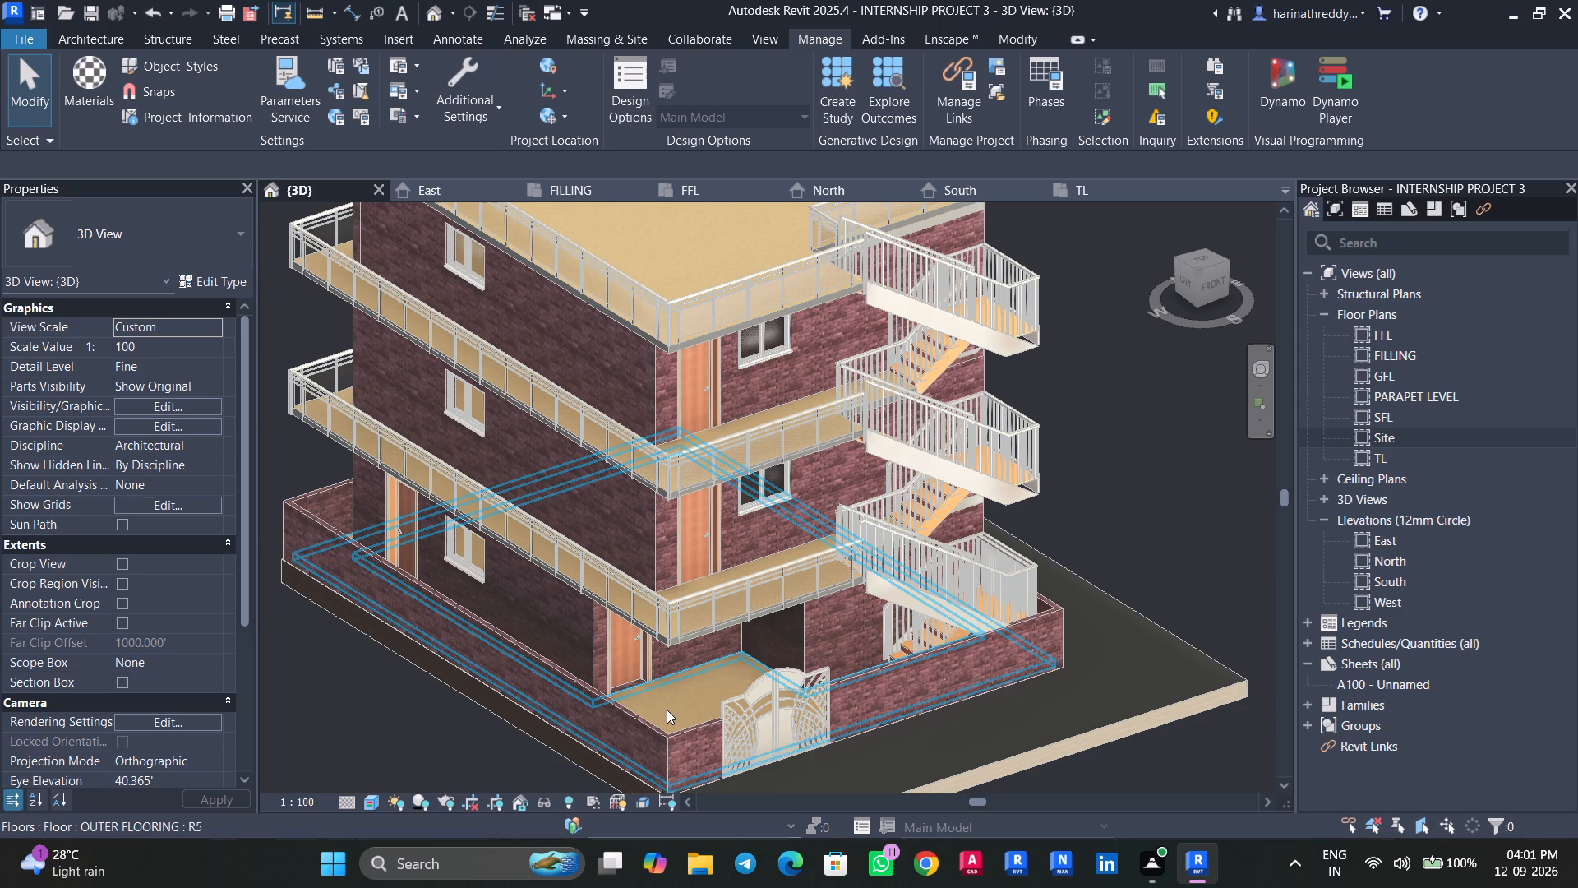
Set the Finish 2 layer of the OUTER FLOORING floor type to Concrete Masonry Units _High Density and apply the change.
{"action": "left_click", "coordinate": [667, 710]}
{"action": "key", "text": "Escape"}
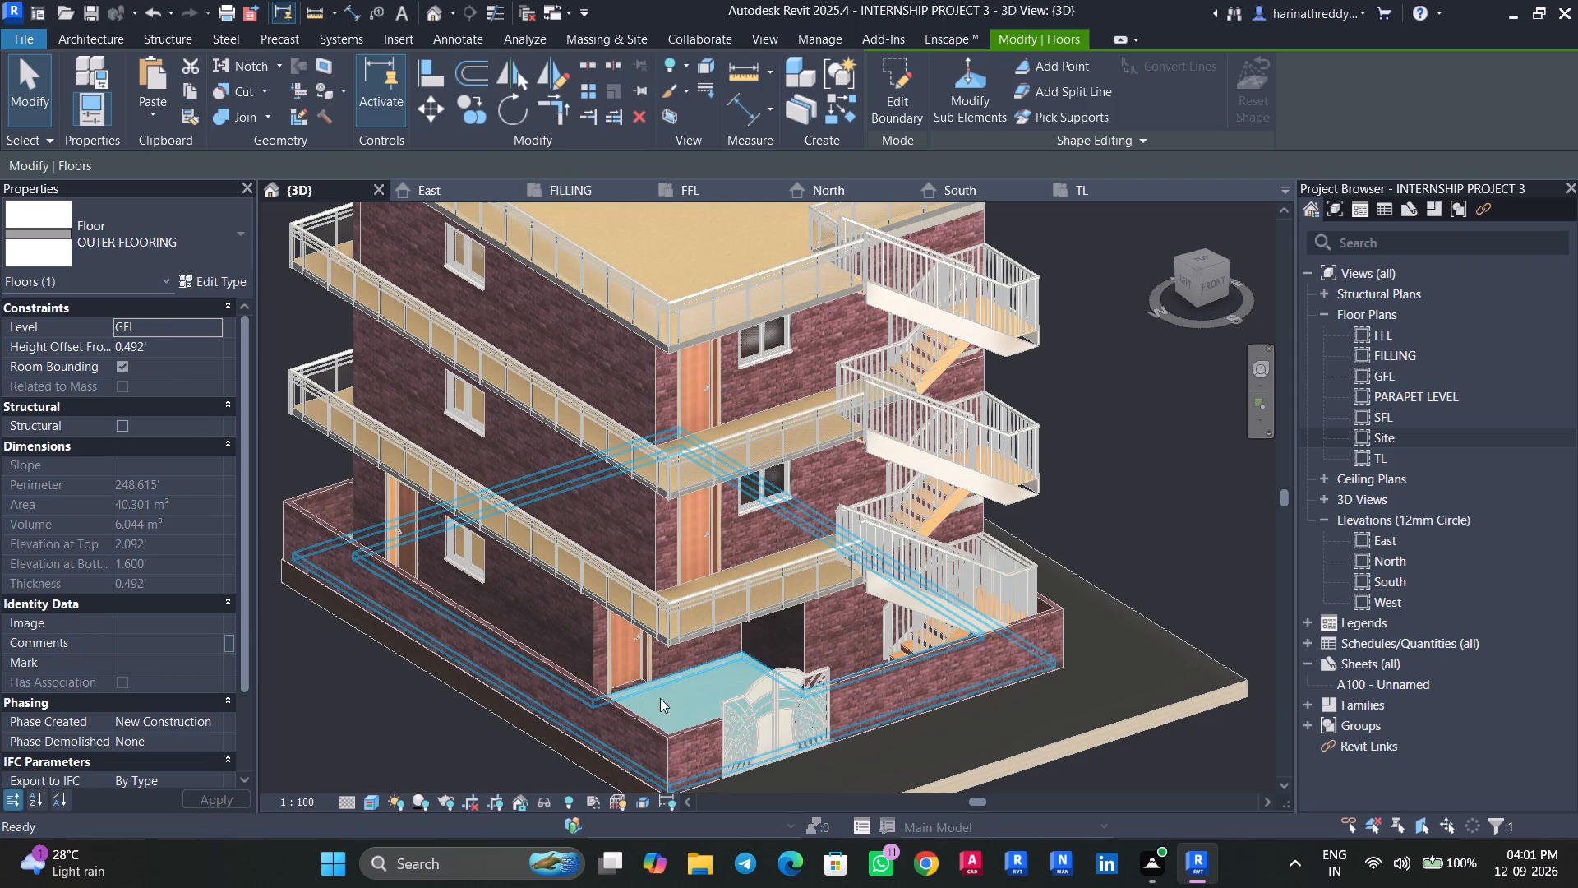
{"action": "left_click", "coordinate": [704, 696]}
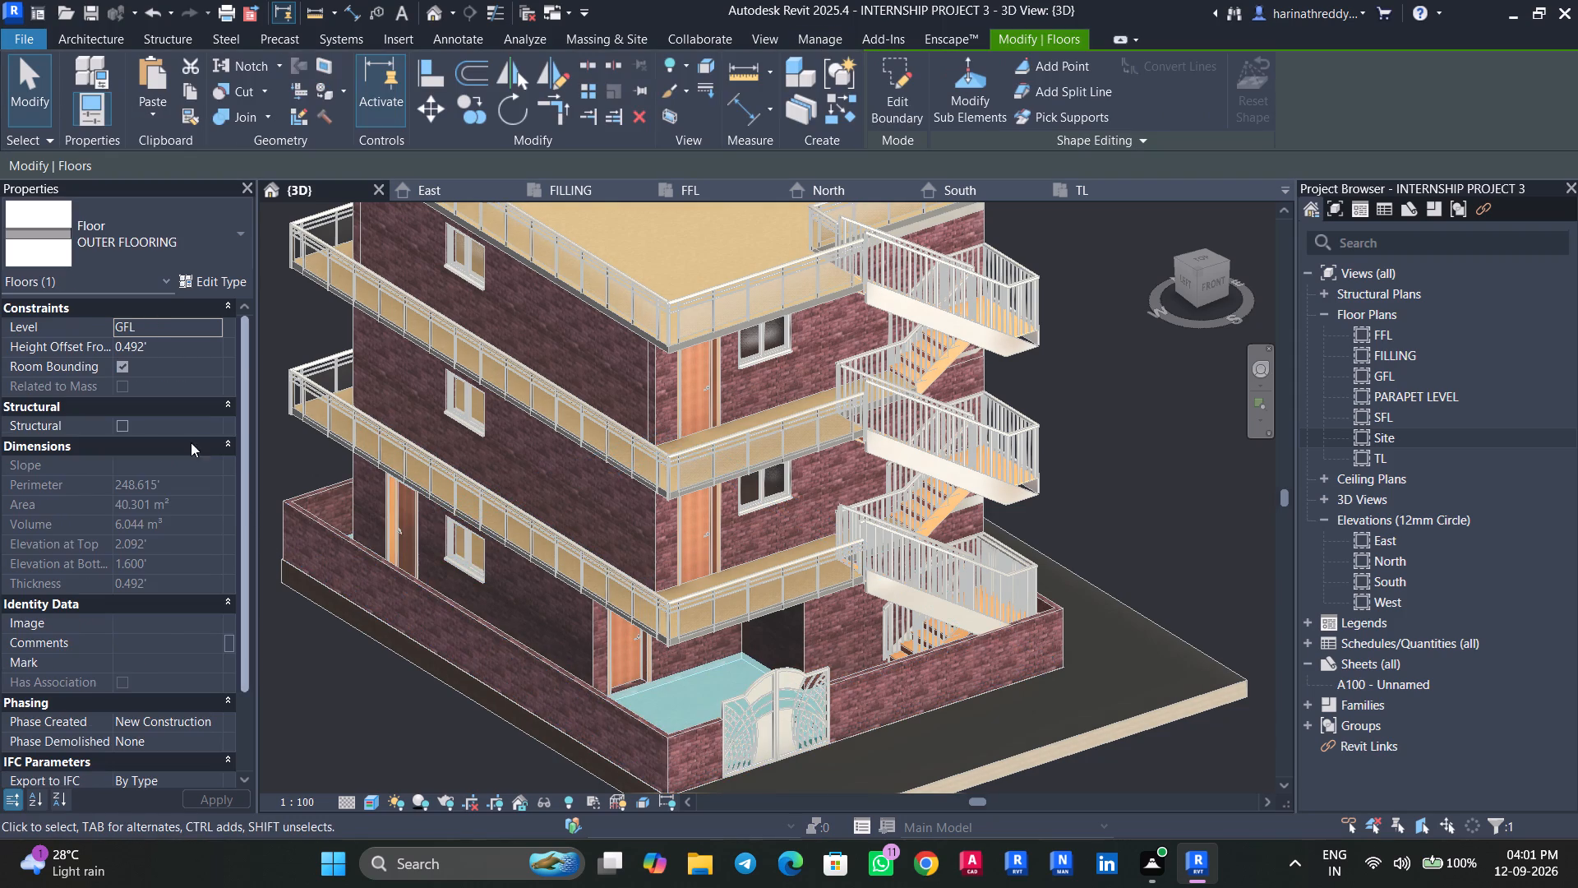
{"action": "left_click", "coordinate": [202, 295]}
{"action": "left_click", "coordinate": [984, 379]}
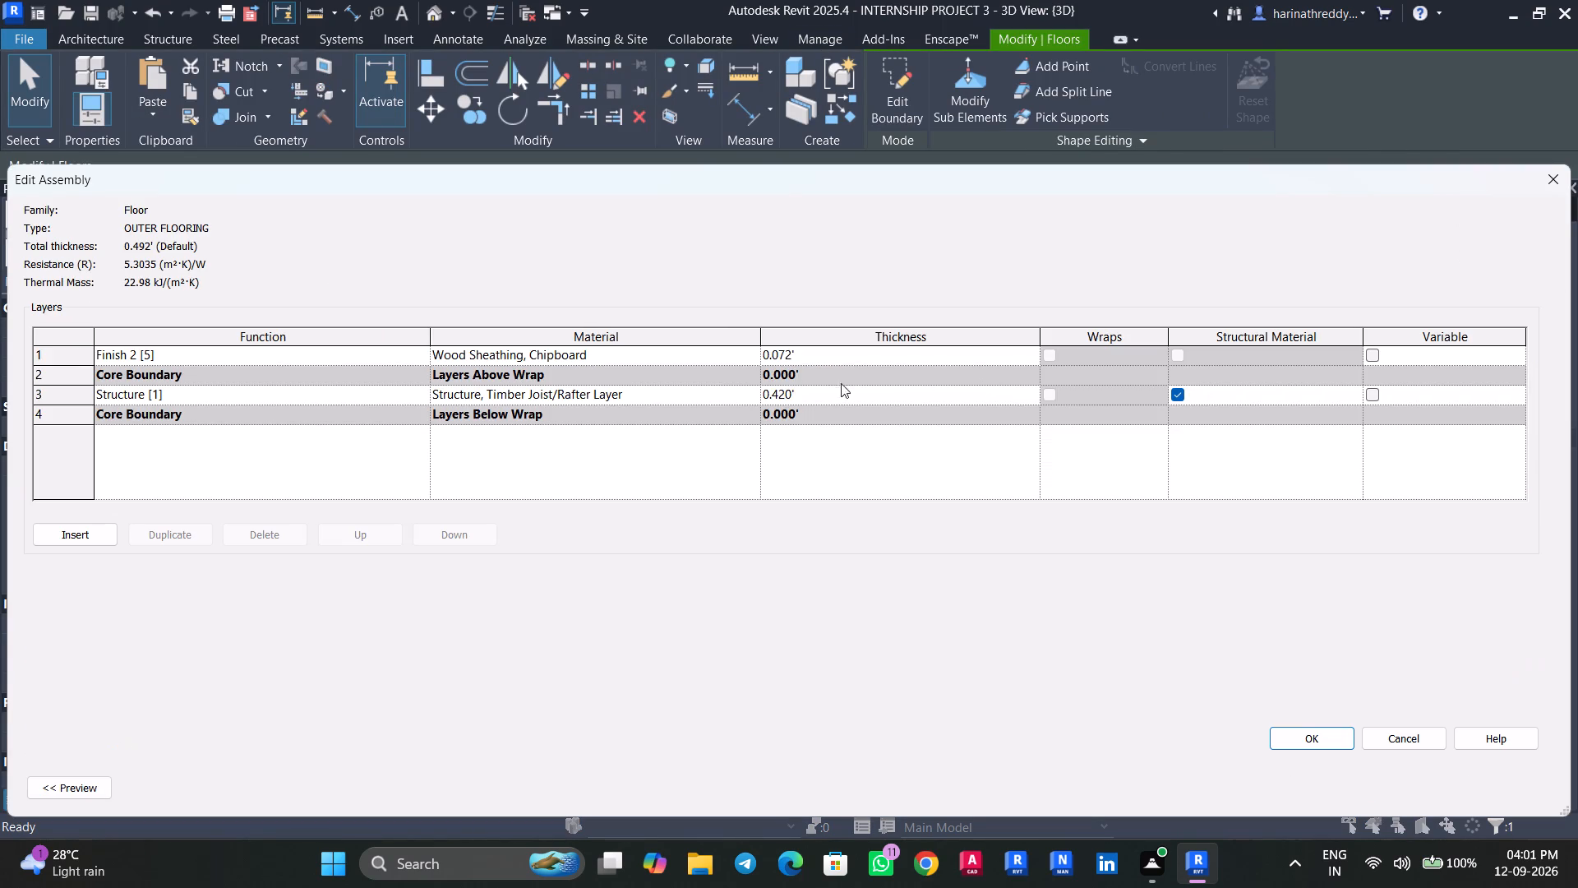
{"action": "left_click", "coordinate": [754, 357]}
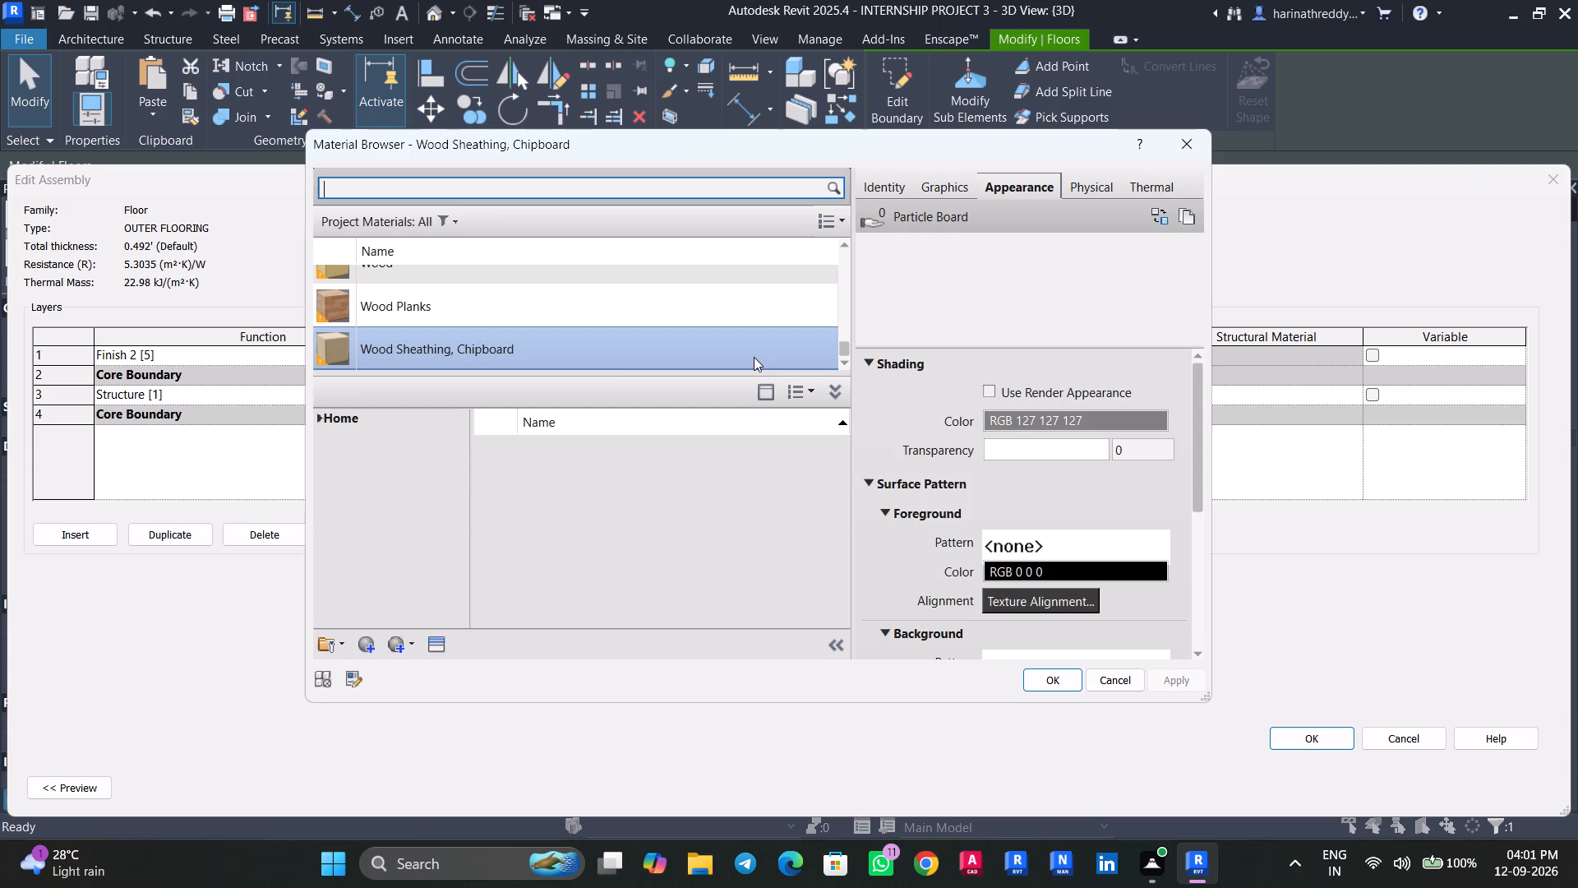
{"action": "scroll", "coordinate": [603, 345], "scroll_direction": "up", "scroll_amount": 5}
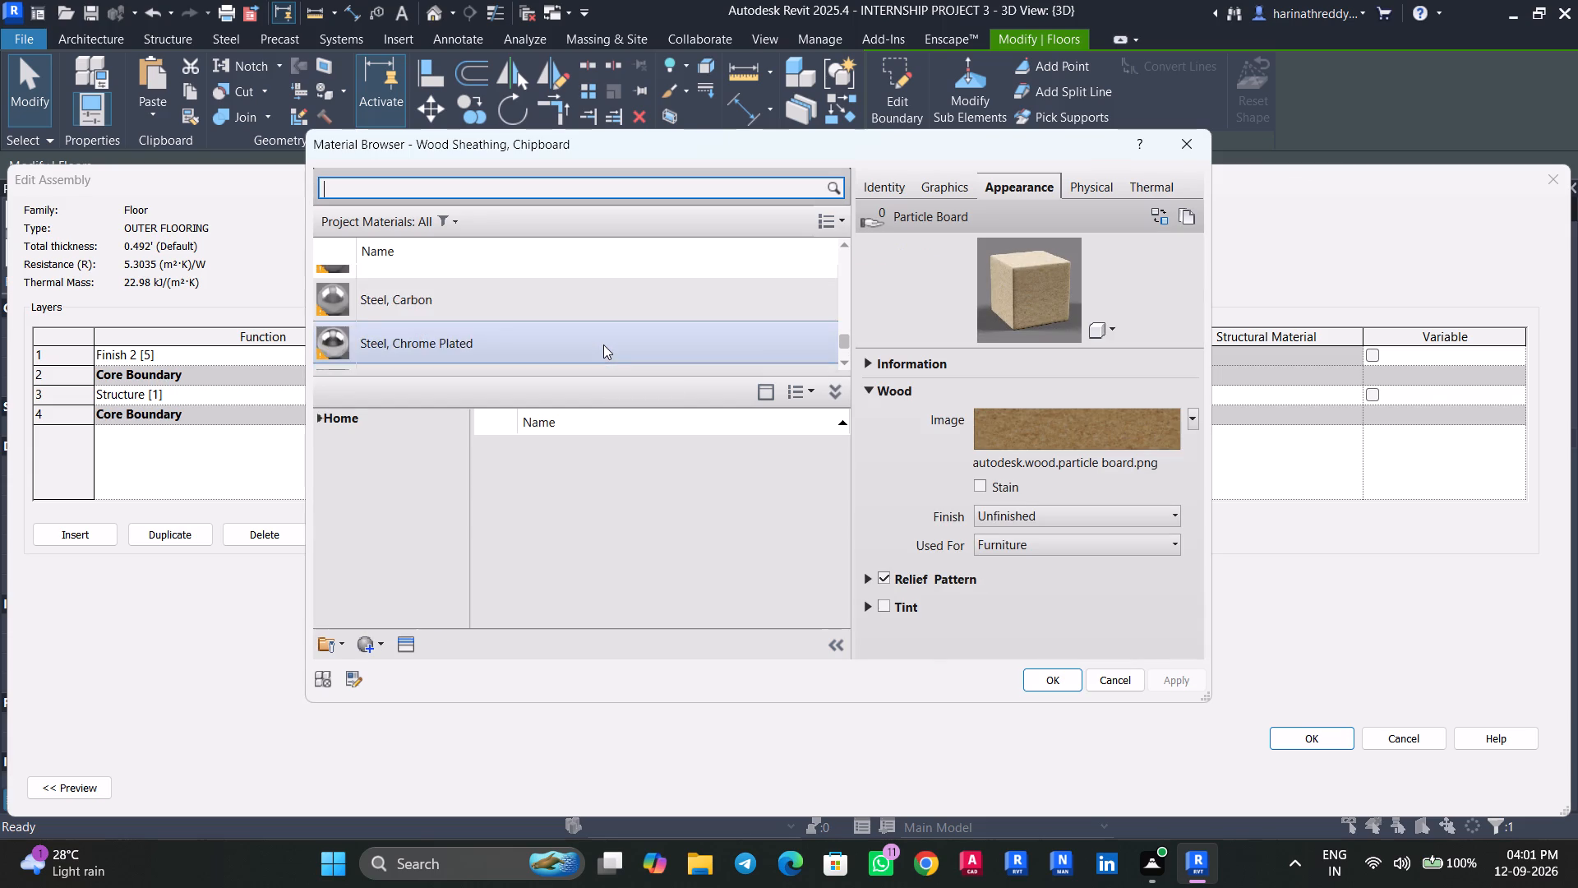
{"action": "scroll", "coordinate": [603, 345], "scroll_direction": "up", "scroll_amount": 7}
{"action": "scroll", "coordinate": [603, 345], "scroll_direction": "down", "scroll_amount": 2}
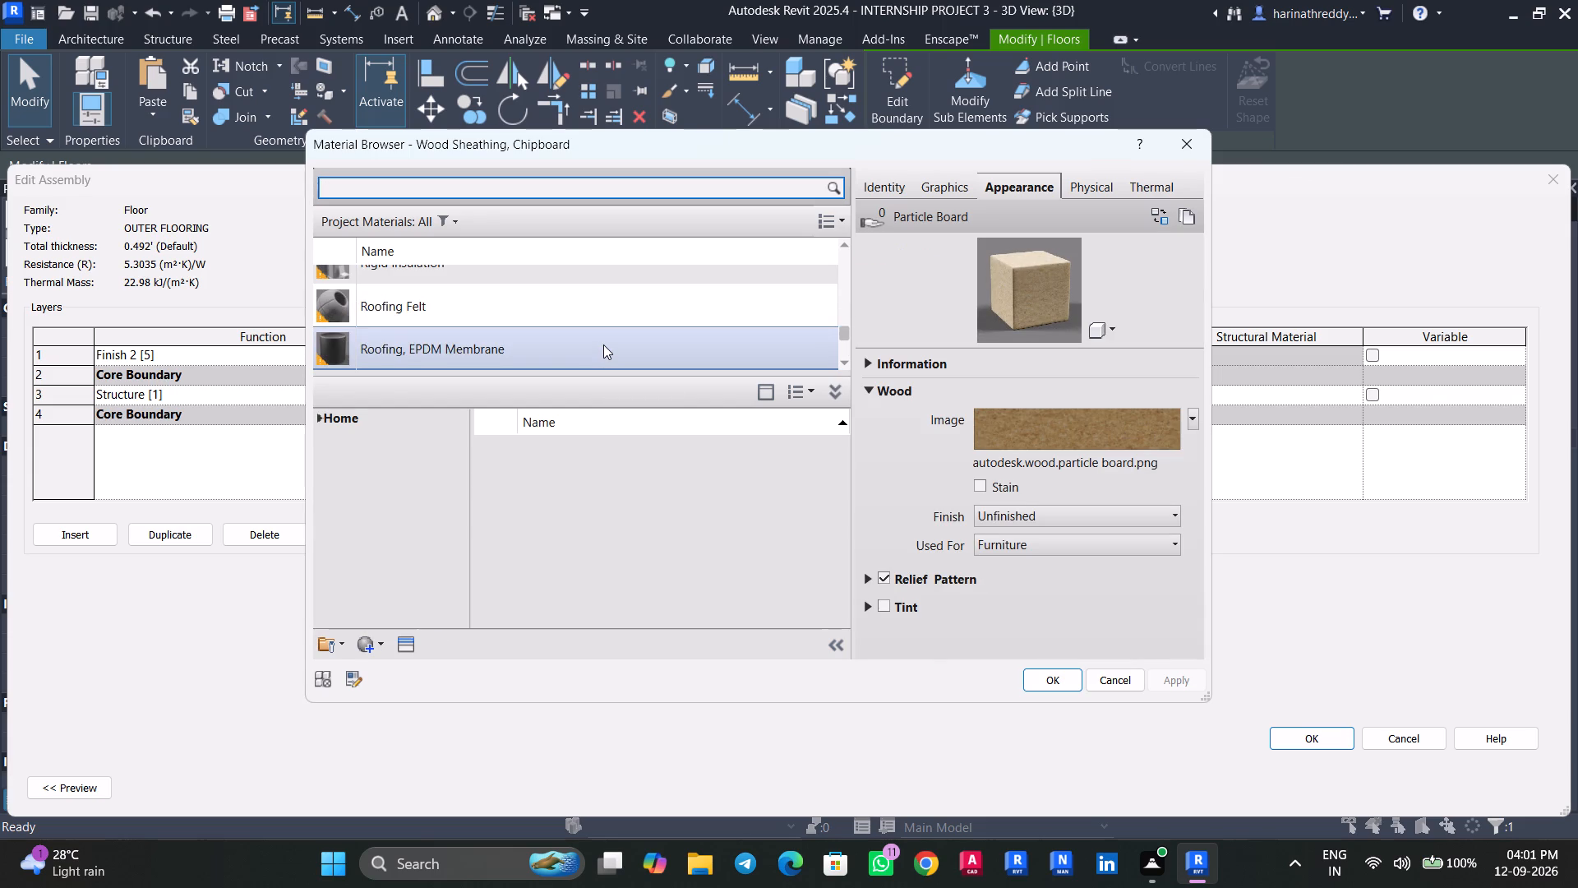
{"action": "scroll", "coordinate": [603, 345], "scroll_direction": "up", "scroll_amount": 10}
{"action": "scroll", "coordinate": [603, 345], "scroll_direction": "down", "scroll_amount": 1}
{"action": "scroll", "coordinate": [603, 345], "scroll_direction": "up", "scroll_amount": 16}
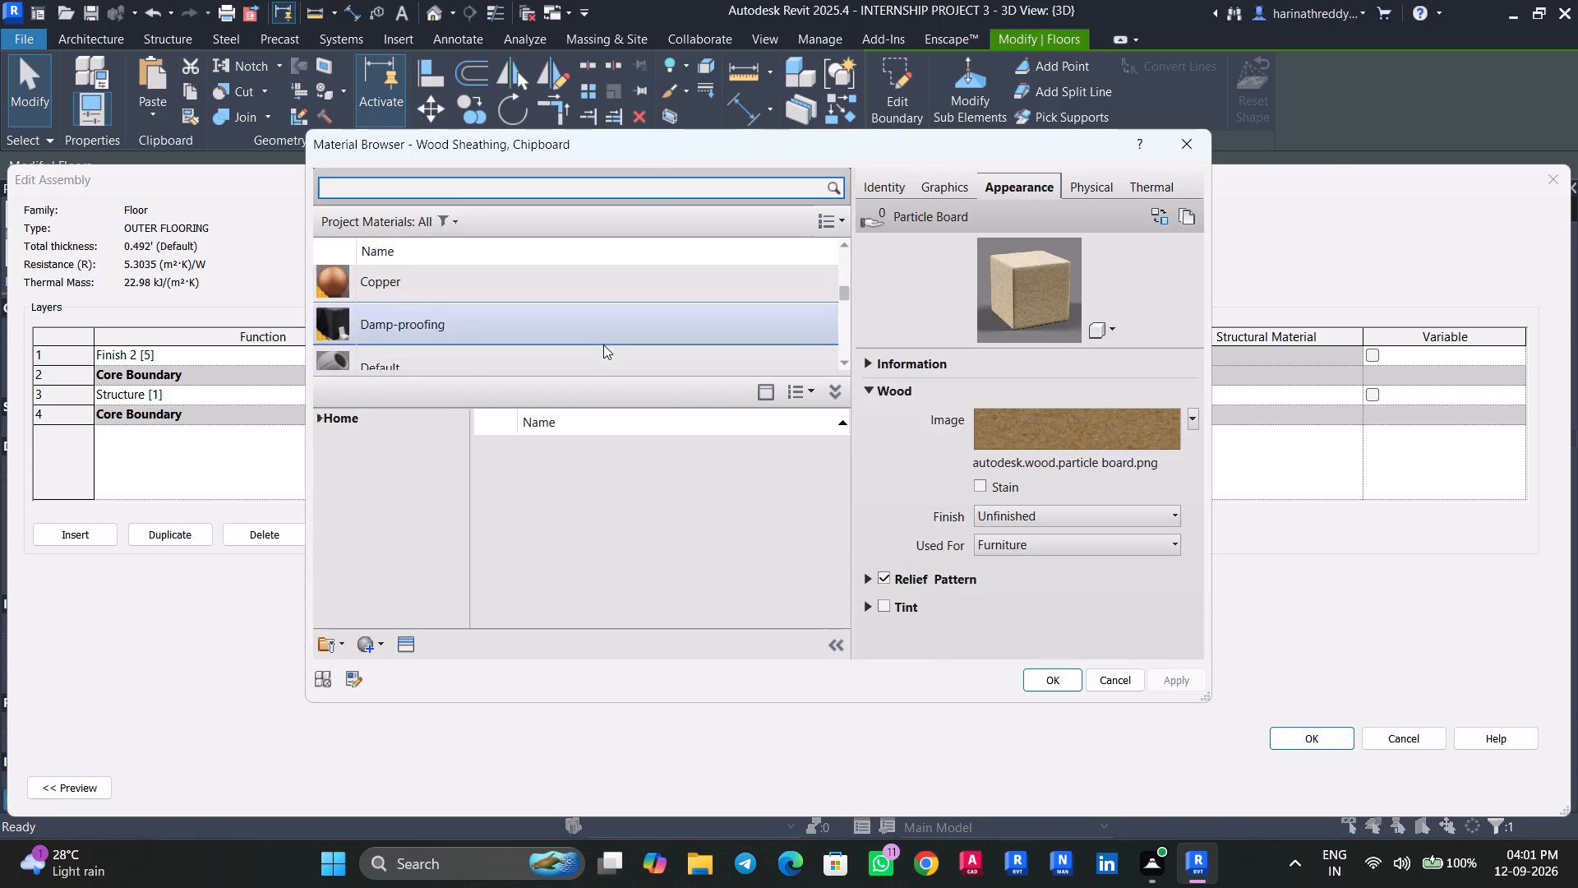
{"action": "scroll", "coordinate": [603, 345], "scroll_direction": "up", "scroll_amount": 6}
{"action": "scroll", "coordinate": [603, 345], "scroll_direction": "down", "scroll_amount": 2}
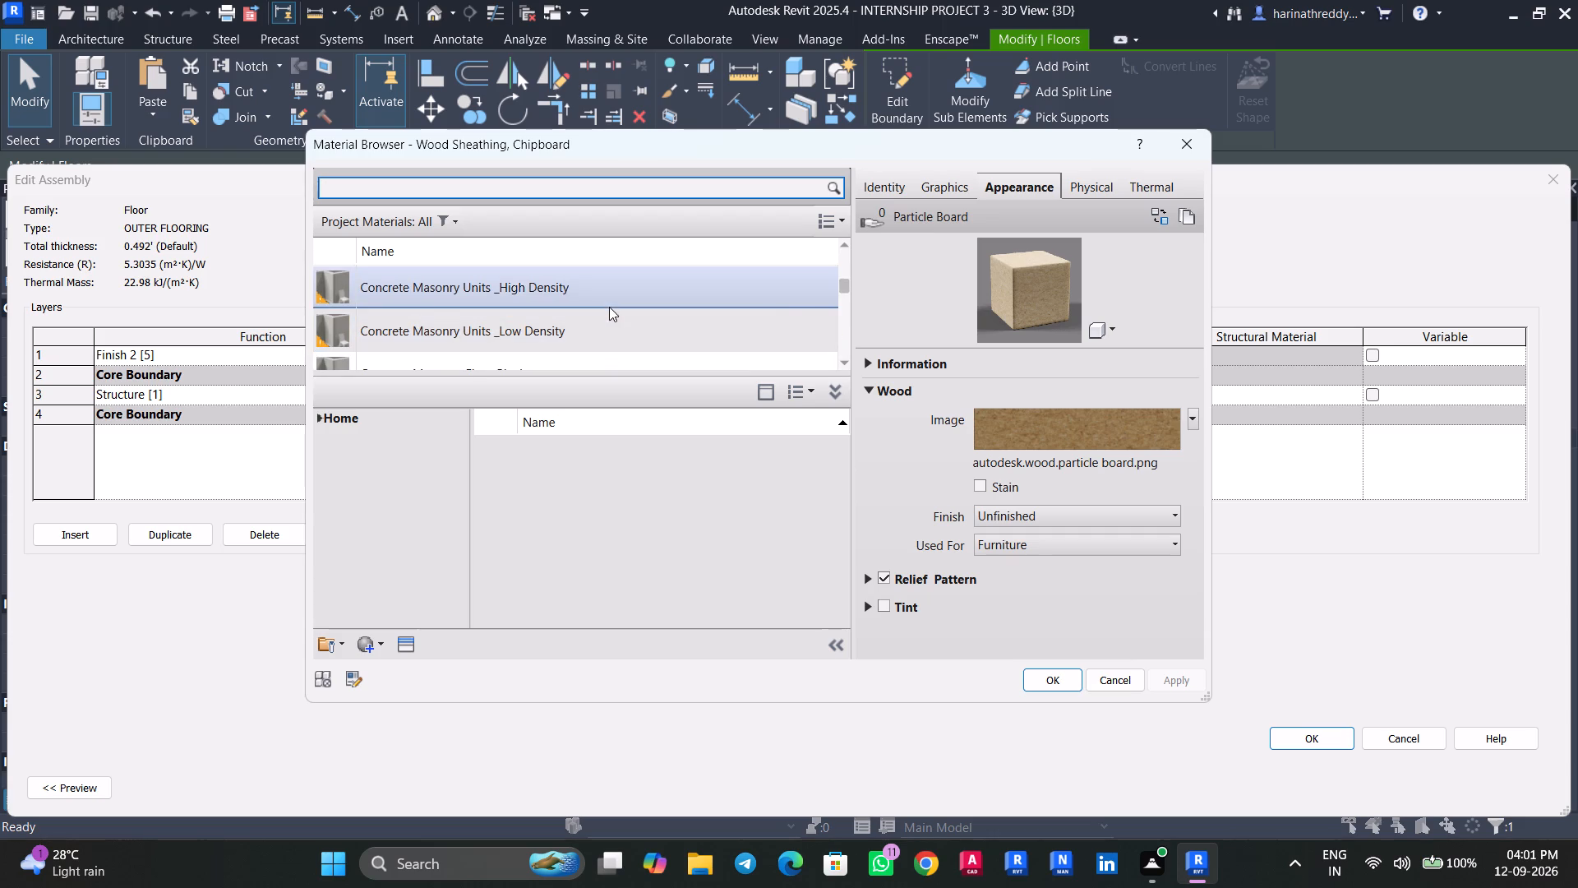
{"action": "left_click", "coordinate": [609, 306]}
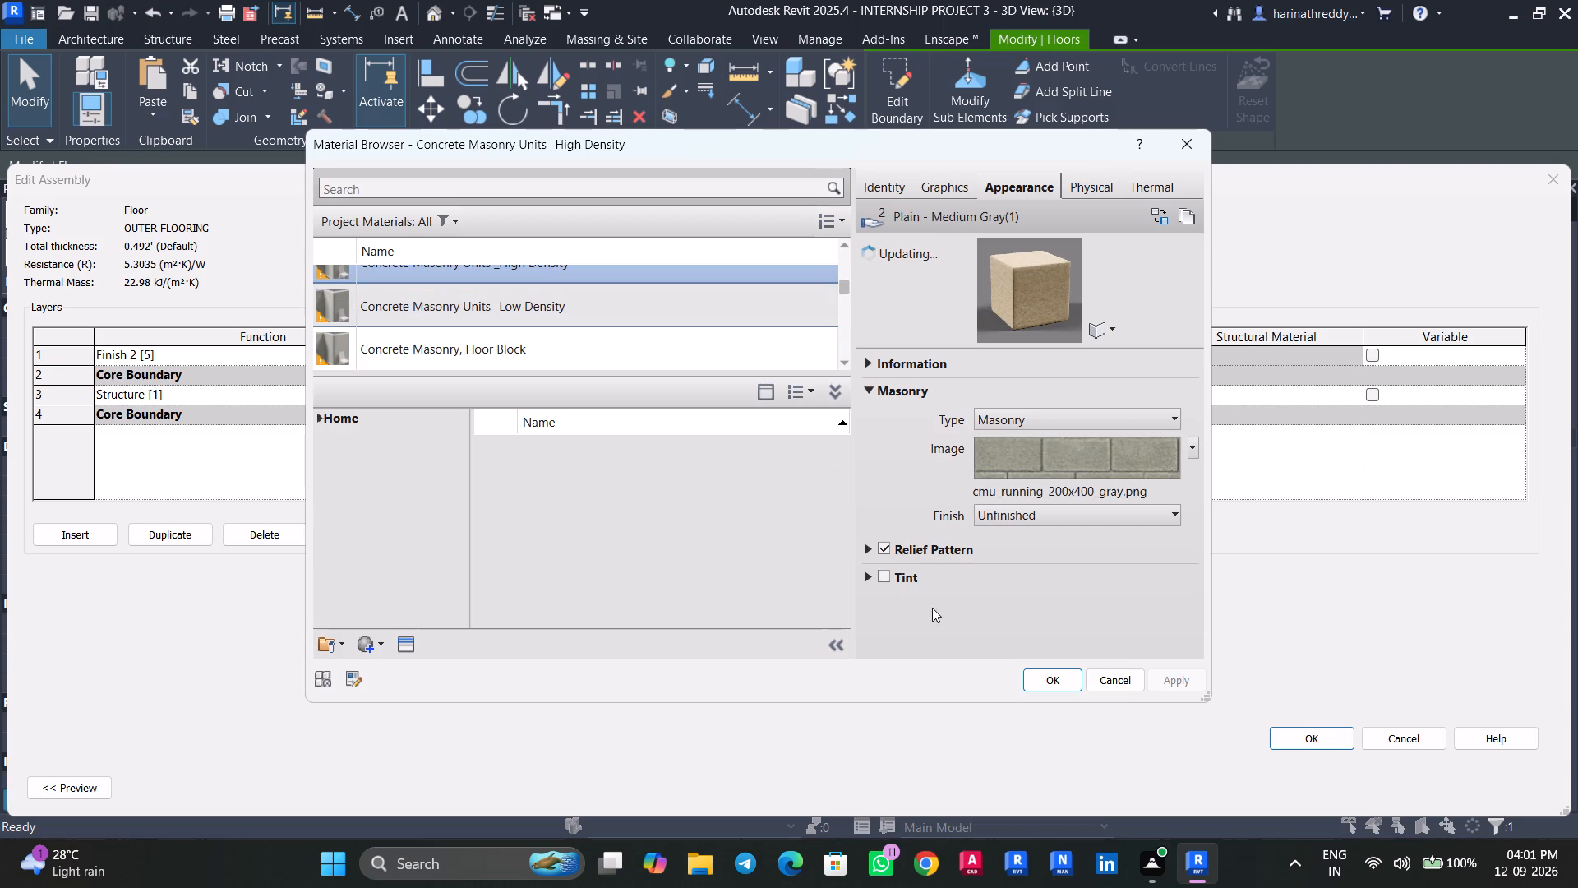
{"action": "left_click", "coordinate": [1027, 674]}
{"action": "left_click", "coordinate": [1318, 741]}
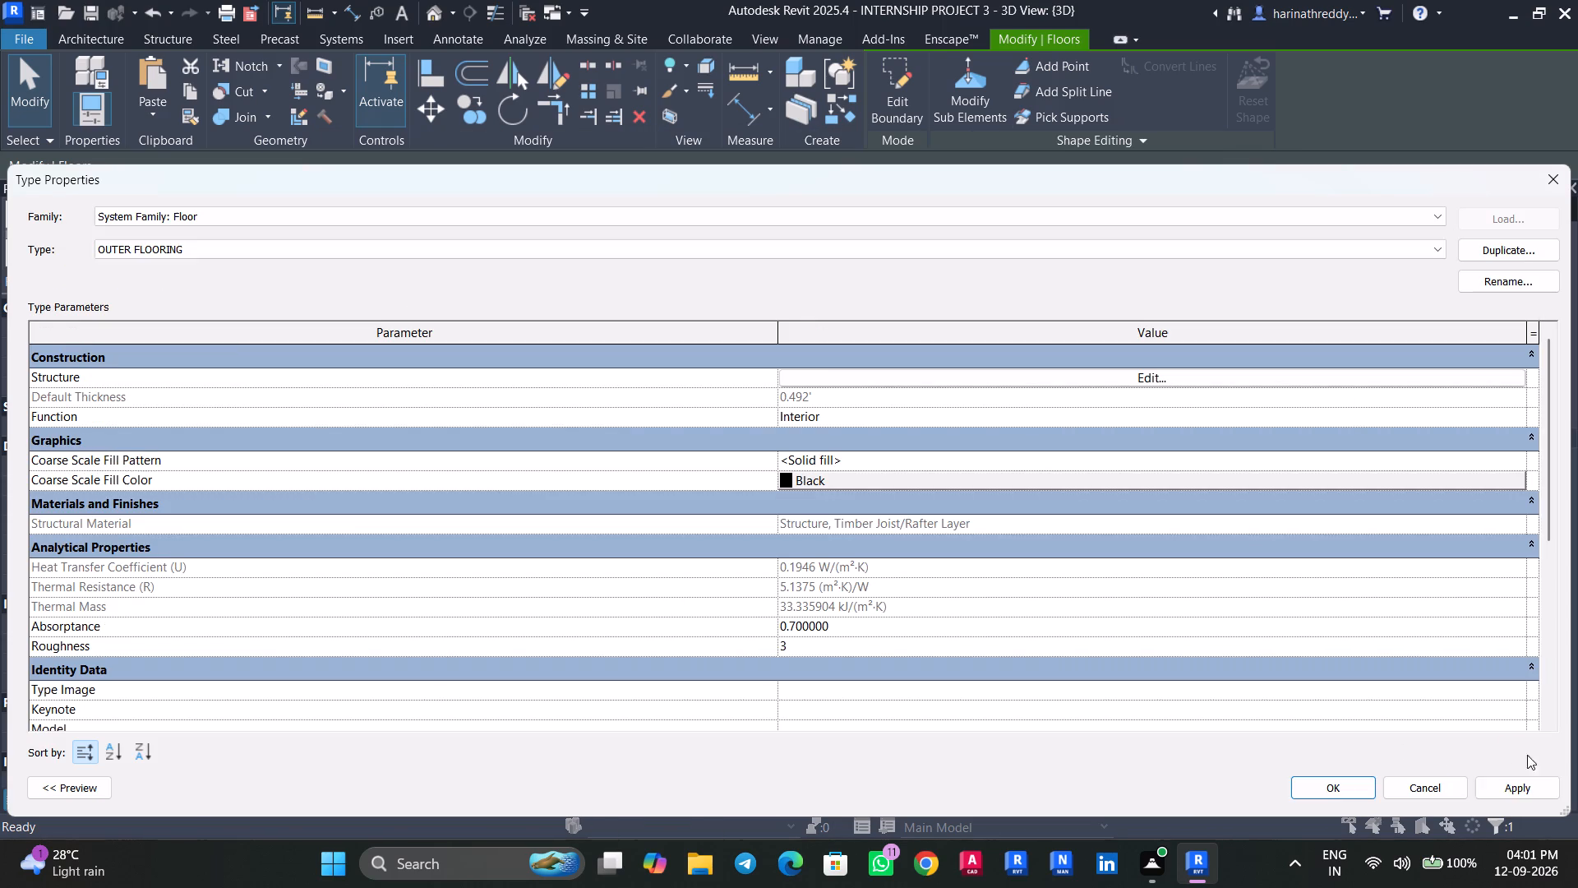
{"action": "left_click", "coordinate": [1523, 779]}
{"action": "double_click", "coordinate": [1344, 793]}
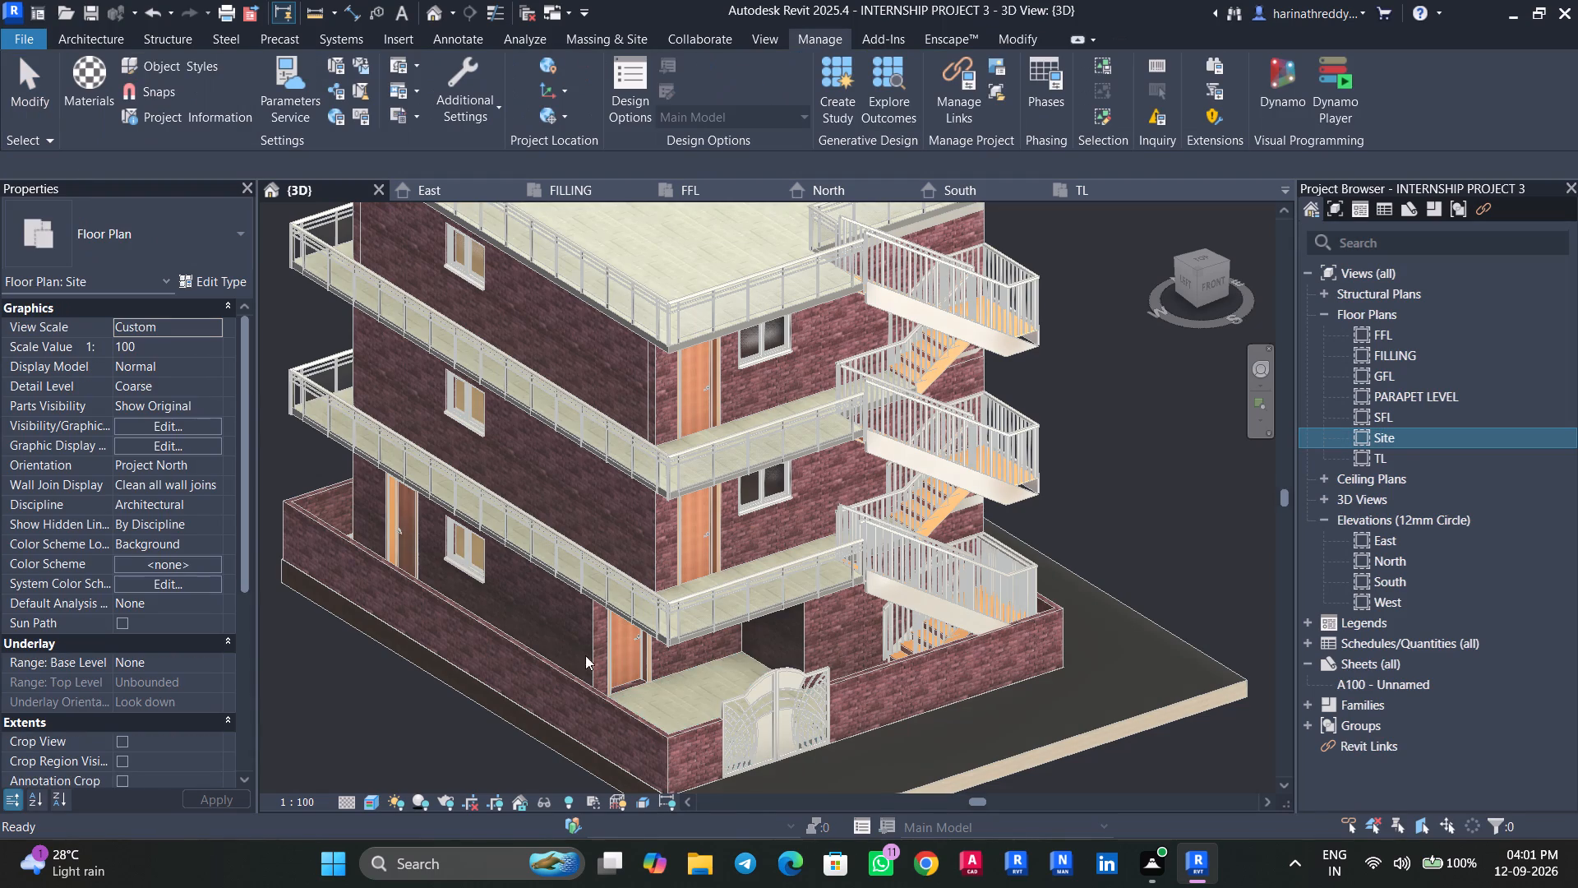
Examine the outer flooring finish on the ground-floor entrance area and the balconies in the 3D view.
{"action": "key", "text": "Escape"}
{"action": "scroll", "coordinate": [671, 691], "scroll_direction": "up", "scroll_amount": 7}
{"action": "scroll", "coordinate": [712, 693], "scroll_direction": "up", "scroll_amount": 1, "text": "shift"}
{"action": "middle_click_drag", "start_coordinate": [713, 696], "coordinate": [723, 784], "text": "shift"}
{"action": "key", "text": "Escape"}
{"action": "scroll", "coordinate": [720, 662], "scroll_direction": "down", "scroll_amount": 2}
{"action": "middle_click_drag", "start_coordinate": [747, 637], "coordinate": [611, 710], "text": "shift"}
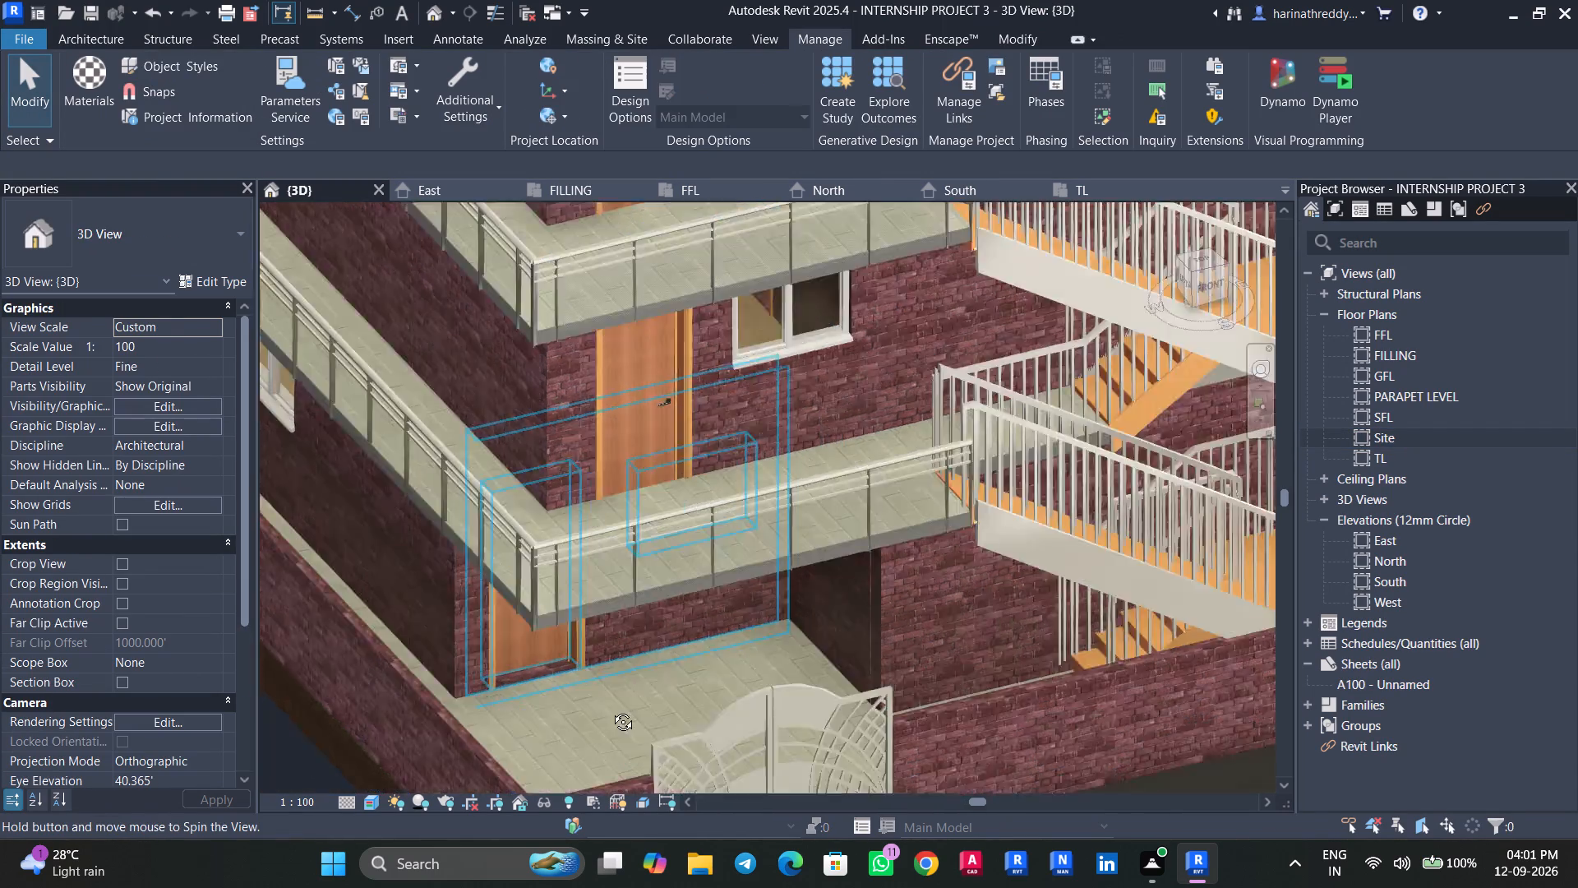
{"action": "middle_click_drag", "start_coordinate": [611, 710], "coordinate": [733, 599], "text": "shift"}
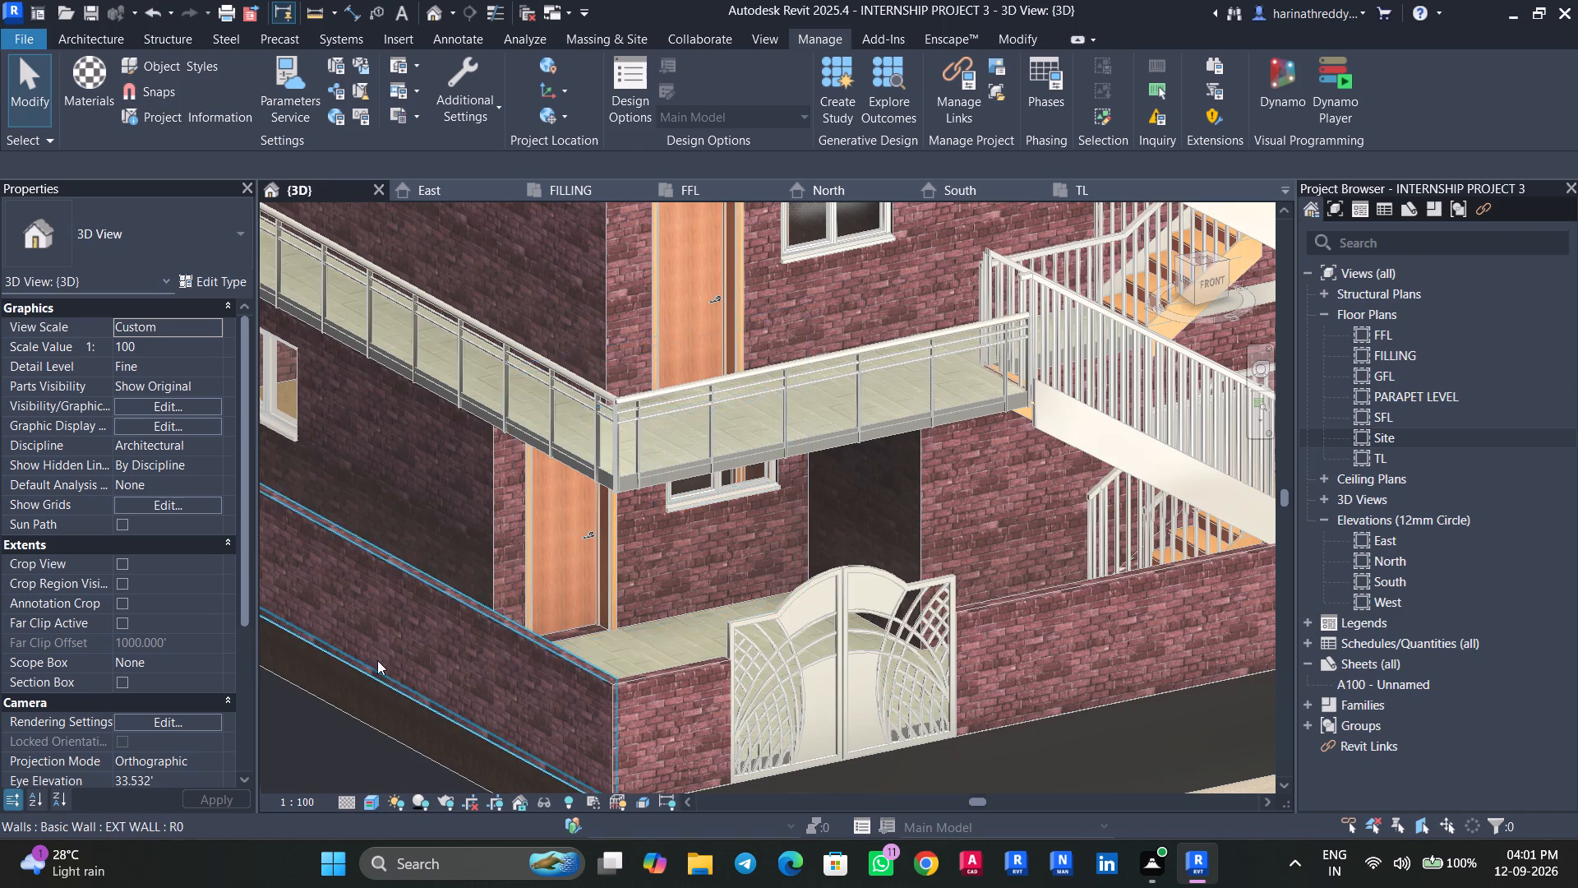
Turn on the 3D view's section box and pull its left-facade face inward to cut open the rooms on all storeys.
{"action": "scroll", "coordinate": [390, 668], "scroll_direction": "down", "scroll_amount": 5}
{"action": "middle_click_drag", "start_coordinate": [342, 752], "coordinate": [527, 717]}
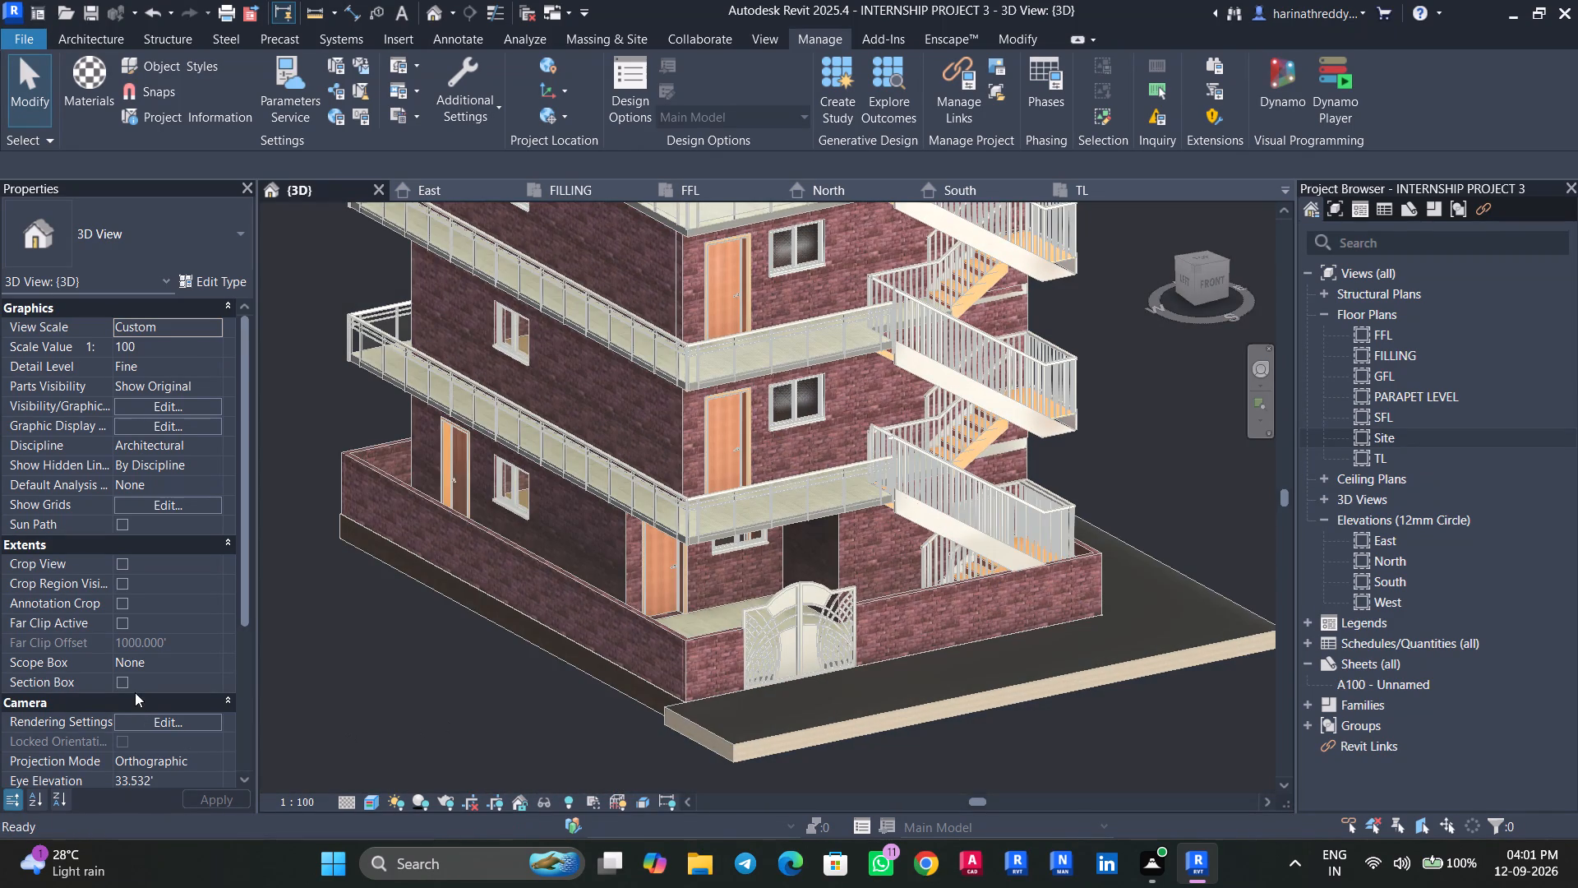
{"action": "left_click", "coordinate": [120, 682]}
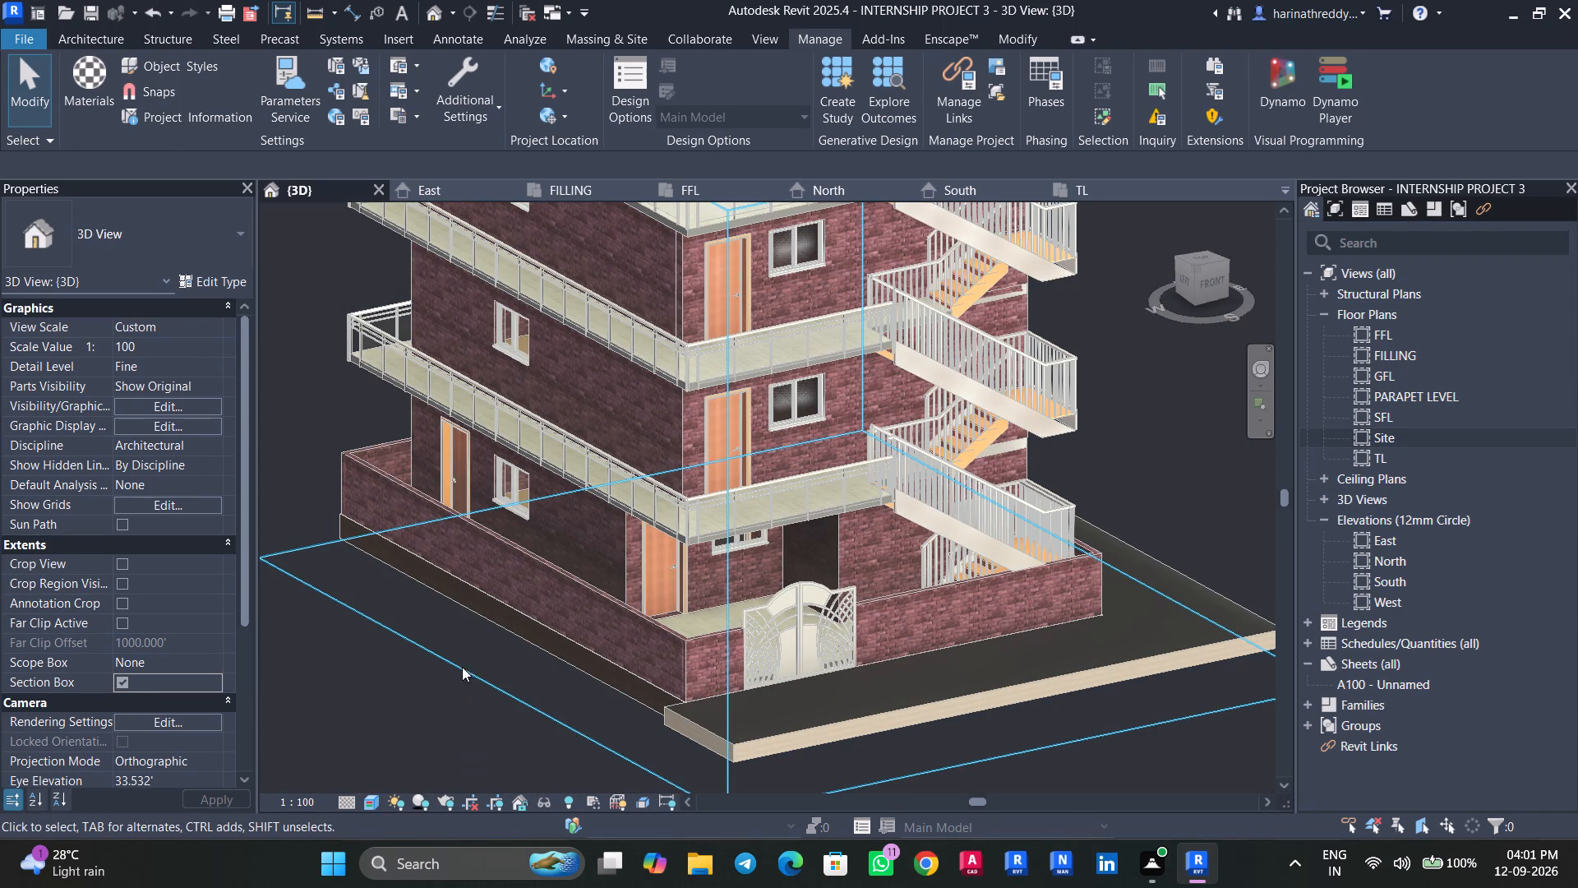
{"action": "left_click", "coordinate": [462, 667]}
{"action": "left_click_drag", "start_coordinate": [491, 382], "coordinate": [574, 384]}
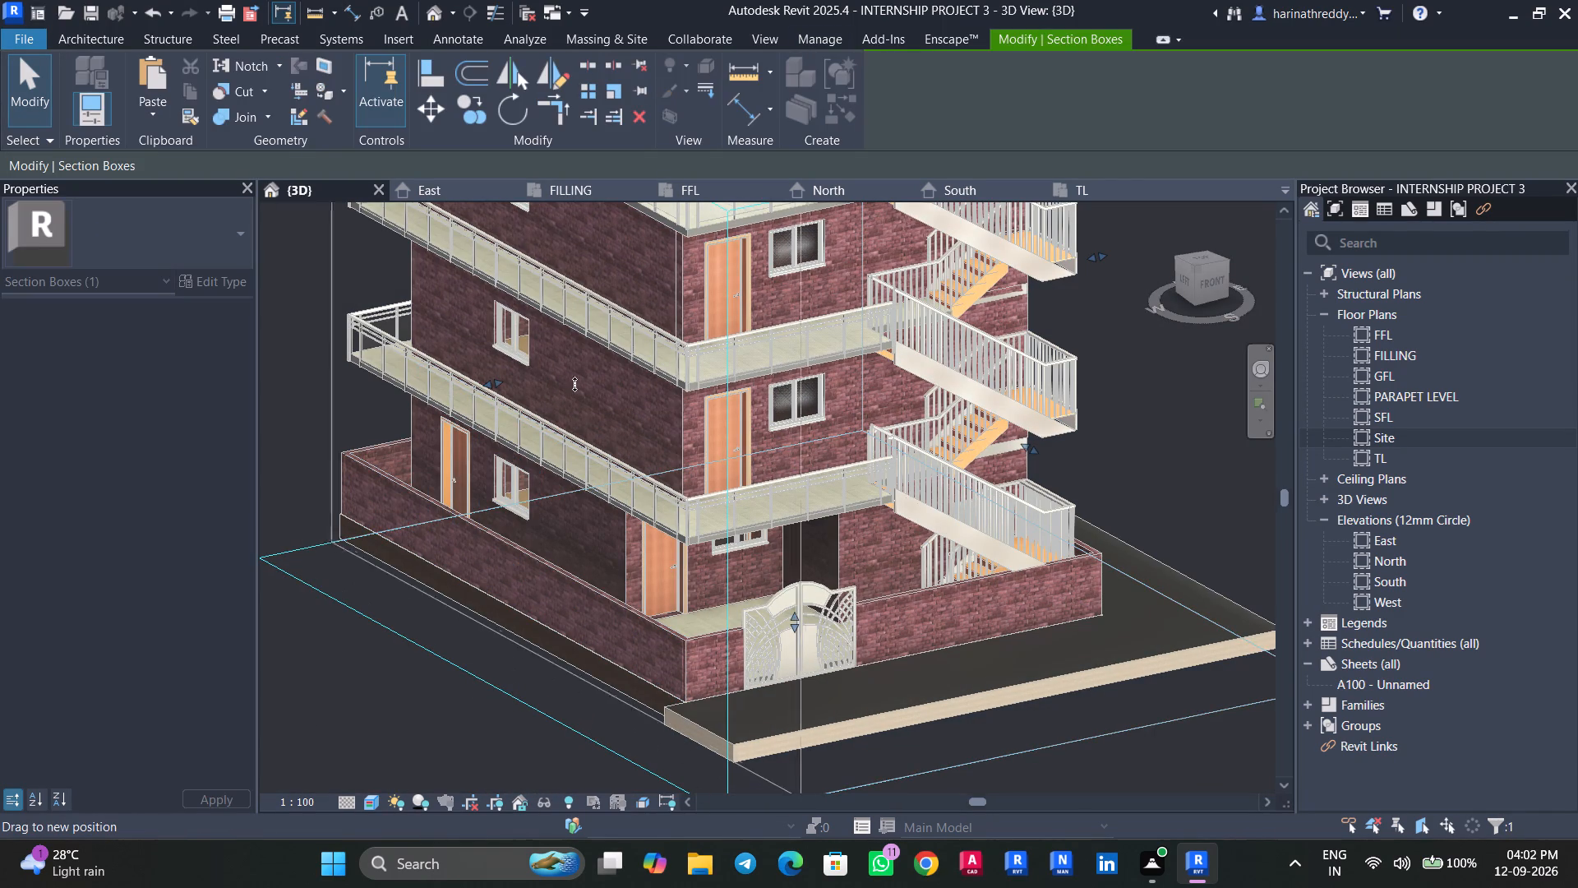
{"action": "left_click_drag", "start_coordinate": [574, 384], "coordinate": [619, 379]}
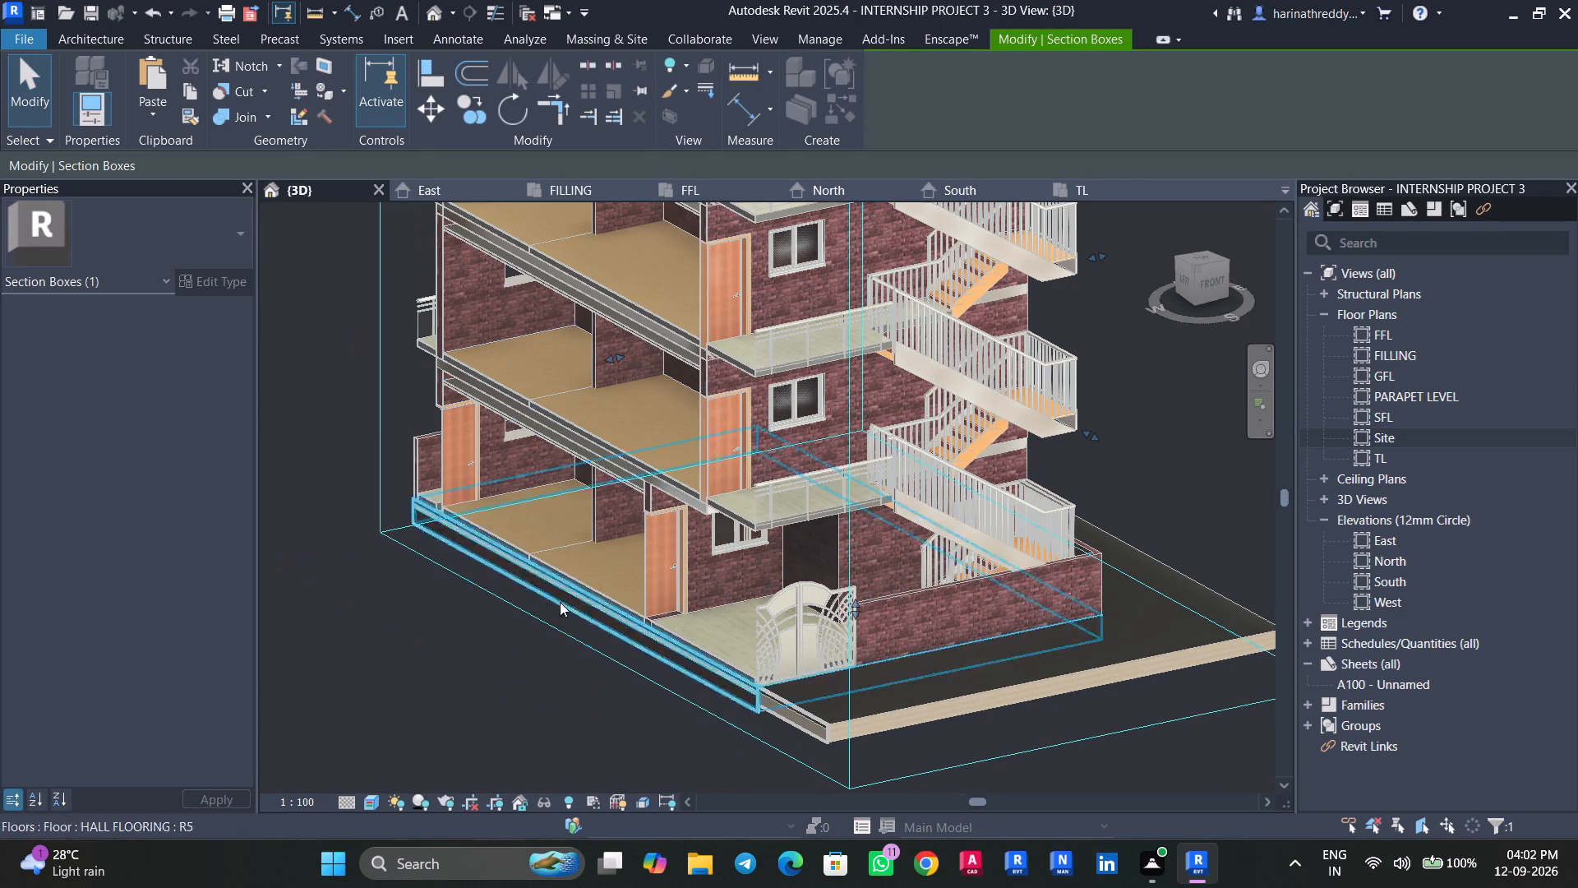
Search the materials for FLOOR for the Finish 2 layer of all HALL FLOORING floors, and look through the matches without changing the assembly.
{"action": "middle_click_drag", "start_coordinate": [537, 743], "coordinate": [655, 765], "text": "shift"}
{"action": "key", "text": "Escape"}
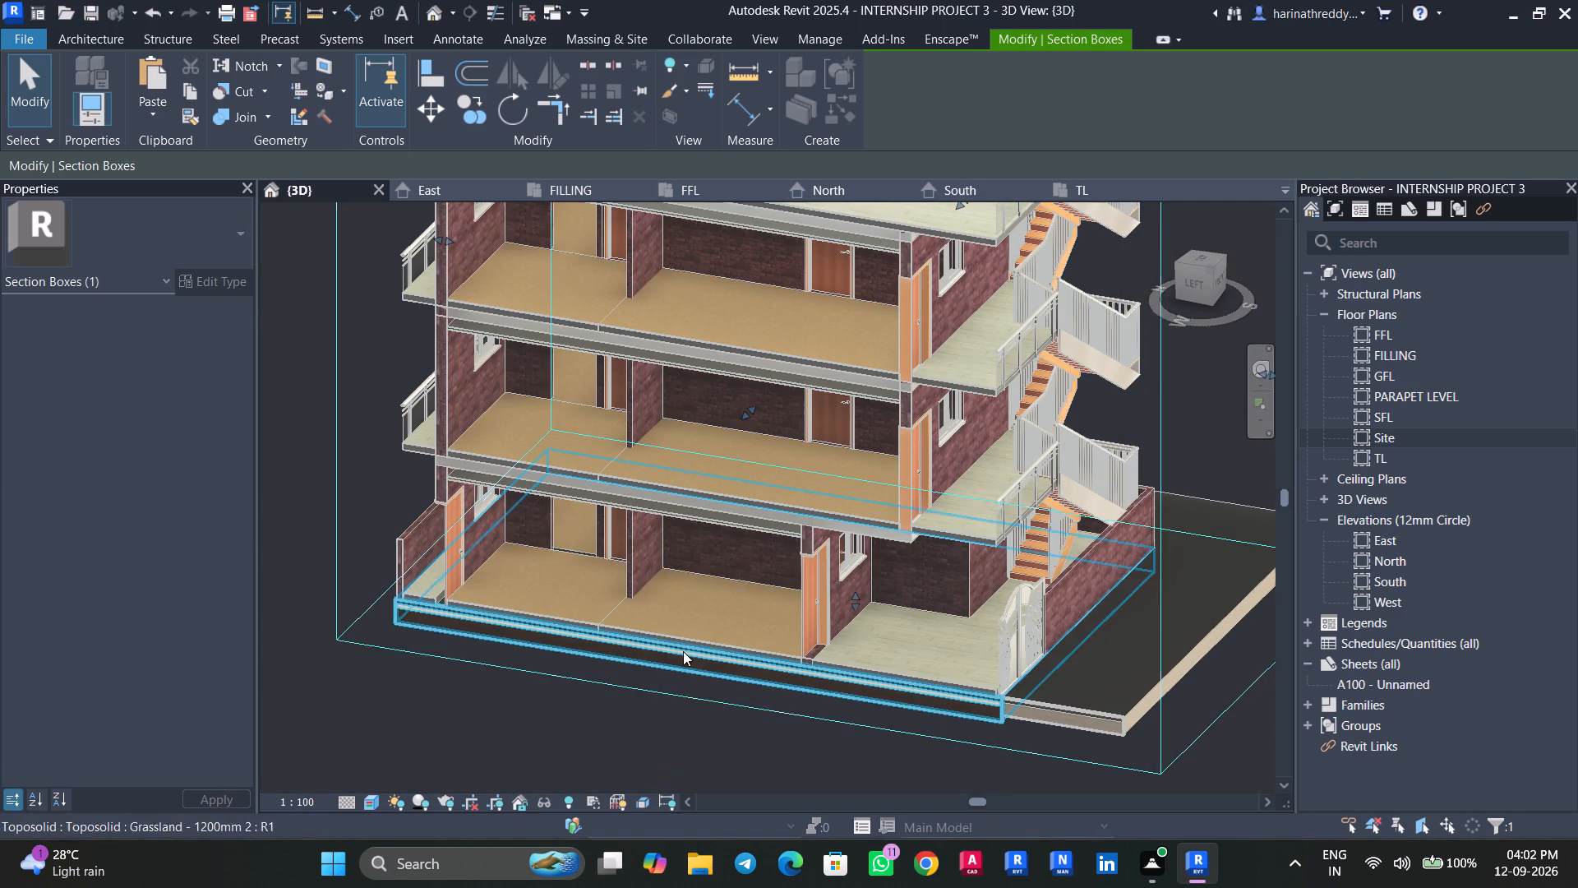
{"action": "left_click", "coordinate": [701, 629]}
{"action": "type", "text": "SA"}
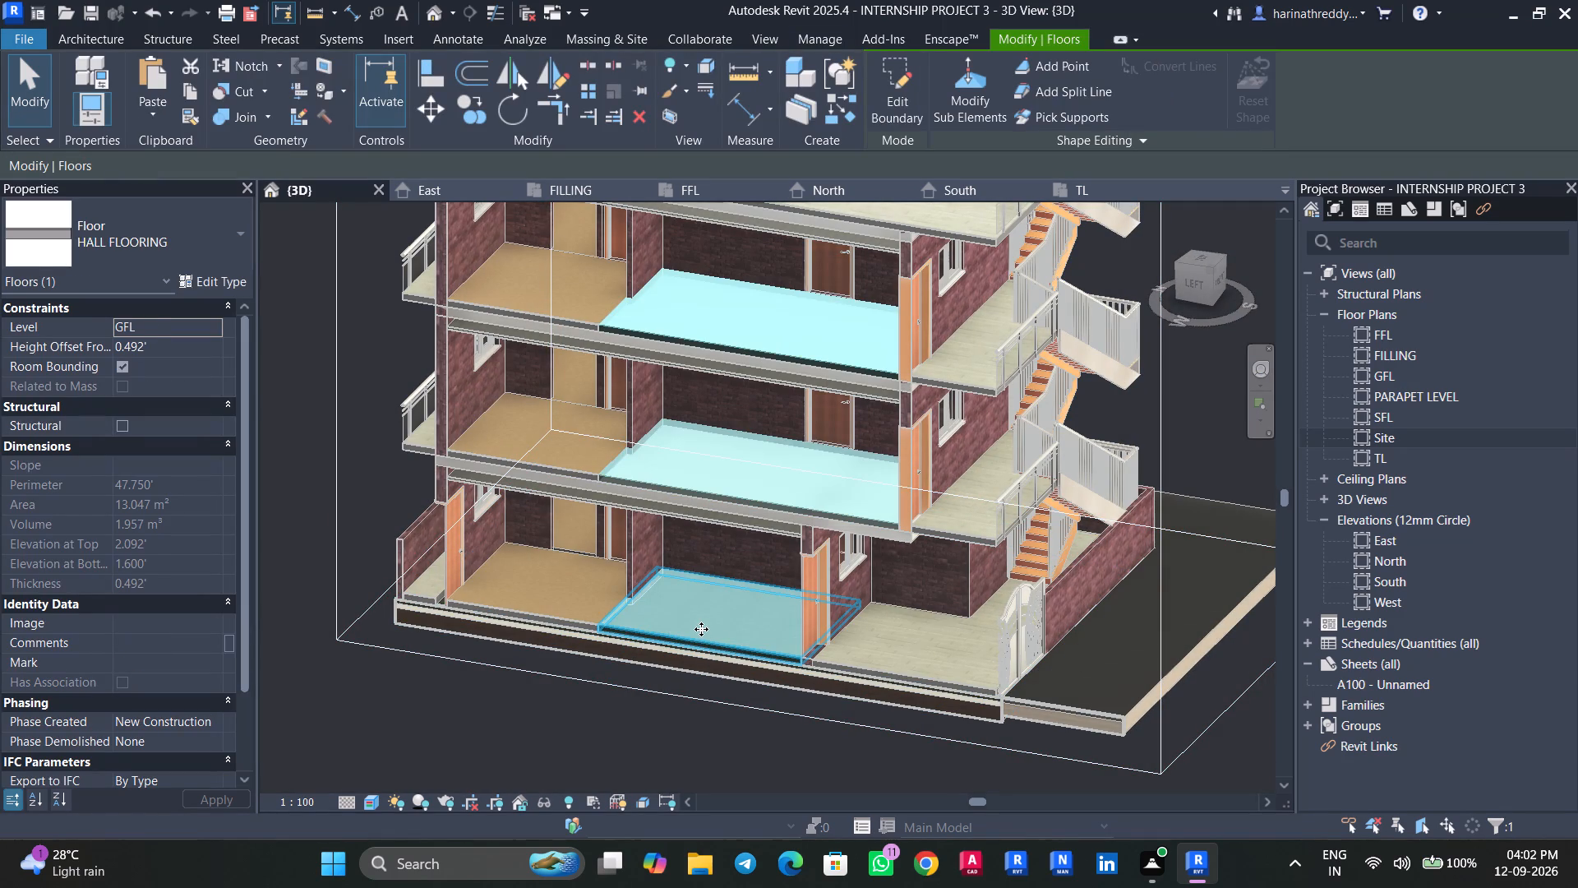
{"action": "left_click", "coordinate": [228, 289]}
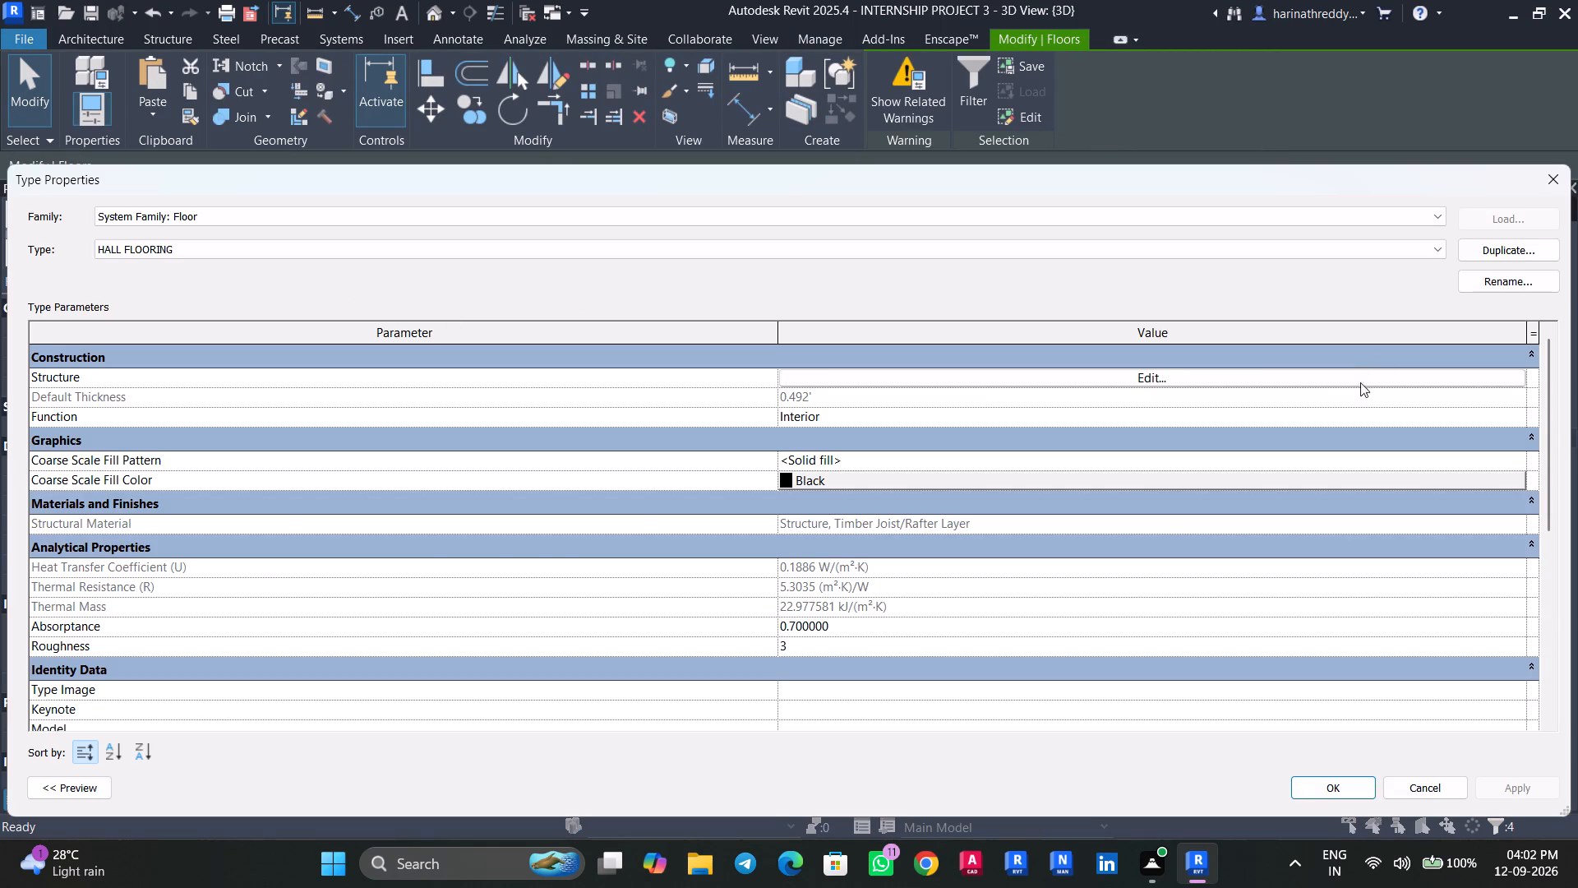
{"action": "left_click", "coordinate": [1323, 383]}
{"action": "left_click", "coordinate": [753, 350]}
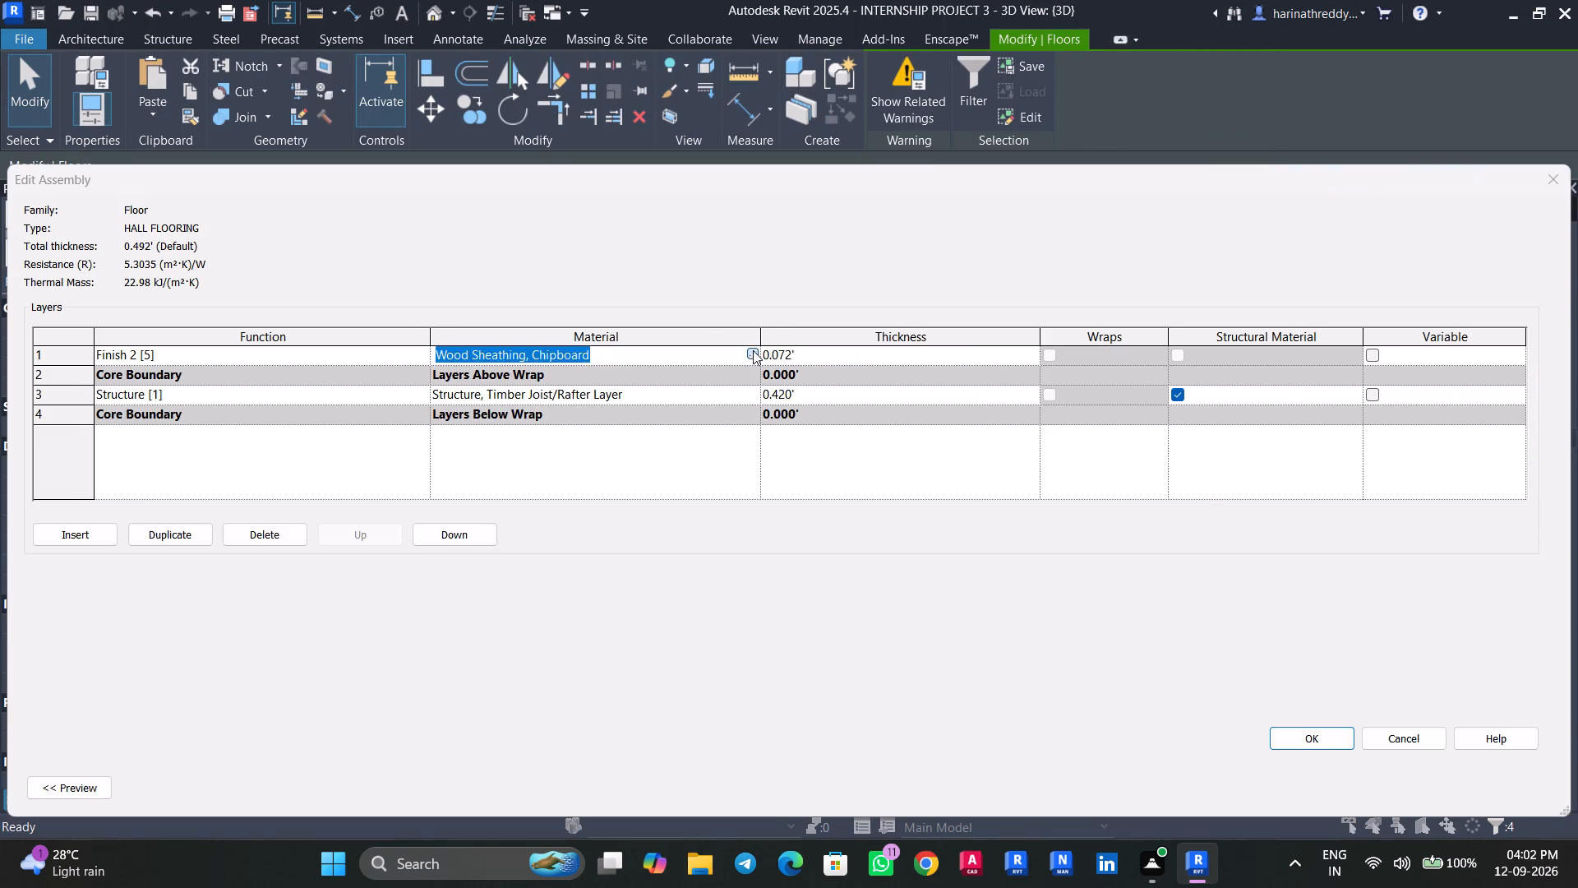
{"action": "type", "text": "FLLO"}
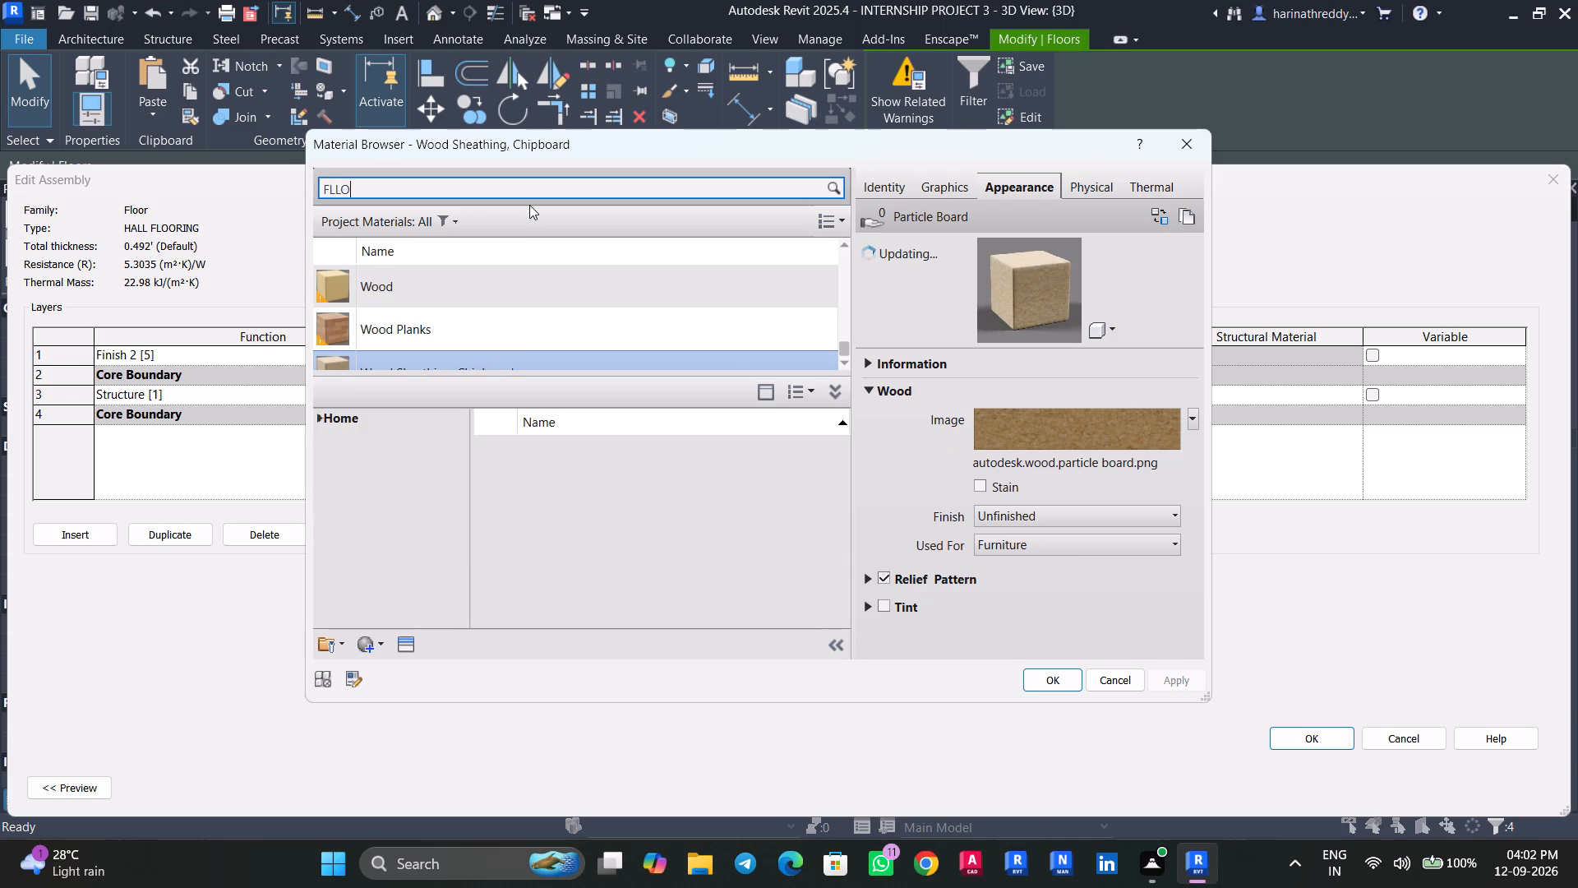
{"action": "key", "text": "BackSpace"}
{"action": "key", "text": "BackSpace"}
{"action": "type", "text": "OOR"}
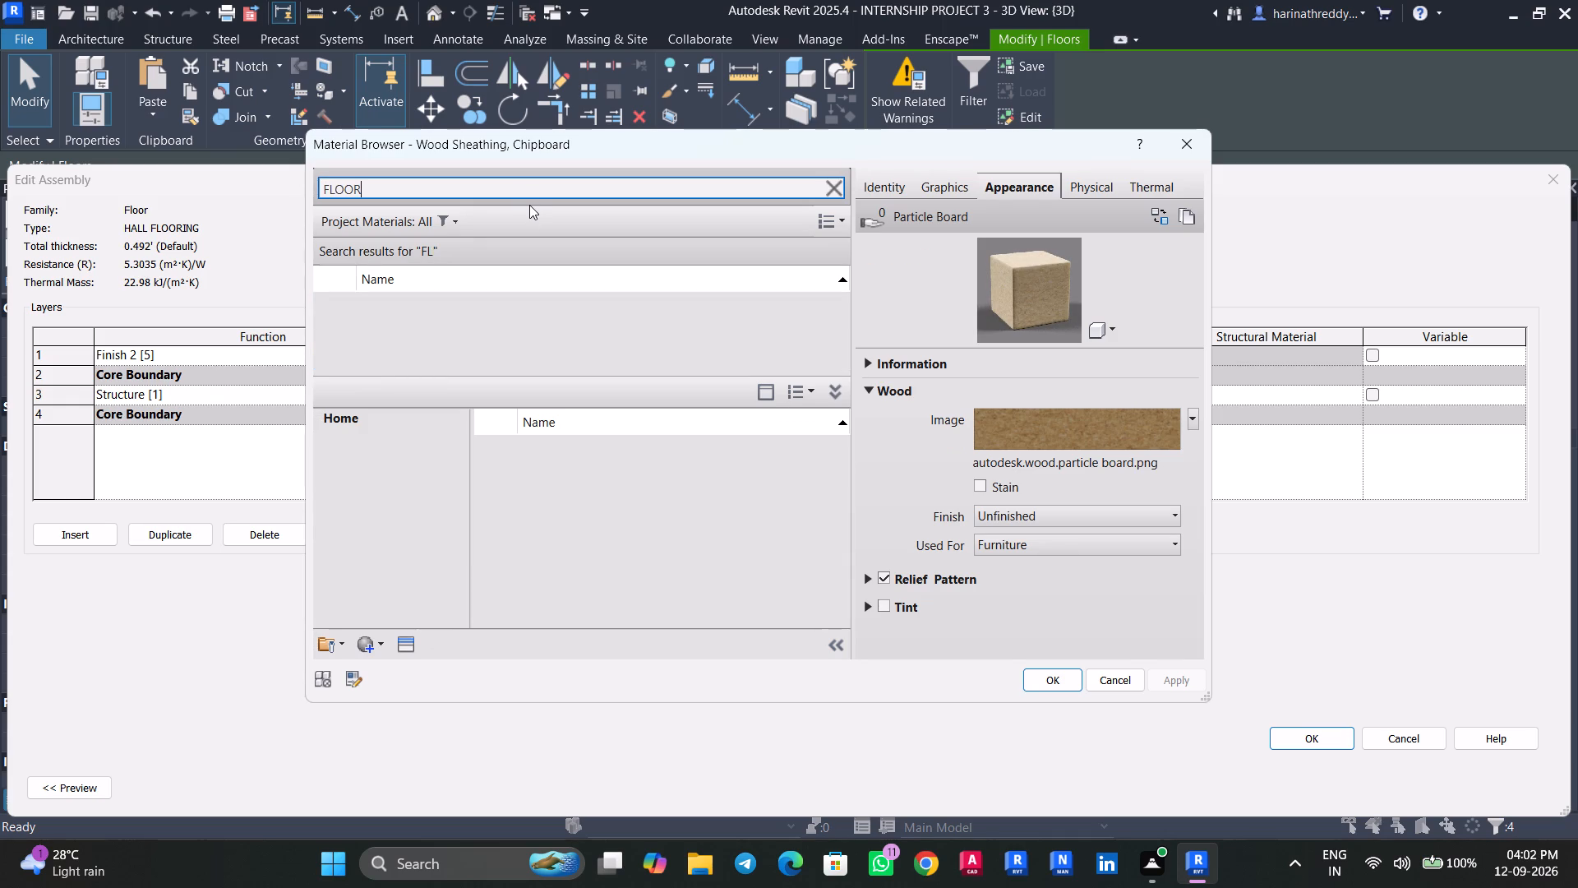
{"action": "scroll", "coordinate": [521, 309], "scroll_direction": "up", "scroll_amount": 4}
{"action": "scroll", "coordinate": [522, 313], "scroll_direction": "down", "scroll_amount": 3}
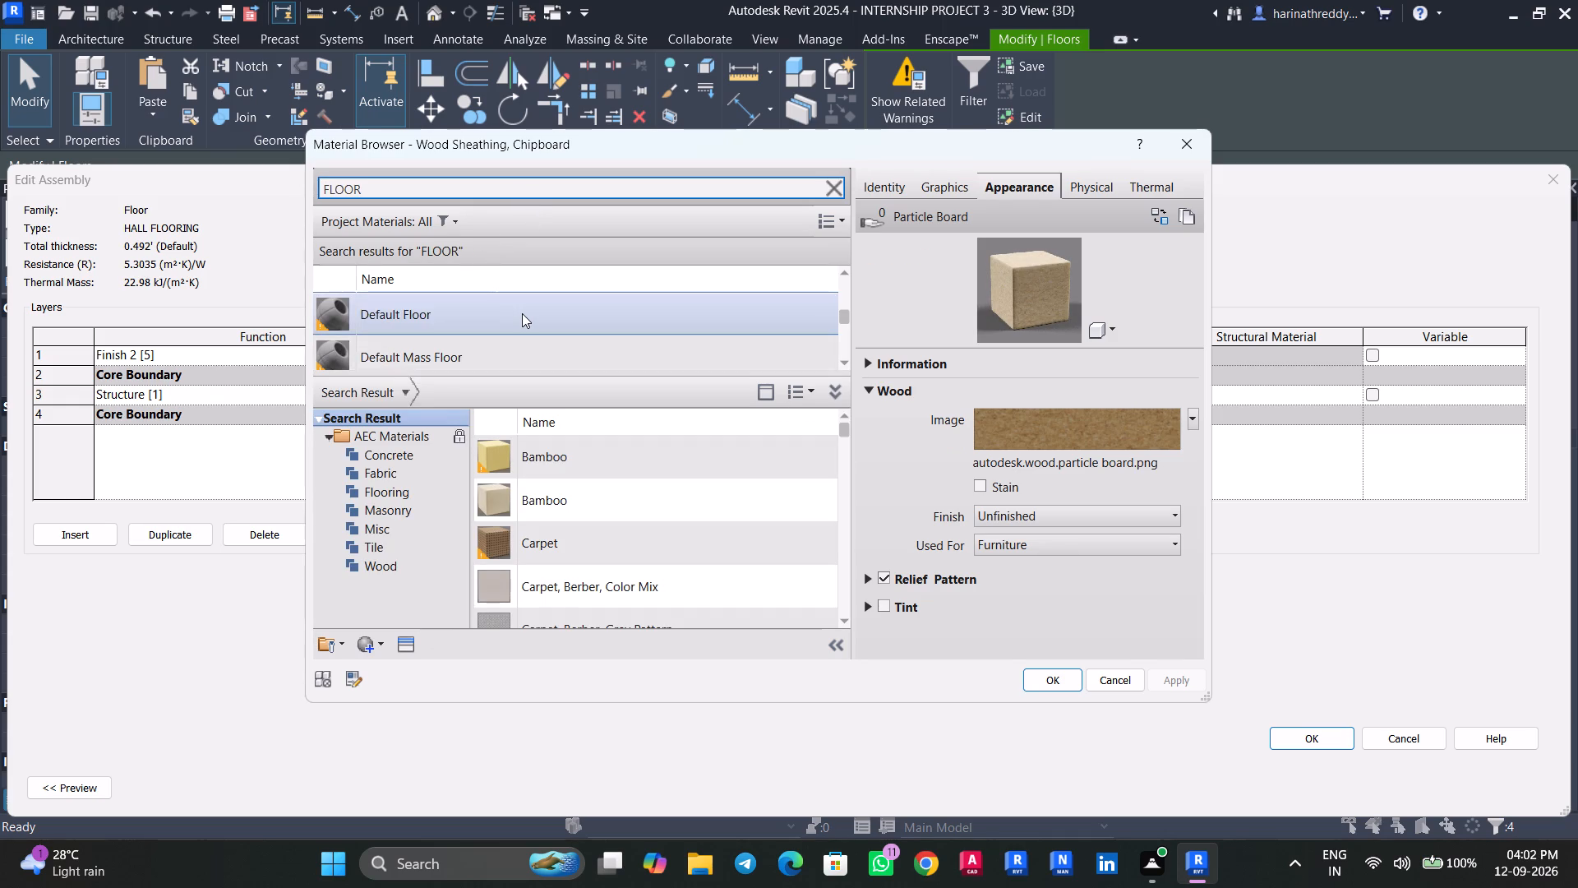
{"action": "scroll", "coordinate": [522, 313], "scroll_direction": "down", "scroll_amount": 6}
{"action": "scroll", "coordinate": [522, 313], "scroll_direction": "up", "scroll_amount": 1}
{"action": "scroll", "coordinate": [522, 313], "scroll_direction": "down", "scroll_amount": 4}
{"action": "scroll", "coordinate": [522, 313], "scroll_direction": "up", "scroll_amount": 4}
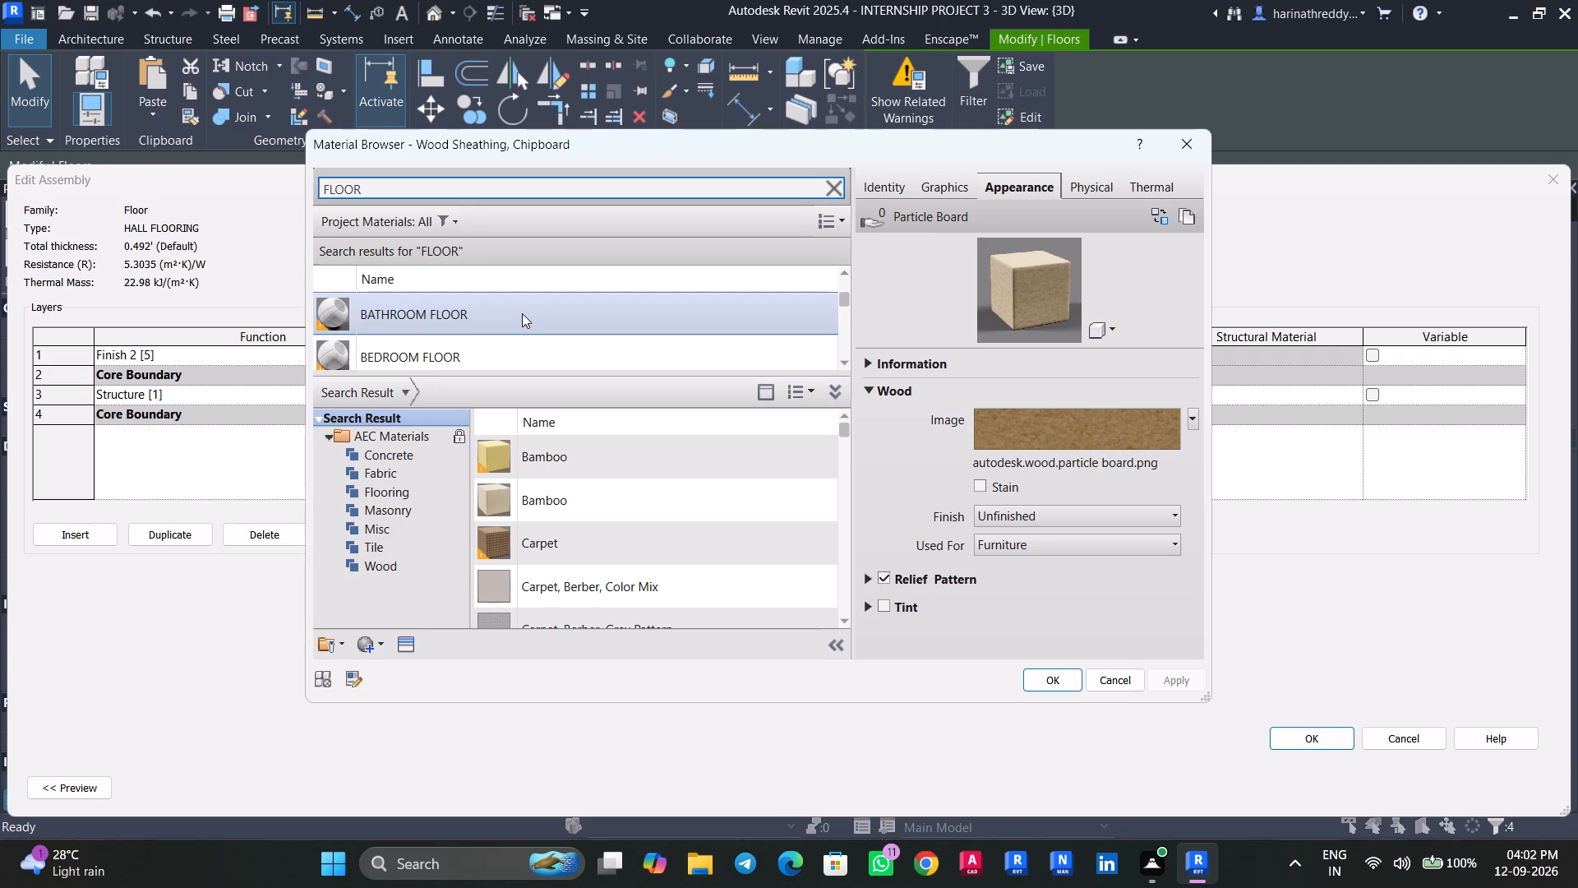
{"action": "scroll", "coordinate": [522, 313], "scroll_direction": "up", "scroll_amount": 2}
{"action": "scroll", "coordinate": [522, 313], "scroll_direction": "down", "scroll_amount": 8}
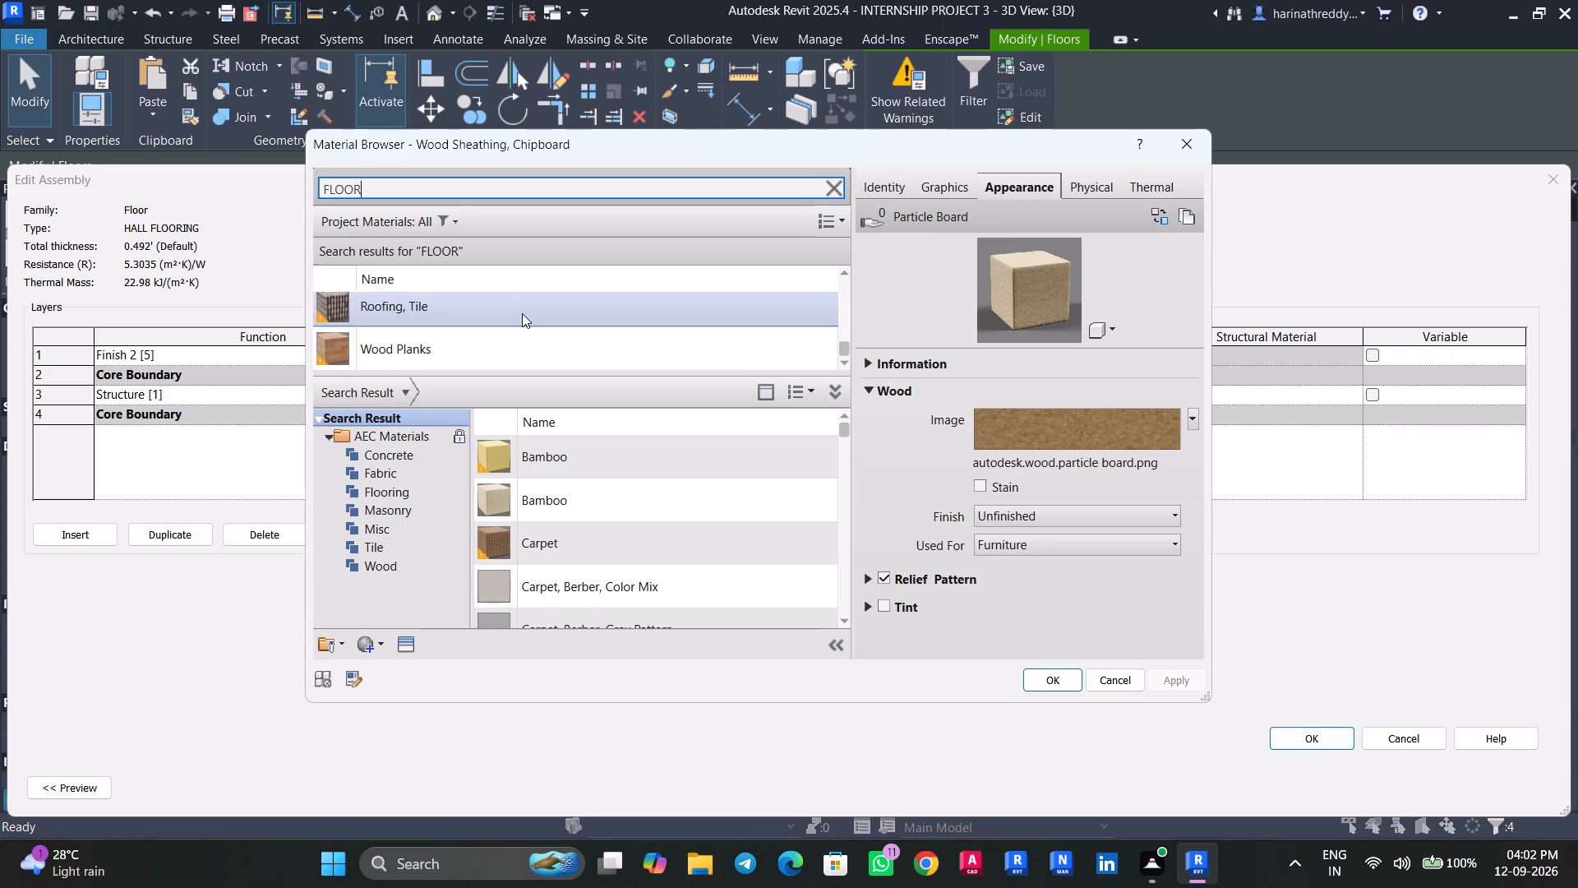
{"action": "scroll", "coordinate": [522, 313], "scroll_direction": "down", "scroll_amount": 4}
{"action": "scroll", "coordinate": [522, 313], "scroll_direction": "up", "scroll_amount": 12}
{"action": "scroll", "coordinate": [522, 313], "scroll_direction": "down", "scroll_amount": 1}
{"action": "scroll", "coordinate": [522, 313], "scroll_direction": "up", "scroll_amount": 2}
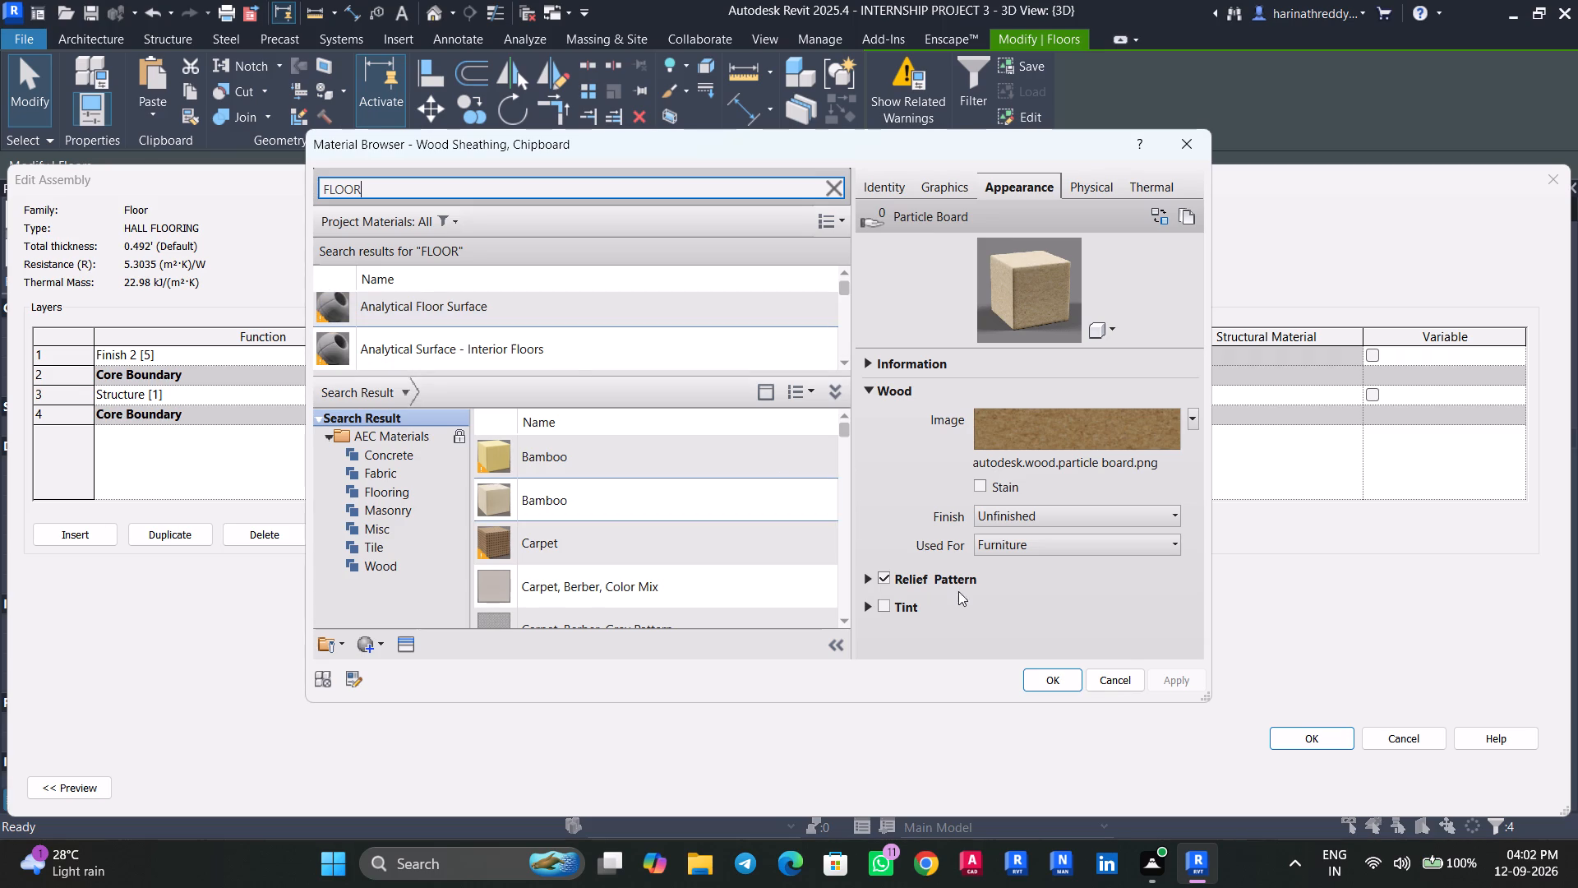
{"action": "left_click", "coordinate": [1108, 684]}
{"action": "left_click", "coordinate": [1400, 738]}
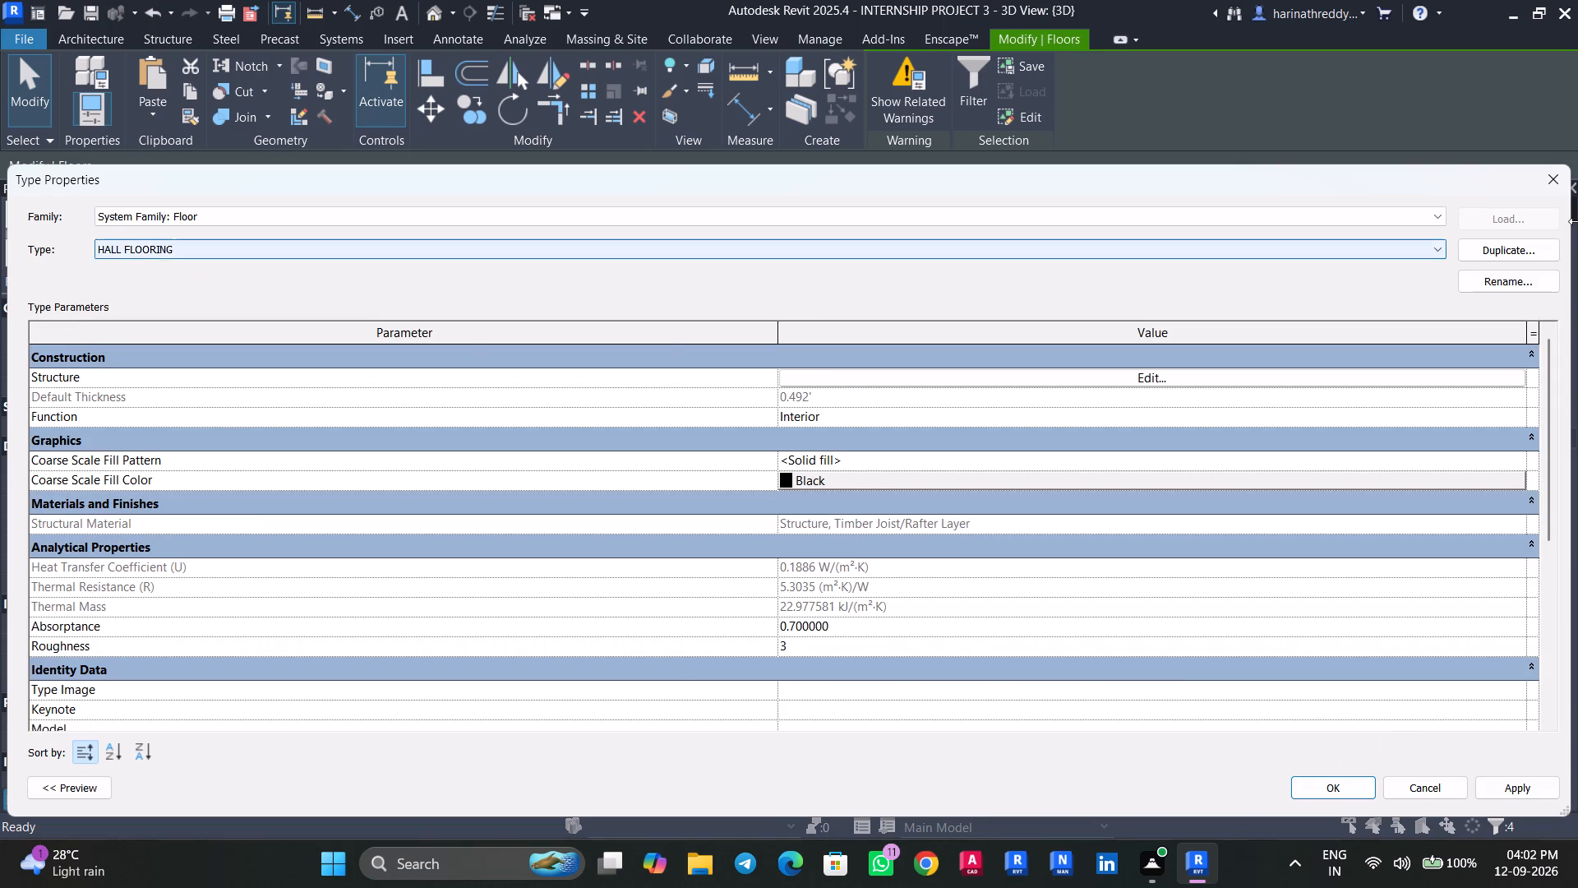
{"action": "left_click", "coordinate": [1559, 184]}
{"action": "key", "text": "Escape"}
{"action": "key", "text": "Escape"}
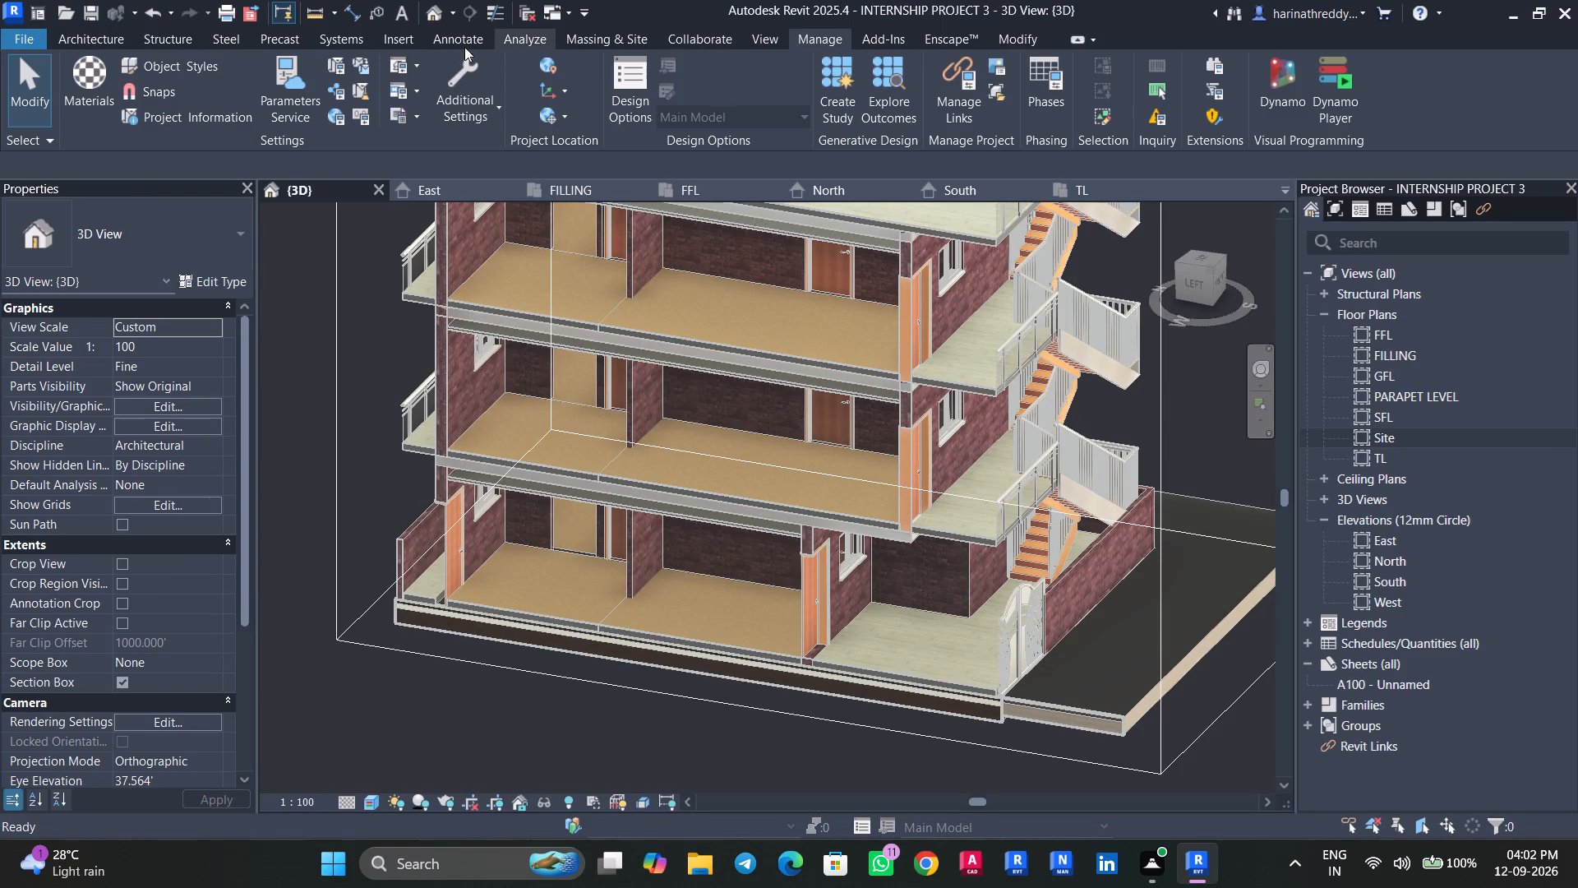
Create a new project material and name it HALL FLOOR.
{"action": "left_click", "coordinate": [411, 44]}
{"action": "key", "text": "Escape"}
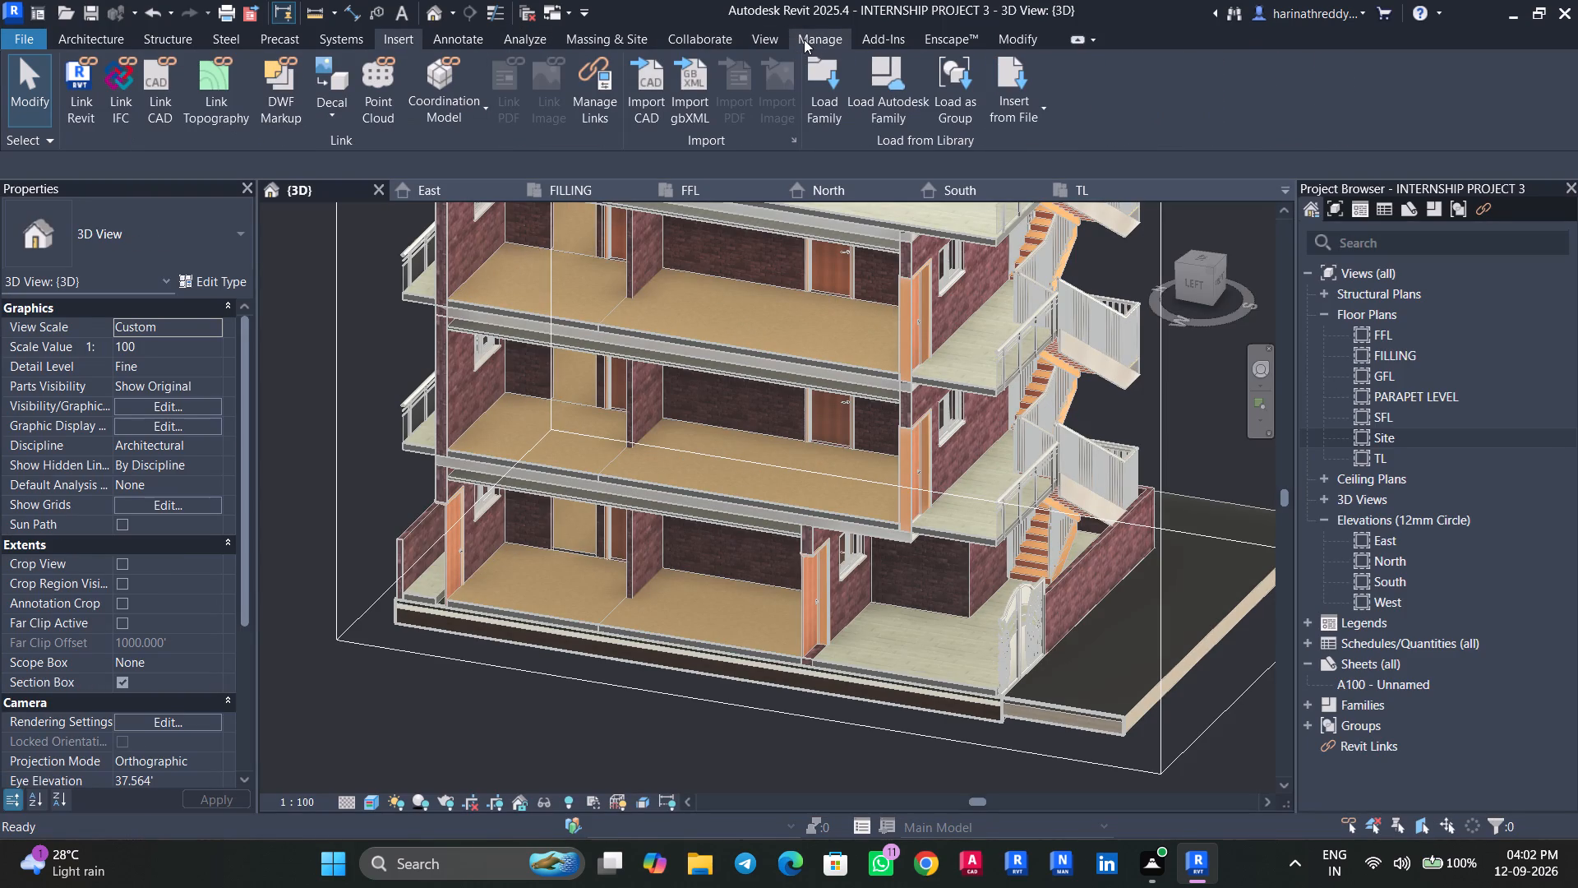
{"action": "left_click", "coordinate": [804, 39]}
{"action": "left_click", "coordinate": [100, 71]}
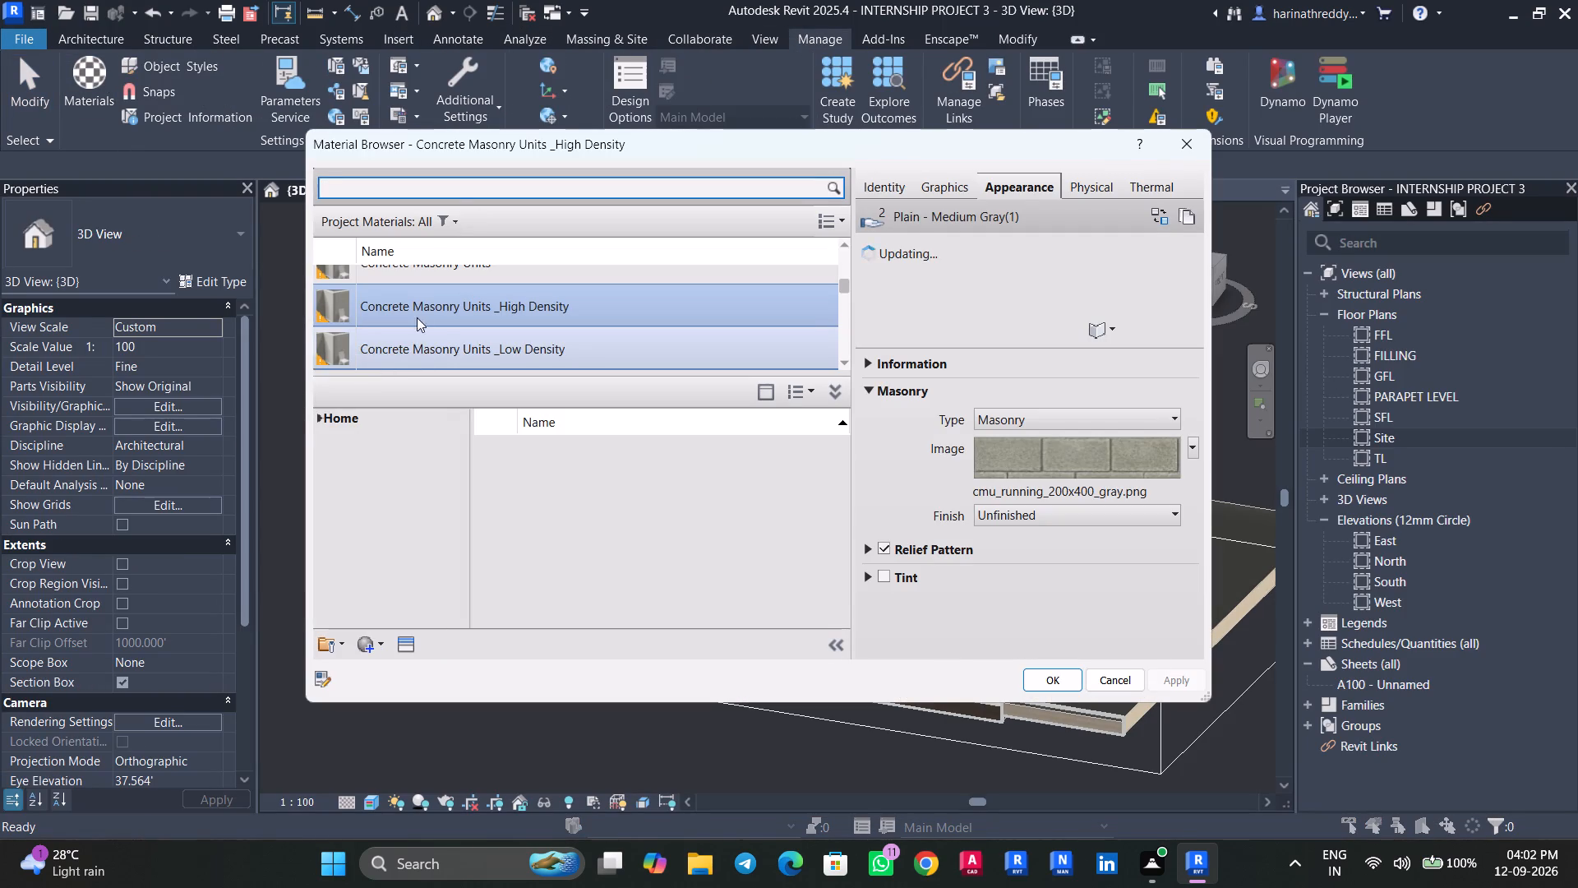
{"action": "left_click", "coordinate": [385, 654]}
{"action": "left_click", "coordinate": [394, 673]}
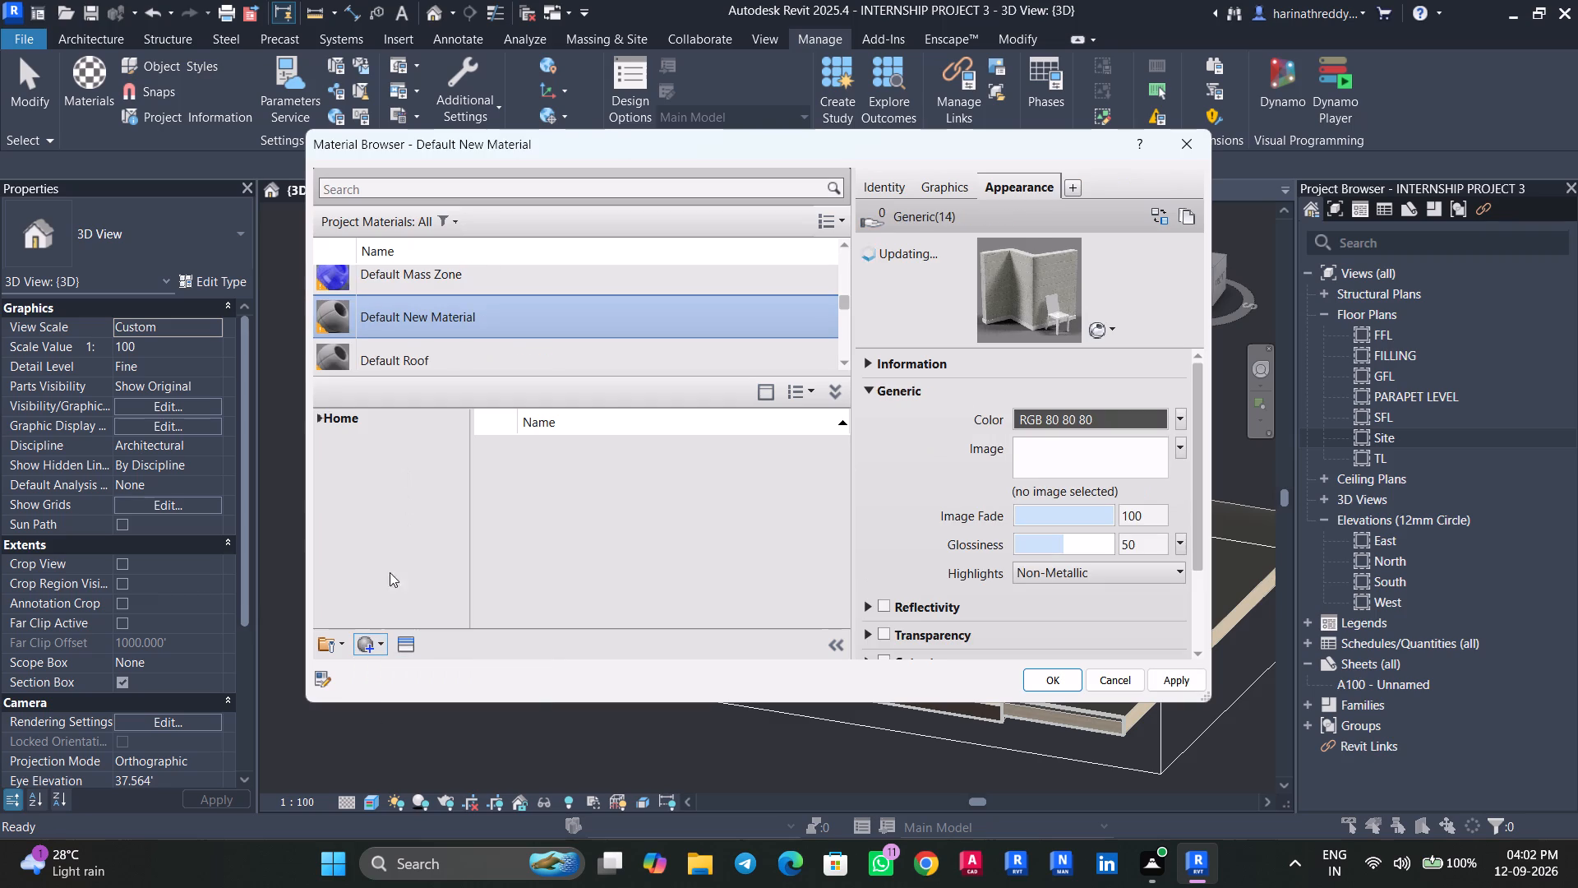
{"action": "right_click", "coordinate": [465, 315]}
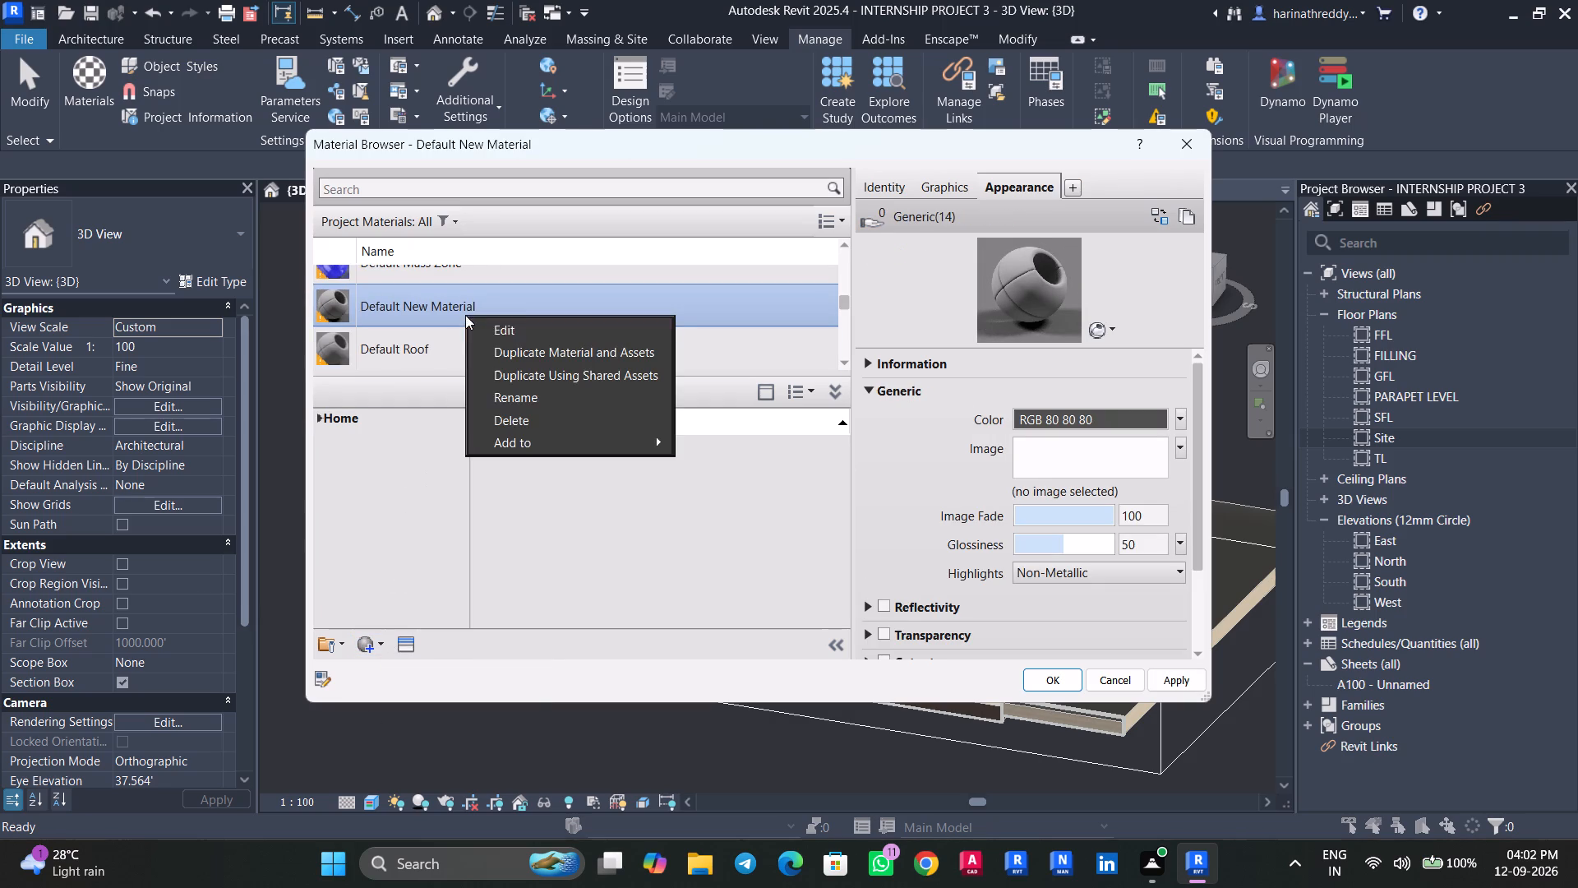
{"action": "left_click", "coordinate": [511, 404]}
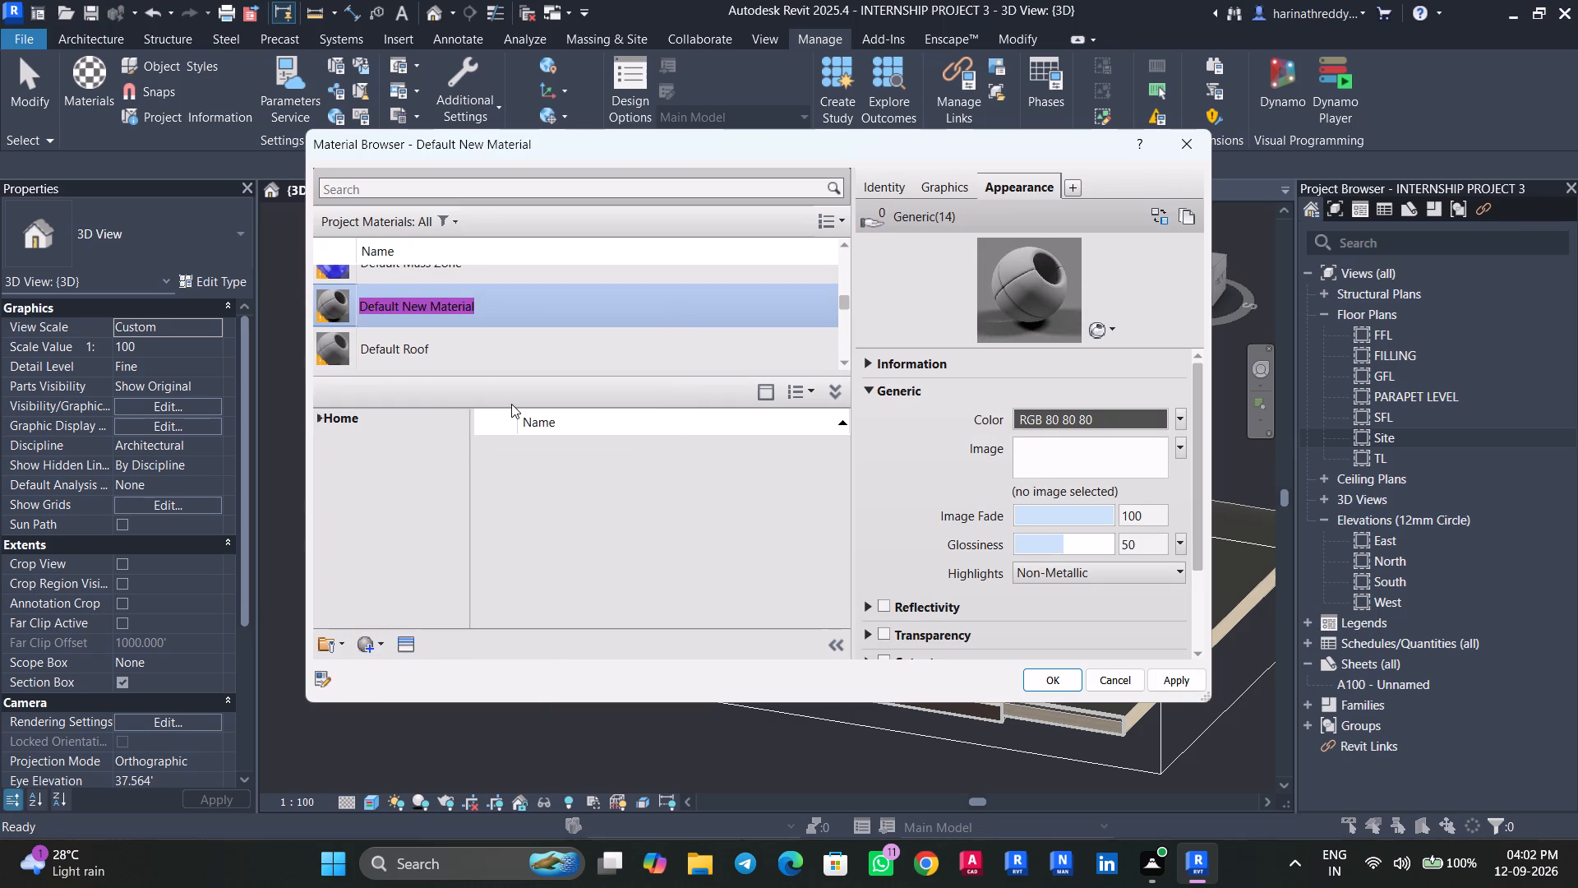
{"action": "type", "text": "HALL FLOOR"}
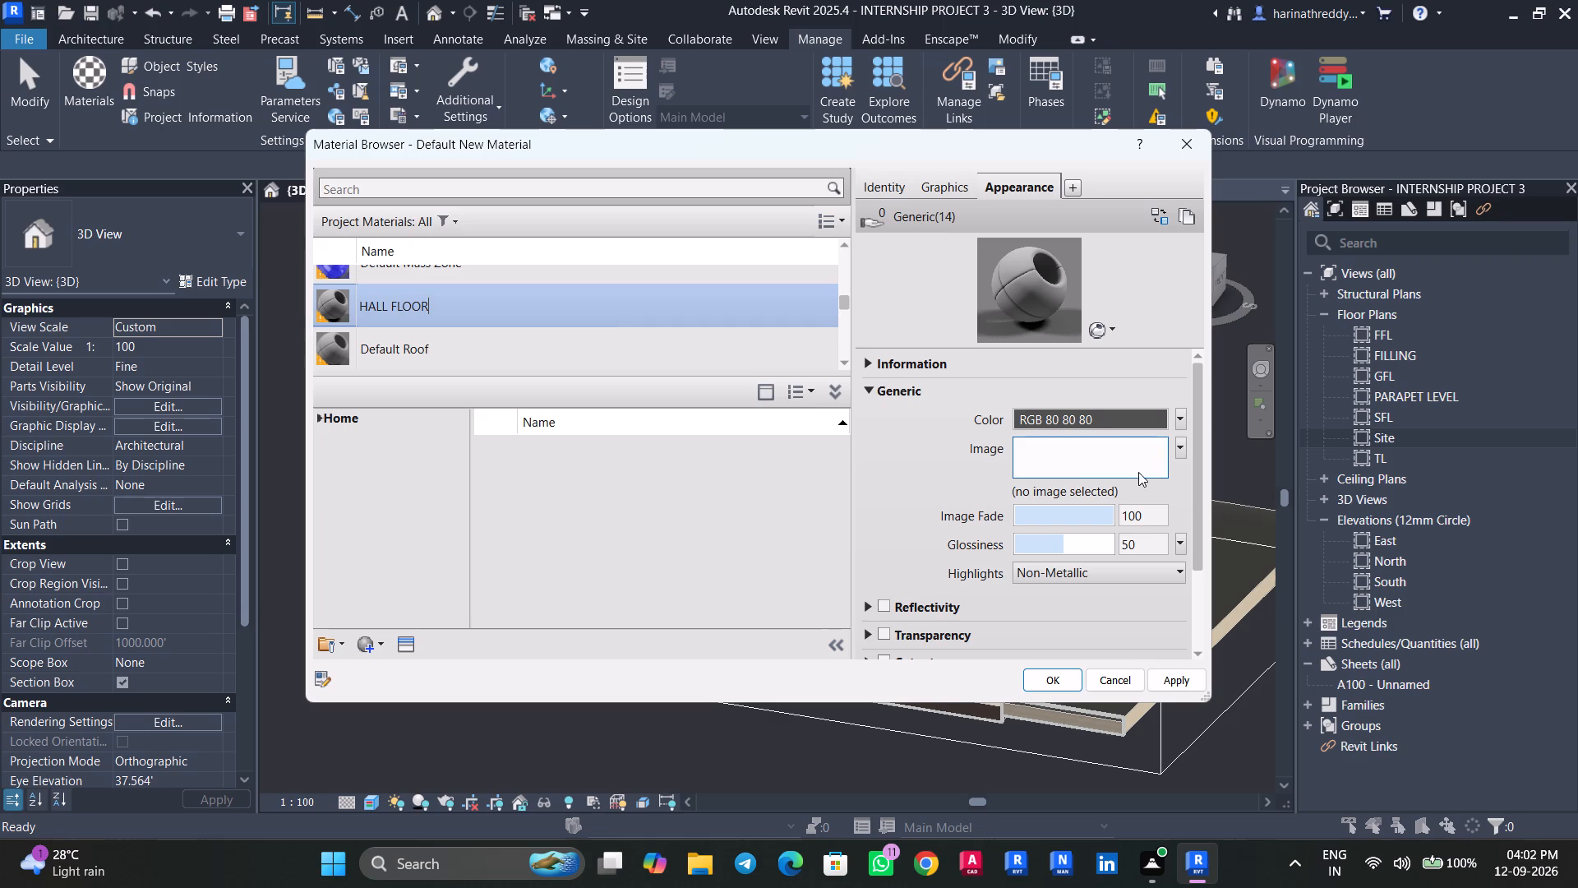
Search the project materials for HALL, open the existing marble-textured HALL FLOOR material and close the material browser.
{"action": "left_click", "coordinate": [1119, 460]}
{"action": "left_click", "coordinate": [893, 432]}
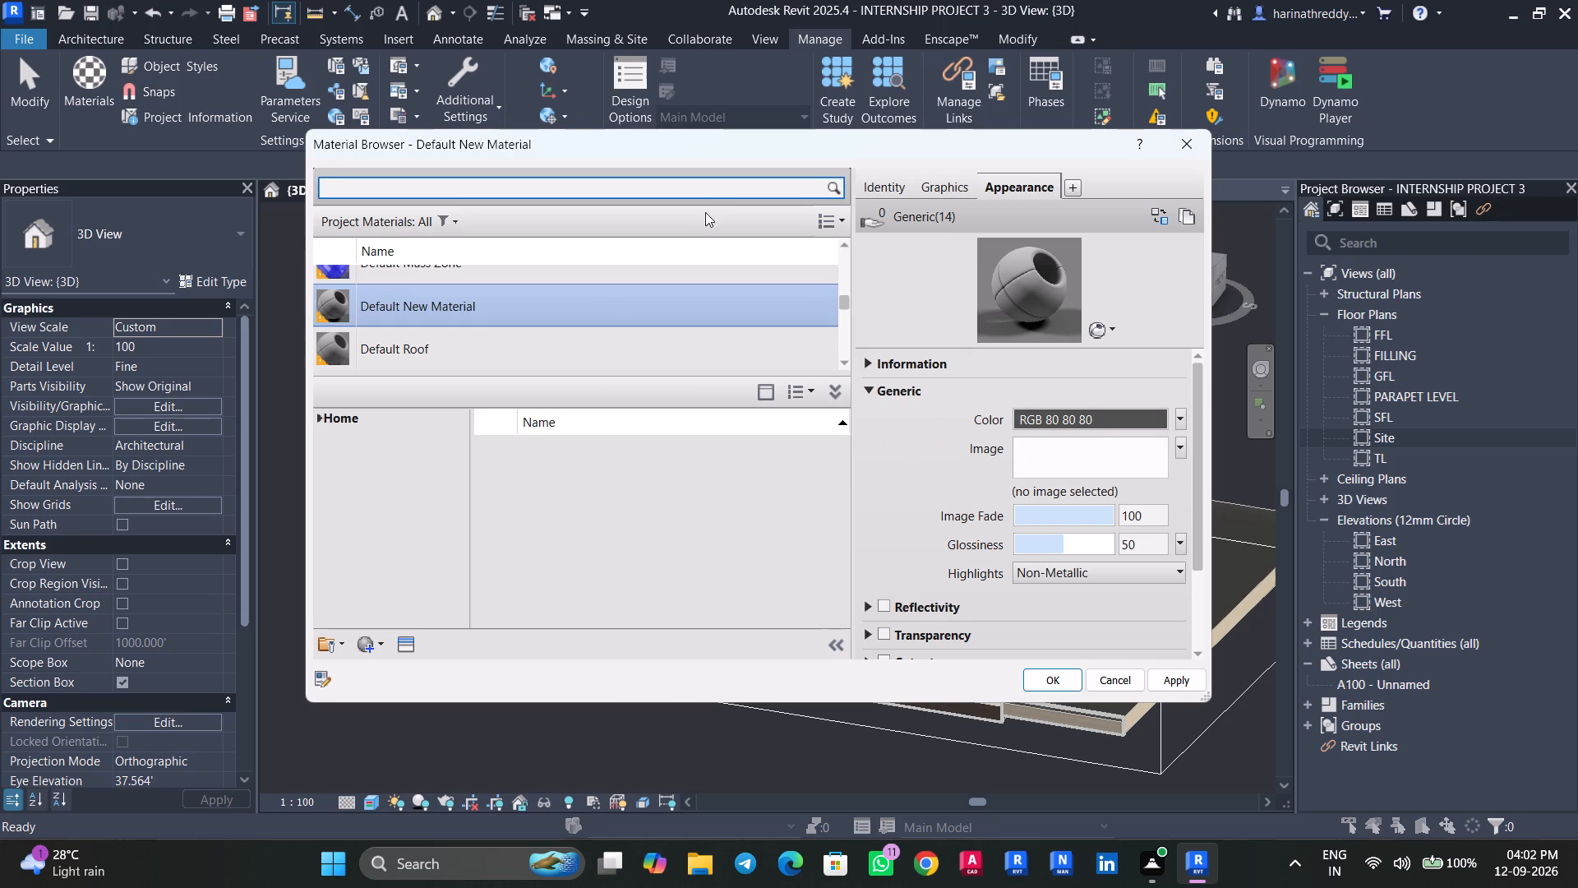
{"action": "left_click", "coordinate": [705, 192]}
{"action": "left_click", "coordinate": [704, 185]}
{"action": "type", "text": "HALL"}
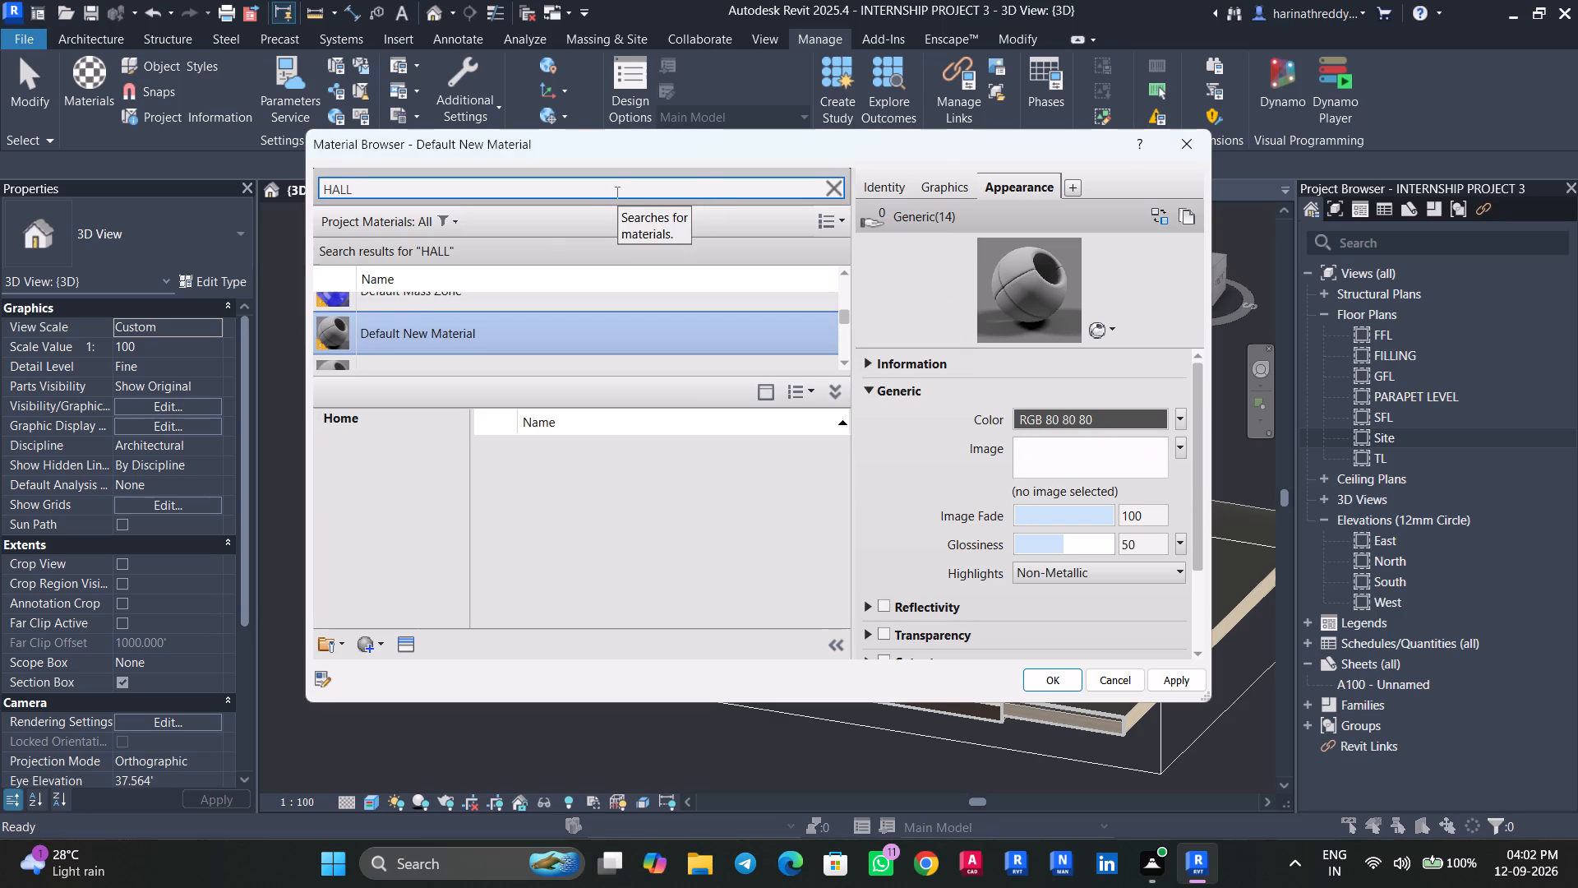
{"action": "left_click", "coordinate": [430, 309]}
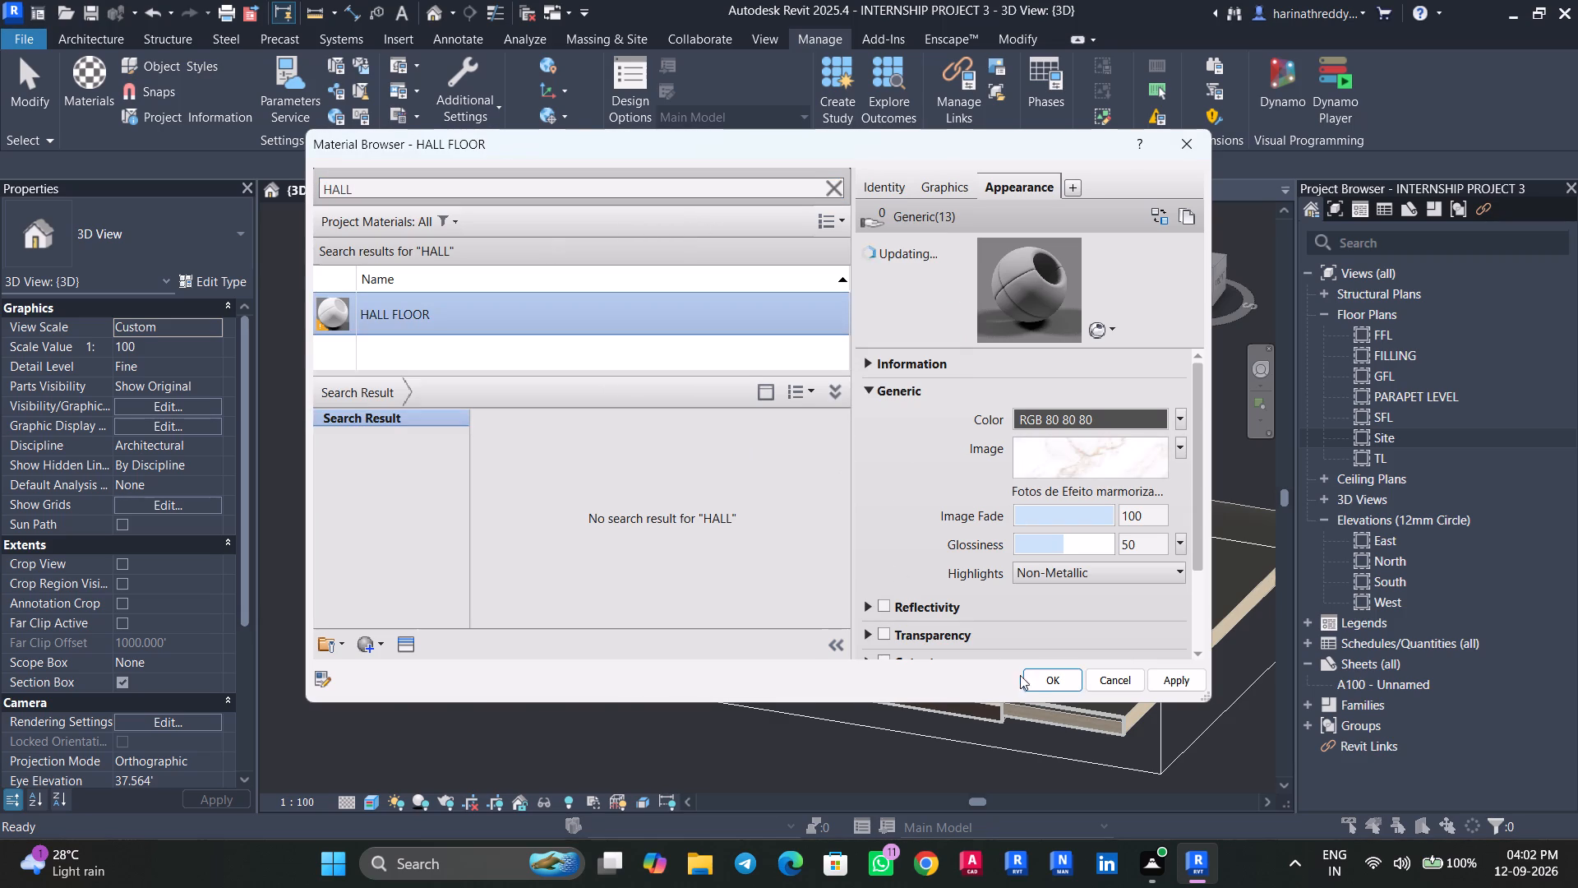
{"action": "left_click", "coordinate": [1035, 688]}
Assign the HALL FLOOR material to the Finish 2 layer of the HALL FLOORING type, with all its floors selected.
{"action": "left_click", "coordinate": [685, 631]}
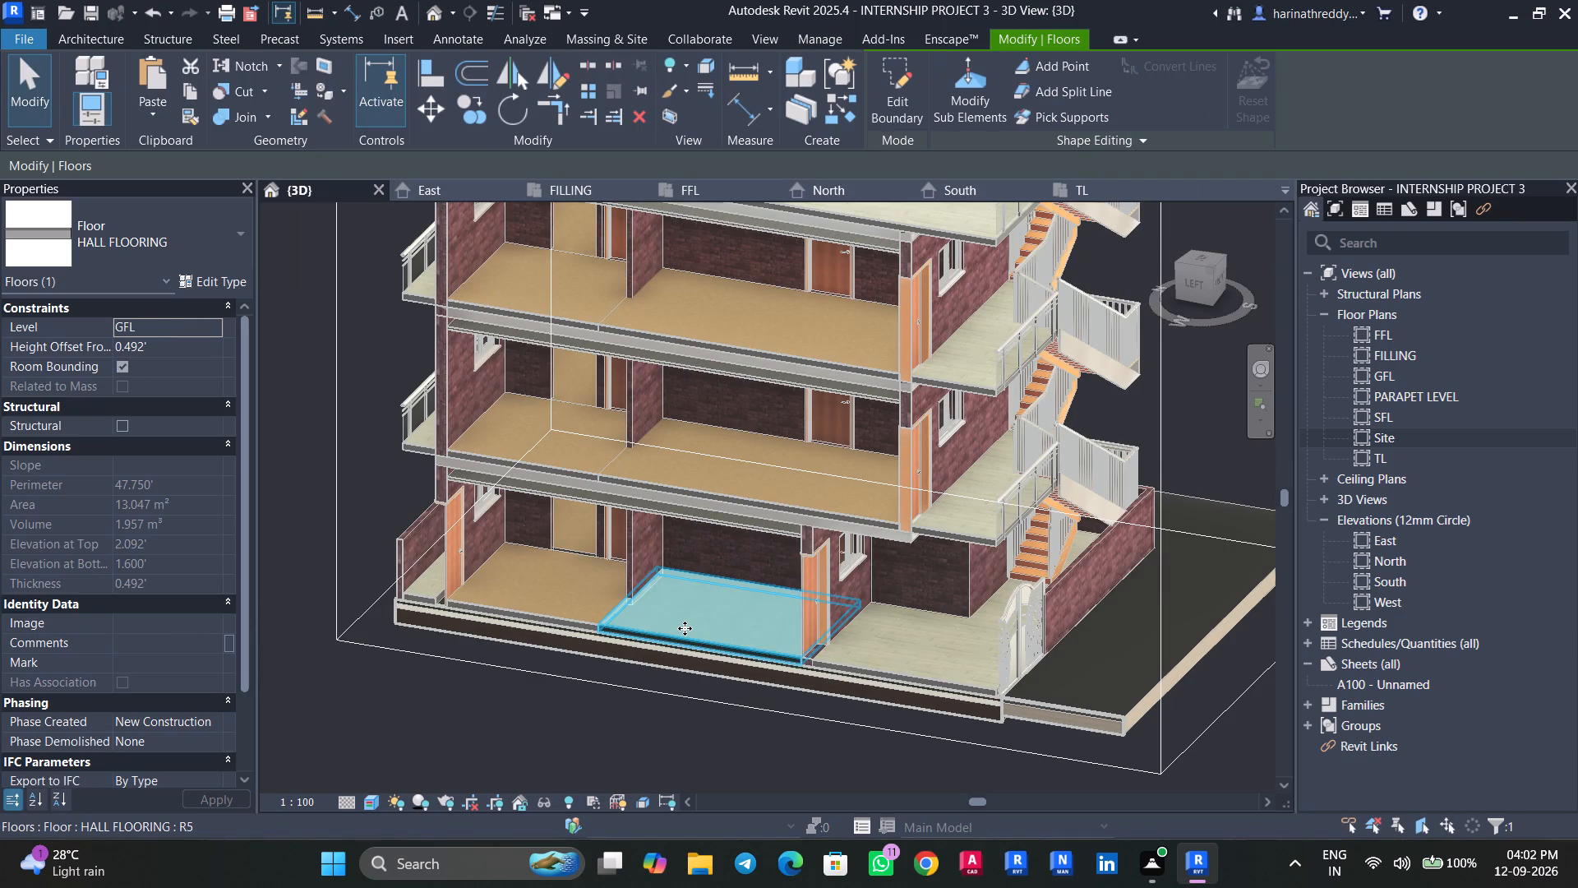
{"action": "type", "text": "SA"}
{"action": "left_click", "coordinate": [223, 275]}
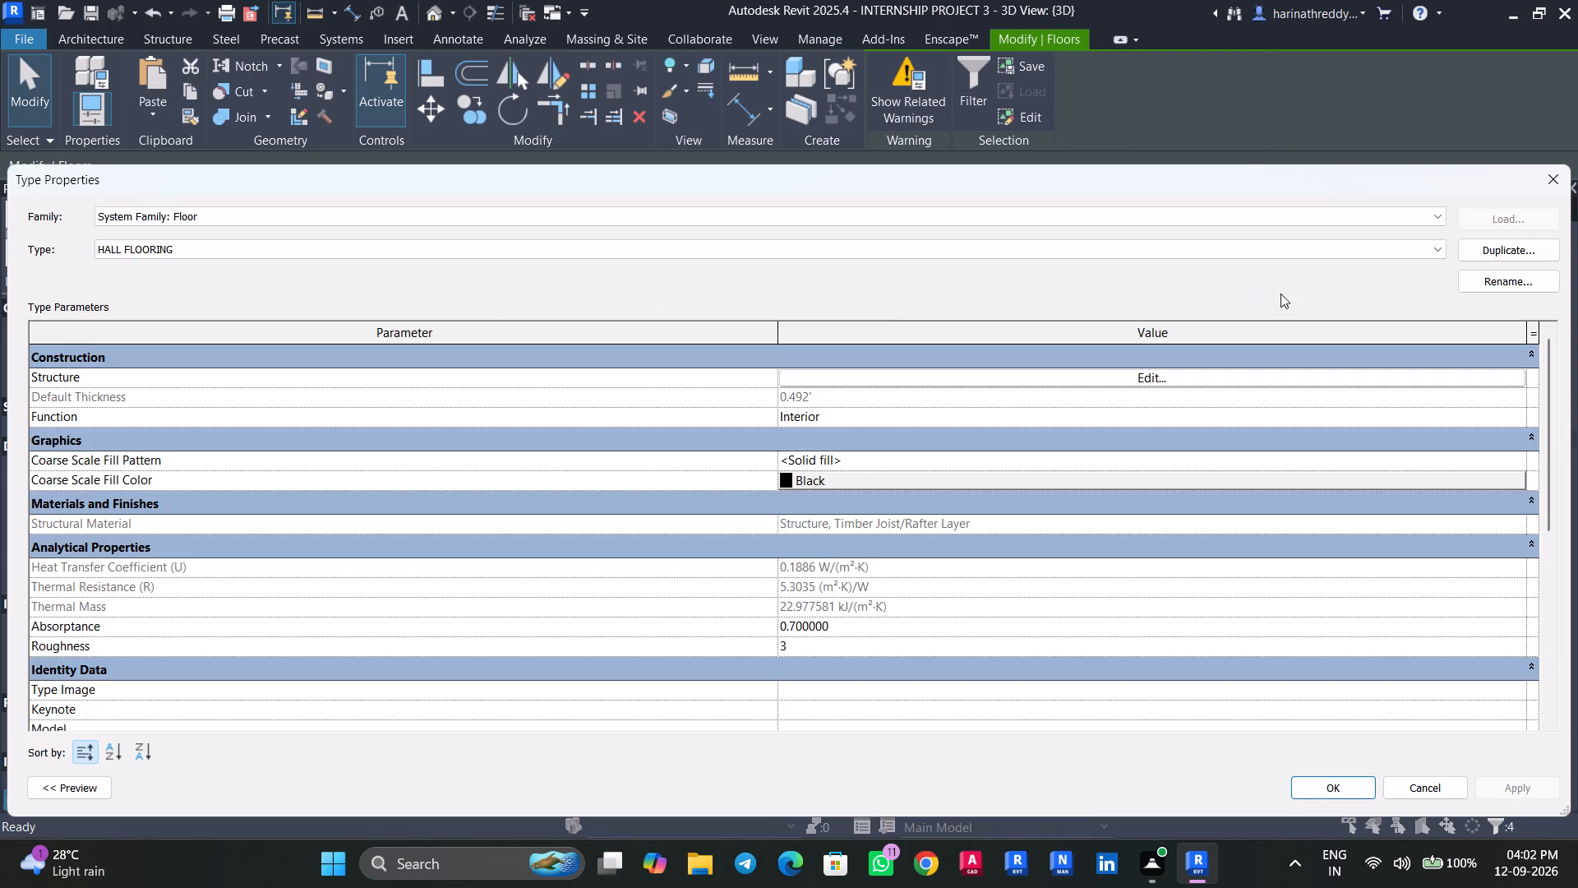
{"action": "left_click", "coordinate": [1438, 382]}
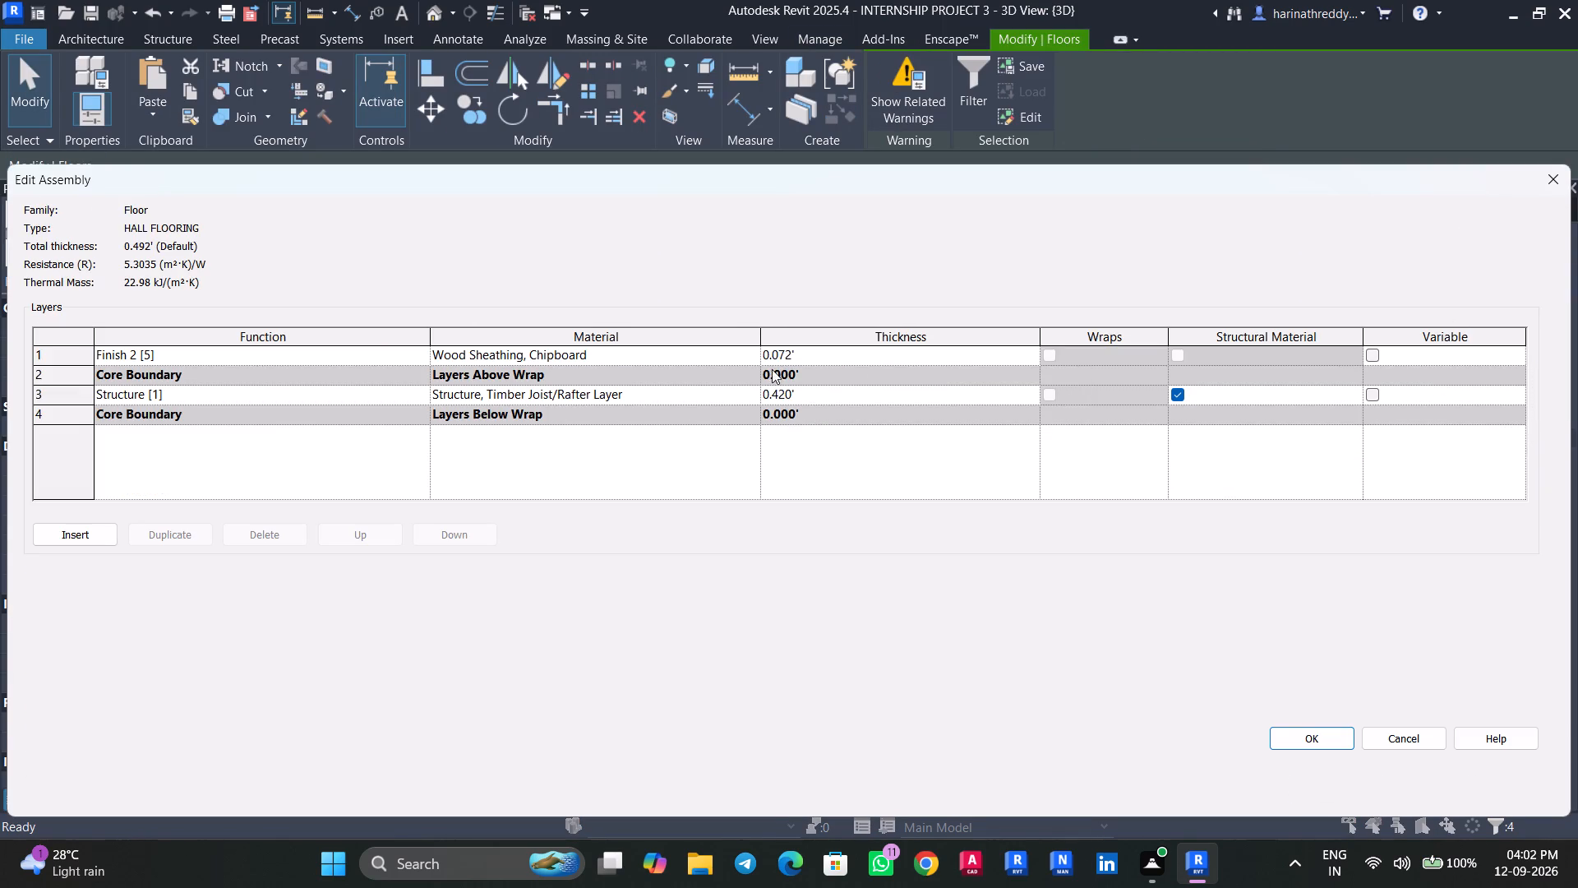
{"action": "left_click", "coordinate": [754, 354]}
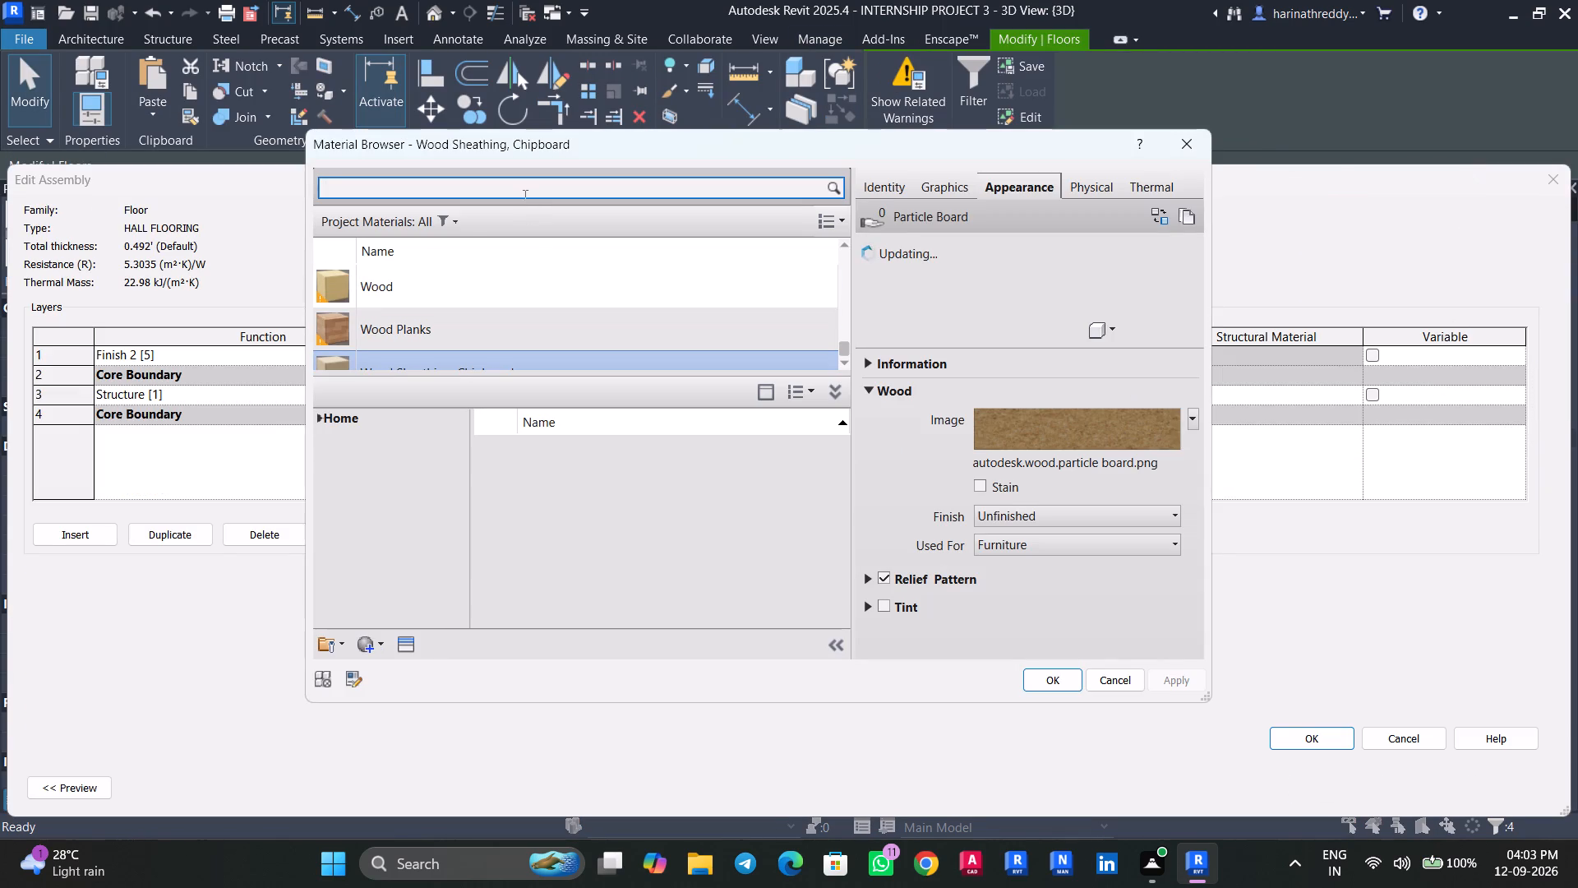
{"action": "type", "text": "HALL"}
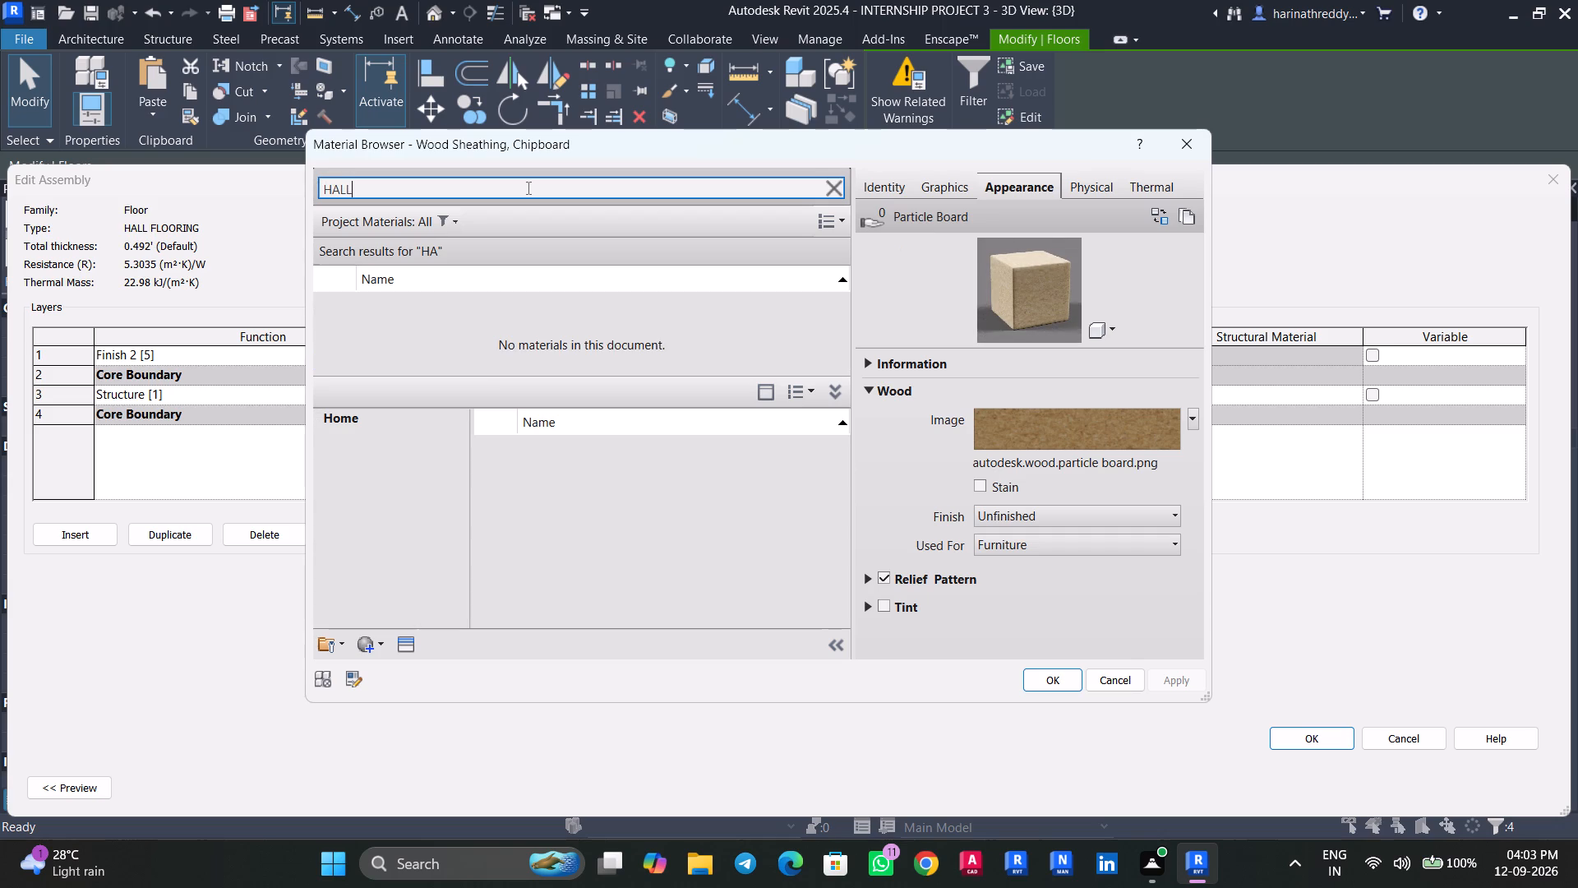
{"action": "left_click", "coordinate": [410, 316]}
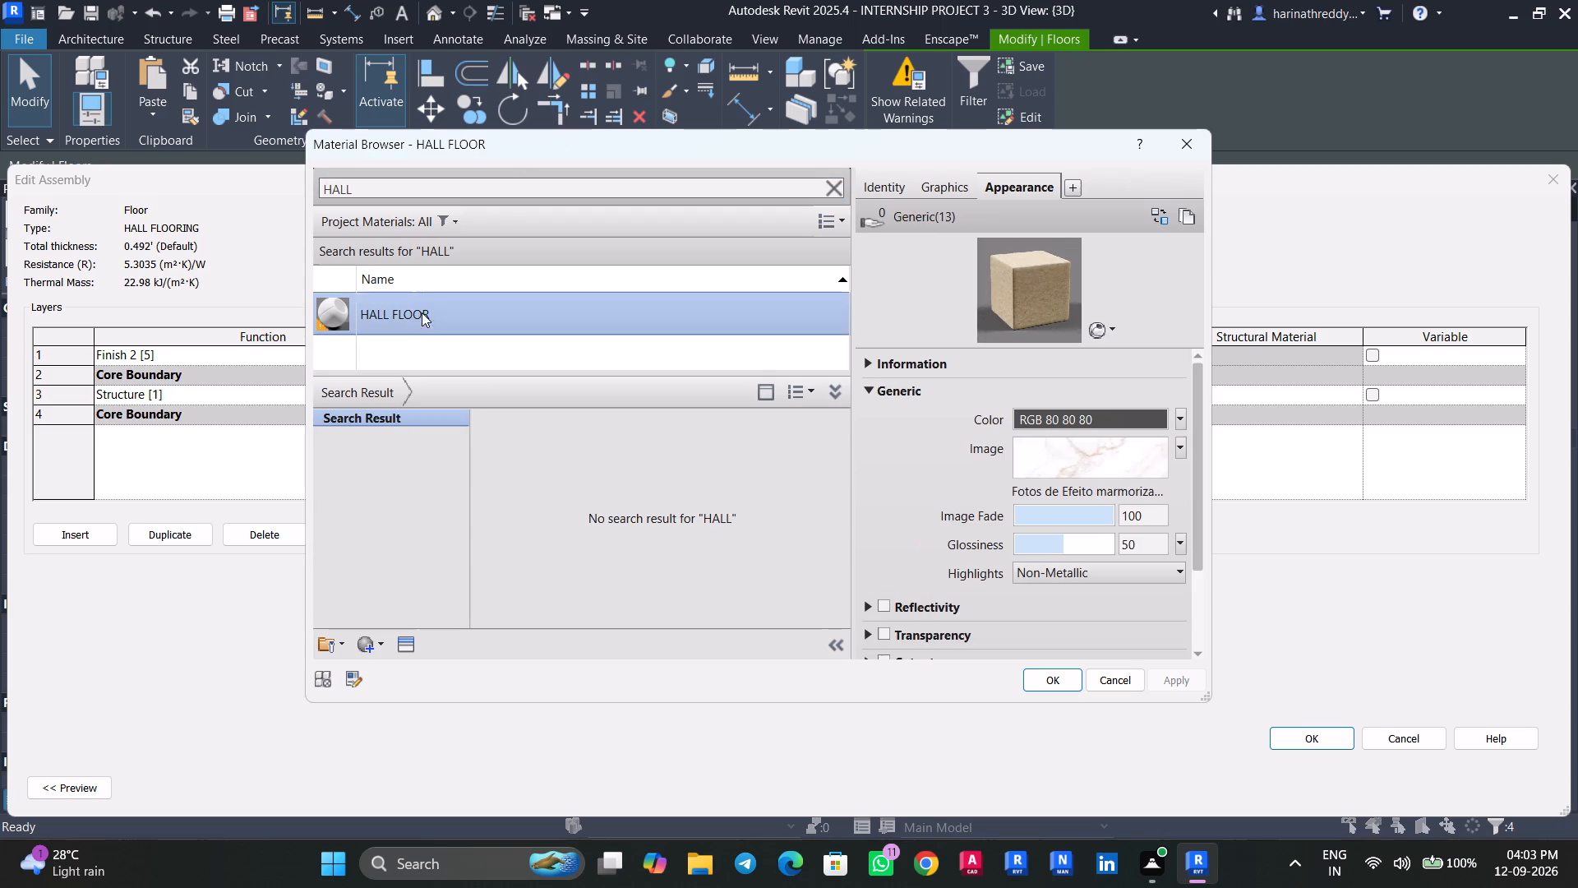
{"action": "left_click", "coordinate": [1045, 687]}
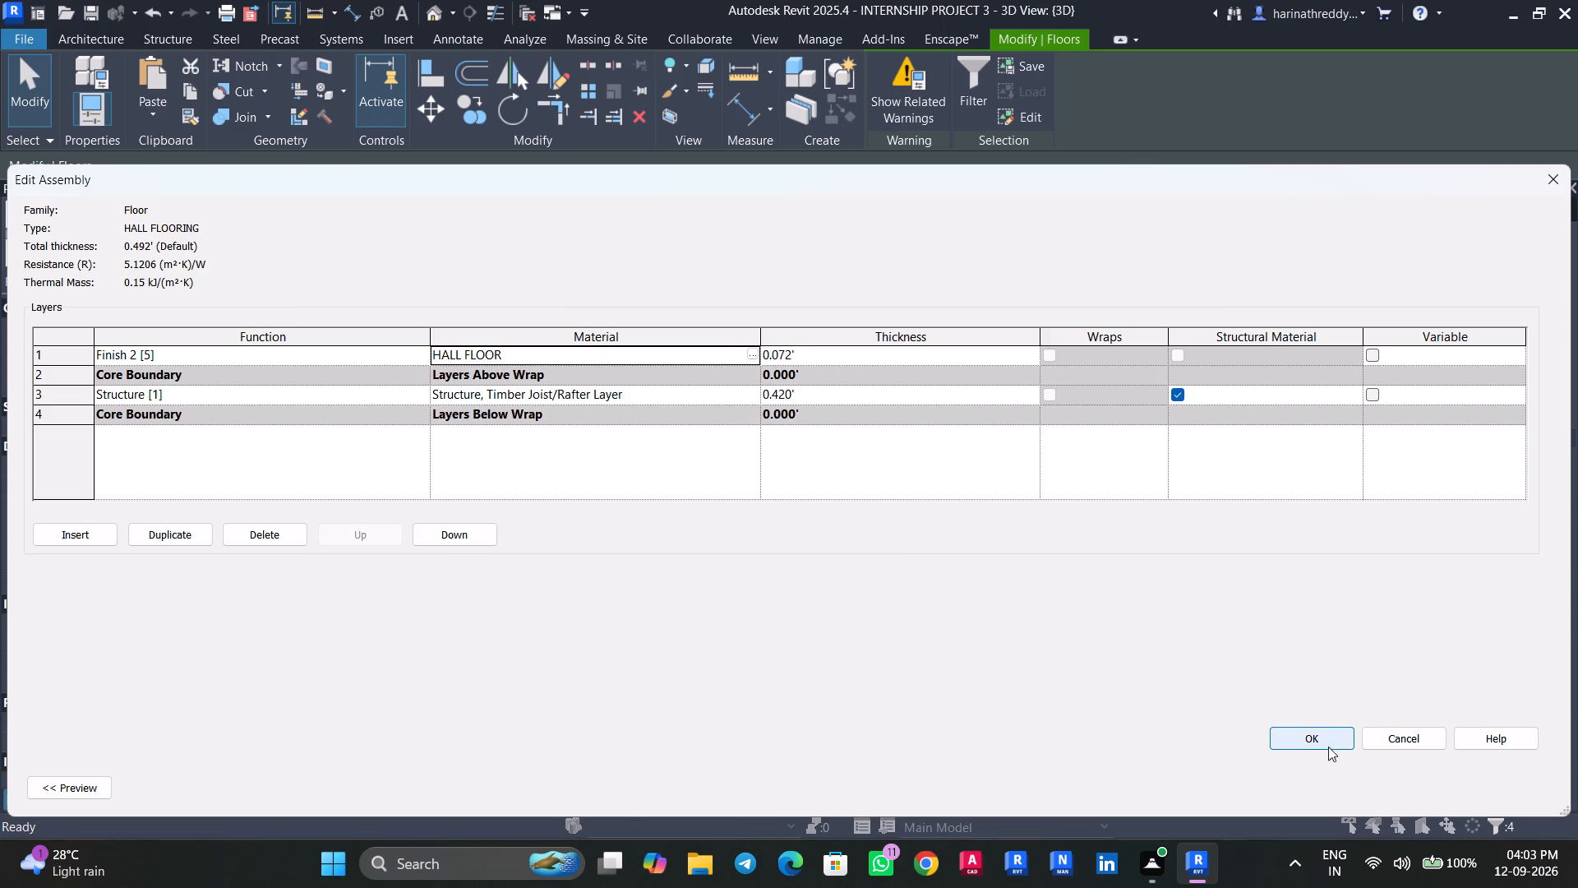
{"action": "left_click", "coordinate": [1325, 747]}
{"action": "left_click", "coordinate": [1530, 798]}
{"action": "left_click", "coordinate": [1516, 782]}
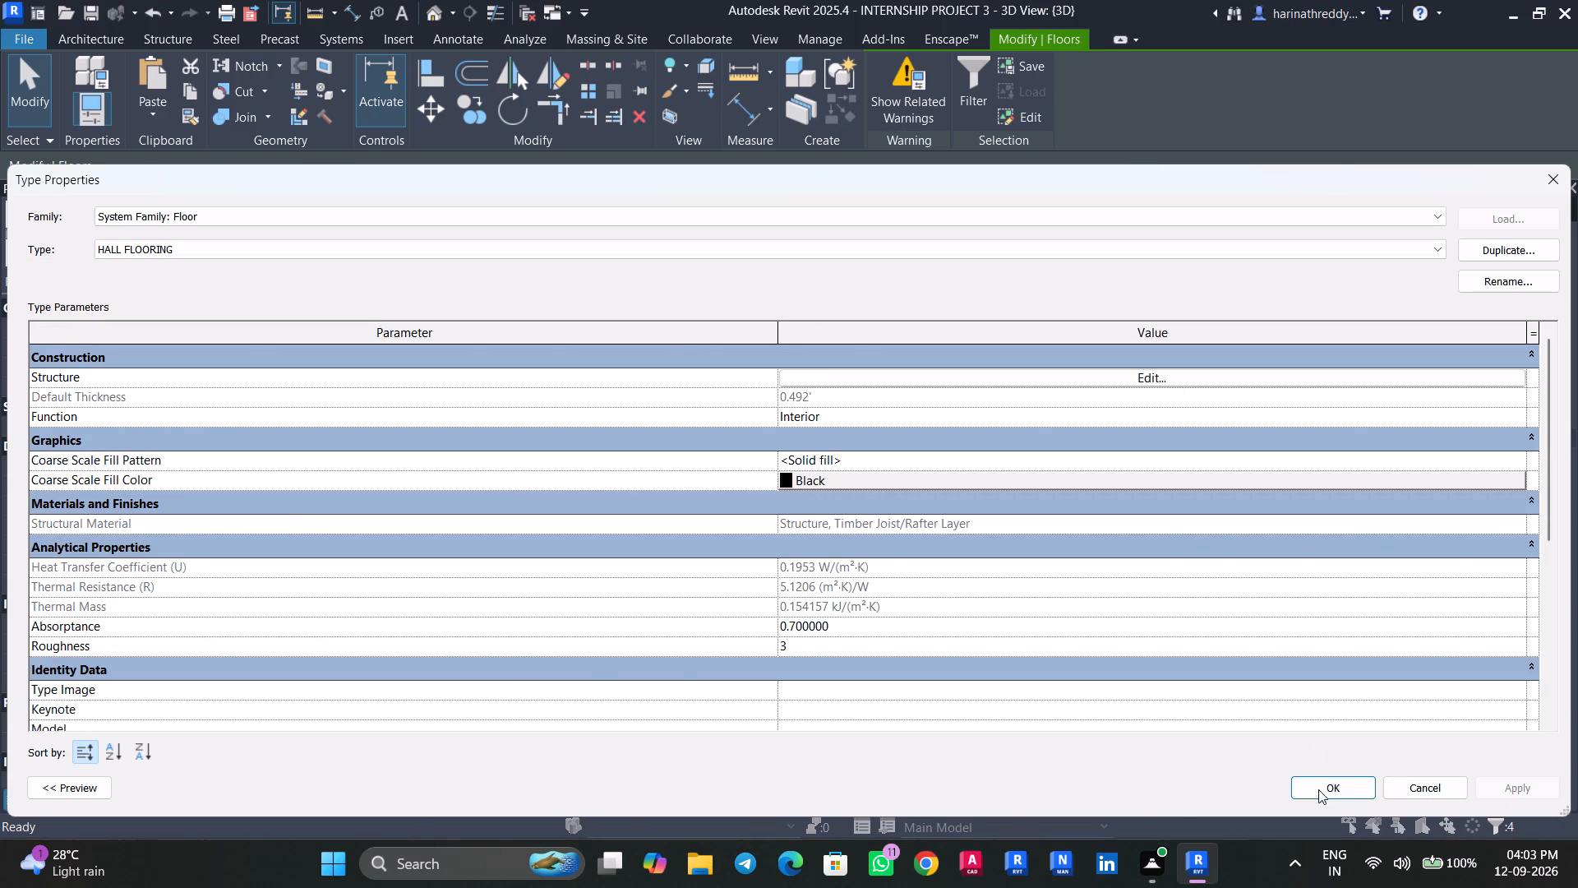
{"action": "left_click", "coordinate": [1323, 792]}
{"action": "key", "text": "Escape"}
Examine the hall's marble finish up close and check the image and sample size in the HALL FLOOR material's texture settings.
{"action": "scroll", "coordinate": [676, 659], "scroll_direction": "up", "scroll_amount": 12}
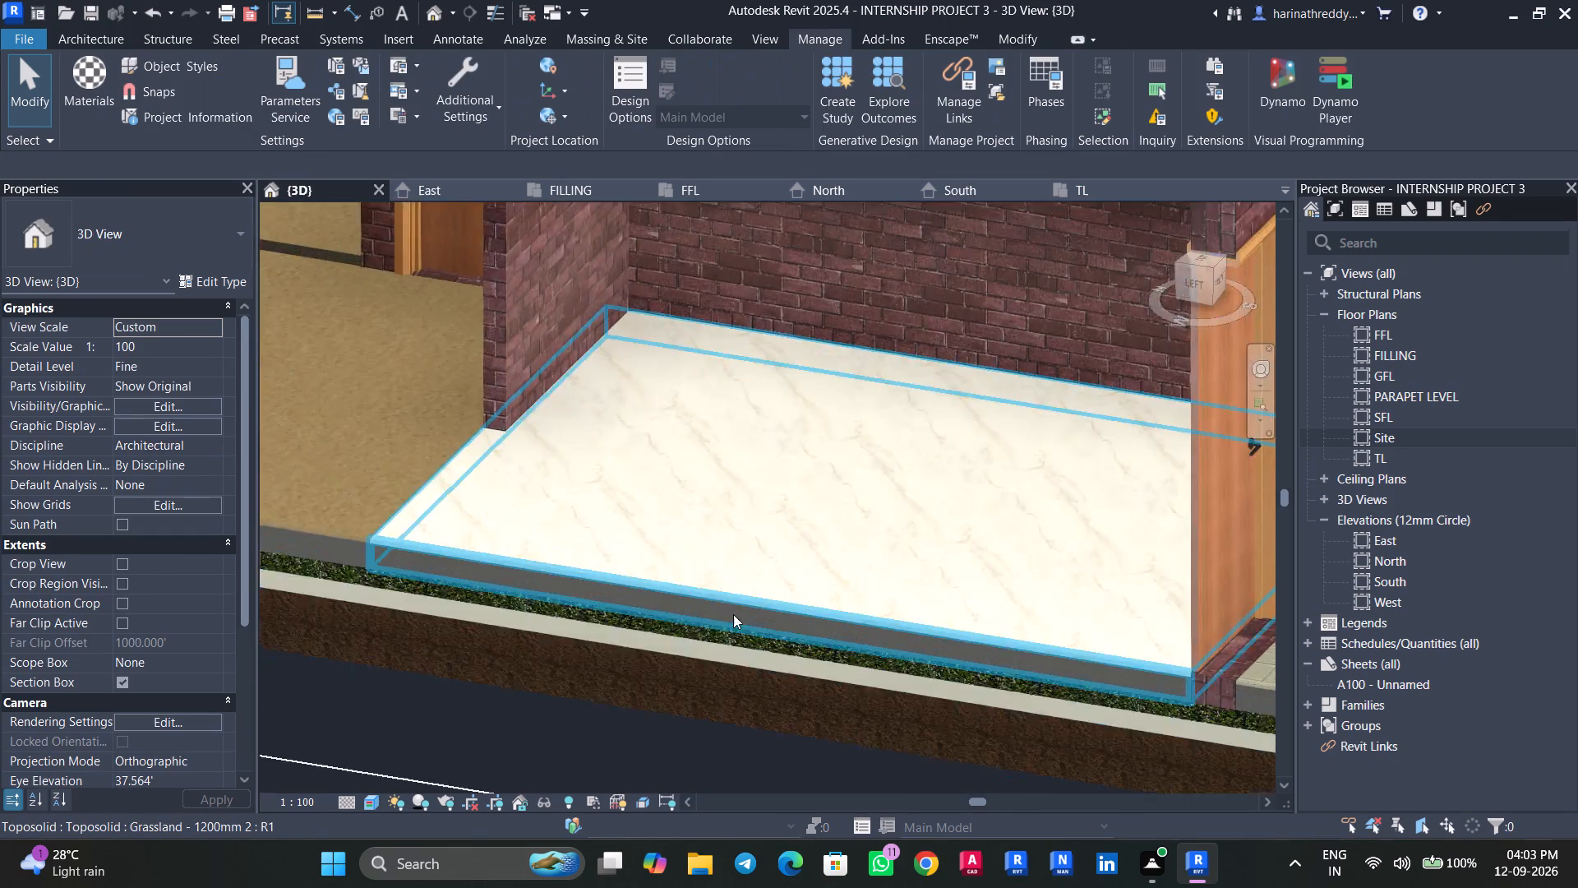
{"action": "scroll", "coordinate": [733, 614], "scroll_direction": "up", "scroll_amount": 3}
{"action": "scroll", "coordinate": [738, 613], "scroll_direction": "down", "scroll_amount": 1}
{"action": "scroll", "coordinate": [738, 613], "scroll_direction": "up", "scroll_amount": 2}
{"action": "left_click", "coordinate": [764, 553]}
{"action": "scroll", "coordinate": [727, 590], "scroll_direction": "down", "scroll_amount": 2}
{"action": "scroll", "coordinate": [381, 507], "scroll_direction": "down", "scroll_amount": 3}
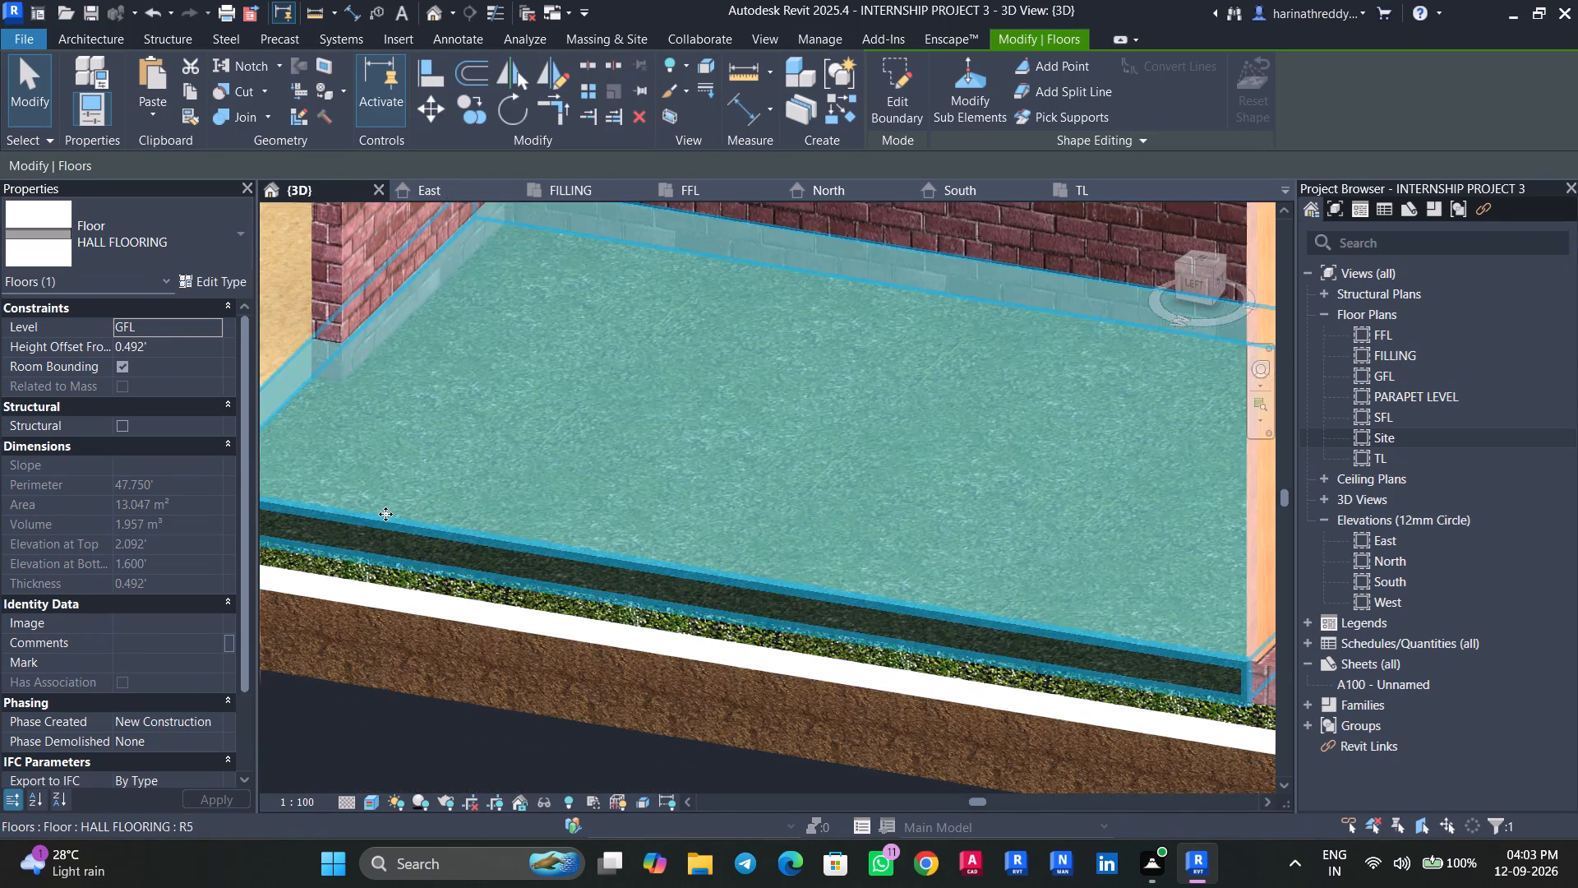
{"action": "scroll", "coordinate": [385, 514], "scroll_direction": "down", "scroll_amount": 3}
{"action": "left_click", "coordinate": [206, 280]}
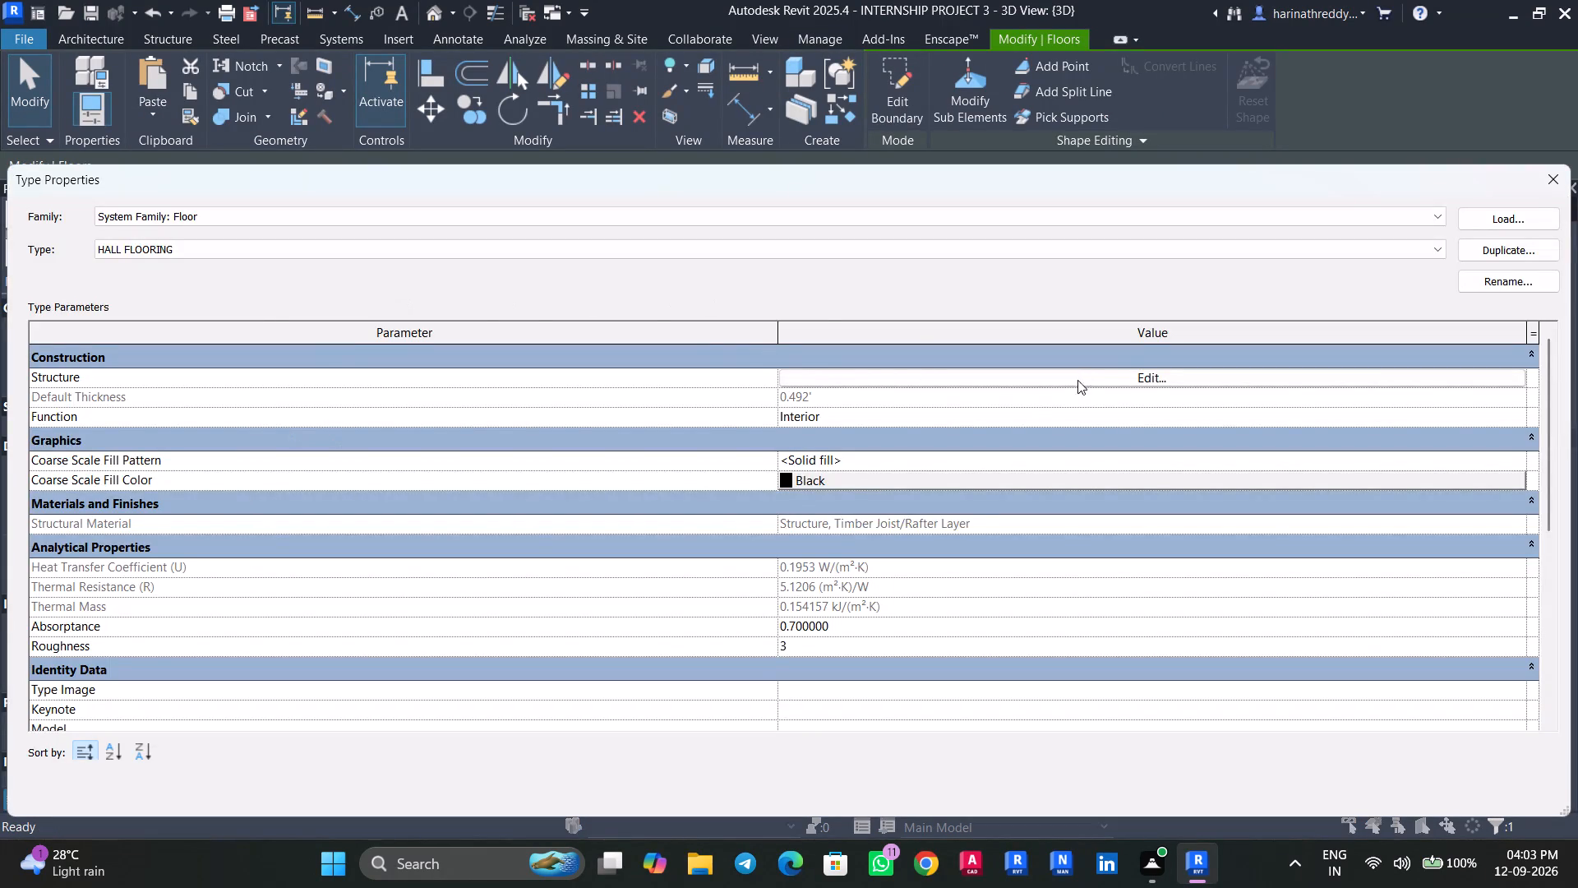
{"action": "left_click", "coordinate": [1083, 375]}
{"action": "left_click", "coordinate": [750, 353]}
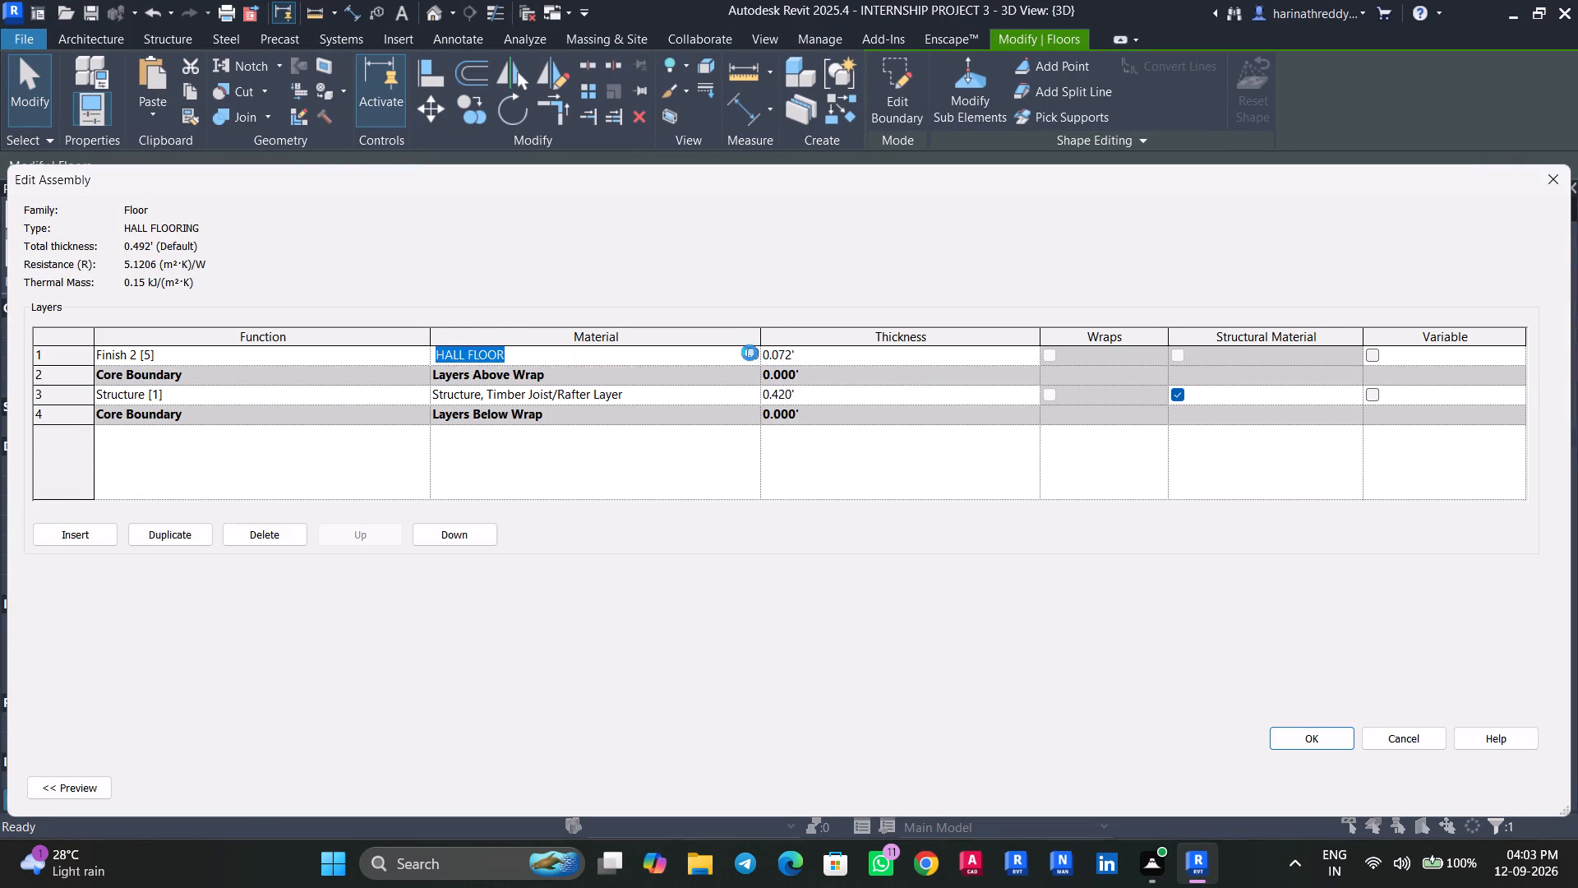
{"action": "left_click", "coordinate": [1074, 465]}
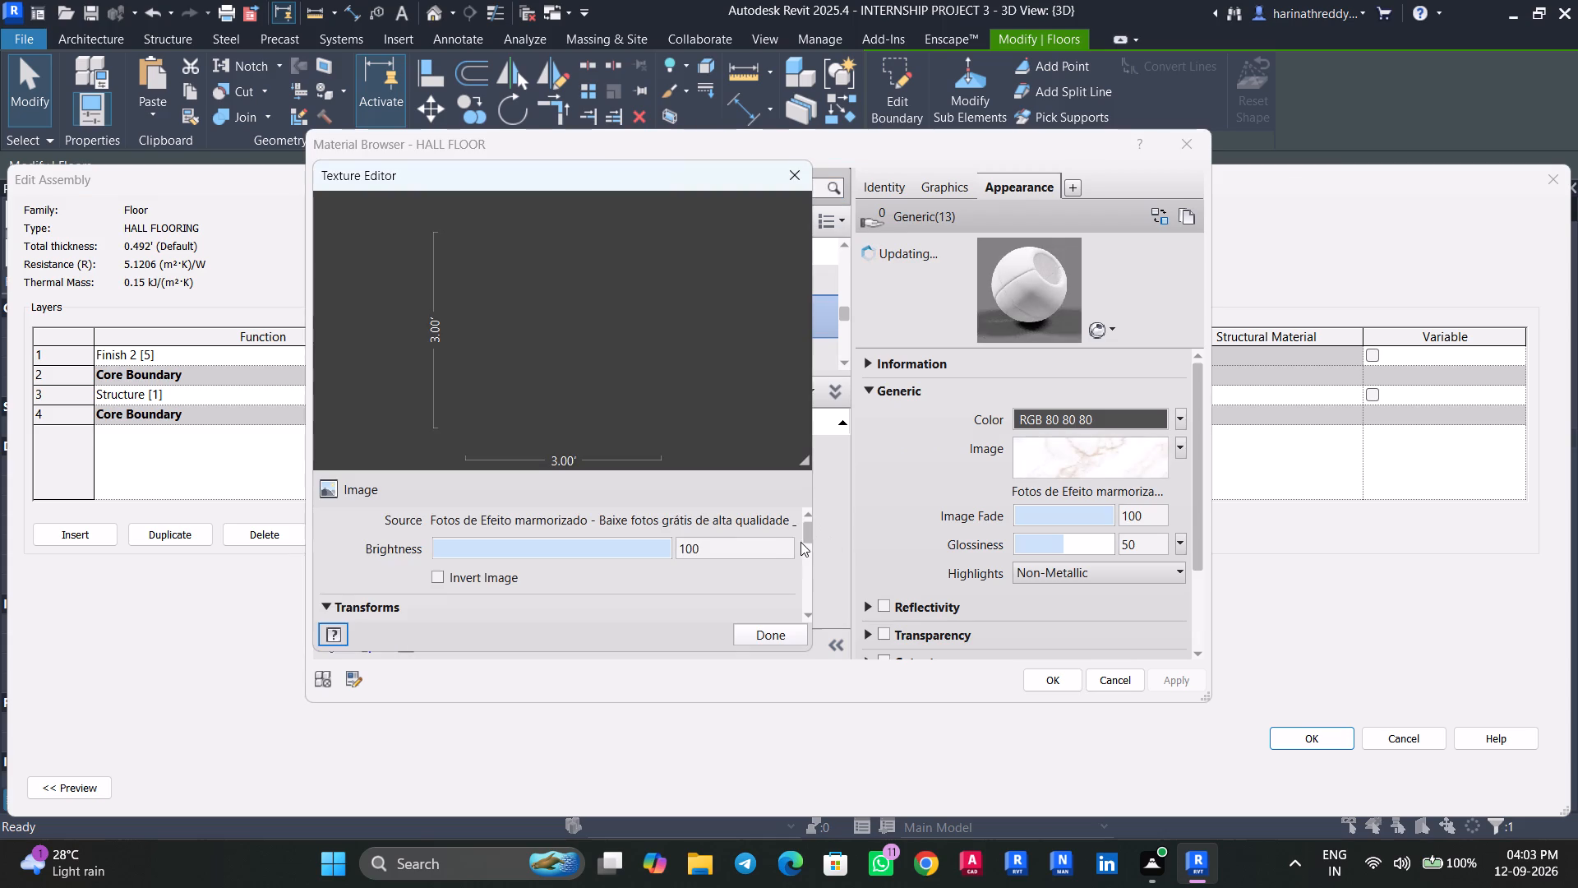
{"action": "left_click_drag", "start_coordinate": [808, 534], "coordinate": [810, 582]}
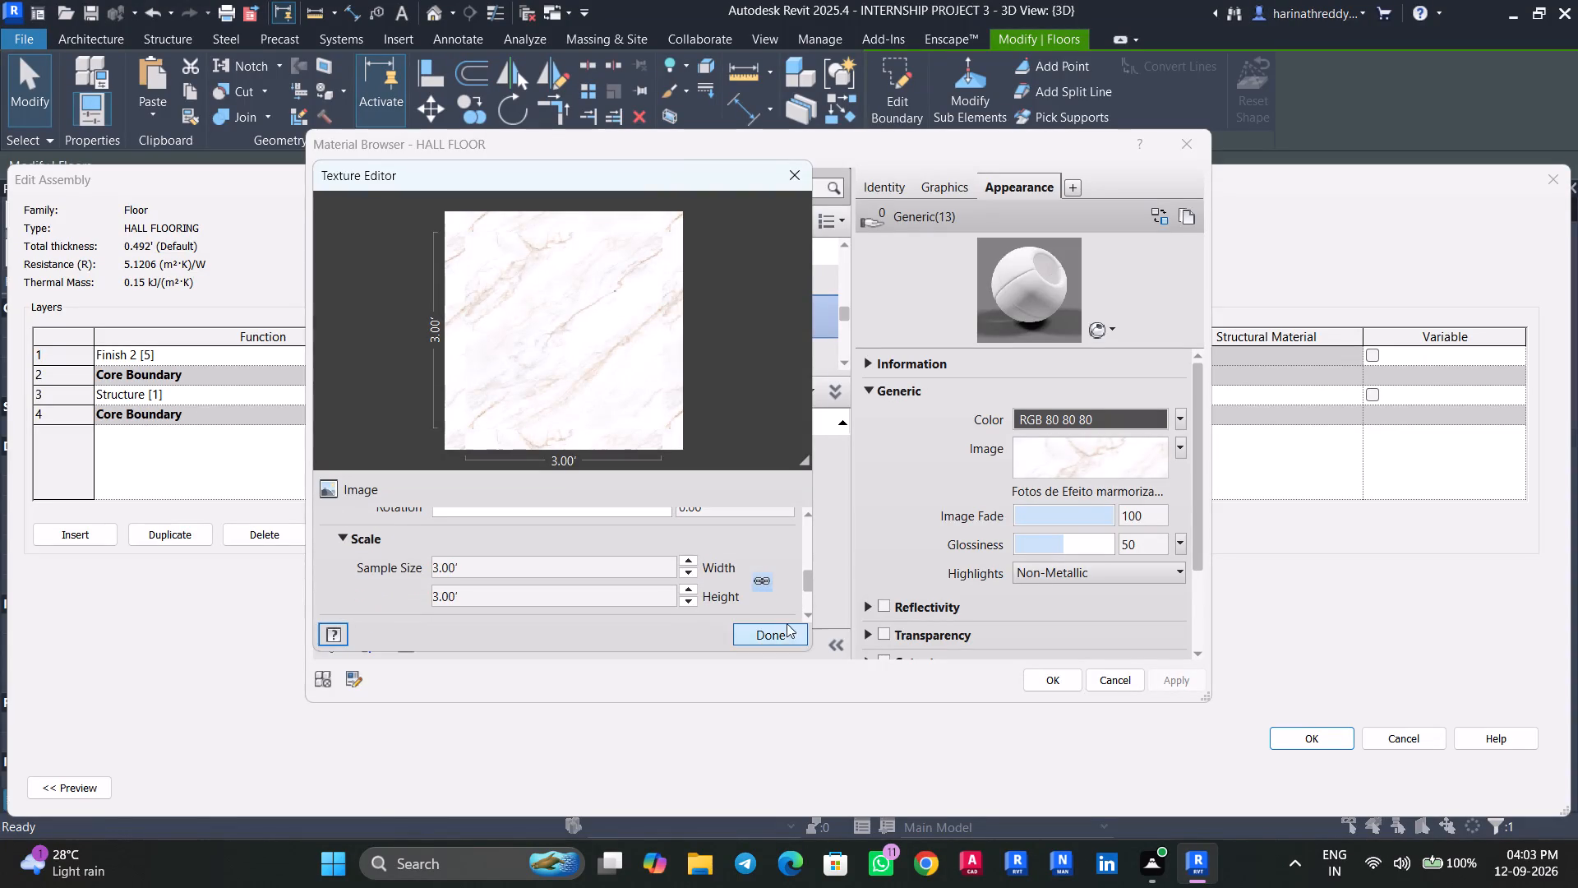
{"action": "left_click", "coordinate": [784, 629]}
{"action": "left_click", "coordinate": [1051, 675]}
{"action": "left_click", "coordinate": [1303, 736]}
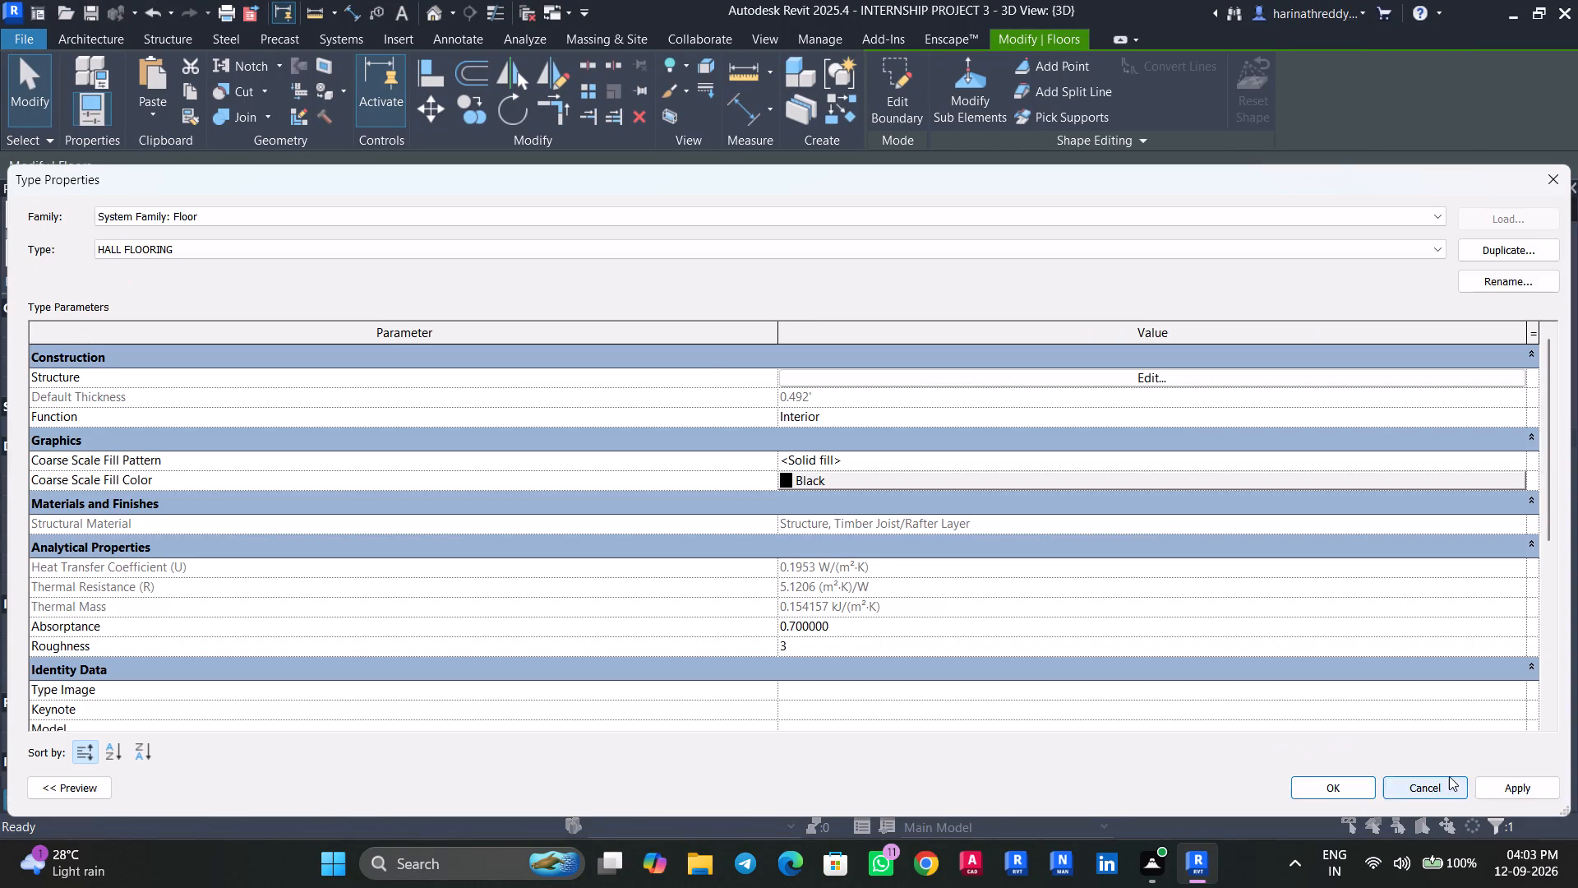
{"action": "left_click", "coordinate": [1537, 784]}
{"action": "left_click", "coordinate": [1322, 790]}
{"action": "key", "text": "Escape"}
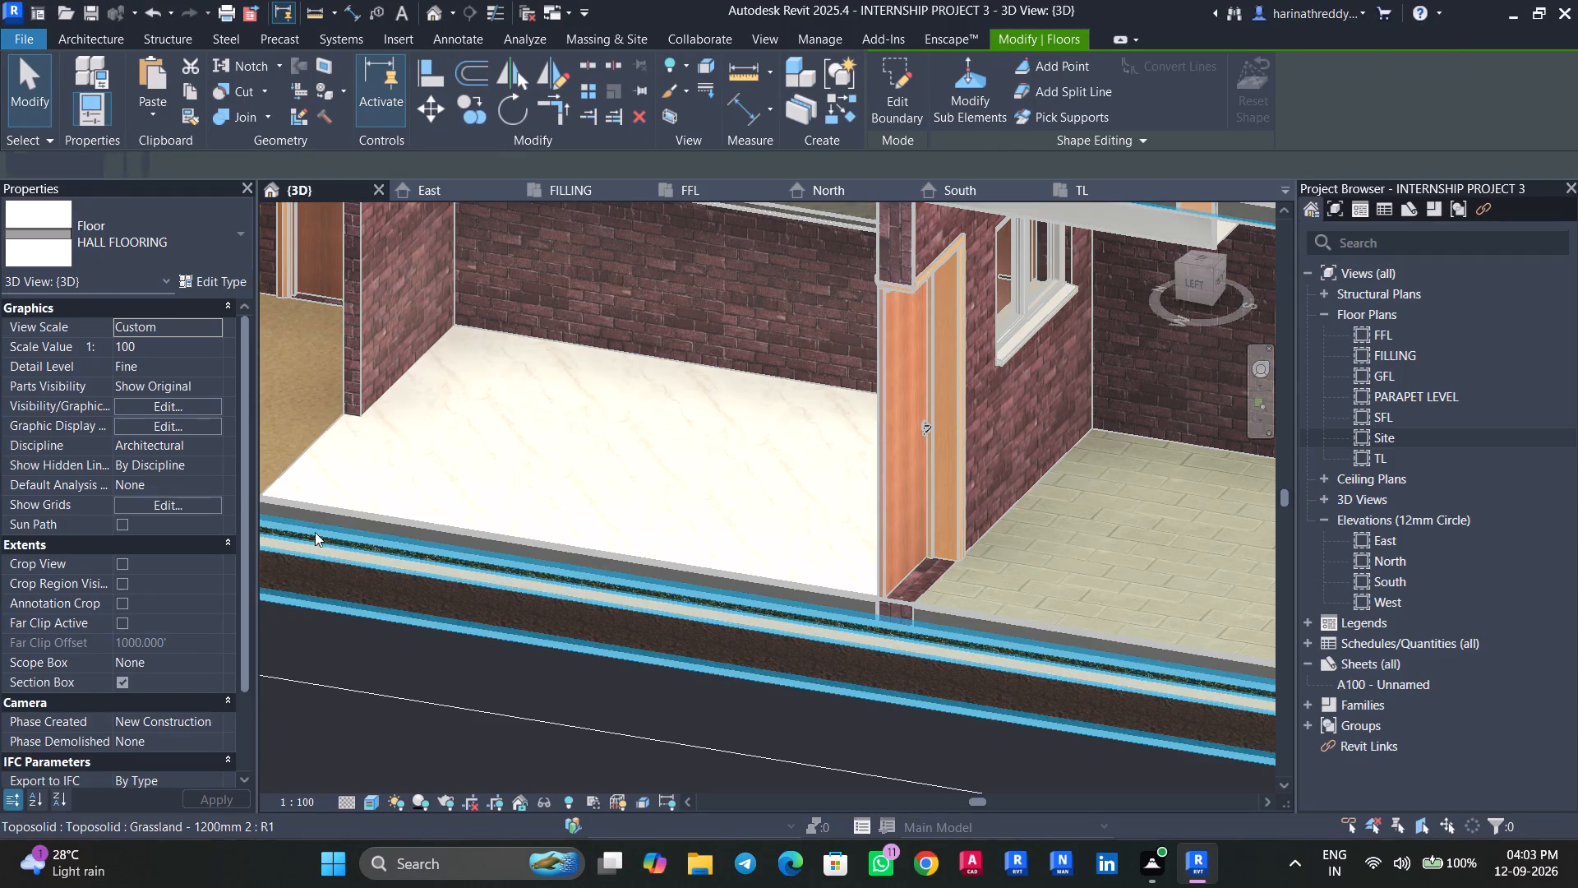
{"action": "key", "text": "Escape"}
Assign the KITCHEN FLOOR material to the Finish 2 layer of the DINING FLOORING type, with all its floors selected.
{"action": "scroll", "coordinate": [502, 657], "scroll_direction": "down", "scroll_amount": 4}
{"action": "middle_click_drag", "start_coordinate": [481, 731], "coordinate": [731, 770]}
{"action": "left_click", "coordinate": [528, 592]}
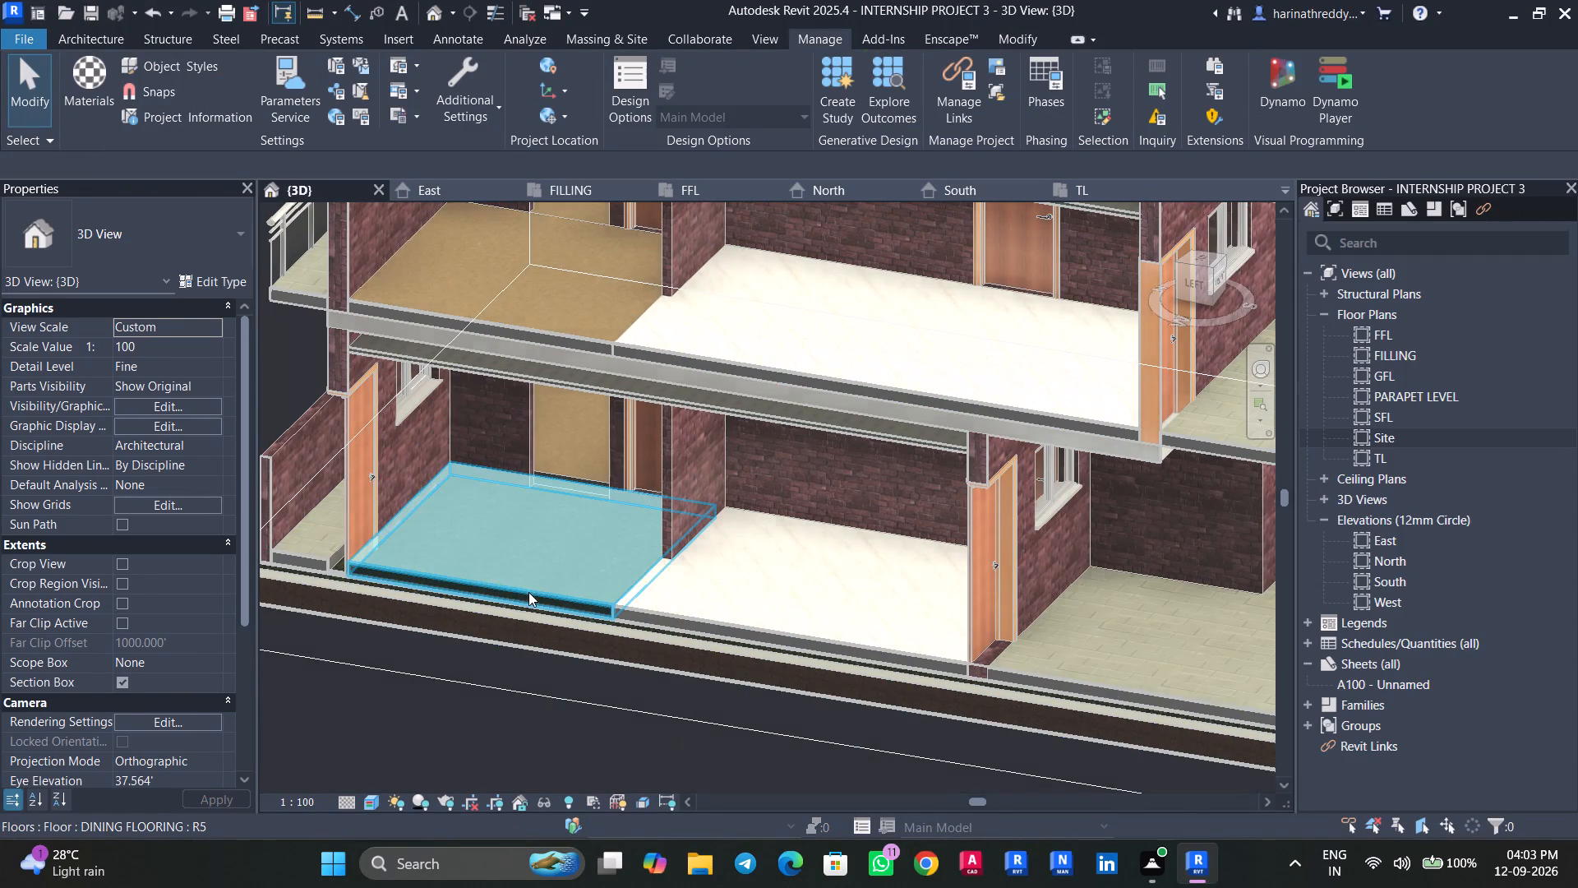
{"action": "type", "text": "SA"}
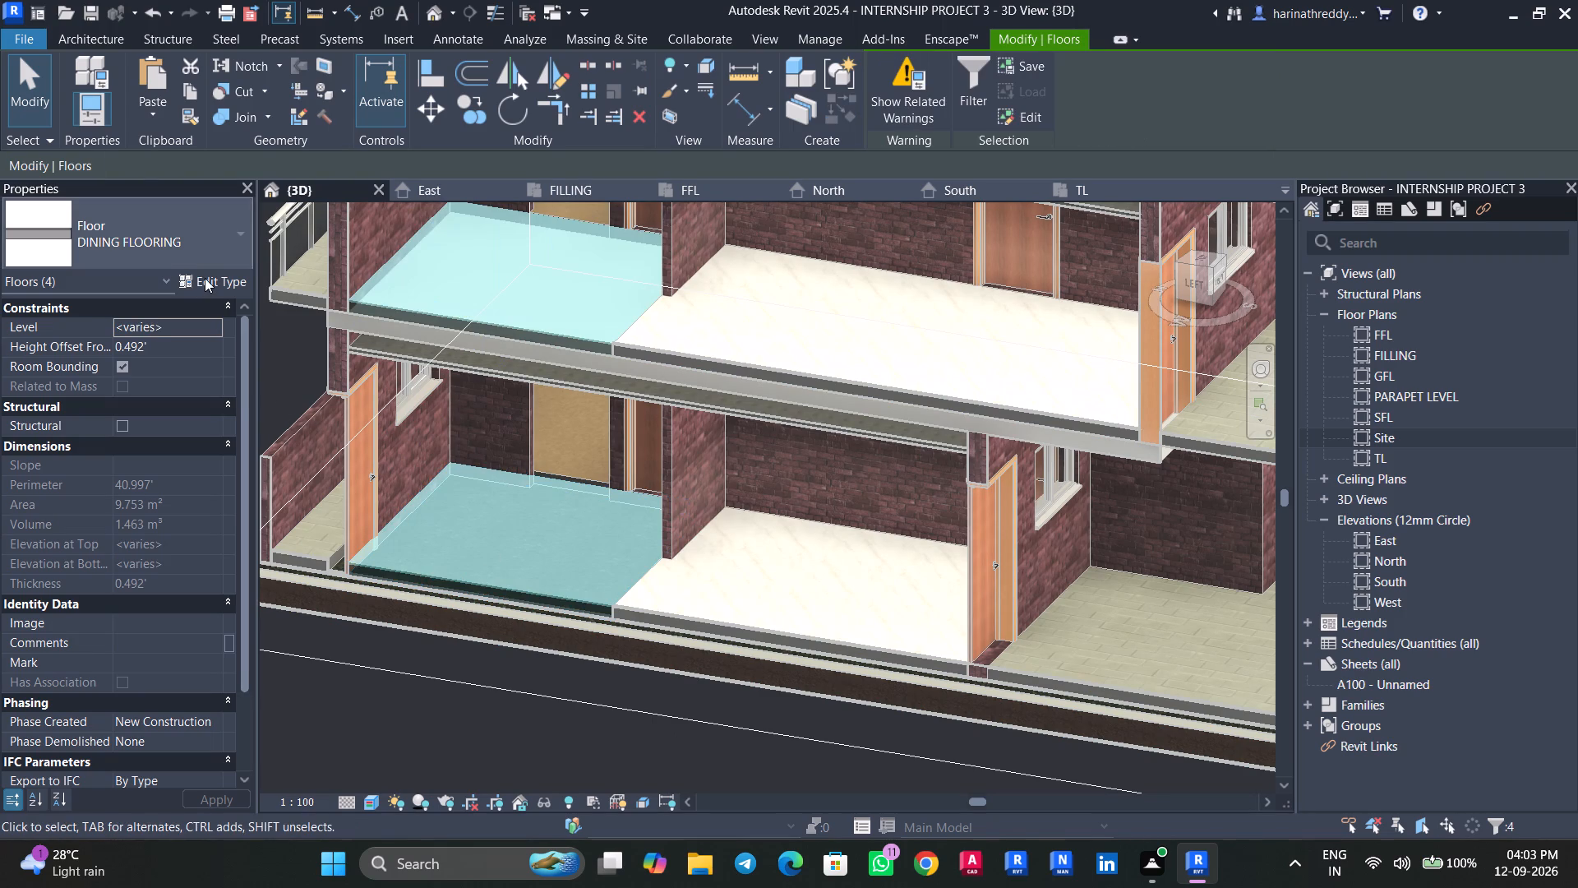
{"action": "left_click", "coordinate": [205, 278]}
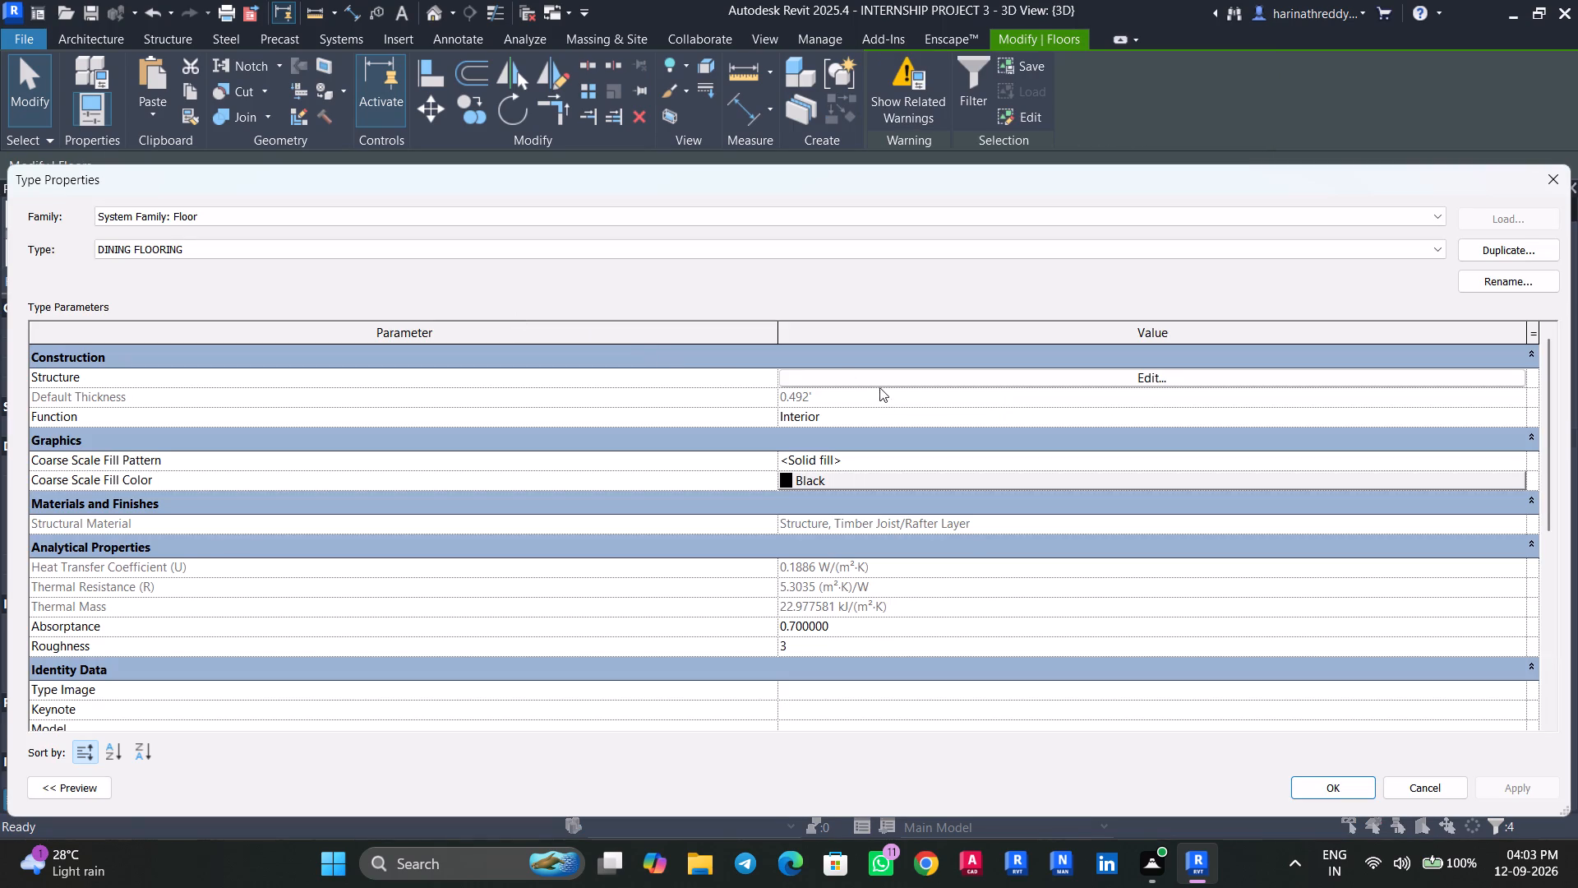
{"action": "left_click", "coordinate": [879, 385]}
{"action": "left_click", "coordinate": [752, 356]}
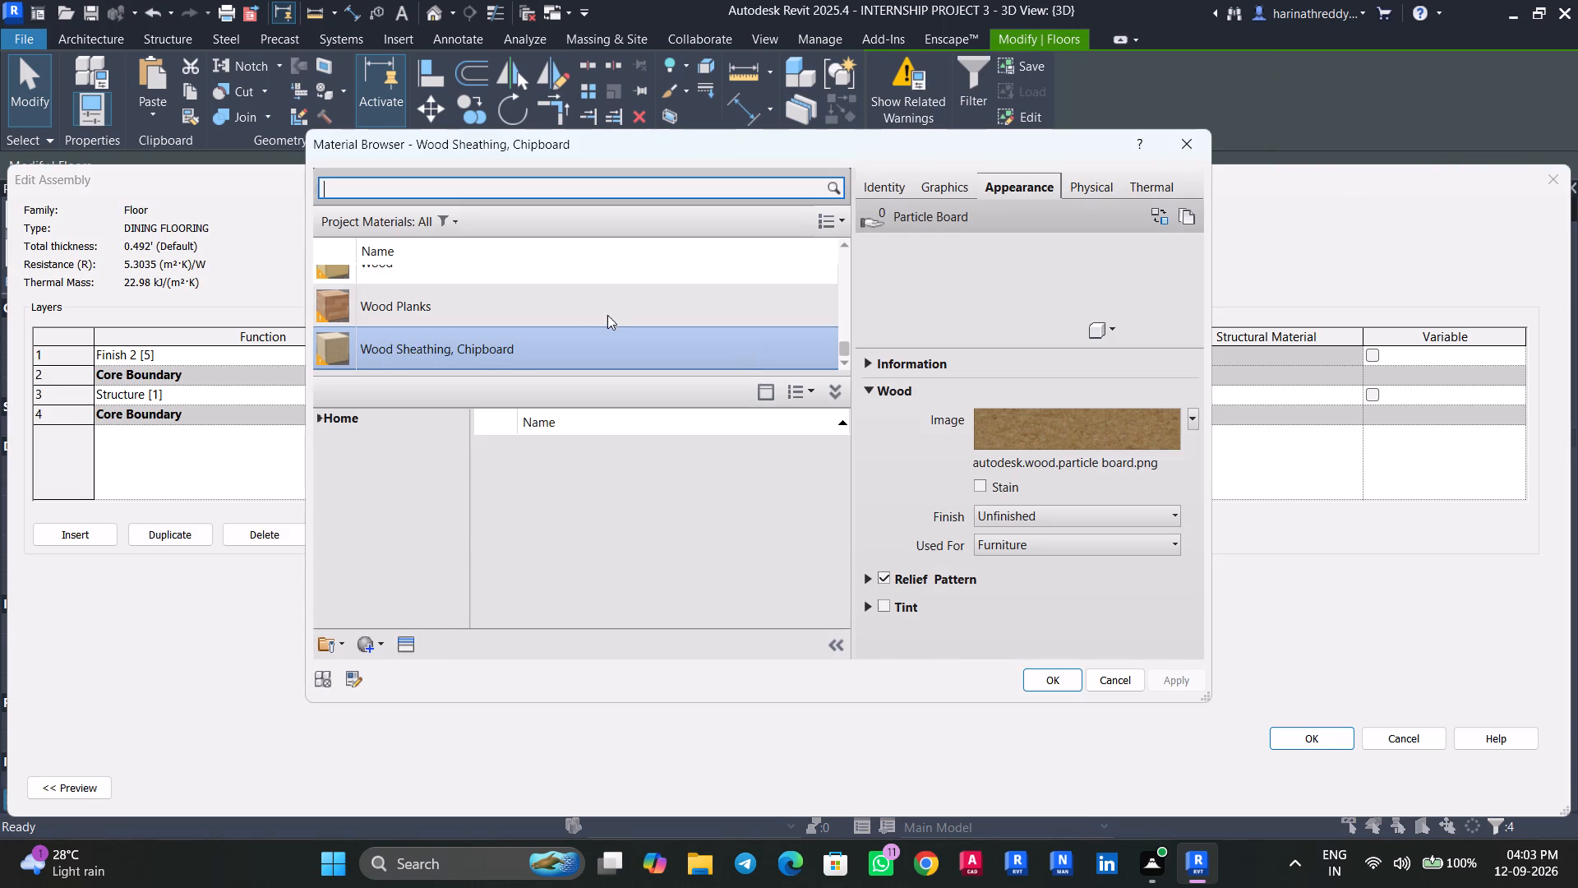
{"action": "type", "text": "KITCHEN"}
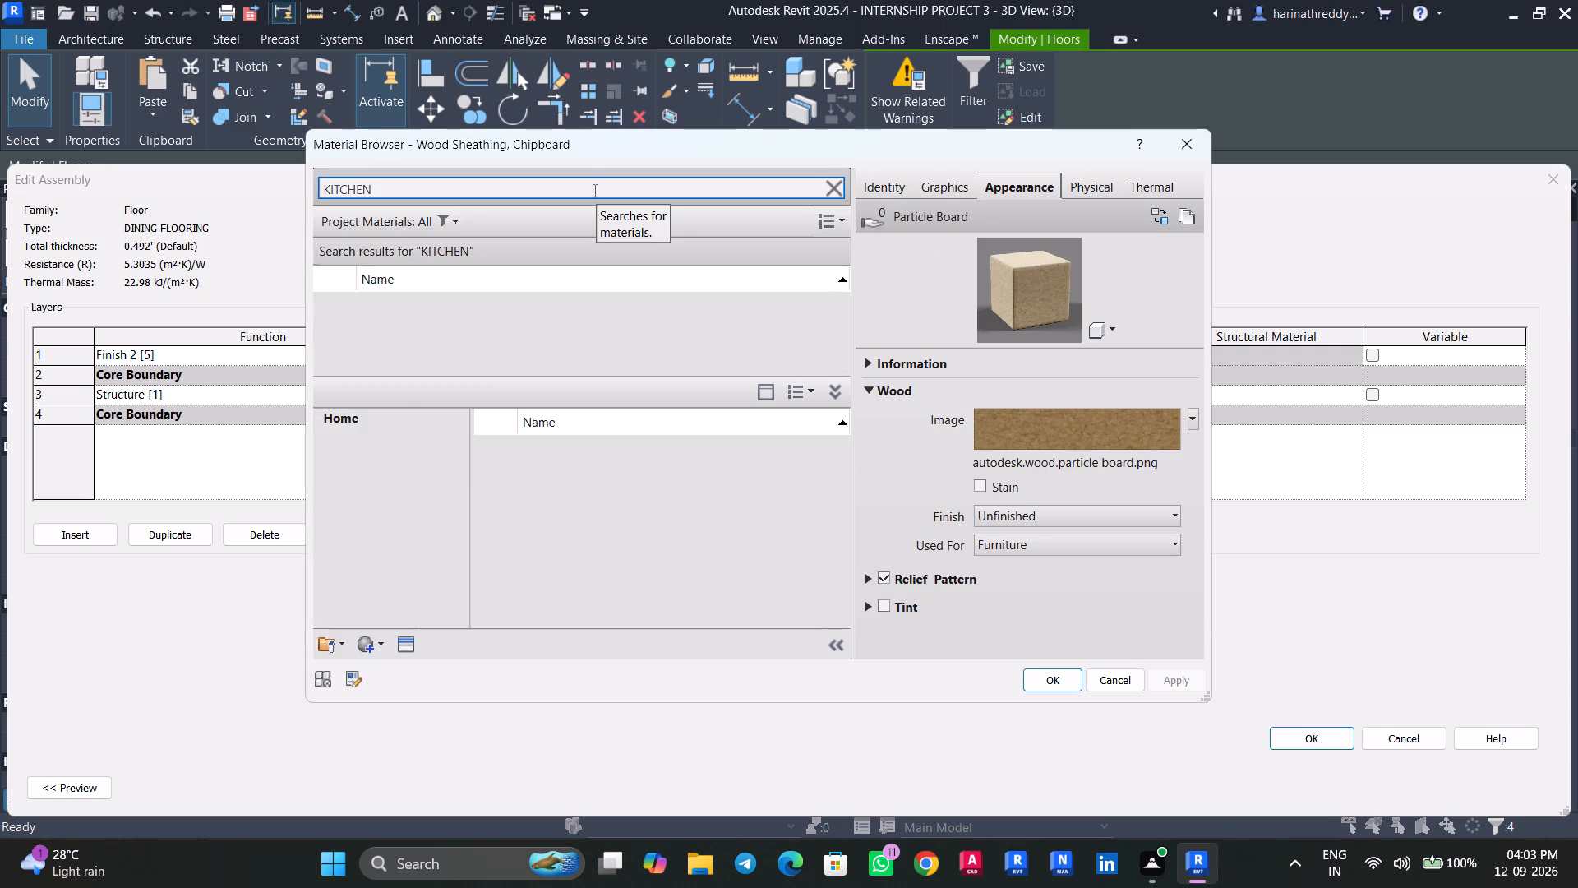
{"action": "left_click", "coordinate": [441, 325]}
{"action": "left_click", "coordinate": [1031, 678]}
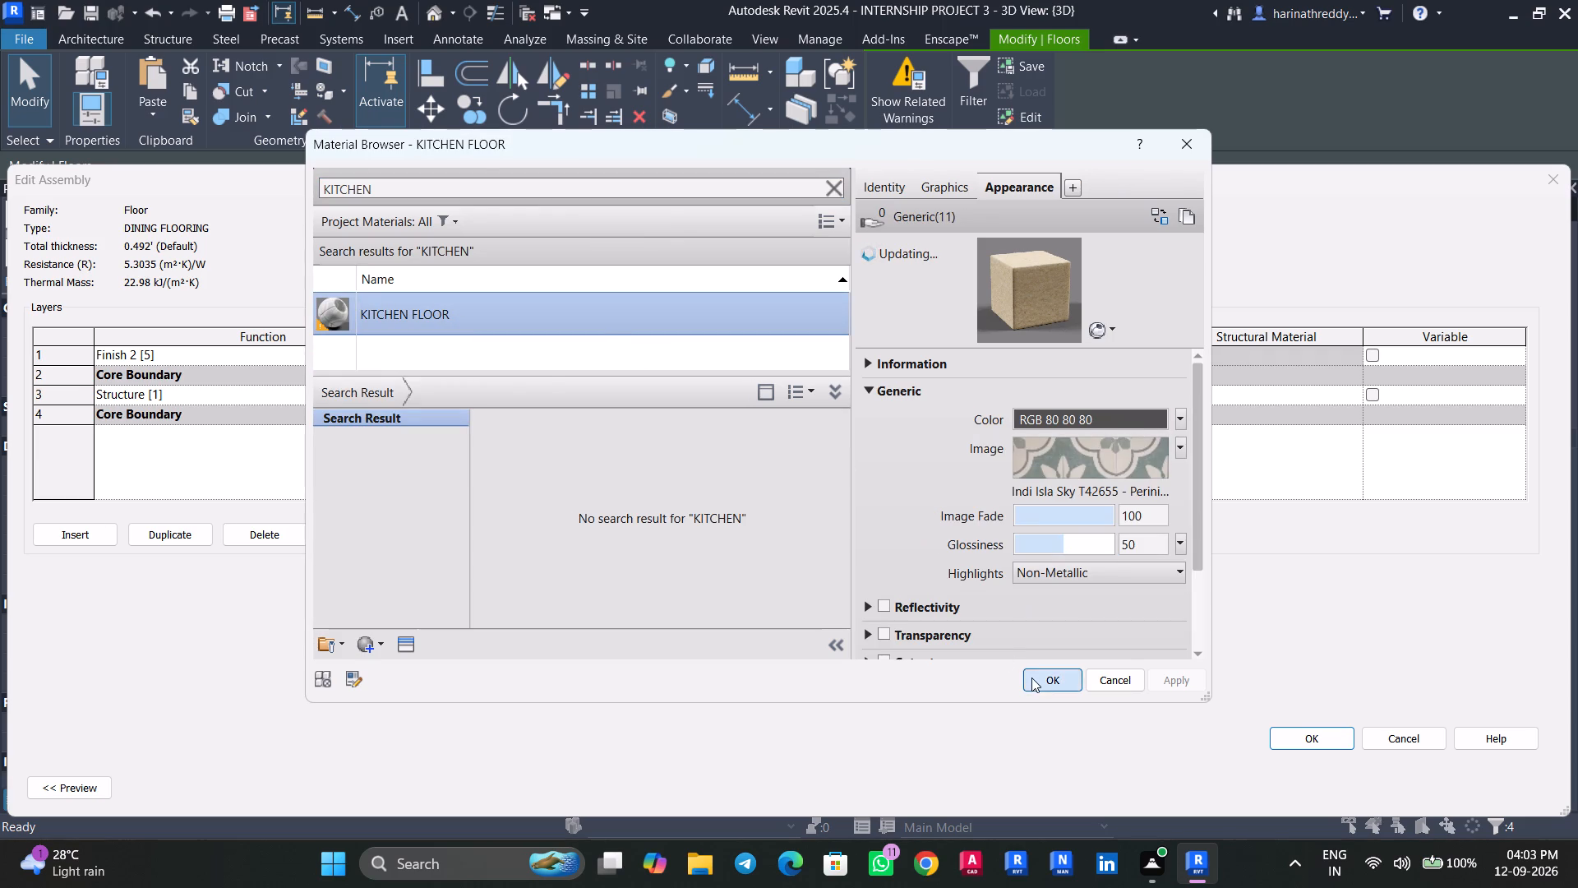
{"action": "left_click", "coordinate": [1297, 742]}
{"action": "left_click", "coordinate": [1525, 784]}
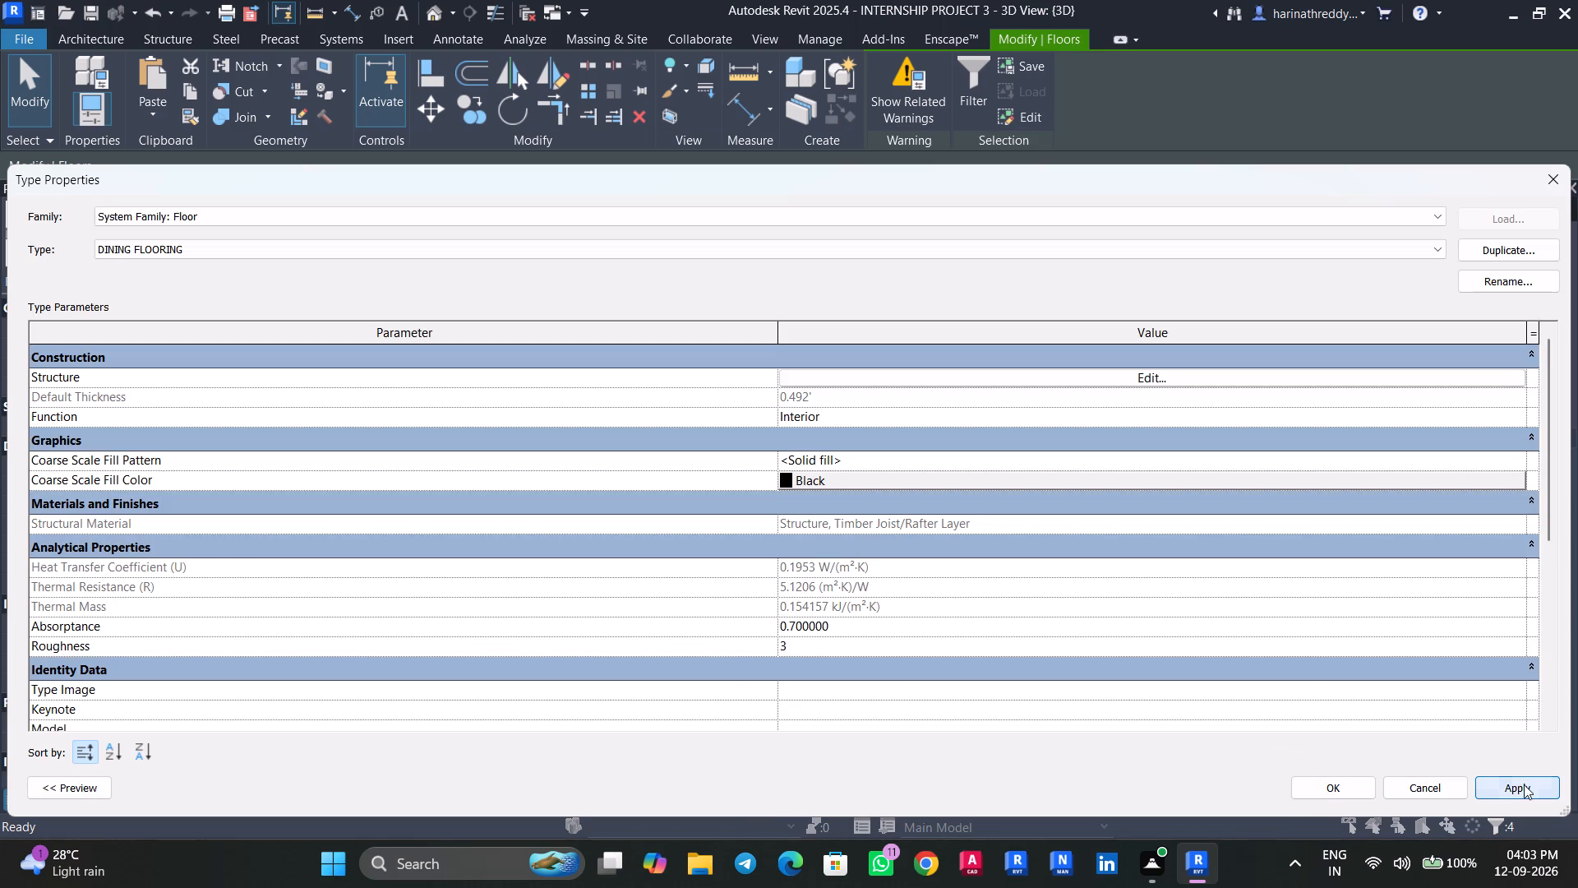
{"action": "left_click", "coordinate": [1322, 789]}
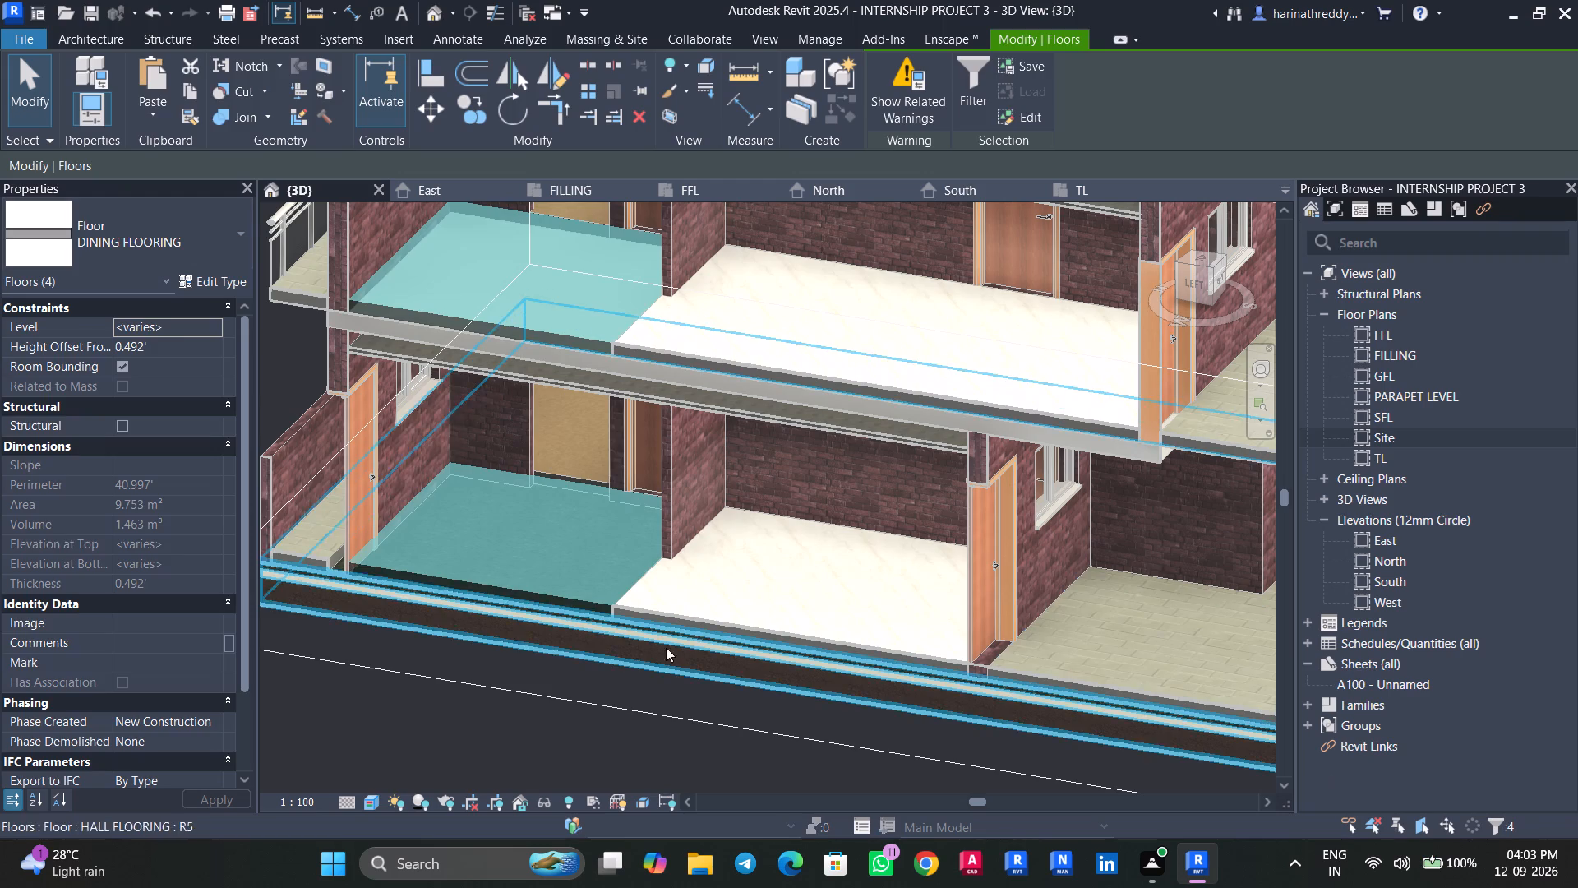
{"action": "key", "text": "Escape"}
Move the section box's left-facade face deeper into the building, cutting through the hall and dining rooms on all storeys.
{"action": "scroll", "coordinate": [318, 715], "scroll_direction": "down", "scroll_amount": 7}
{"action": "middle_click_drag", "start_coordinate": [318, 717], "coordinate": [542, 765], "text": "shift"}
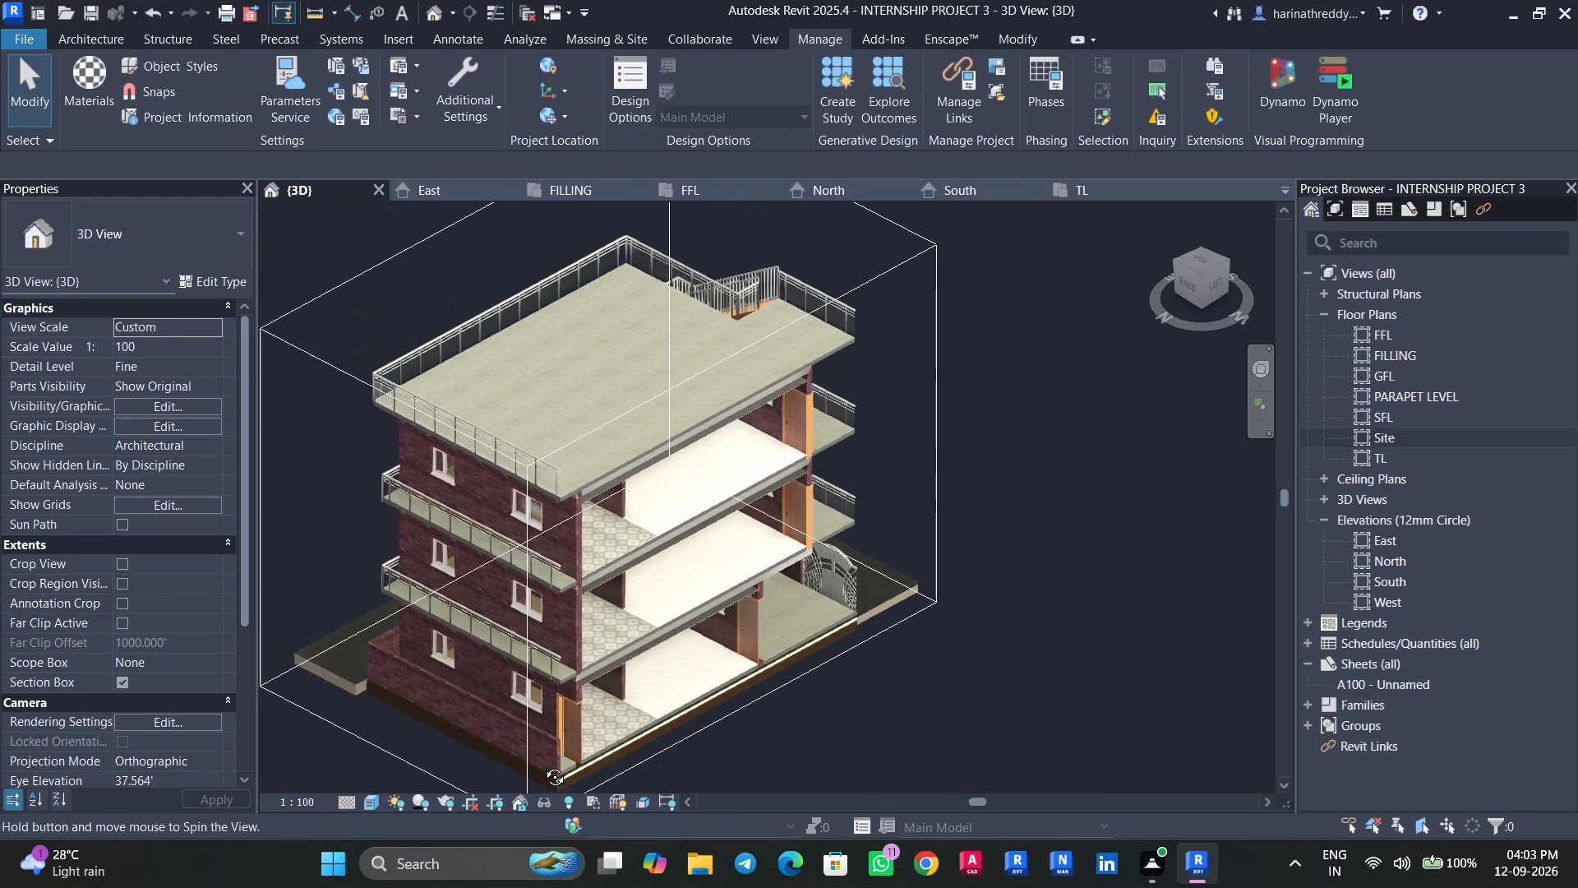
{"action": "middle_click_drag", "start_coordinate": [542, 765], "coordinate": [298, 751], "text": "shift"}
{"action": "left_click", "coordinate": [770, 793]}
{"action": "left_click_drag", "start_coordinate": [510, 544], "coordinate": [500, 556]}
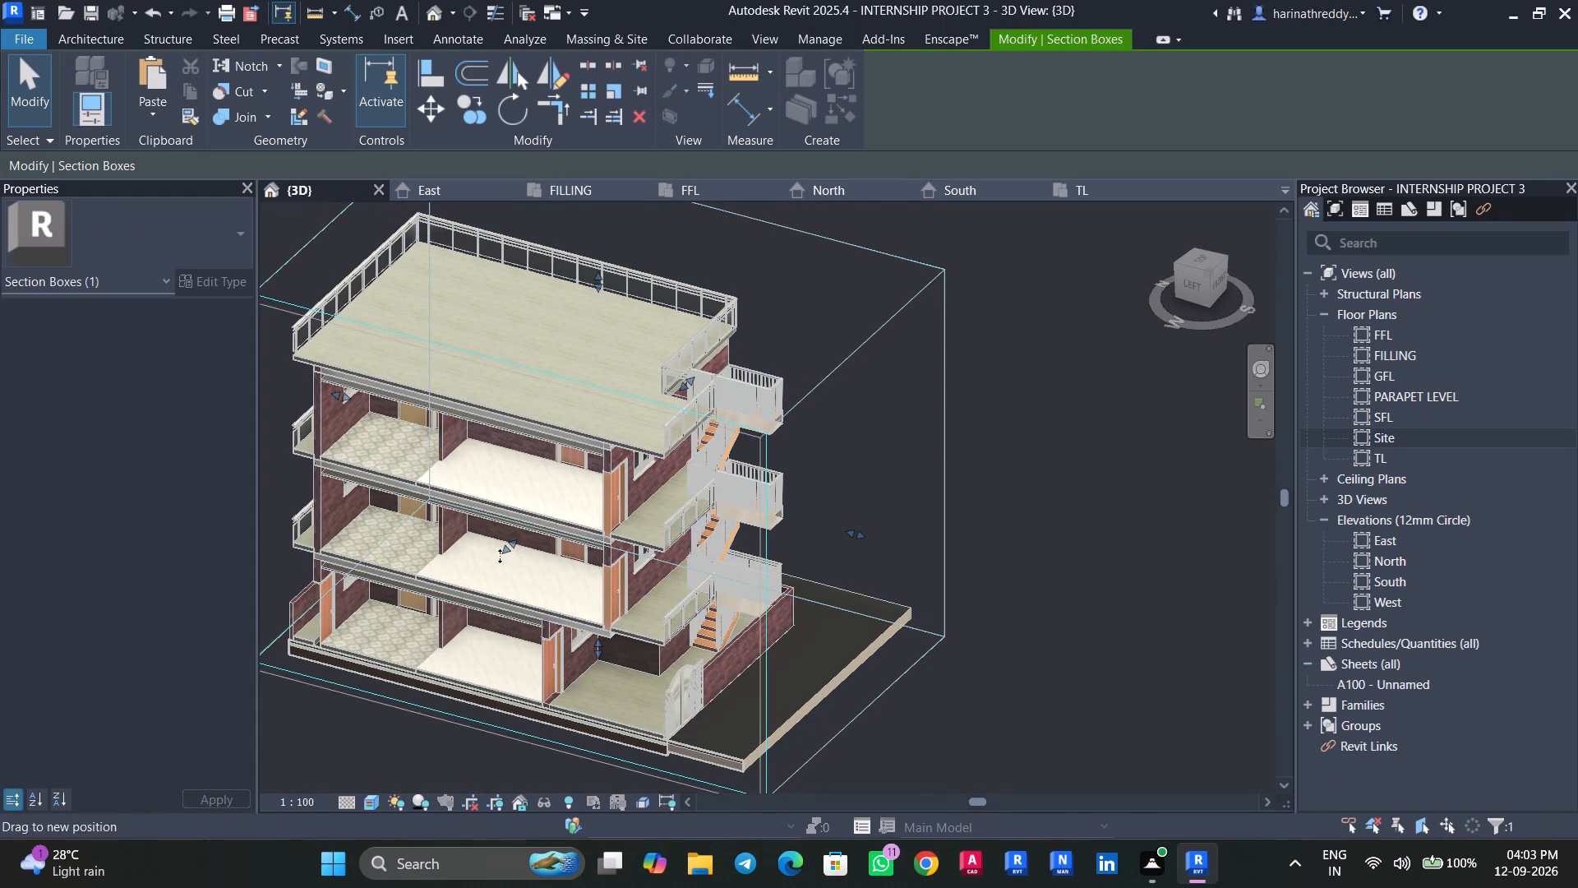
{"action": "left_click_drag", "start_coordinate": [500, 556], "coordinate": [494, 560]}
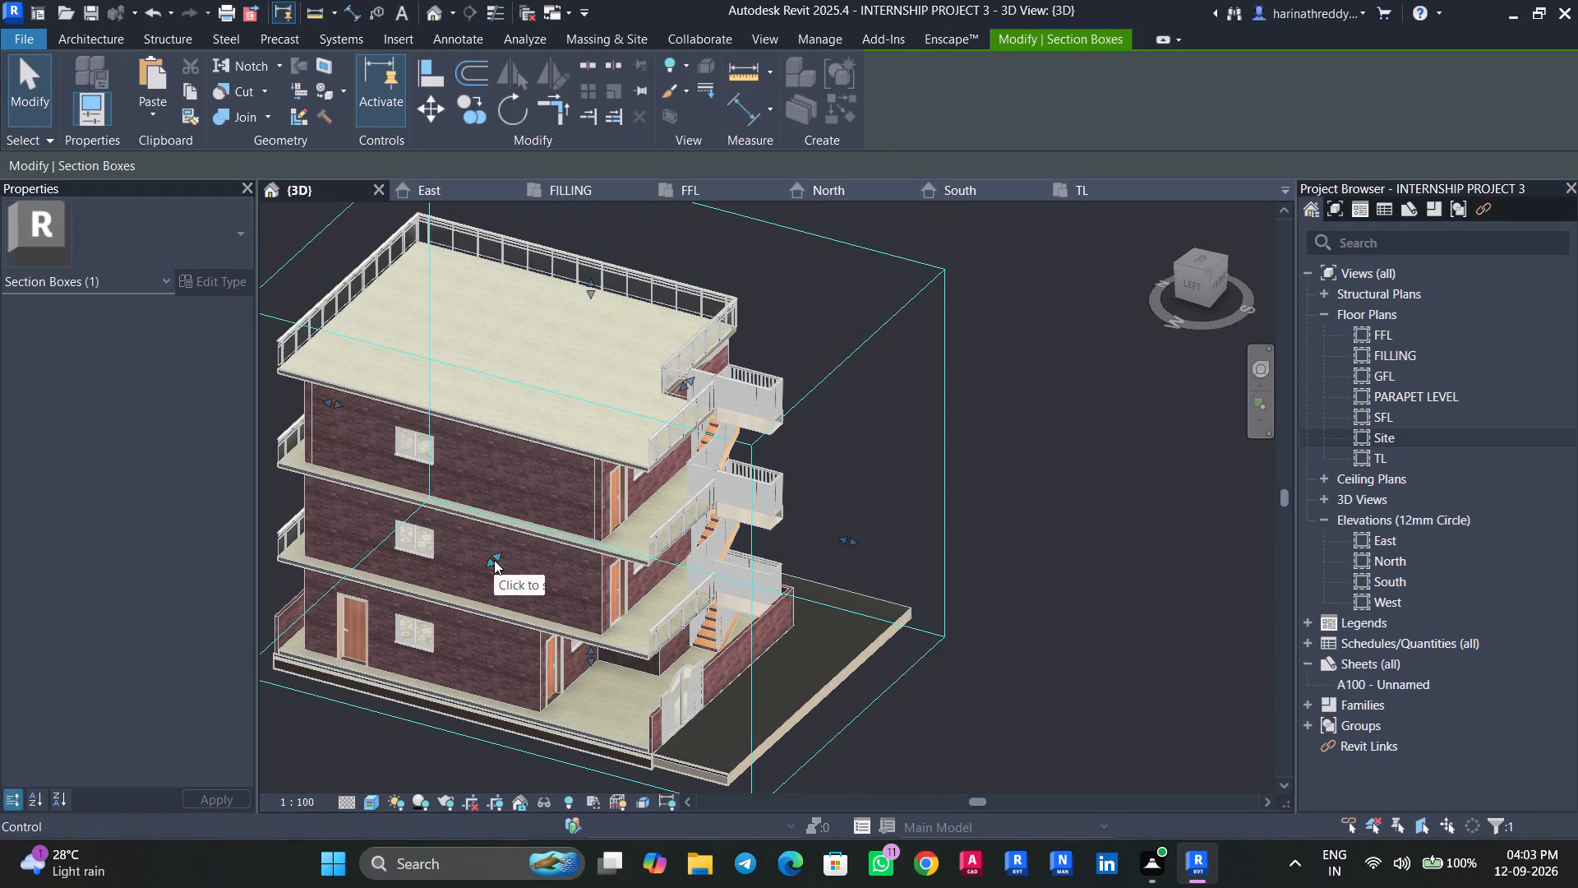
{"action": "left_click_drag", "start_coordinate": [494, 560], "coordinate": [547, 530]}
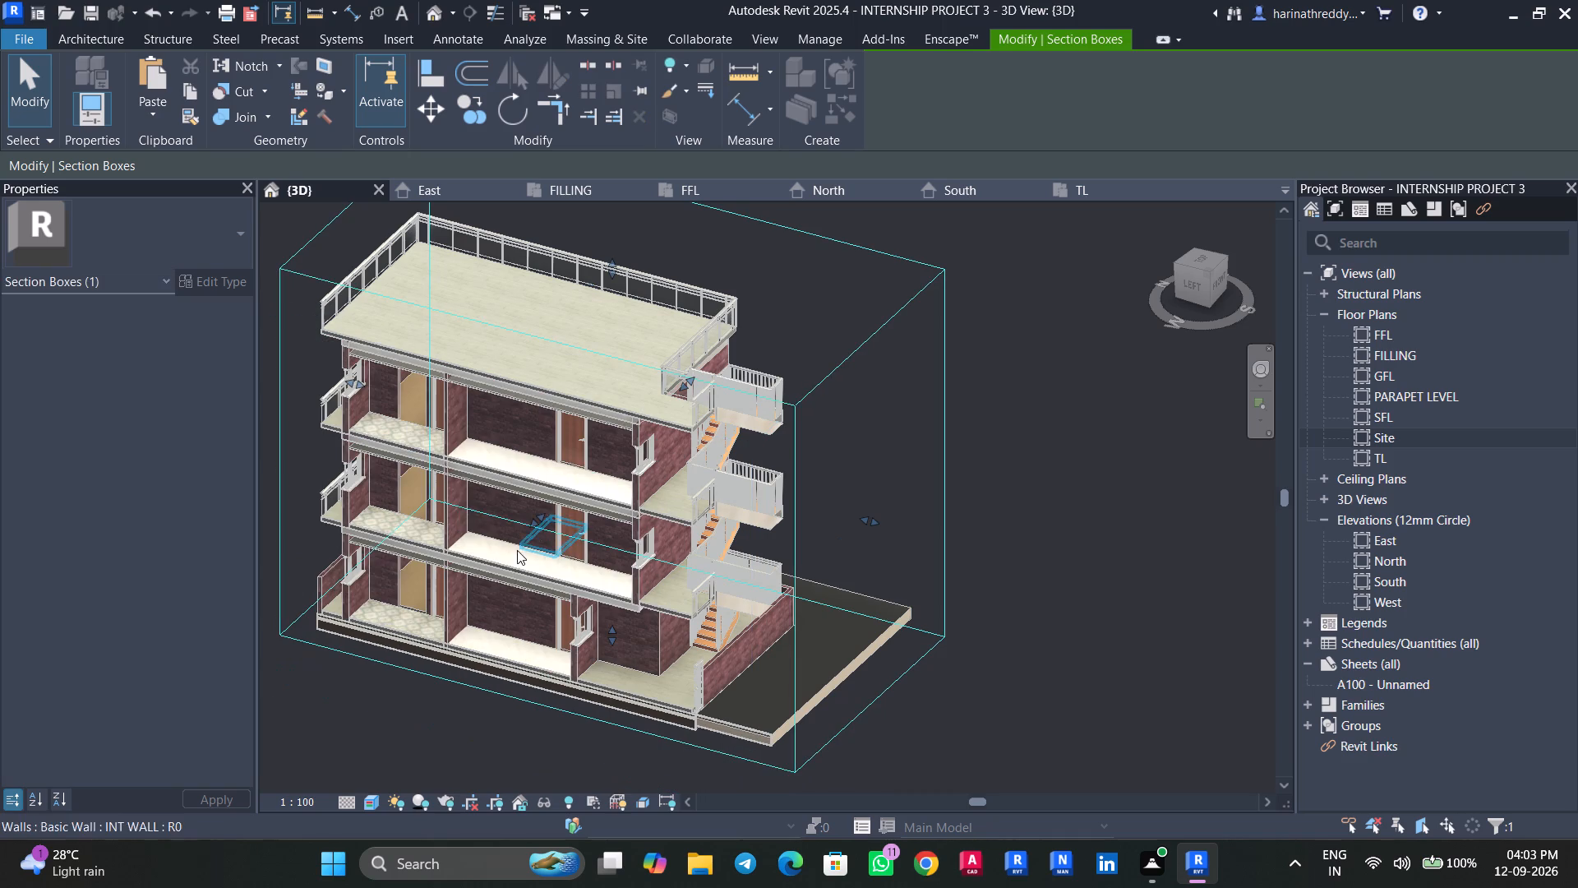
Assign the KITCHEN FLOOR material to the Finish 2 layer of the KITCHEN FLOOR type, with all its floors selected.
{"action": "middle_click_drag", "start_coordinate": [460, 719], "coordinate": [619, 664], "text": "shift"}
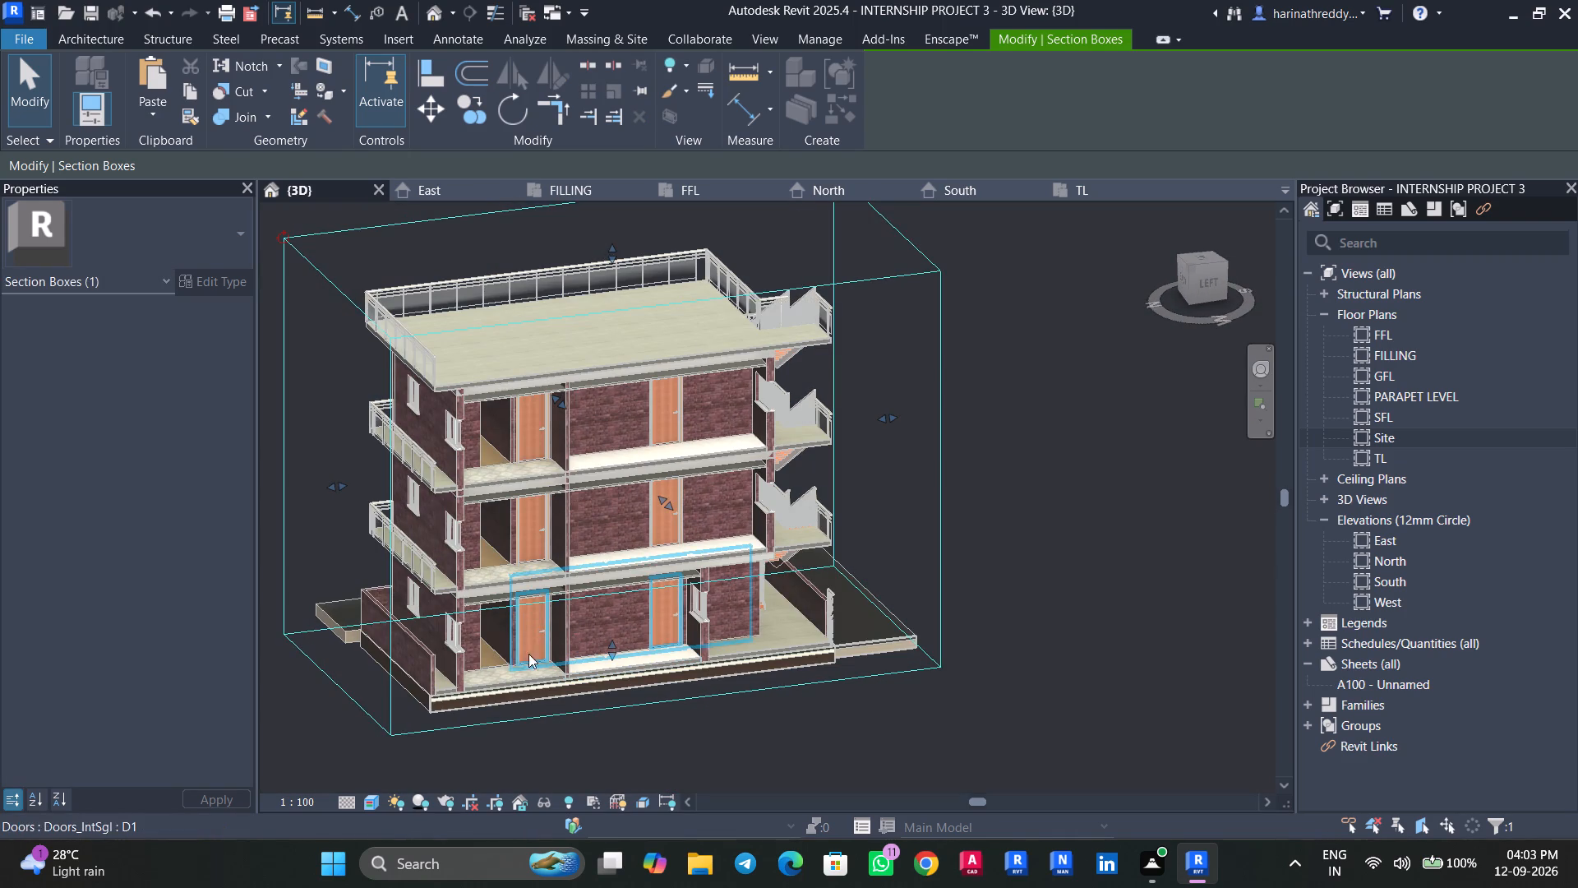
{"action": "left_click", "coordinate": [491, 651]}
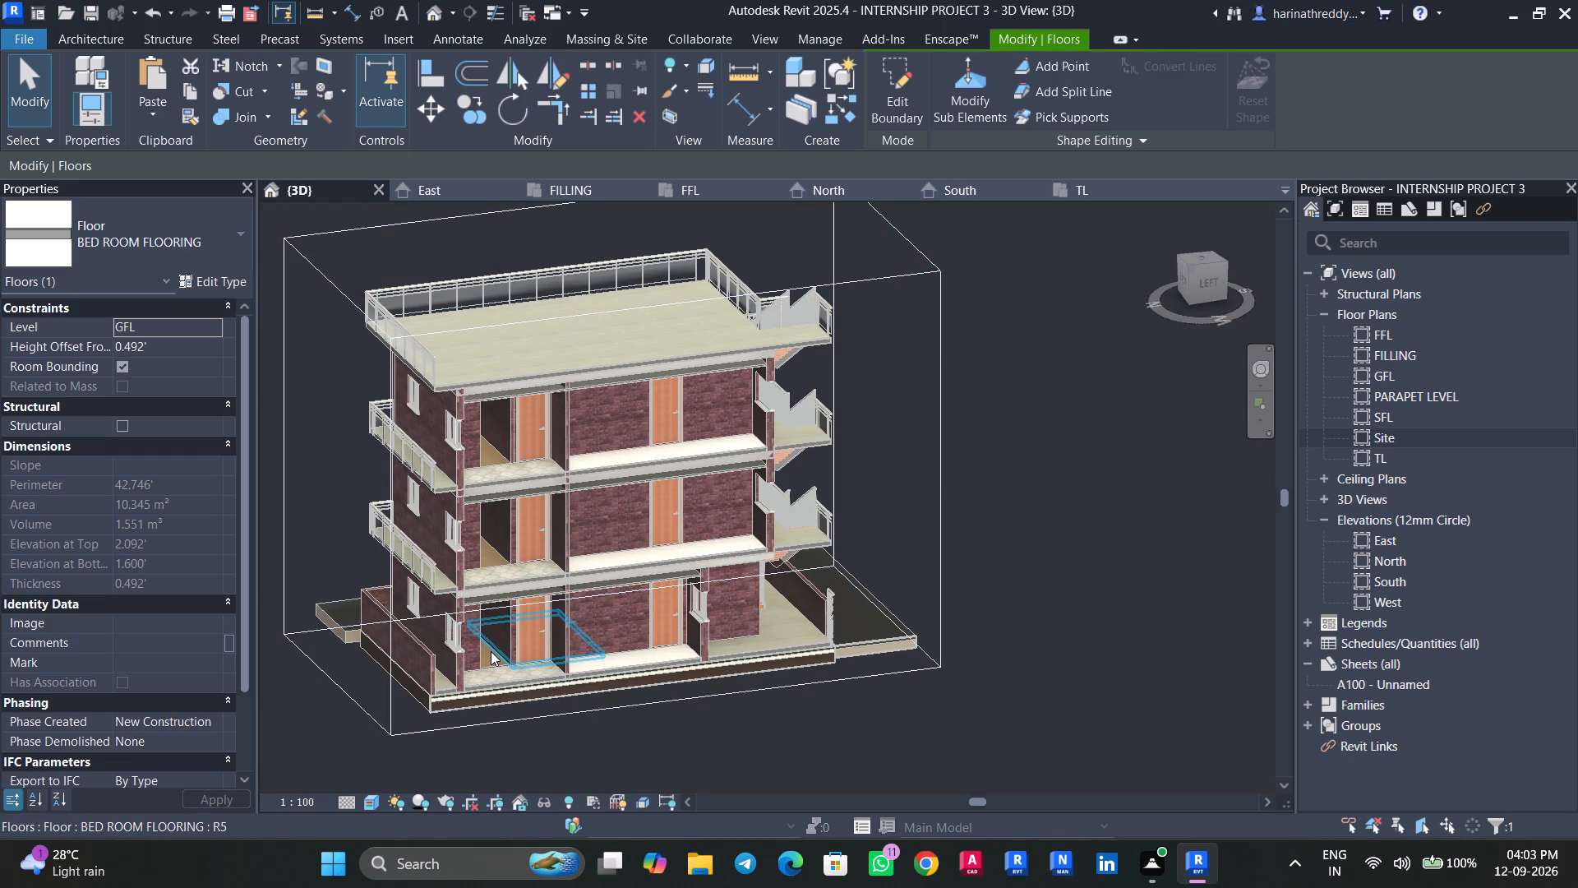
{"action": "middle_click_drag", "start_coordinate": [491, 651], "coordinate": [406, 654], "text": "shift"}
{"action": "key", "text": "Escape"}
{"action": "scroll", "coordinate": [454, 636], "scroll_direction": "up", "scroll_amount": 4}
{"action": "left_click", "coordinate": [455, 636]}
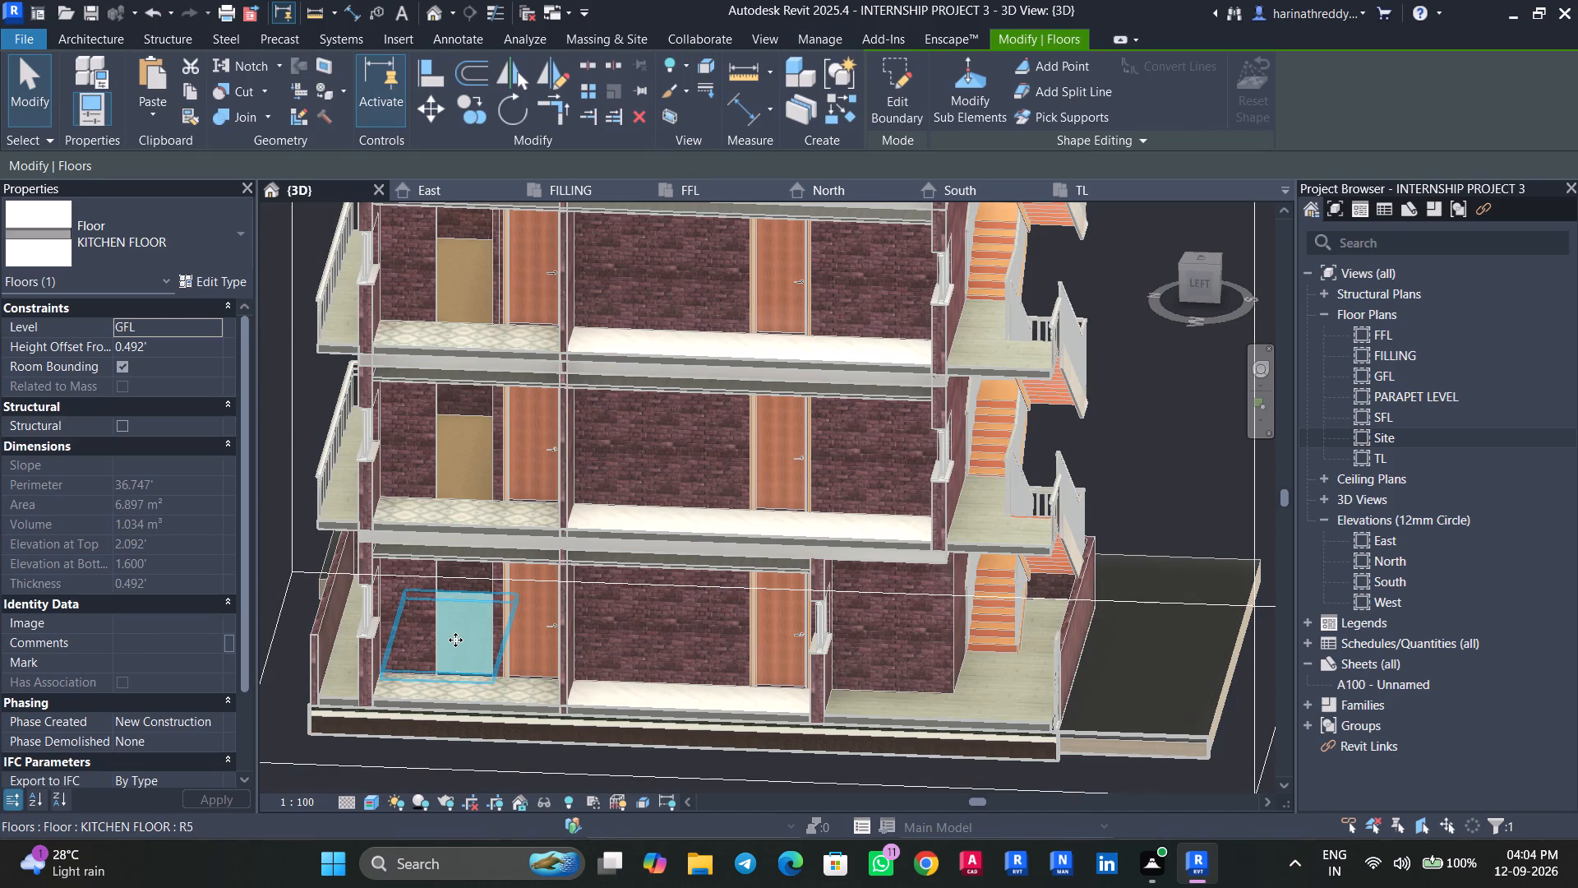
{"action": "type", "text": "SA"}
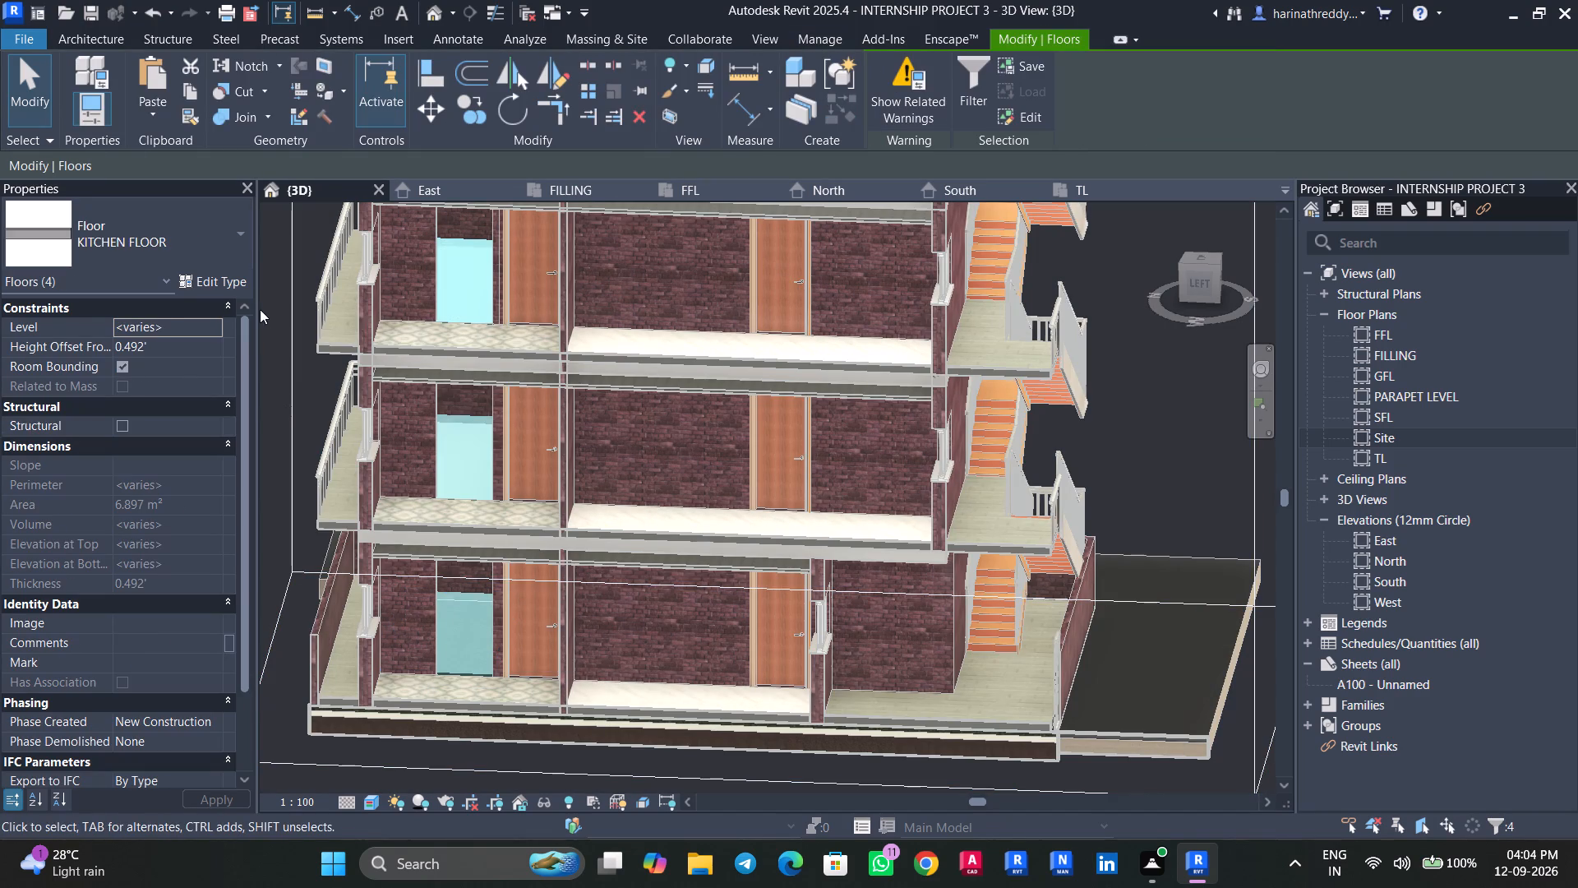
{"action": "left_click", "coordinate": [229, 277]}
{"action": "left_click", "coordinate": [990, 381]}
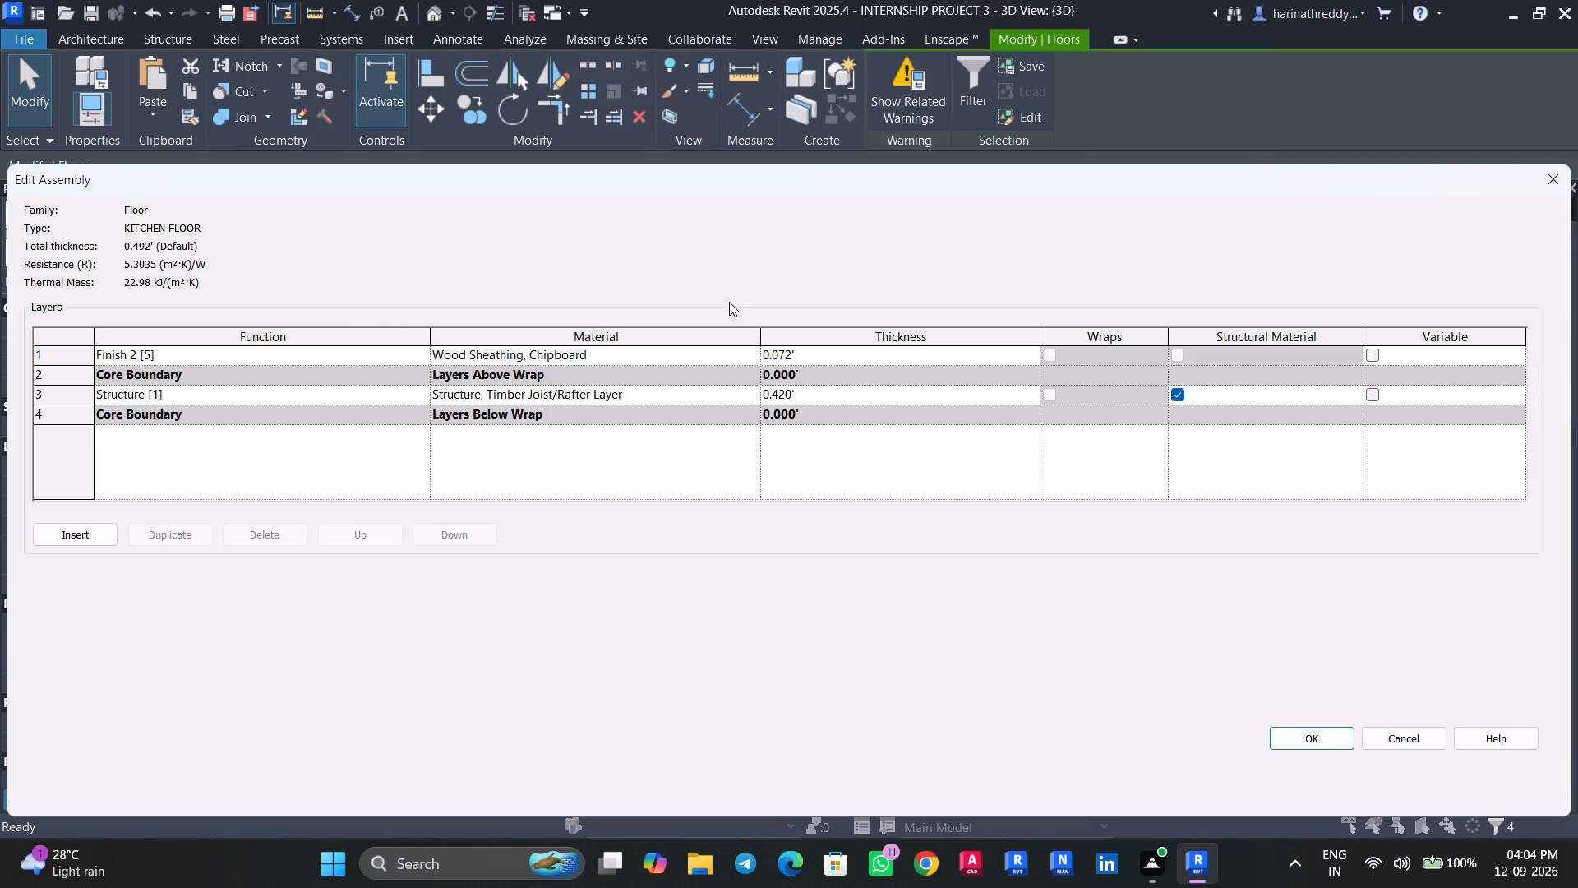
{"action": "left_click", "coordinate": [756, 355]}
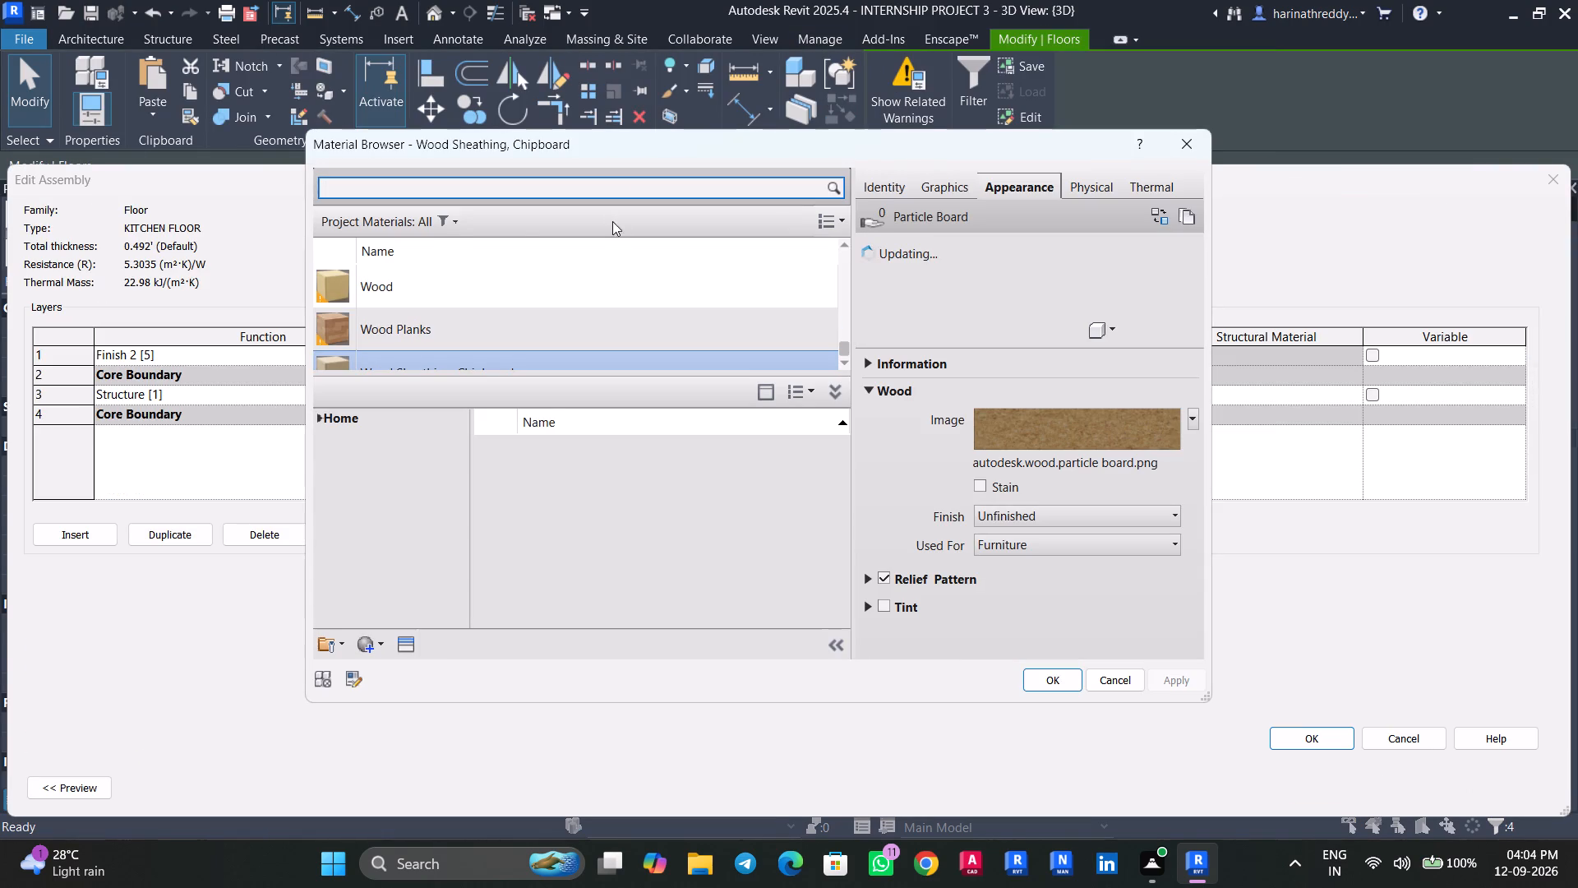
{"action": "type", "text": "KITCHEN"}
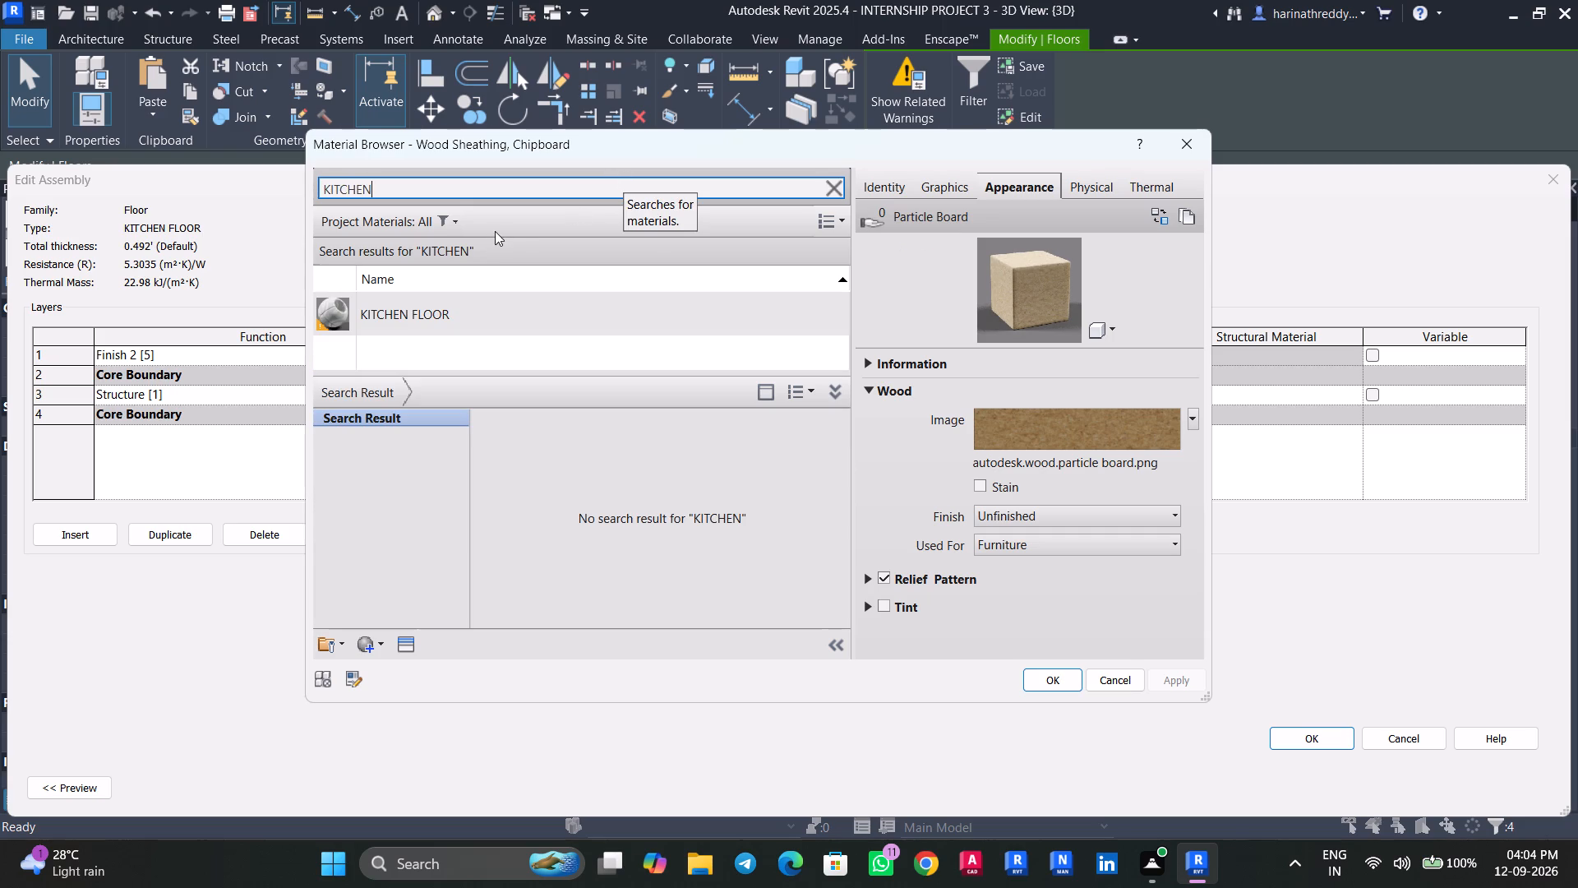
{"action": "left_click", "coordinate": [485, 320]}
{"action": "left_click", "coordinate": [1064, 676]}
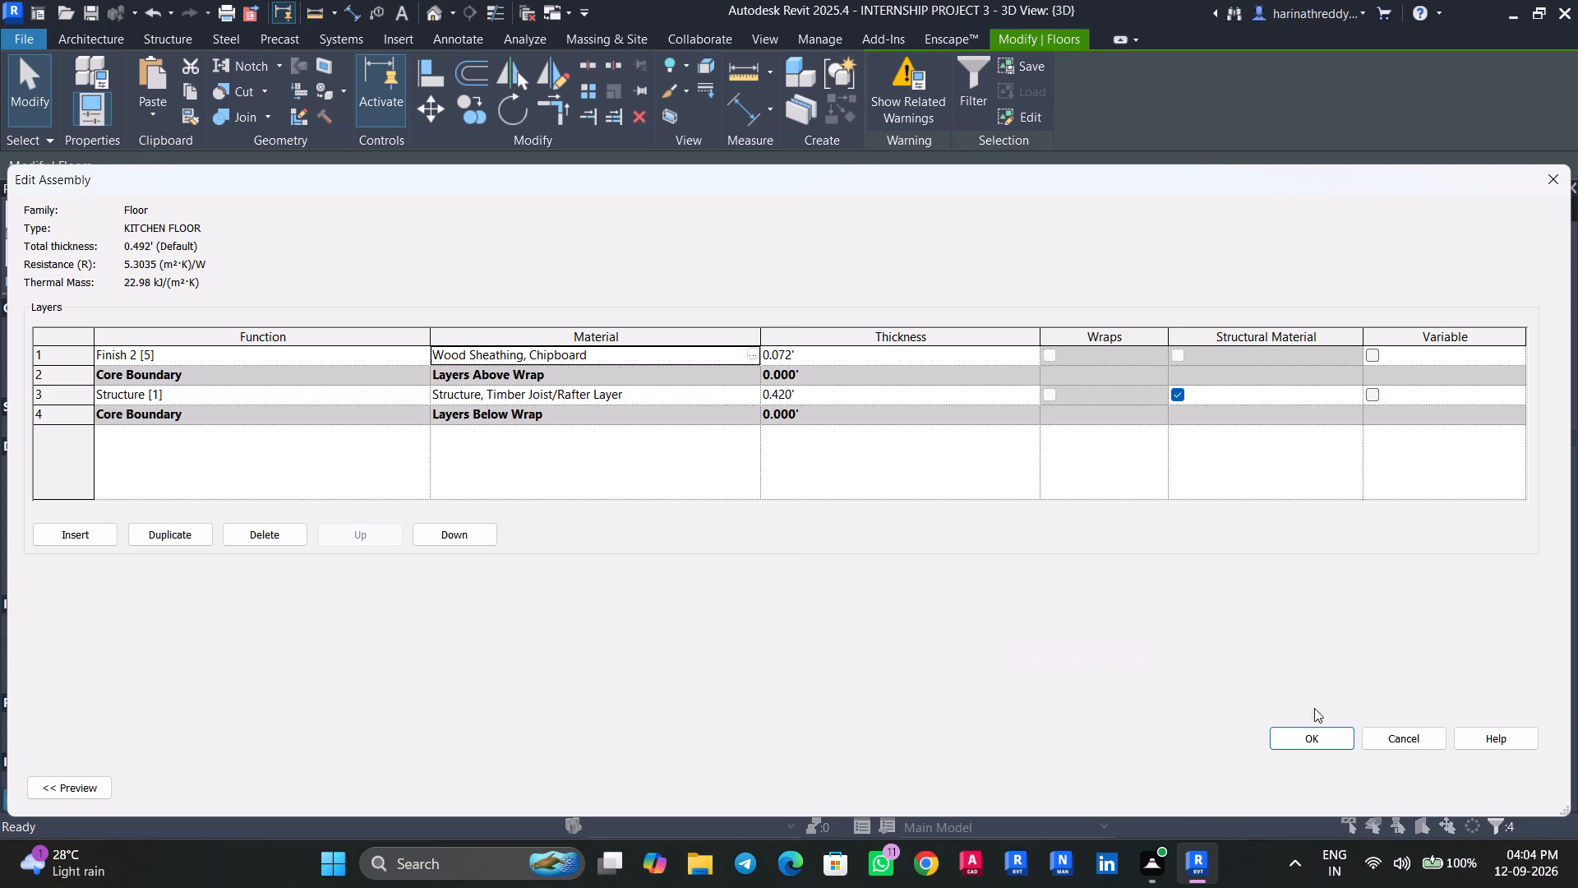
{"action": "left_click", "coordinate": [1333, 728]}
{"action": "left_click", "coordinate": [1536, 770]}
{"action": "left_click", "coordinate": [1533, 778]}
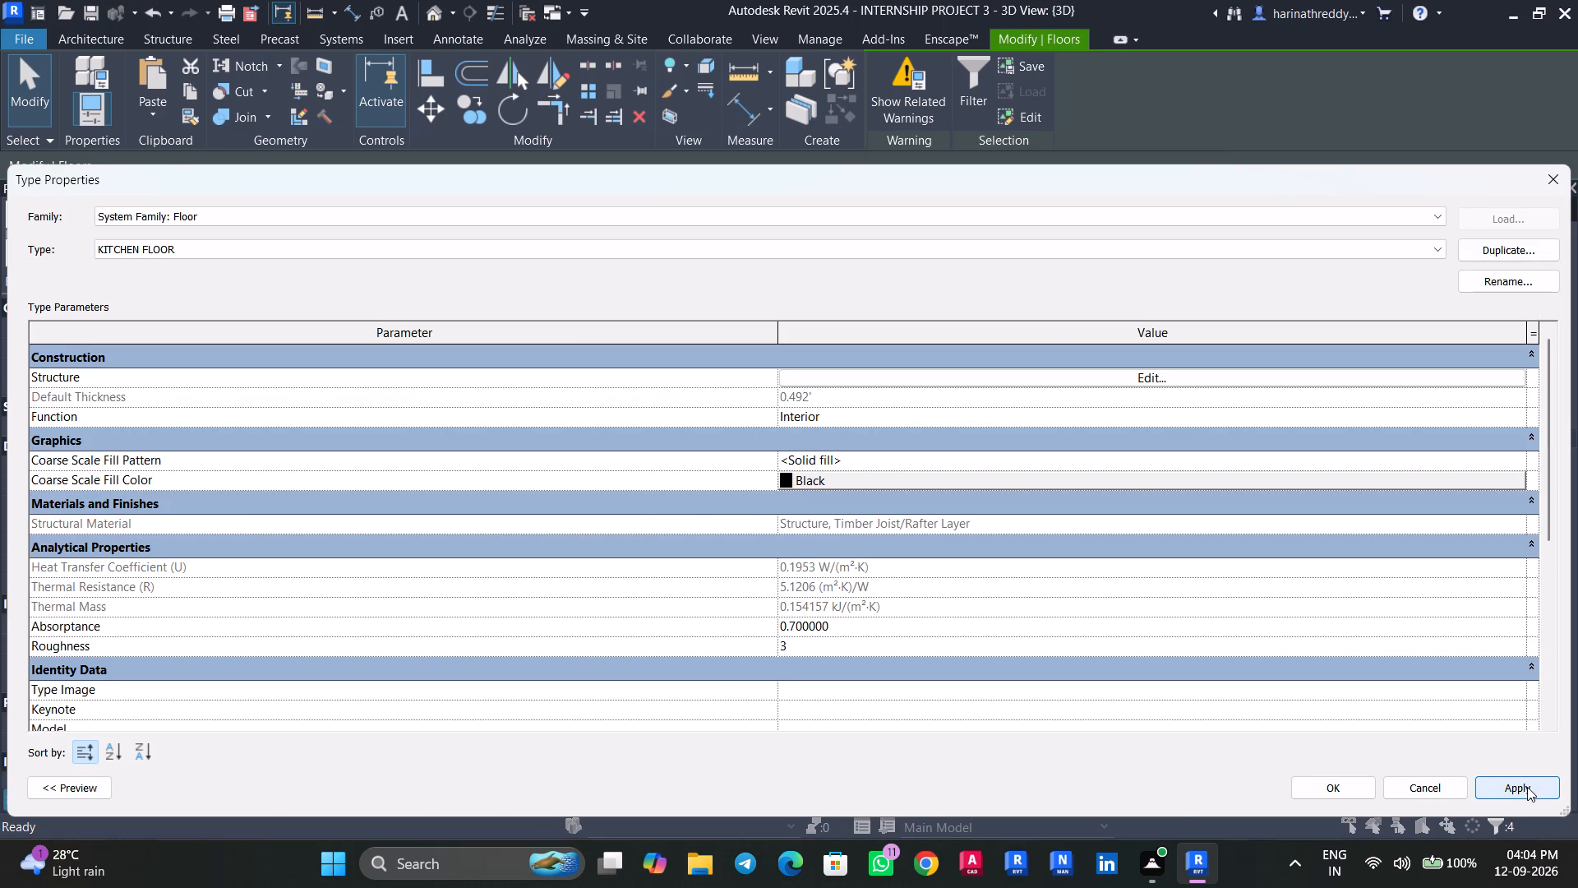
{"action": "left_click", "coordinate": [1525, 787]}
{"action": "left_click", "coordinate": [1517, 789]}
{"action": "left_click", "coordinate": [1298, 790]}
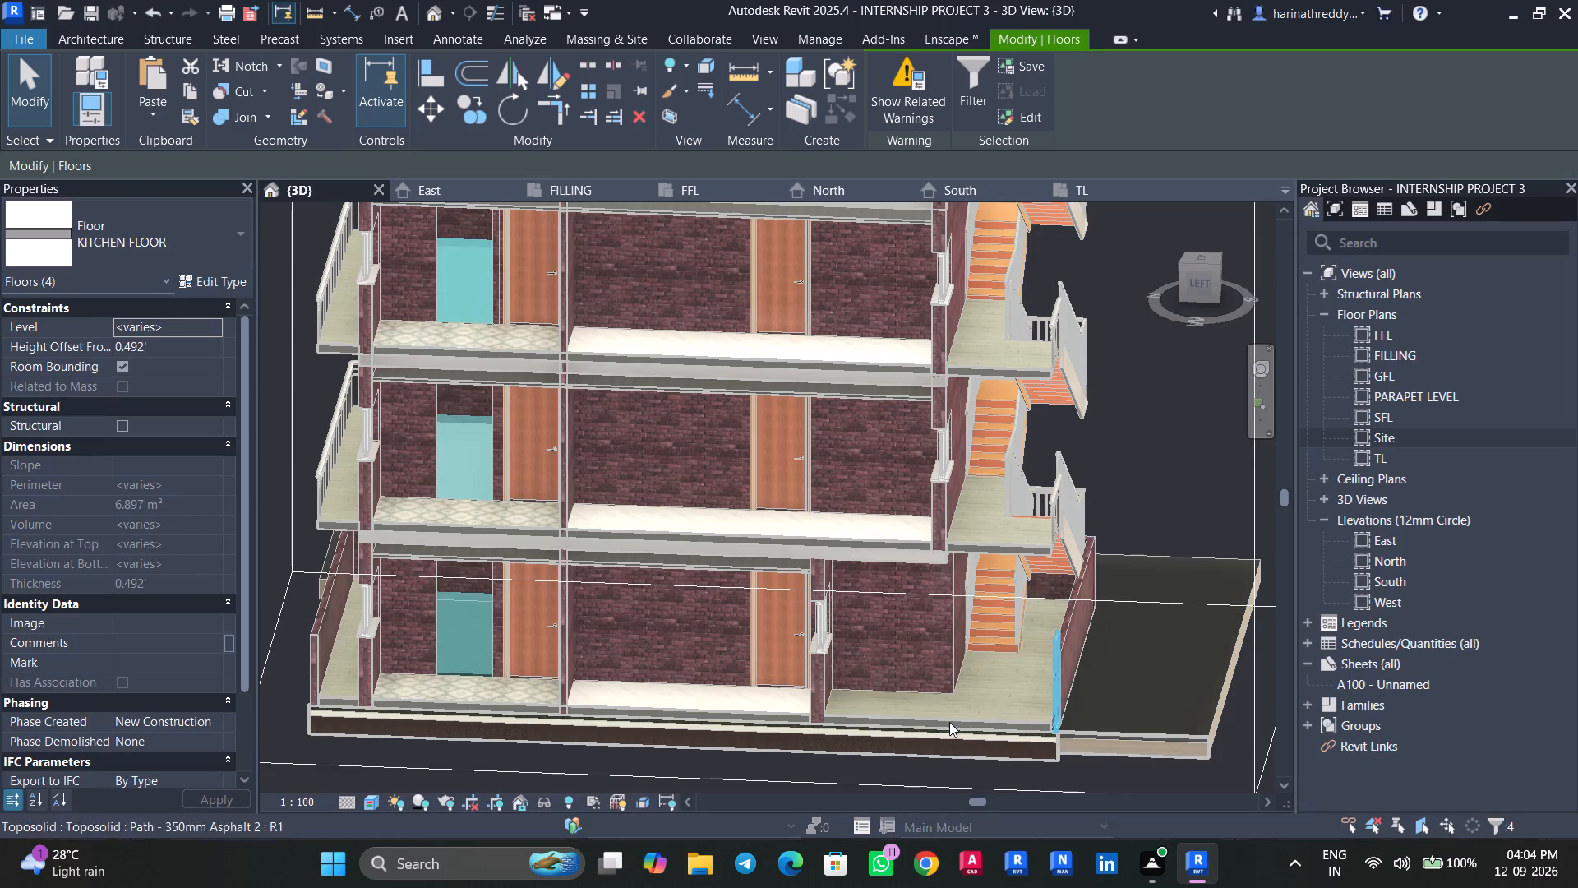
{"action": "key", "text": "Escape"}
{"action": "key", "text": "Escape"}
Examine the kitchen, dining and hall floor finishes up close through the cut left facade.
{"action": "scroll", "coordinate": [415, 703], "scroll_direction": "up", "scroll_amount": 9}
{"action": "scroll", "coordinate": [504, 661], "scroll_direction": "up", "scroll_amount": 1, "text": "shift"}
{"action": "middle_click_drag", "start_coordinate": [504, 661], "coordinate": [505, 719], "text": "shift"}
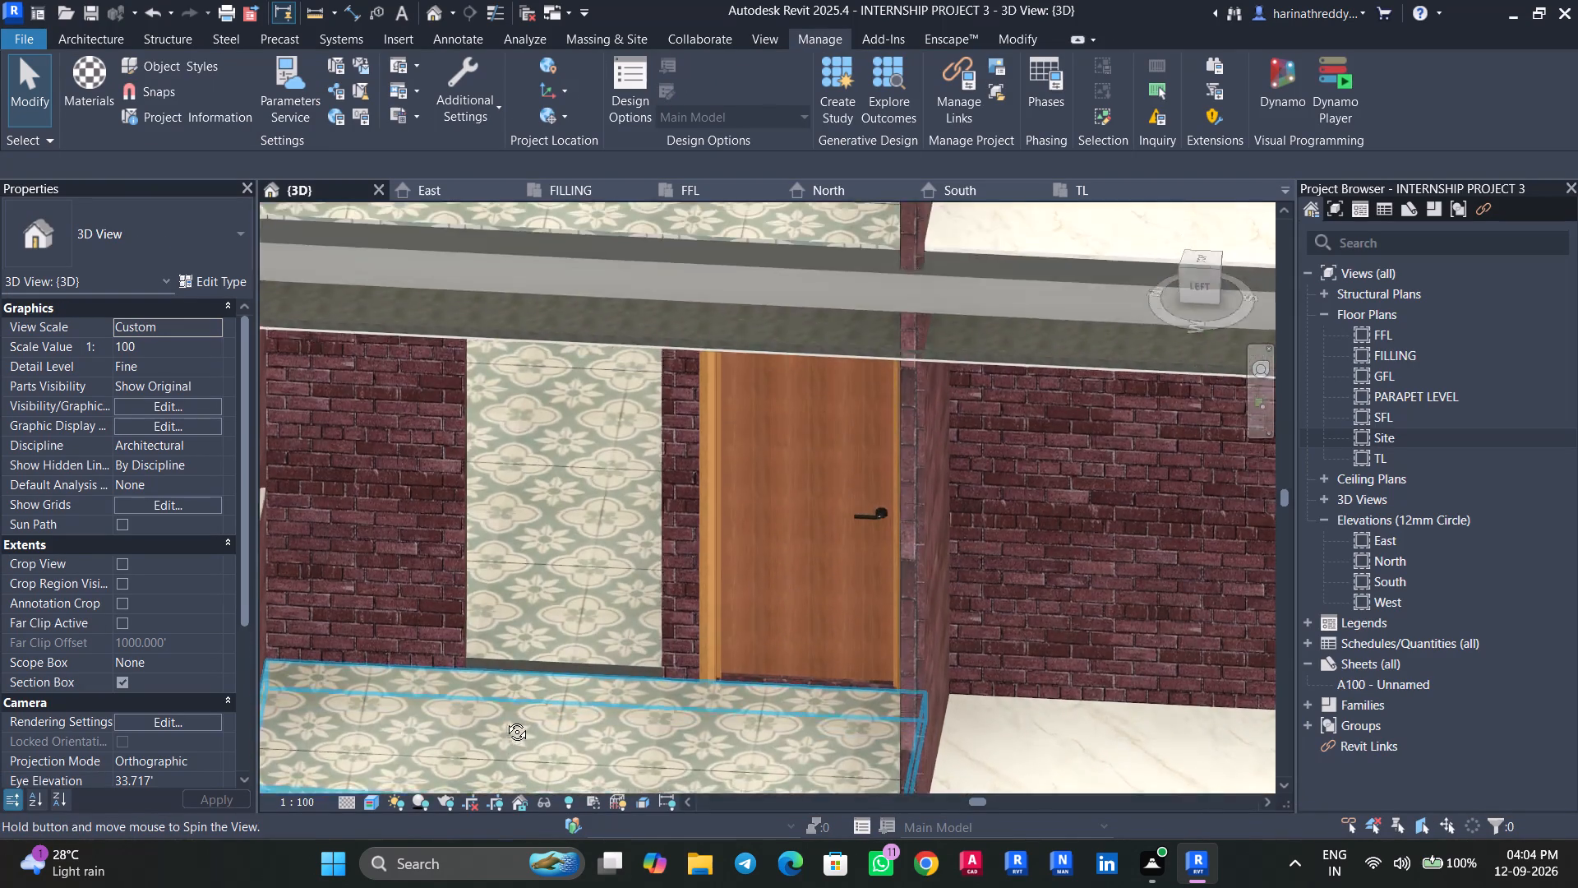
{"action": "middle_click_drag", "start_coordinate": [505, 719], "coordinate": [515, 757], "text": "shift"}
{"action": "scroll", "coordinate": [516, 750], "scroll_direction": "down", "scroll_amount": 8}
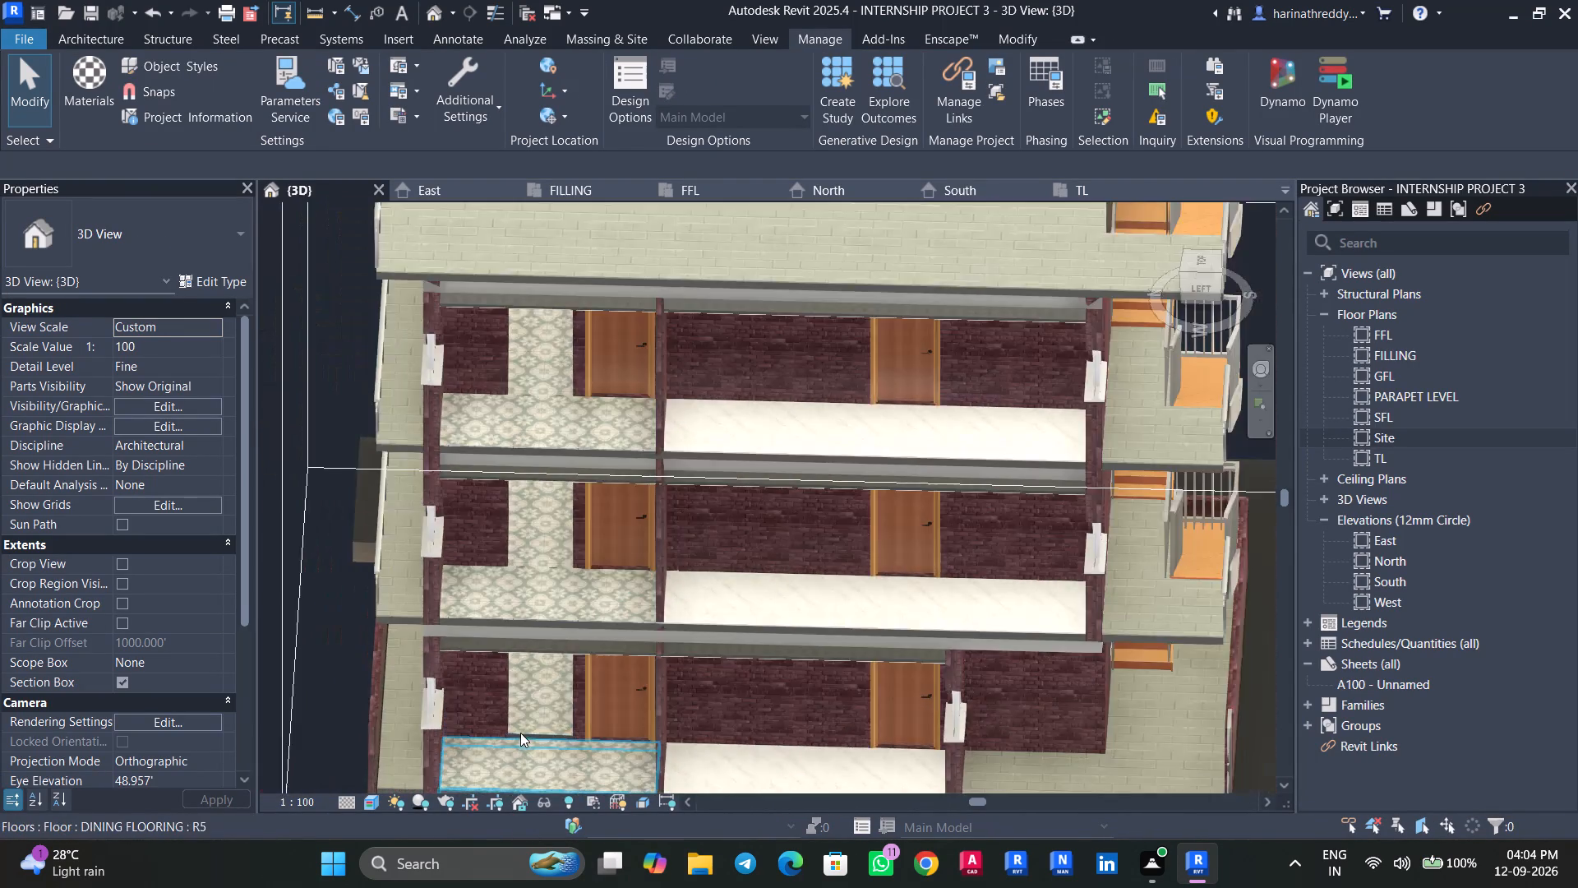
{"action": "scroll", "coordinate": [520, 733], "scroll_direction": "down", "scroll_amount": 3}
{"action": "middle_click_drag", "start_coordinate": [524, 730], "coordinate": [534, 678], "text": "shift"}
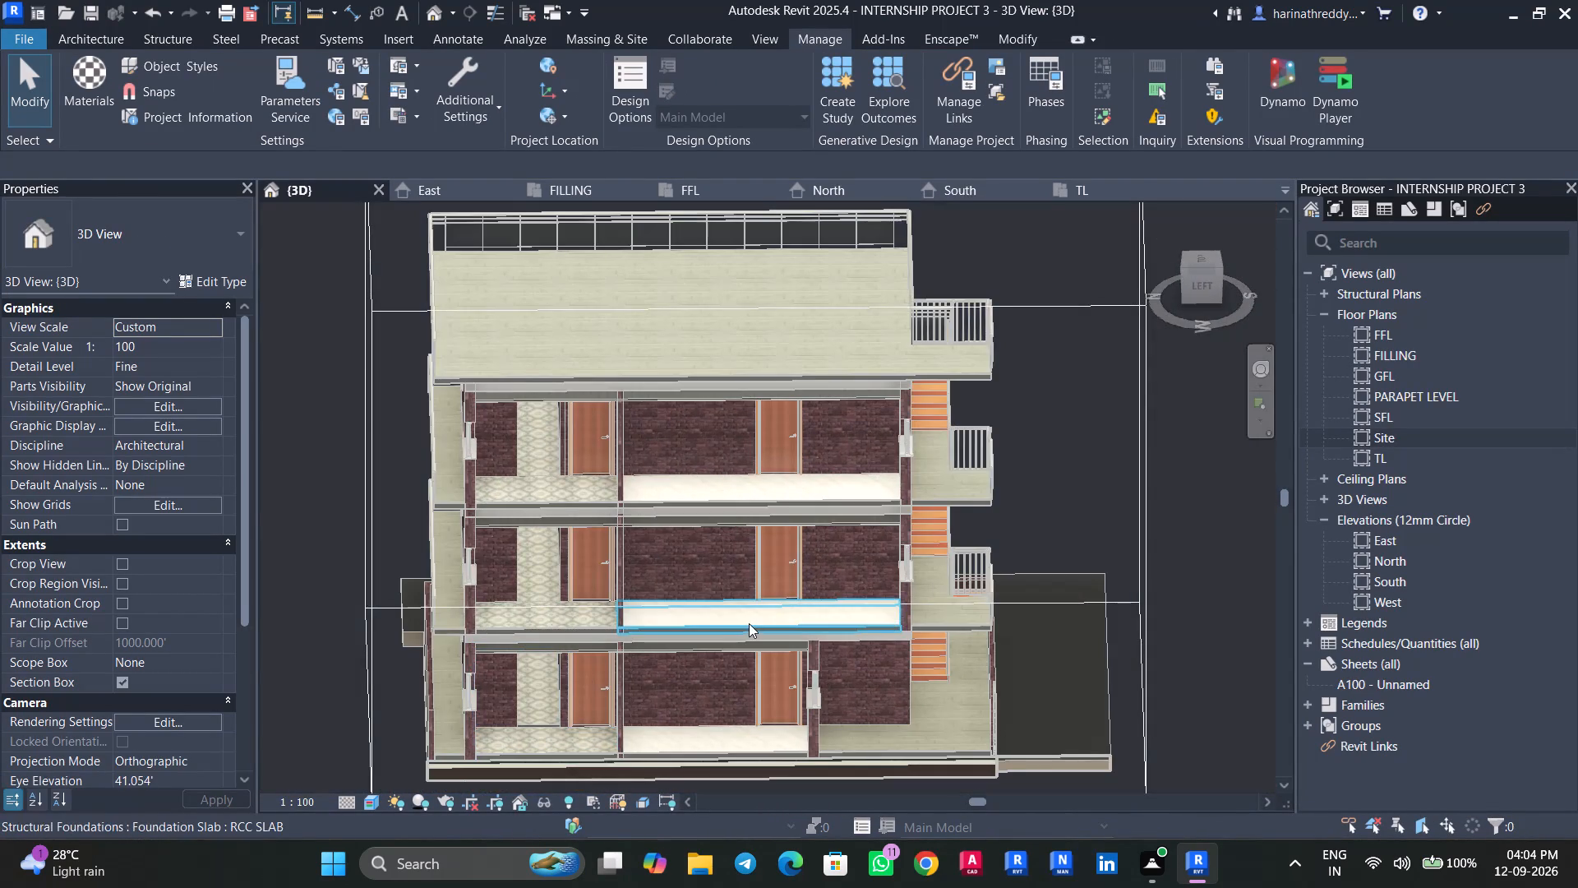
{"action": "scroll", "coordinate": [759, 612], "scroll_direction": "up", "scroll_amount": 9}
{"action": "scroll", "coordinate": [818, 622], "scroll_direction": "down", "scroll_amount": 1}
{"action": "scroll", "coordinate": [818, 622], "scroll_direction": "up", "scroll_amount": 2}
{"action": "scroll", "coordinate": [532, 678], "scroll_direction": "down", "scroll_amount": 9}
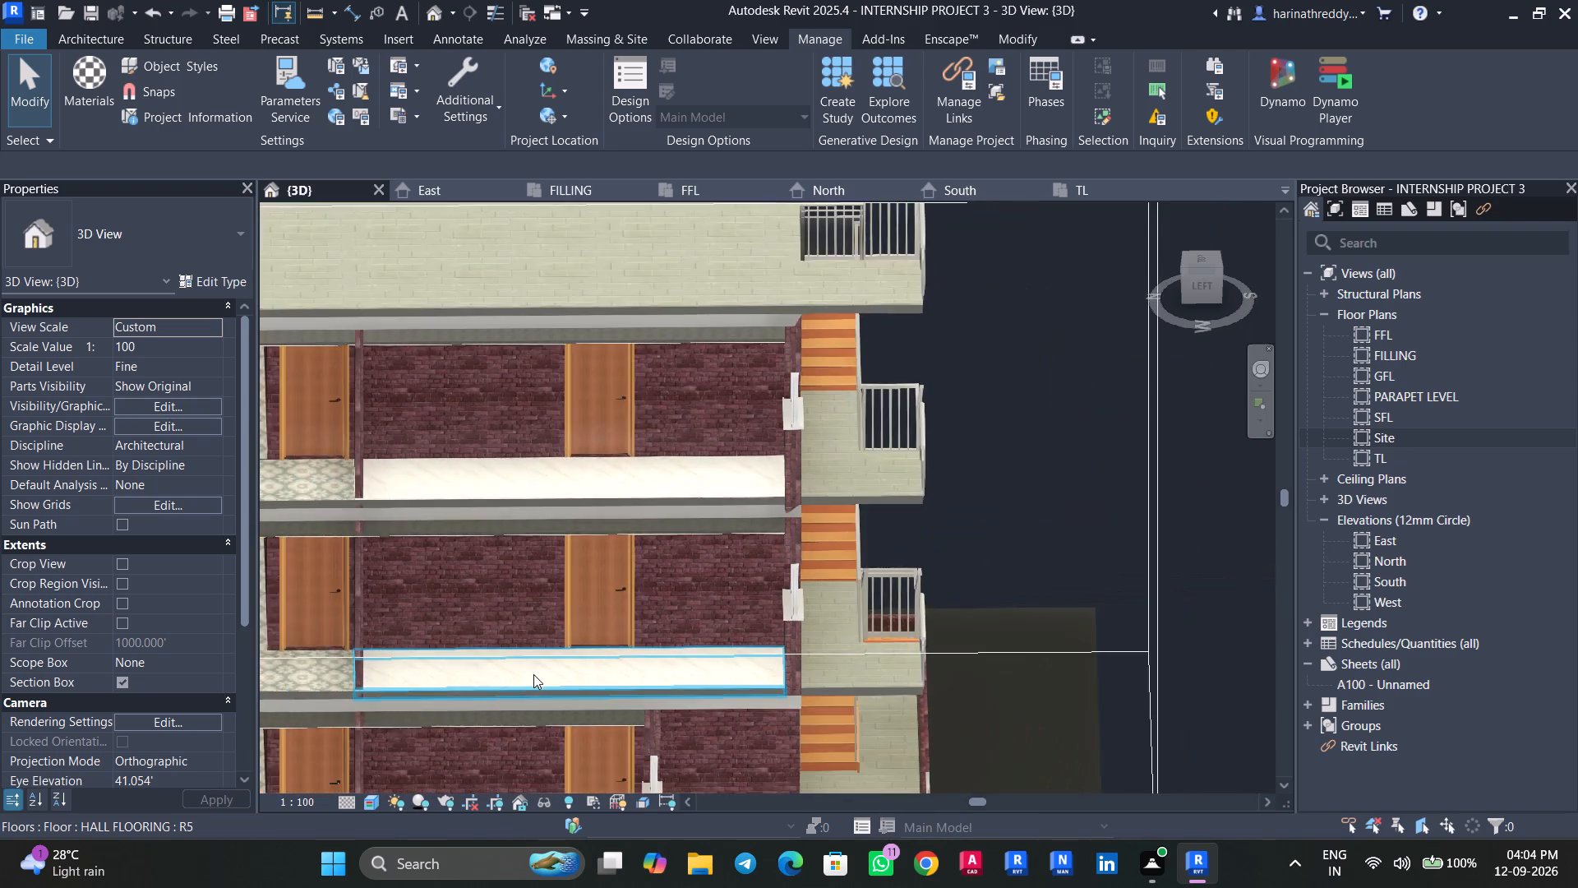
{"action": "scroll", "coordinate": [533, 674], "scroll_direction": "down", "scroll_amount": 5}
Move the section box's right-facade face into the building, cutting through the bedrooms, bathrooms and kitchens on all storeys.
{"action": "middle_click_drag", "start_coordinate": [939, 606], "coordinate": [765, 673], "text": "shift"}
{"action": "left_click", "coordinate": [776, 650]}
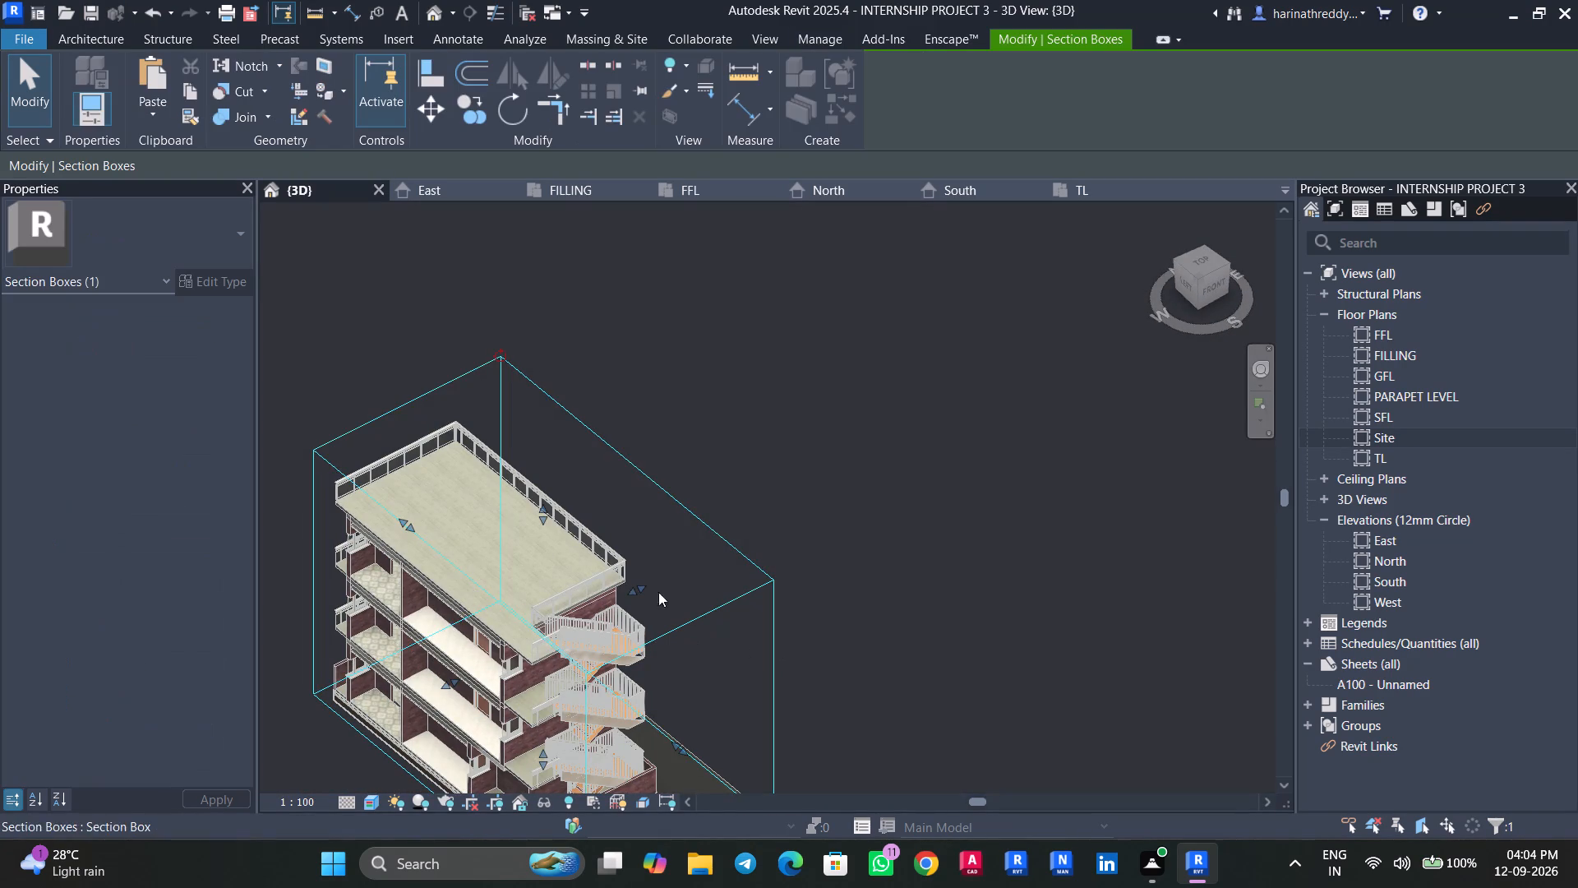
{"action": "left_click_drag", "start_coordinate": [638, 592], "coordinate": [592, 614]}
{"action": "middle_click_drag", "start_coordinate": [835, 654], "coordinate": [510, 692], "text": "shift"}
{"action": "left_click_drag", "start_coordinate": [561, 703], "coordinate": [538, 682]}
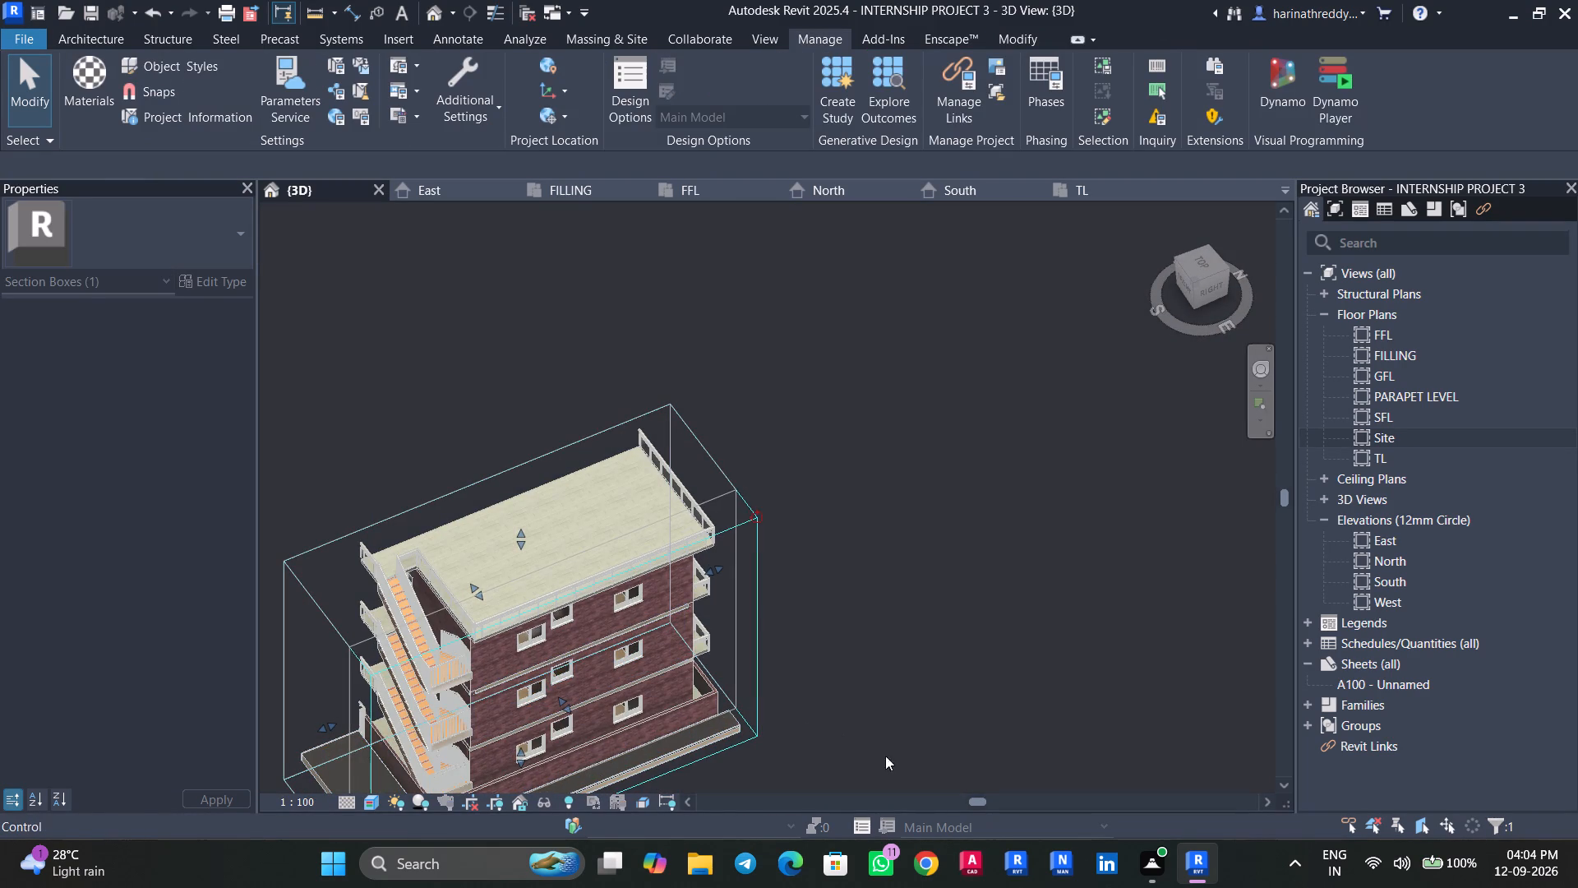
{"action": "middle_click_drag", "start_coordinate": [859, 742], "coordinate": [835, 572], "text": "shift"}
{"action": "middle_click_drag", "start_coordinate": [843, 572], "coordinate": [1062, 470]}
{"action": "middle_click_drag", "start_coordinate": [1082, 482], "coordinate": [1066, 497], "text": "shift"}
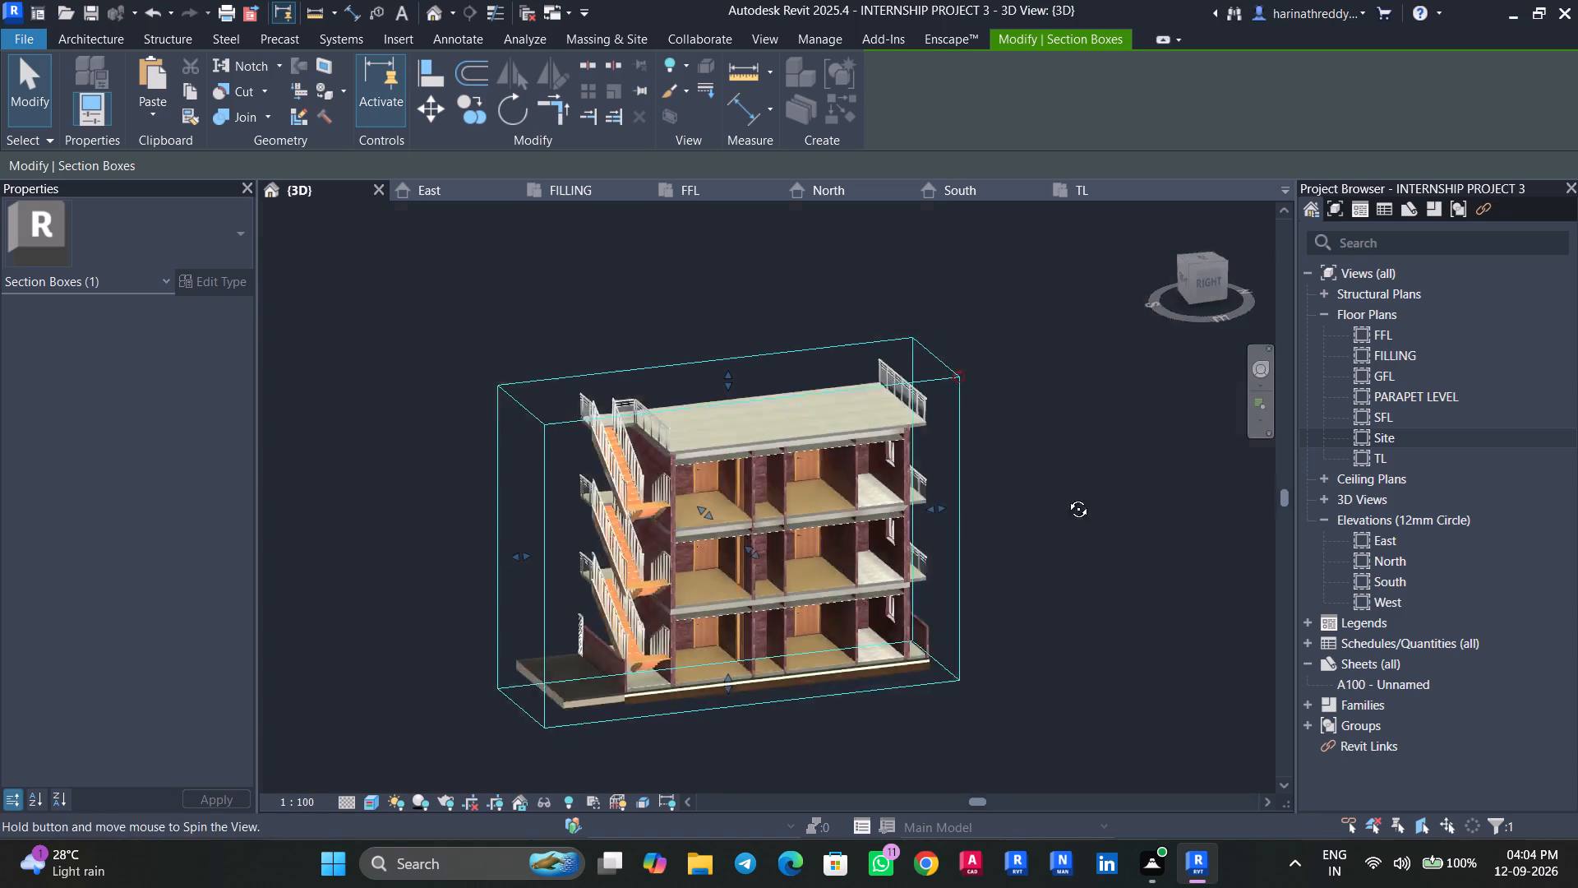
{"action": "middle_click_drag", "start_coordinate": [1066, 497], "coordinate": [1039, 500], "text": "shift"}
Choose the BEDROOM FLOOR material for the Finish 2 layer of the BED ROOM FLOORING type, with all its floors selected.
{"action": "scroll", "coordinate": [750, 539], "scroll_direction": "up", "scroll_amount": 4}
{"action": "left_click", "coordinate": [661, 507]}
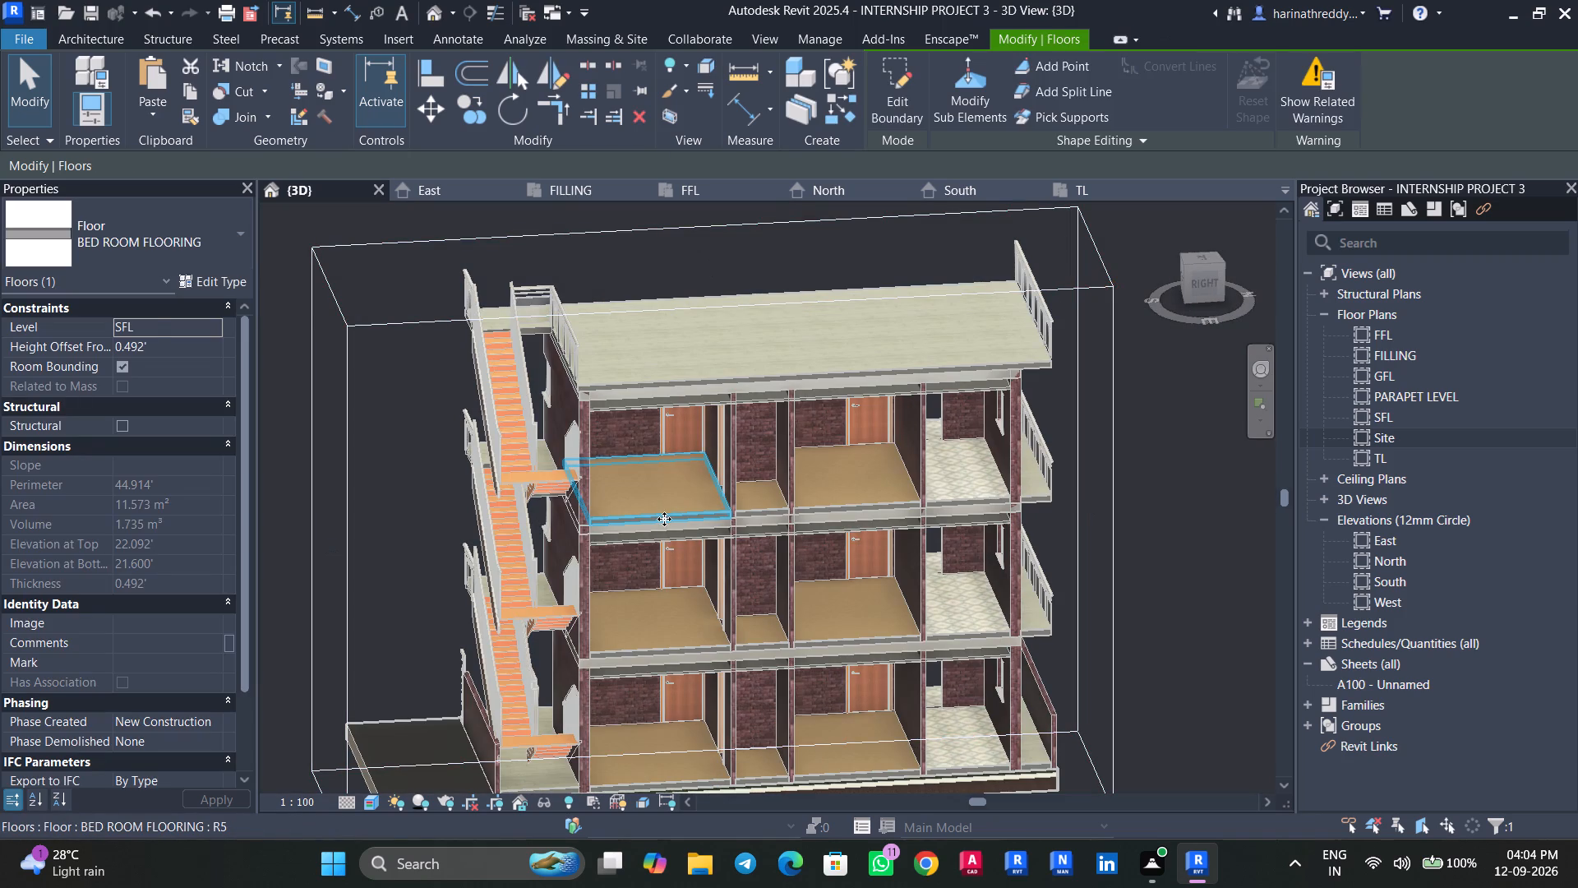
{"action": "type", "text": "SA"}
{"action": "left_click", "coordinate": [222, 279]}
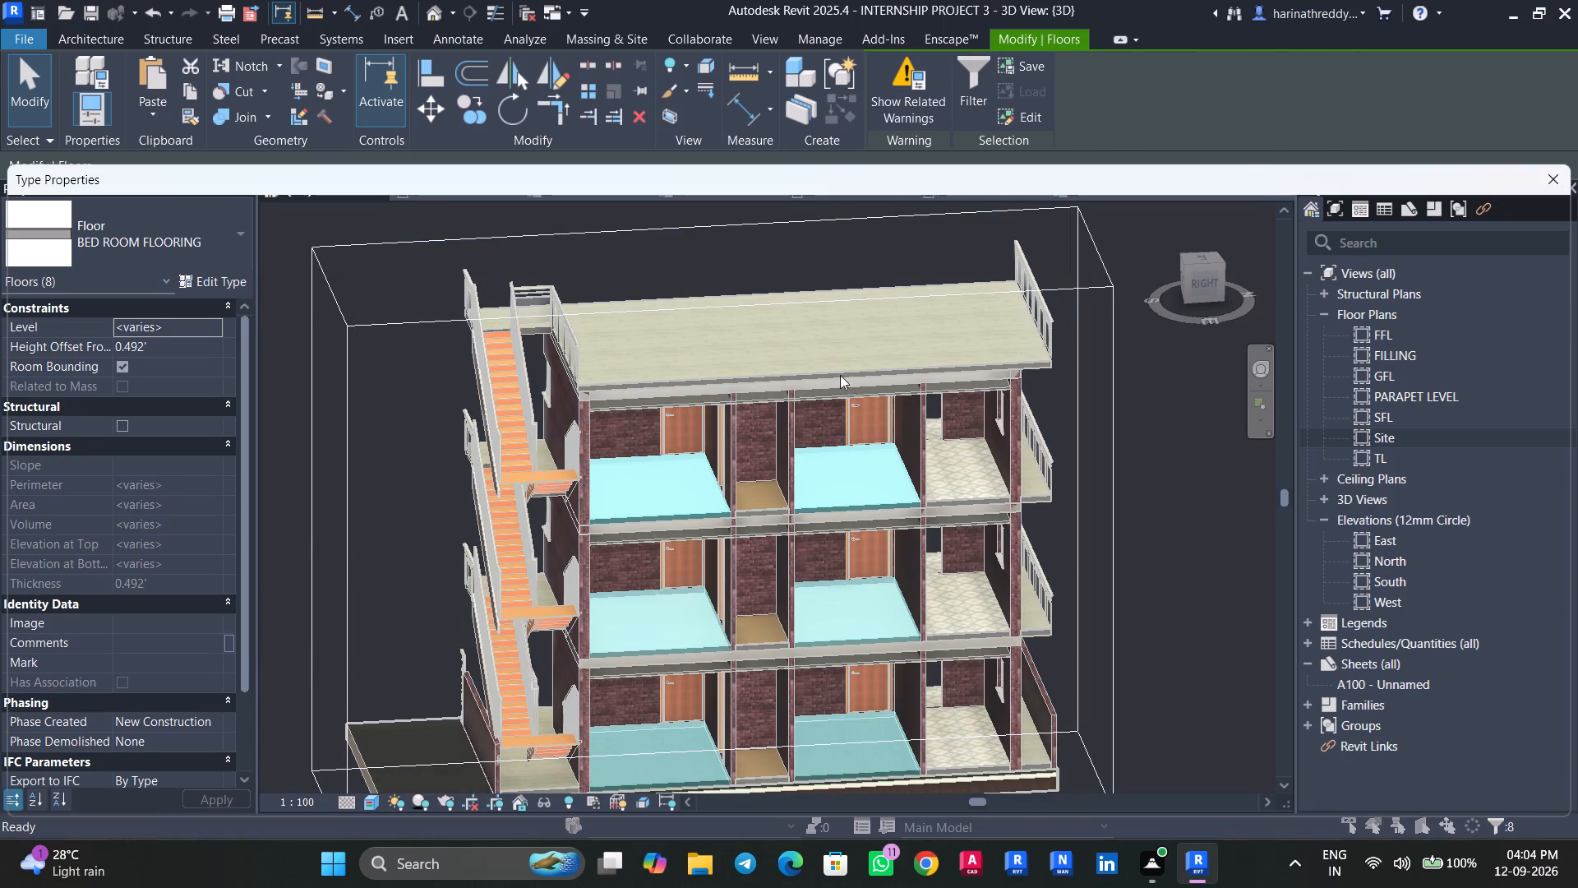
{"action": "left_click", "coordinate": [881, 380]}
{"action": "left_click", "coordinate": [758, 354]}
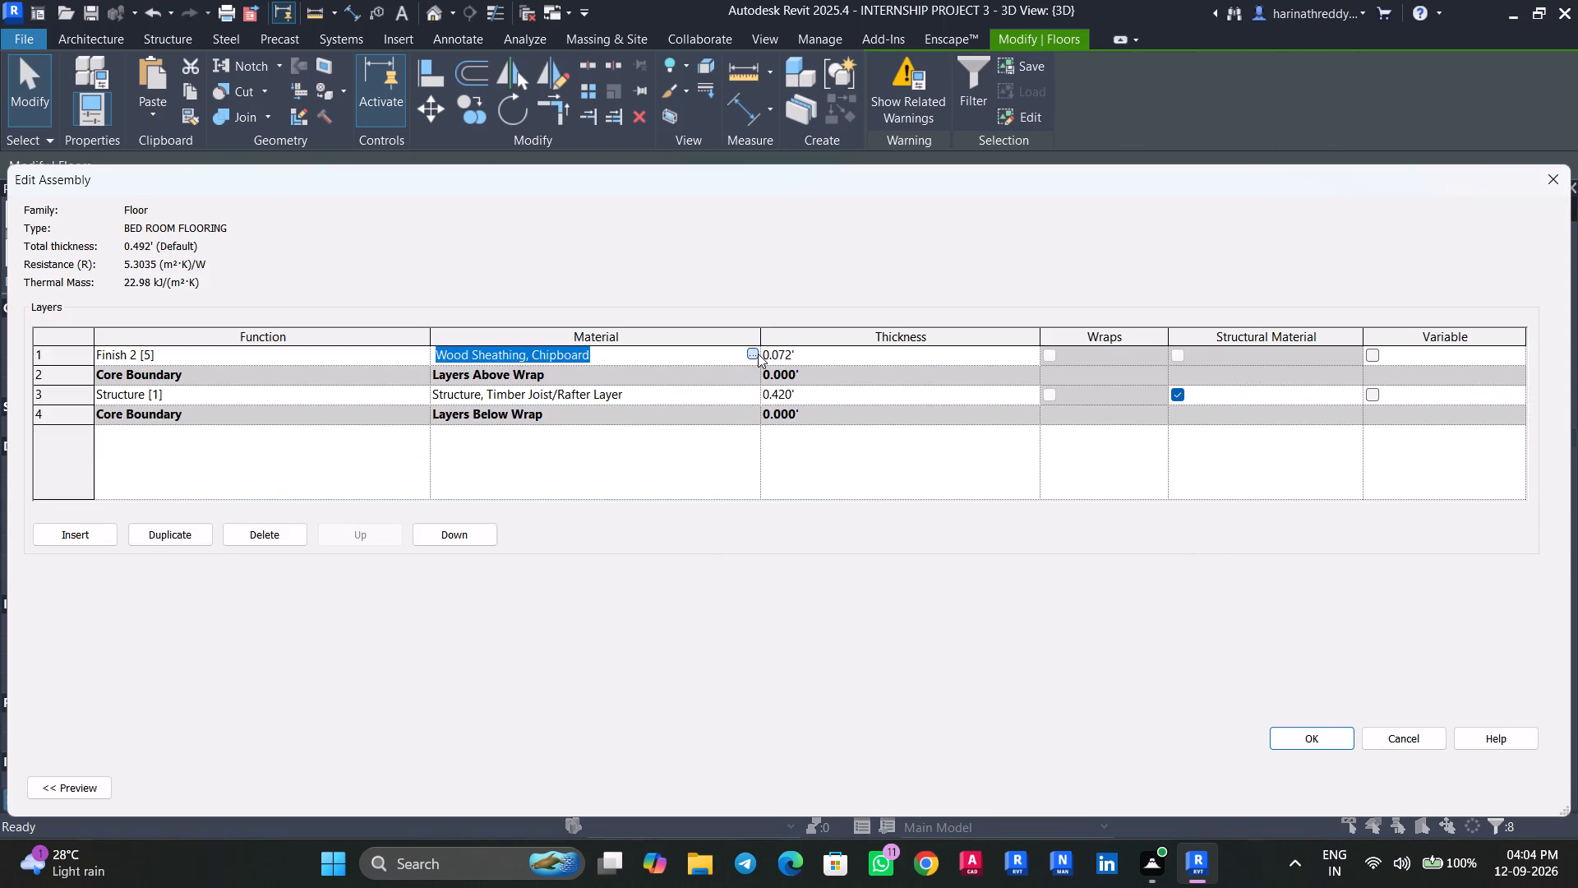
{"action": "type", "text": "BEDROOM"}
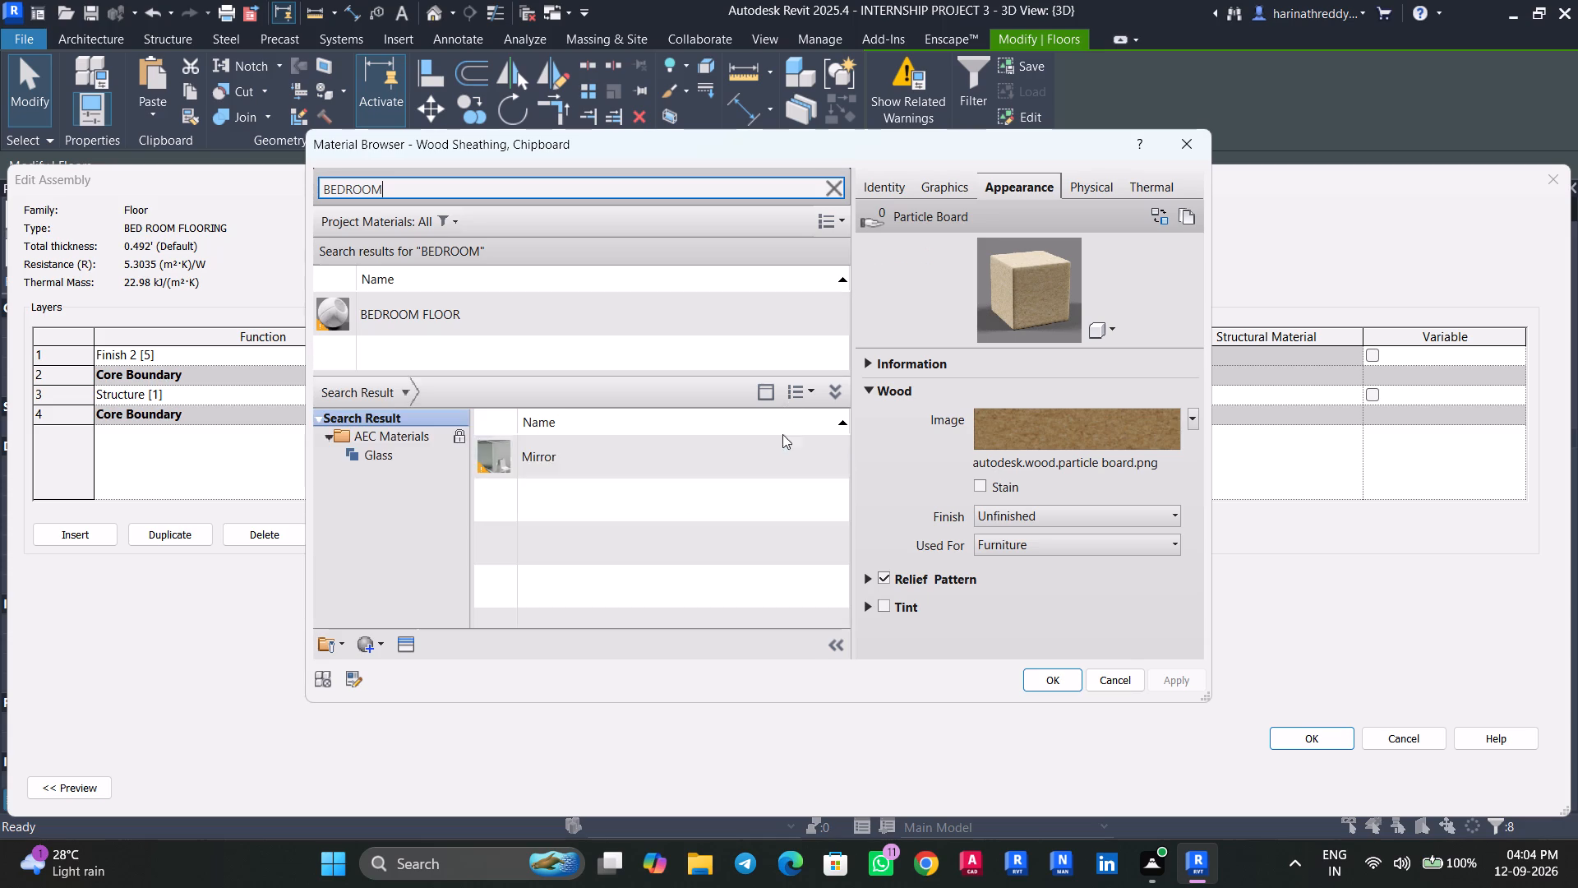
{"action": "left_click", "coordinate": [491, 311]}
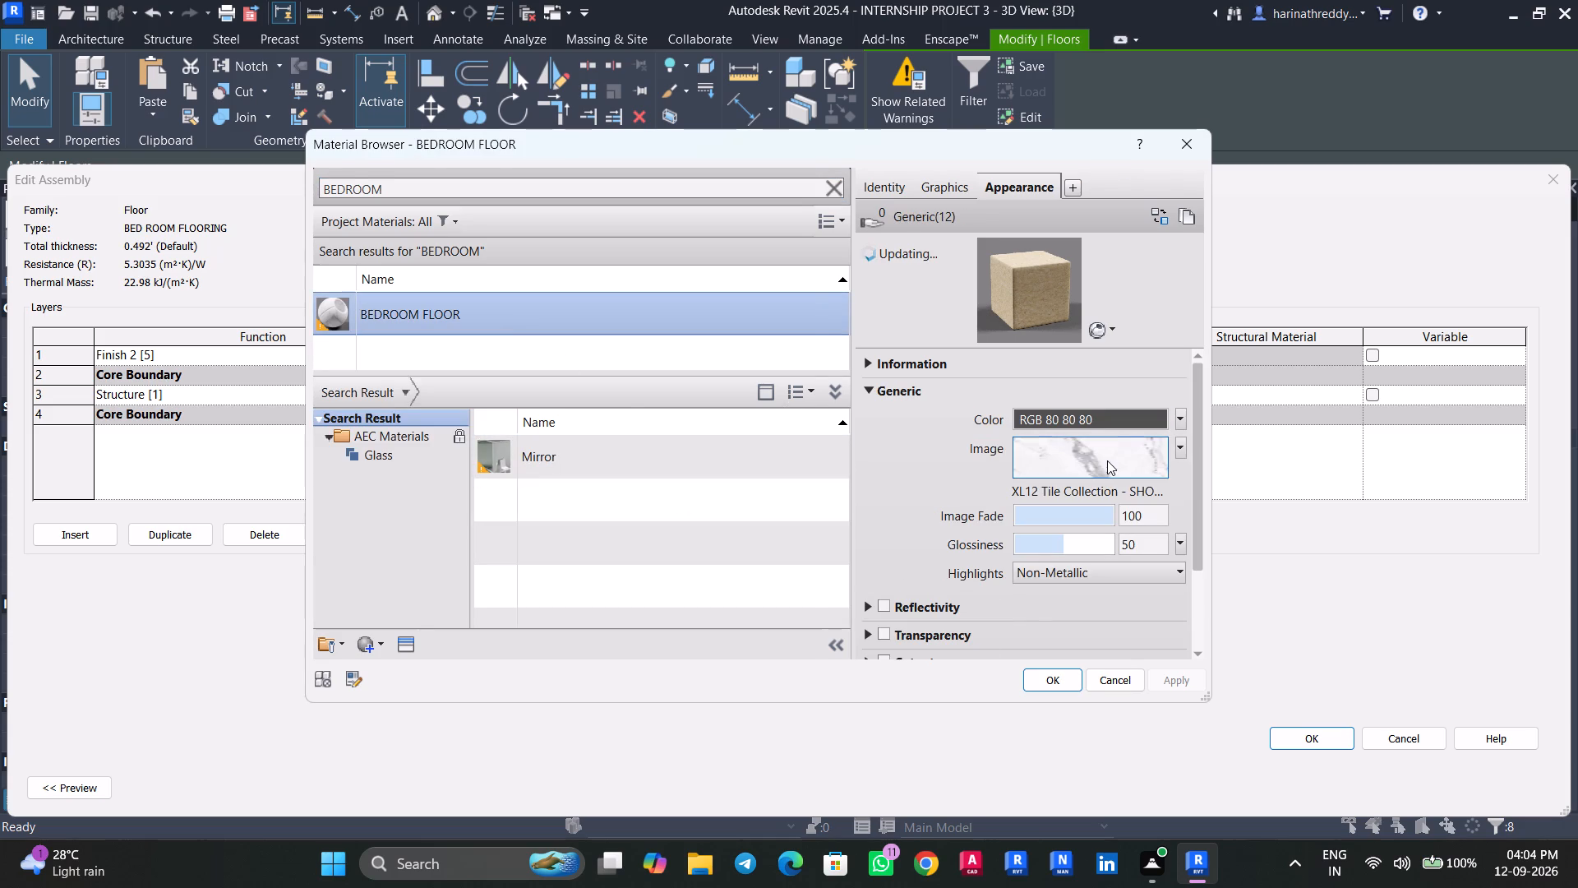
Set the BEDROOM FLOOR texture's sample size to 3' and apply the material to the BED ROOM FLOORING type.
{"action": "left_click", "coordinate": [1107, 460]}
{"action": "left_click_drag", "start_coordinate": [809, 536], "coordinate": [808, 579]}
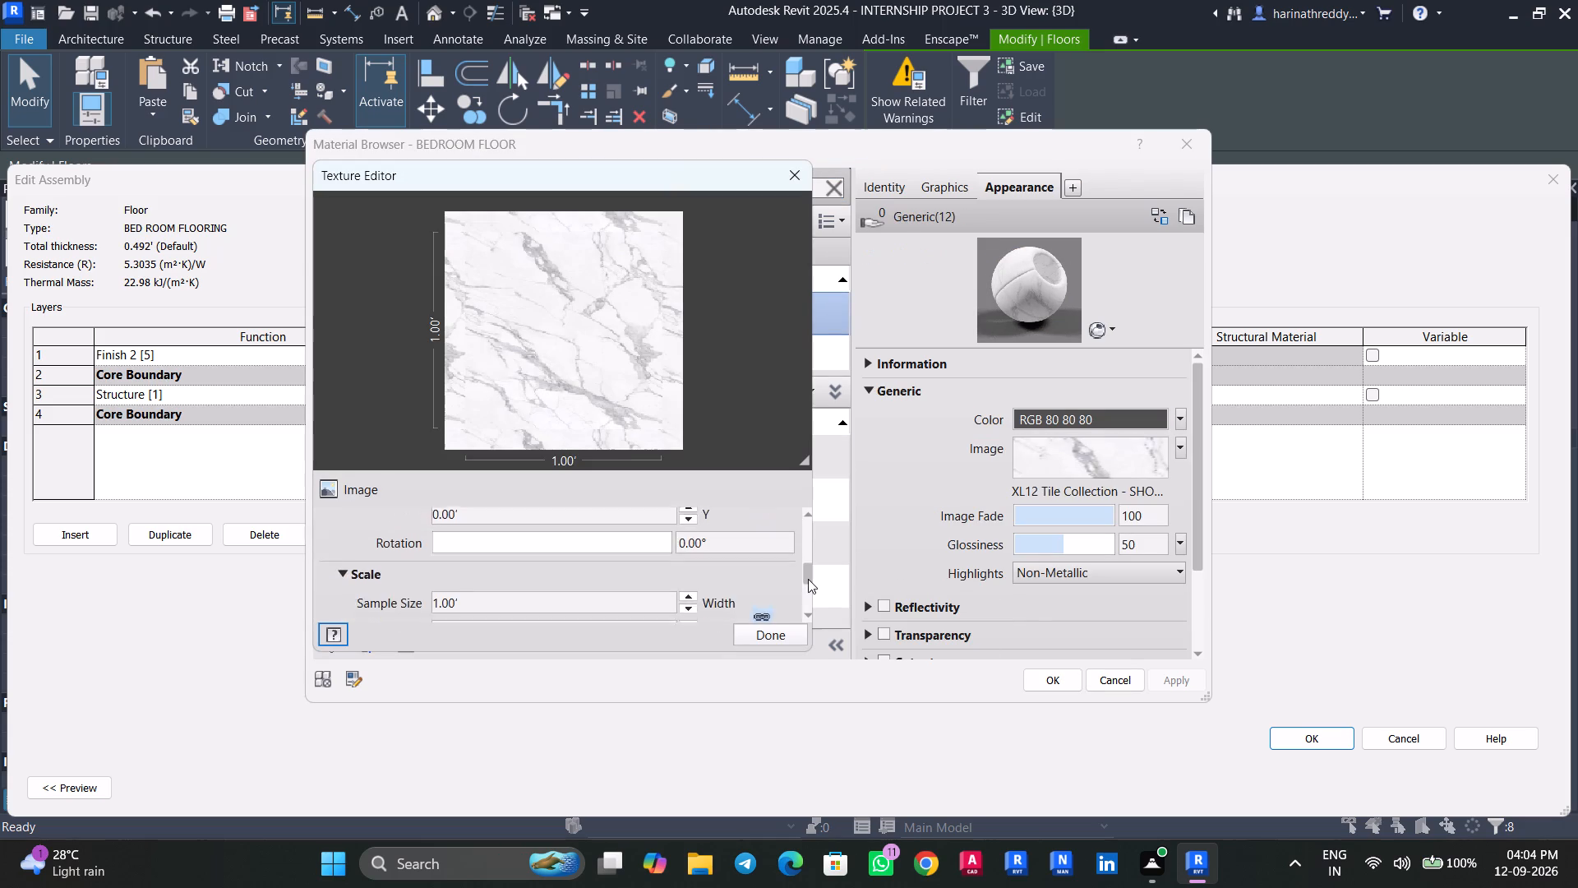
{"action": "left_click_drag", "start_coordinate": [808, 579], "coordinate": [808, 585]}
{"action": "left_click", "coordinate": [587, 576]}
{"action": "type", "text": "3'"}
{"action": "key", "text": "Return"}
{"action": "left_click", "coordinate": [750, 638]}
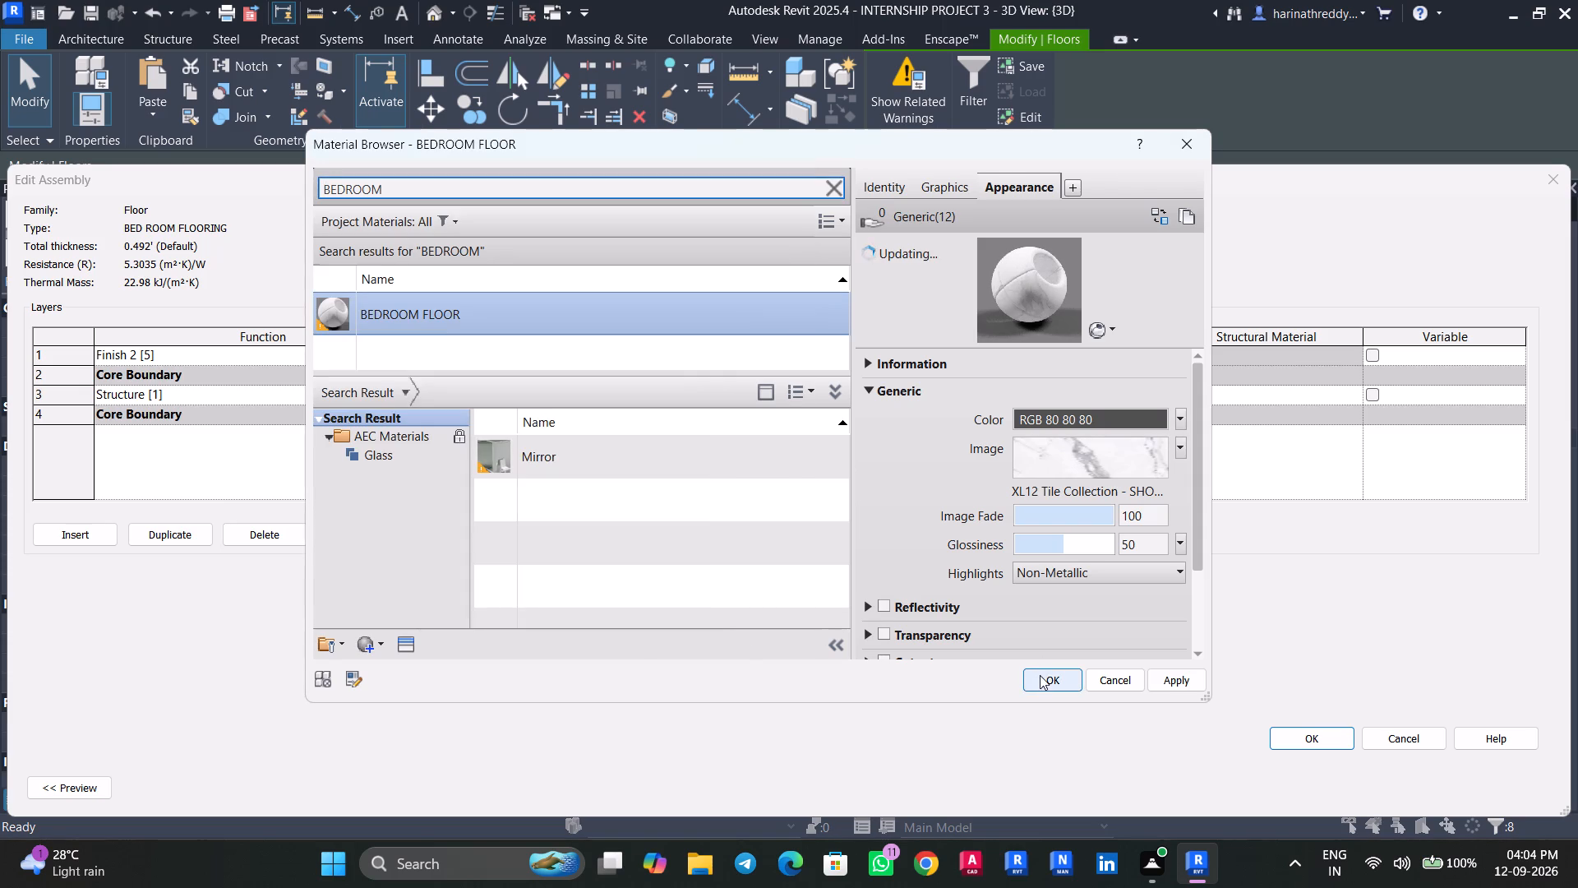
{"action": "left_click", "coordinate": [1169, 682]}
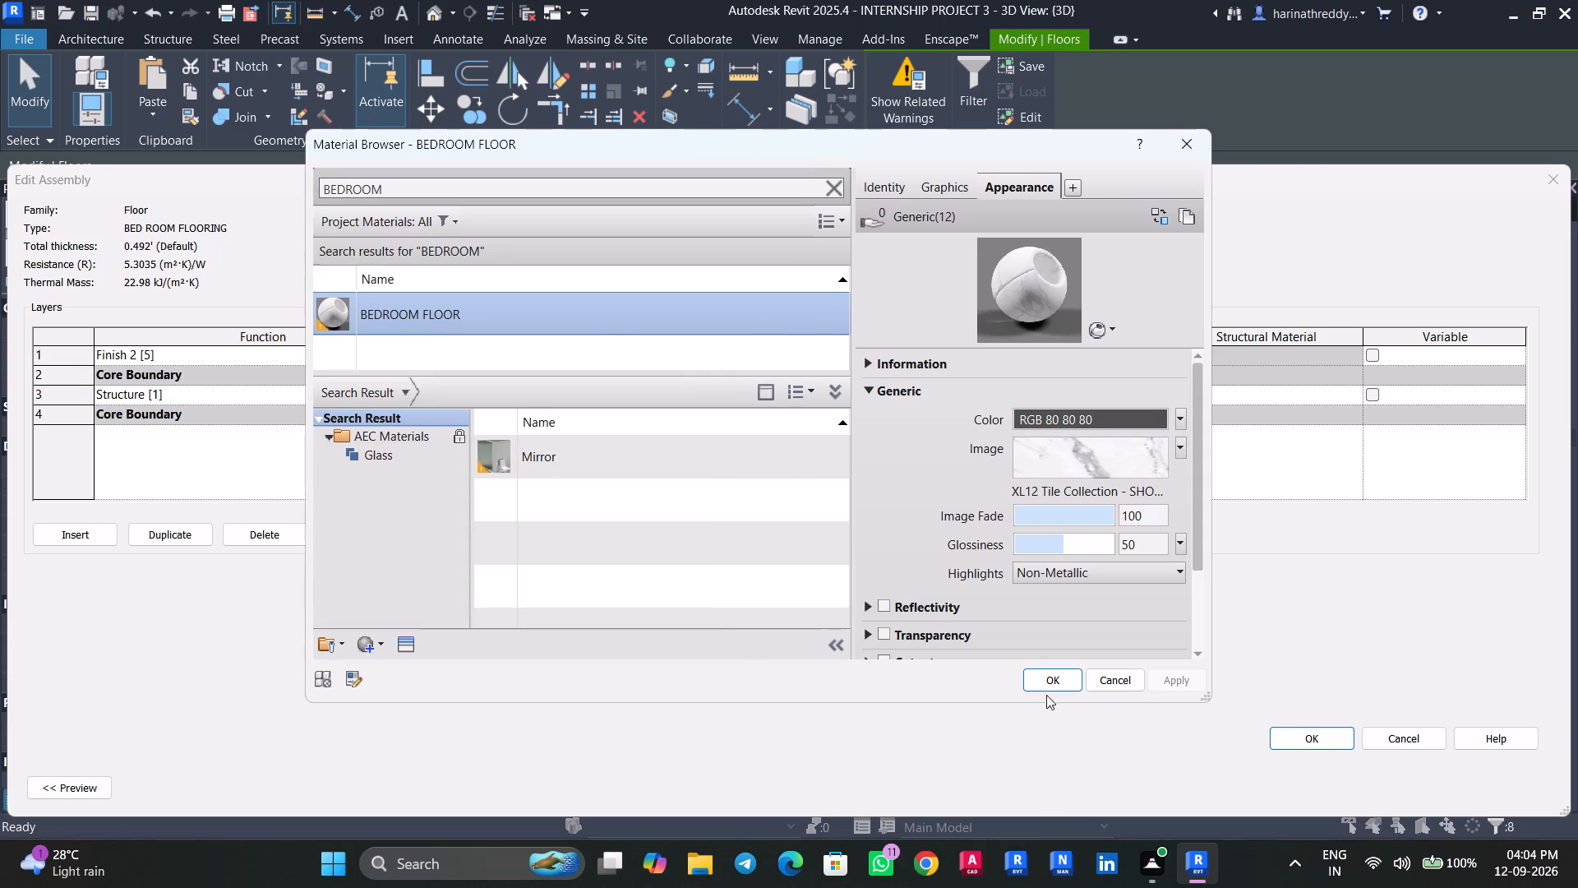
{"action": "left_click", "coordinate": [1049, 676]}
{"action": "left_click", "coordinate": [1307, 734]}
{"action": "left_click", "coordinate": [1534, 779]}
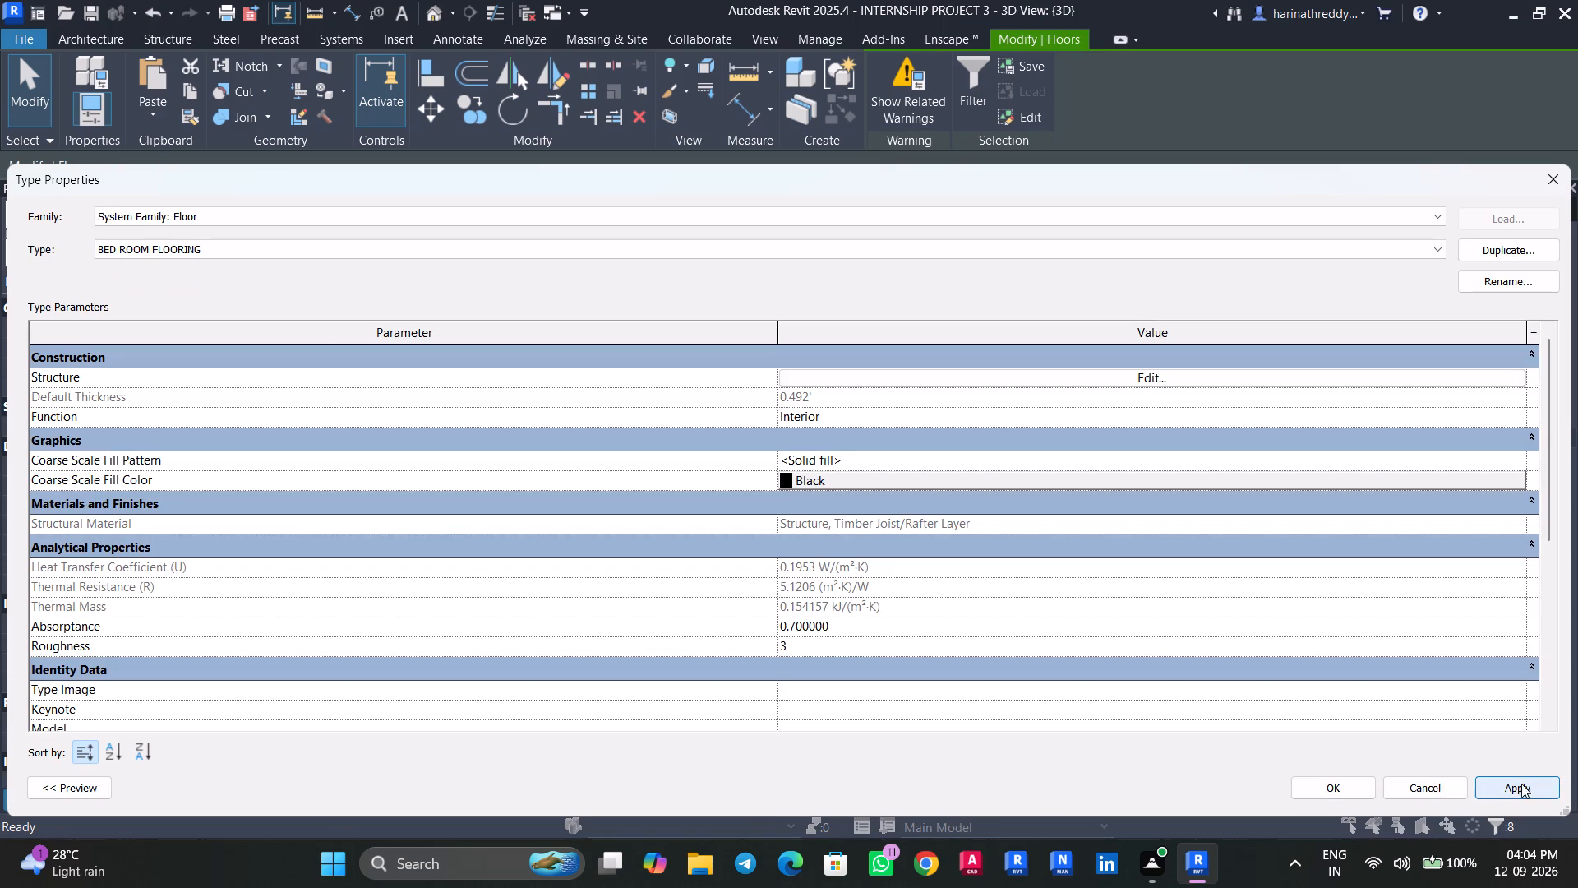
{"action": "left_click", "coordinate": [1330, 790]}
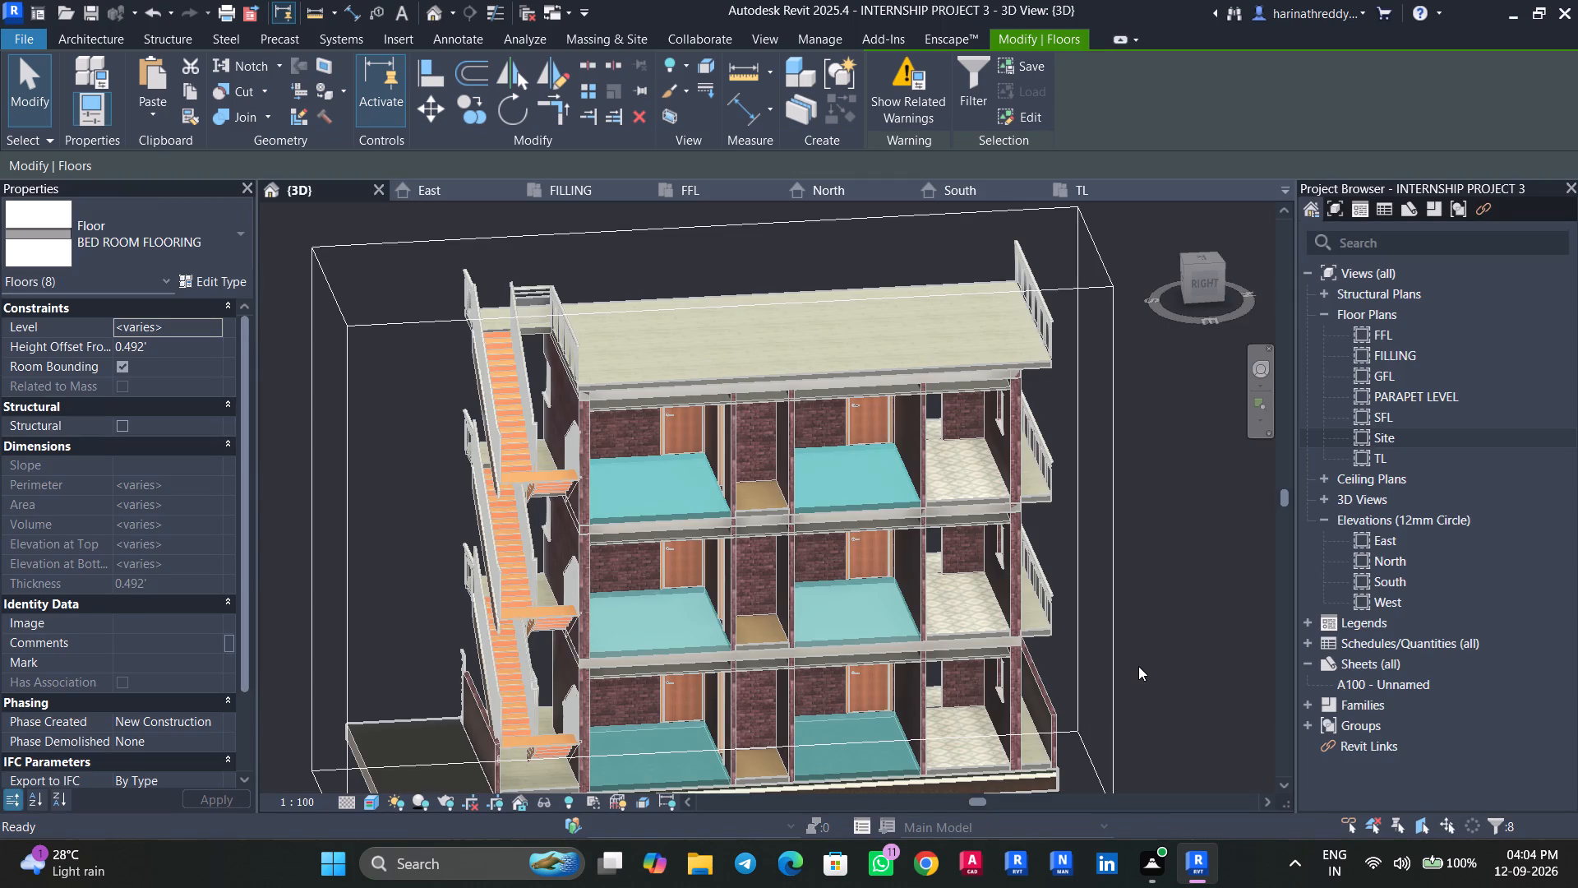
{"action": "key", "text": "Escape"}
Examine the bedroom, kitchen, dining and hall floor finishes up close from both cut sides of the building.
{"action": "scroll", "coordinate": [833, 611], "scroll_direction": "up", "scroll_amount": 3}
{"action": "scroll", "coordinate": [833, 608], "scroll_direction": "down", "scroll_amount": 1}
{"action": "scroll", "coordinate": [832, 607], "scroll_direction": "up", "scroll_amount": 3}
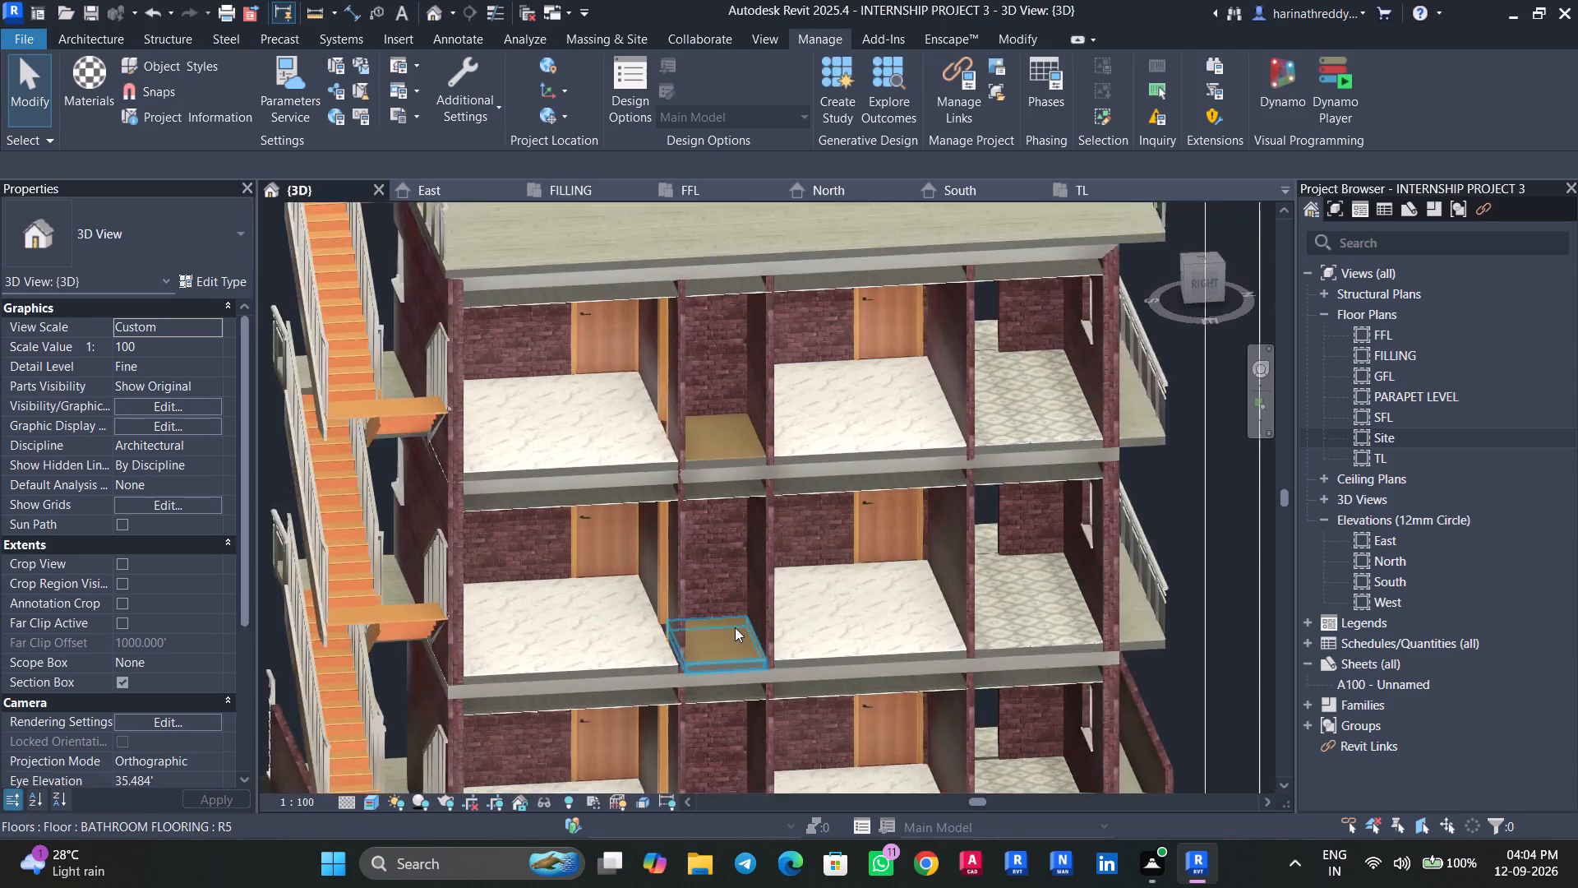
{"action": "scroll", "coordinate": [735, 627], "scroll_direction": "up", "scroll_amount": 5}
{"action": "scroll", "coordinate": [773, 637], "scroll_direction": "down", "scroll_amount": 12}
{"action": "middle_click_drag", "start_coordinate": [543, 668], "coordinate": [939, 645], "text": "shift"}
{"action": "scroll", "coordinate": [632, 629], "scroll_direction": "up", "scroll_amount": 4}
{"action": "scroll", "coordinate": [606, 623], "scroll_direction": "down", "scroll_amount": 1}
{"action": "scroll", "coordinate": [606, 623], "scroll_direction": "up", "scroll_amount": 5}
{"action": "middle_click_drag", "start_coordinate": [634, 608], "coordinate": [643, 725]}
{"action": "scroll", "coordinate": [645, 725], "scroll_direction": "down", "scroll_amount": 1, "text": "shift"}
{"action": "scroll", "coordinate": [599, 631], "scroll_direction": "up", "scroll_amount": 10}
{"action": "scroll", "coordinate": [519, 649], "scroll_direction": "down", "scroll_amount": 7}
{"action": "scroll", "coordinate": [519, 649], "scroll_direction": "up", "scroll_amount": 1}
{"action": "scroll", "coordinate": [519, 649], "scroll_direction": "down", "scroll_amount": 4}
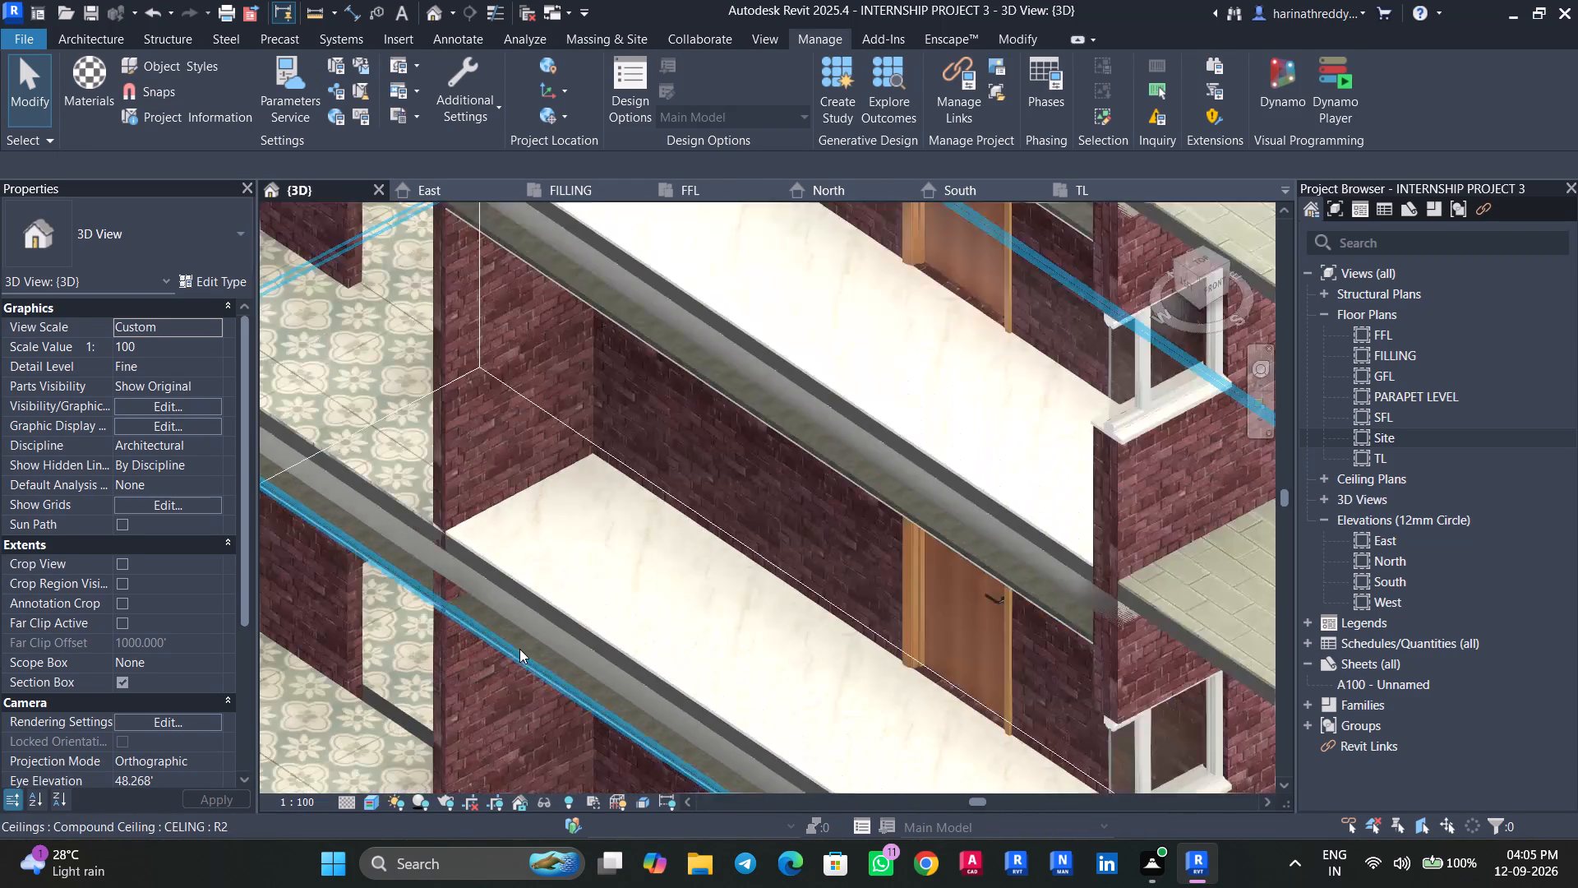
{"action": "scroll", "coordinate": [519, 649], "scroll_direction": "down", "scroll_amount": 6}
{"action": "scroll", "coordinate": [1160, 543], "scroll_direction": "down", "scroll_amount": 1, "text": "shift"}
{"action": "middle_click_drag", "start_coordinate": [1130, 557], "coordinate": [690, 648], "text": "shift"}
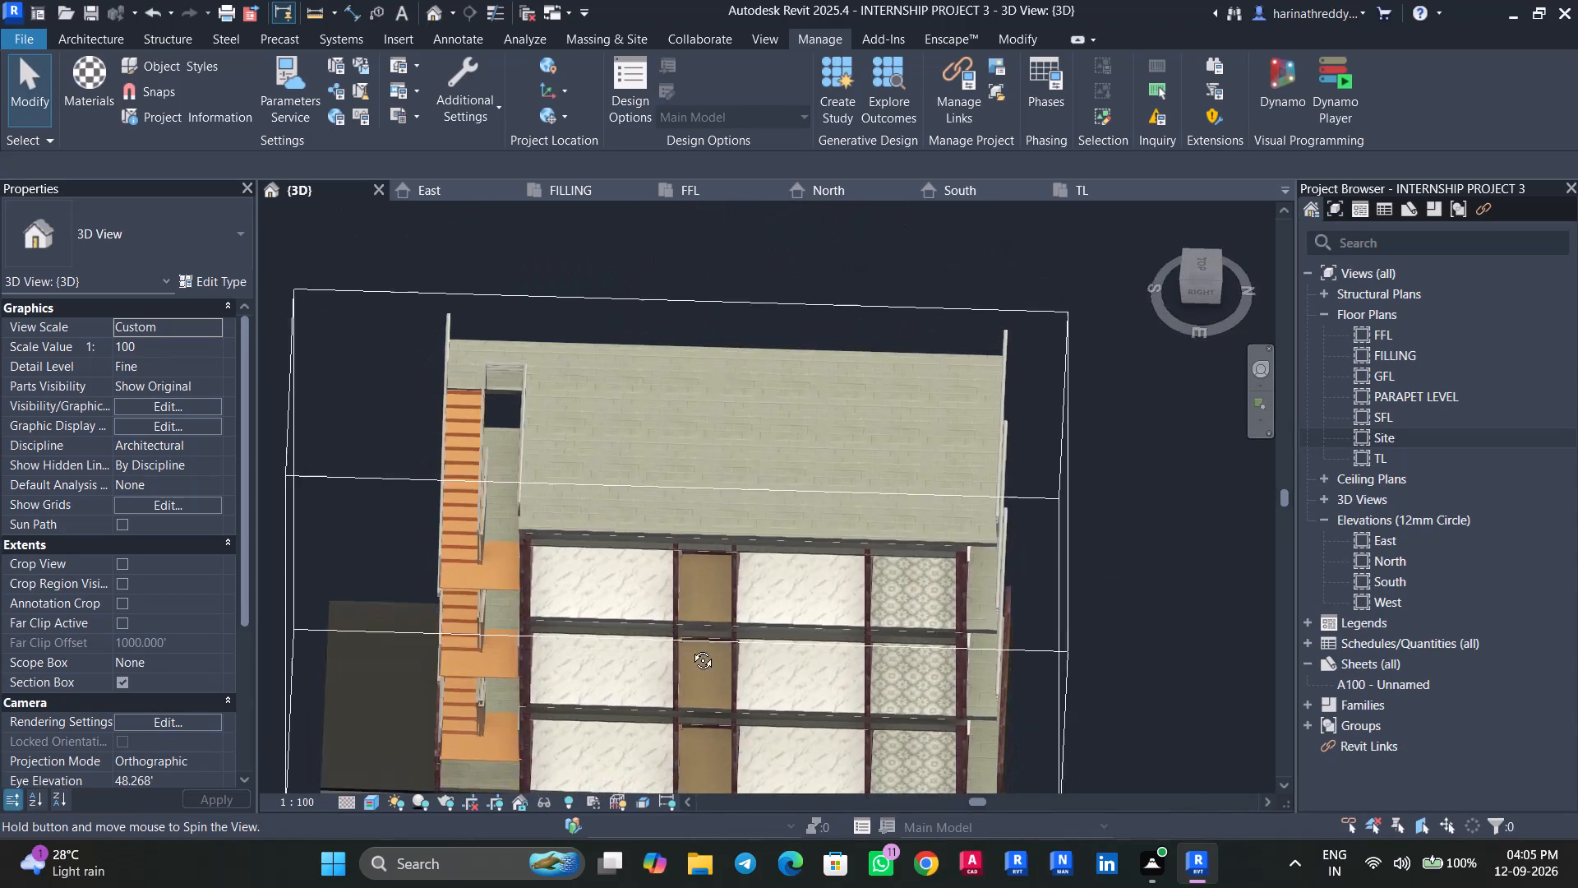
{"action": "middle_click_drag", "start_coordinate": [690, 648], "coordinate": [665, 682], "text": "shift"}
{"action": "scroll", "coordinate": [858, 663], "scroll_direction": "up", "scroll_amount": 3}
{"action": "scroll", "coordinate": [858, 663], "scroll_direction": "down", "scroll_amount": 1}
{"action": "scroll", "coordinate": [858, 663], "scroll_direction": "up", "scroll_amount": 7}
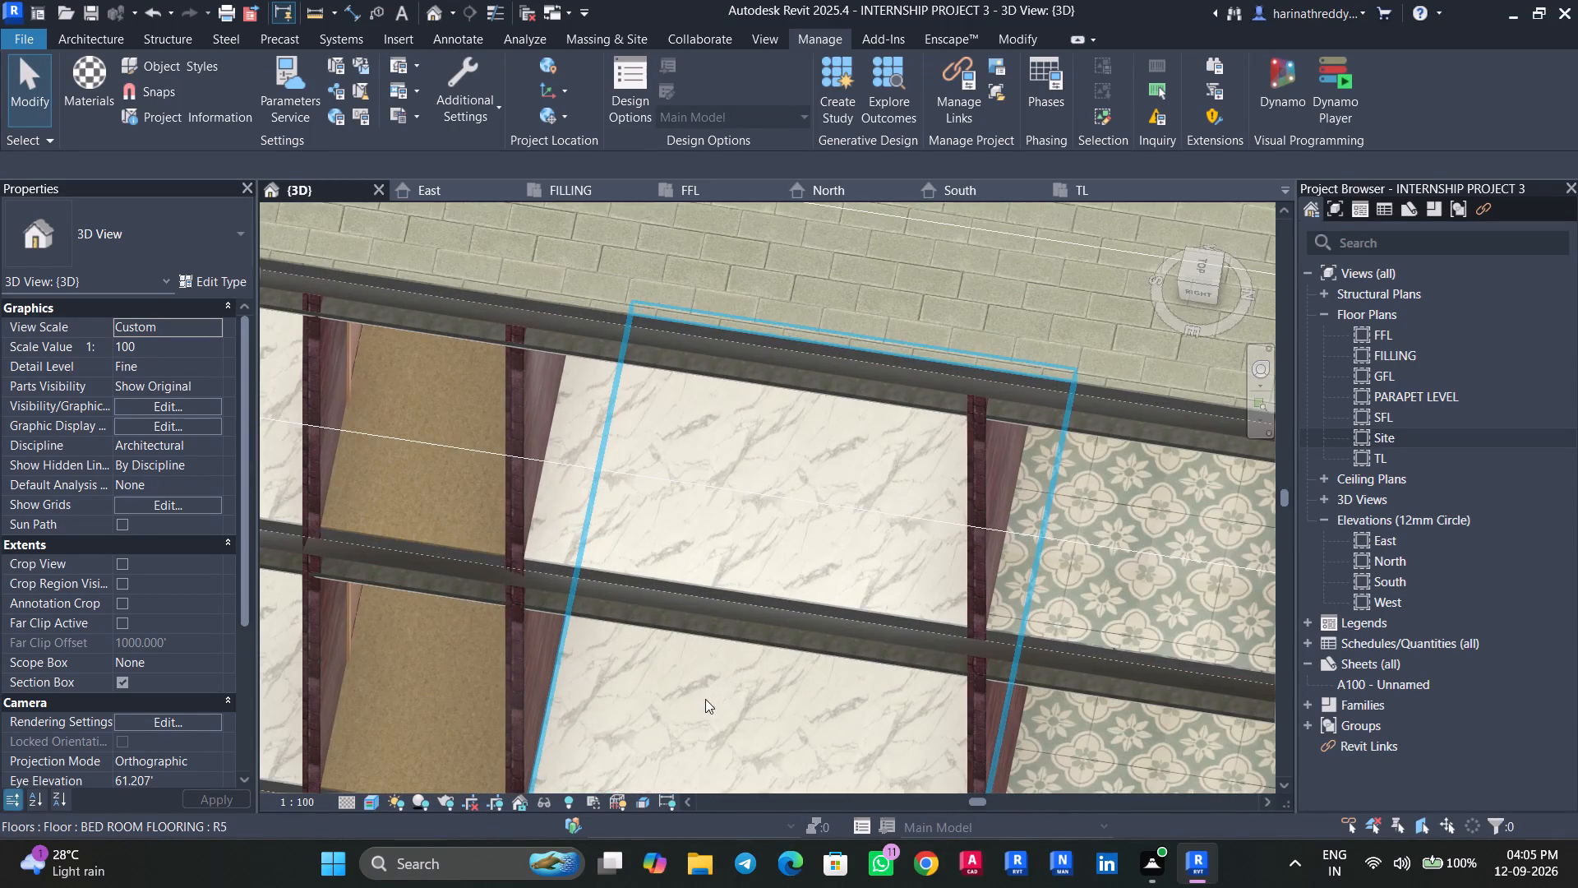
Assign the BATHROOM FLOOR material to the Finish 2 layer of the BATHROOM FLOORING type, with all its floors selected.
{"action": "middle_click_drag", "start_coordinate": [705, 700], "coordinate": [779, 583], "text": "shift"}
{"action": "left_click", "coordinate": [565, 690]}
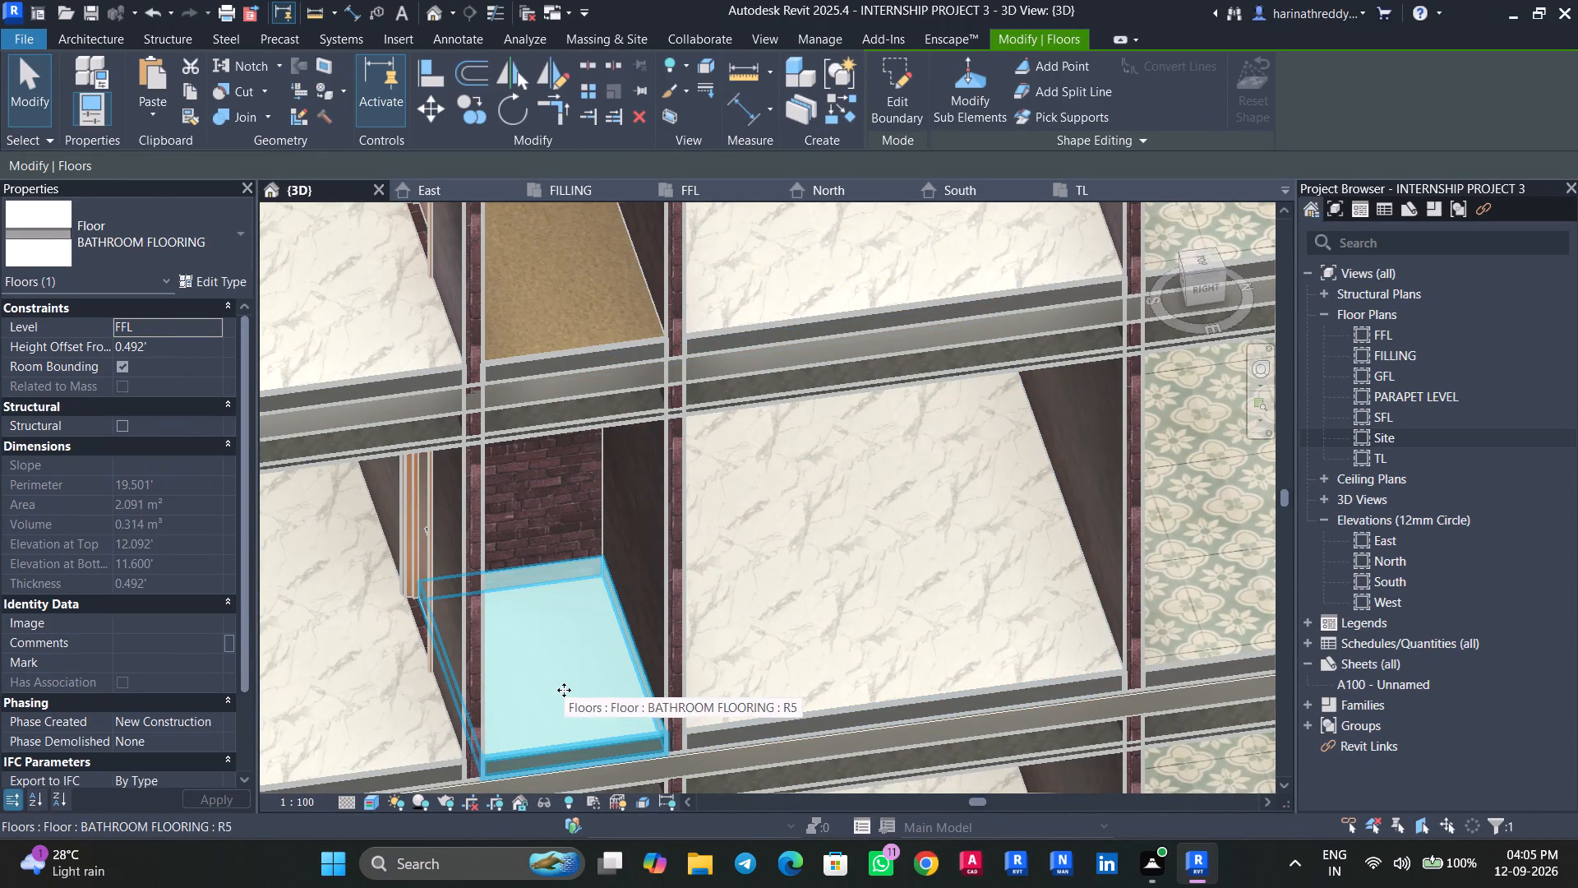
{"action": "type", "text": "SA"}
{"action": "left_click", "coordinate": [219, 280]}
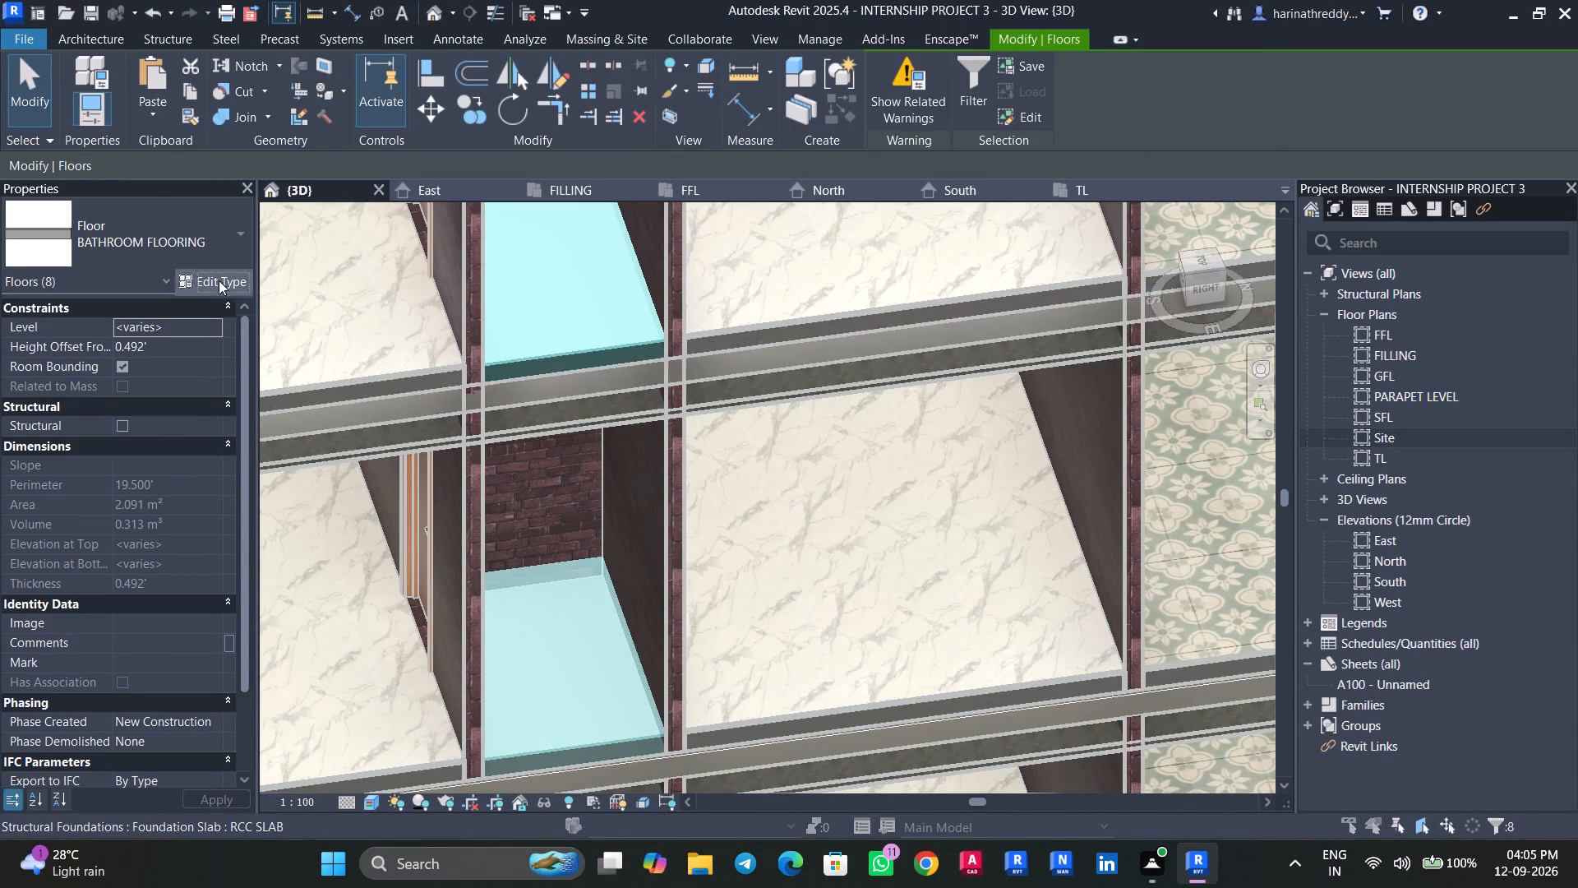
{"action": "left_click", "coordinate": [842, 377]}
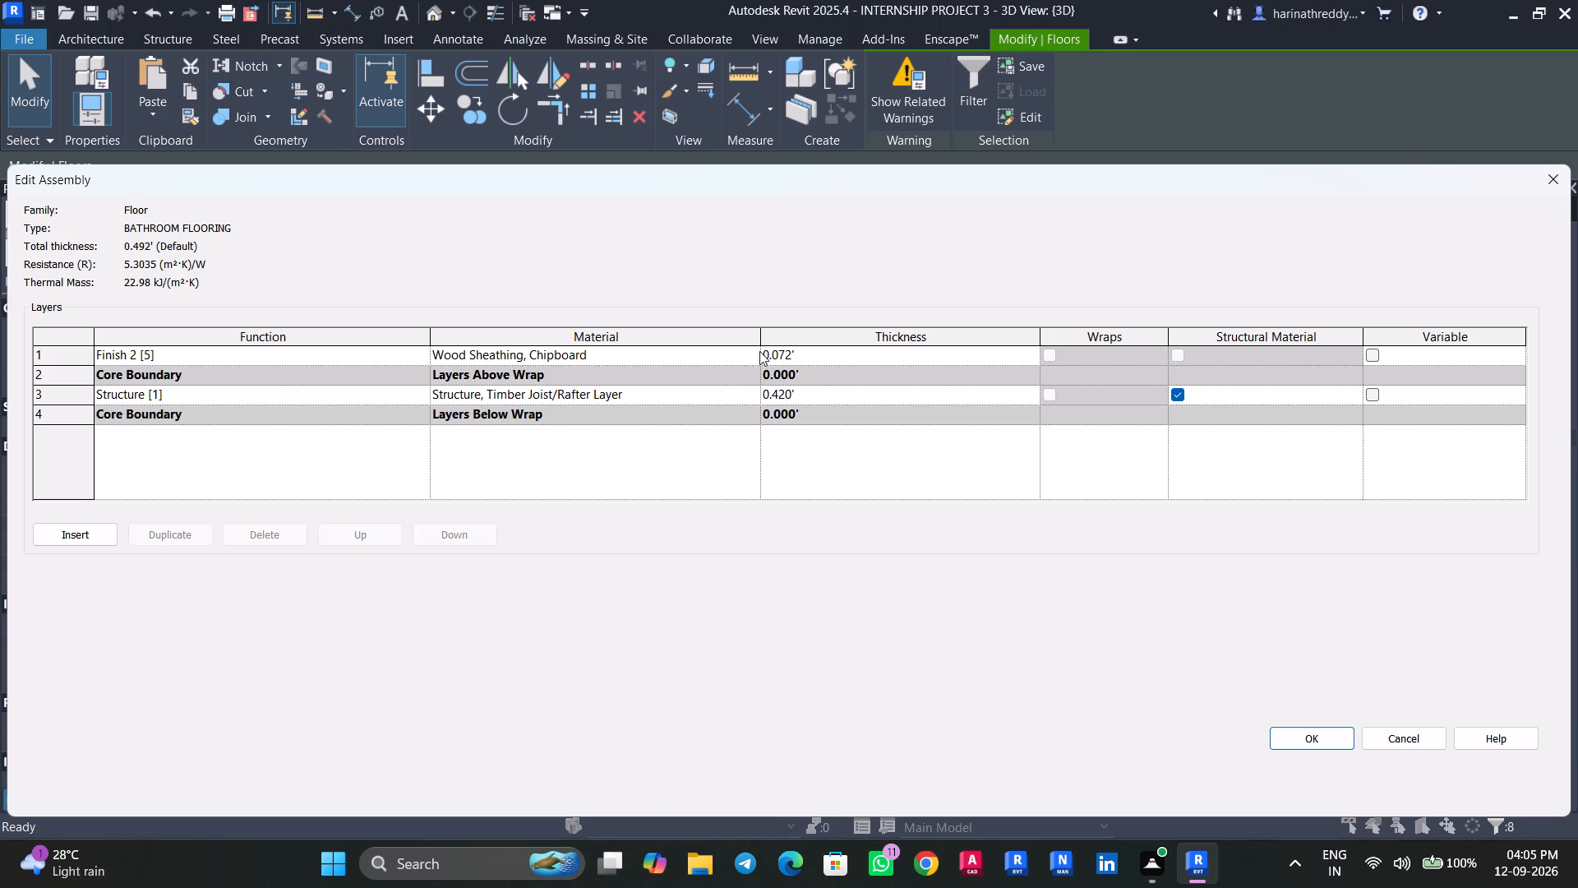
{"action": "left_click", "coordinate": [759, 351]}
{"action": "left_click", "coordinate": [755, 352]}
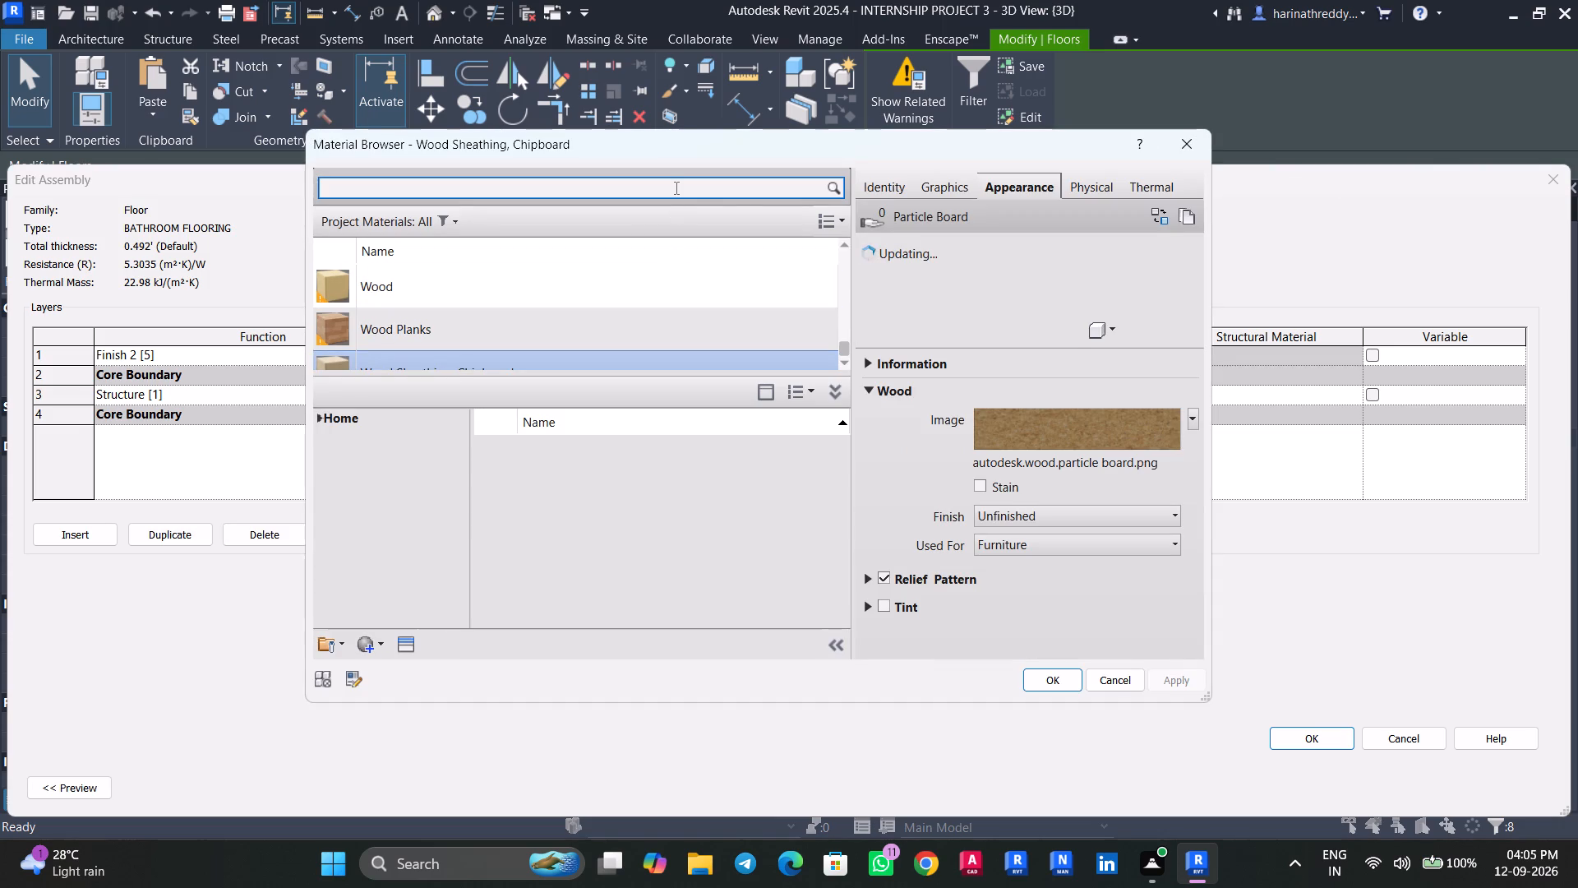
{"action": "type", "text": "BATHROOM"}
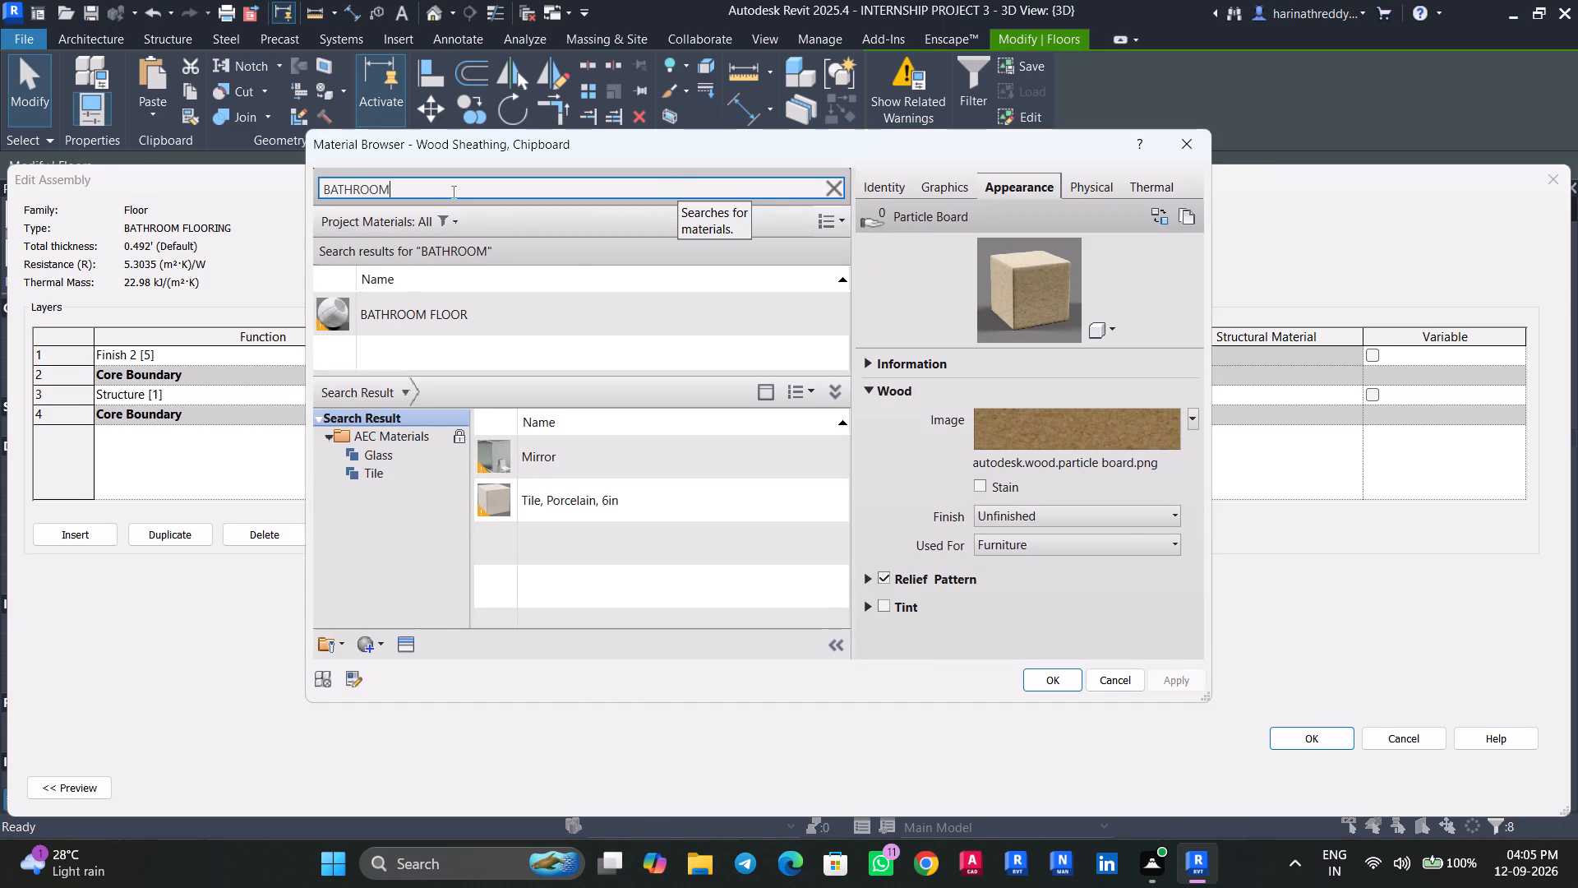
{"action": "left_click", "coordinate": [421, 312]}
{"action": "left_click", "coordinate": [1030, 679]}
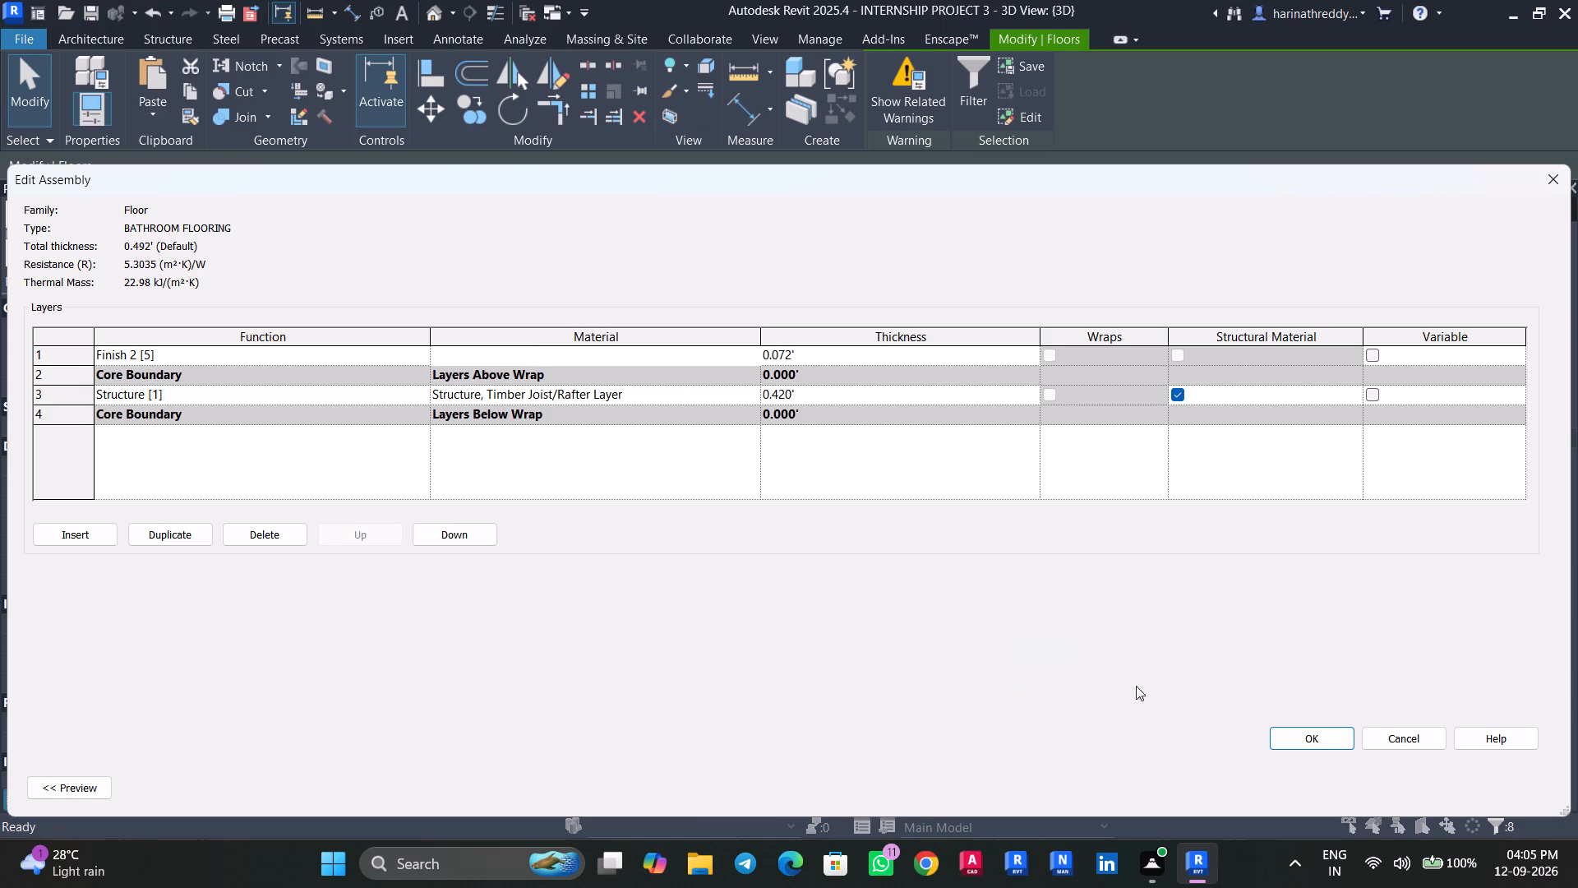
{"action": "left_click", "coordinate": [1318, 731]}
{"action": "left_click", "coordinate": [1553, 780]}
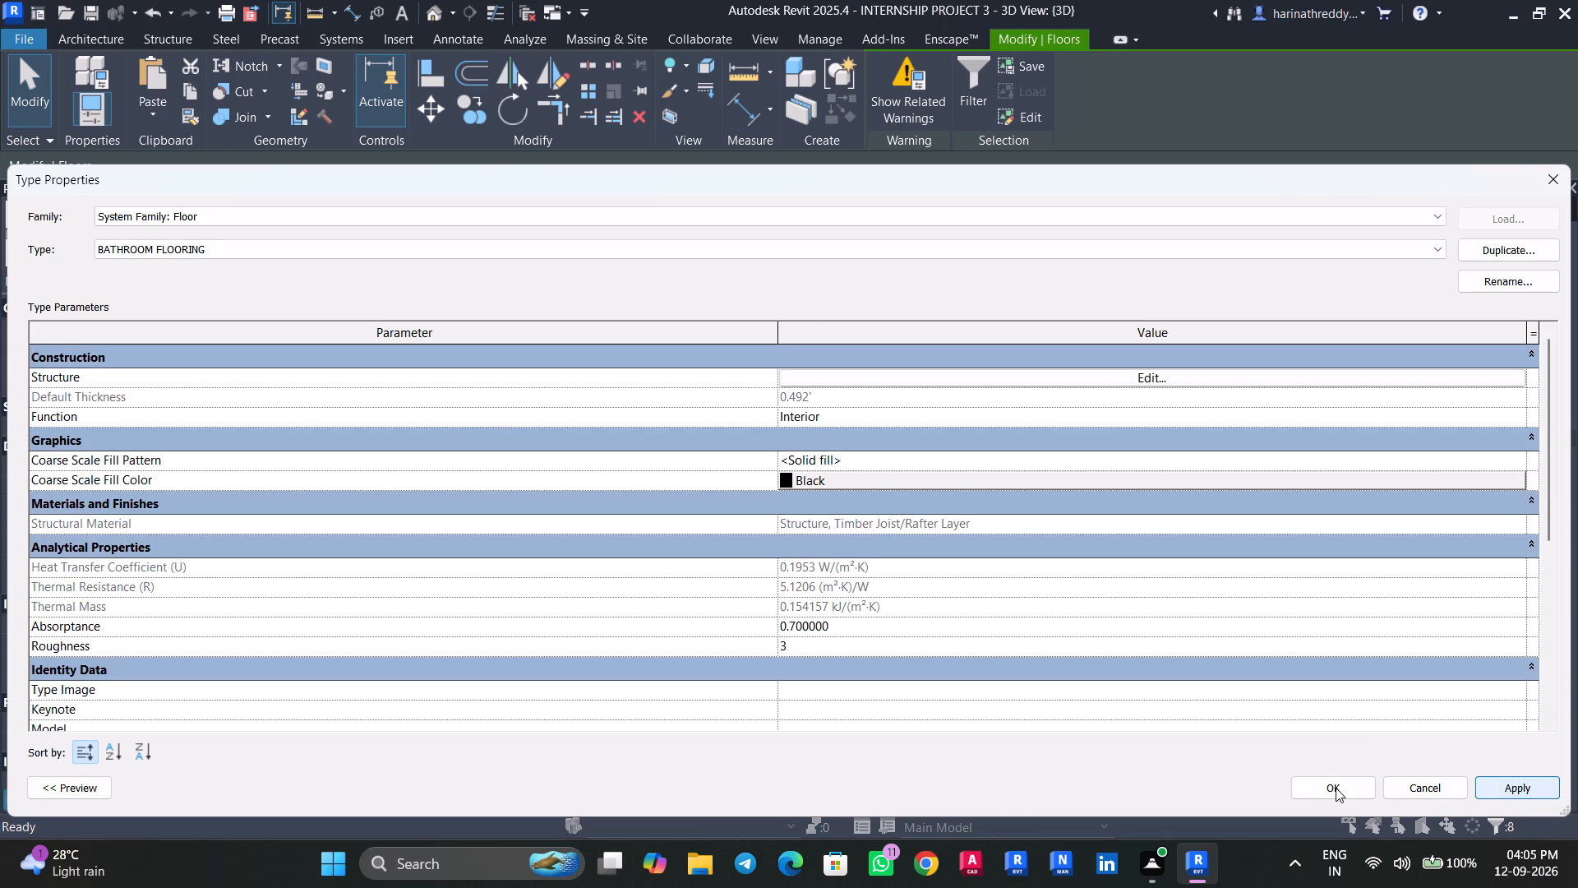
{"action": "left_click", "coordinate": [1333, 787]}
{"action": "key", "text": "Escape"}
{"action": "key", "text": "Escape"}
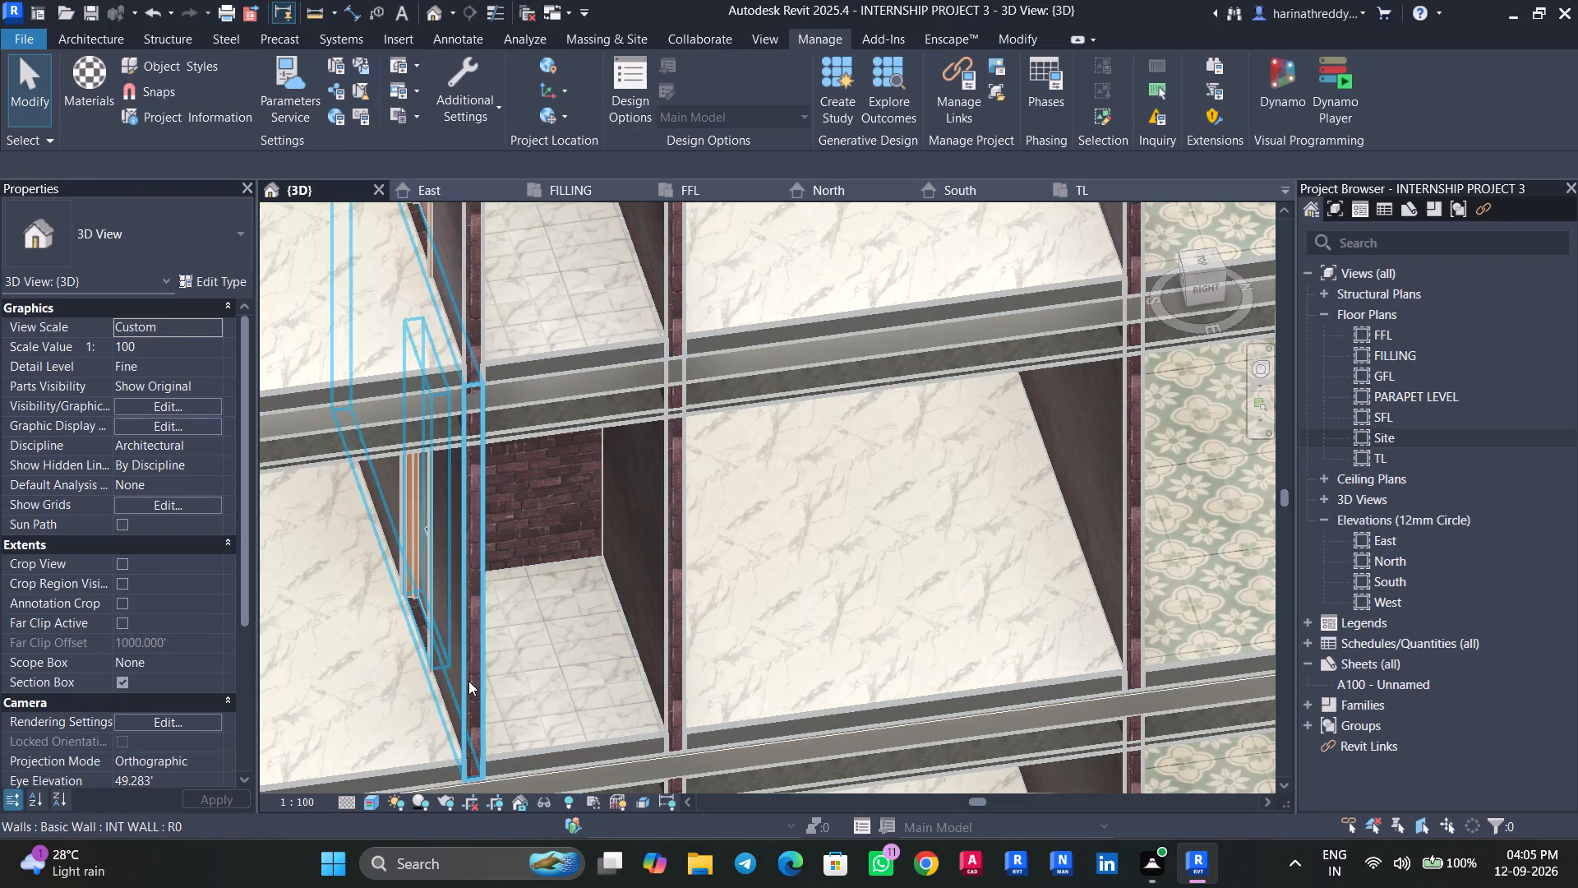
Examine the bathroom floor finish on the upper storeys and the whole cut-open building from its right side.
{"action": "scroll", "coordinate": [588, 679], "scroll_direction": "up", "scroll_amount": 8}
{"action": "scroll", "coordinate": [524, 701], "scroll_direction": "down", "scroll_amount": 12}
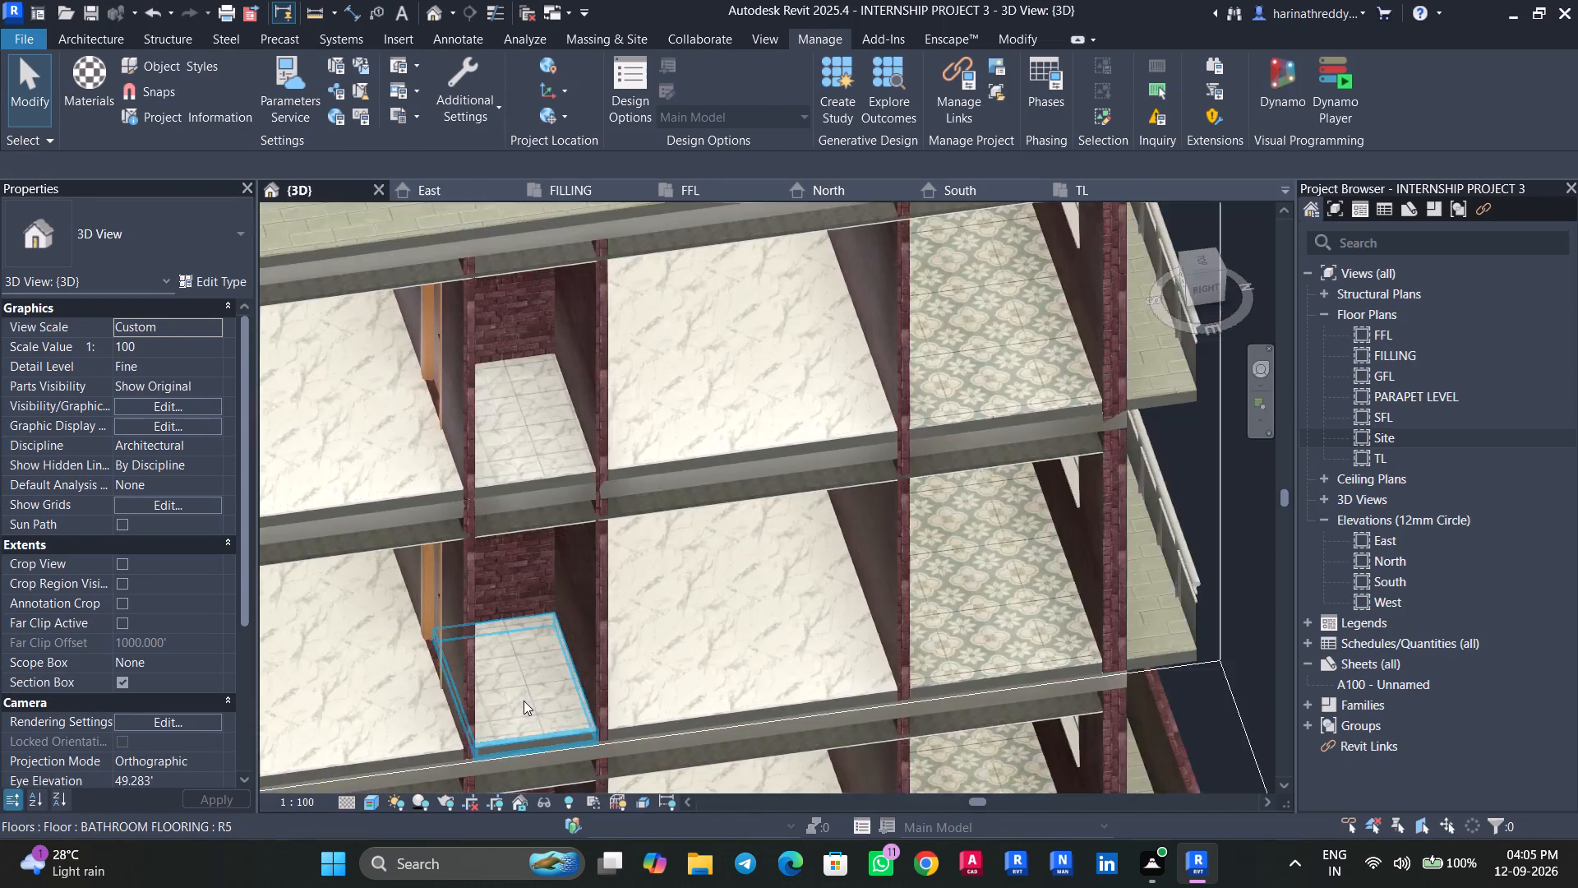
{"action": "scroll", "coordinate": [524, 701], "scroll_direction": "down", "scroll_amount": 7}
{"action": "middle_click_drag", "start_coordinate": [966, 720], "coordinate": [977, 599], "text": "shift"}
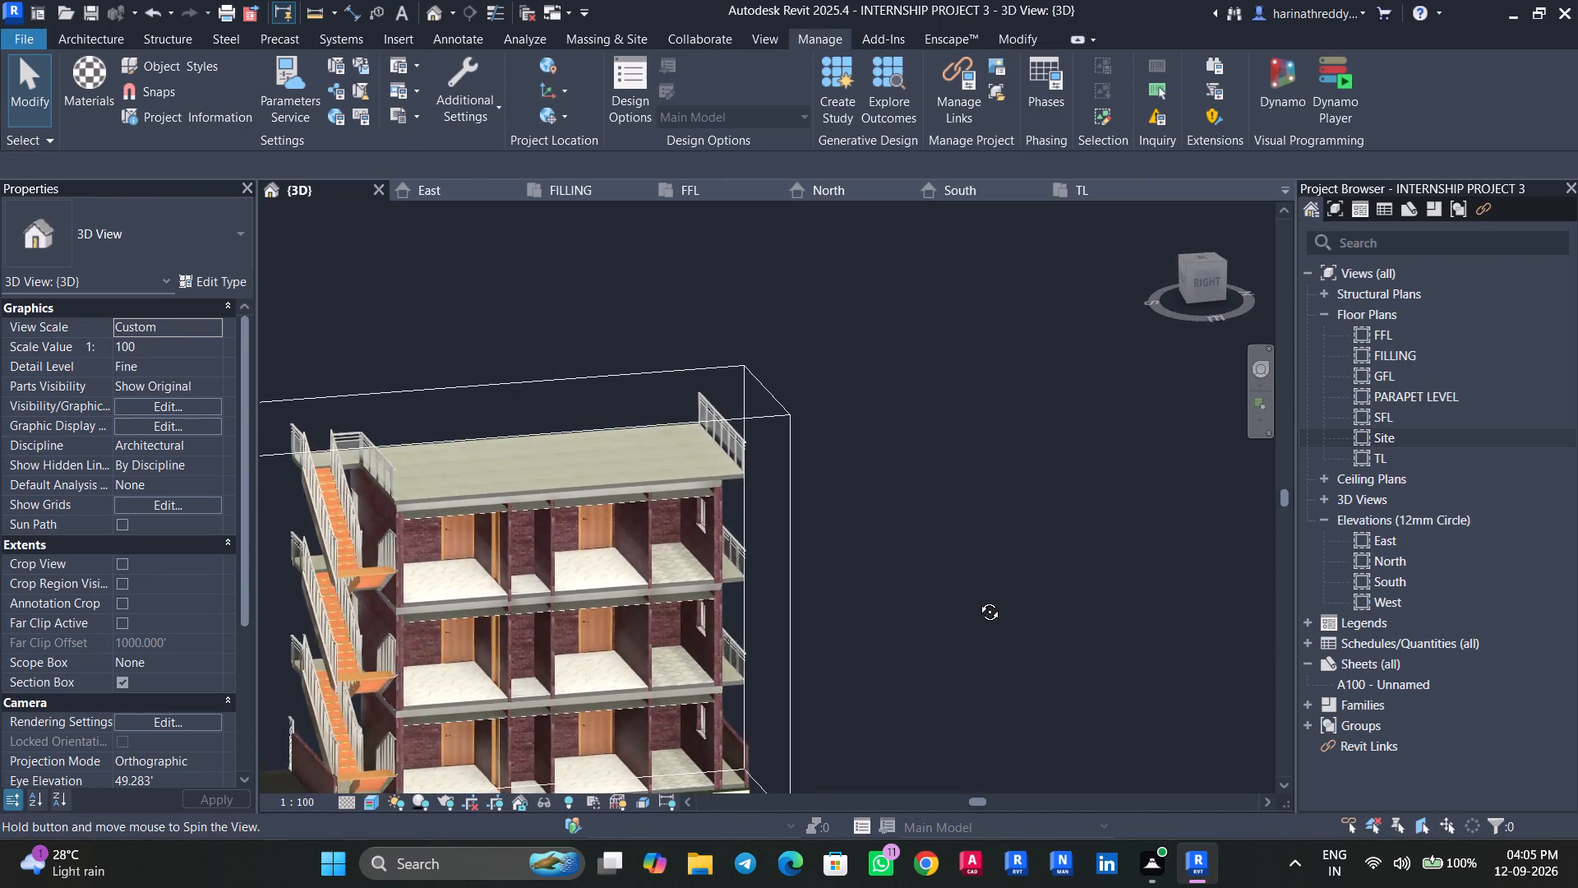
{"action": "middle_click_drag", "start_coordinate": [977, 599], "coordinate": [995, 597], "text": "shift"}
{"action": "middle_click_drag", "start_coordinate": [979, 634], "coordinate": [1065, 536]}
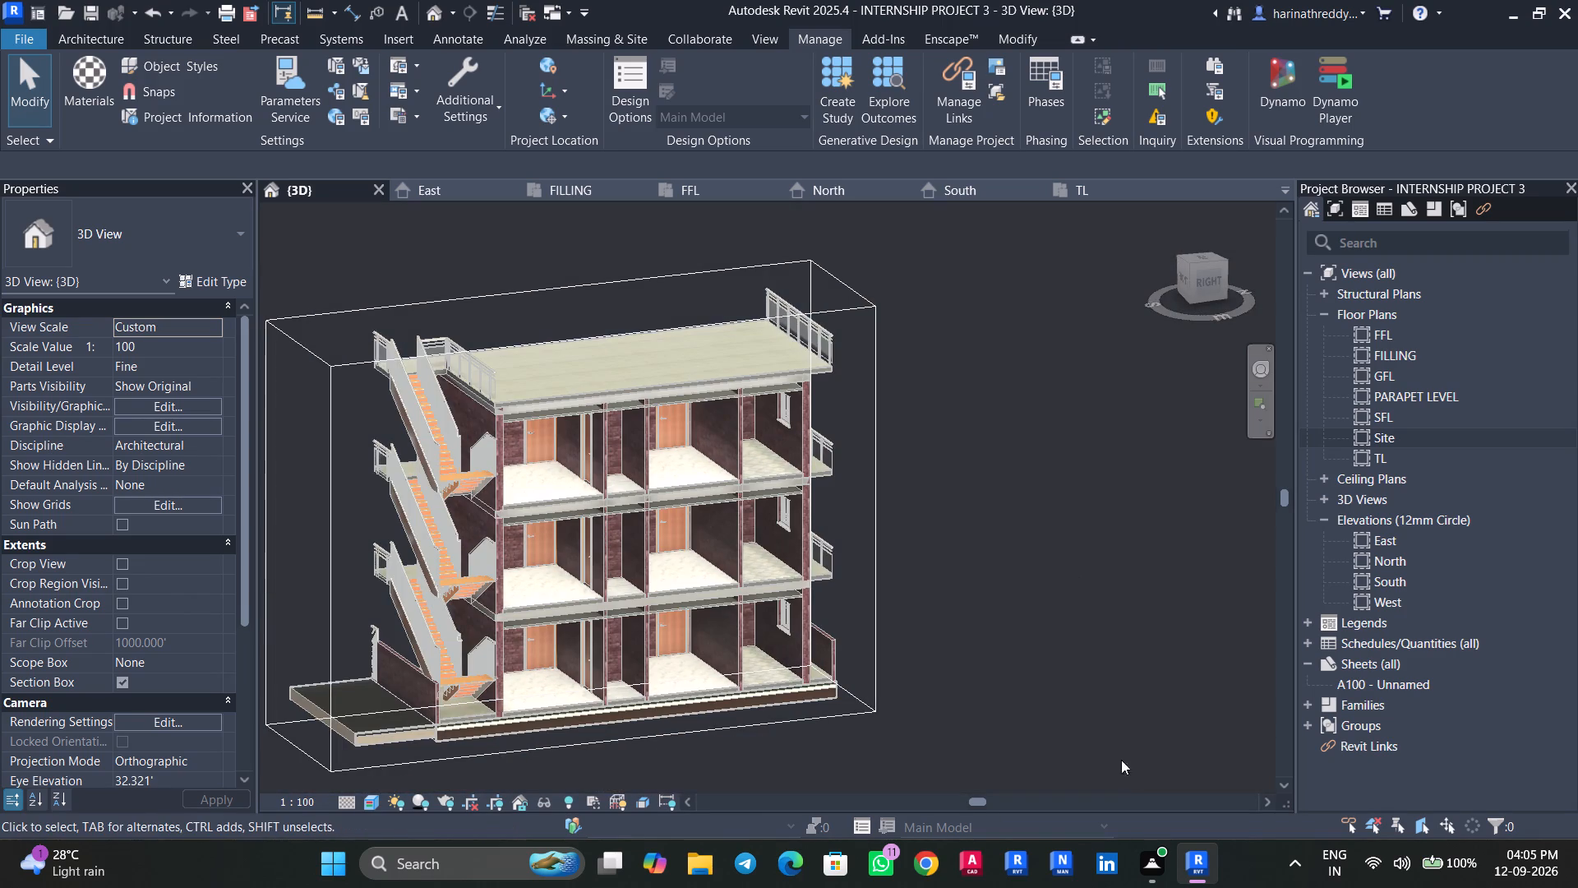
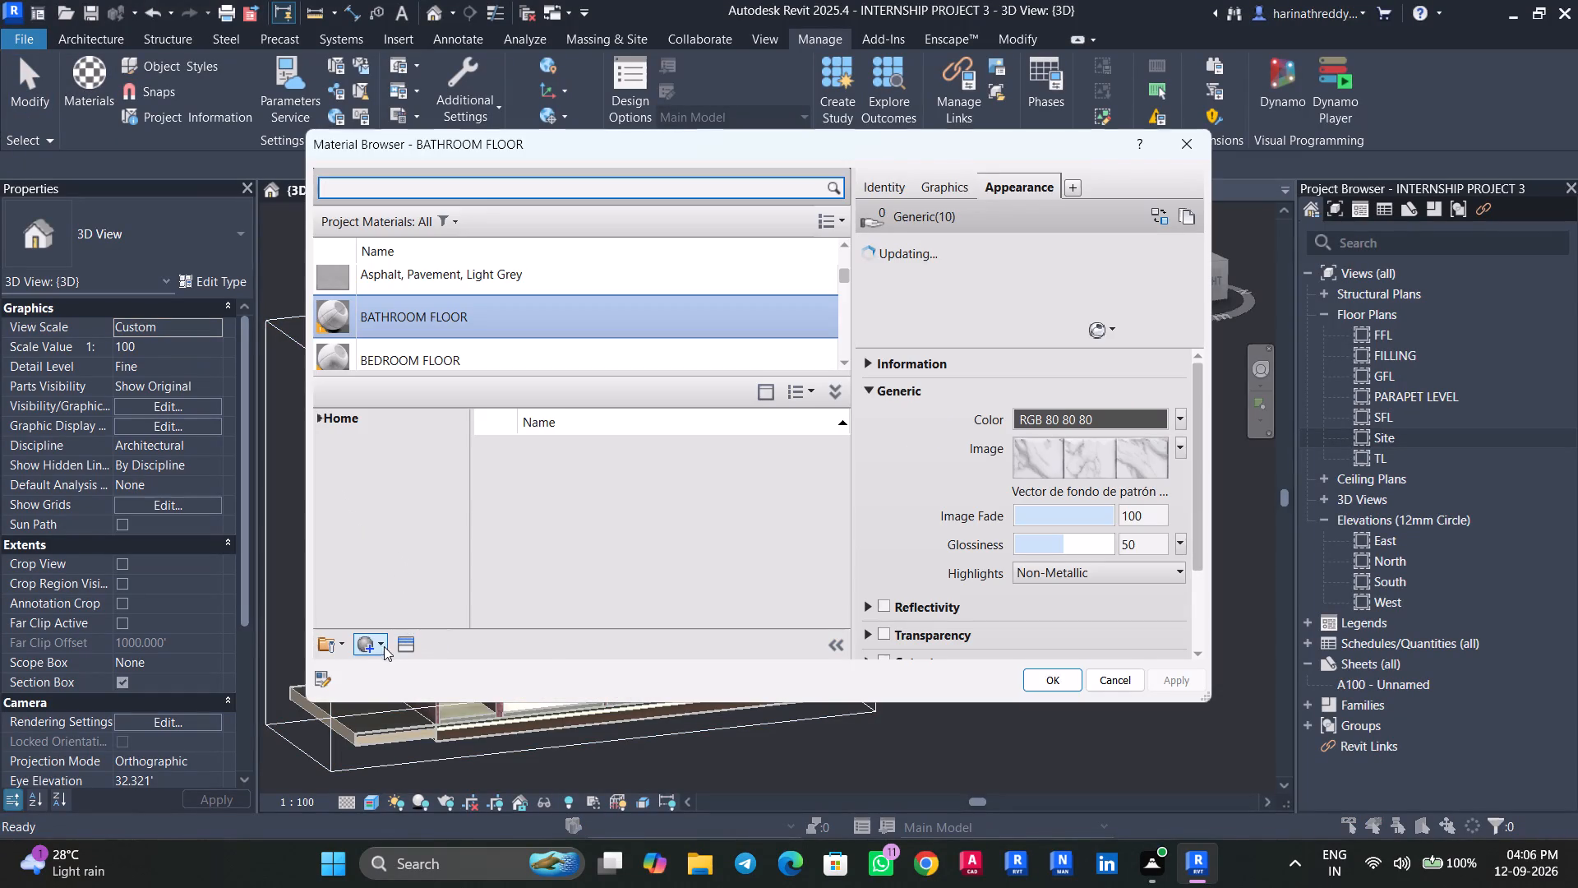
Create a new material and name it OUTDOOR FLOORING.
{"action": "left_click", "coordinate": [383, 646]}
{"action": "left_click", "coordinate": [388, 665]}
{"action": "right_click", "coordinate": [459, 301]}
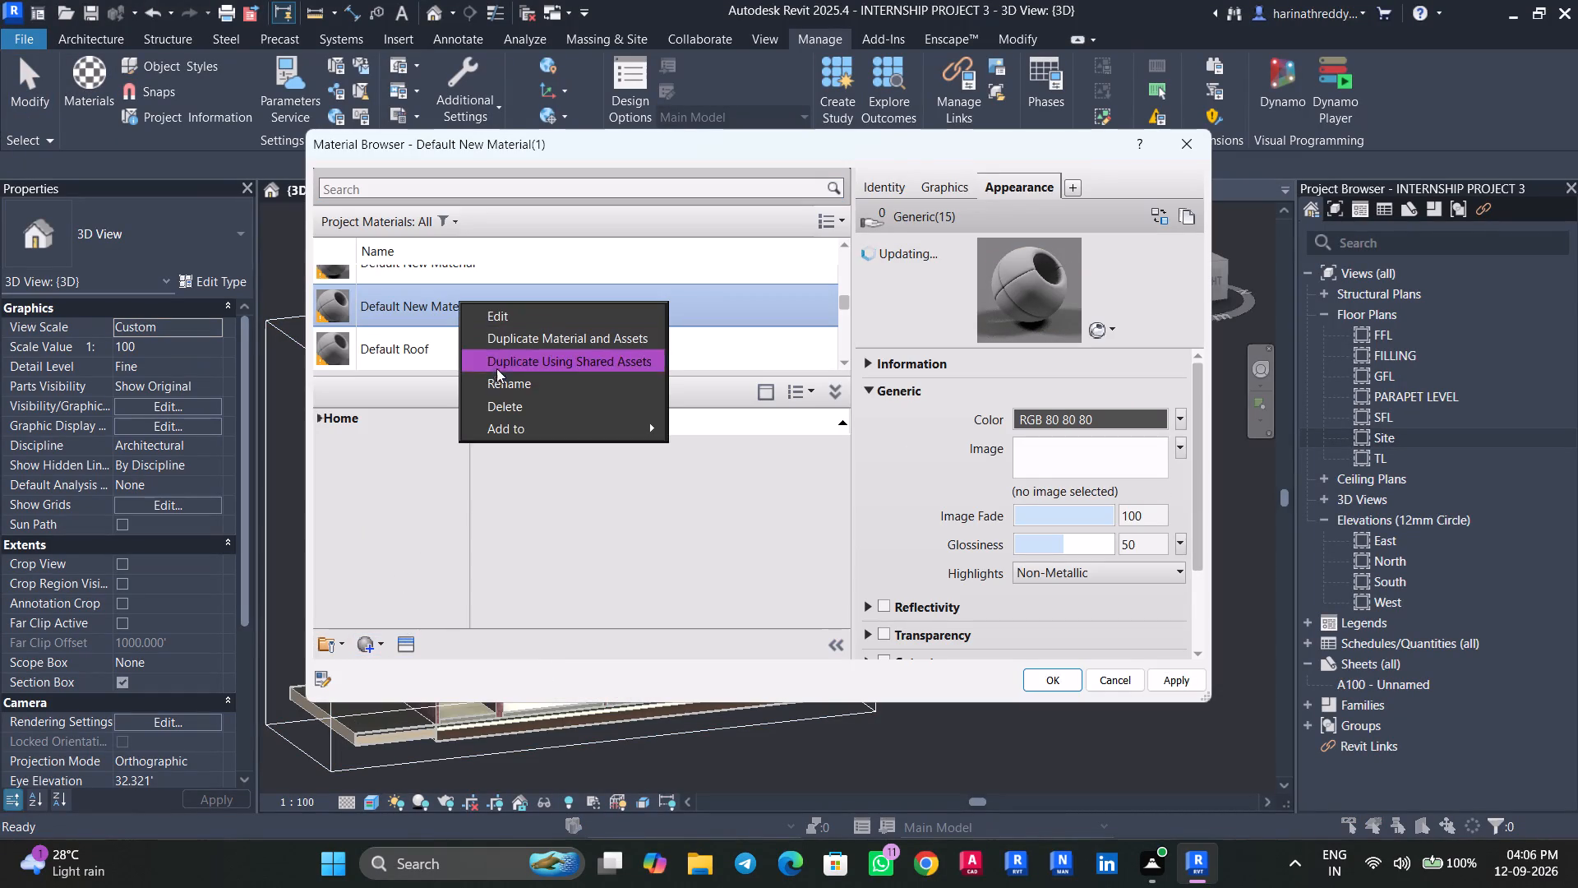
{"action": "left_click", "coordinate": [498, 375]}
{"action": "type", "text": "OUTDOOR FLOORING"}
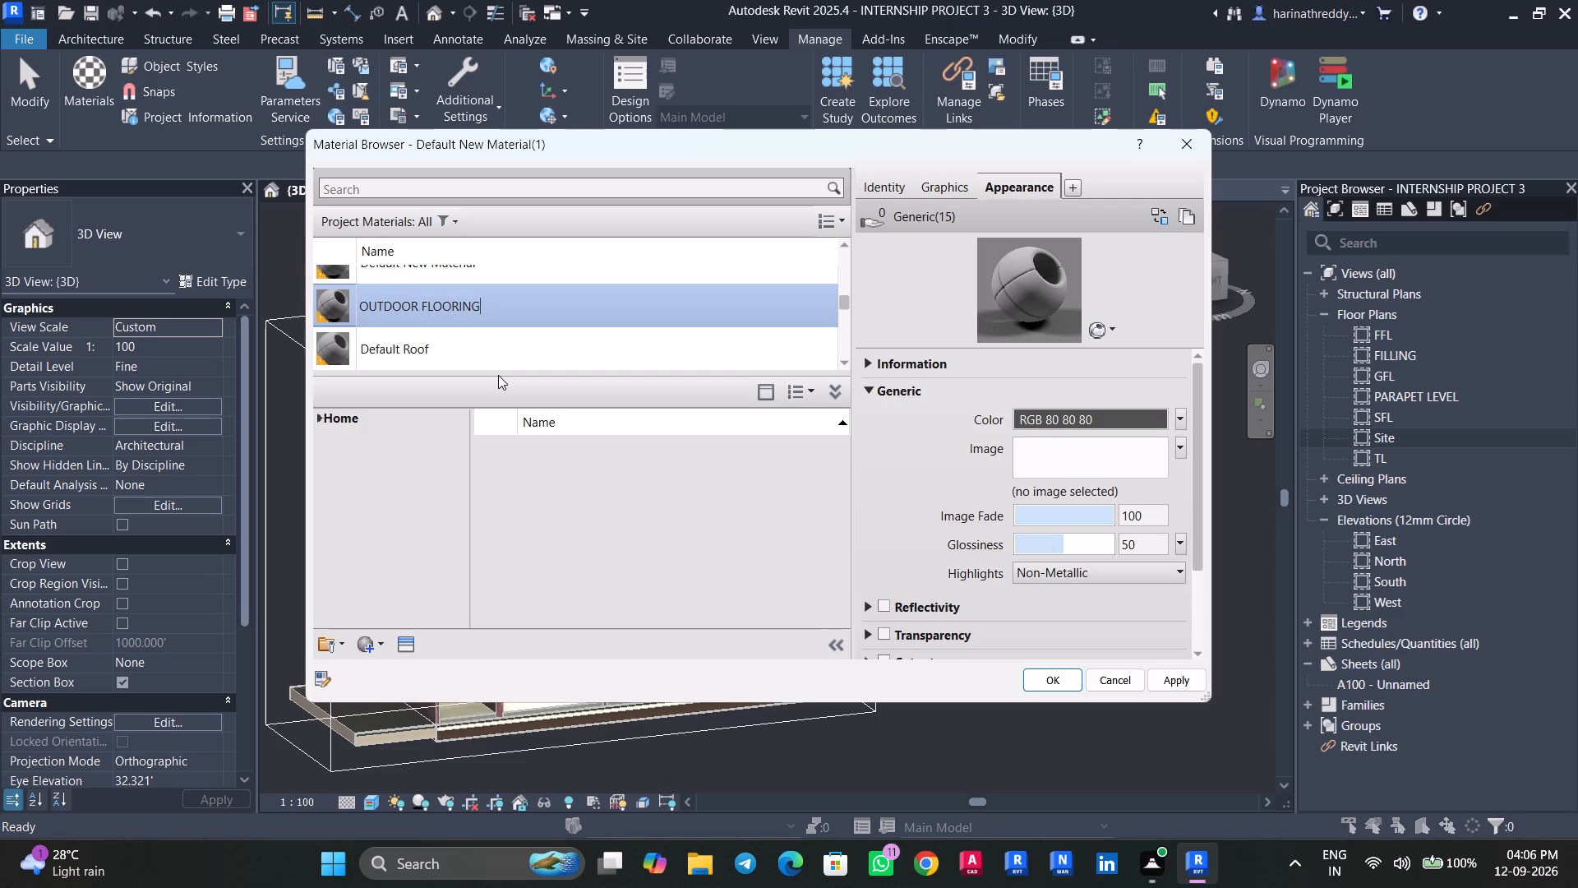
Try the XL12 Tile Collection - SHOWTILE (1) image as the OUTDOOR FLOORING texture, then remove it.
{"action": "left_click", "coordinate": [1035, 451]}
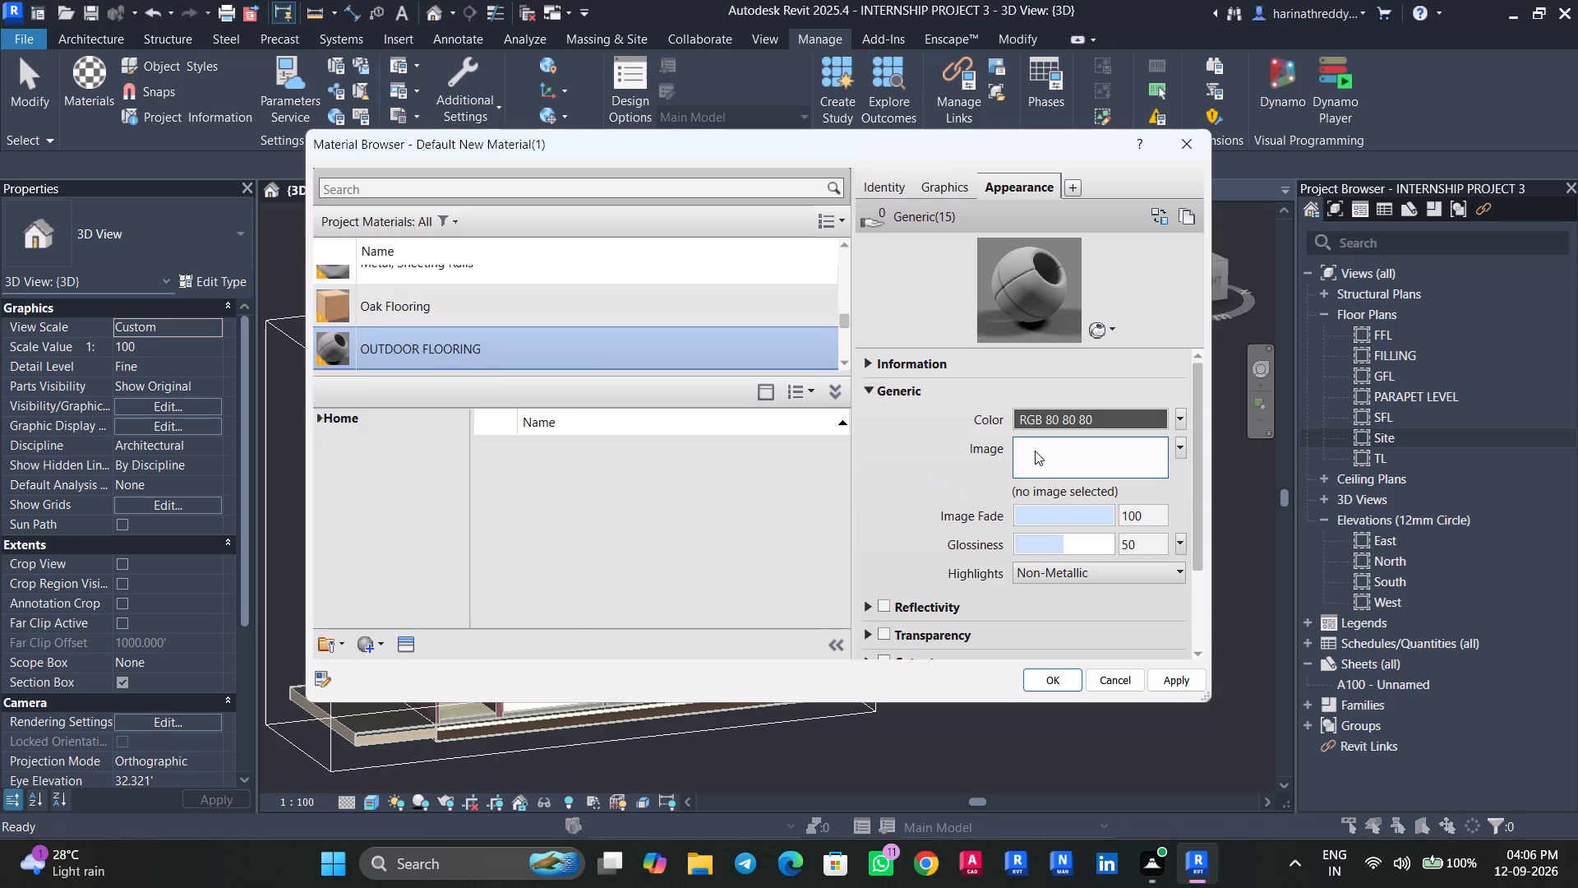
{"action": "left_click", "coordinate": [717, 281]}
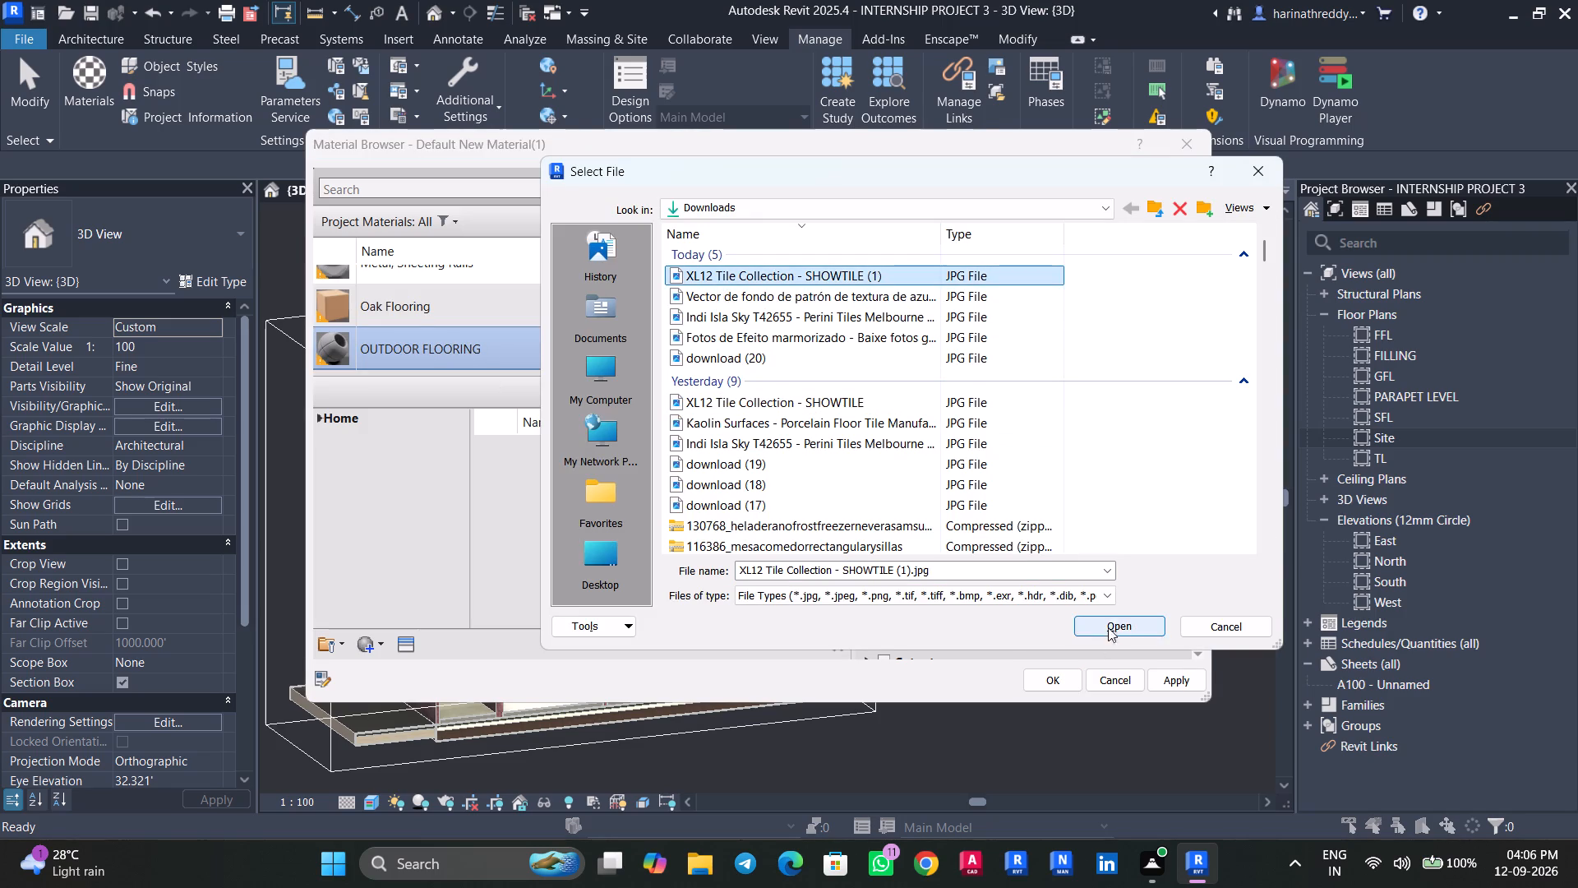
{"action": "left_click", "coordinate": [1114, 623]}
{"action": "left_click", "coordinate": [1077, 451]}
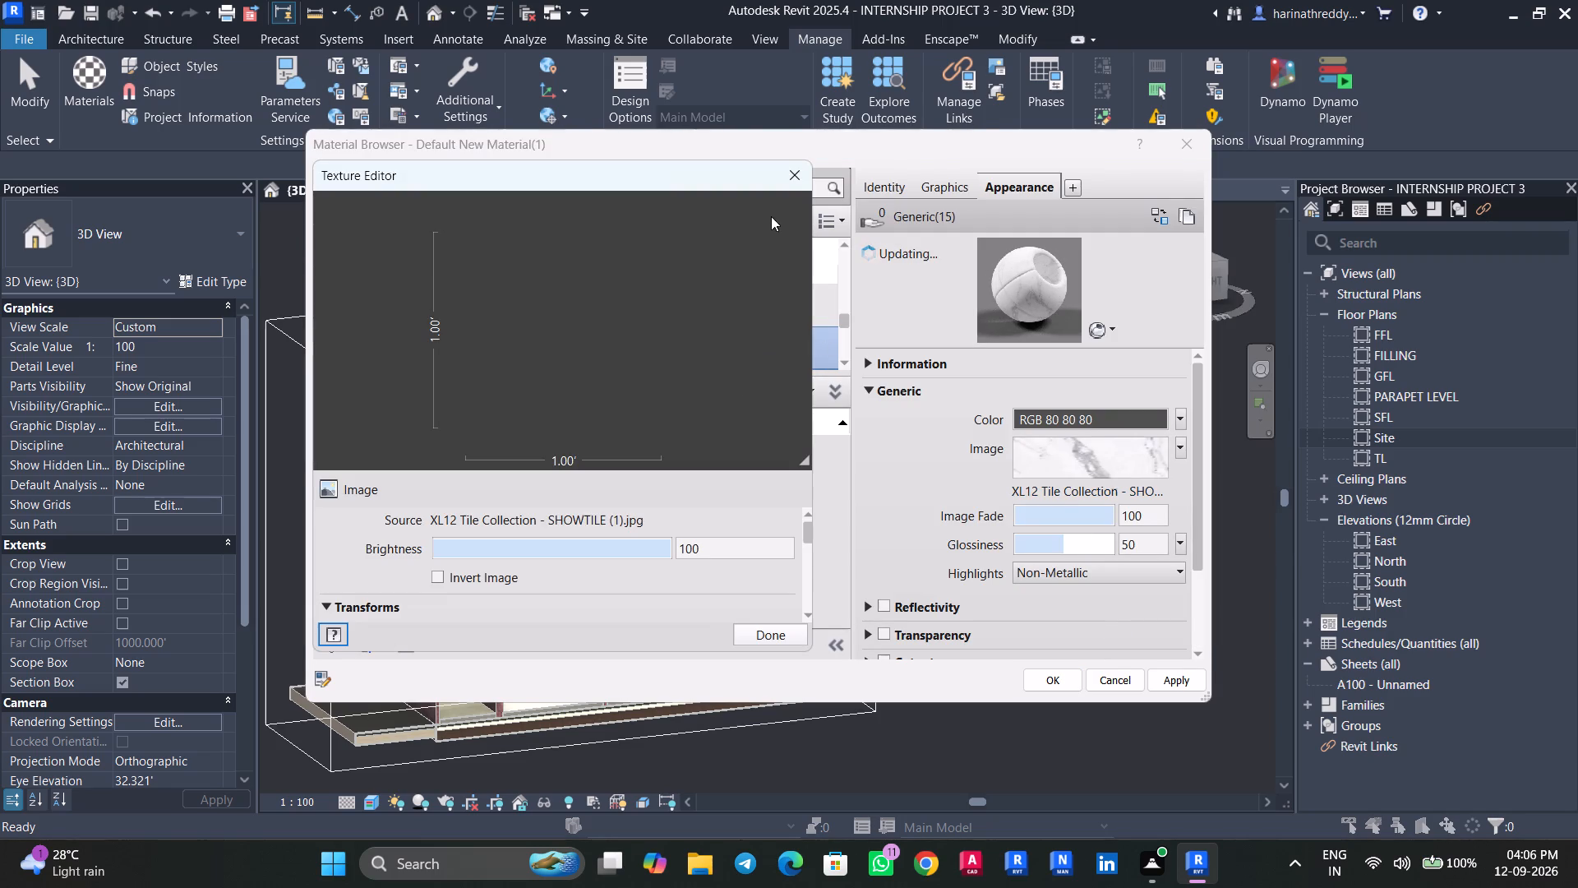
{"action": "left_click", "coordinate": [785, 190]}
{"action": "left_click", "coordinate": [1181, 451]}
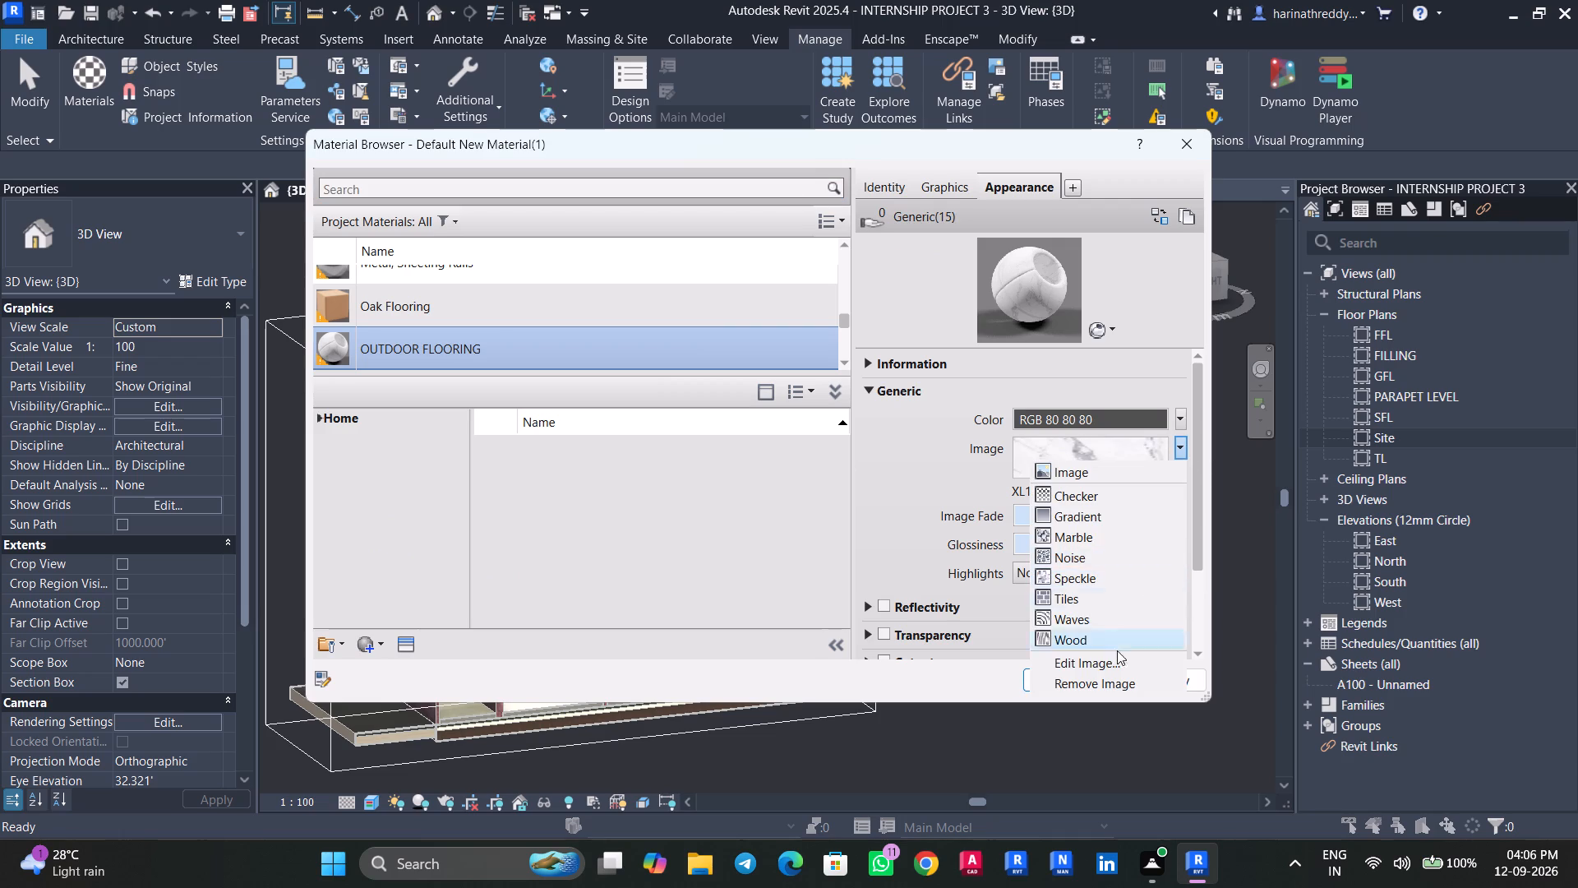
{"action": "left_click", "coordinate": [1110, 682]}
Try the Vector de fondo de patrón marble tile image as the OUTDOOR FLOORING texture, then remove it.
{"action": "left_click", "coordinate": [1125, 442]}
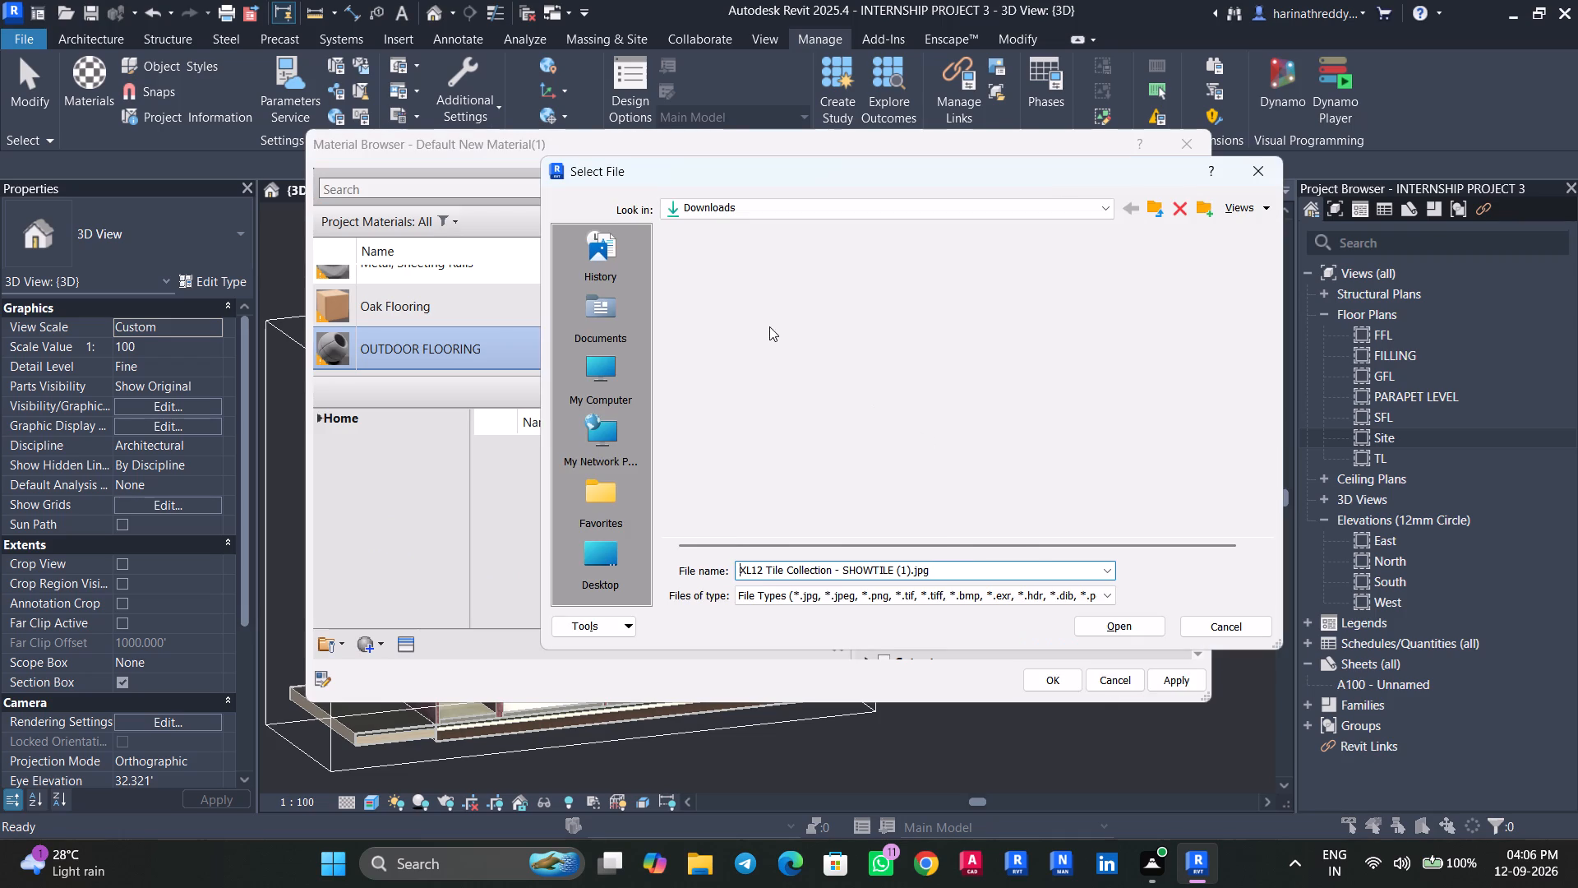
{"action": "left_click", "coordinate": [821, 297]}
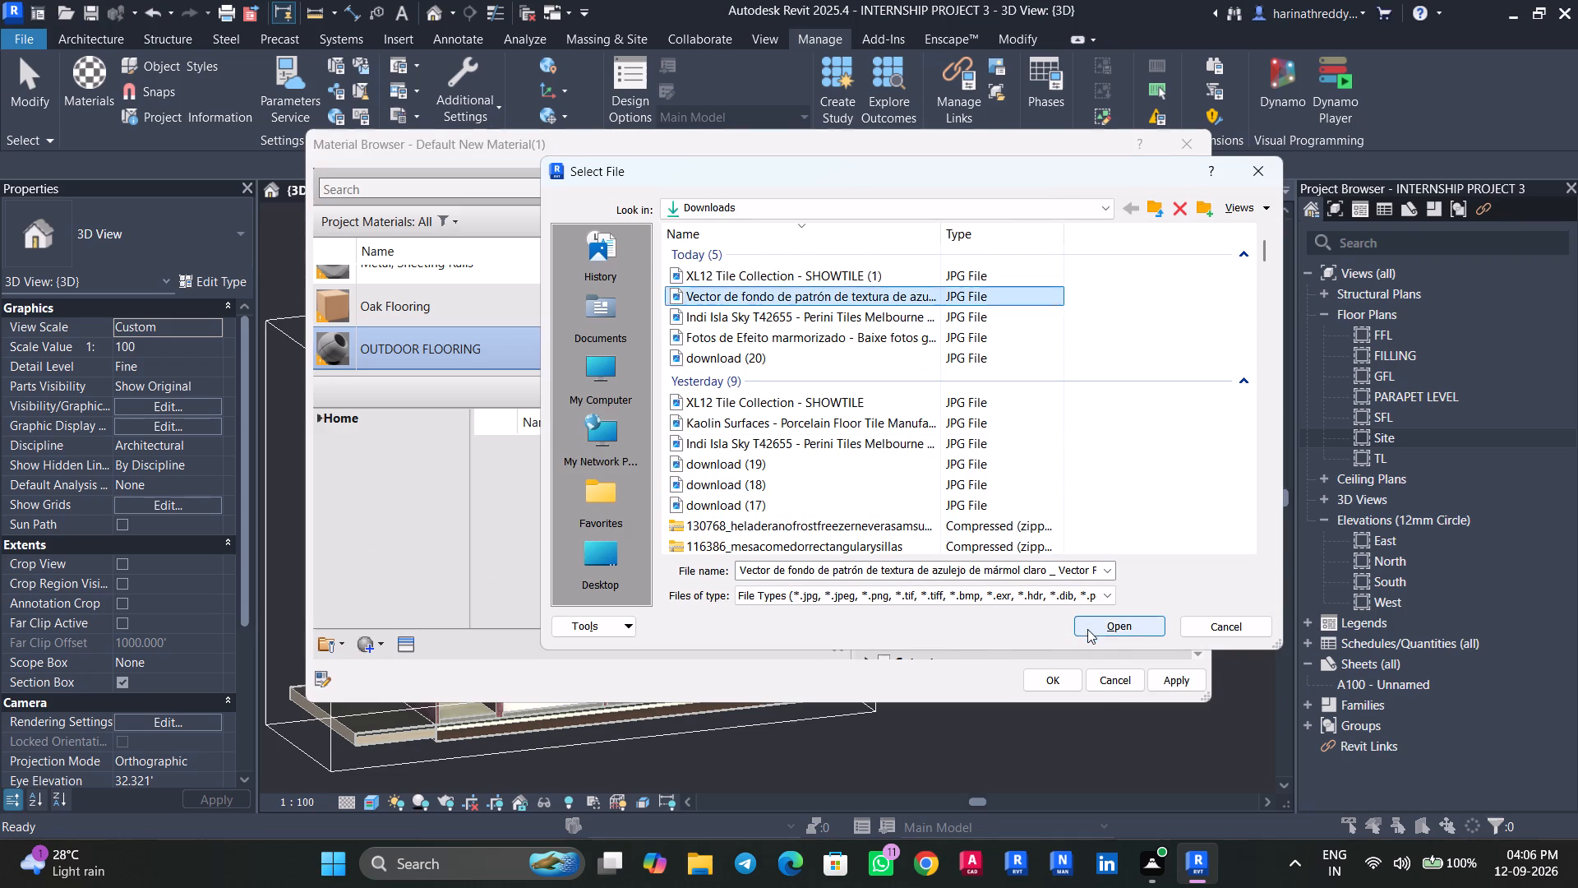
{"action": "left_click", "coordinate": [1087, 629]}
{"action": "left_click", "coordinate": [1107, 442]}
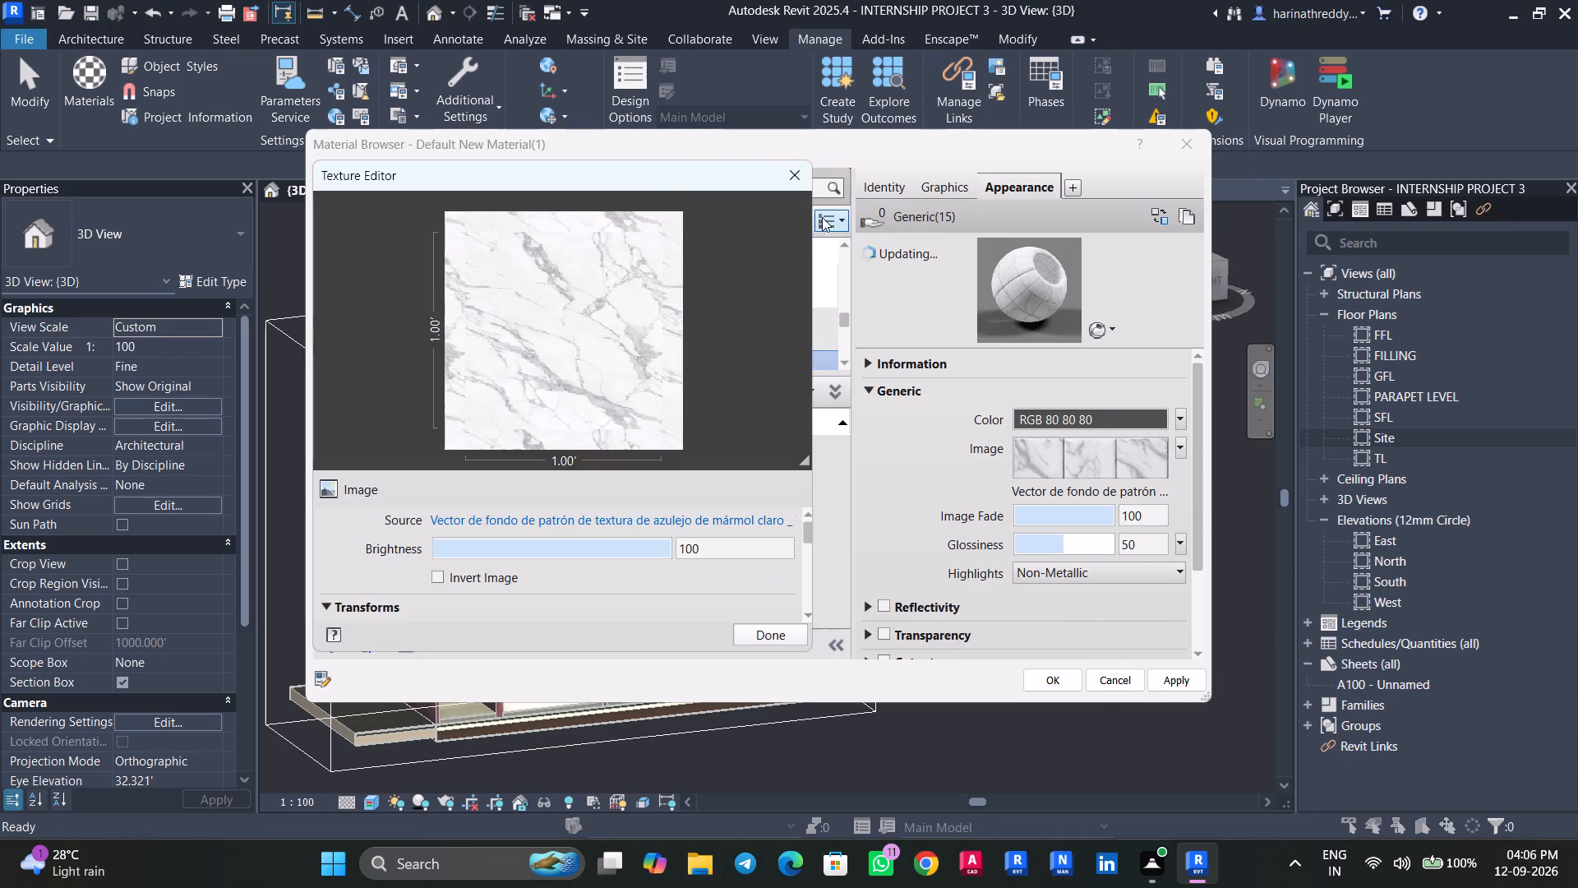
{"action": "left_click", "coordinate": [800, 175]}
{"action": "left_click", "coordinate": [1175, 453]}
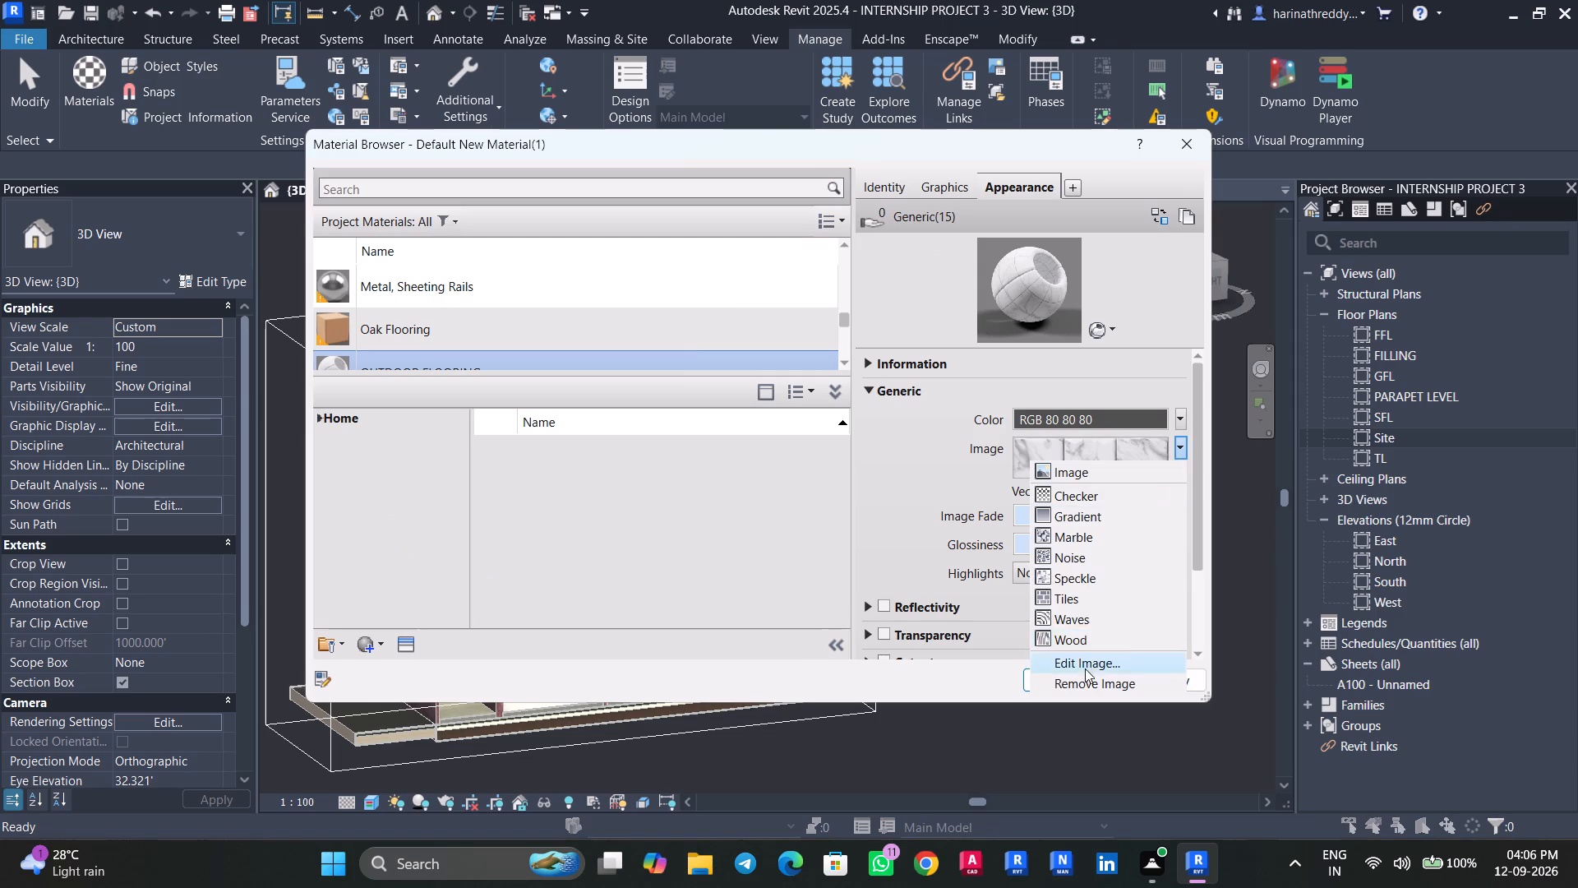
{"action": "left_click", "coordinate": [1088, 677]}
Use download (20).jpg as the OUTDOOR FLOORING texture with a 3' sample size and apply the material.
{"action": "left_click", "coordinate": [1059, 460]}
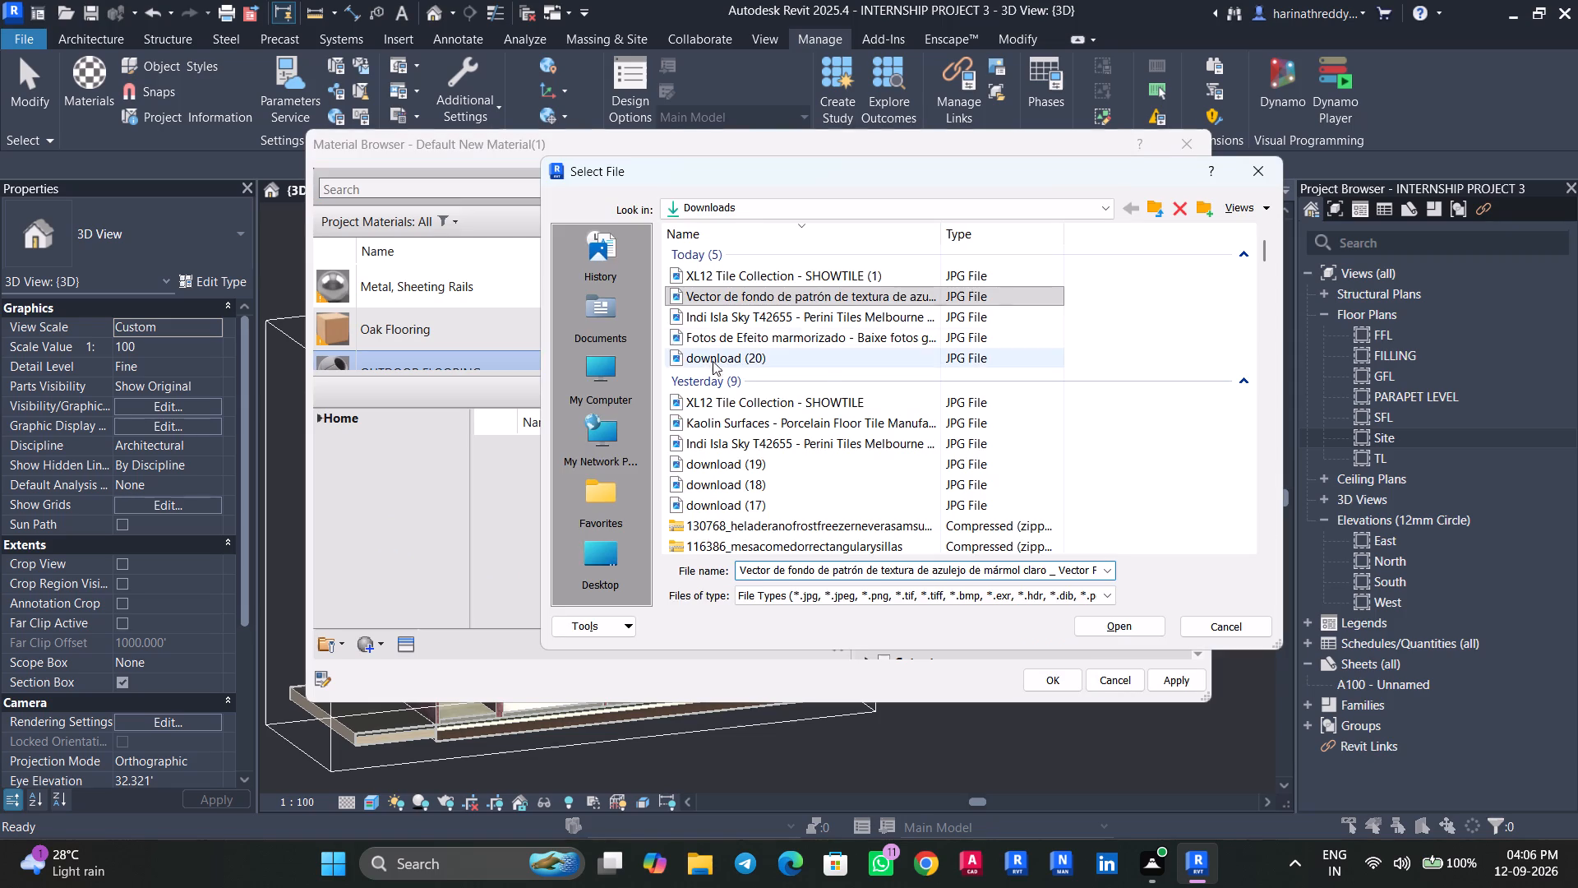
{"action": "left_click", "coordinate": [727, 358]}
{"action": "left_click", "coordinate": [1110, 628]}
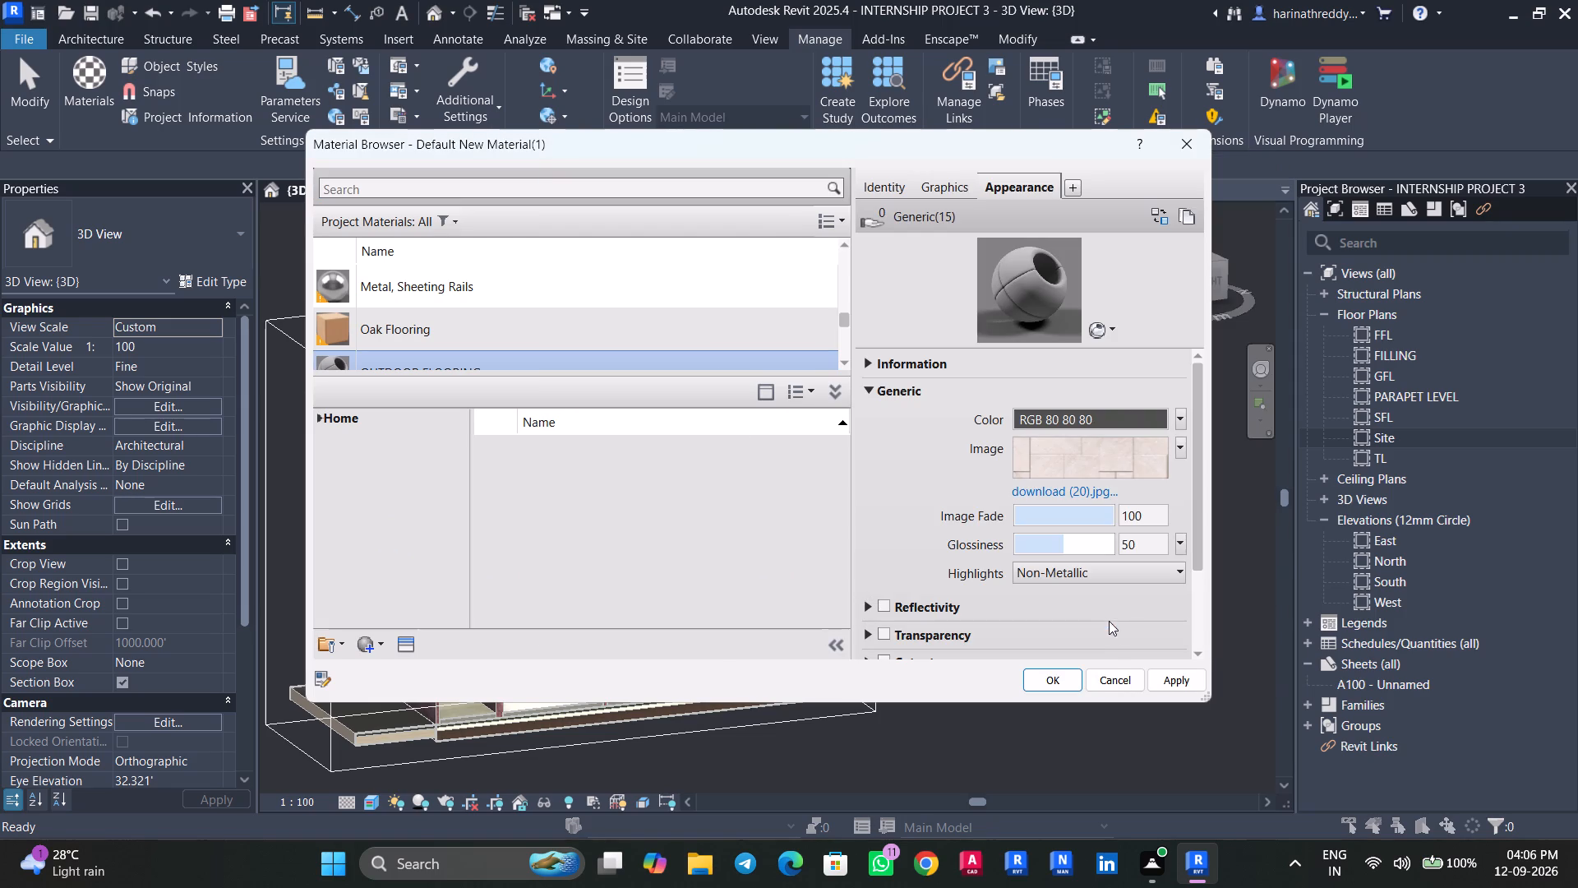
{"action": "left_click", "coordinate": [1138, 456]}
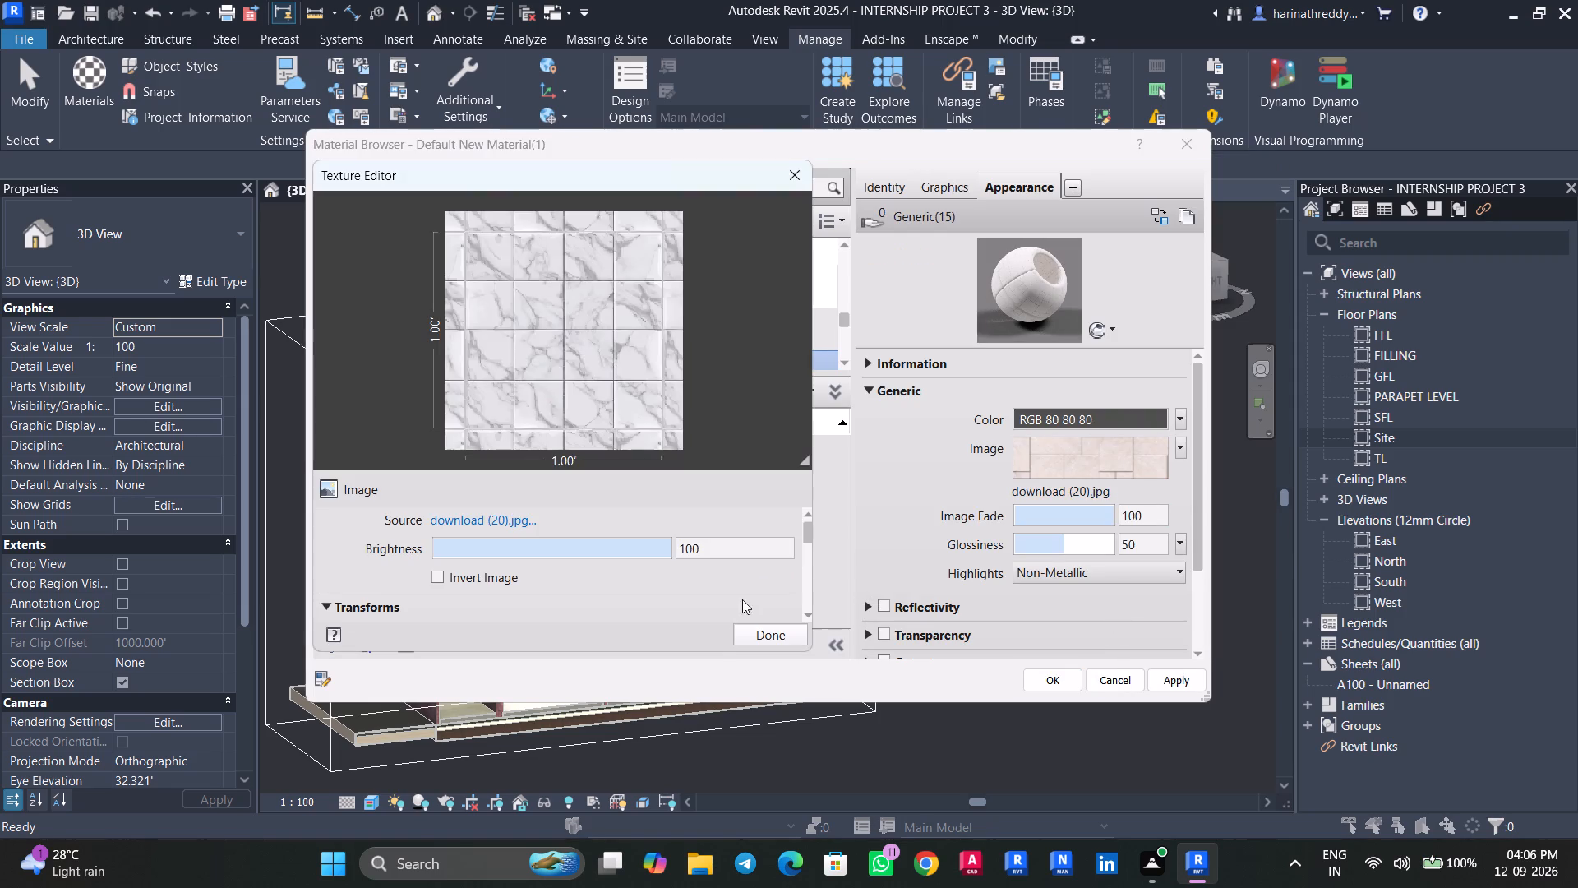
{"action": "left_click_drag", "start_coordinate": [805, 537], "coordinate": [806, 585]}
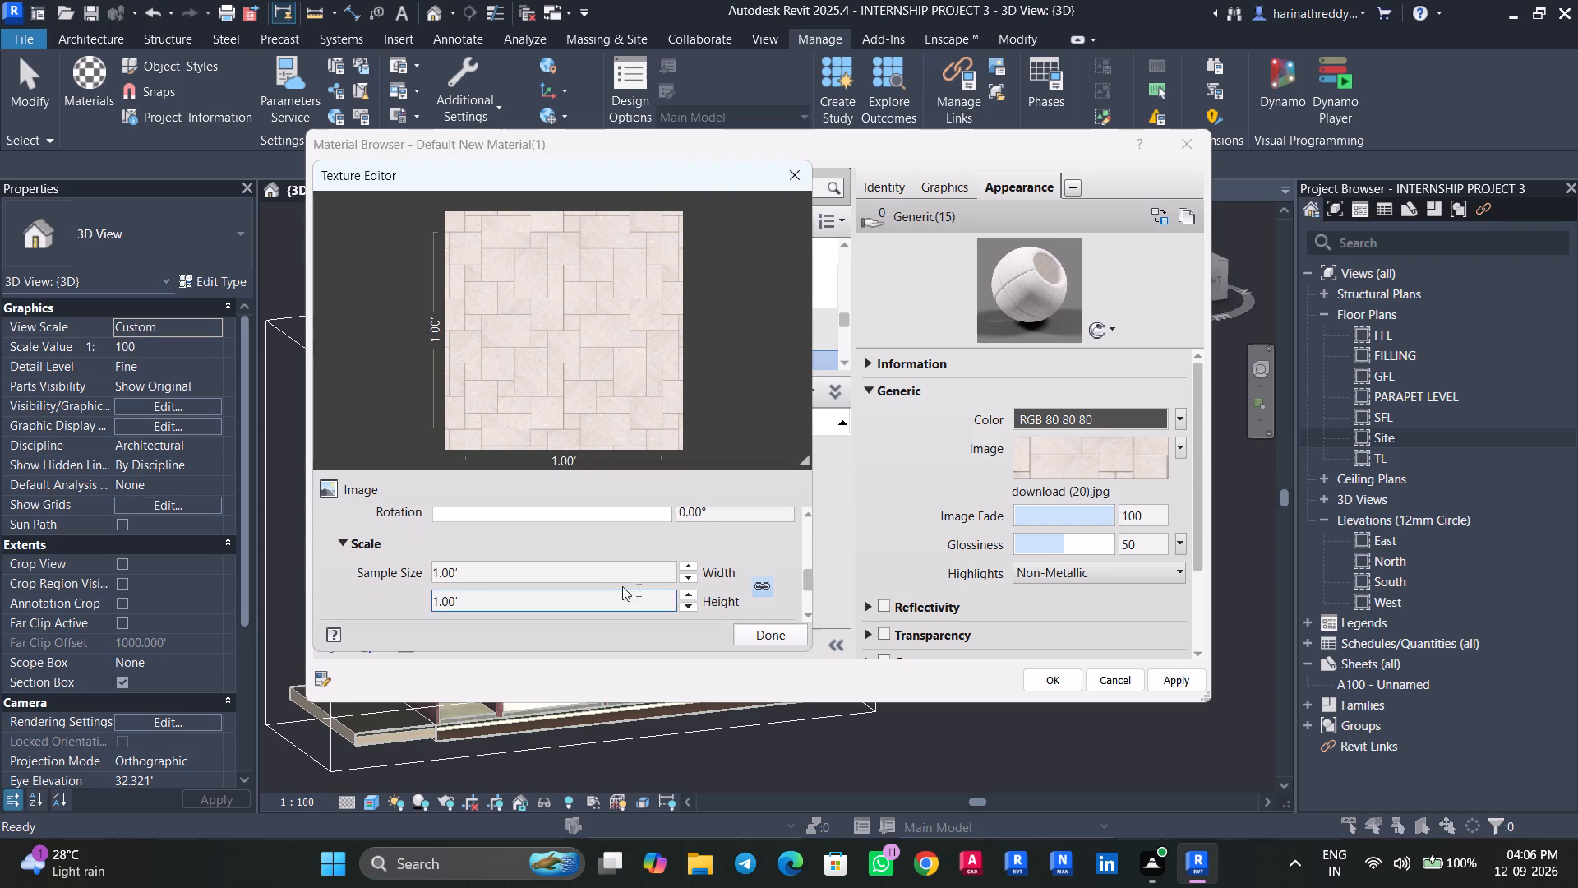
{"action": "left_click", "coordinate": [616, 576]}
{"action": "type", "text": "3'"}
{"action": "key", "text": "Return"}
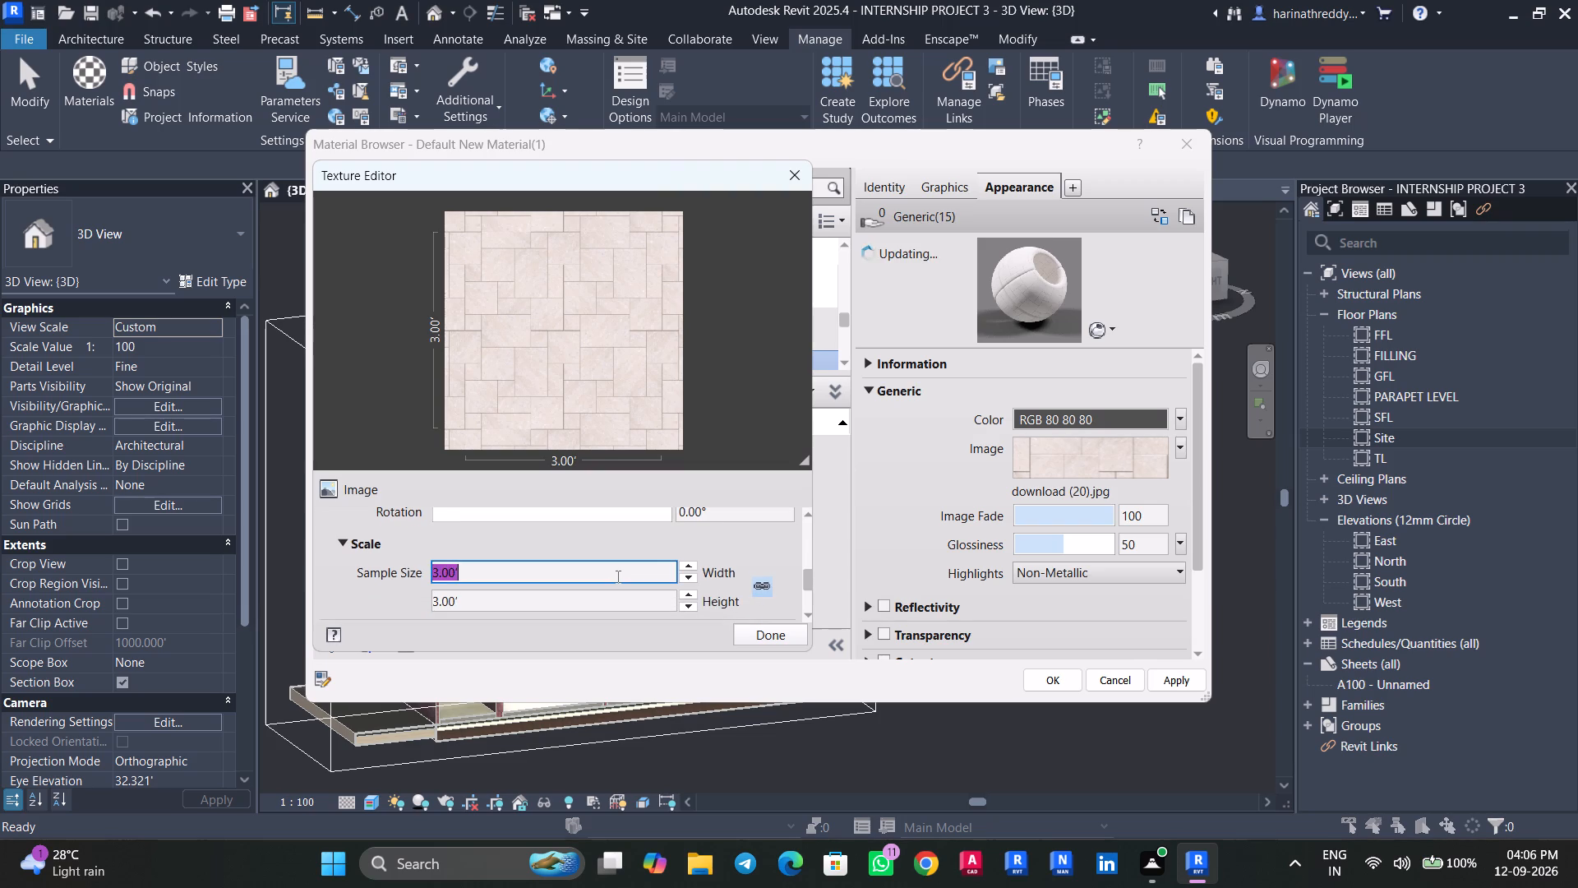
{"action": "left_click", "coordinate": [769, 645]}
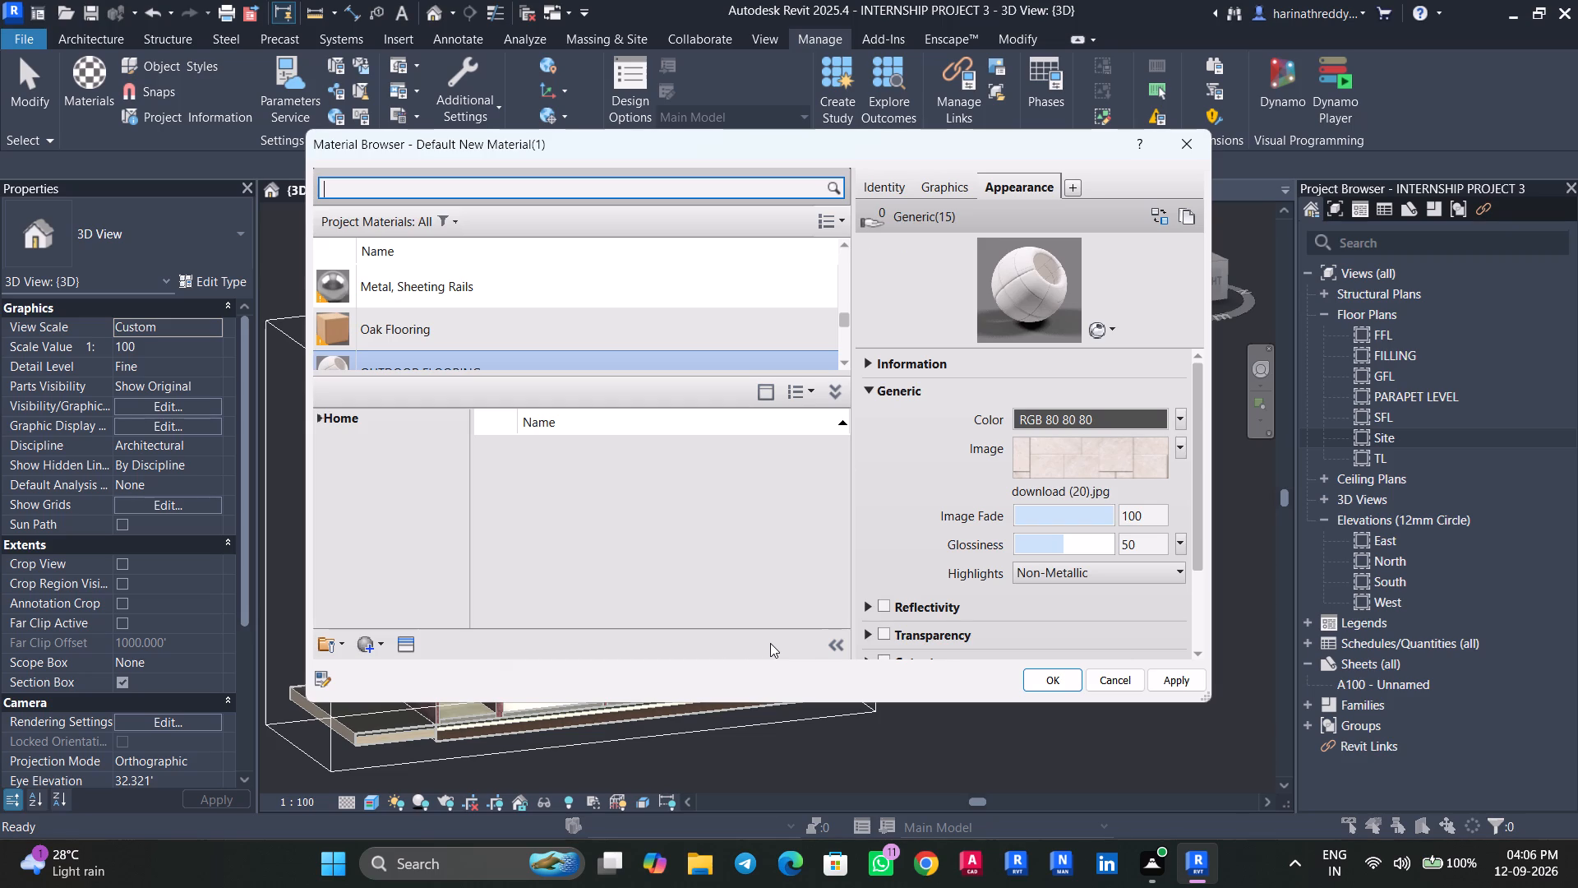
{"action": "left_click", "coordinate": [1185, 696]}
{"action": "left_click", "coordinate": [1185, 691]}
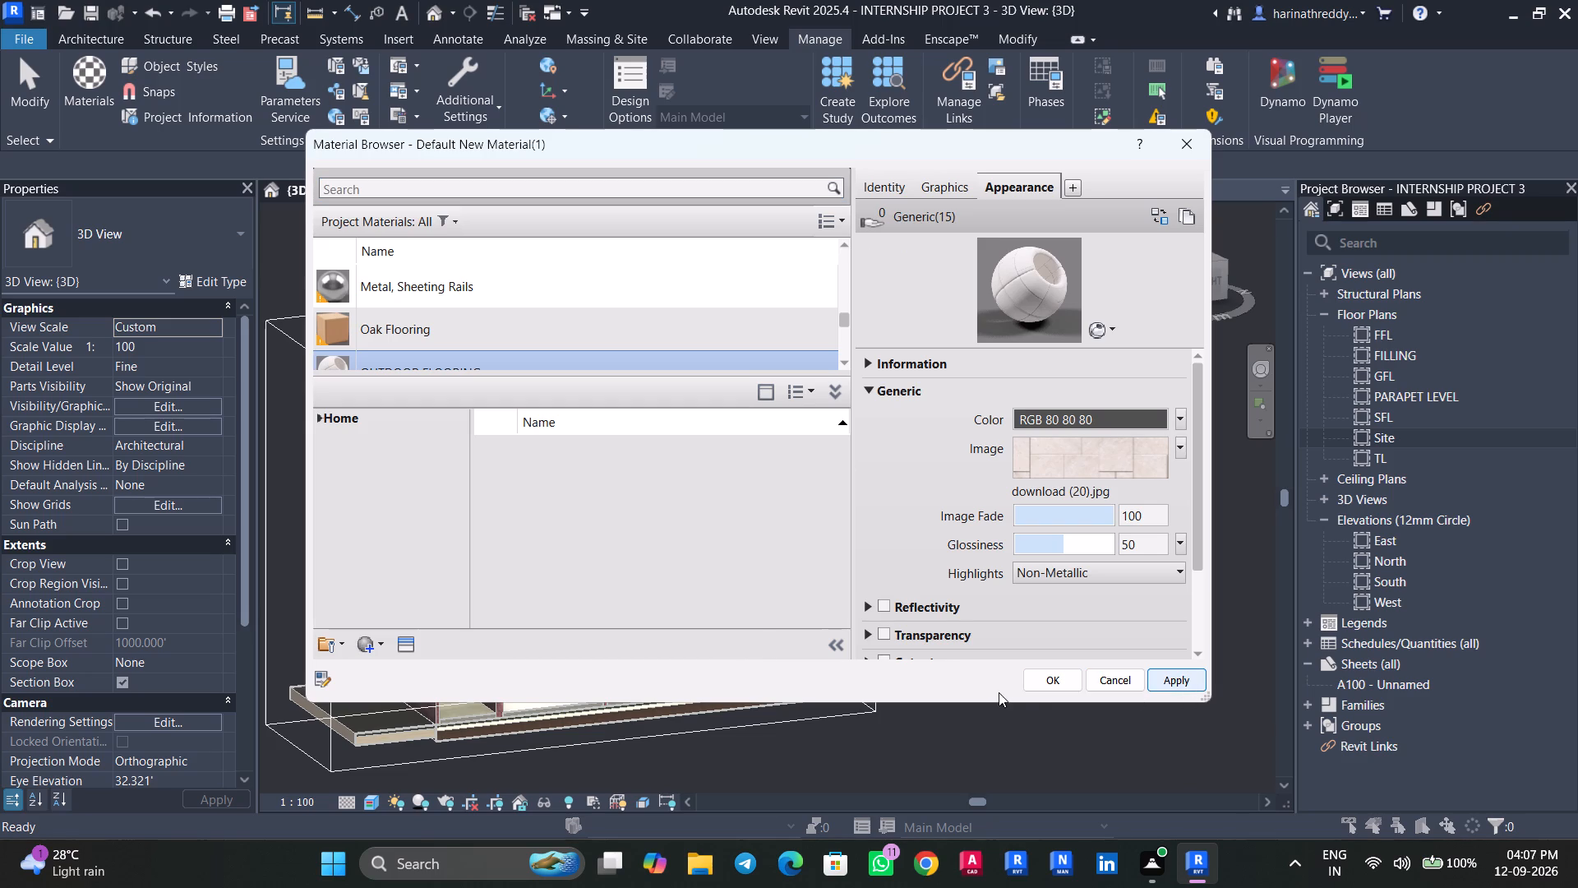
{"action": "left_click", "coordinate": [1036, 683]}
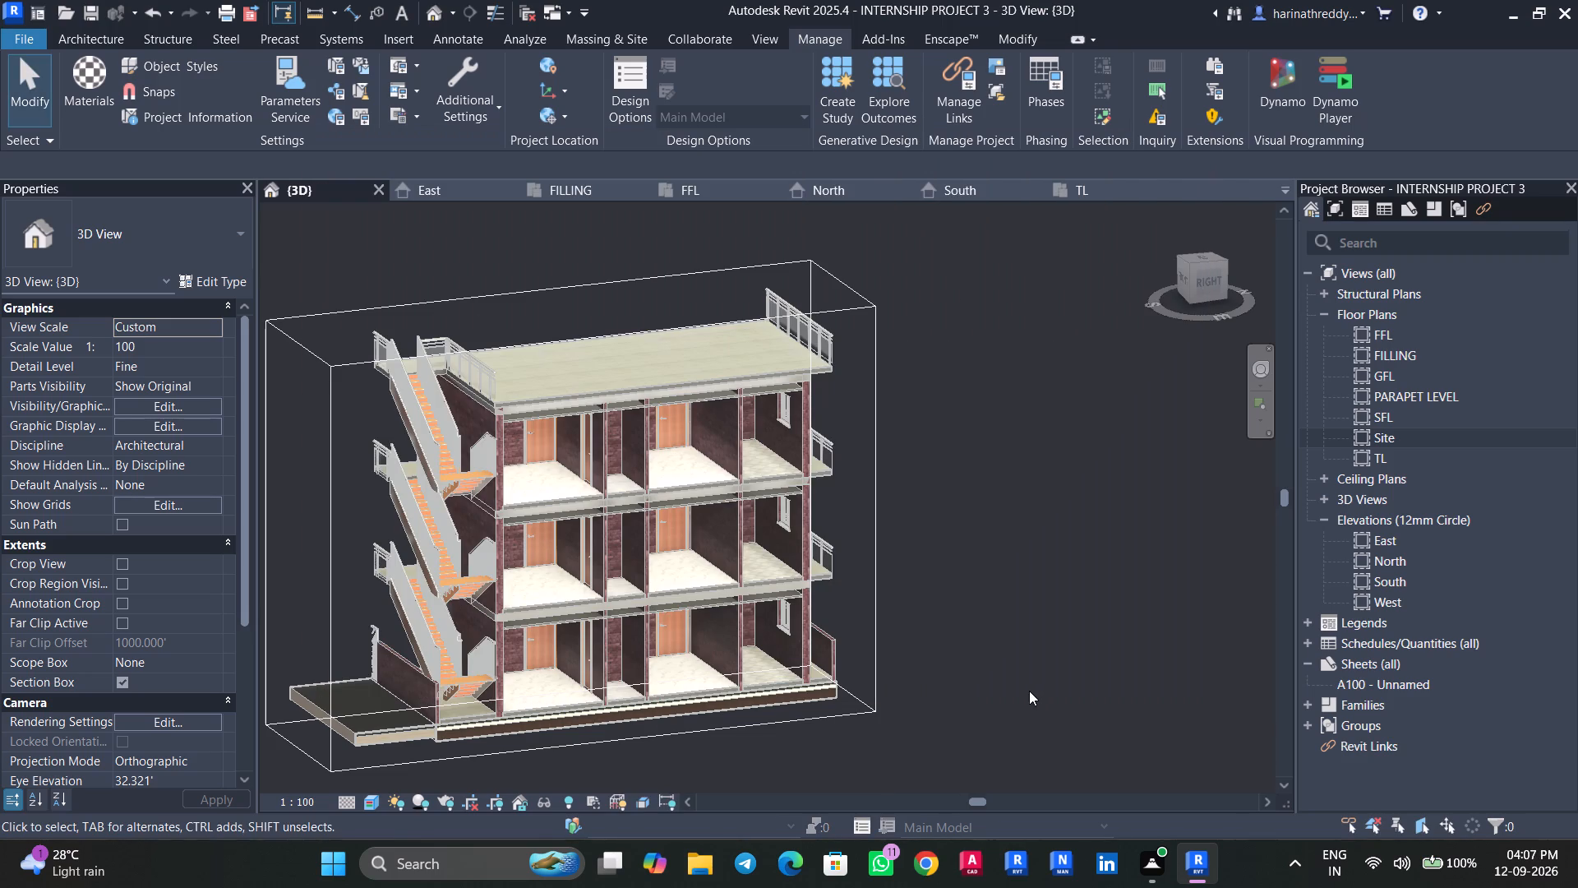
Examine the outer flooring finish on the roof terrace from above.
{"action": "scroll", "coordinate": [551, 231], "scroll_direction": "up", "scroll_amount": 7}
{"action": "middle_click_drag", "start_coordinate": [556, 265], "coordinate": [715, 505], "text": "shift"}
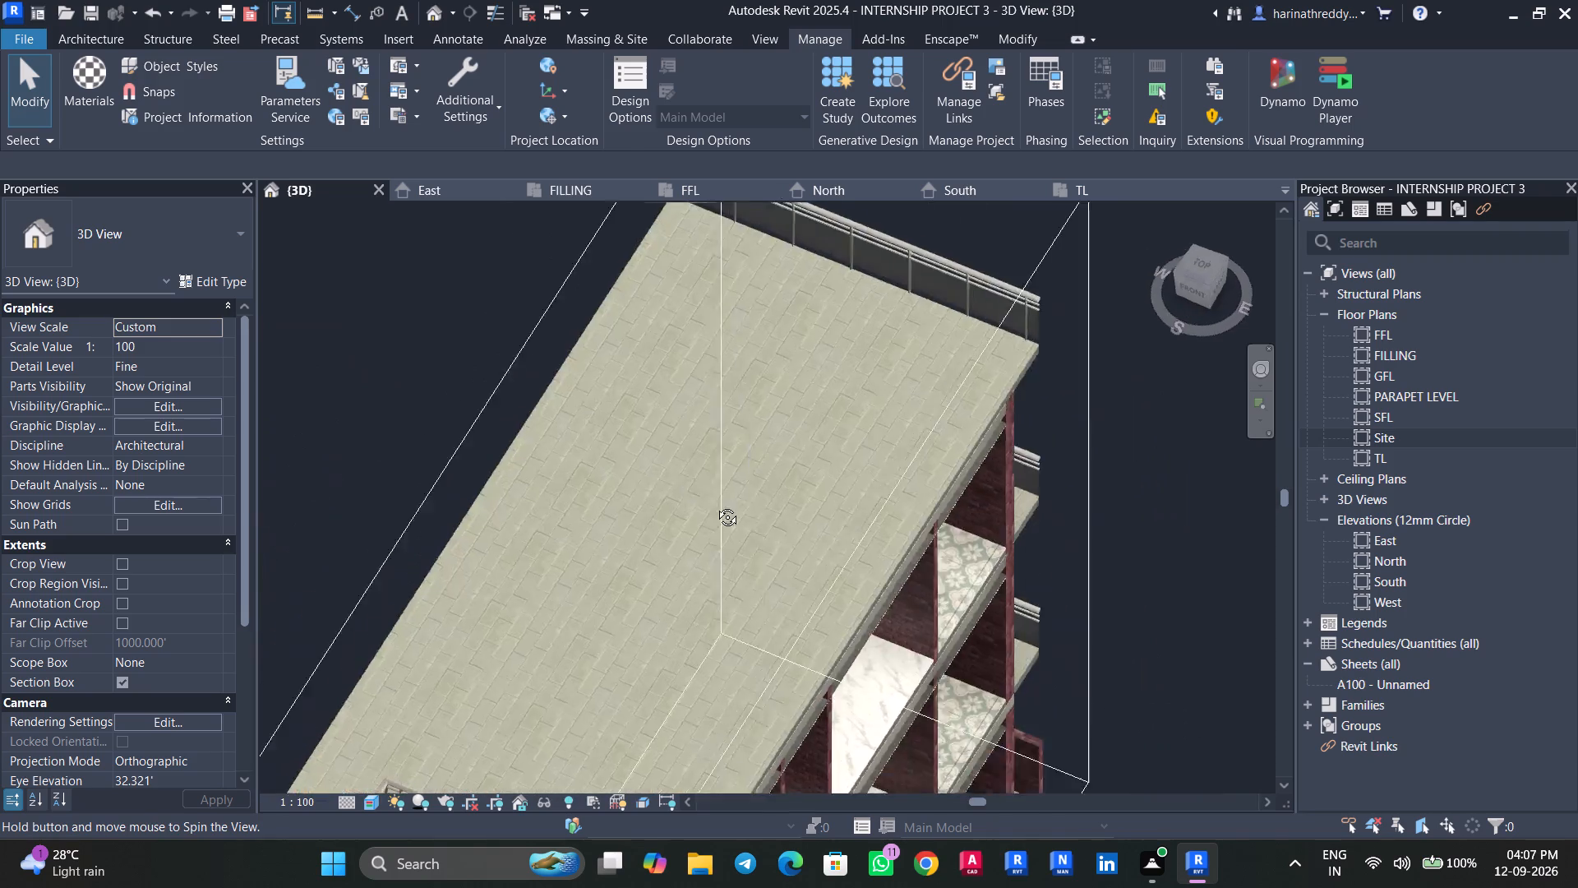
{"action": "middle_click_drag", "start_coordinate": [715, 505], "coordinate": [739, 531], "text": "shift"}
{"action": "scroll", "coordinate": [648, 416], "scroll_direction": "up", "scroll_amount": 5}
{"action": "key", "text": "Escape"}
{"action": "scroll", "coordinate": [698, 395], "scroll_direction": "down", "scroll_amount": 9}
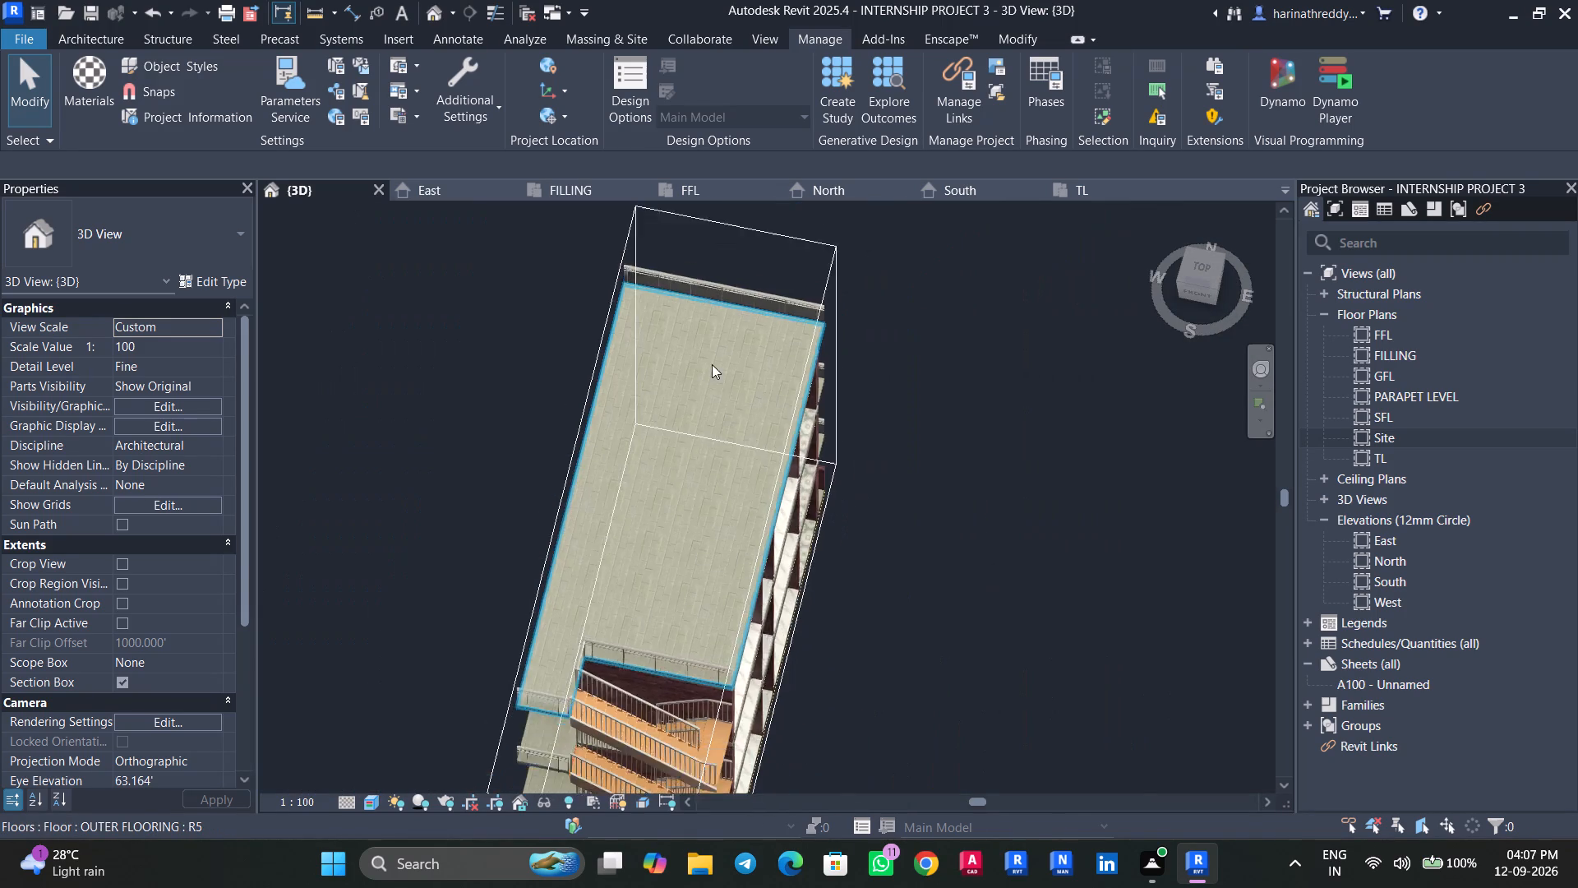
{"action": "scroll", "coordinate": [712, 364], "scroll_direction": "down", "scroll_amount": 7}
{"action": "middle_click_drag", "start_coordinate": [894, 470], "coordinate": [887, 337], "text": "shift"}
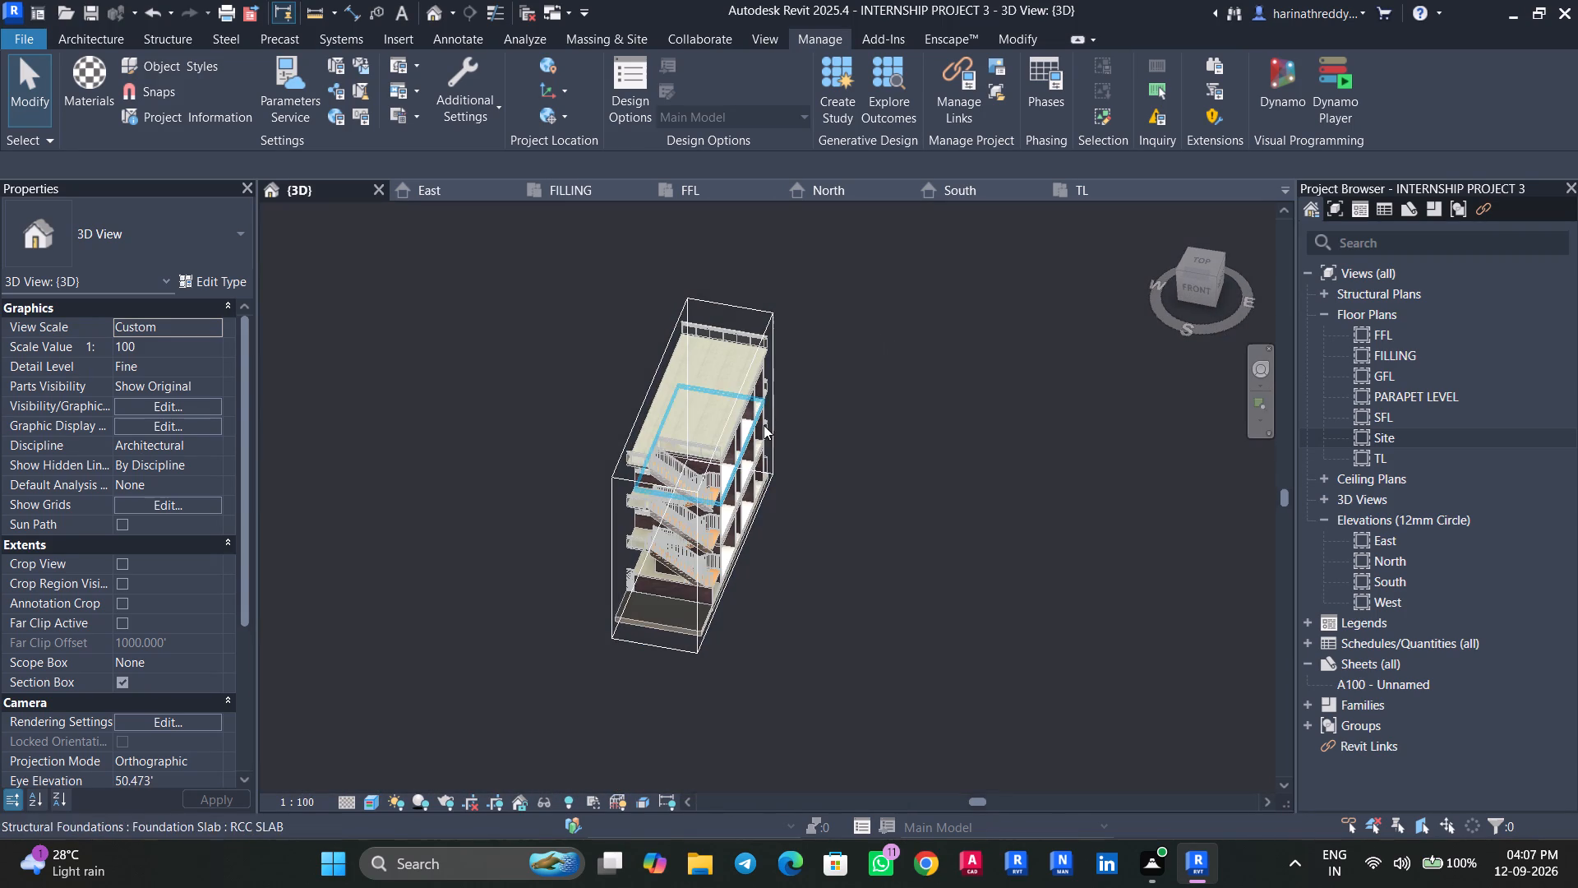
Extend the section box outward past the building's cut east side.
{"action": "left_click", "coordinate": [776, 321]}
{"action": "middle_click_drag", "start_coordinate": [841, 414], "coordinate": [887, 326], "text": "shift"}
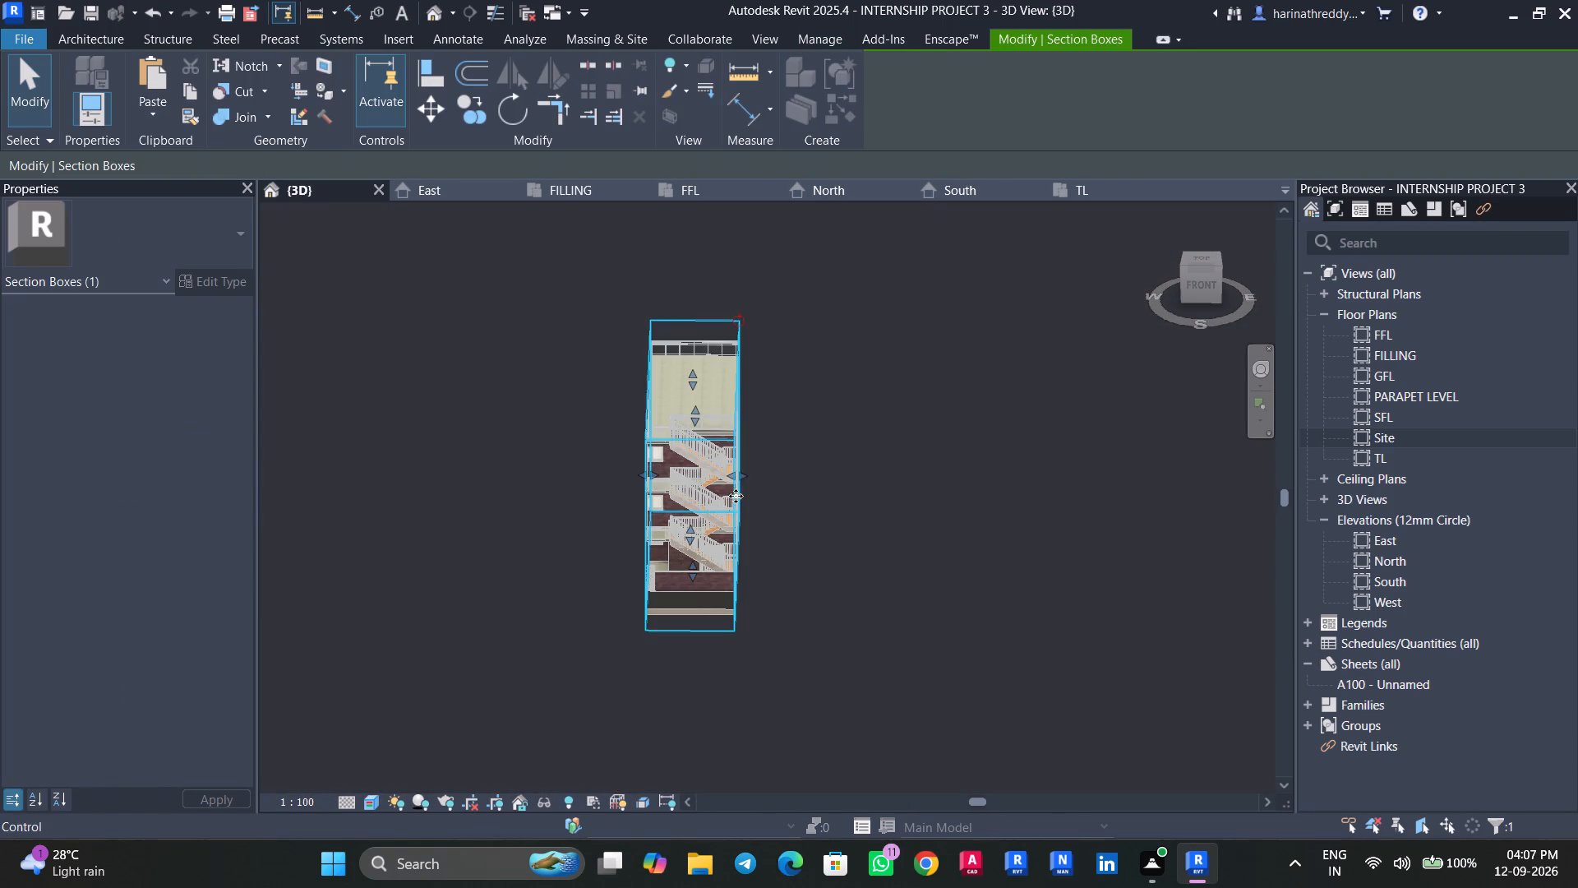
{"action": "left_click_drag", "start_coordinate": [739, 476], "coordinate": [789, 476]}
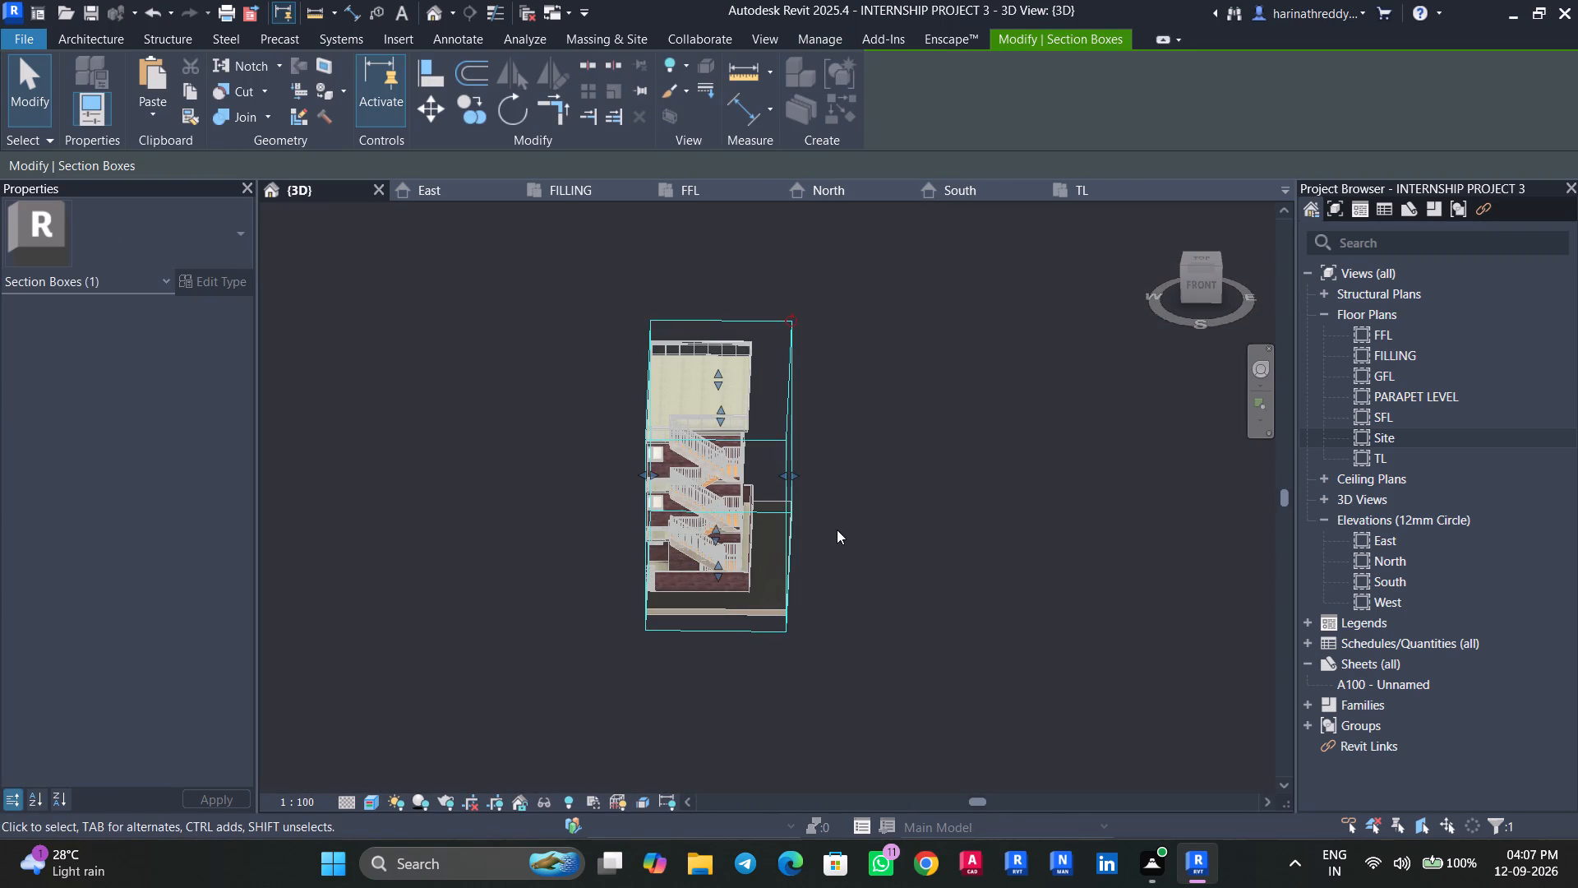
{"action": "middle_click_drag", "start_coordinate": [834, 534], "coordinate": [819, 525], "text": "shift"}
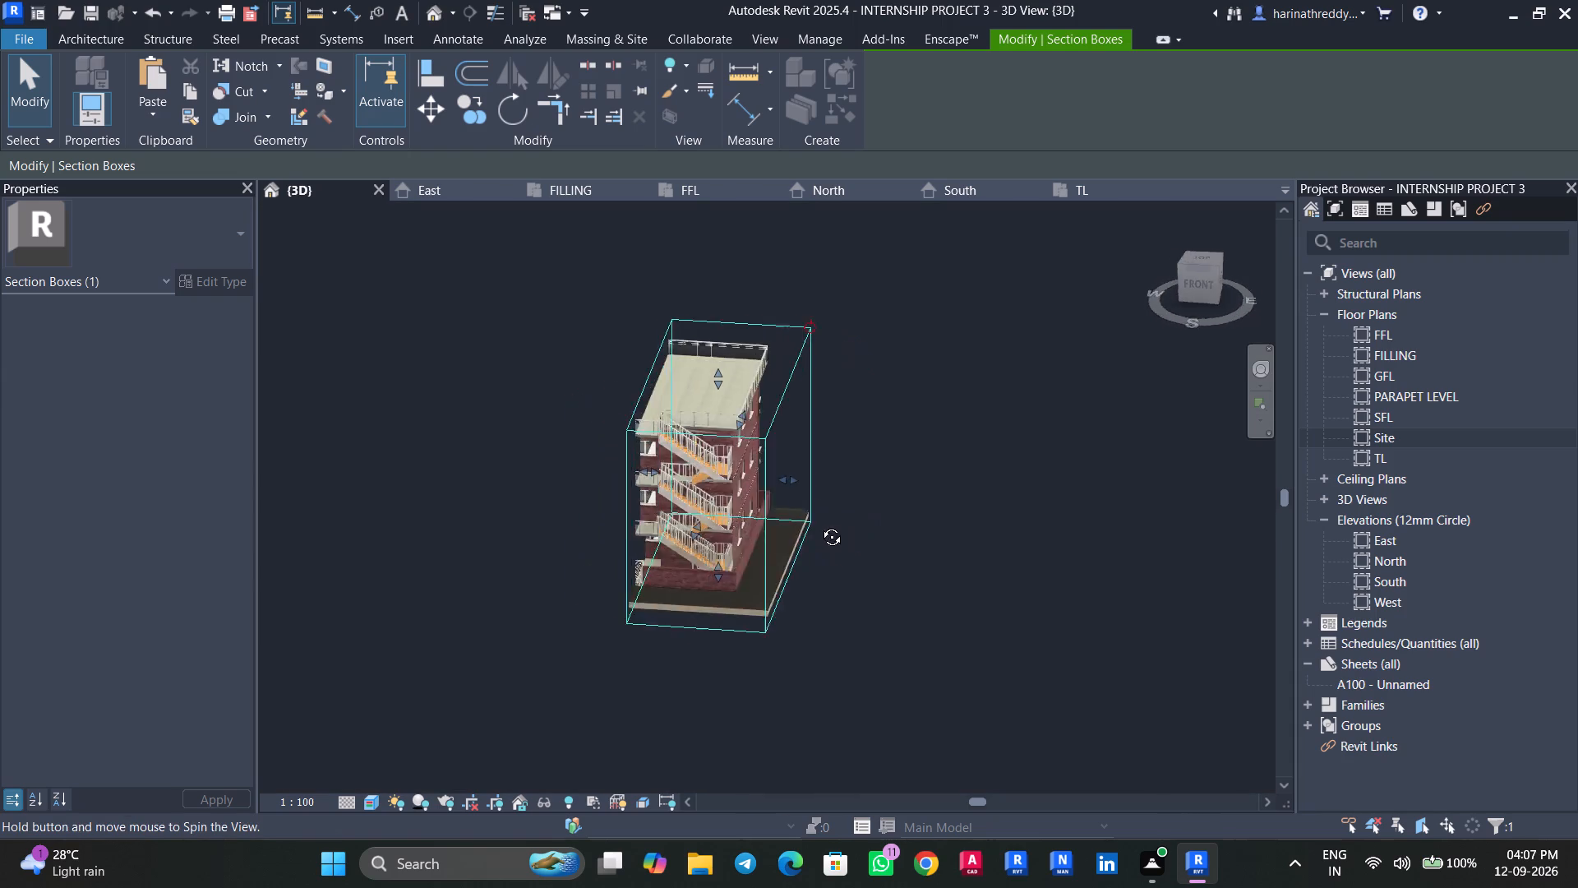
{"action": "middle_click_drag", "start_coordinate": [819, 525], "coordinate": [925, 530], "text": "shift"}
{"action": "key", "text": "Escape"}
Examine the outer flooring finish and the ground-level layers up close from the building's cut west side.
{"action": "scroll", "coordinate": [648, 630], "scroll_direction": "up", "scroll_amount": 9}
{"action": "middle_click_drag", "start_coordinate": [651, 631], "coordinate": [827, 673], "text": "shift"}
{"action": "scroll", "coordinate": [1094, 480], "scroll_direction": "up", "scroll_amount": 14}
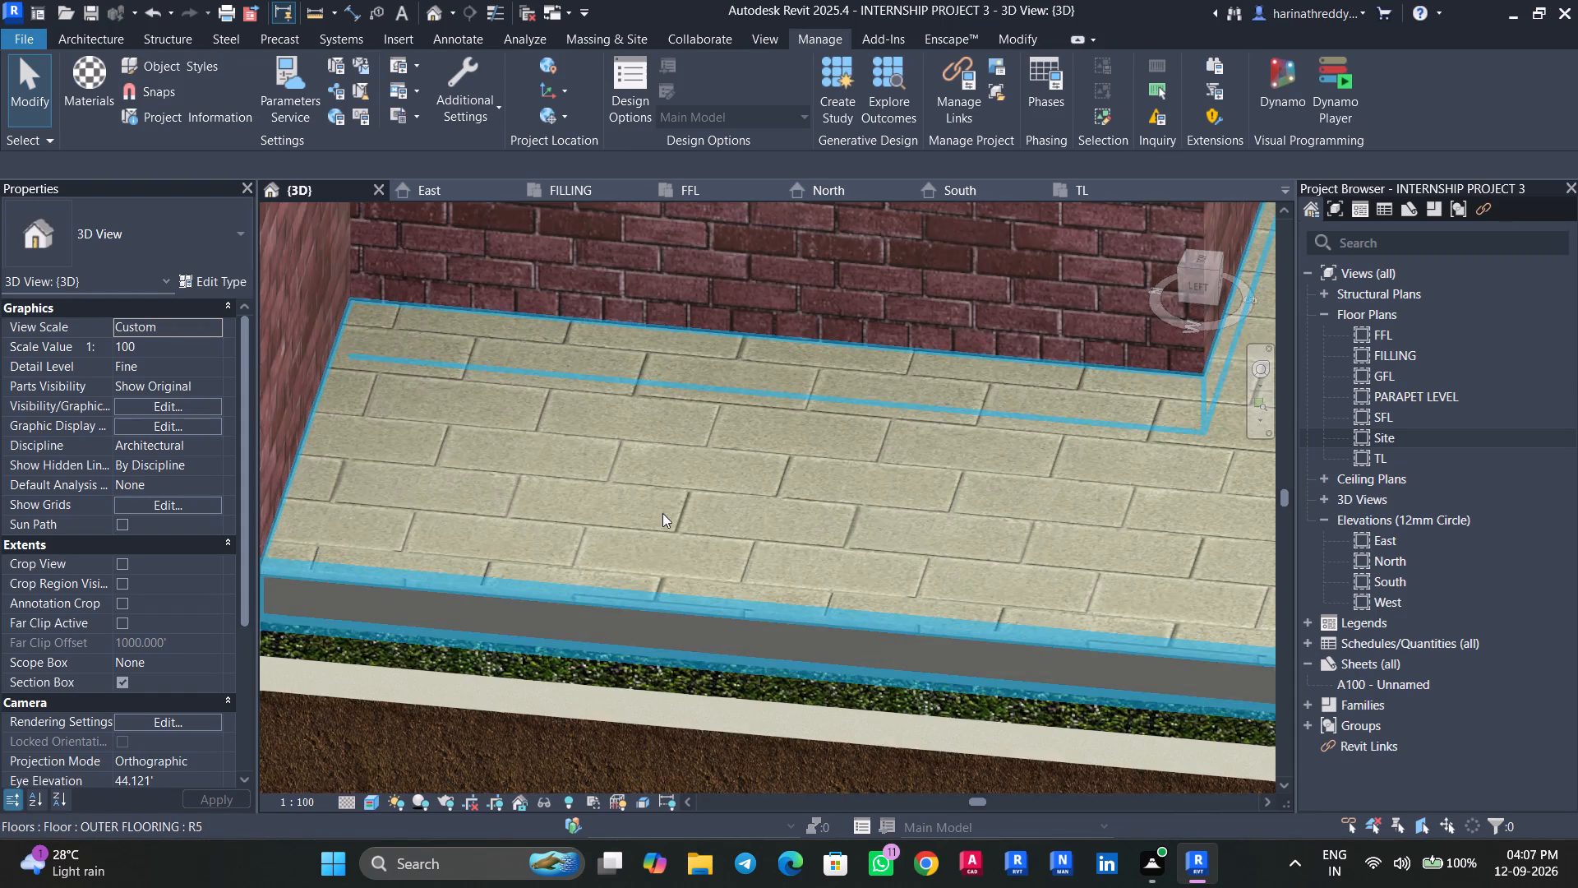
{"action": "scroll", "coordinate": [660, 511], "scroll_direction": "down", "scroll_amount": 4}
{"action": "scroll", "coordinate": [660, 511], "scroll_direction": "up", "scroll_amount": 1}
{"action": "scroll", "coordinate": [660, 511], "scroll_direction": "down", "scroll_amount": 4}
{"action": "scroll", "coordinate": [660, 511], "scroll_direction": "up", "scroll_amount": 1}
{"action": "scroll", "coordinate": [660, 511], "scroll_direction": "down", "scroll_amount": 5}
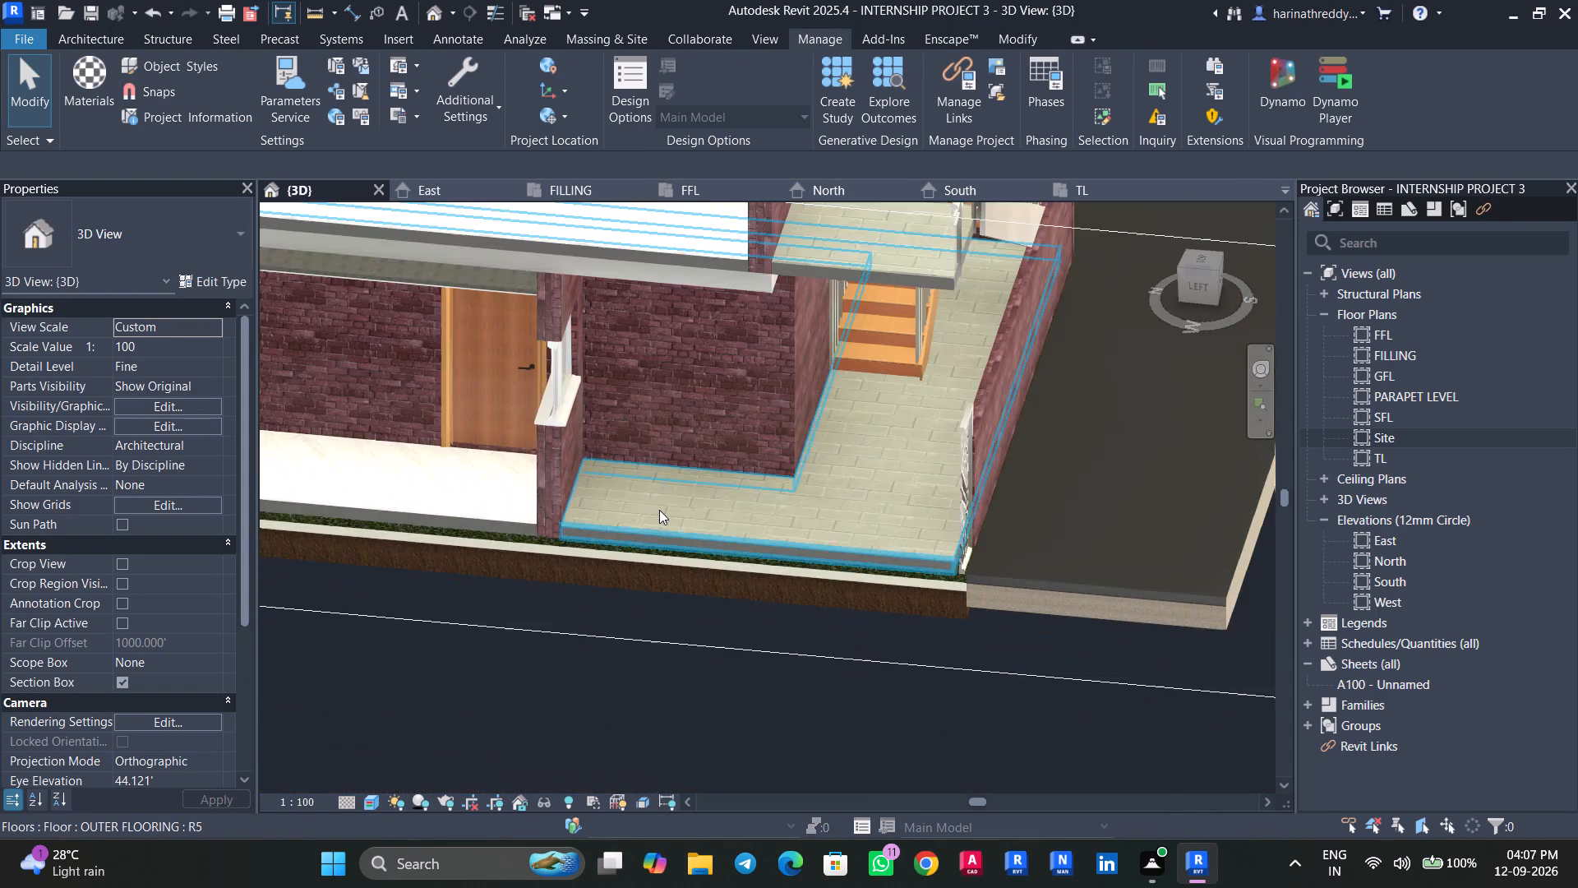
{"action": "scroll", "coordinate": [659, 510], "scroll_direction": "down", "scroll_amount": 5}
{"action": "middle_click_drag", "start_coordinate": [568, 619], "coordinate": [634, 443], "text": "shift"}
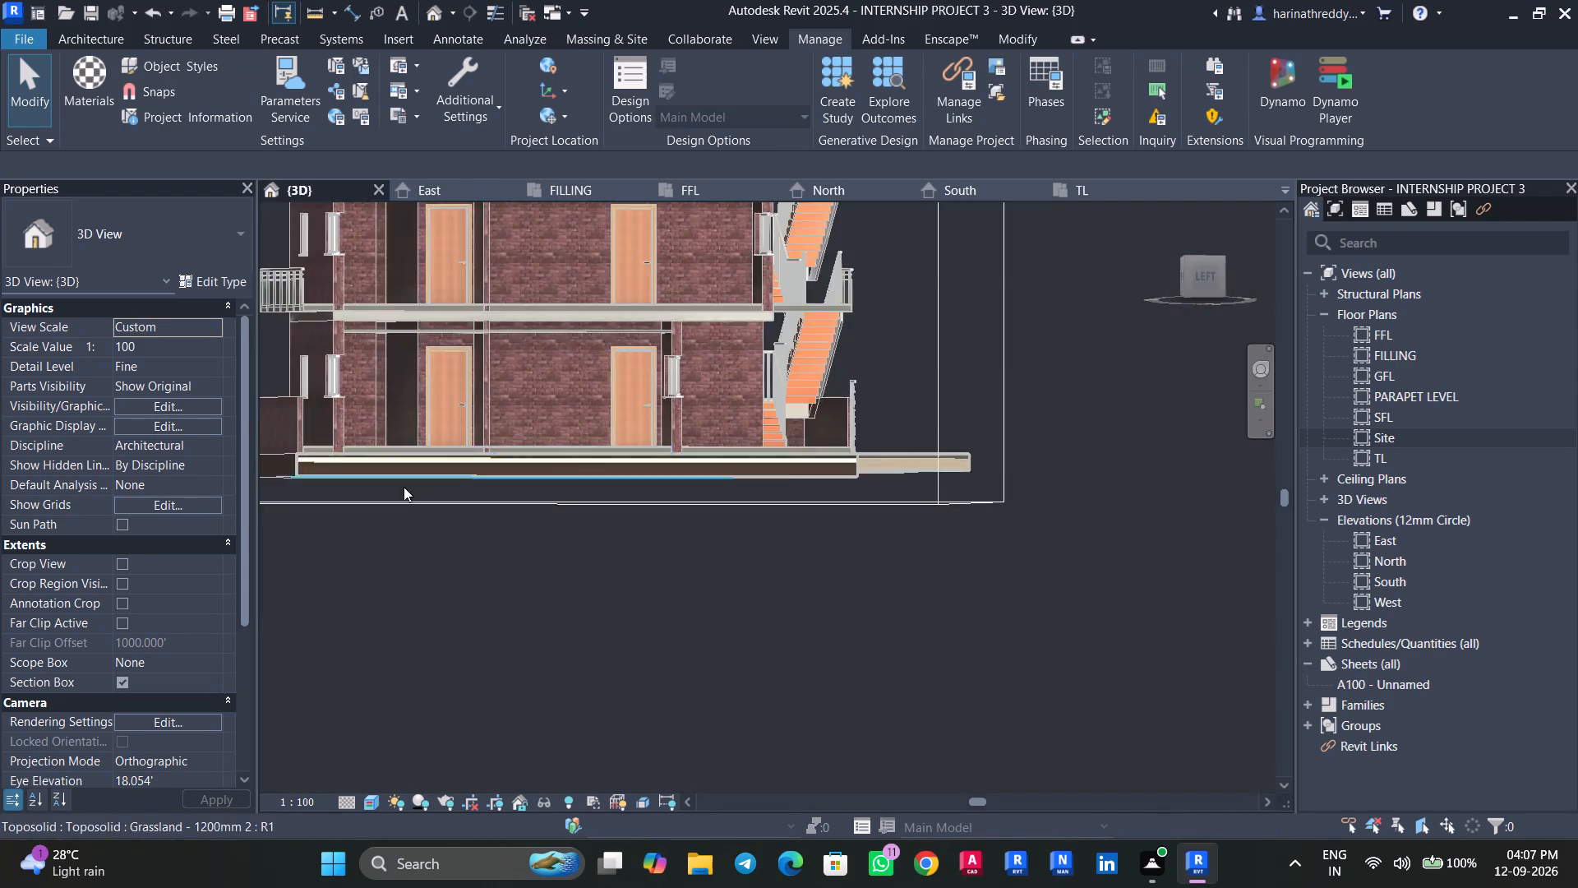
{"action": "scroll", "coordinate": [404, 487], "scroll_direction": "up", "scroll_amount": 1}
{"action": "scroll", "coordinate": [404, 487], "scroll_direction": "down", "scroll_amount": 1}
{"action": "scroll", "coordinate": [404, 487], "scroll_direction": "up", "scroll_amount": 8}
{"action": "scroll", "coordinate": [405, 479], "scroll_direction": "down", "scroll_amount": 2}
{"action": "scroll", "coordinate": [405, 479], "scroll_direction": "up", "scroll_amount": 1}
{"action": "scroll", "coordinate": [405, 479], "scroll_direction": "down", "scroll_amount": 9}
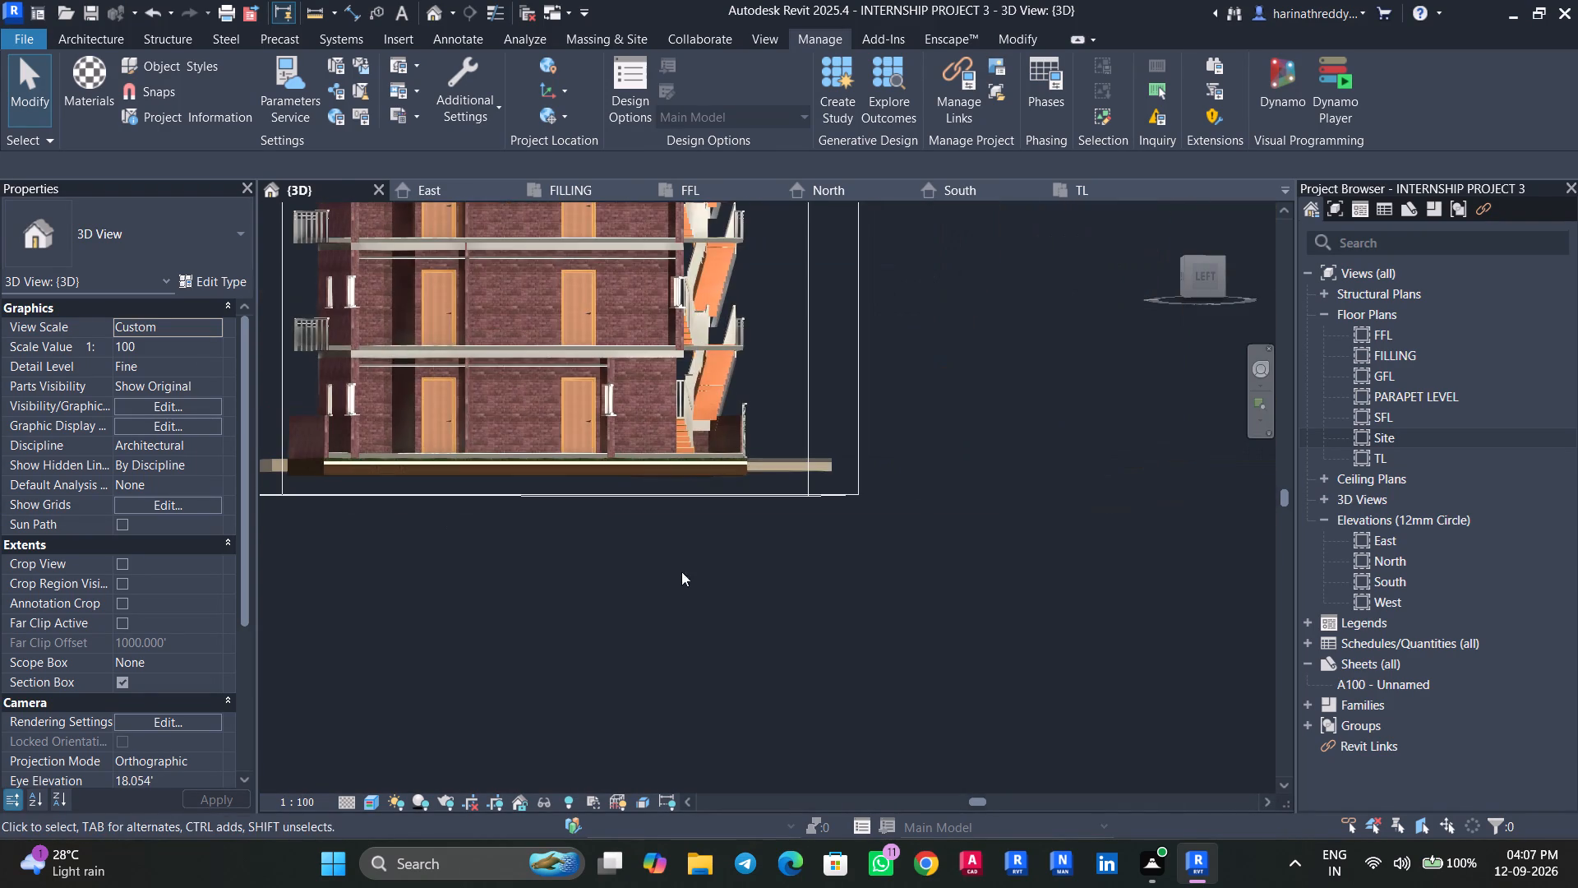
Extend the section box outward past the building's cut west side.
{"action": "middle_click_drag", "start_coordinate": [706, 571], "coordinate": [548, 687], "text": "shift"}
{"action": "left_click", "coordinate": [694, 575]}
{"action": "scroll", "coordinate": [694, 573], "scroll_direction": "down", "scroll_amount": 5}
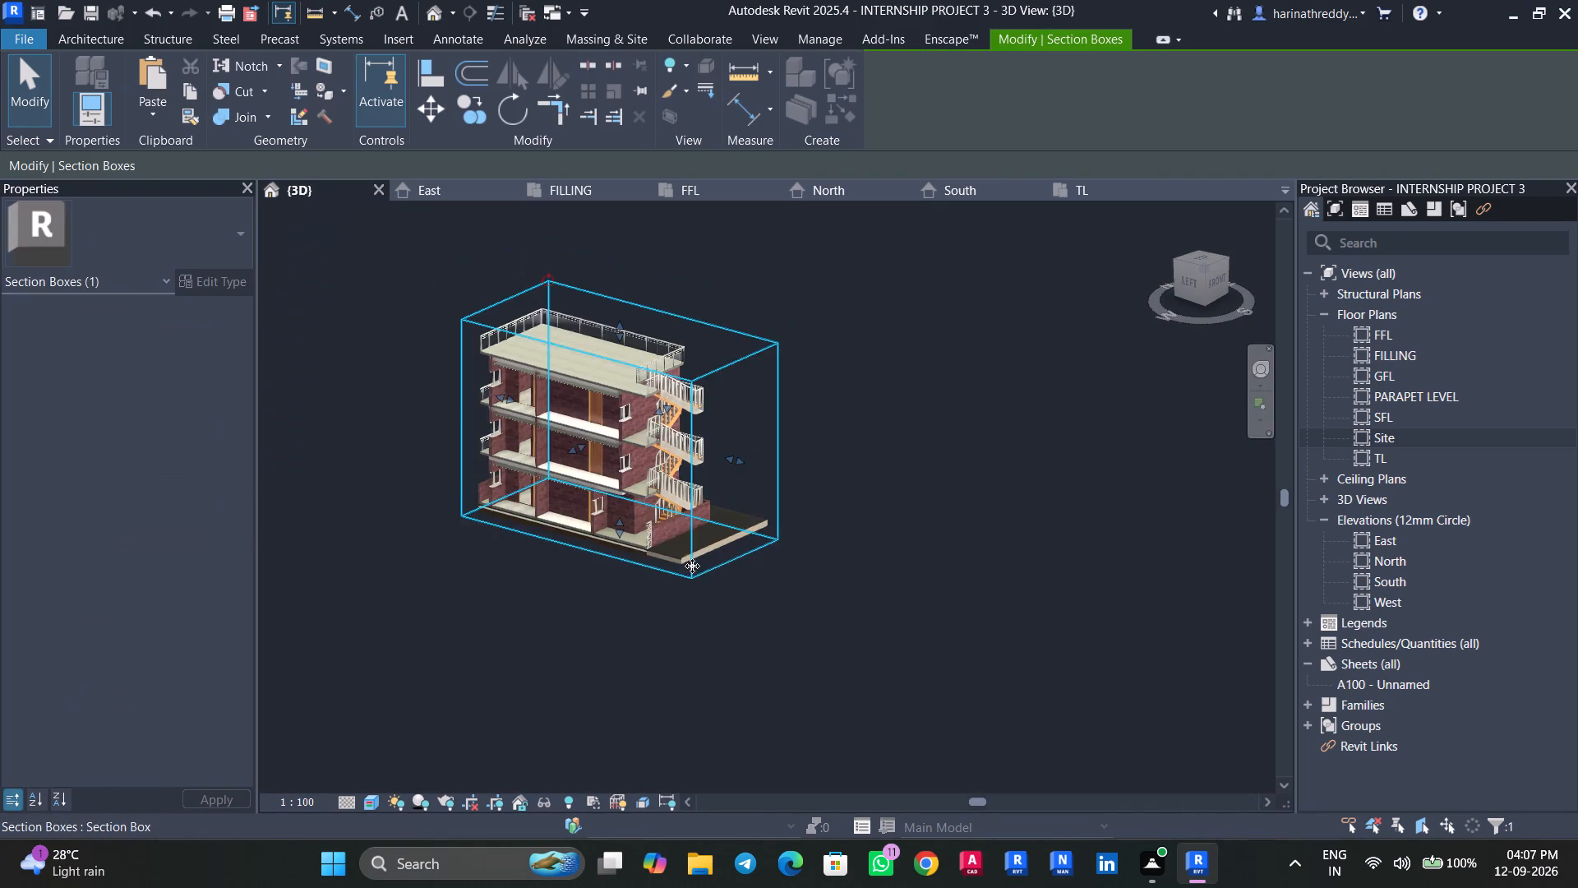
{"action": "left_click_drag", "start_coordinate": [569, 449], "coordinate": [501, 499]}
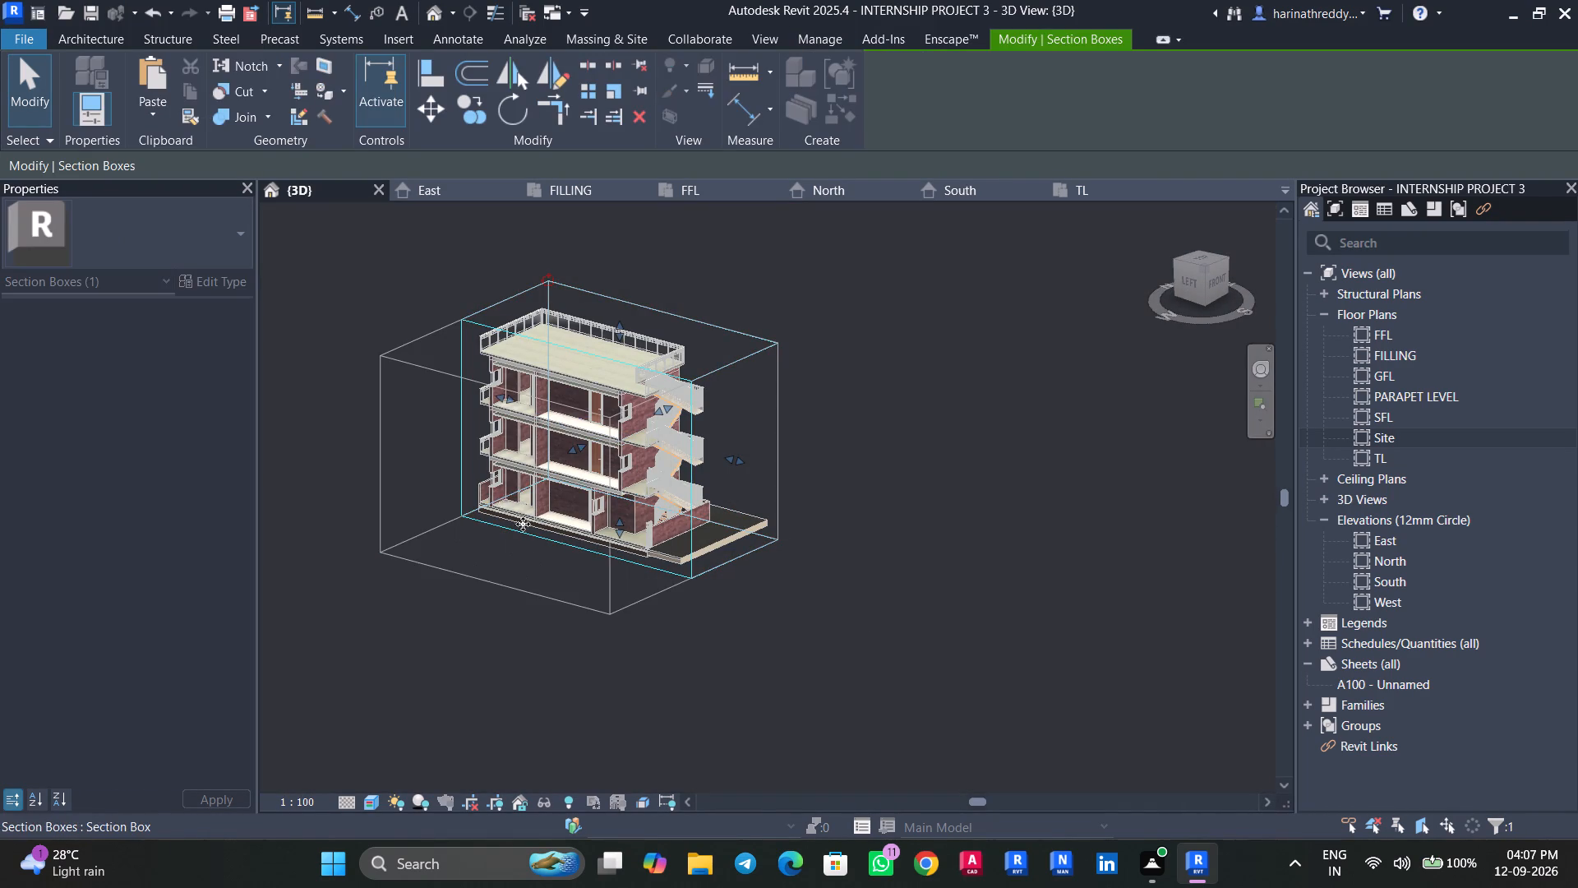
{"action": "left_click", "coordinate": [892, 614]}
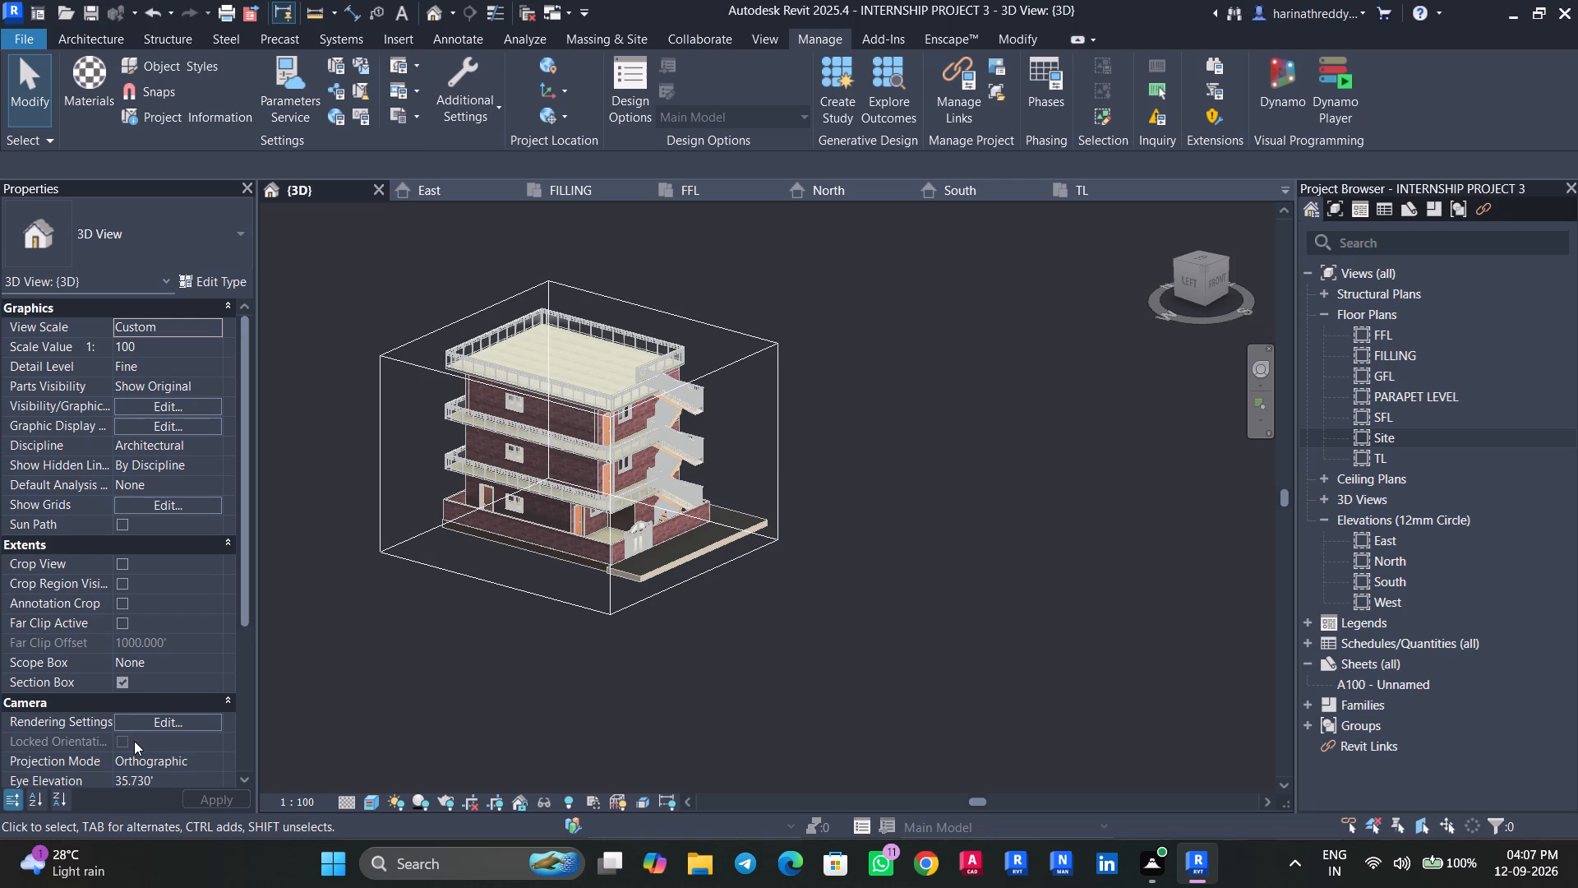
Turn off the section box in the 3D view.
{"action": "left_click", "coordinate": [119, 684]}
Examine the exterior of the whole uncut building from its front and left sides.
{"action": "scroll", "coordinate": [879, 523], "scroll_direction": "up", "scroll_amount": 7}
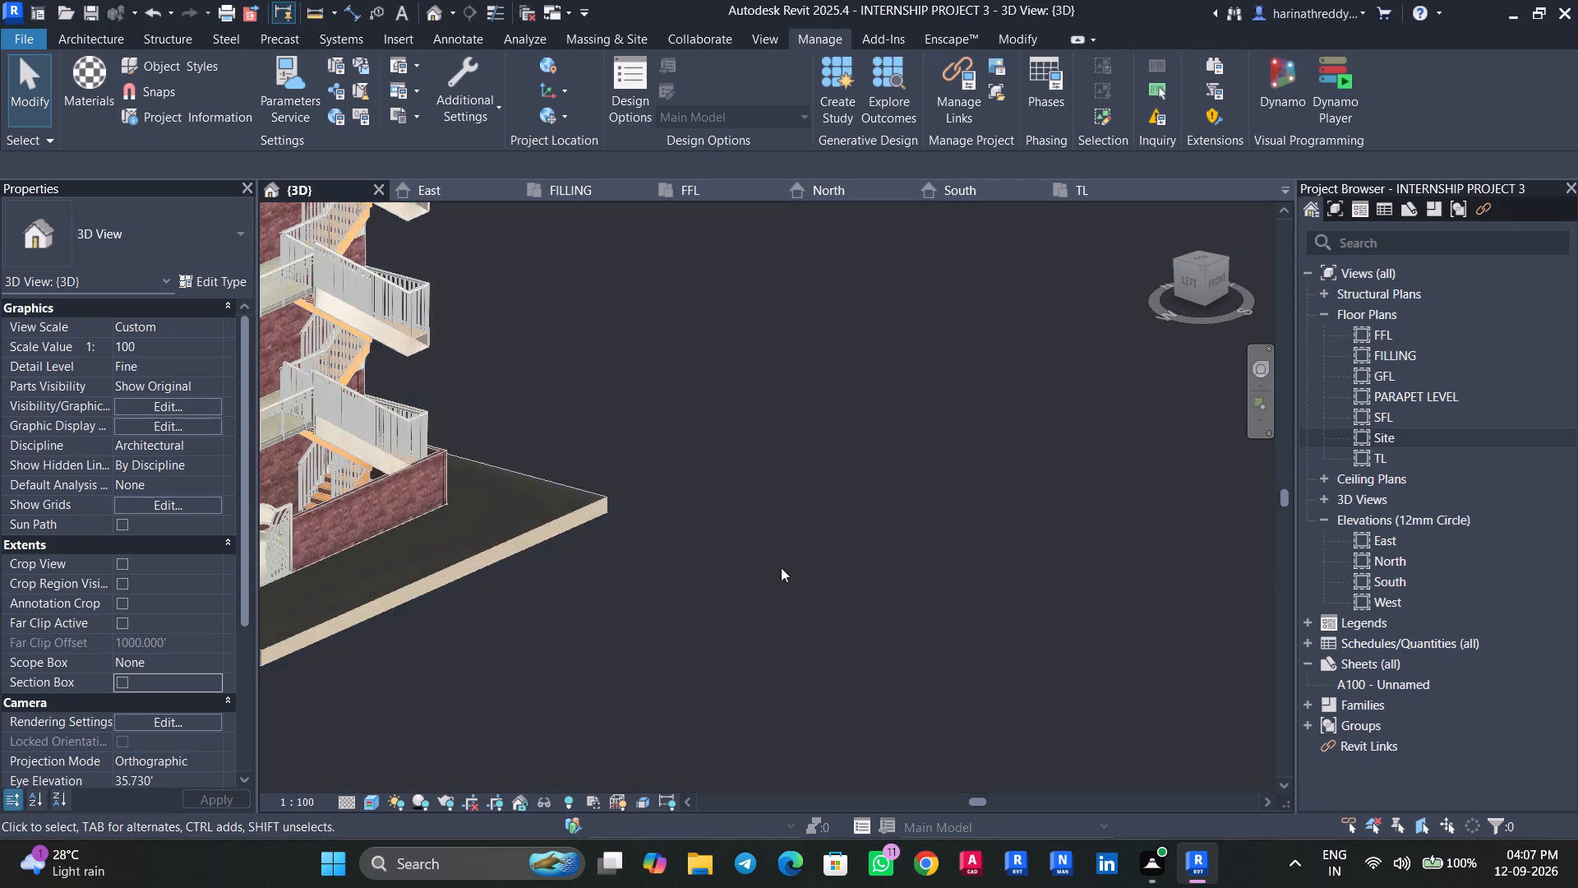
{"action": "middle_click_drag", "start_coordinate": [781, 567], "coordinate": [1243, 594]}
{"action": "scroll", "coordinate": [1147, 608], "scroll_direction": "down", "scroll_amount": 7}
{"action": "middle_click_drag", "start_coordinate": [1147, 613], "coordinate": [1004, 562]}
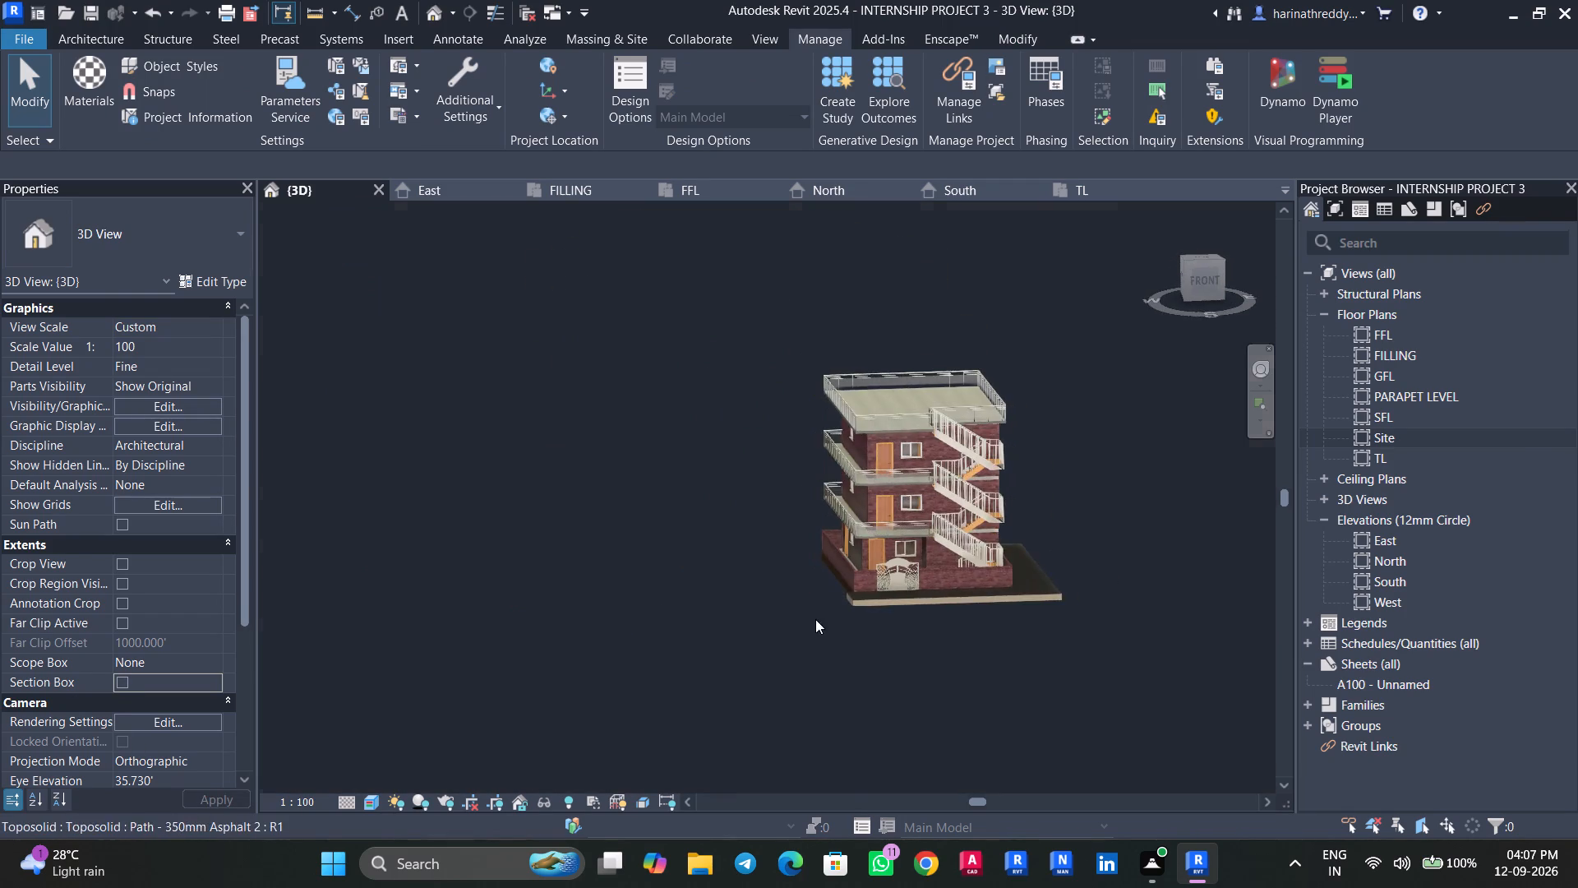
{"action": "scroll", "coordinate": [815, 619], "scroll_direction": "up", "scroll_amount": 5}
{"action": "middle_click_drag", "start_coordinate": [810, 609], "coordinate": [585, 666]}
{"action": "middle_click_drag", "start_coordinate": [452, 628], "coordinate": [648, 643], "text": "shift"}
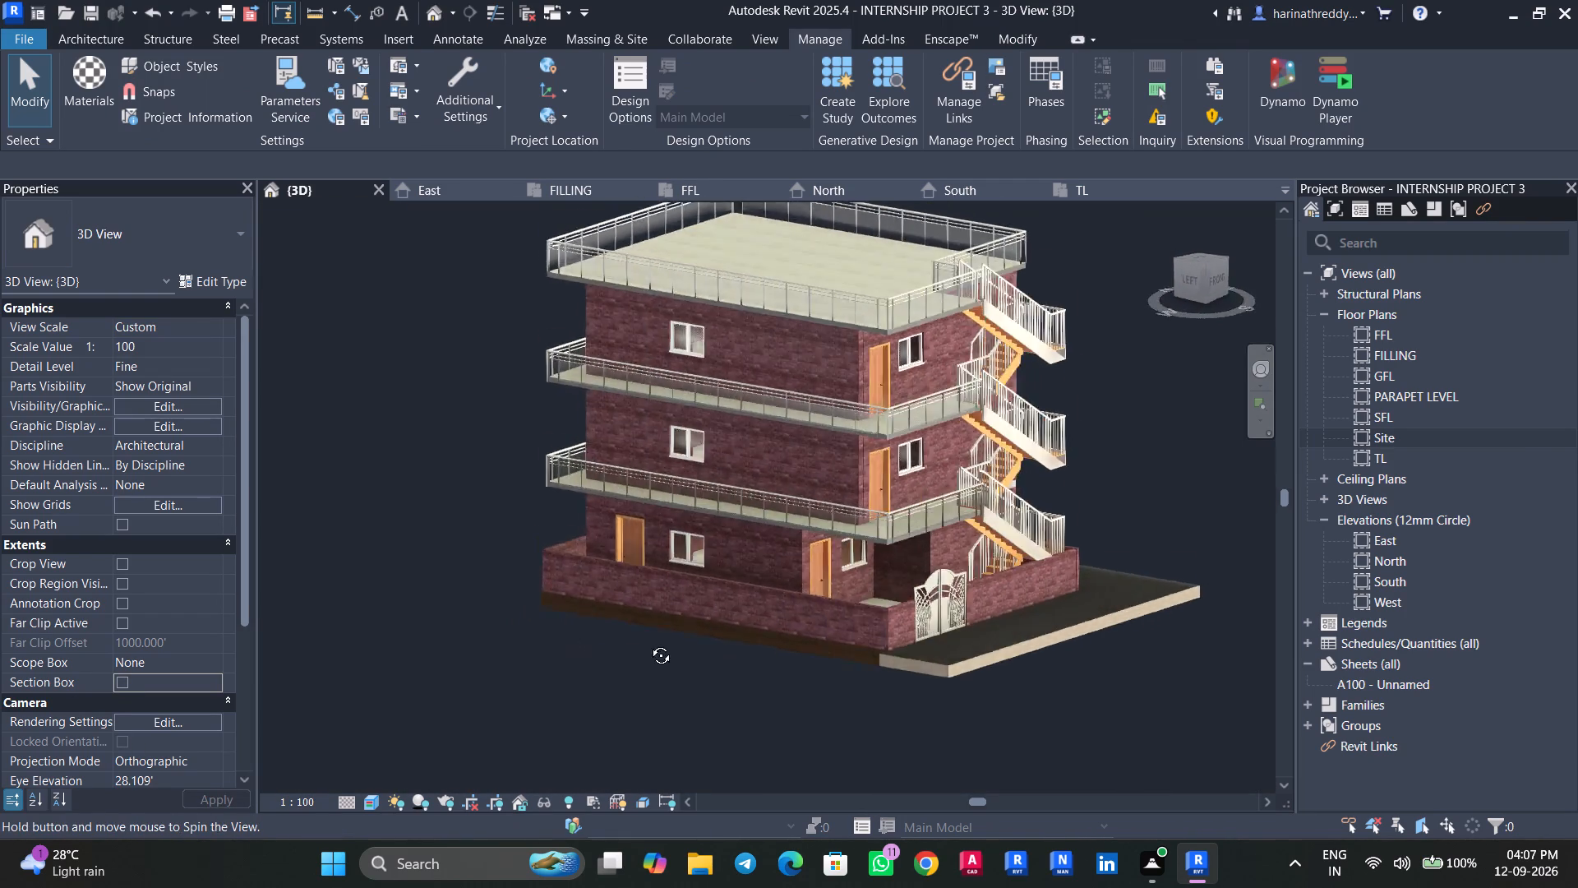
{"action": "middle_click_drag", "start_coordinate": [648, 643], "coordinate": [657, 638], "text": "shift"}
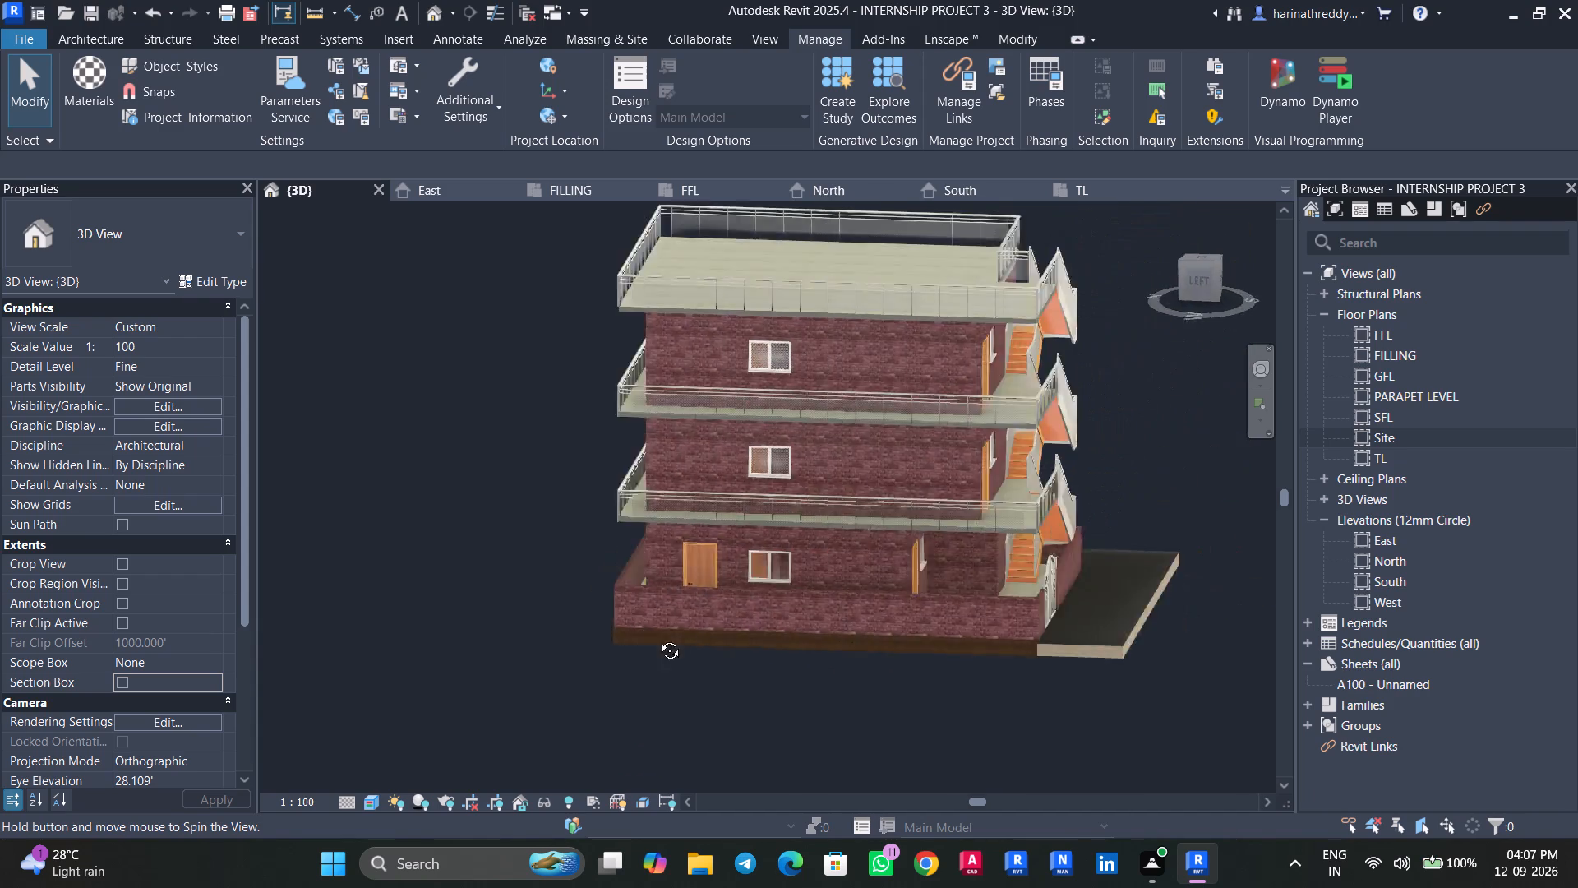
Save the project with the whole building viewed from its front corner.
{"action": "middle_click_drag", "start_coordinate": [657, 638], "coordinate": [514, 675], "text": "shift"}
{"action": "middle_click_drag", "start_coordinate": [509, 662], "coordinate": [435, 682]}
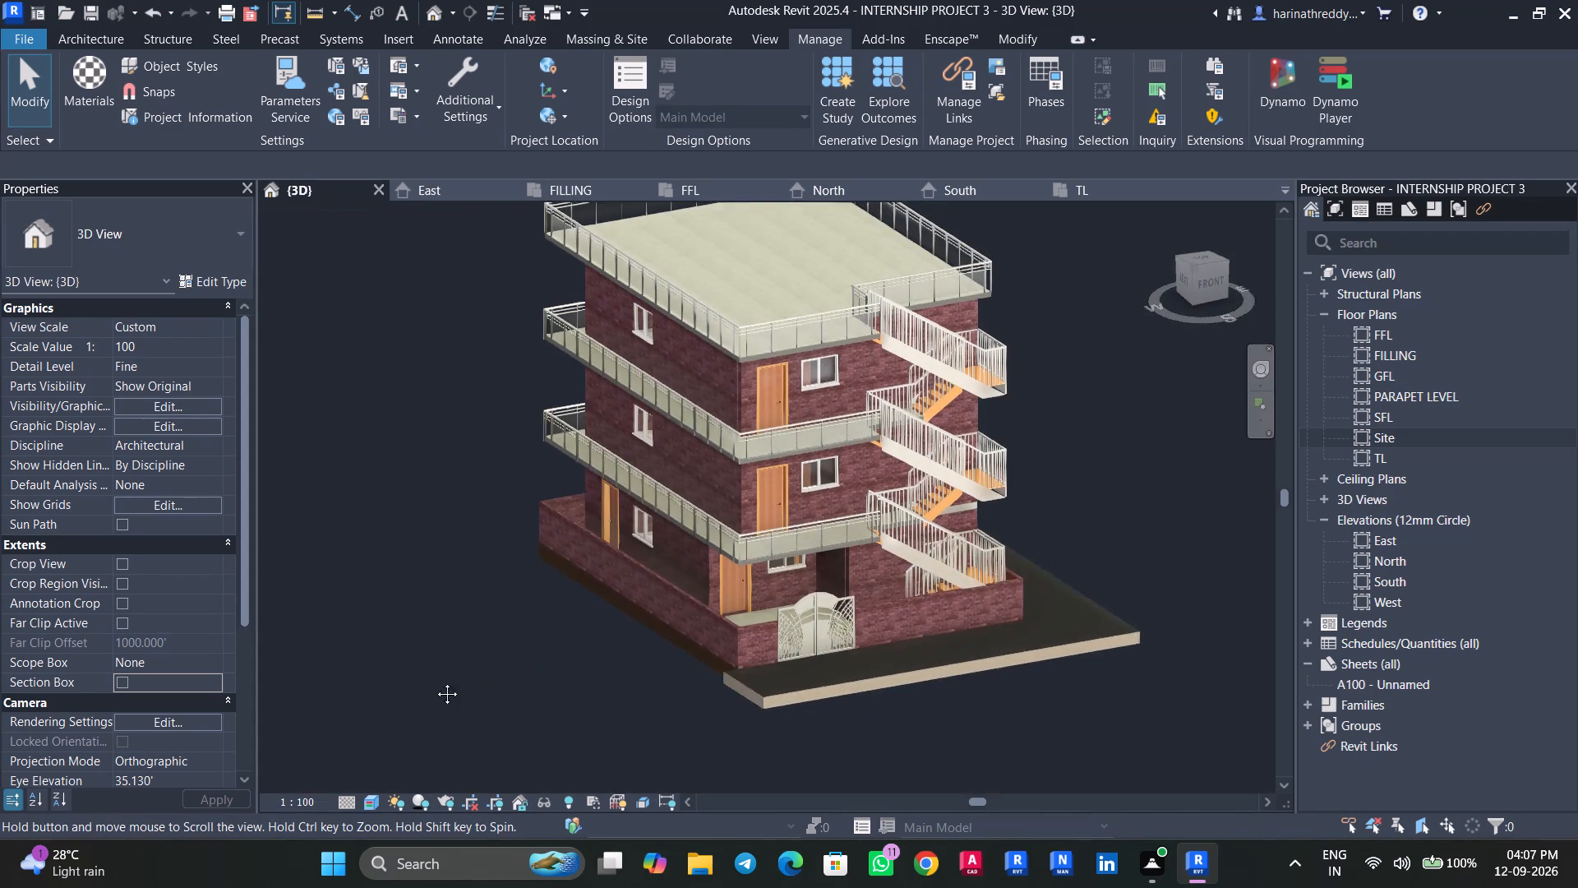
{"action": "middle_click_drag", "start_coordinate": [435, 682], "coordinate": [422, 705]}
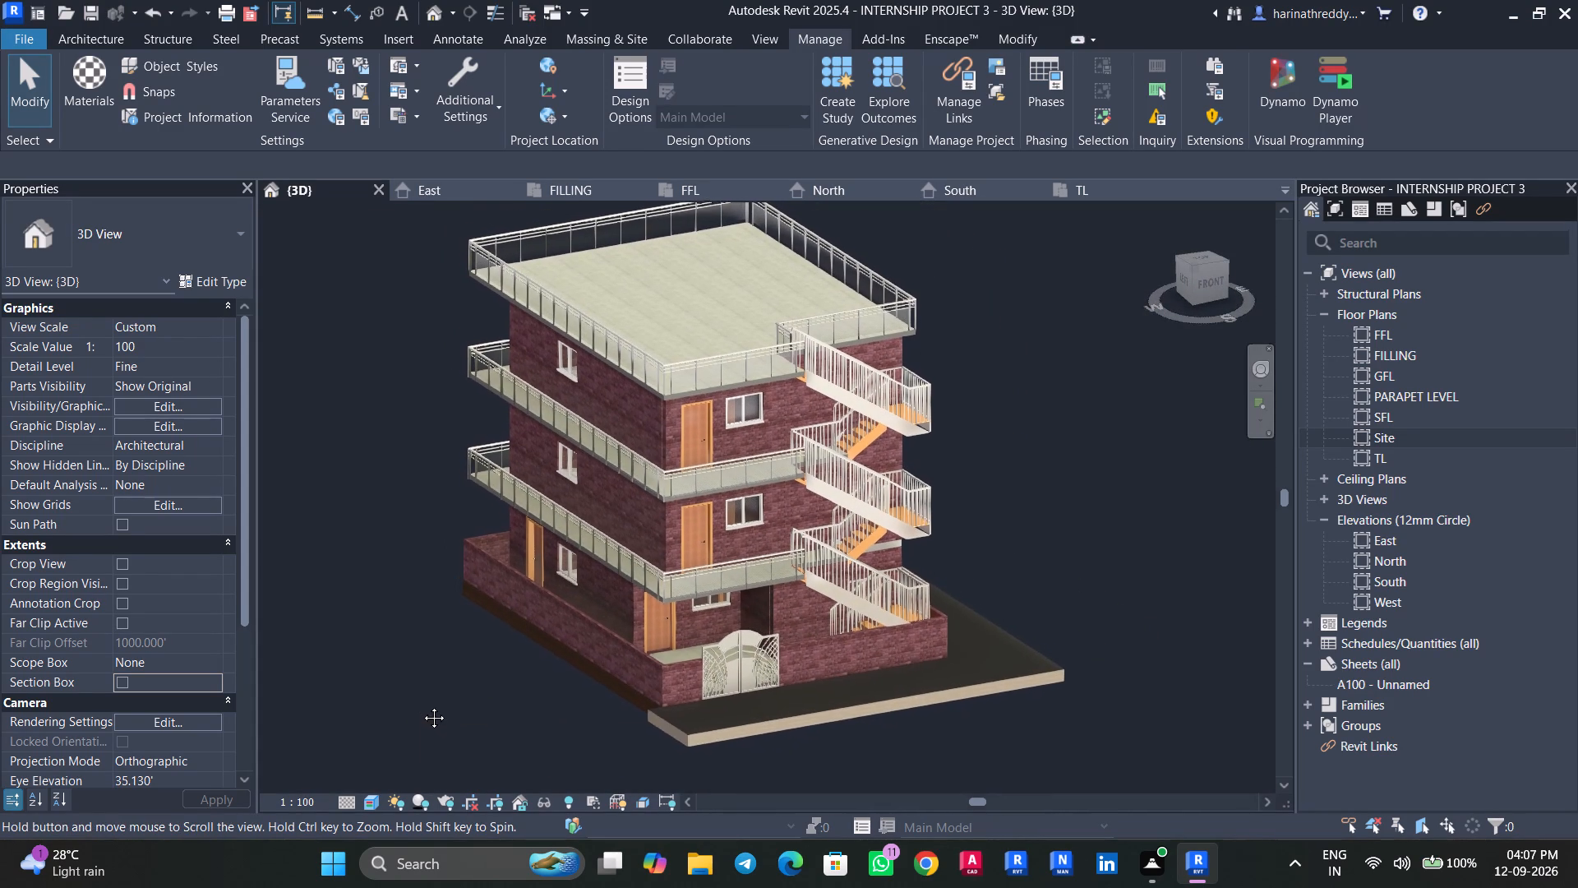
{"action": "middle_click_drag", "start_coordinate": [422, 705], "coordinate": [424, 708]}
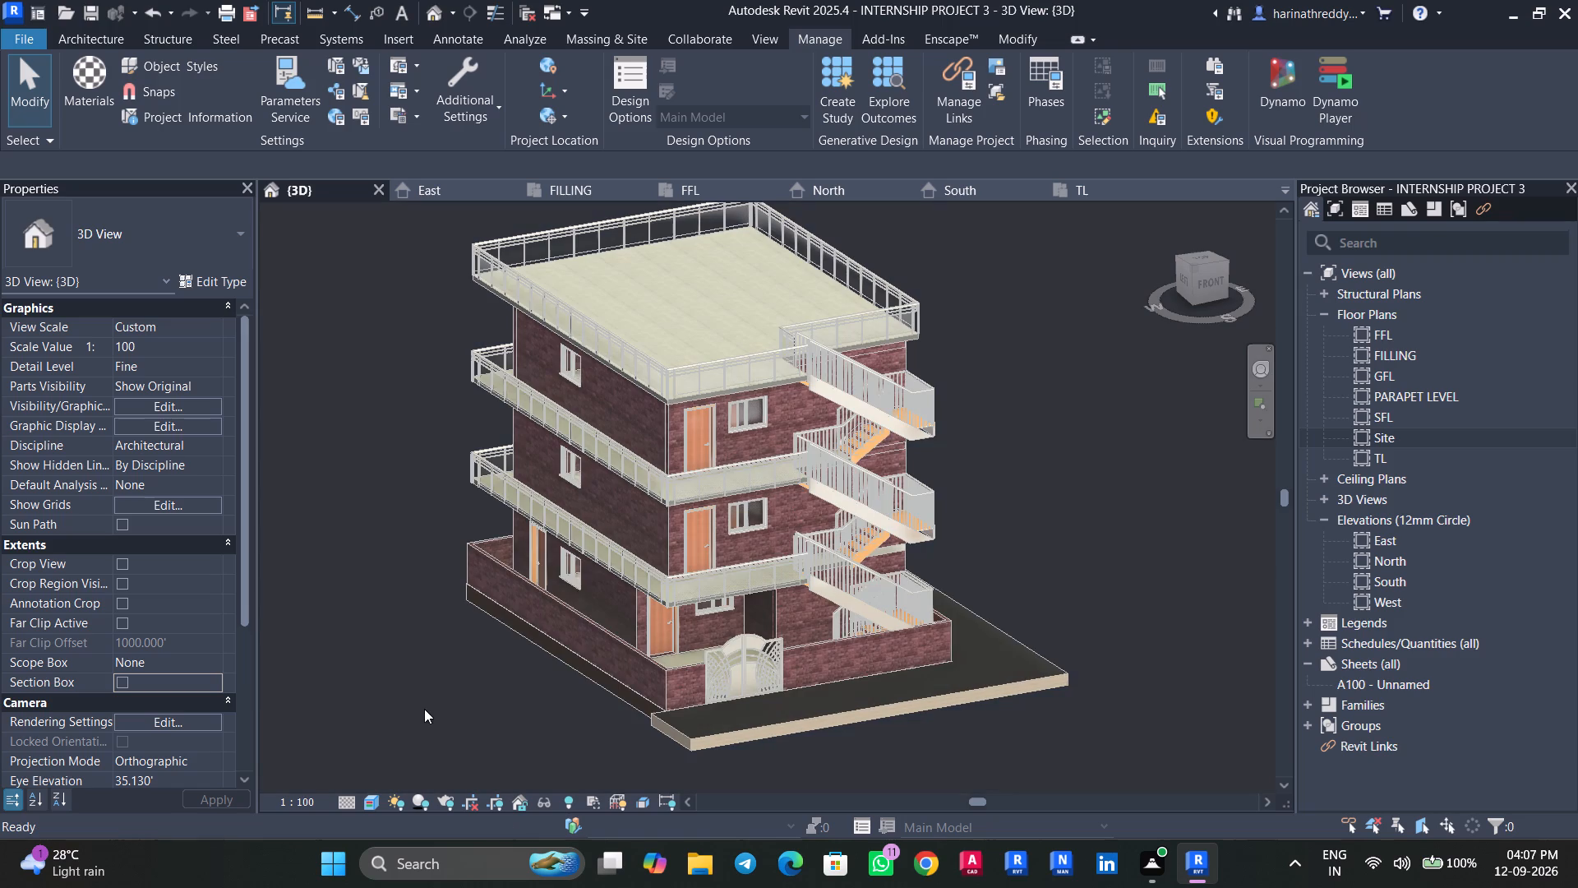
{"action": "key", "text": "ctrl+s"}
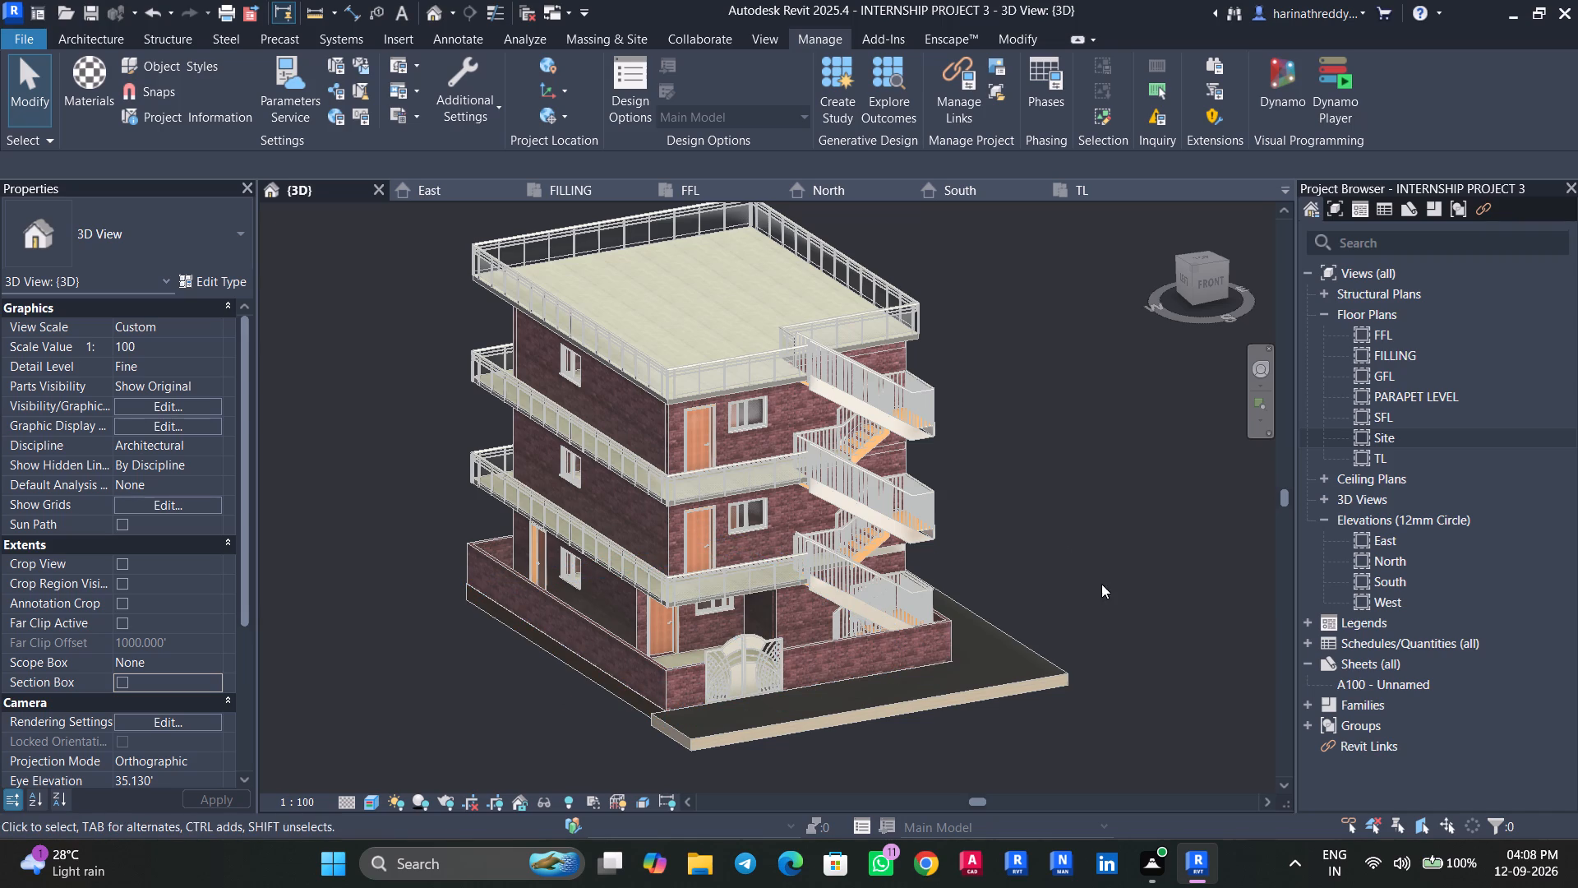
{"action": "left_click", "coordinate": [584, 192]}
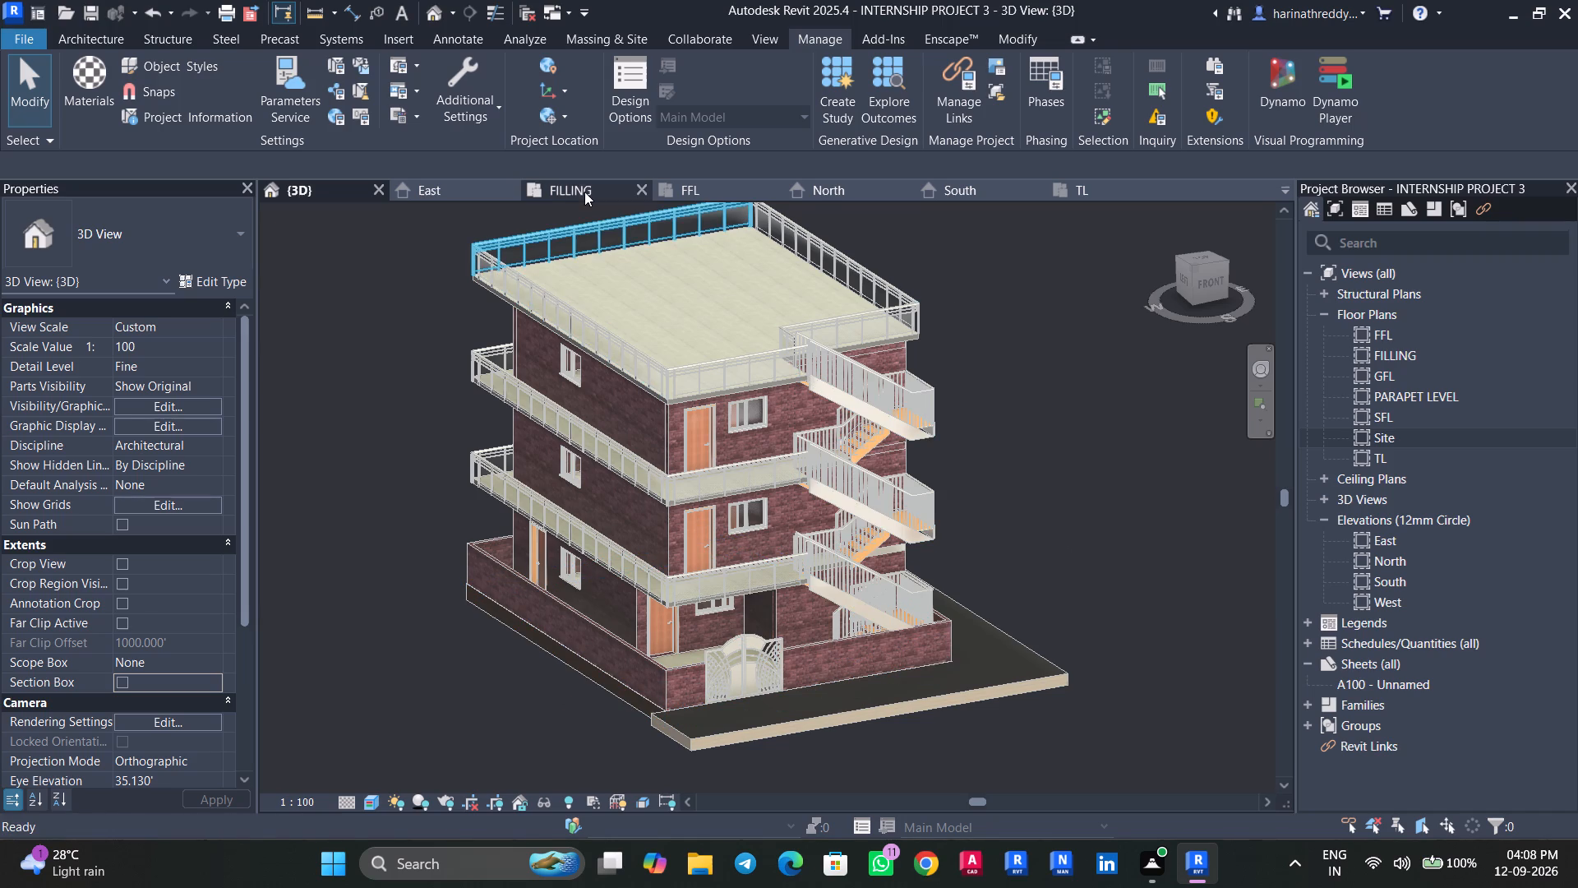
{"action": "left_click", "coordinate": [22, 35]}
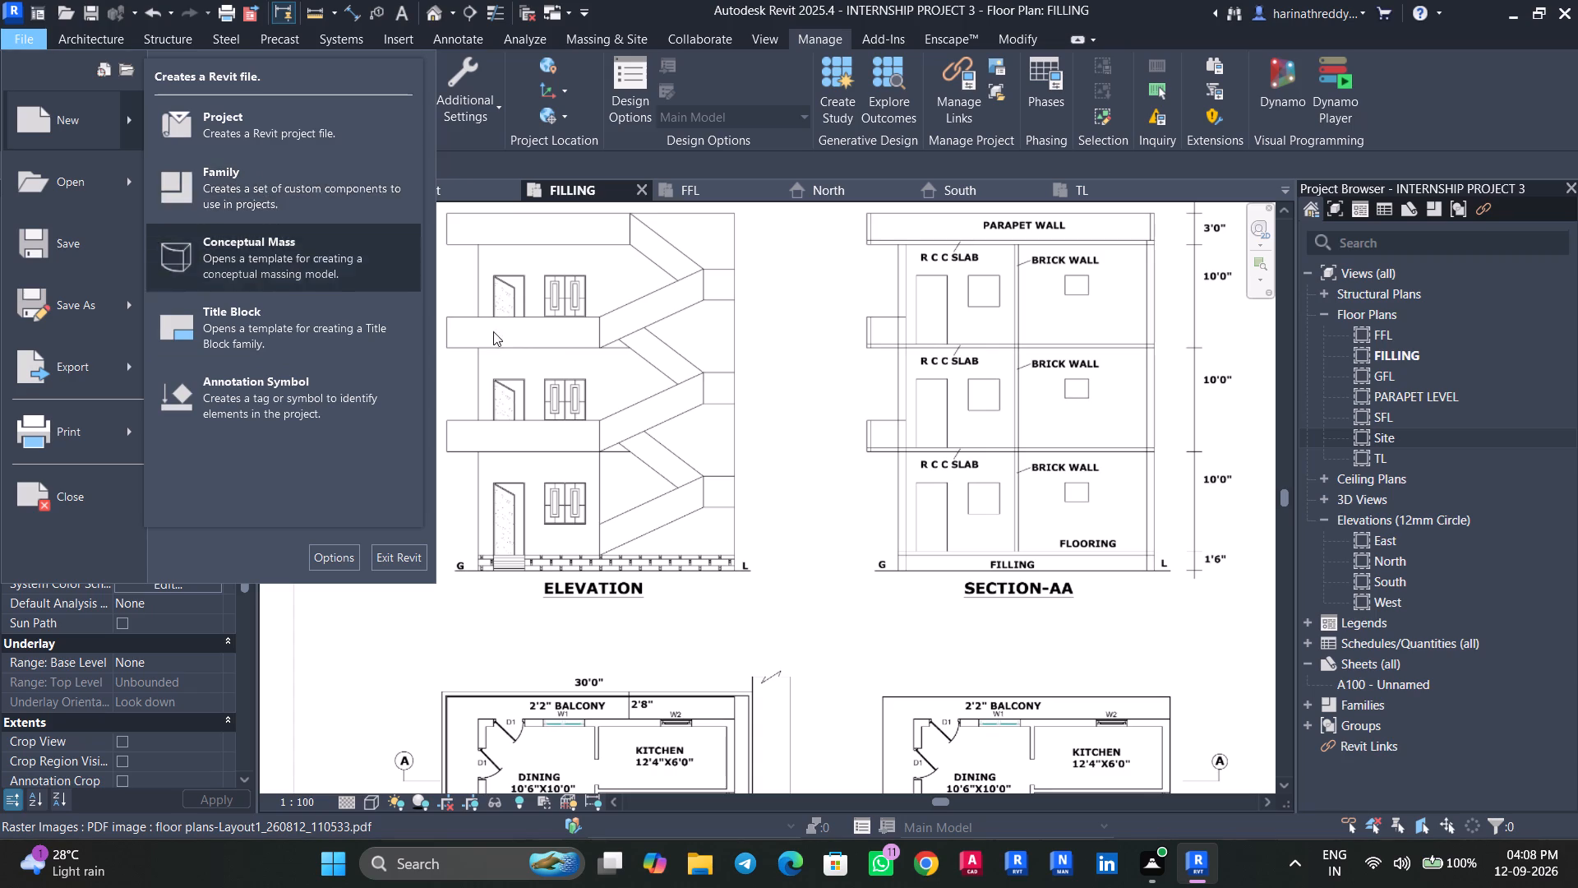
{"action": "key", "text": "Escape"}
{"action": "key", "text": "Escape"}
Search File Explorer for TITLE BLOCK and open the FINAL TITLE BLOCK family in Revit.
{"action": "left_click", "coordinate": [705, 867]}
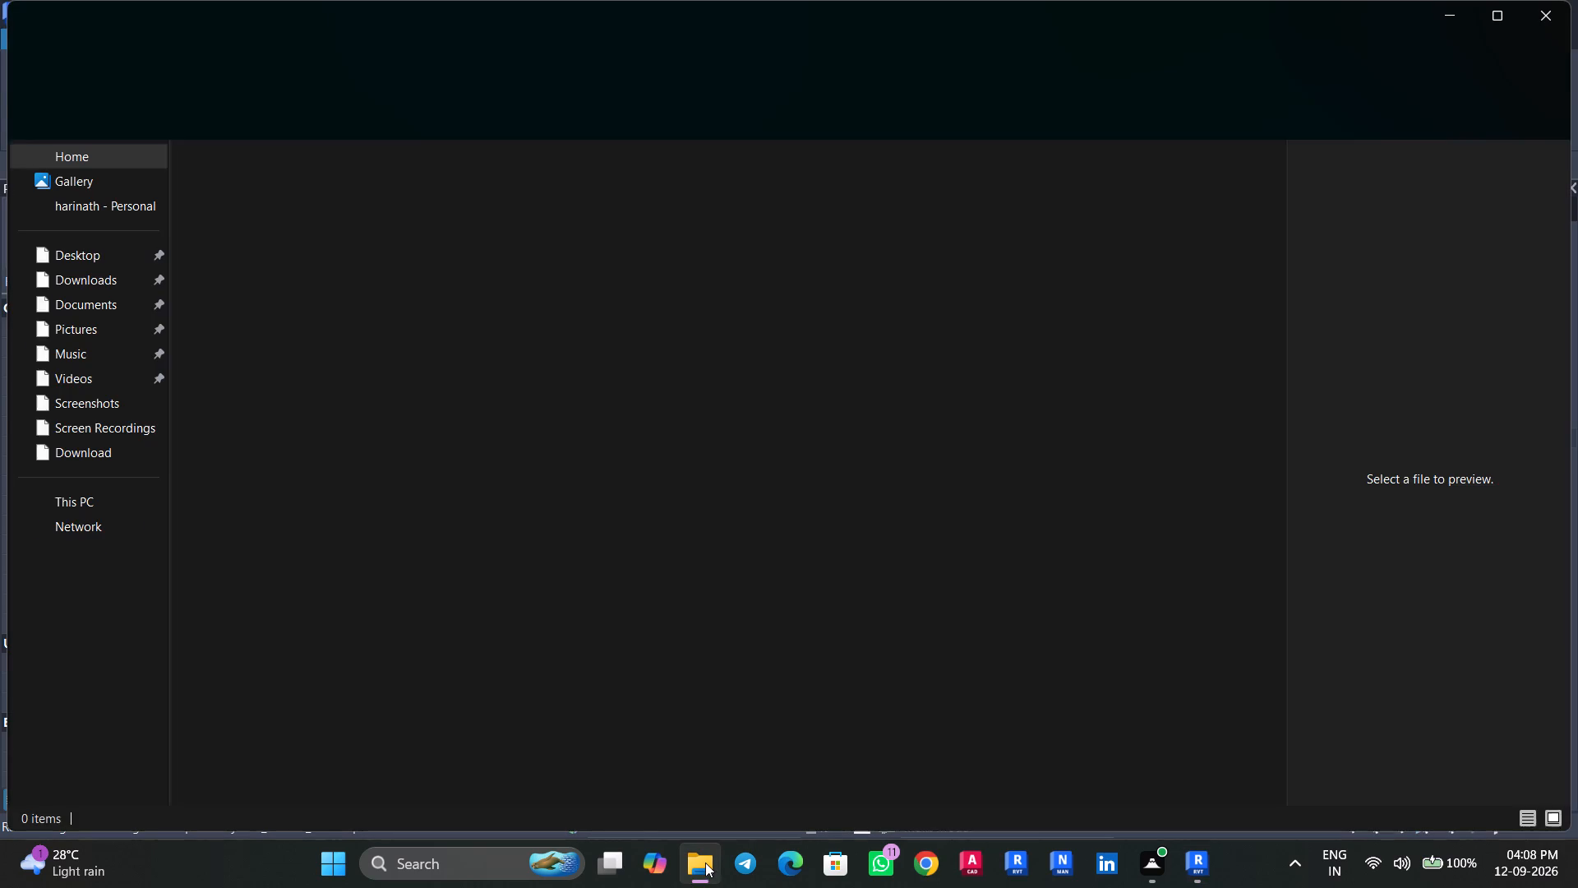
{"action": "left_click", "coordinate": [1367, 78]}
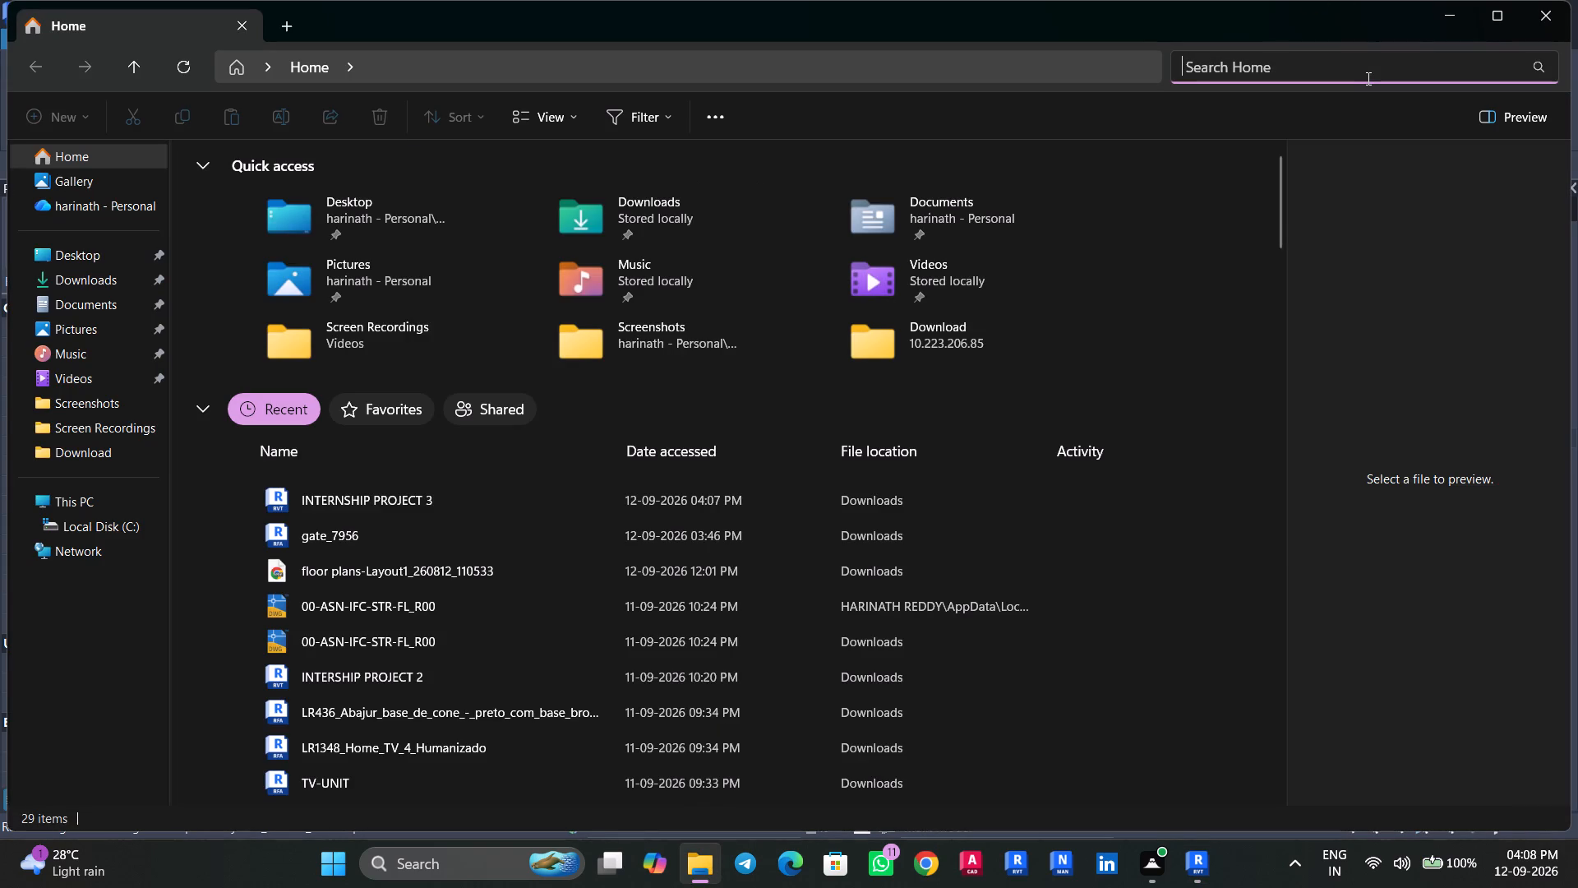
{"action": "type", "text": "TITLE BLOCK"}
{"action": "key", "text": "Return"}
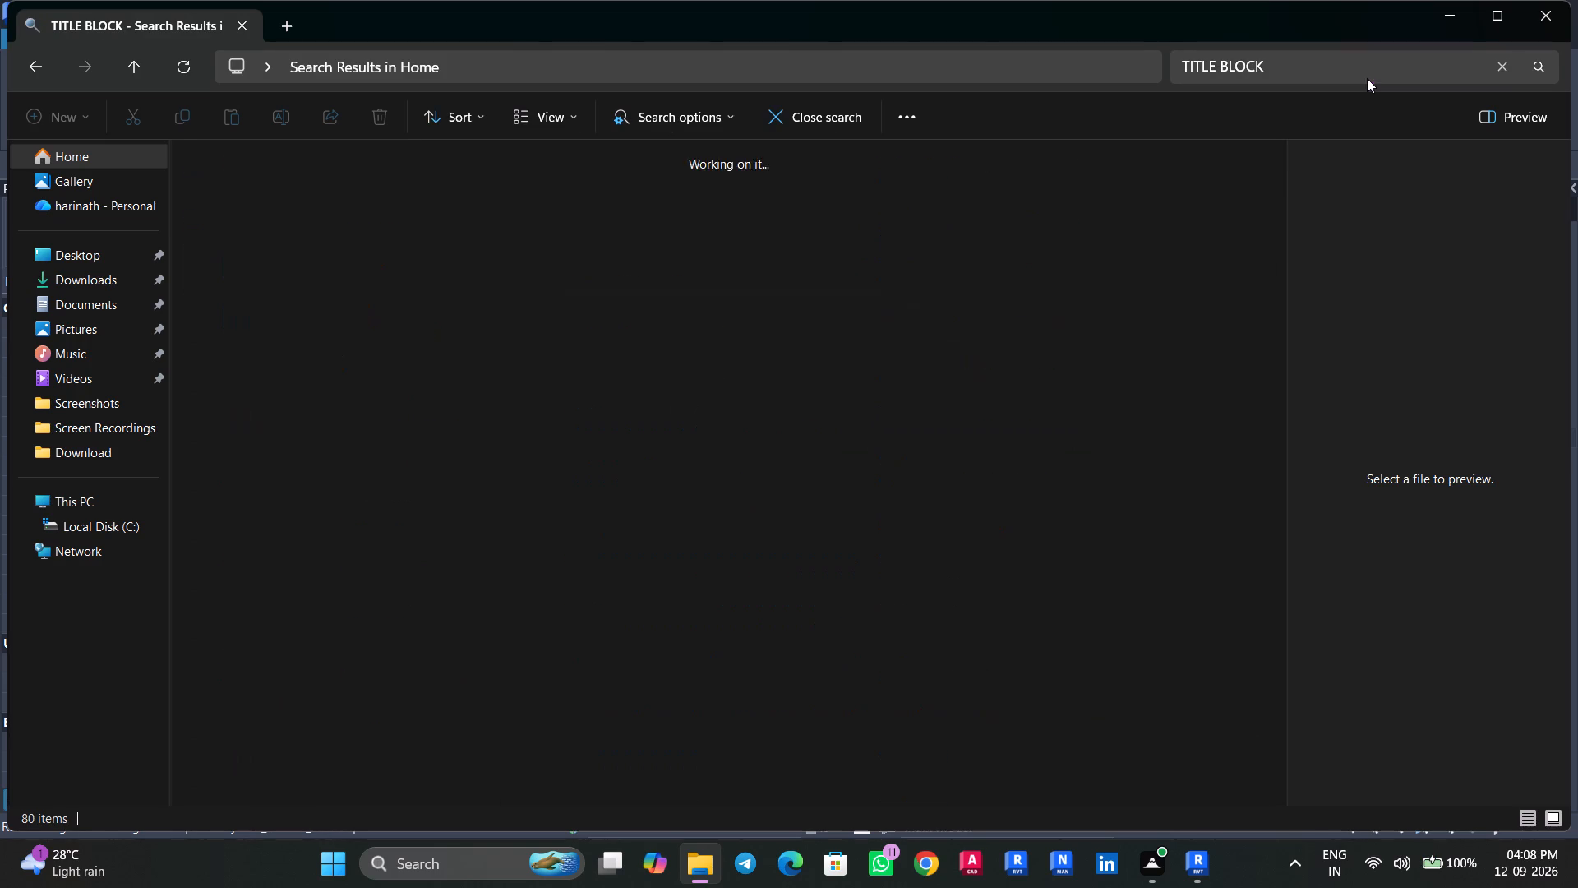
{"action": "double_click", "coordinate": [378, 170]}
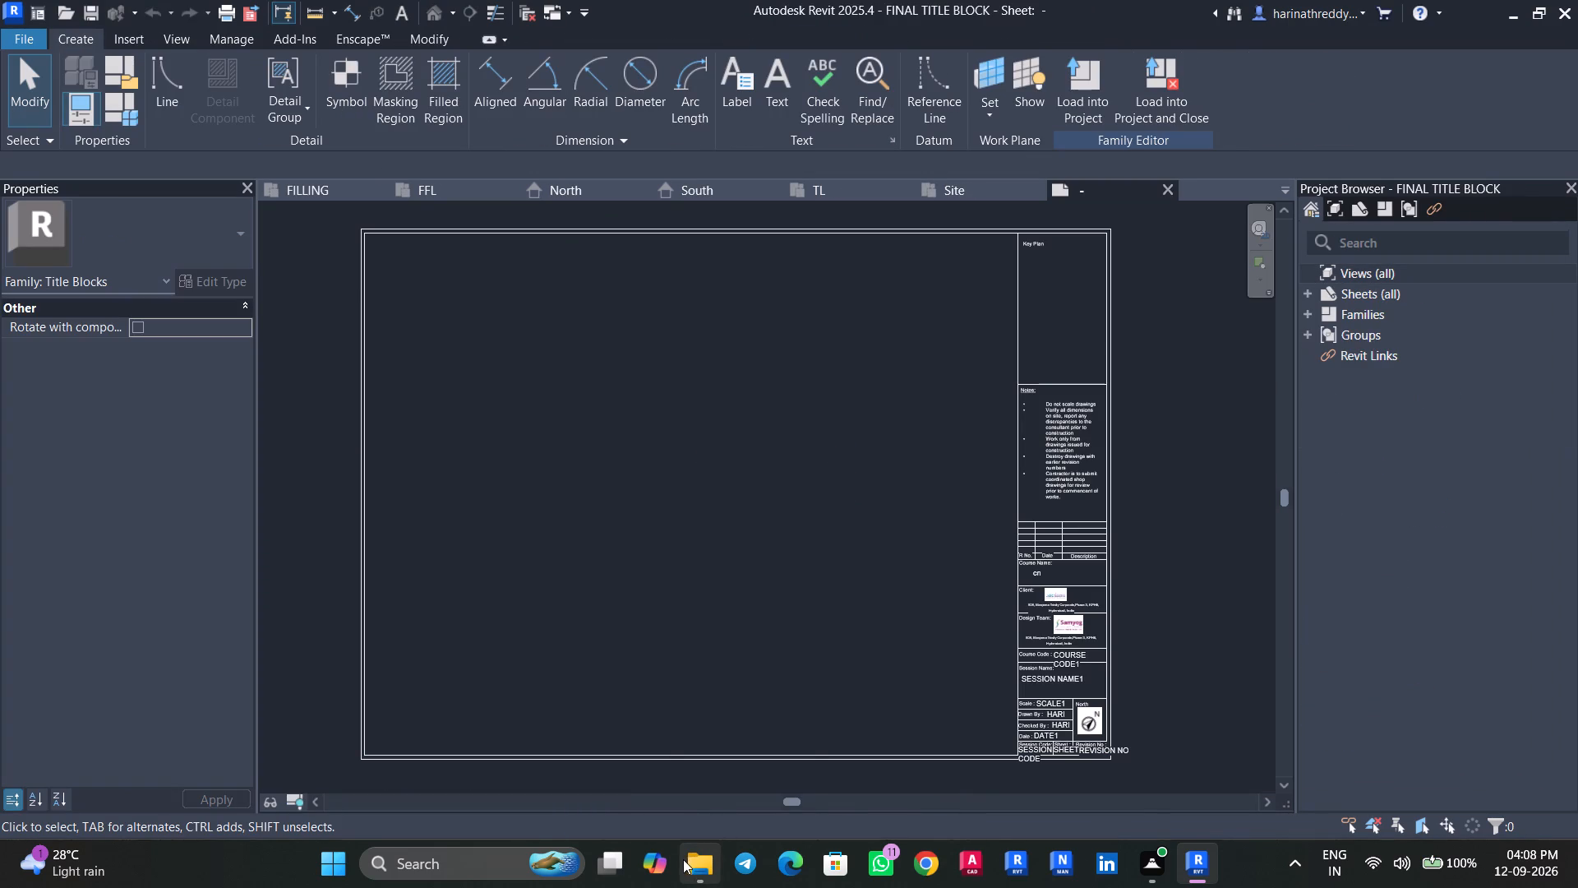
Delete the logos and address texts from the title block's Client and Design Team cells.
{"action": "left_click", "coordinate": [796, 684]}
{"action": "scroll", "coordinate": [1122, 764], "scroll_direction": "up", "scroll_amount": 8}
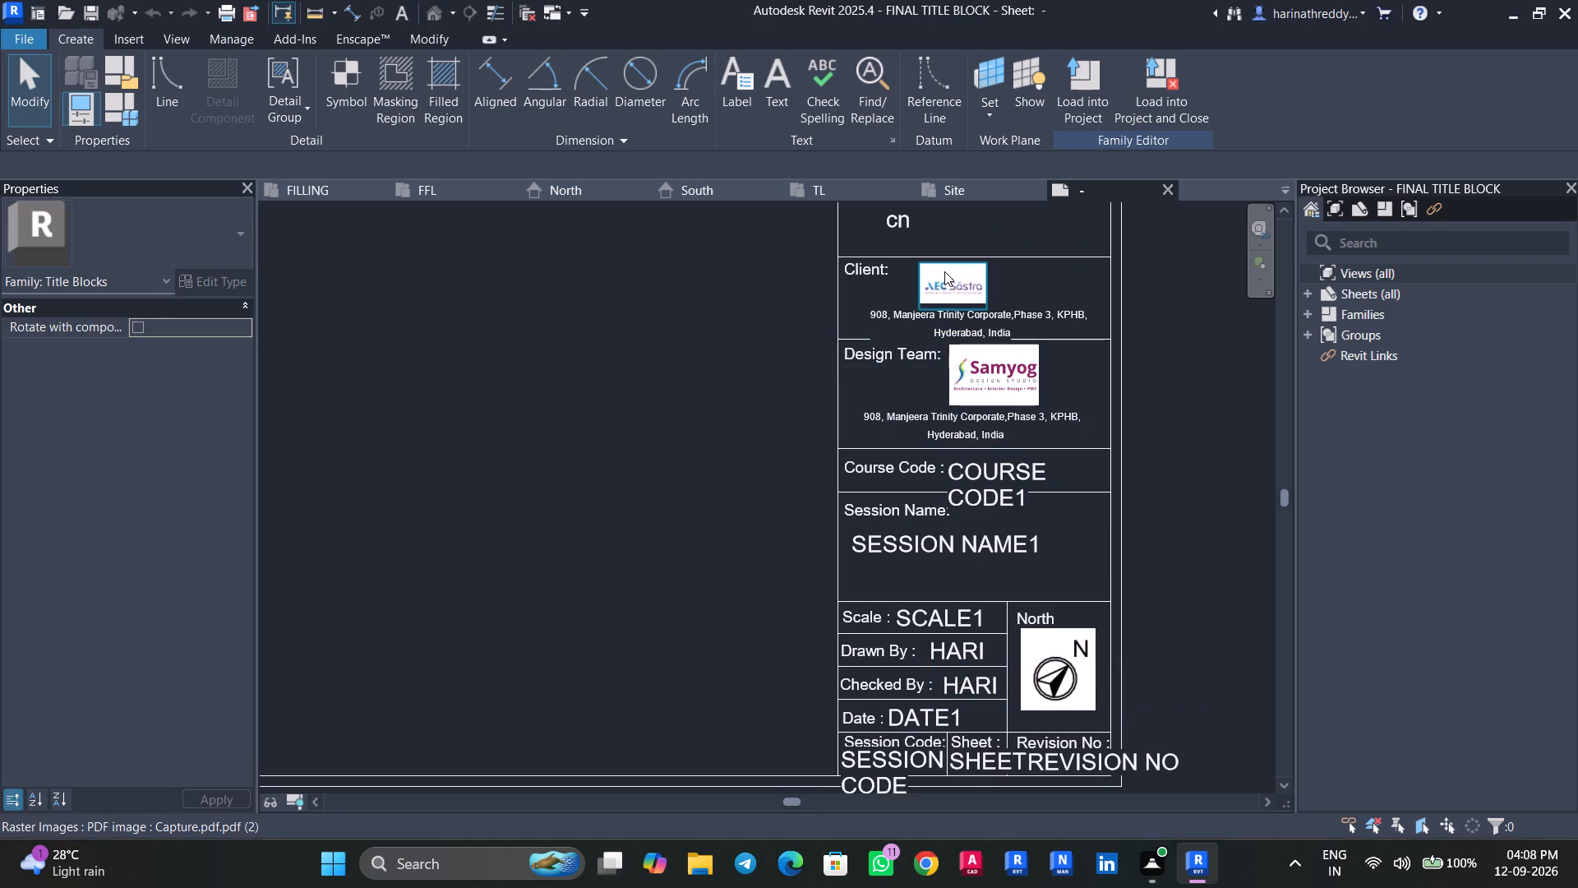
{"action": "left_click", "coordinate": [946, 273]}
{"action": "key", "text": "Delete"}
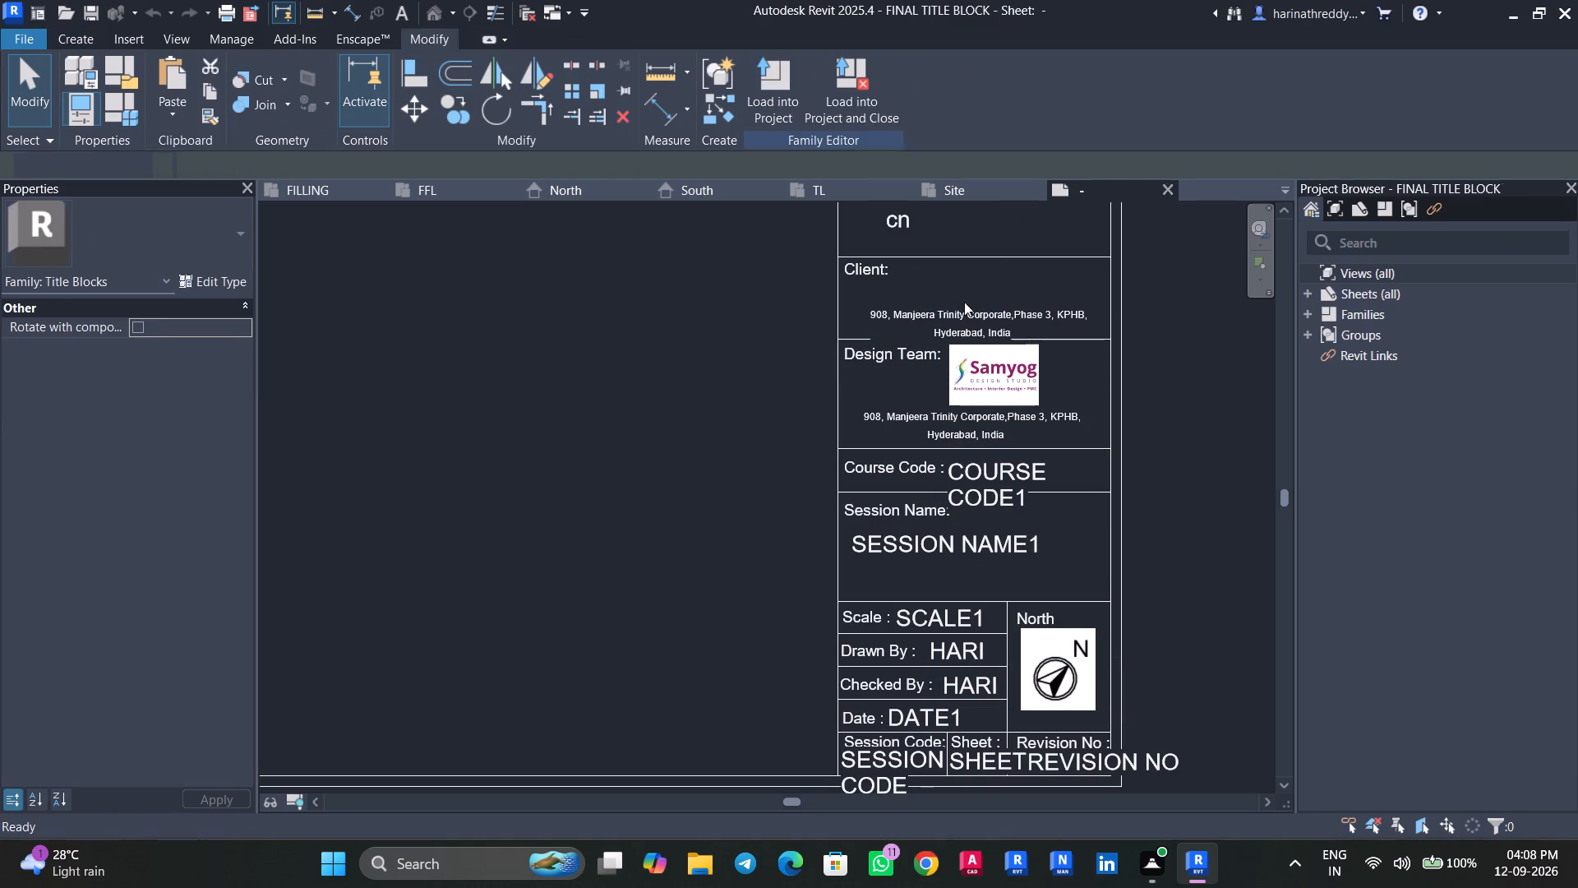
{"action": "left_click", "coordinate": [965, 307]}
{"action": "key", "text": "Delete"}
{"action": "left_click", "coordinate": [1003, 426]}
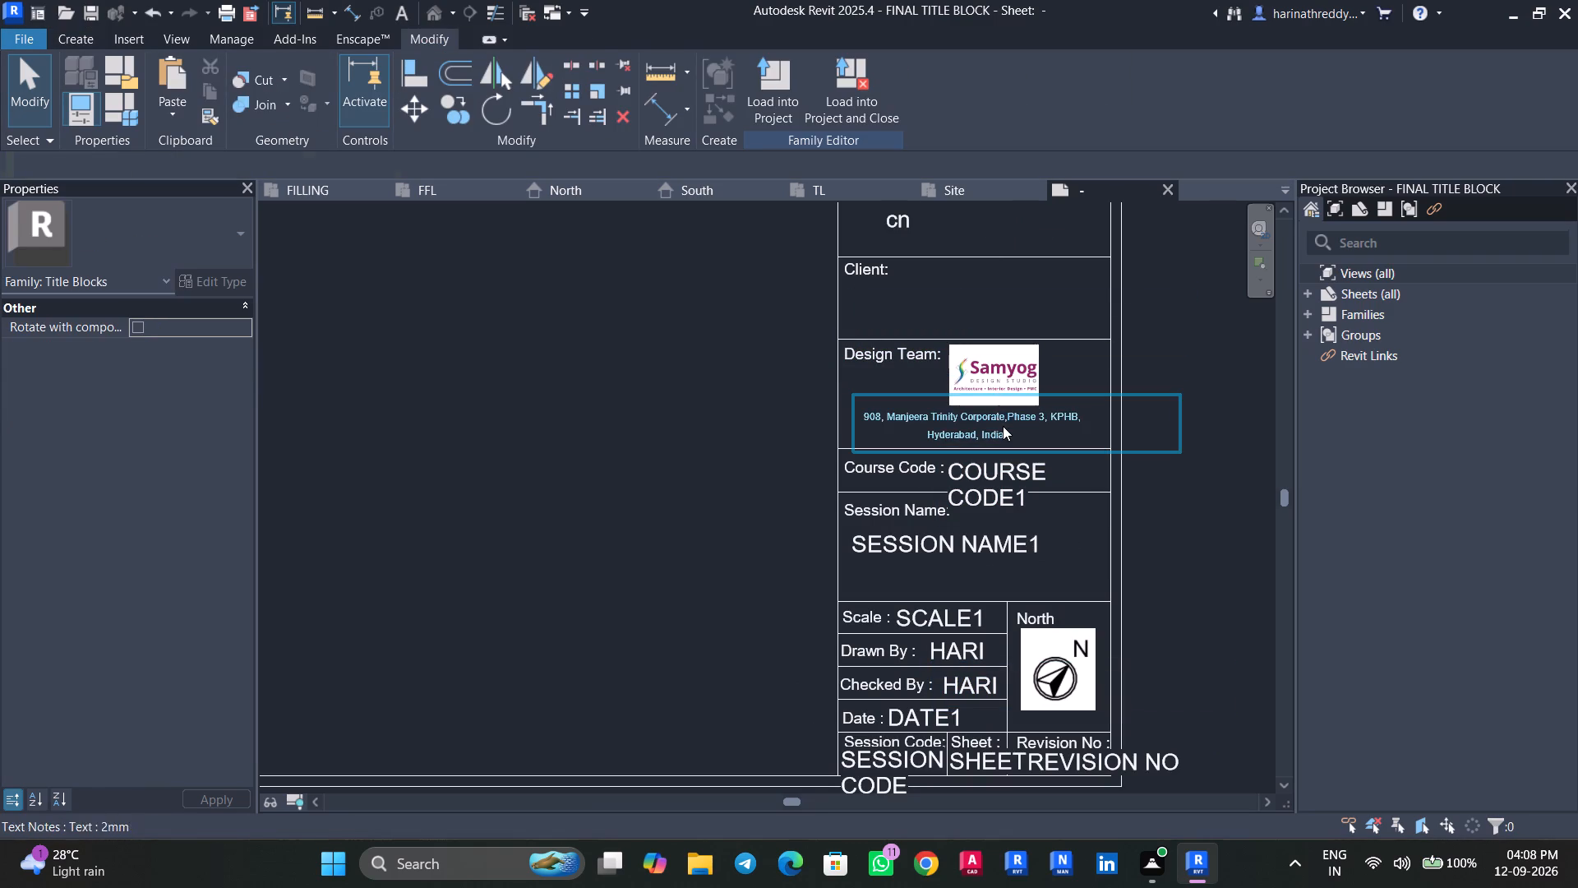
{"action": "key", "text": "Delete"}
{"action": "left_click", "coordinate": [1013, 373]}
{"action": "key", "text": "Delete"}
Duplicate the COURSE CODE1 label's 2mm label type as 1MM and close the type properties.
{"action": "left_click", "coordinate": [1008, 460]}
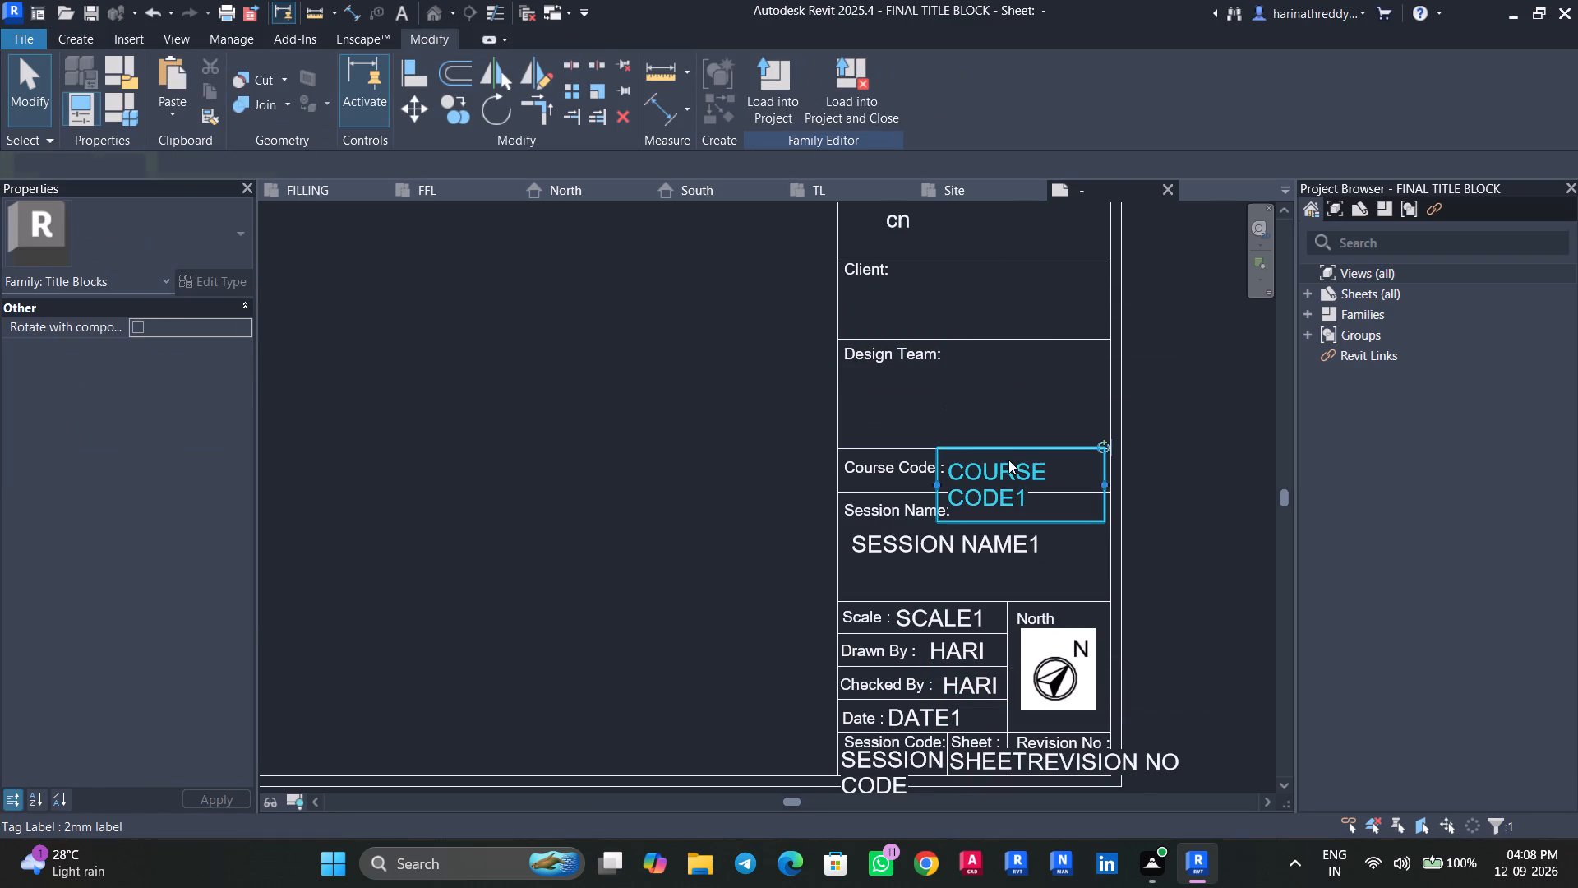
{"action": "scroll", "coordinate": [1008, 460], "scroll_direction": "up", "scroll_amount": 2}
{"action": "left_click", "coordinate": [168, 241]}
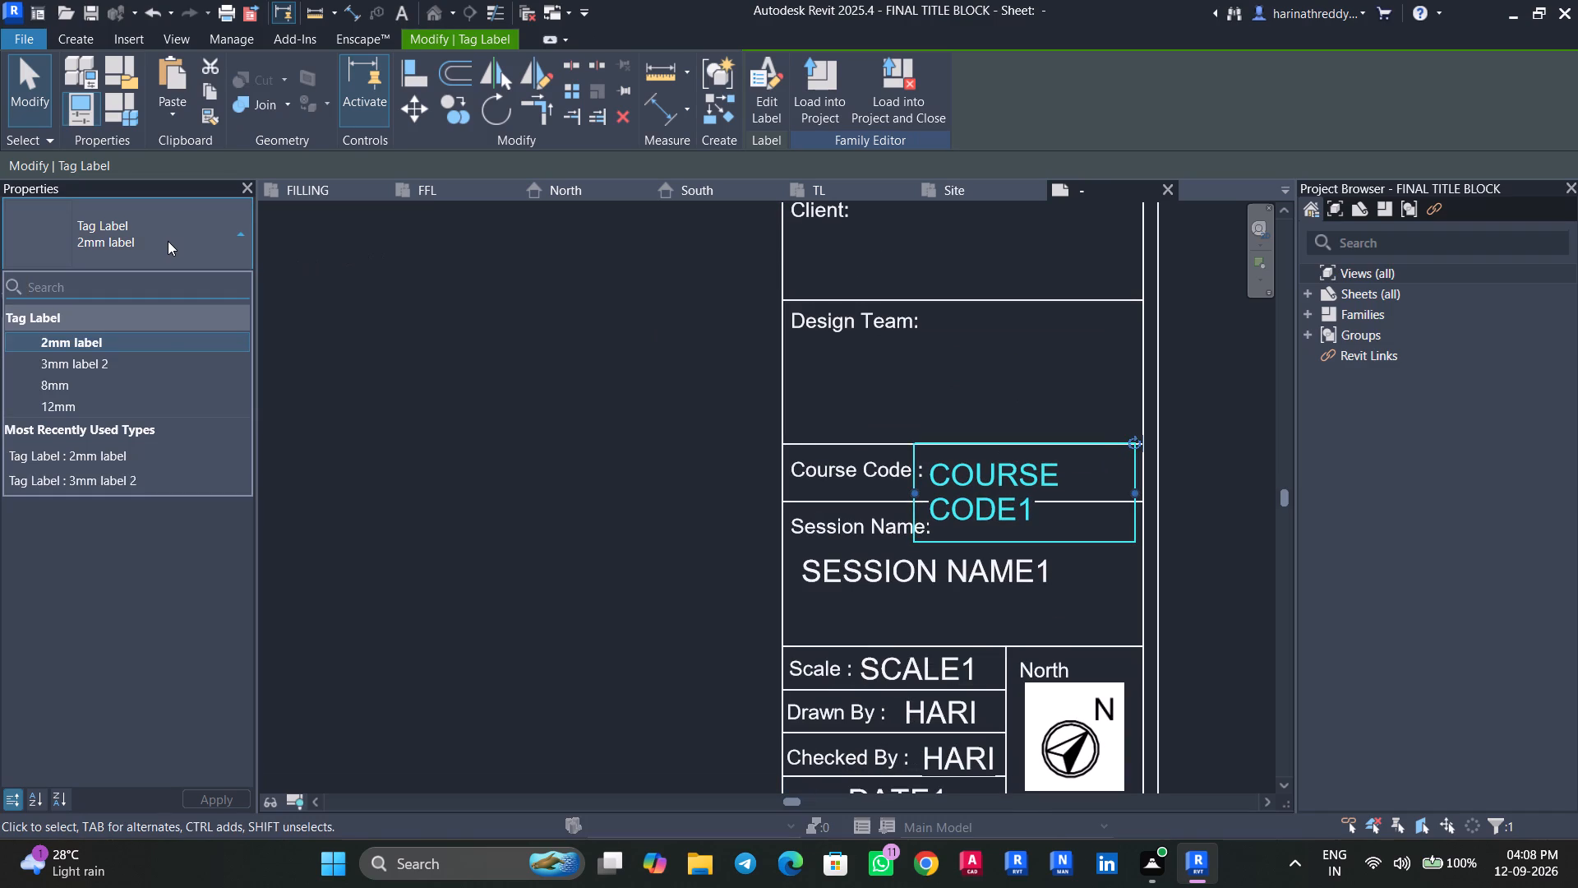
{"action": "left_click", "coordinate": [168, 241]}
{"action": "left_click", "coordinate": [210, 280]}
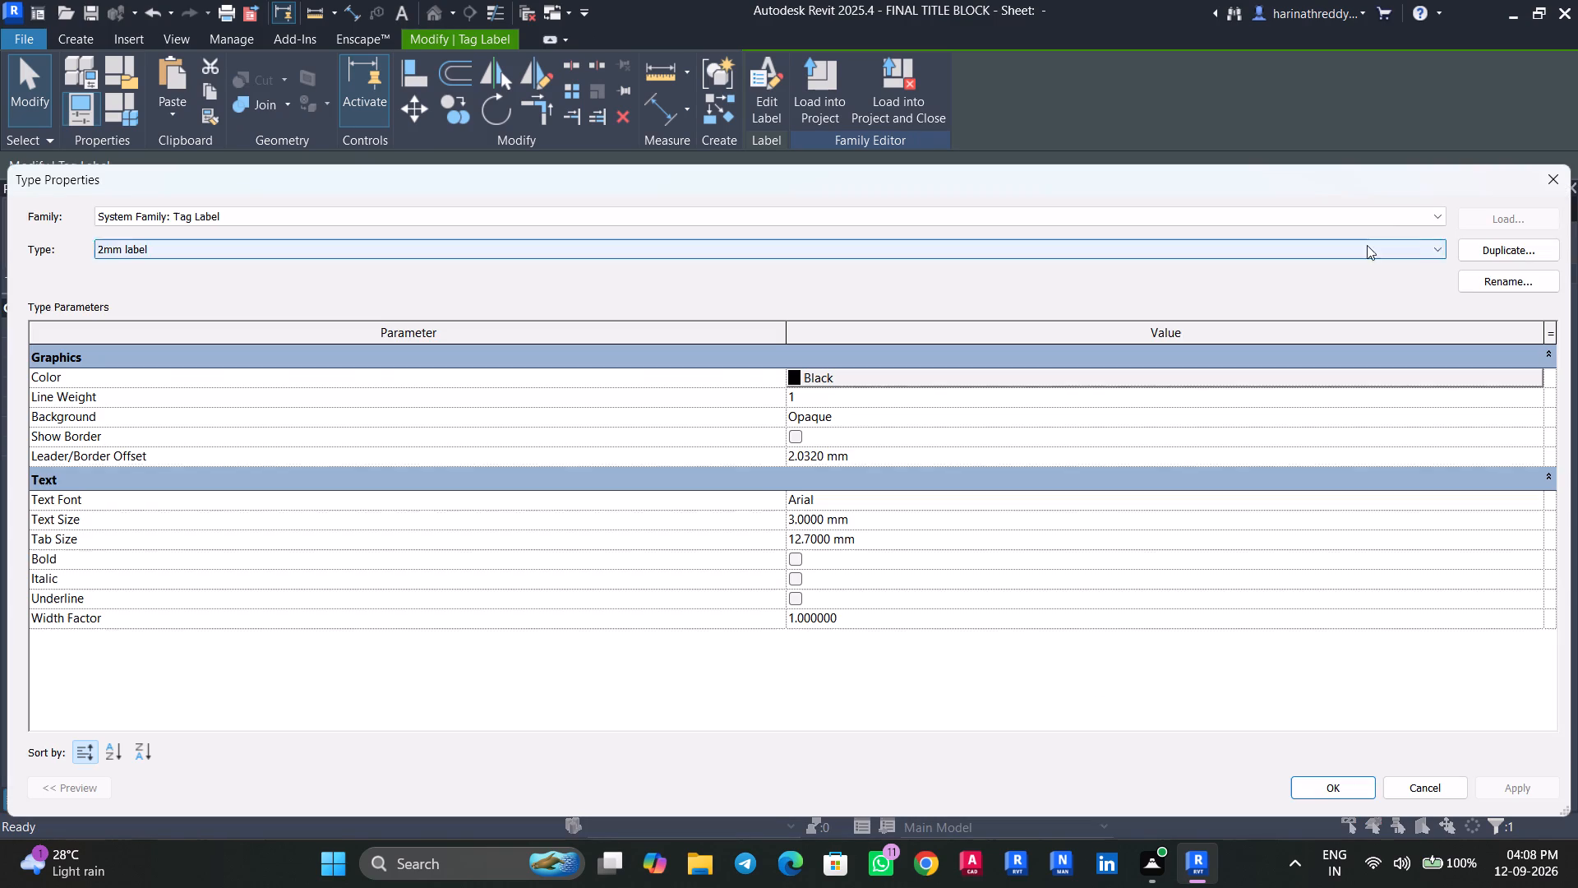
{"action": "left_click", "coordinate": [1519, 247]}
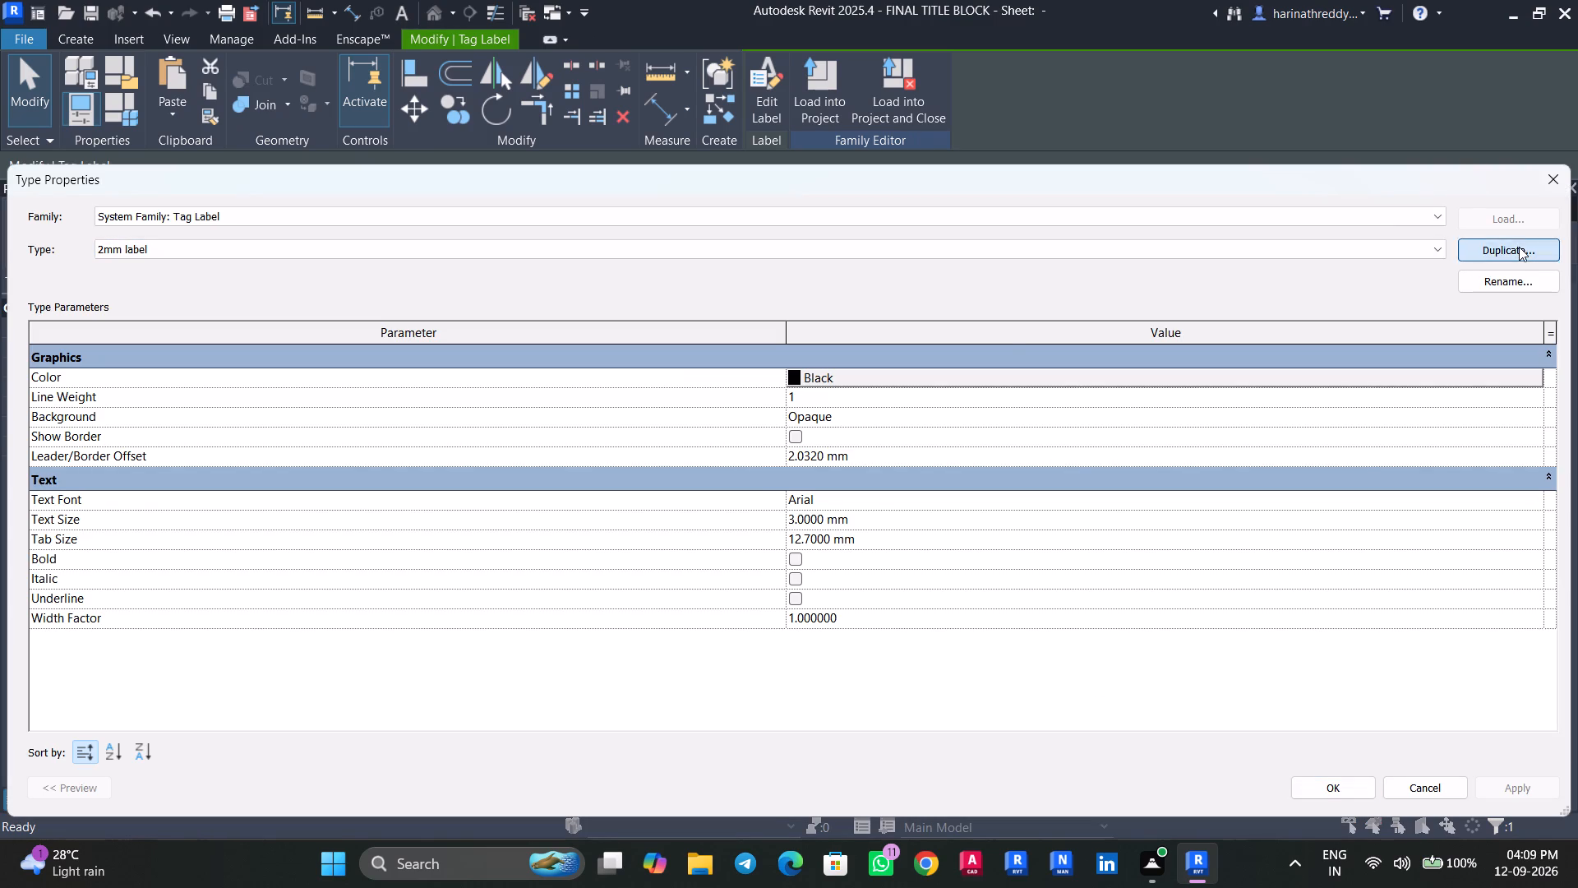
{"action": "type", "text": "1MM"}
{"action": "key", "text": "Return"}
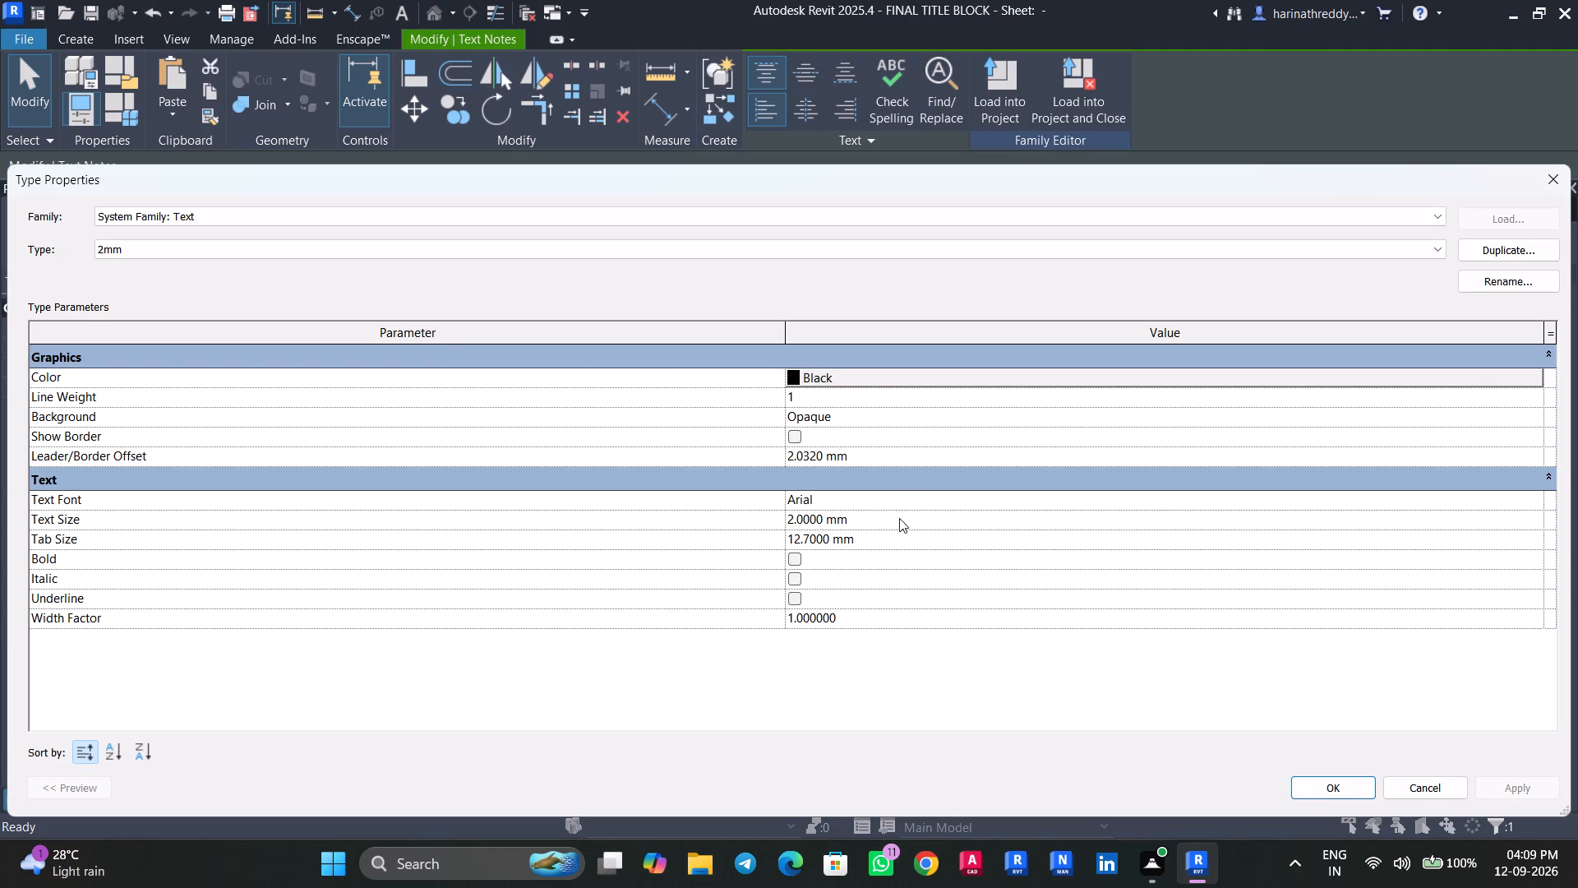
{"action": "left_click", "coordinate": [1355, 783]}
{"action": "key", "text": "Escape"}
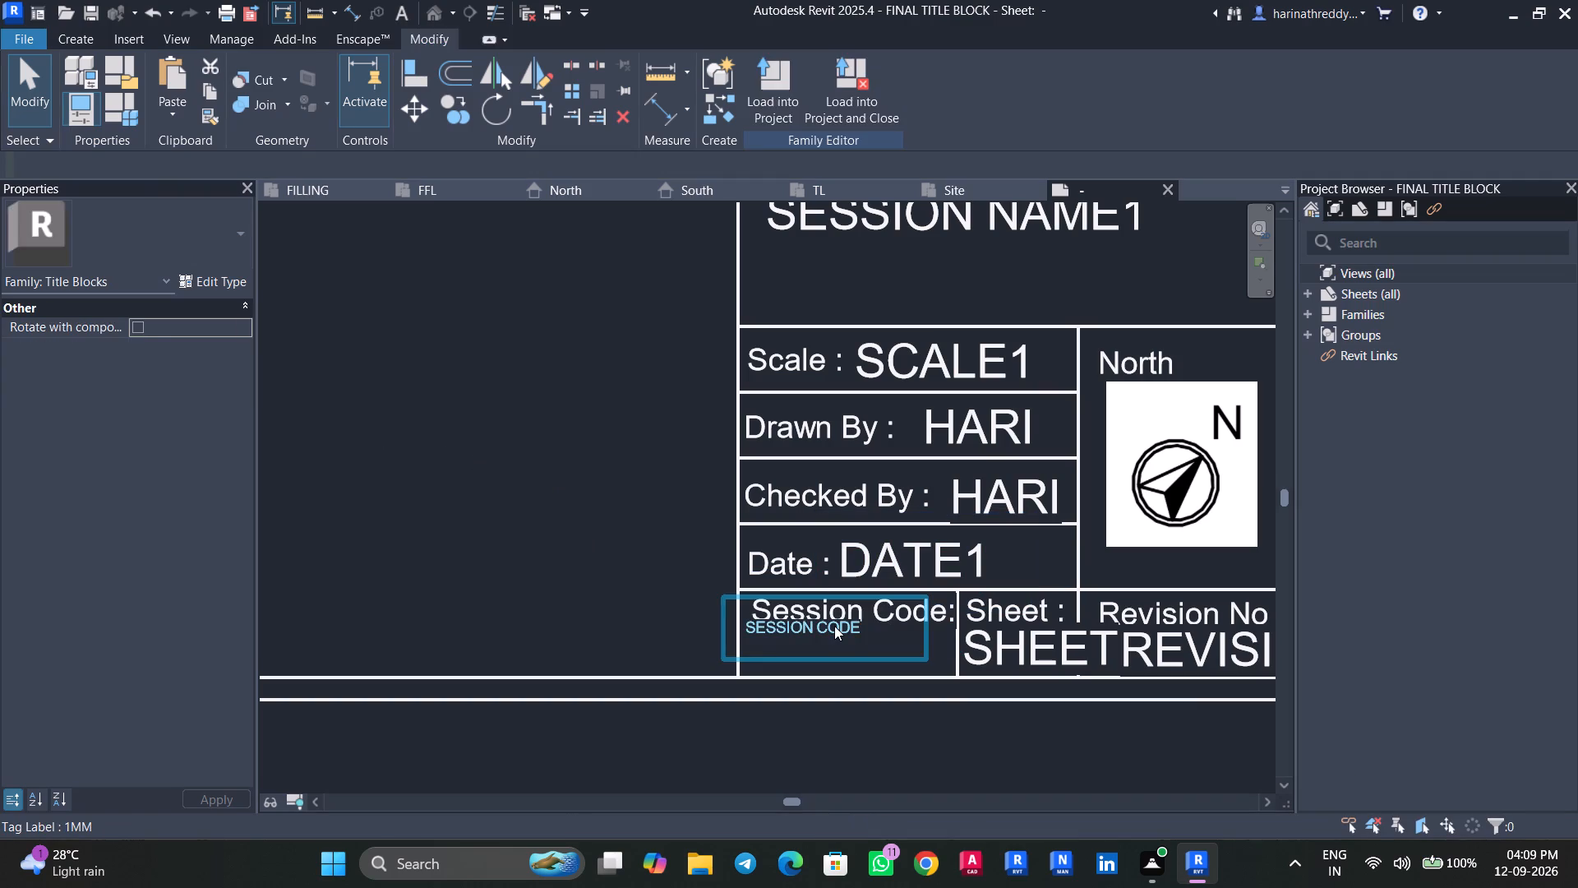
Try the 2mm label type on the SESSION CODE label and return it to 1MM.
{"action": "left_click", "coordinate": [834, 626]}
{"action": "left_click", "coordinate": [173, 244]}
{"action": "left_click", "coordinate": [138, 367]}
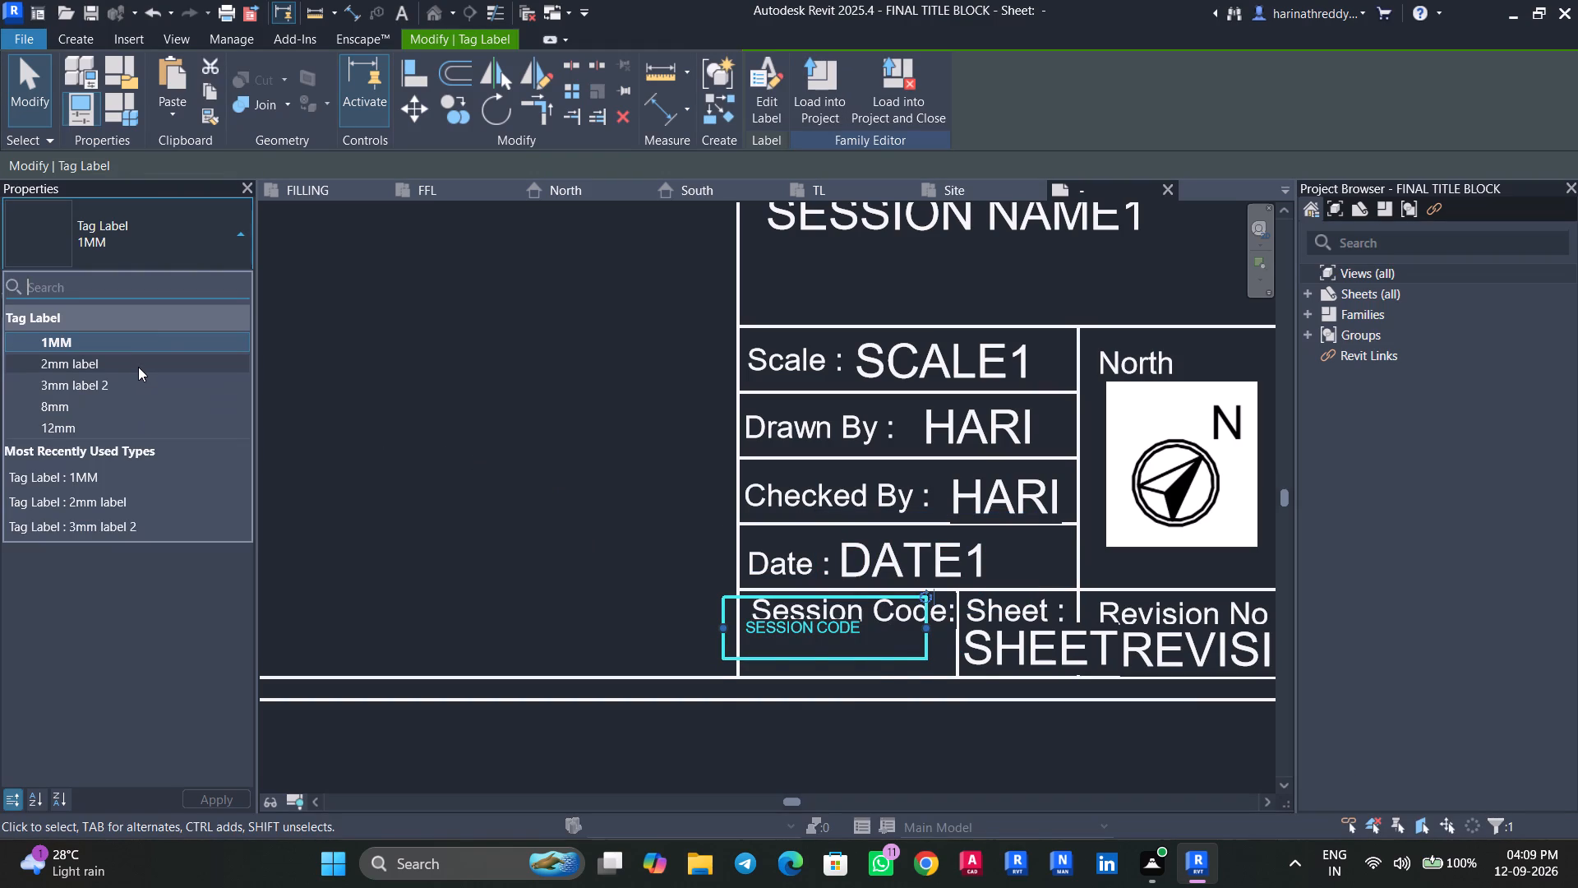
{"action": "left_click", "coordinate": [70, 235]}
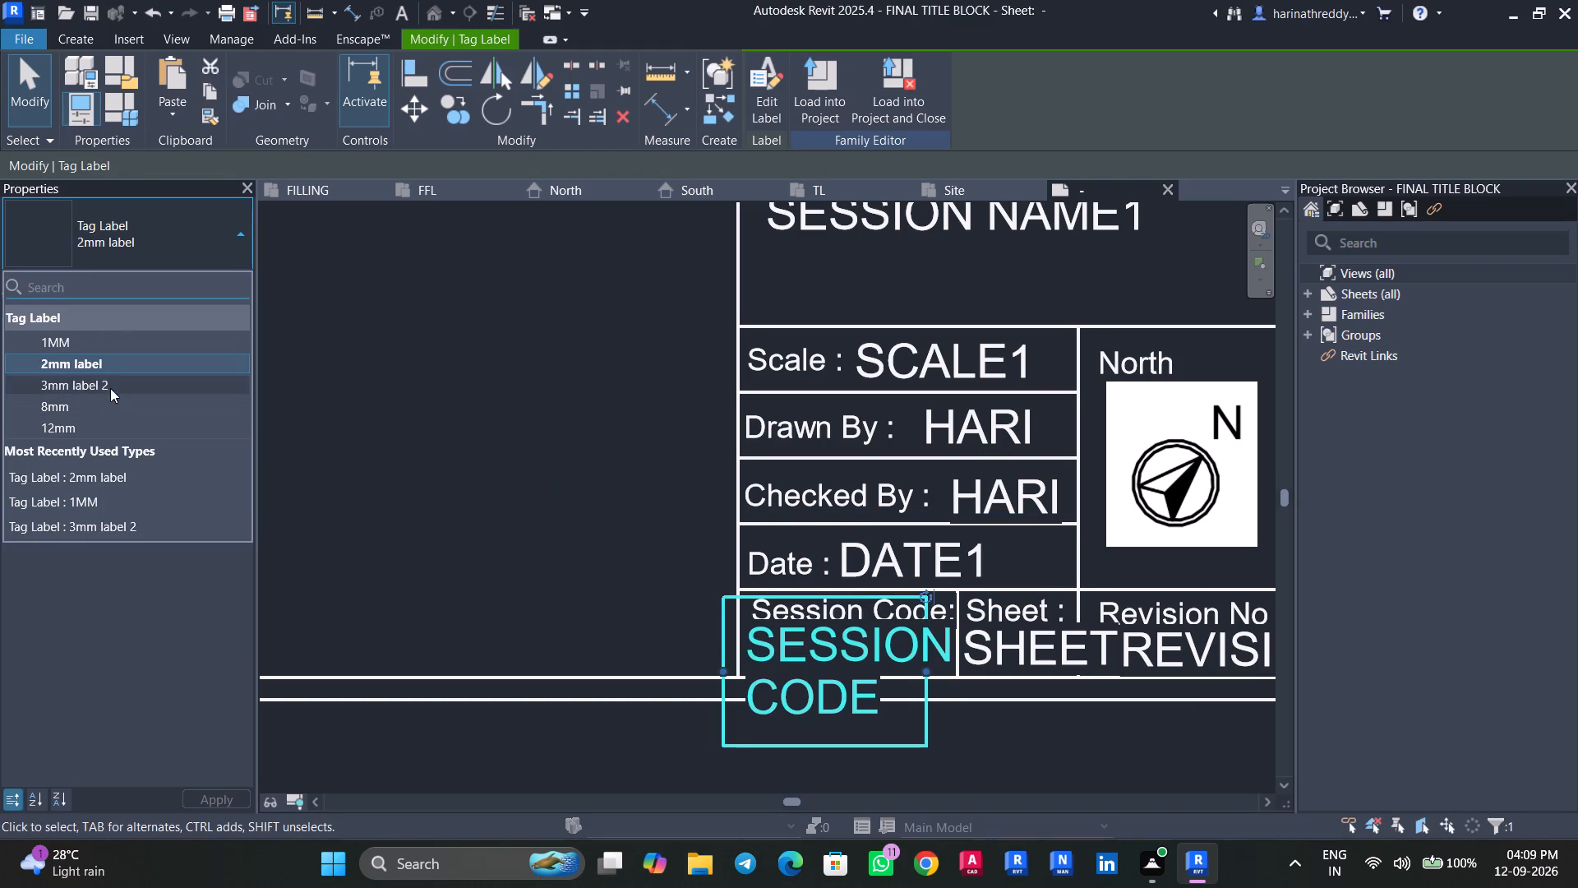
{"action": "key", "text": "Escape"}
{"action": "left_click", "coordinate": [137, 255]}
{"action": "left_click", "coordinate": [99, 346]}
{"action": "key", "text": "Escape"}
Move the SESSION CODE label slightly down and inward within its cell, below the Session Code heading.
{"action": "left_click_drag", "start_coordinate": [814, 629], "coordinate": [840, 648]}
{"action": "key", "text": "Escape"}
Change the SHEET label to the 1MM type and move it down below the Sheet heading in its cell.
{"action": "middle_click_drag", "start_coordinate": [1018, 737], "coordinate": [757, 725]}
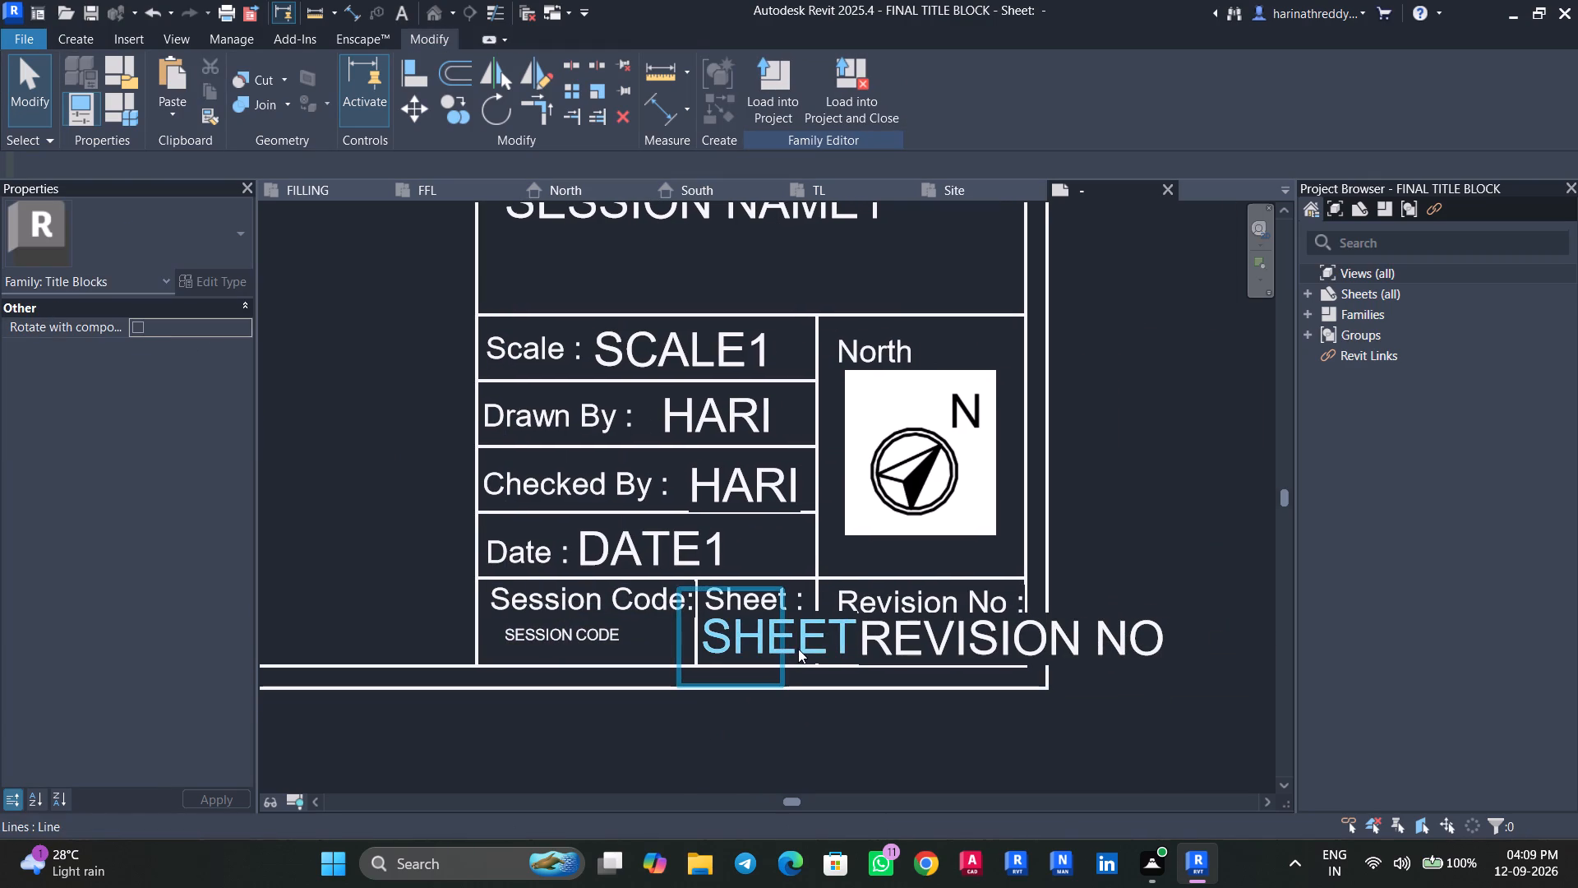
{"action": "left_click", "coordinate": [782, 650]}
{"action": "left_click", "coordinate": [108, 237]}
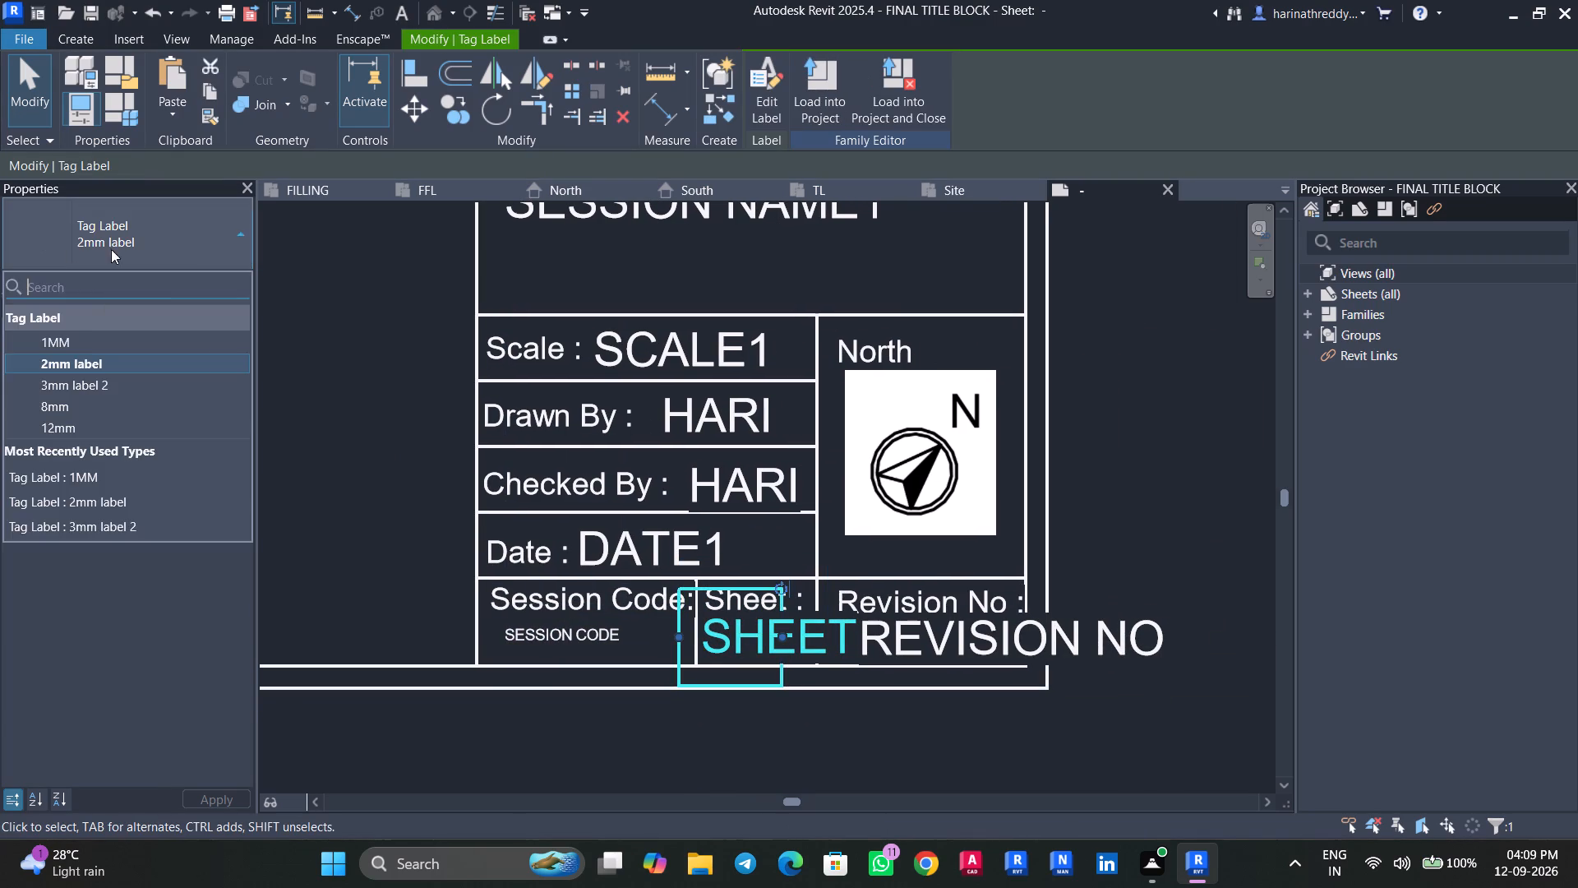
{"action": "left_click", "coordinate": [98, 342]}
{"action": "key", "text": "Escape"}
{"action": "left_click_drag", "start_coordinate": [722, 624], "coordinate": [731, 631]}
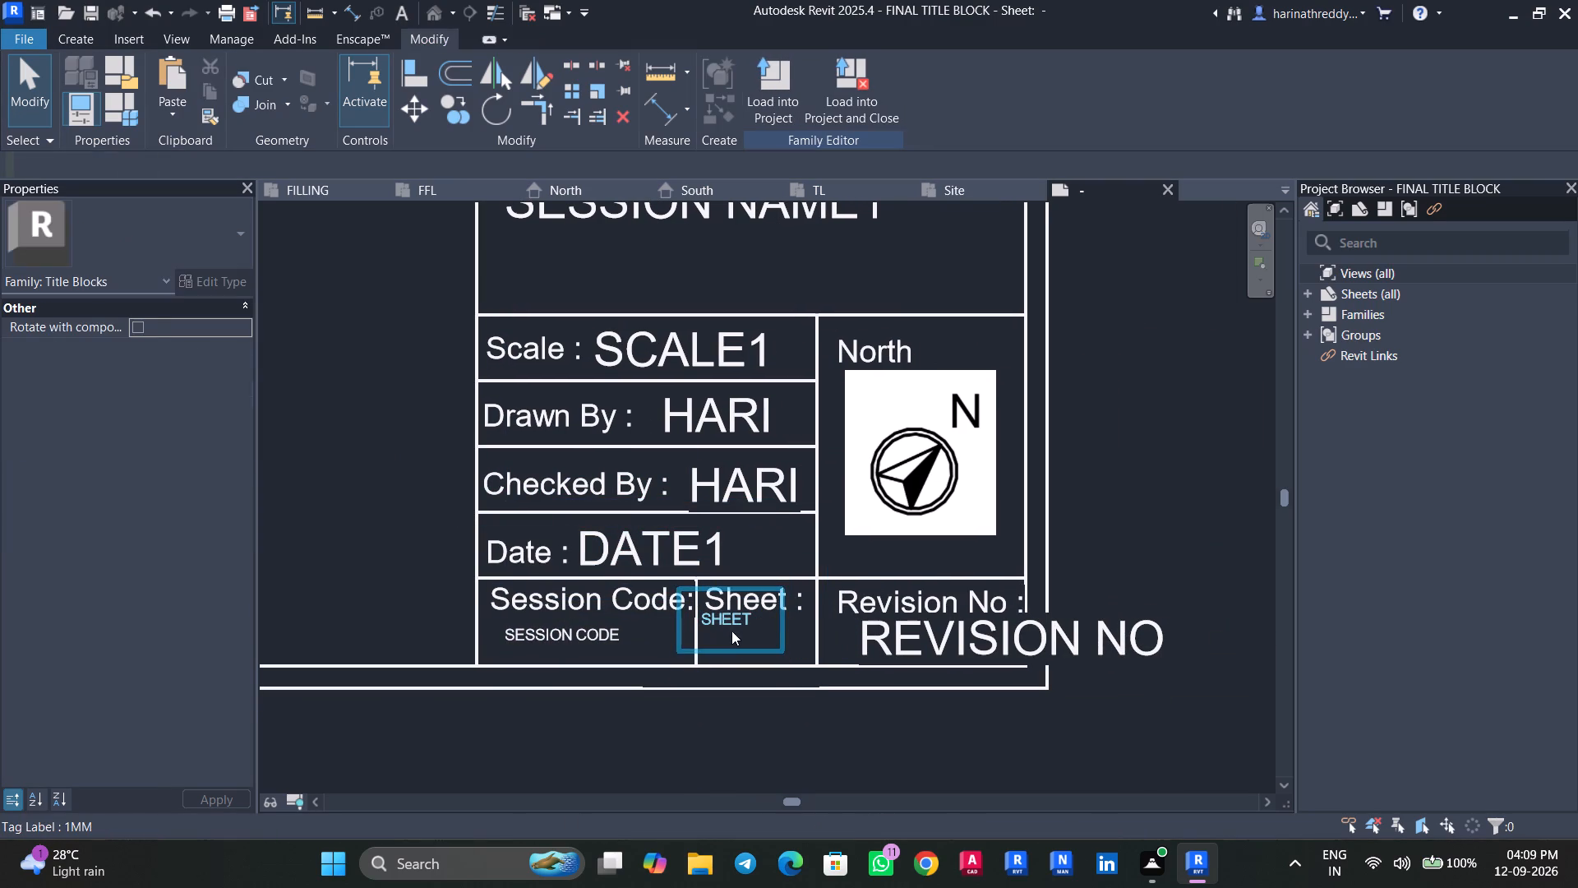
{"action": "left_click_drag", "start_coordinate": [731, 631], "coordinate": [741, 644]}
{"action": "key", "text": "Escape"}
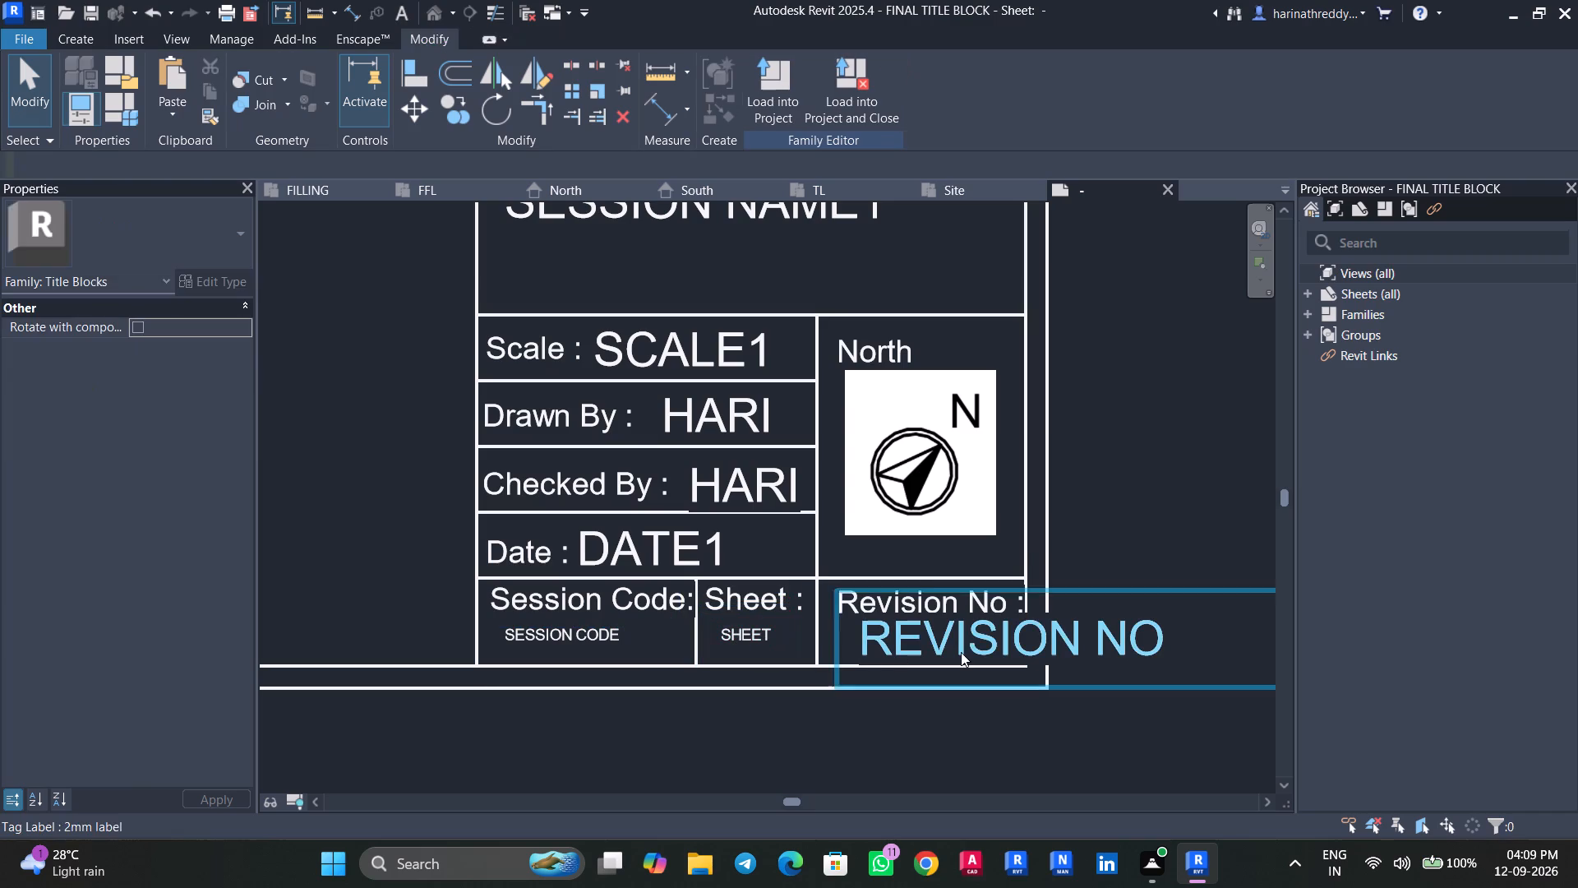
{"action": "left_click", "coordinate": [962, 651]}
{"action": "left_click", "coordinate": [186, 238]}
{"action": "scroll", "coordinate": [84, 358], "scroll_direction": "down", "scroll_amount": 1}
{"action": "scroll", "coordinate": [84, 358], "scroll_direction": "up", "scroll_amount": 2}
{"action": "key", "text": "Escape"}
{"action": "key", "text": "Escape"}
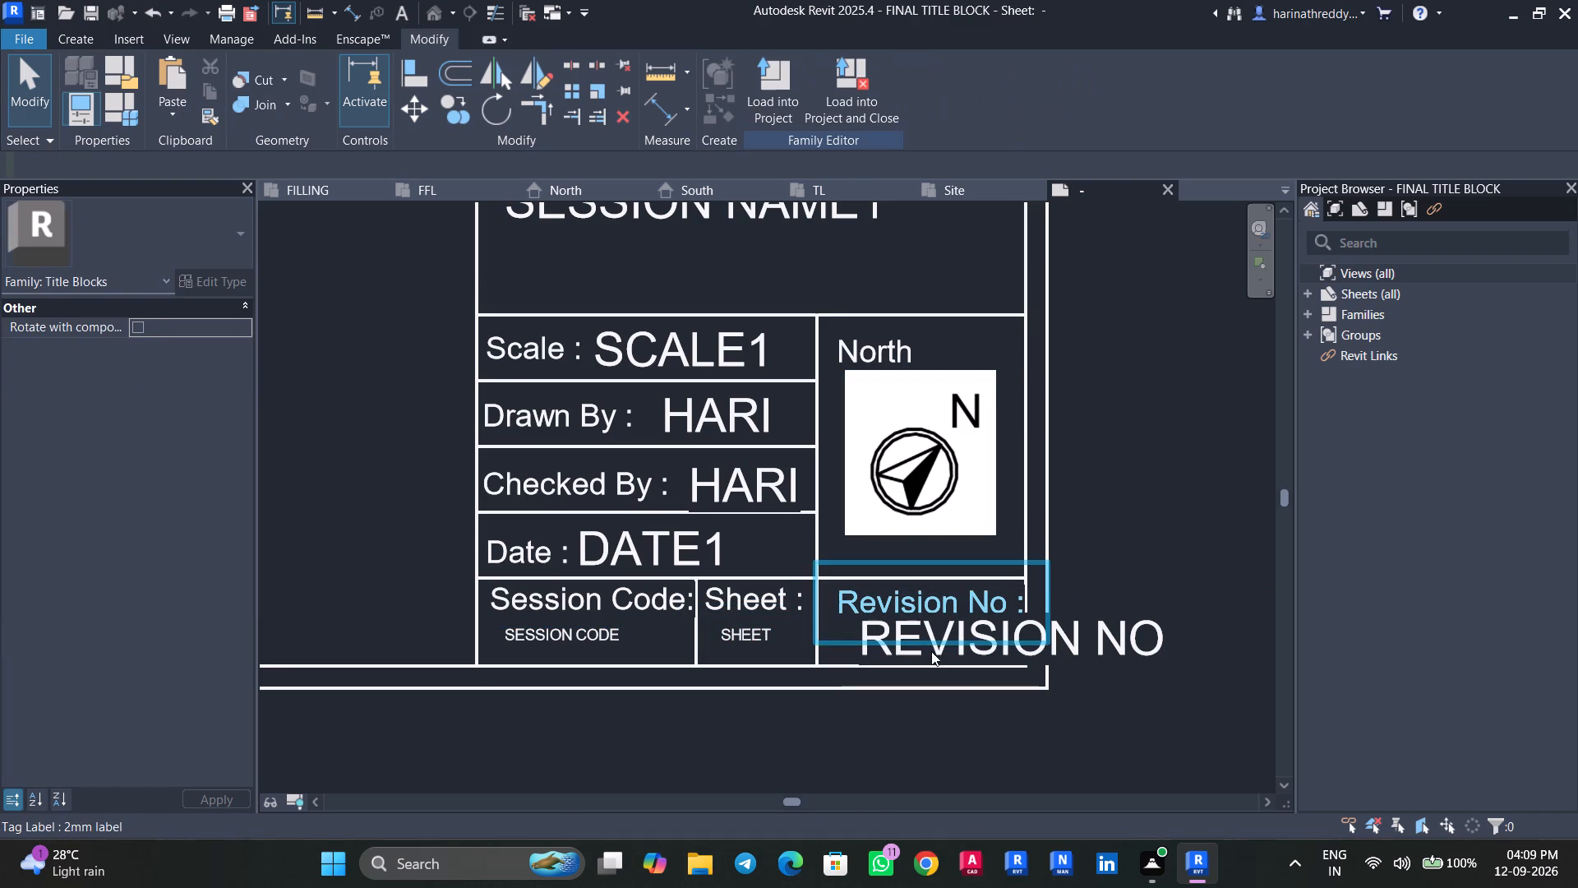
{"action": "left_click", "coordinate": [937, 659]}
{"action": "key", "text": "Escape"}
Change the REVISION NO label to the 1MM type and nudge it down below the Revision No heading.
{"action": "left_click", "coordinate": [1106, 650]}
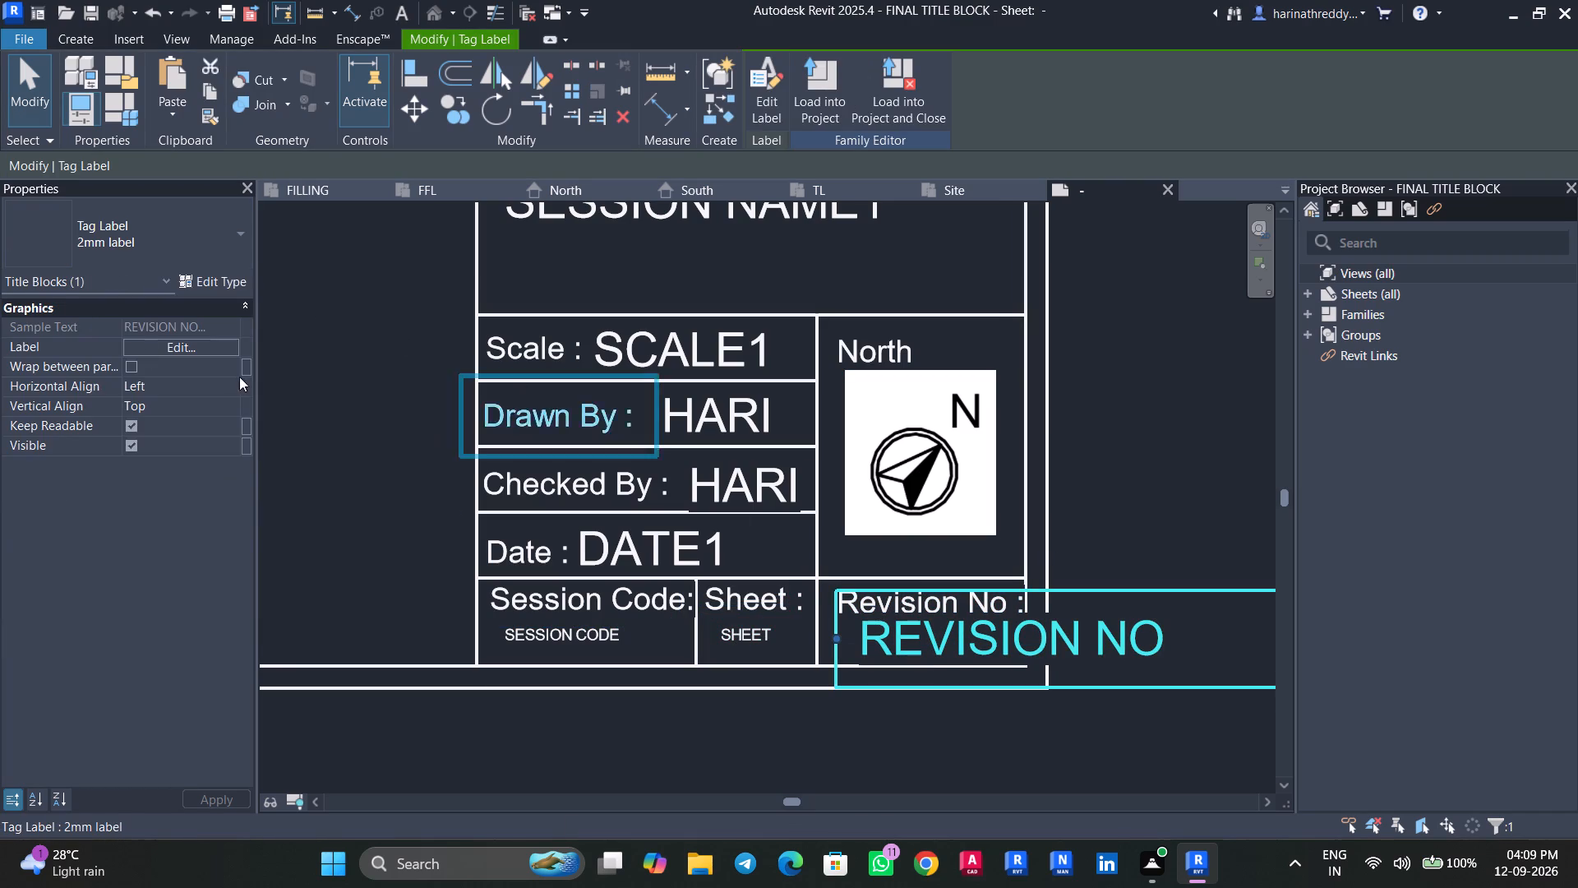
{"action": "left_click", "coordinate": [135, 226]}
{"action": "left_click", "coordinate": [75, 345]}
{"action": "key", "text": "Escape"}
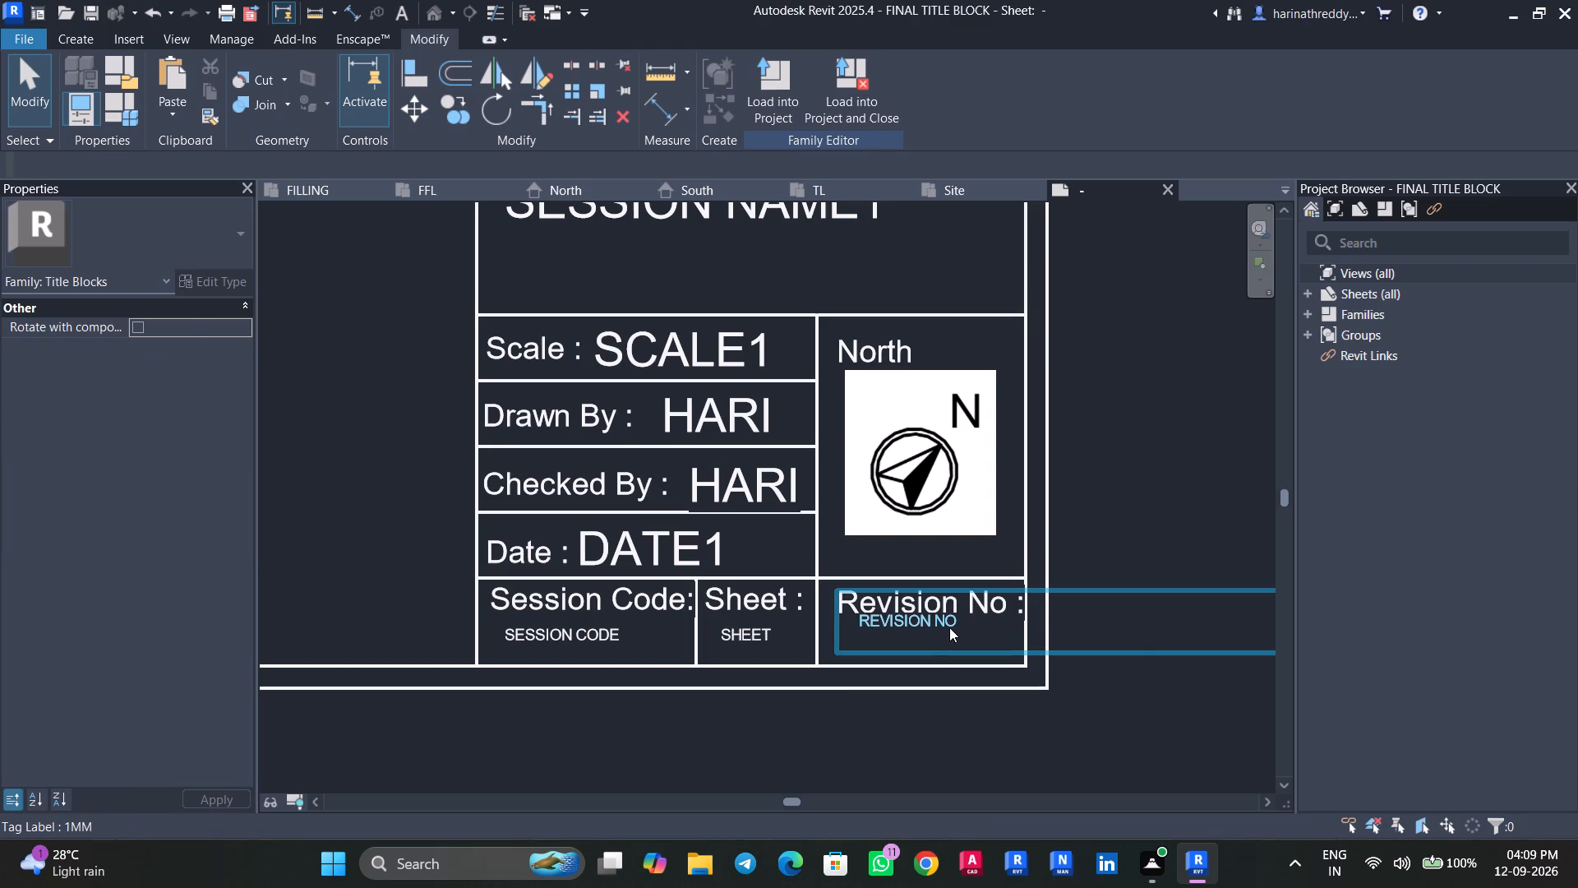
{"action": "left_click", "coordinate": [949, 627]}
{"action": "key", "text": "Down"}
{"action": "key", "text": "Down"}
{"action": "key", "text": "Down"}
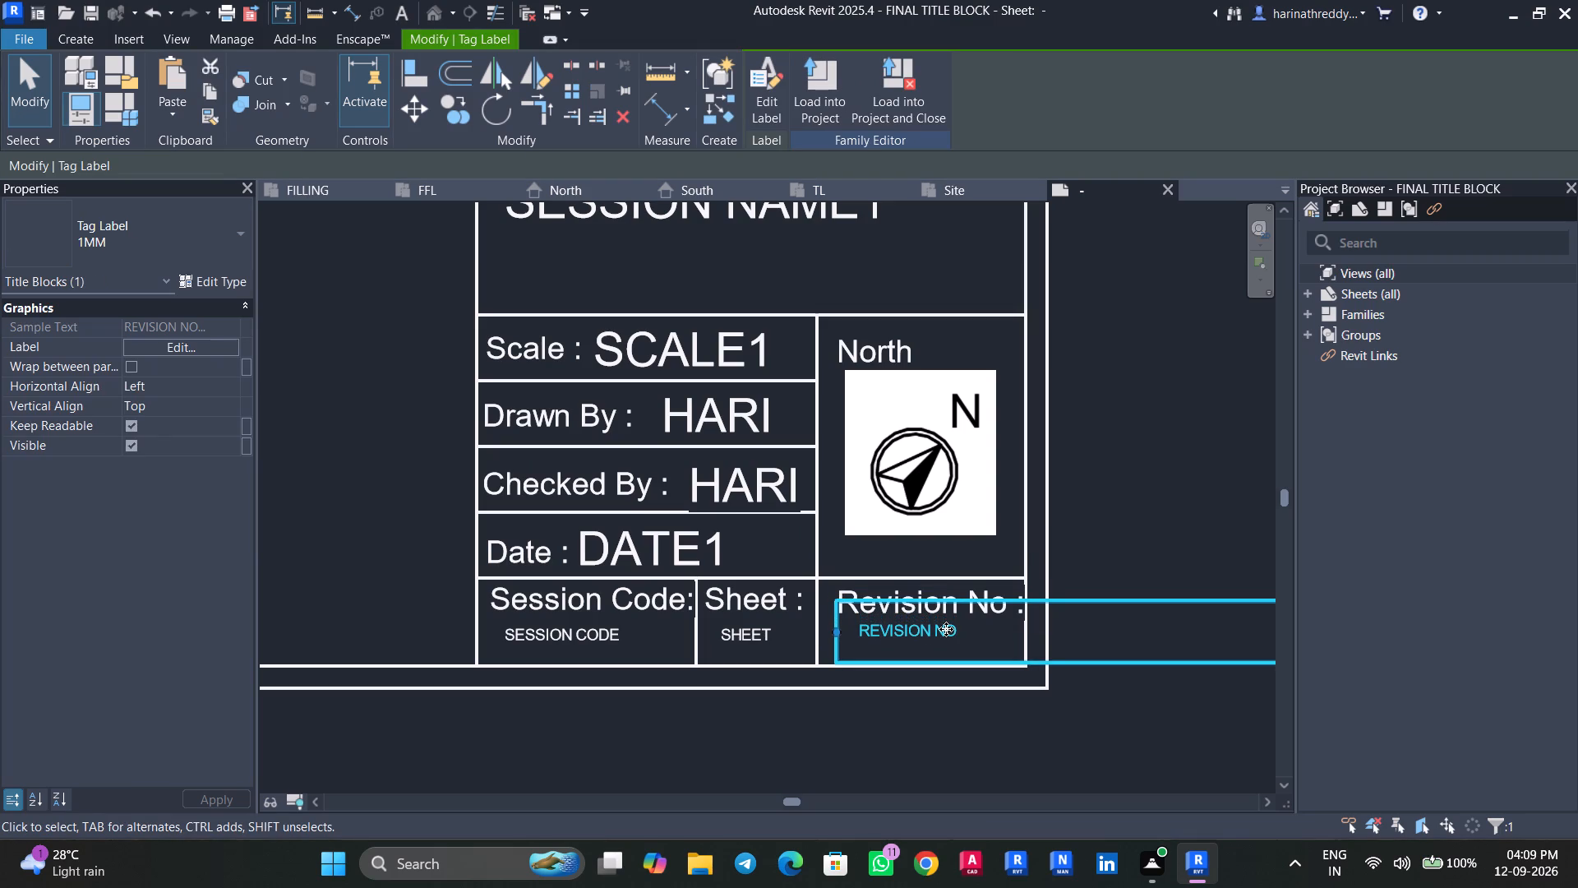
{"action": "key", "text": "Escape"}
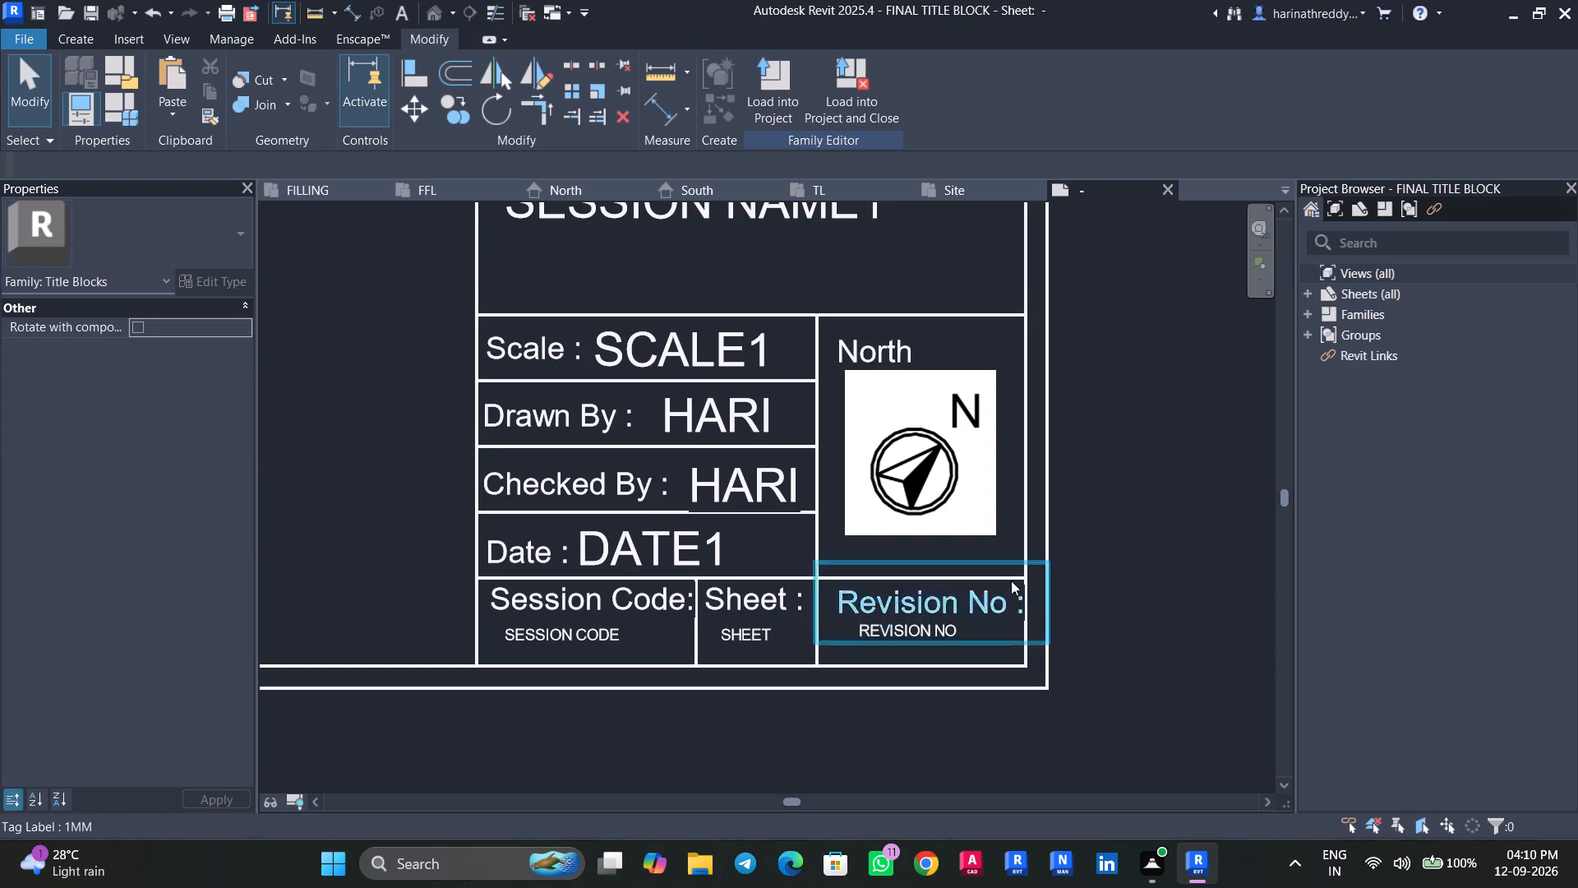
Change the name label in the Checked By cell to the 1MM type.
{"action": "scroll", "coordinate": [1145, 497], "scroll_direction": "down", "scroll_amount": 5}
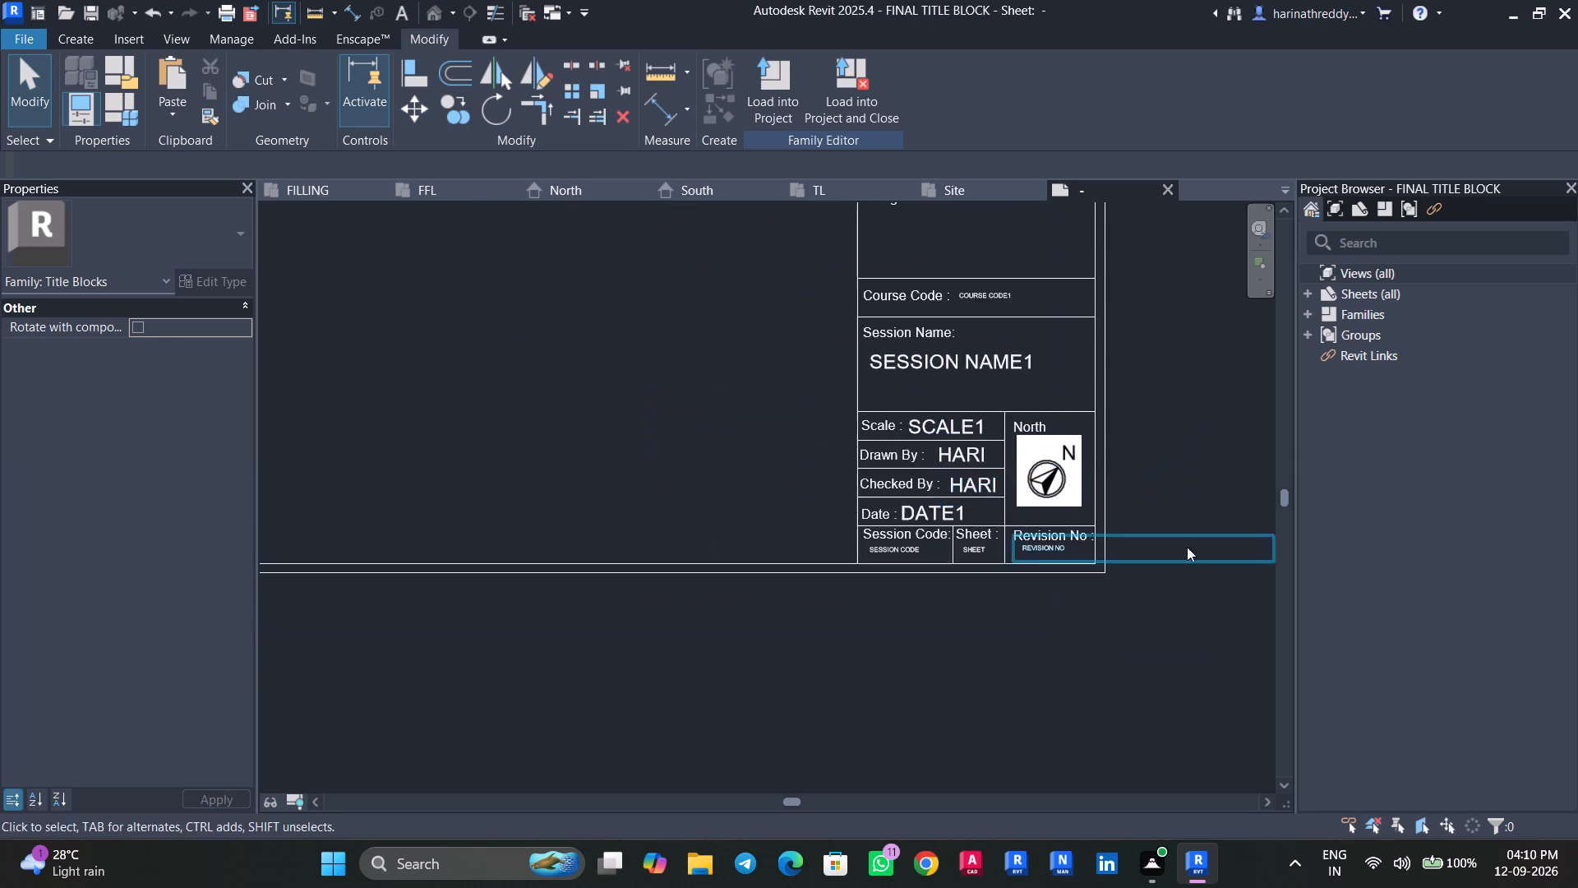
{"action": "scroll", "coordinate": [1187, 547], "scroll_direction": "down", "scroll_amount": 3}
{"action": "middle_click_drag", "start_coordinate": [882, 645], "coordinate": [922, 750]}
{"action": "scroll", "coordinate": [922, 750], "scroll_direction": "down", "scroll_amount": 1}
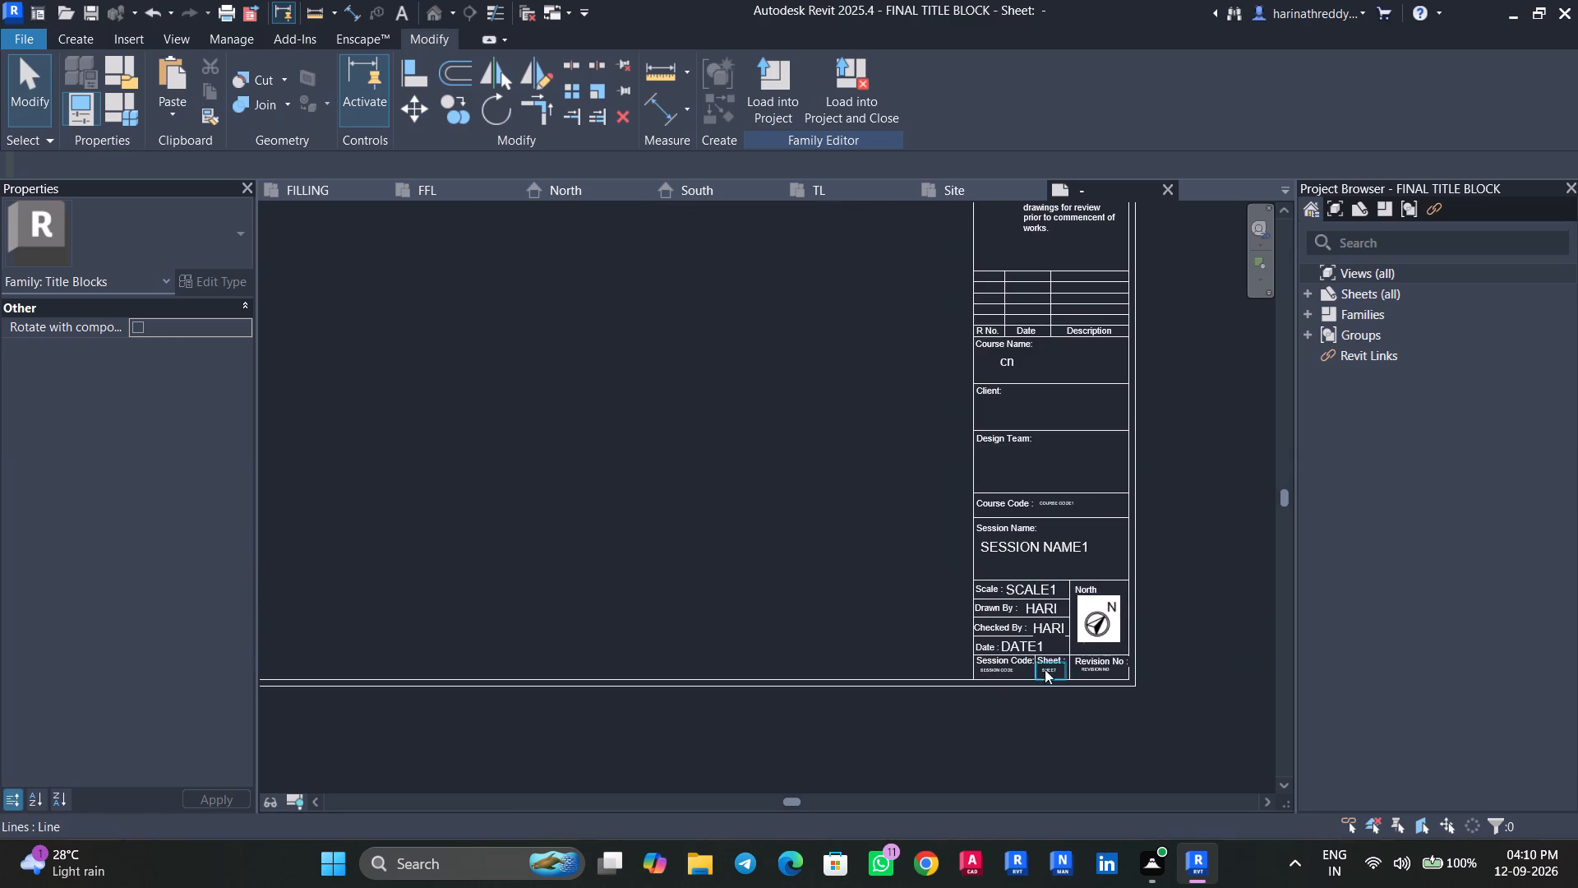
{"action": "scroll", "coordinate": [1041, 630], "scroll_direction": "up", "scroll_amount": 9}
{"action": "left_click", "coordinate": [1047, 621]}
{"action": "left_click", "coordinate": [202, 243]}
{"action": "scroll", "coordinate": [86, 340], "scroll_direction": "up", "scroll_amount": 1}
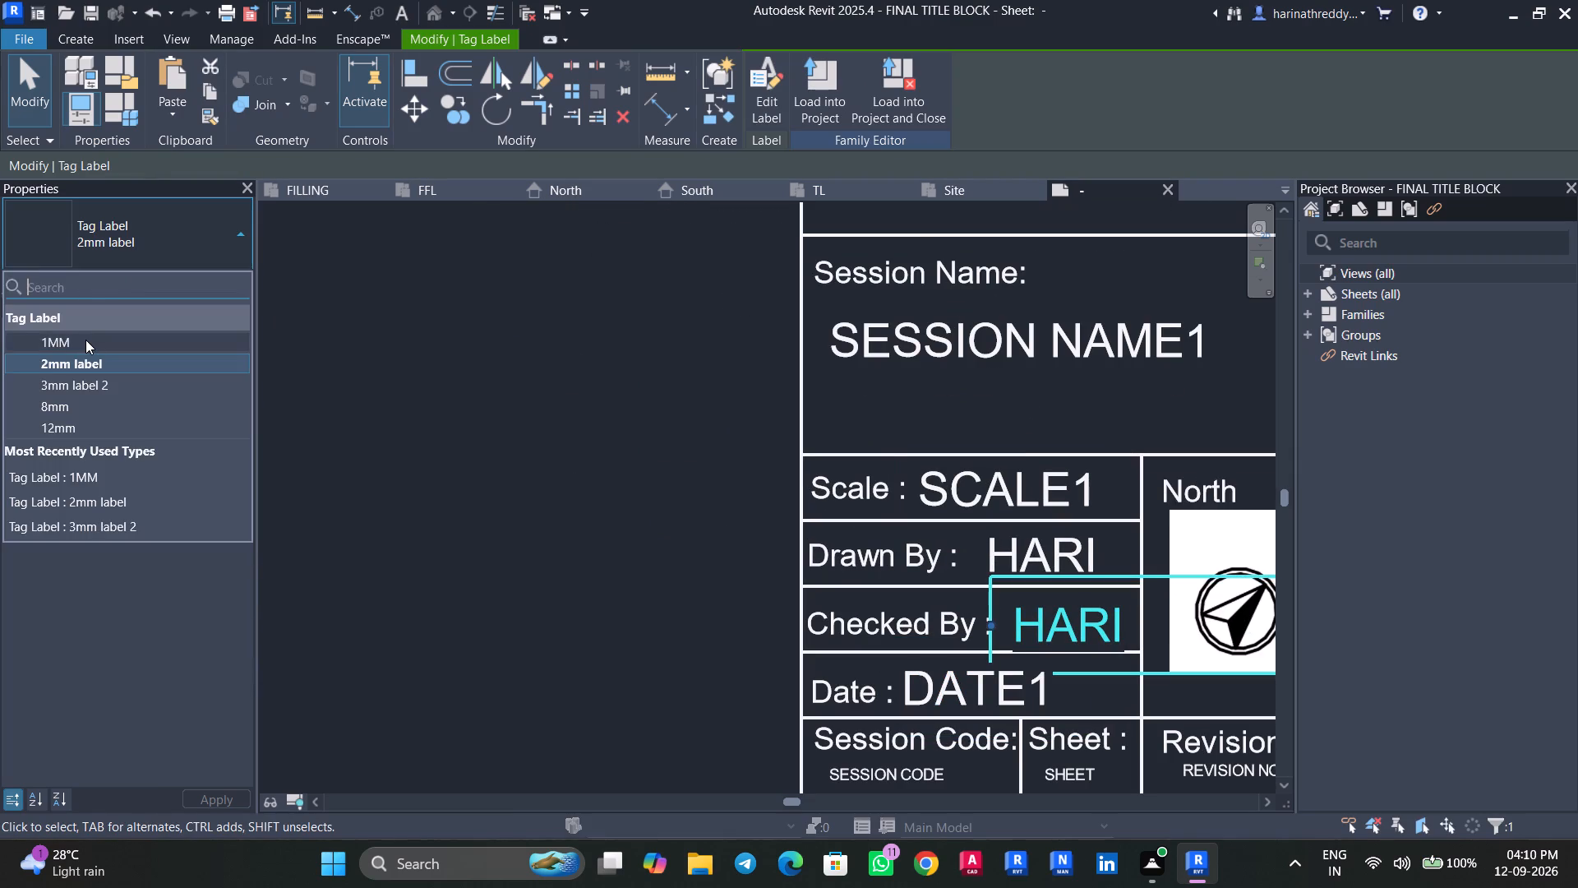
{"action": "scroll", "coordinate": [85, 340], "scroll_direction": "up", "scroll_amount": 2}
{"action": "left_click", "coordinate": [85, 340]}
{"action": "left_click", "coordinate": [341, 597]}
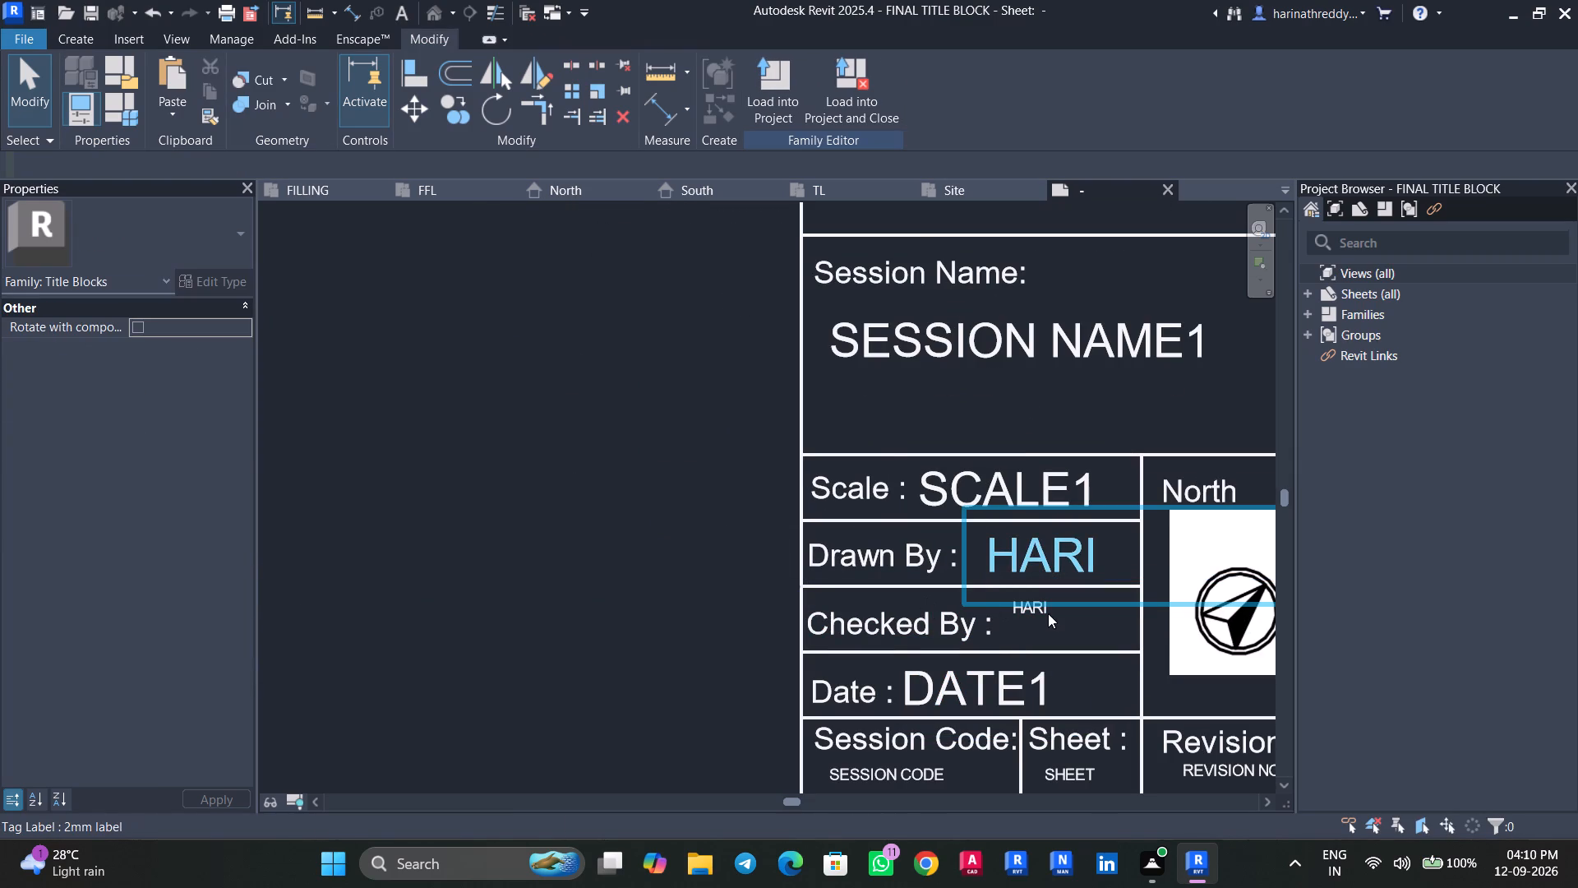
Undo the type change on the name label in the Checked By cell and nudge the label slightly up.
{"action": "key", "text": "ctrl+z"}
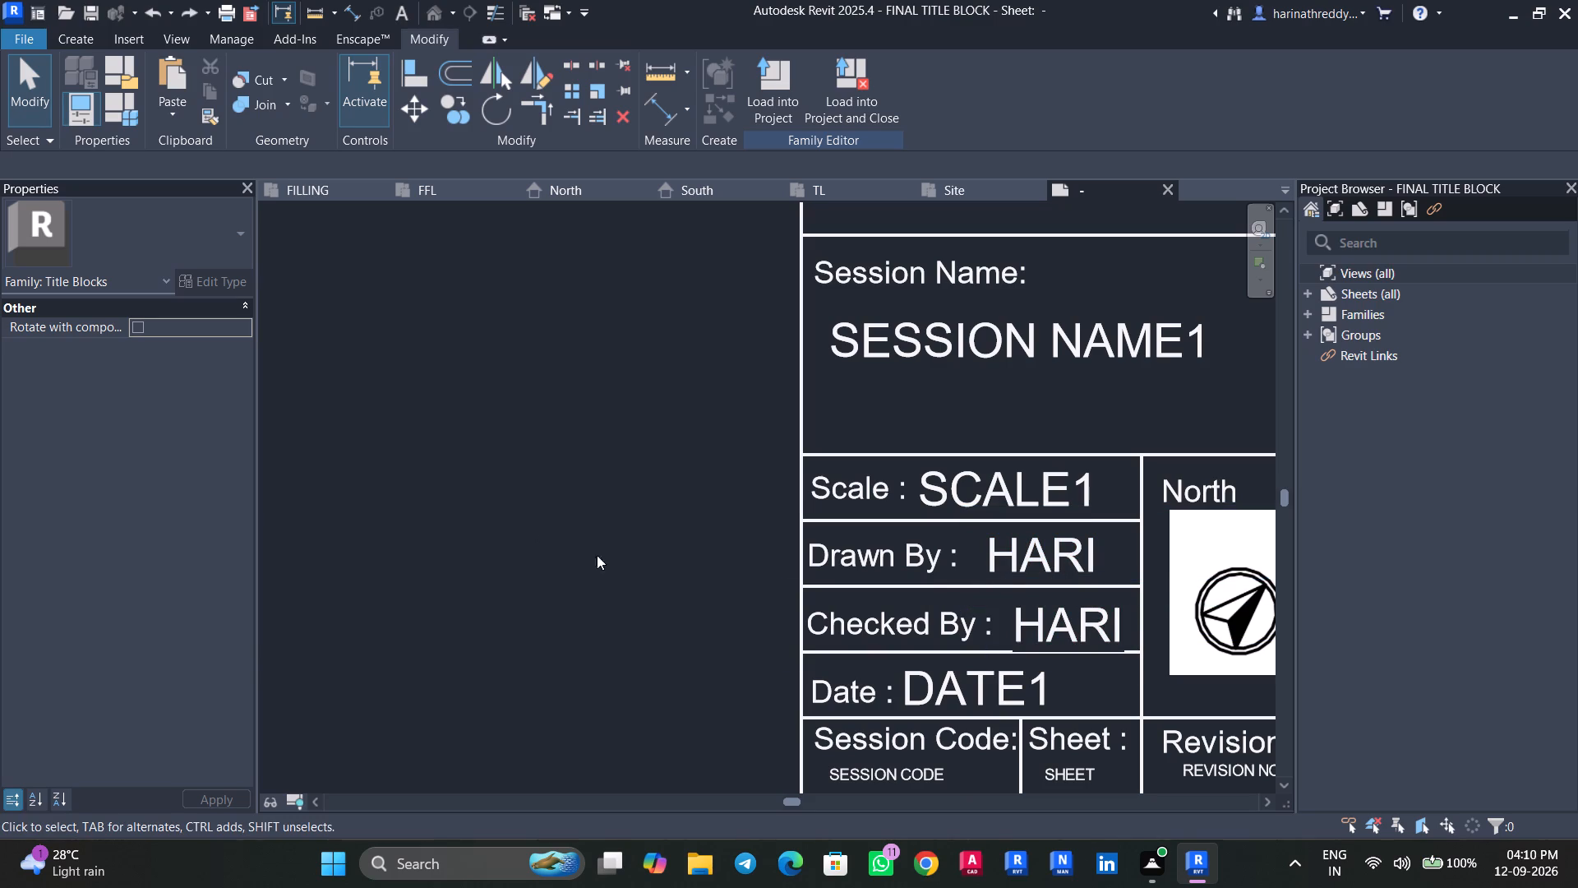
{"action": "left_click", "coordinate": [1046, 613]}
{"action": "key", "text": "Up"}
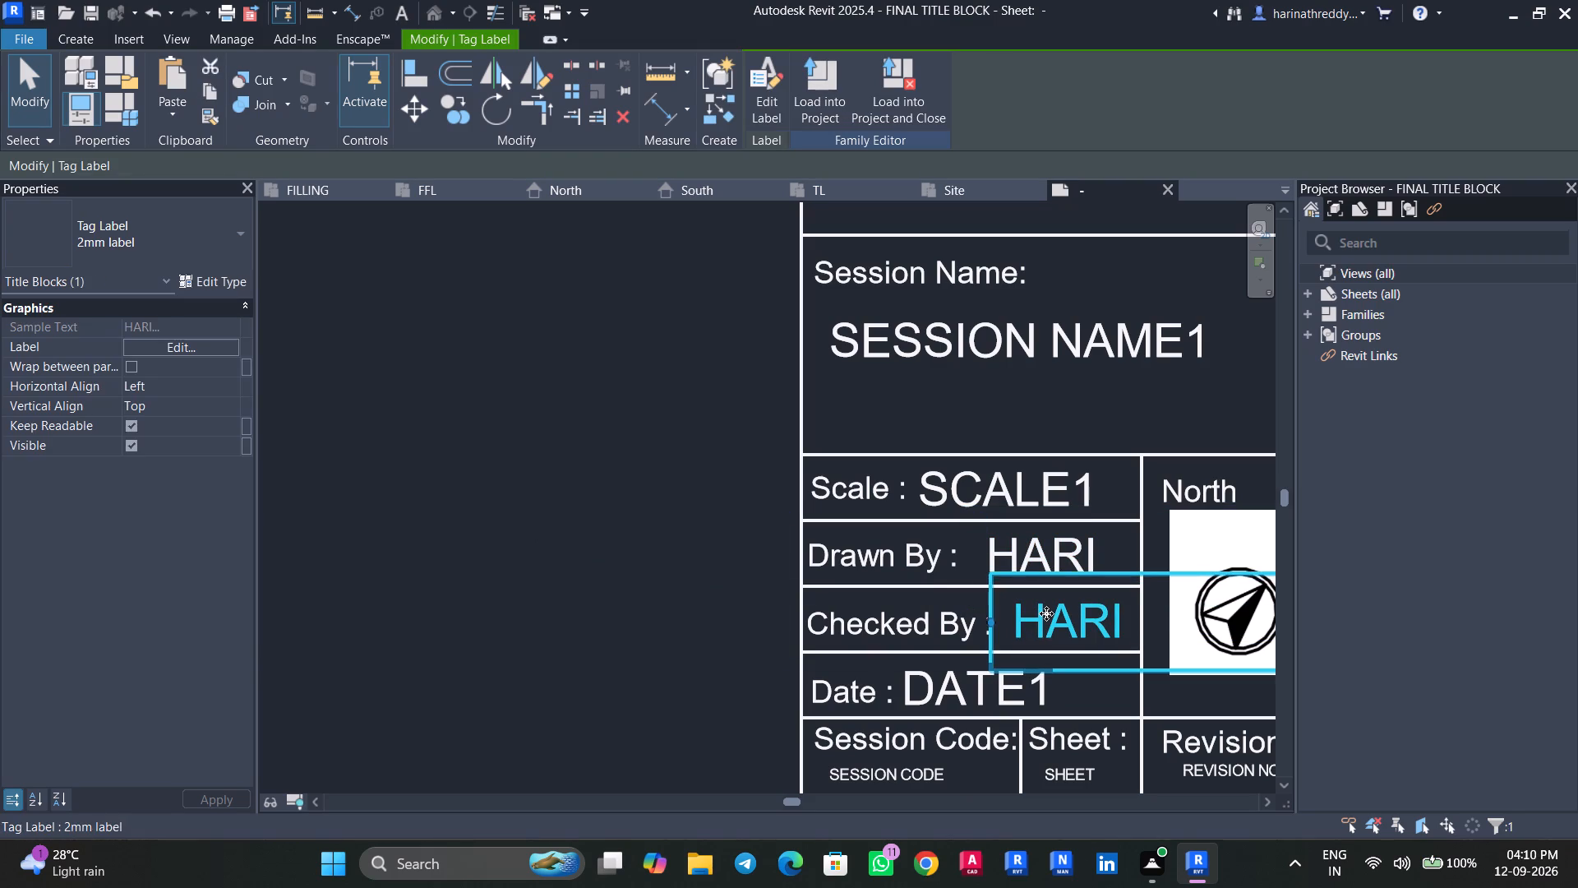
{"action": "key", "text": "Escape"}
Review the title block's notes, revision table, headings and labels.
{"action": "scroll", "coordinate": [457, 642], "scroll_direction": "down", "scroll_amount": 15}
{"action": "scroll", "coordinate": [462, 638], "scroll_direction": "up", "scroll_amount": 1}
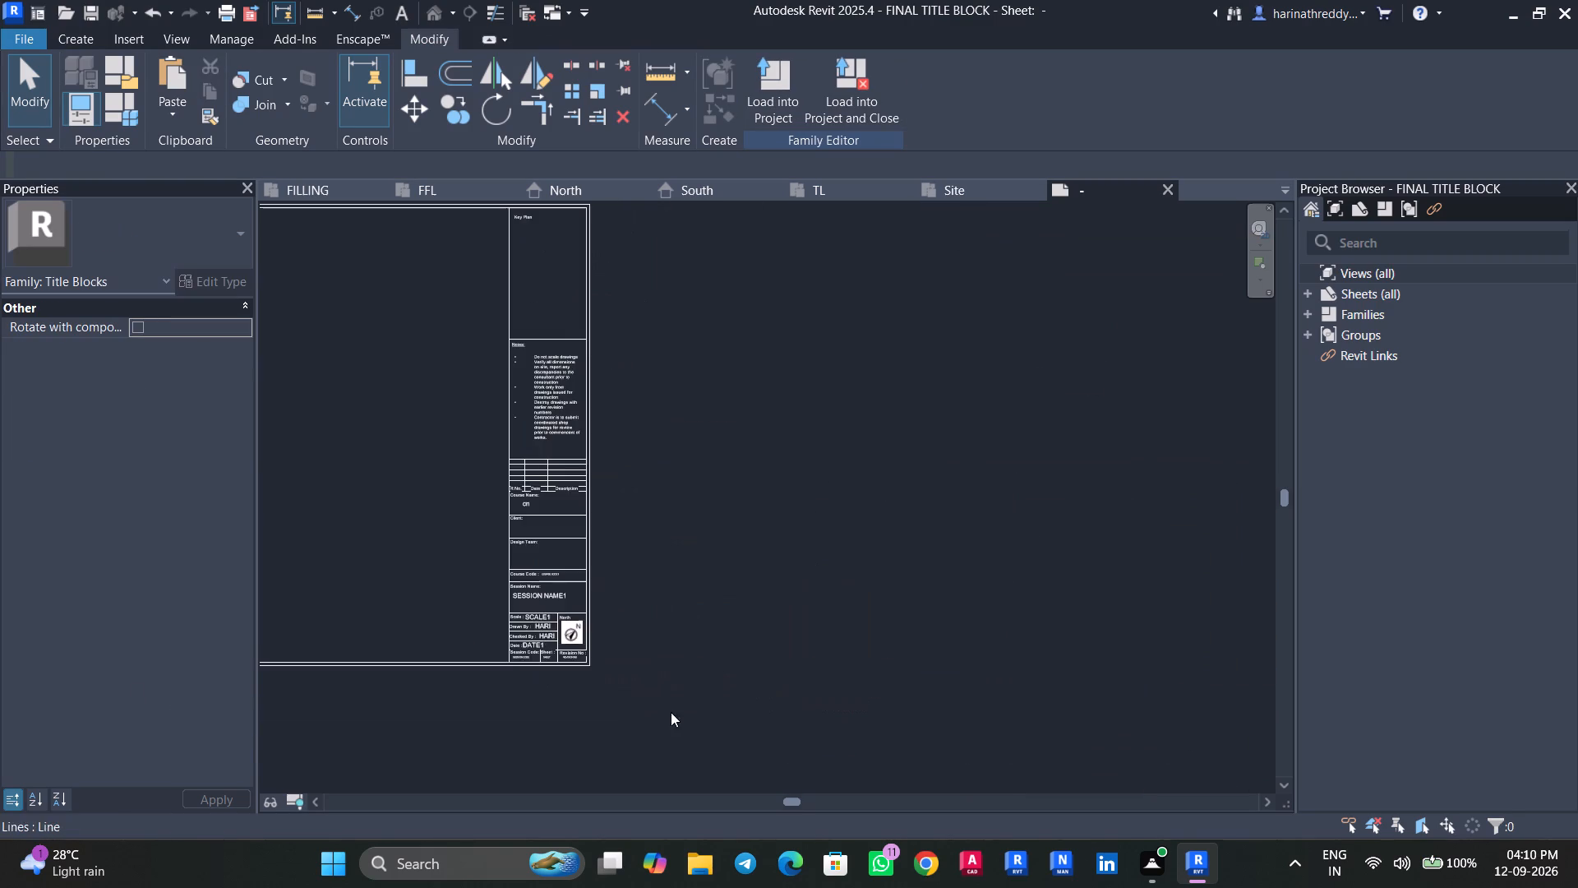
{"action": "middle_click_drag", "start_coordinate": [653, 700], "coordinate": [1103, 701]}
{"action": "scroll", "coordinate": [983, 296], "scroll_direction": "up", "scroll_amount": 9}
{"action": "middle_click_drag", "start_coordinate": [997, 376], "coordinate": [989, 501]}
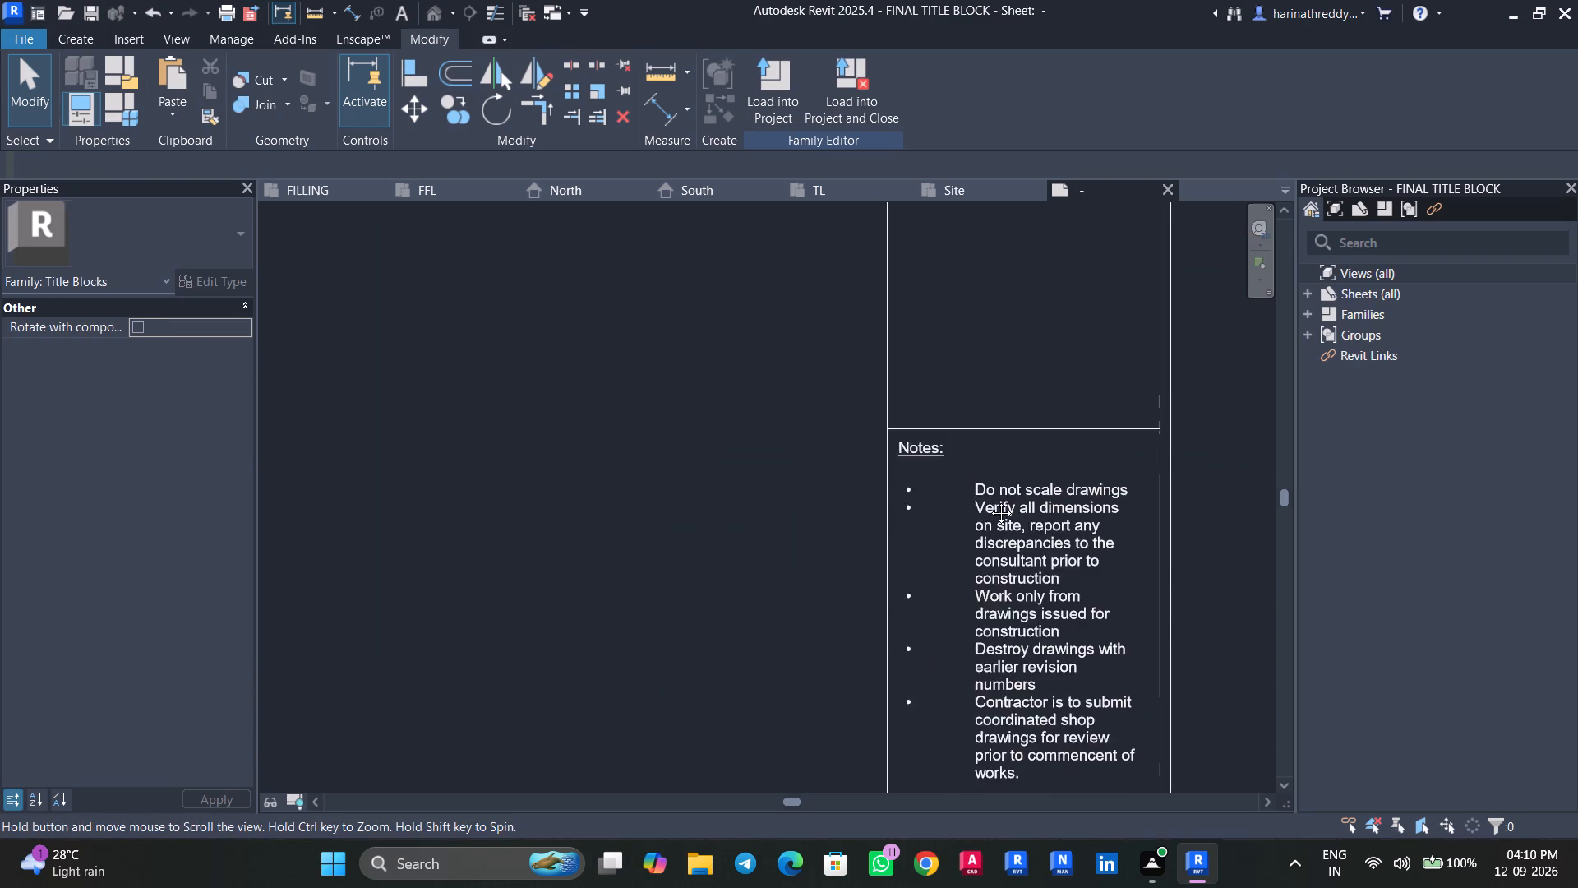
{"action": "middle_click_drag", "start_coordinate": [989, 501], "coordinate": [977, 688]}
{"action": "scroll", "coordinate": [969, 593], "scroll_direction": "down", "scroll_amount": 7}
{"action": "middle_click_drag", "start_coordinate": [968, 590], "coordinate": [1009, 252]}
{"action": "scroll", "coordinate": [1017, 438], "scroll_direction": "up", "scroll_amount": 4}
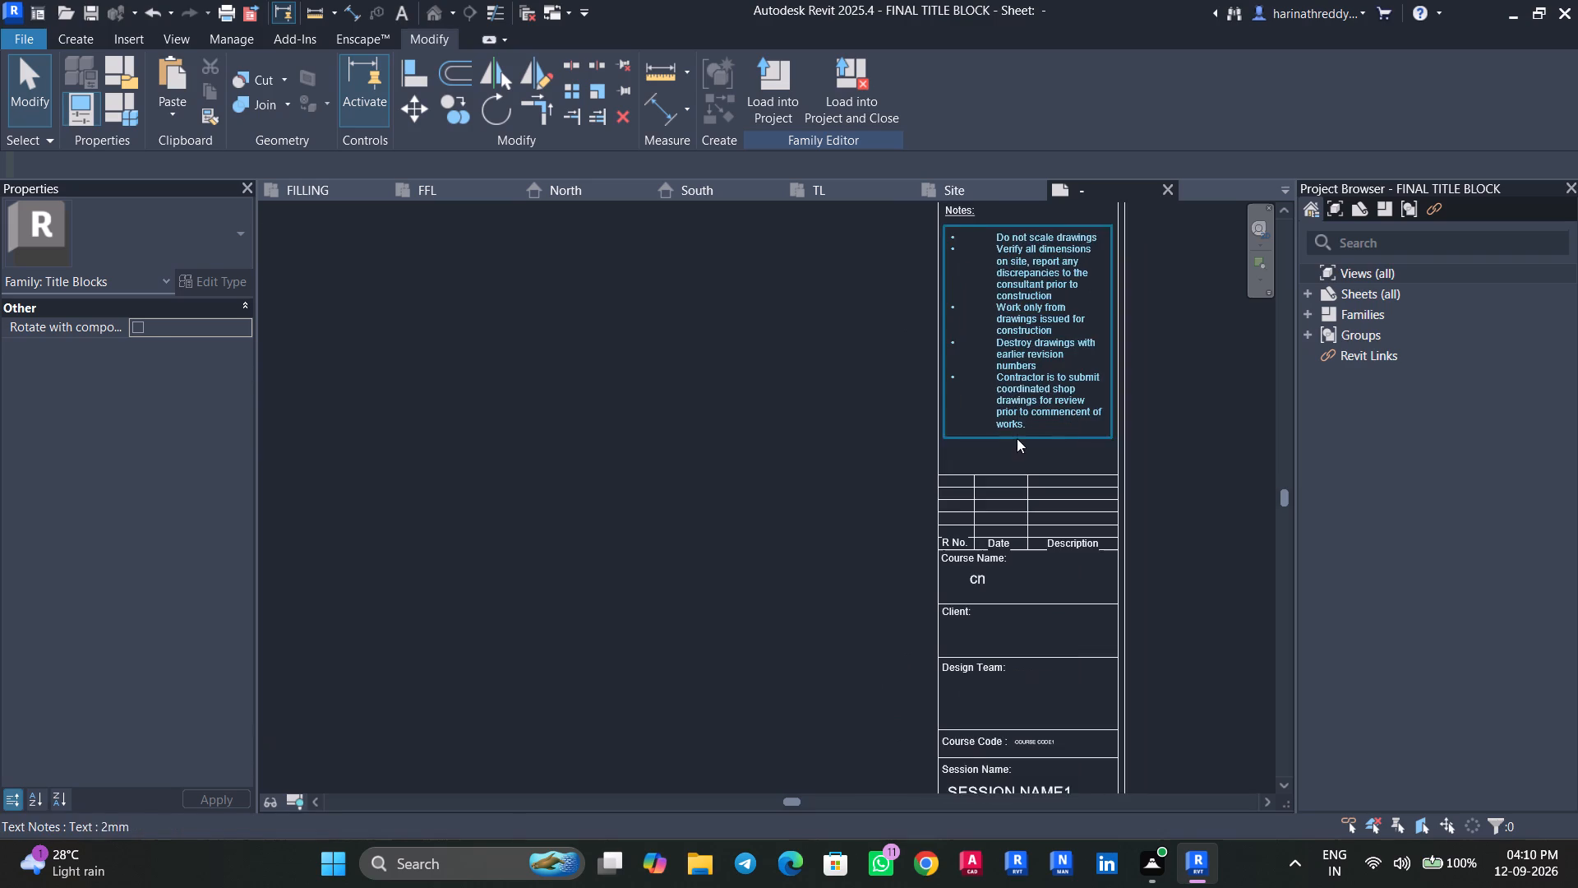
{"action": "scroll", "coordinate": [759, 500], "scroll_direction": "down", "scroll_amount": 3}
Load the edited FINAL TITLE BLOCK family into the INTERNSHIP PROJECT 3 project.
{"action": "left_click", "coordinate": [779, 99]}
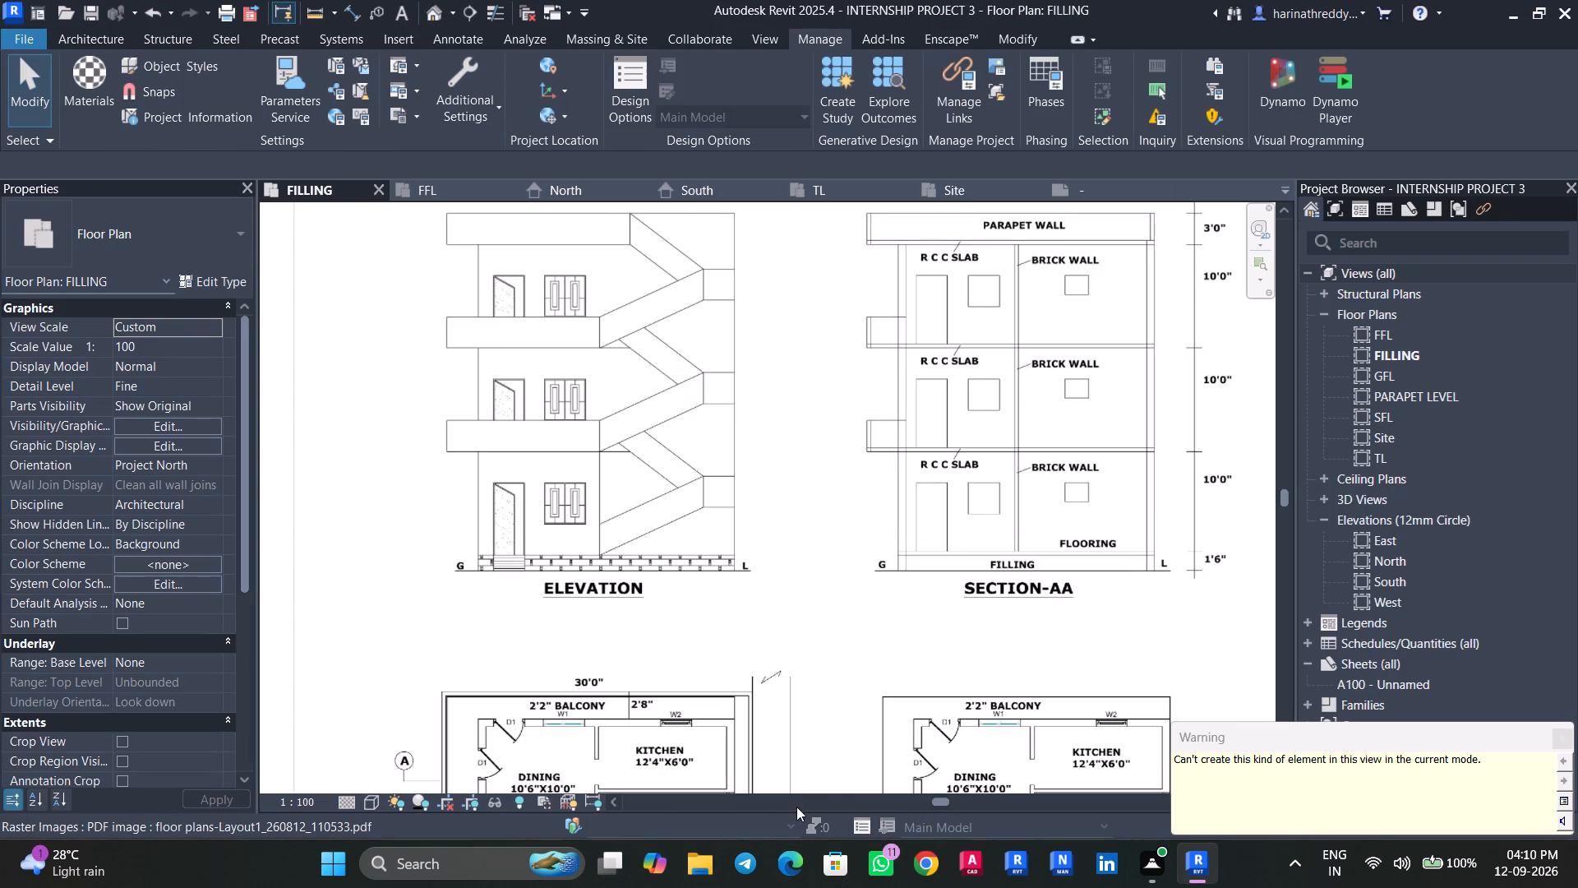
{"action": "left_click", "coordinate": [1561, 740]}
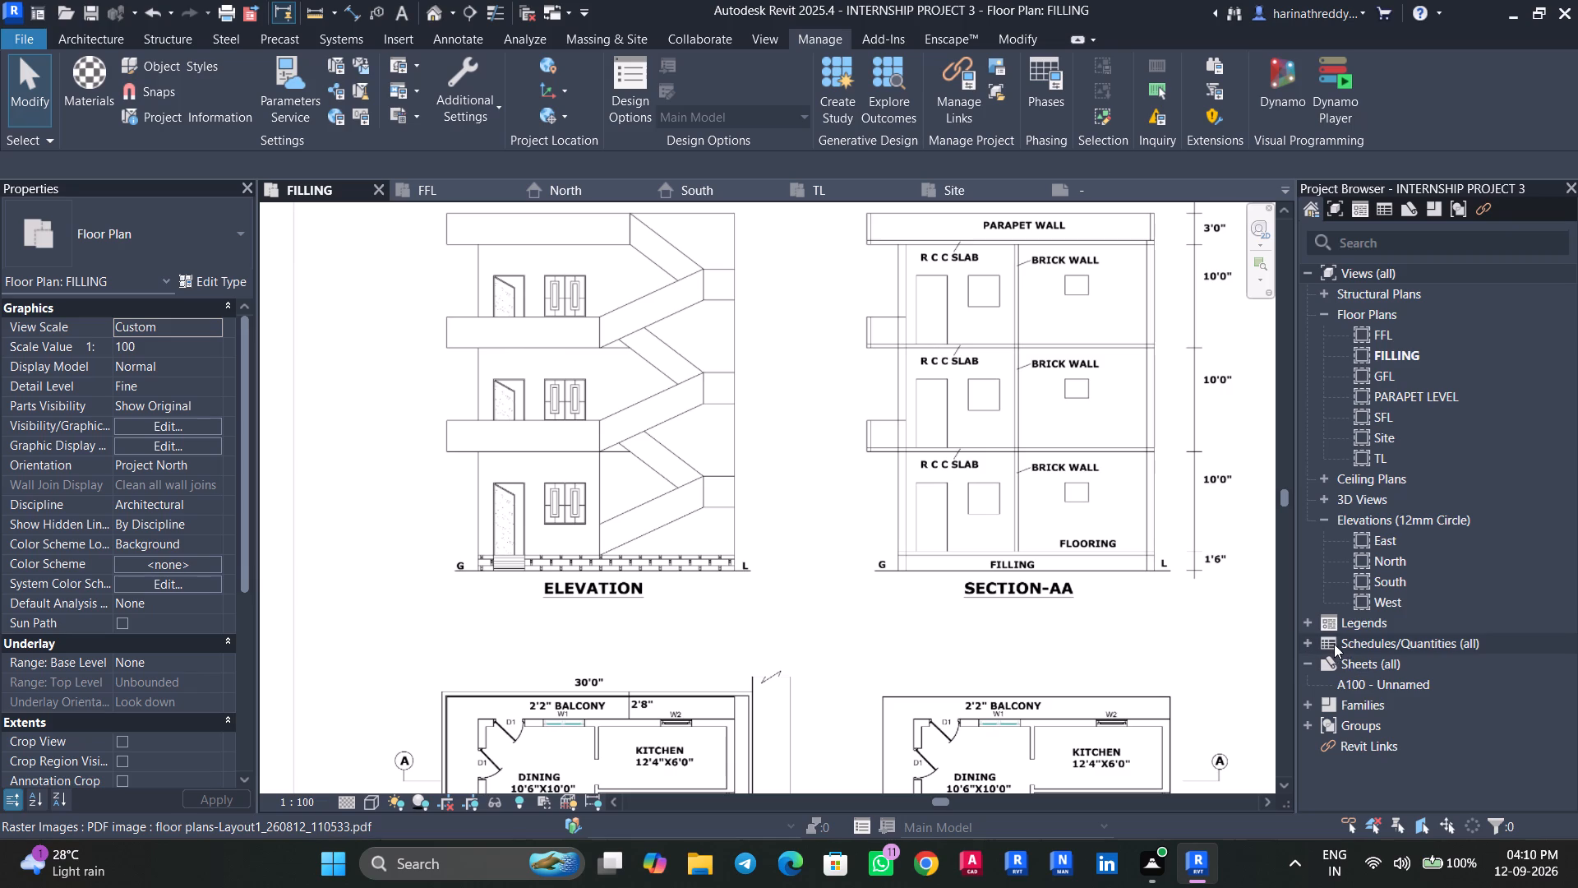
Create a new sheet in the project using FINAL TITLE BLOCK.
{"action": "right_click", "coordinate": [1350, 666]}
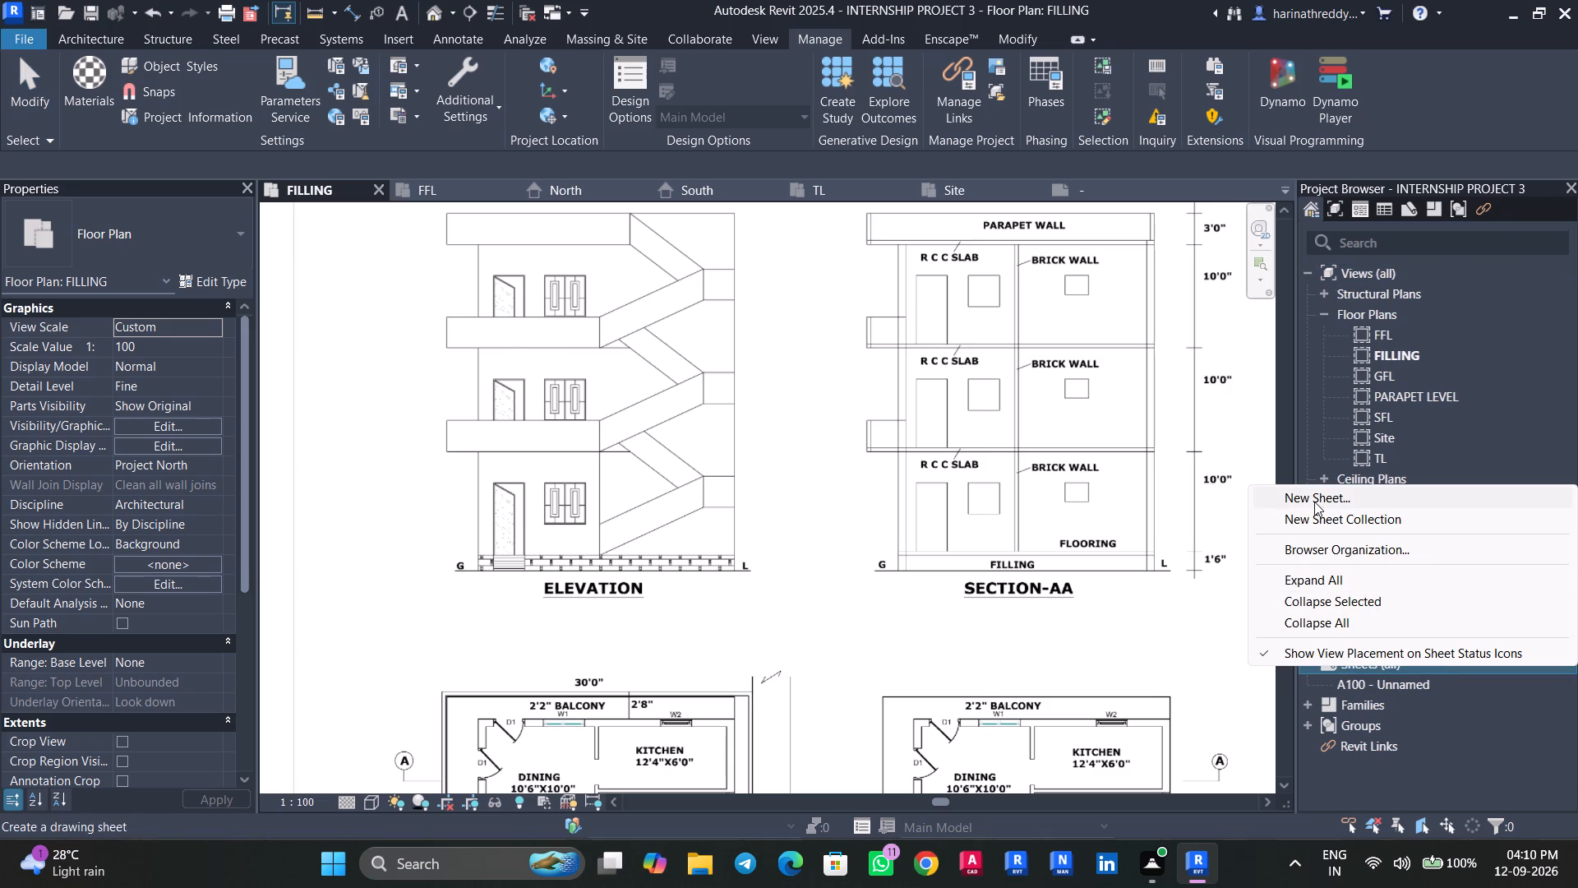
{"action": "left_click", "coordinate": [1314, 502]}
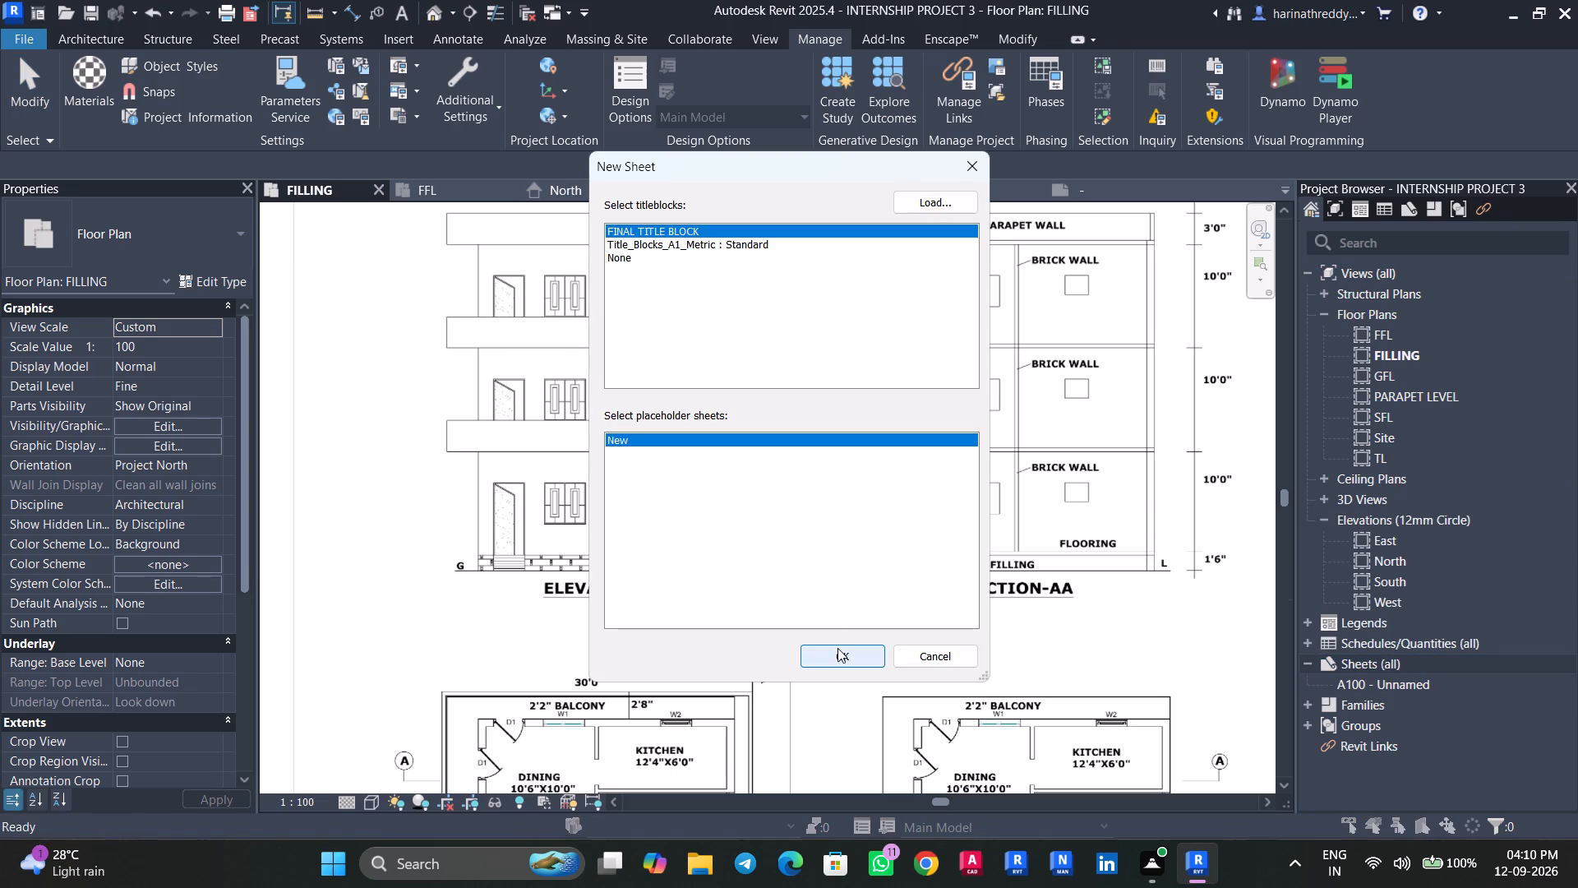
{"action": "left_click", "coordinate": [838, 652]}
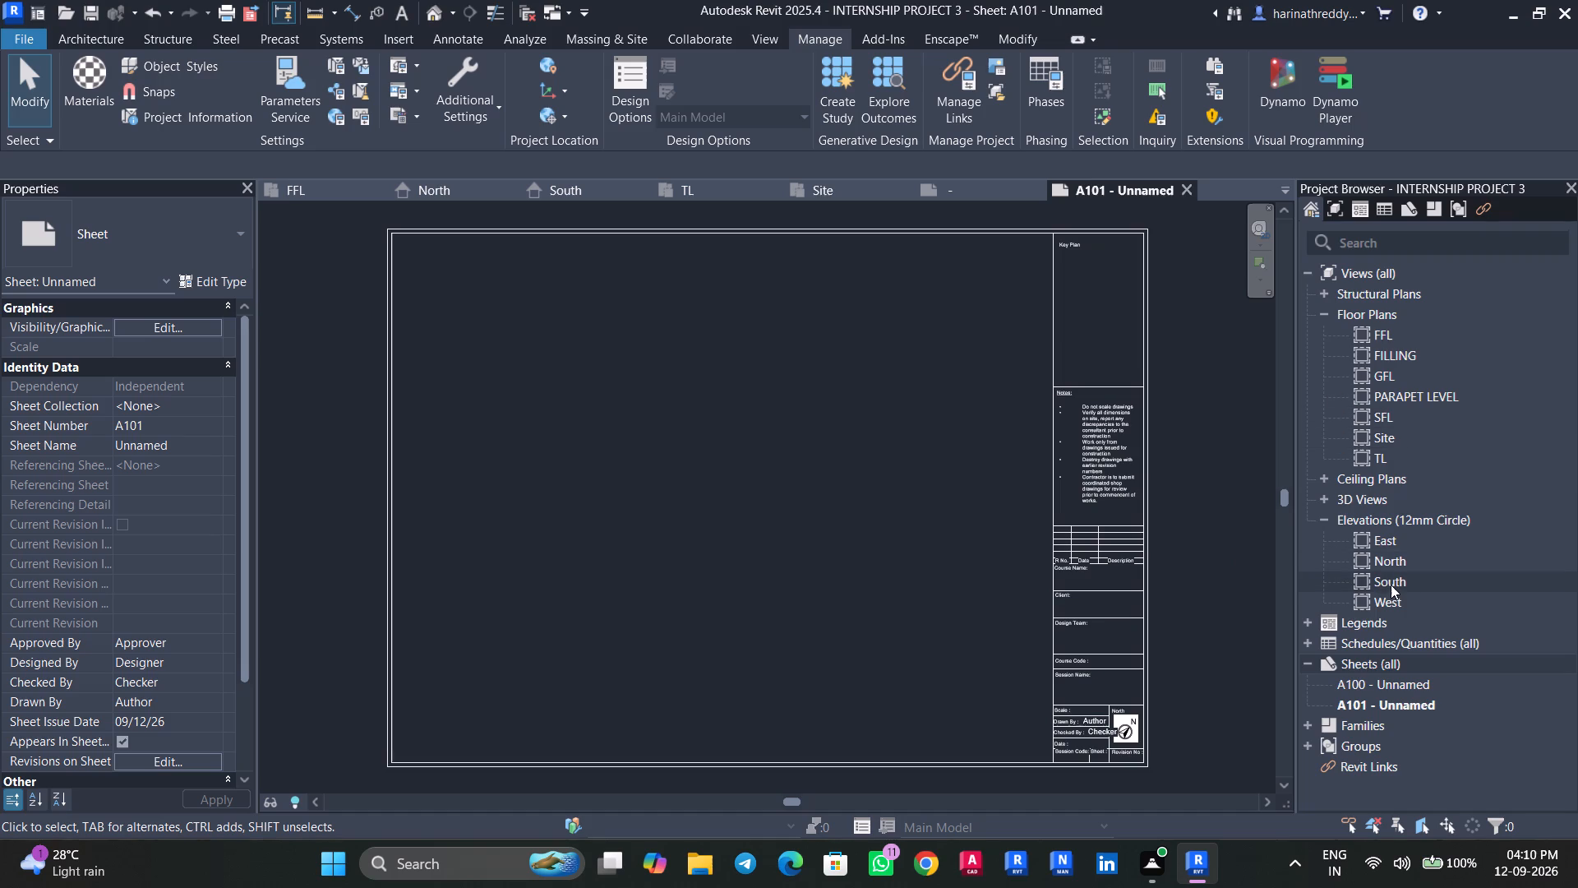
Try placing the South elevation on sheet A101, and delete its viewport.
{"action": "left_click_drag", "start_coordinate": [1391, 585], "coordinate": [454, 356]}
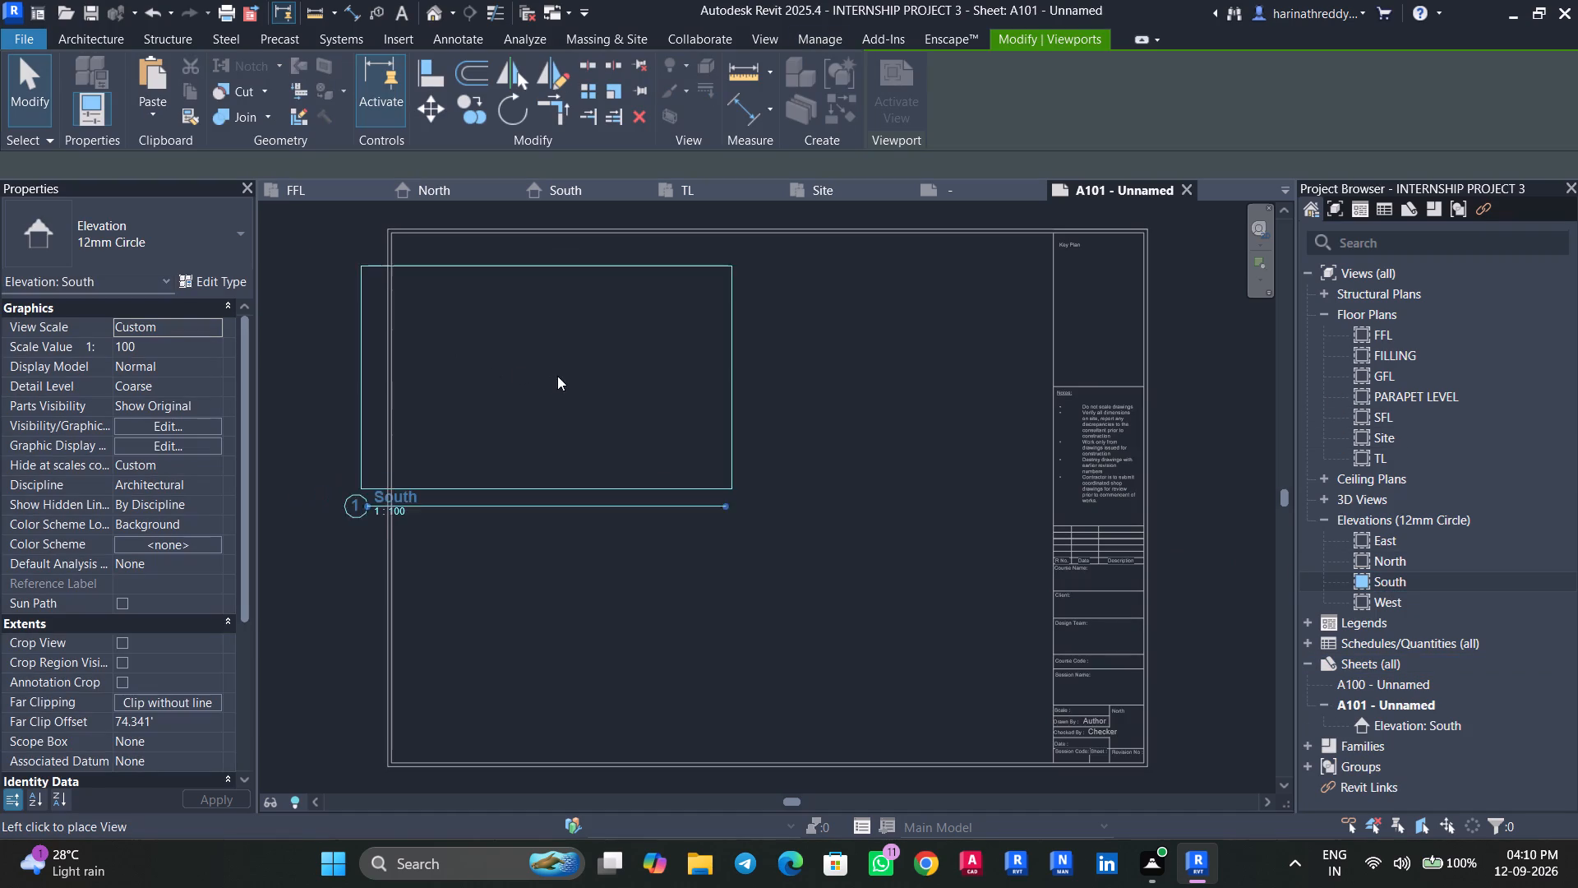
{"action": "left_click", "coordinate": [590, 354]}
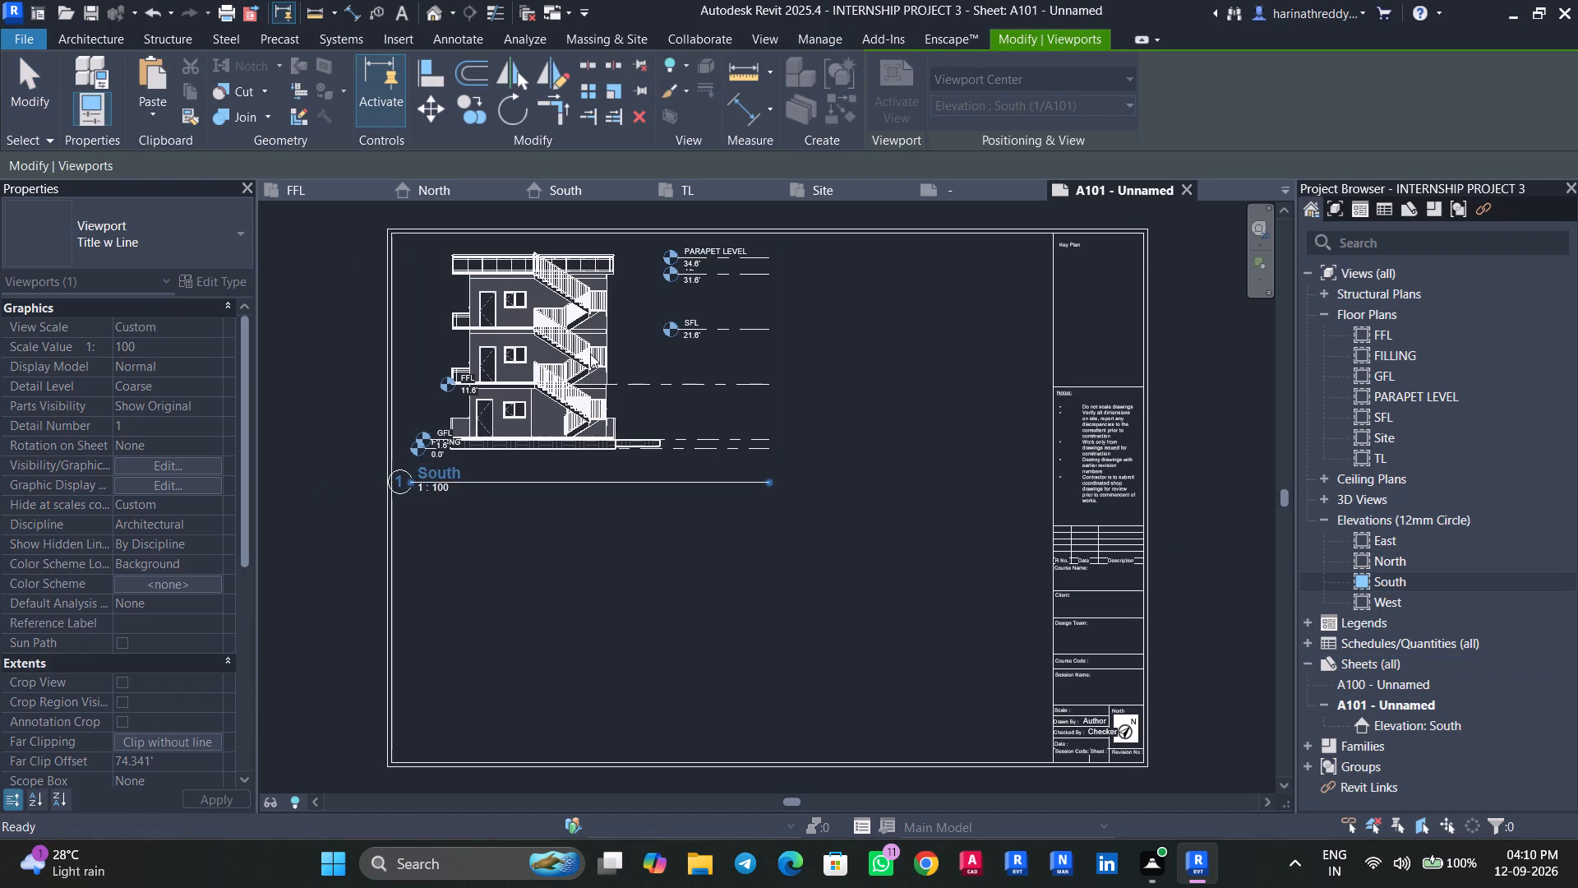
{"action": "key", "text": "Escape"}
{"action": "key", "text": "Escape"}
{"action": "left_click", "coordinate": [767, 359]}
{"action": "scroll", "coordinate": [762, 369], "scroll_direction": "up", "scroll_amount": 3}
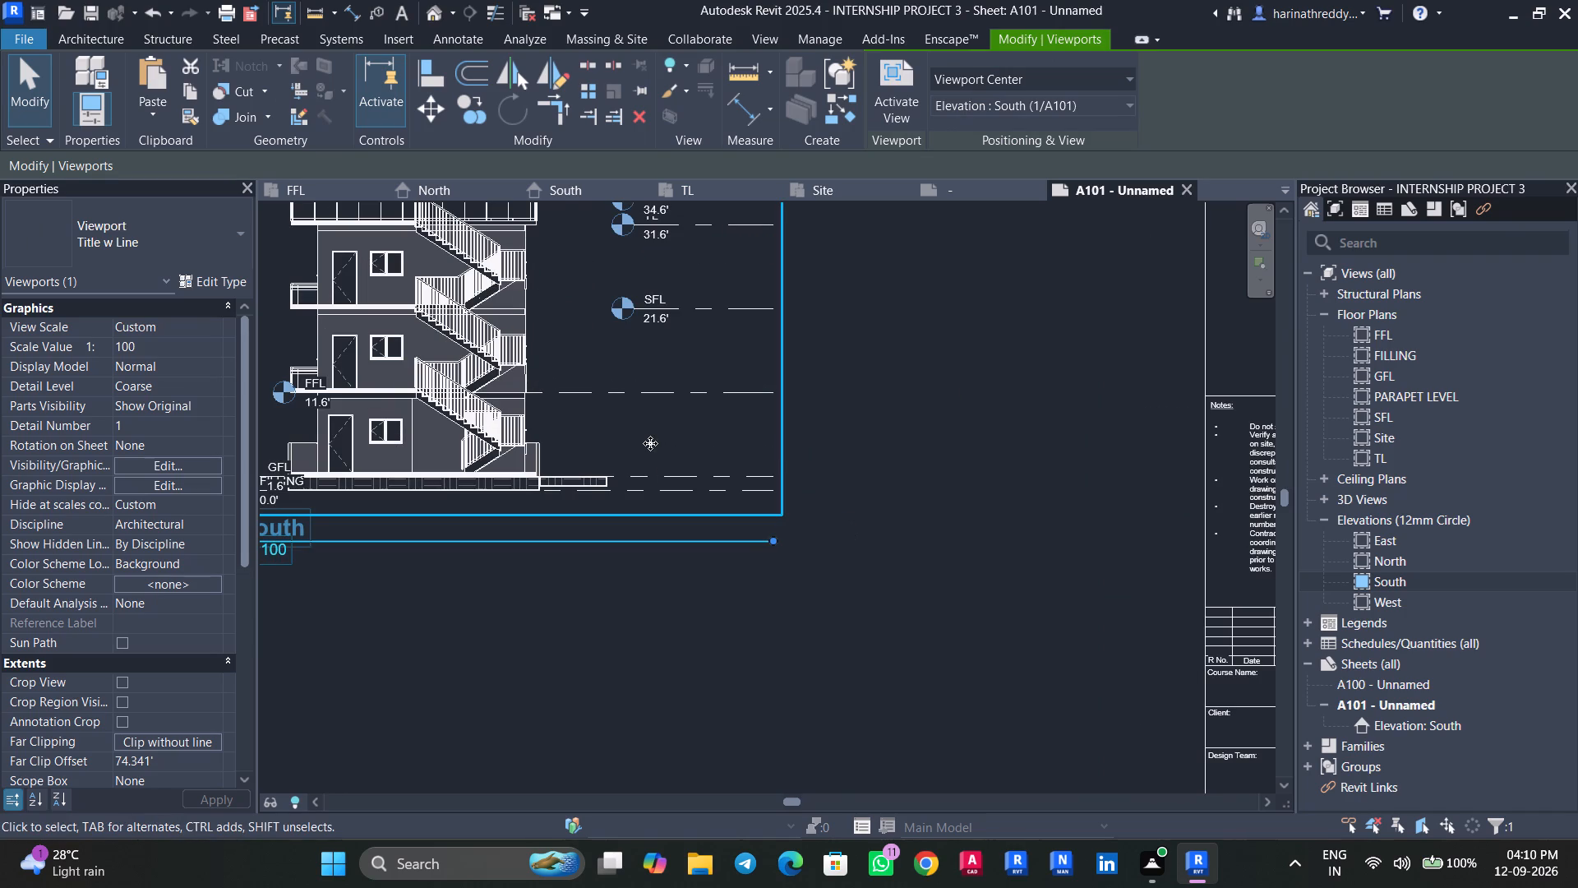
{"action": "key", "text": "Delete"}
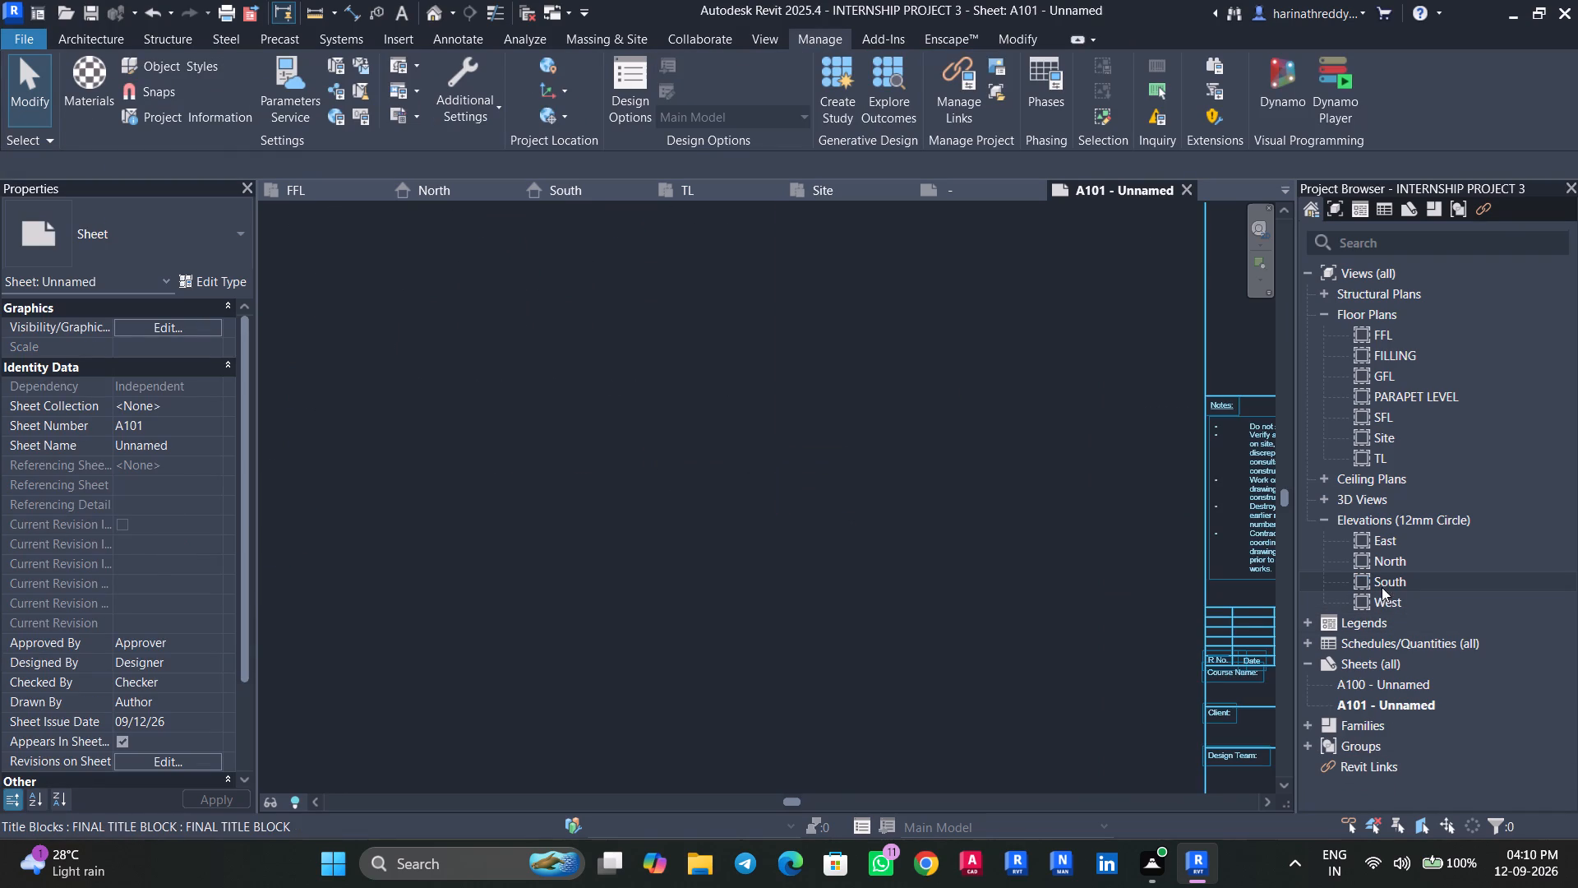
Open the South elevation and examine the building and its level markers.
{"action": "double_click", "coordinate": [1382, 587]}
{"action": "key", "text": "Escape"}
{"action": "key", "text": "Escape"}
{"action": "double_click", "coordinate": [1405, 582]}
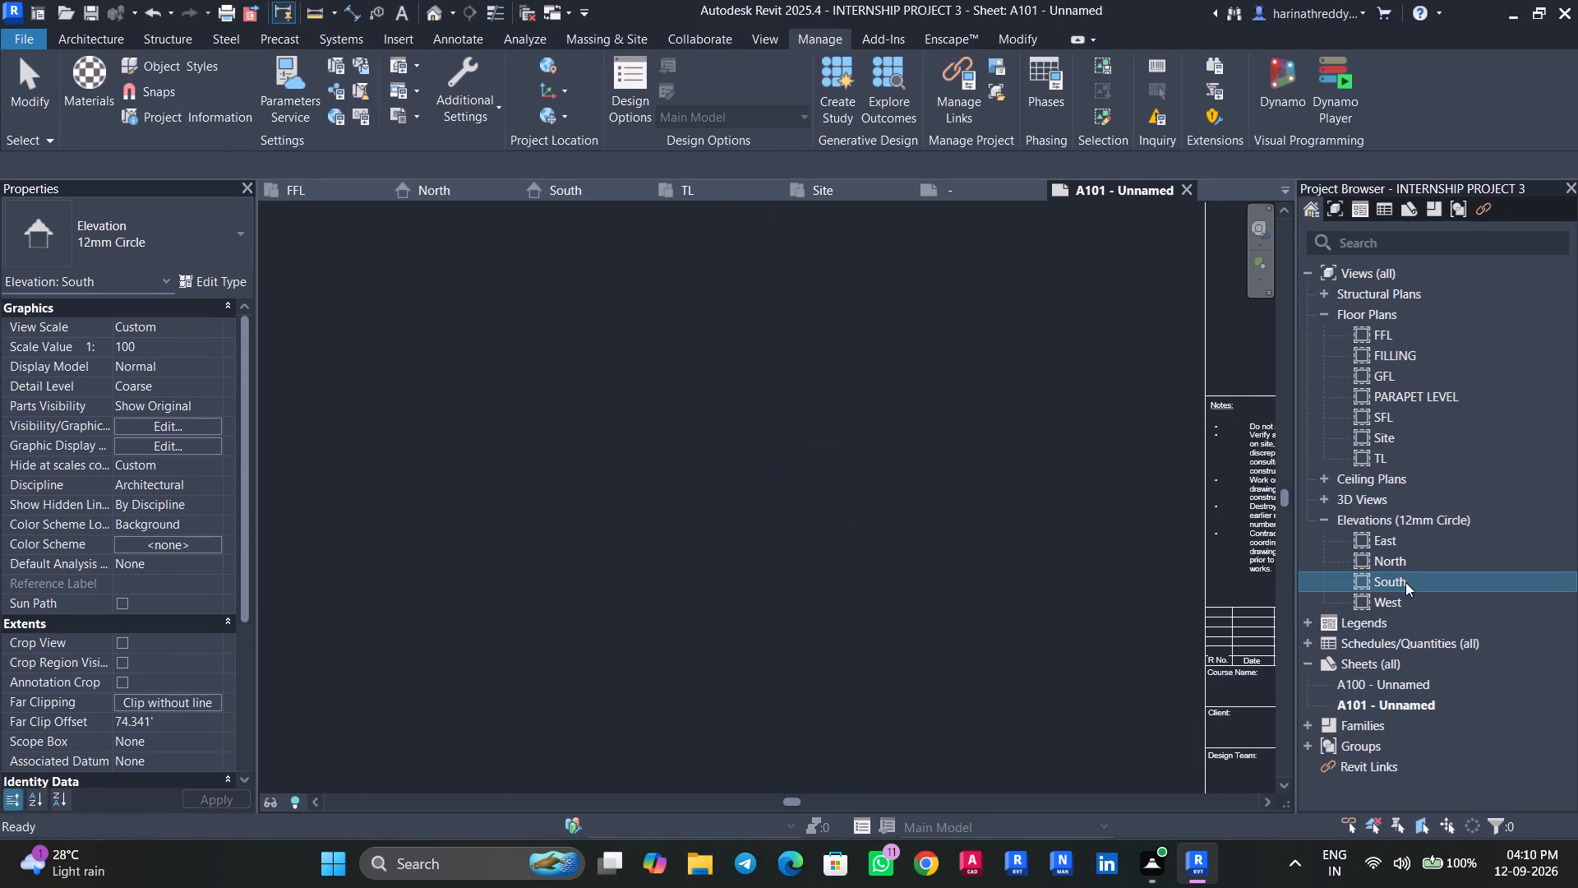
{"action": "scroll", "coordinate": [742, 668], "scroll_direction": "down", "scroll_amount": 3}
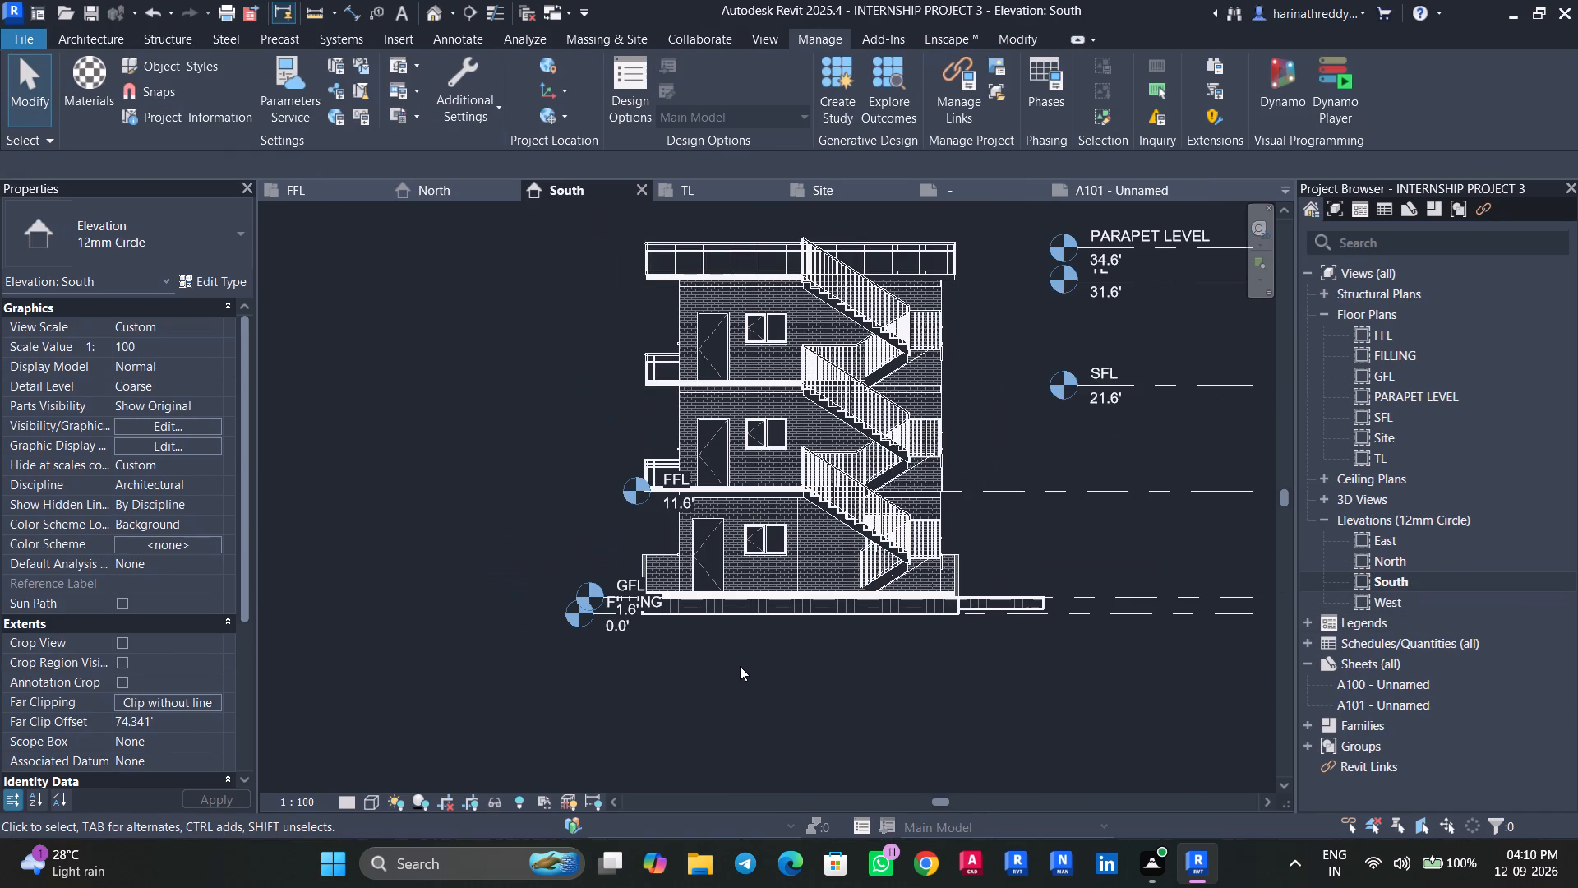
{"action": "middle_click_drag", "start_coordinate": [740, 666], "coordinate": [698, 681]}
{"action": "key", "text": "Escape"}
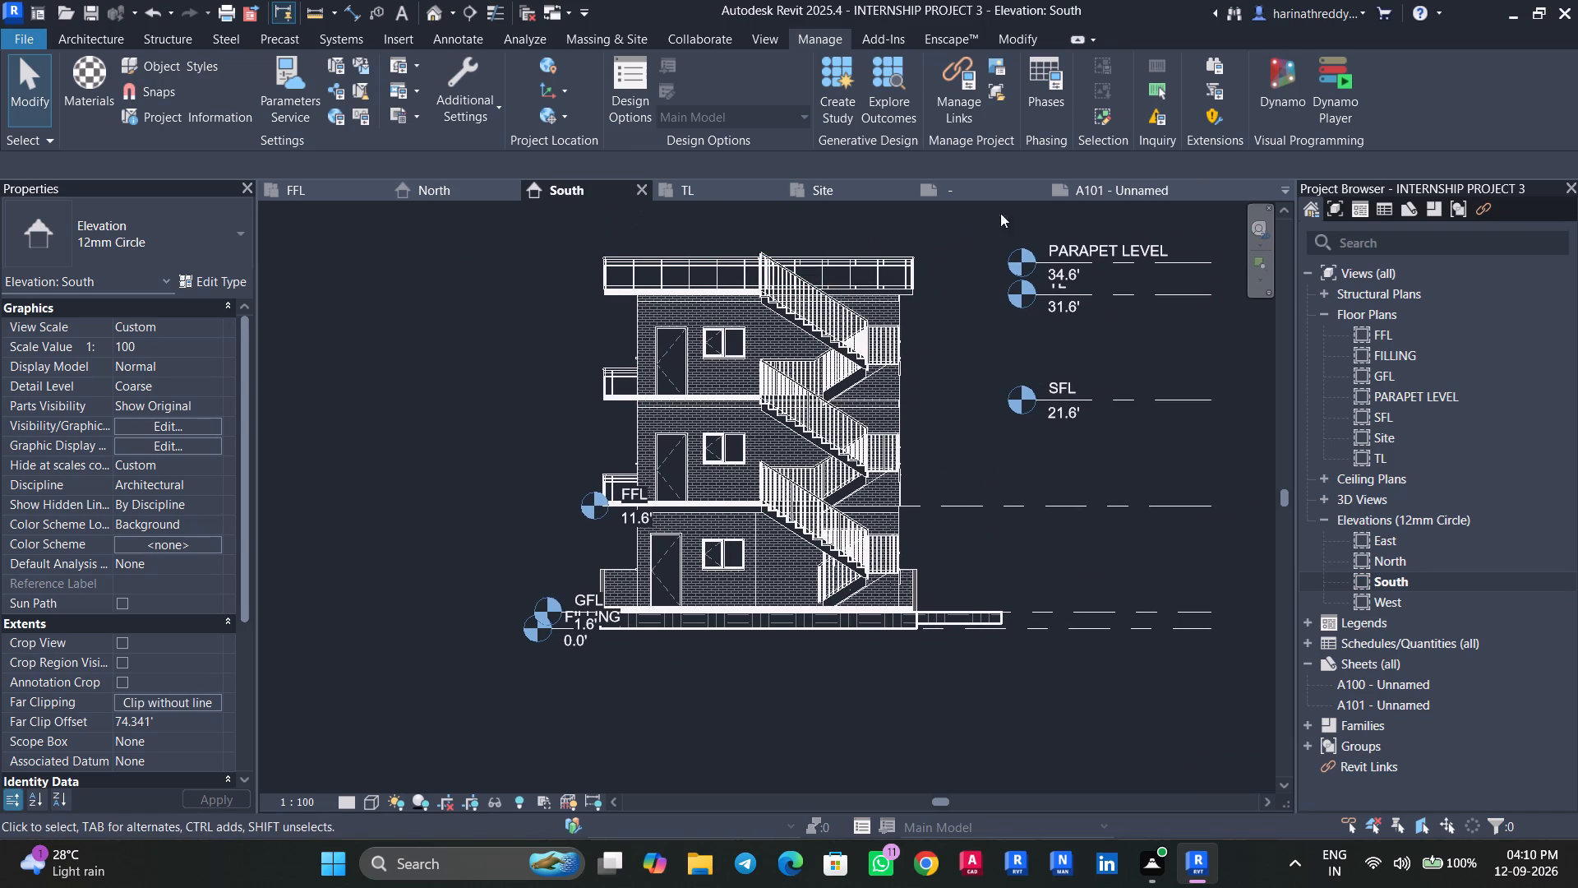
Close the title block family's open view.
{"action": "left_click", "coordinate": [1040, 189]}
{"action": "left_click", "coordinate": [843, 451]}
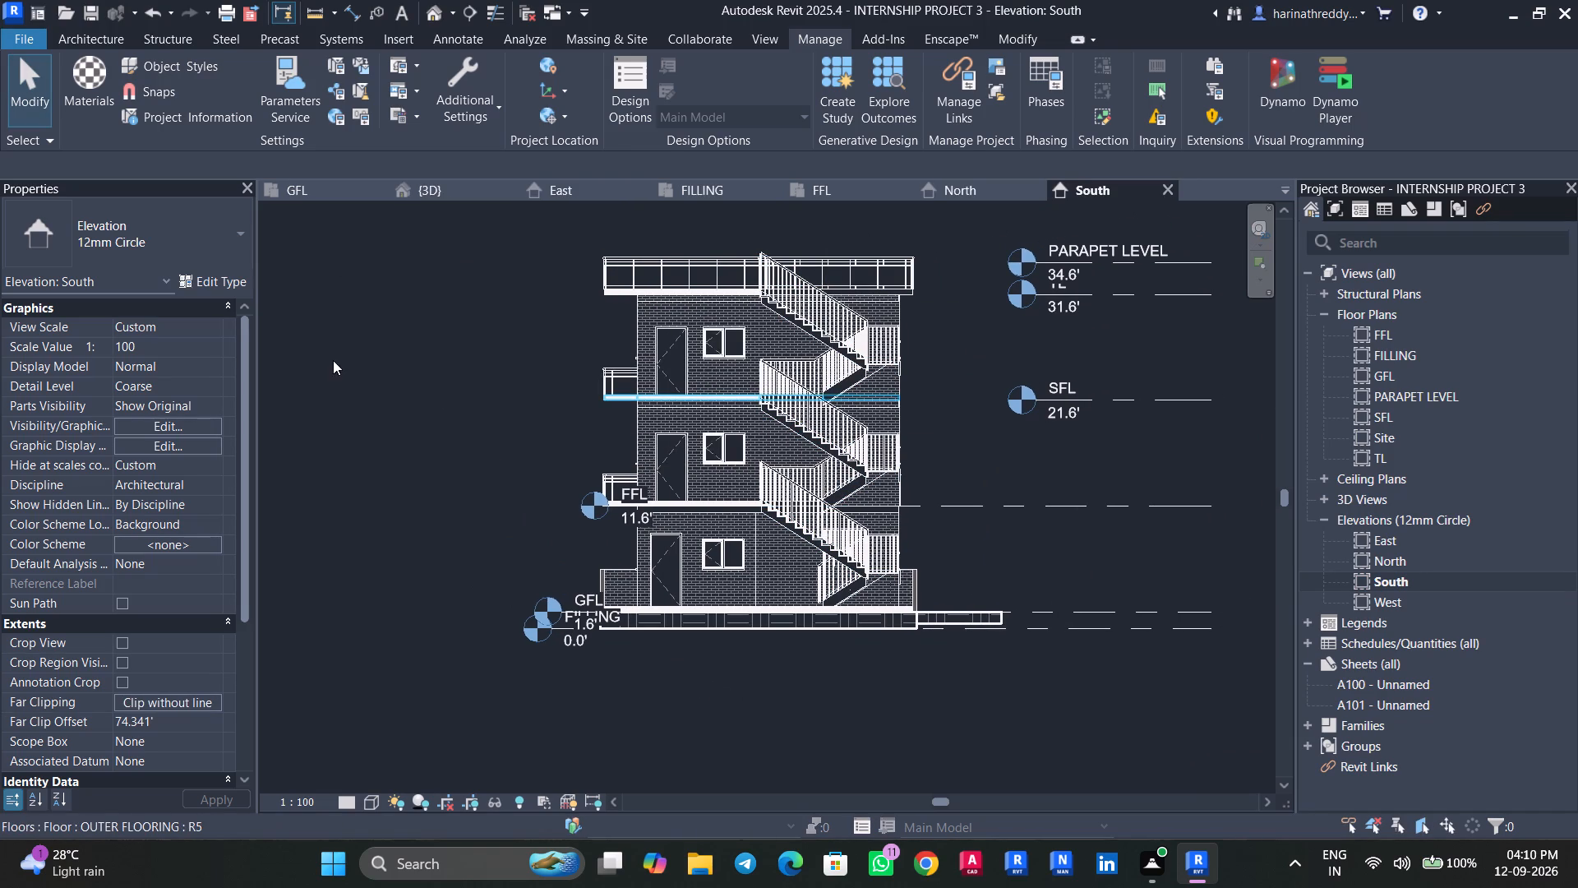
Draw a horizontal building section line on the GFL floor plan, just above the building and spanning its full width.
{"action": "left_click", "coordinate": [302, 196]}
{"action": "key", "text": "Escape"}
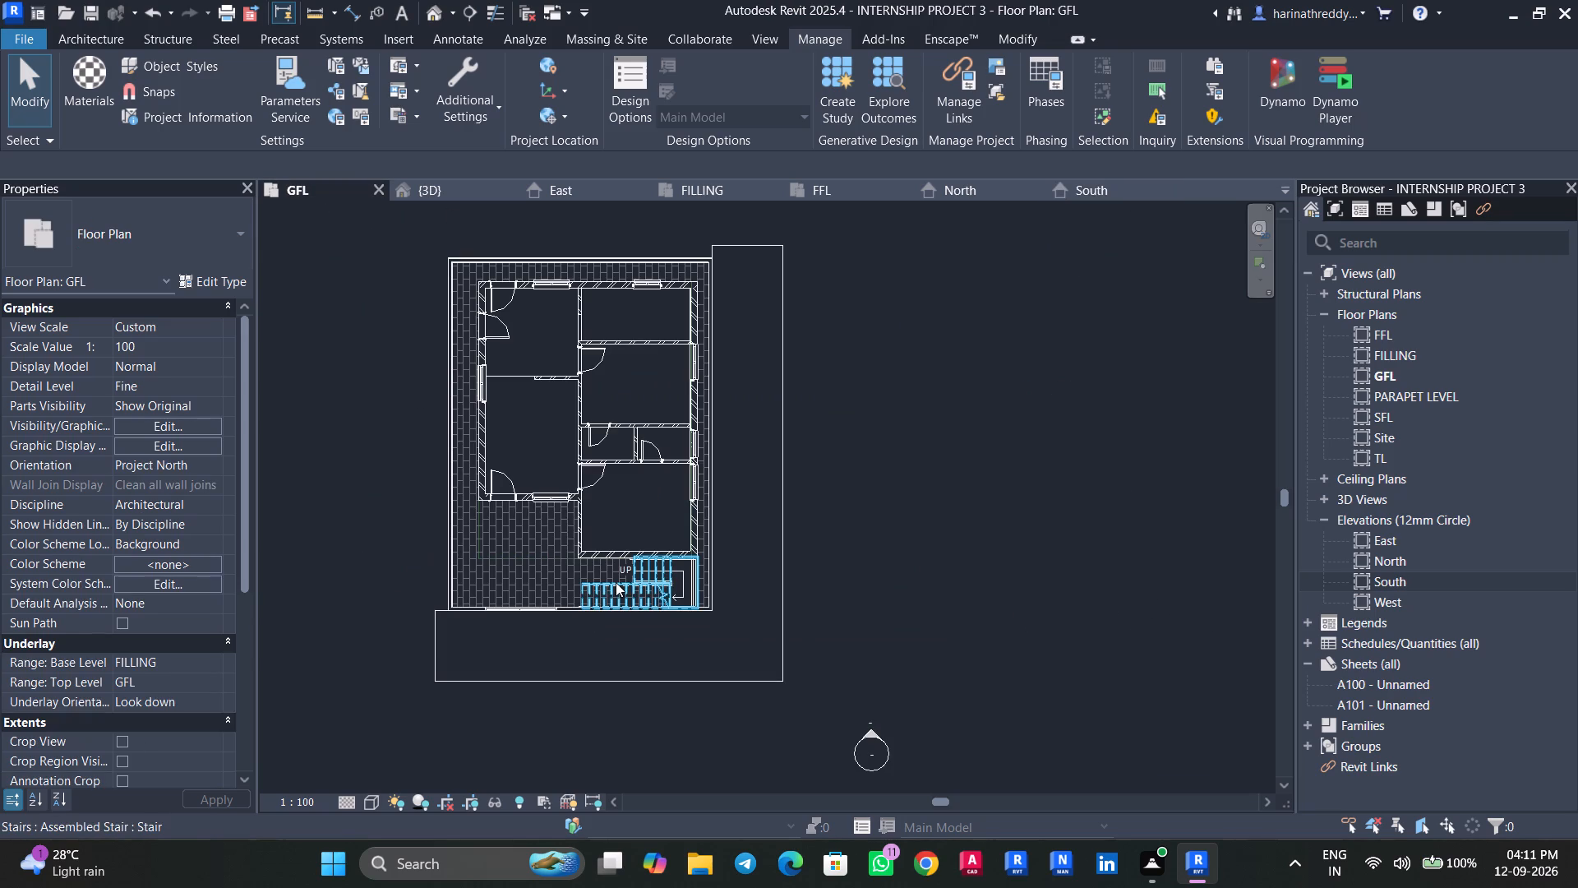
{"action": "middle_click_drag", "start_coordinate": [385, 608], "coordinate": [427, 672]}
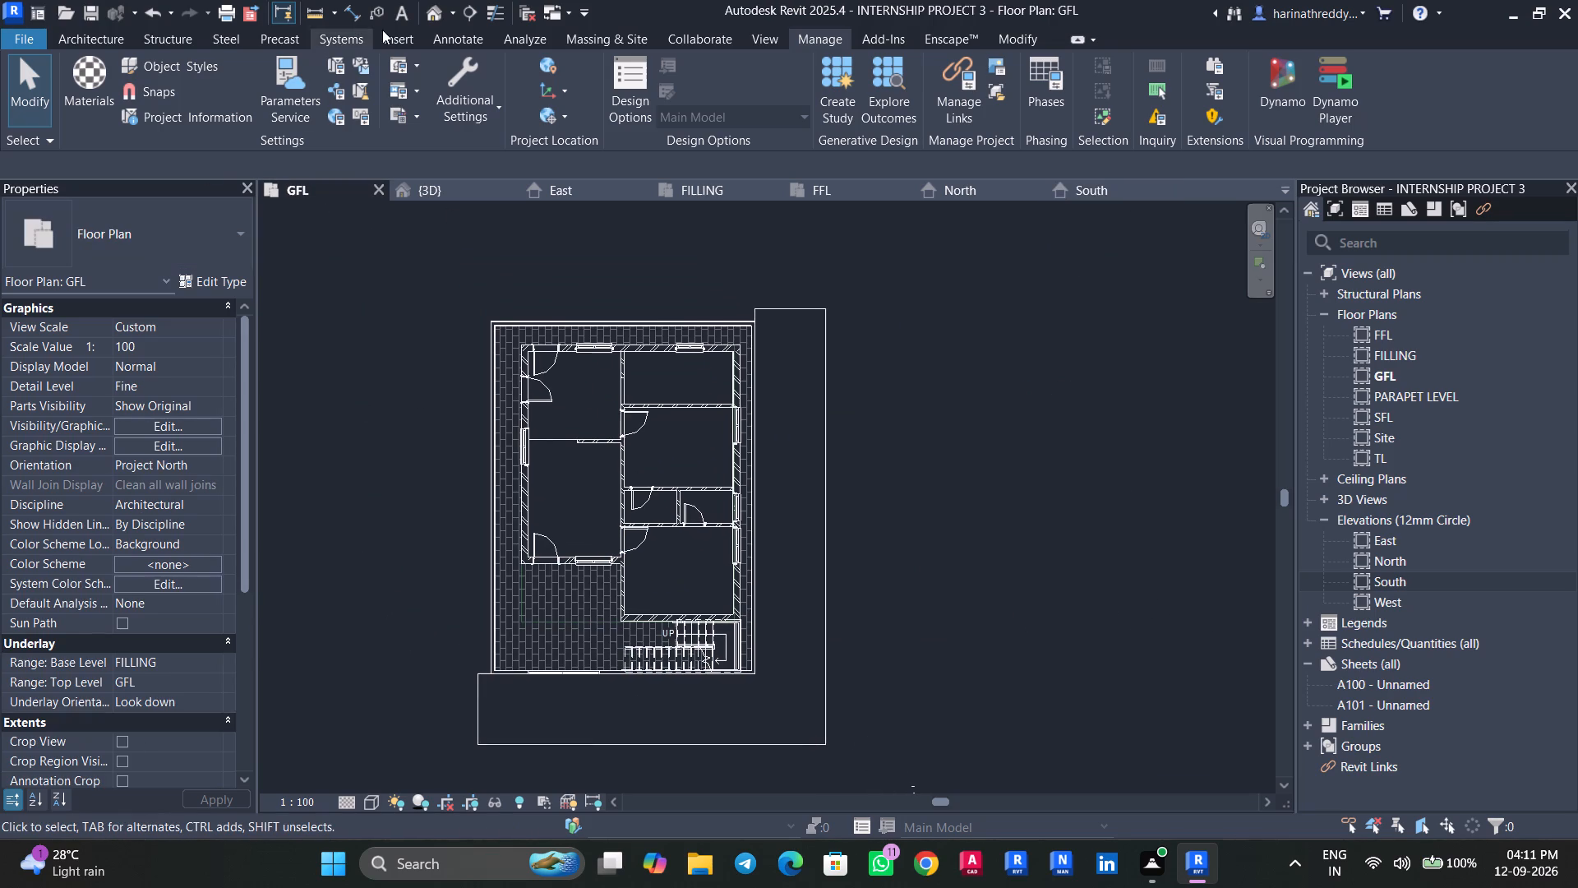
{"action": "left_click", "coordinate": [463, 14]}
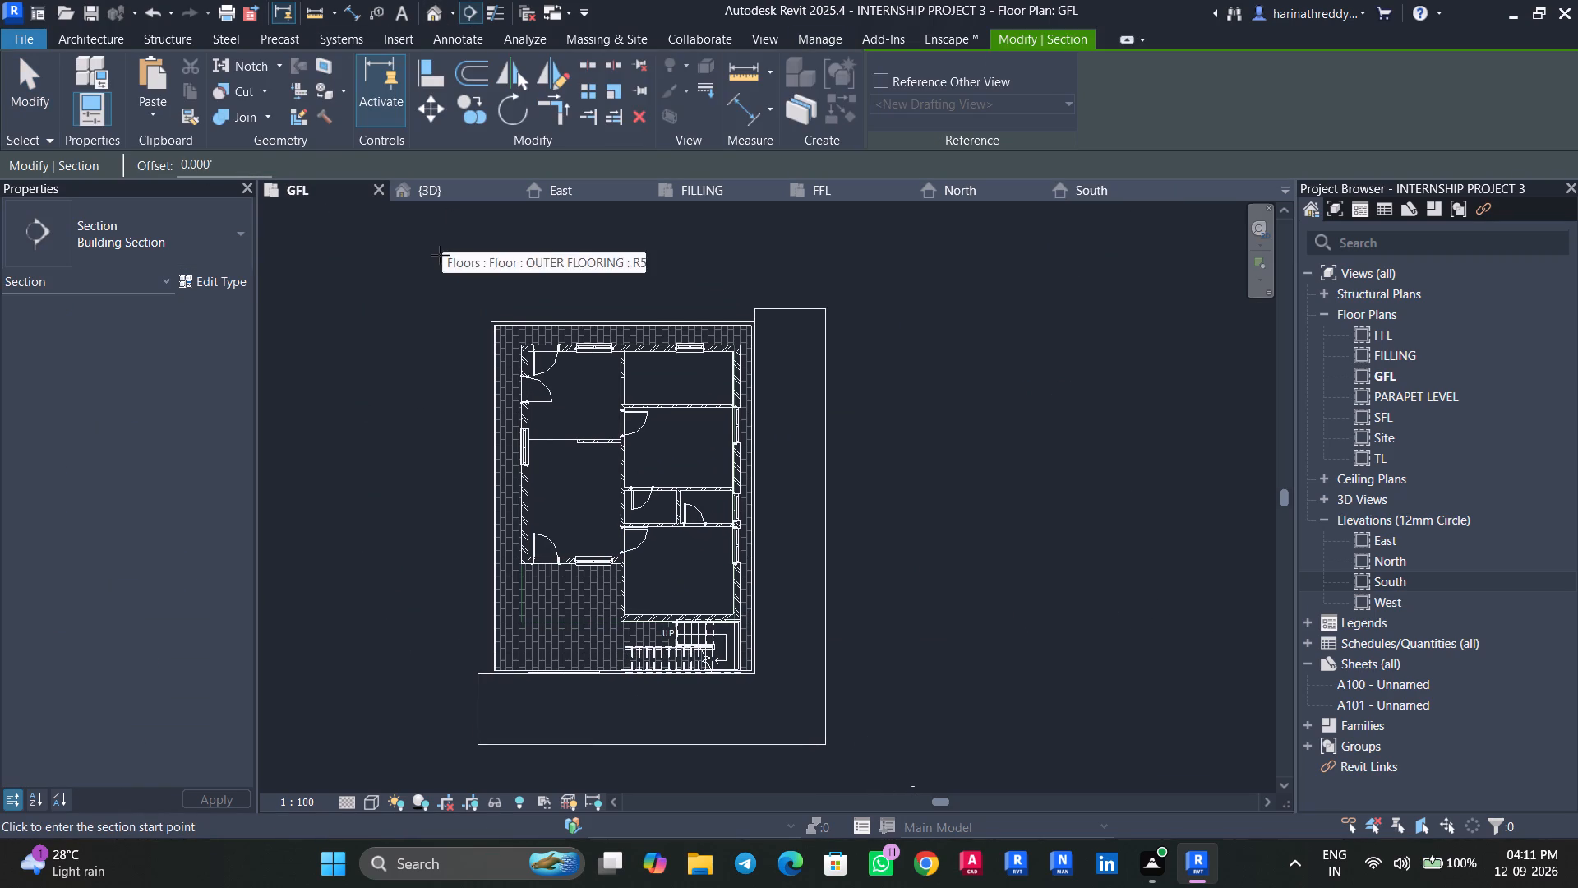
{"action": "left_click", "coordinate": [439, 253]}
{"action": "left_click", "coordinate": [873, 256]}
{"action": "key", "text": "Escape"}
{"action": "key", "text": "Escape"}
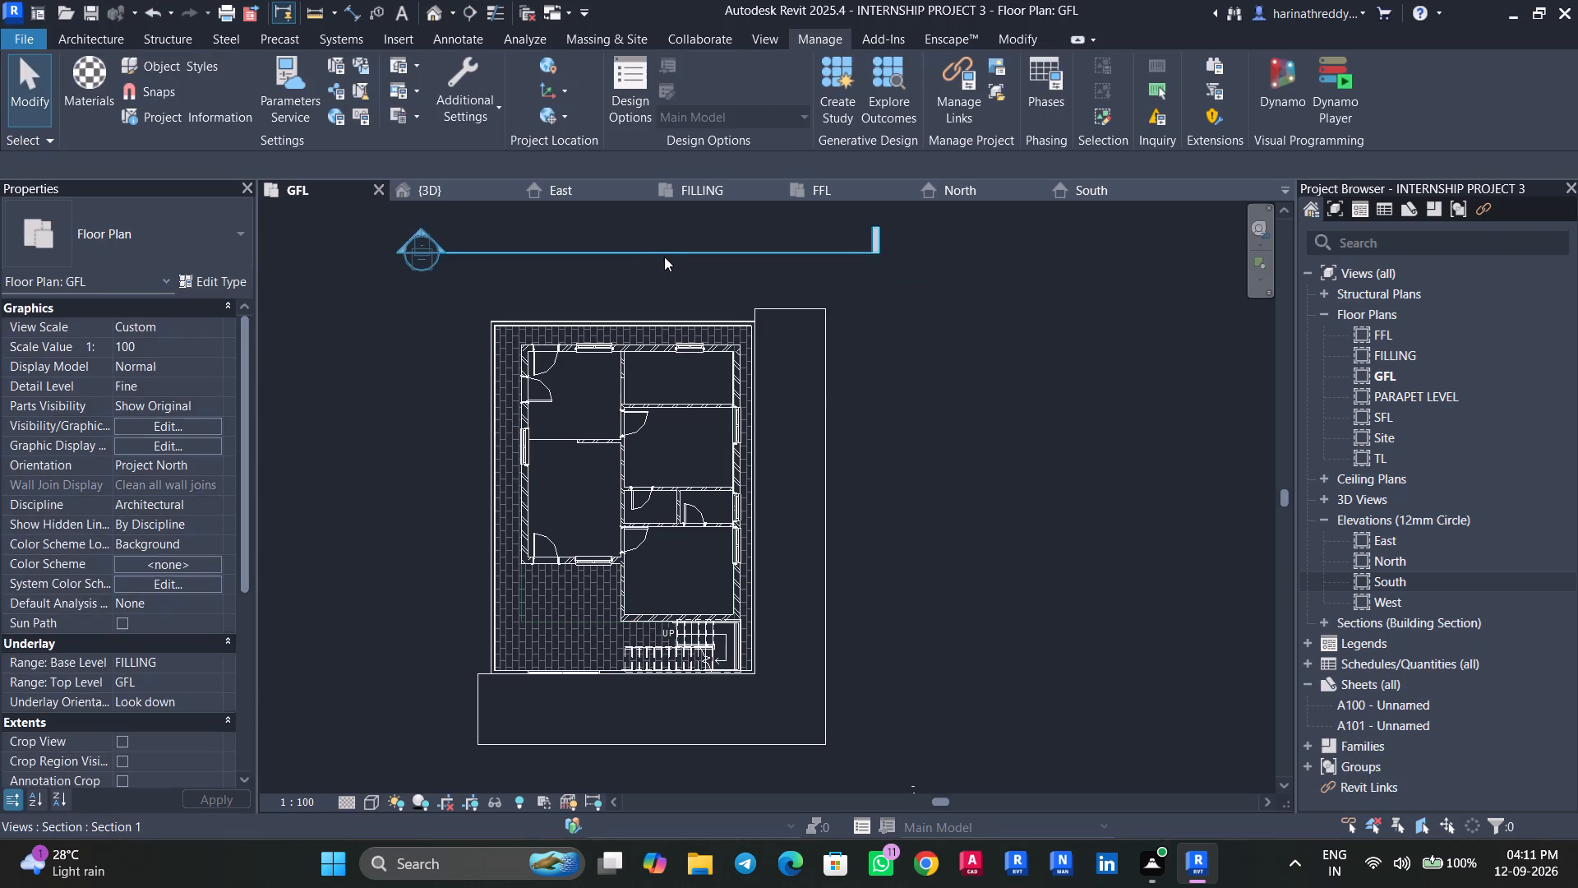
Flip the section to face the building and extend its far clip offset to about 57.75 feet, past the plan's lower edge.
{"action": "left_click", "coordinate": [665, 254]}
{"action": "left_click", "coordinate": [455, 285]}
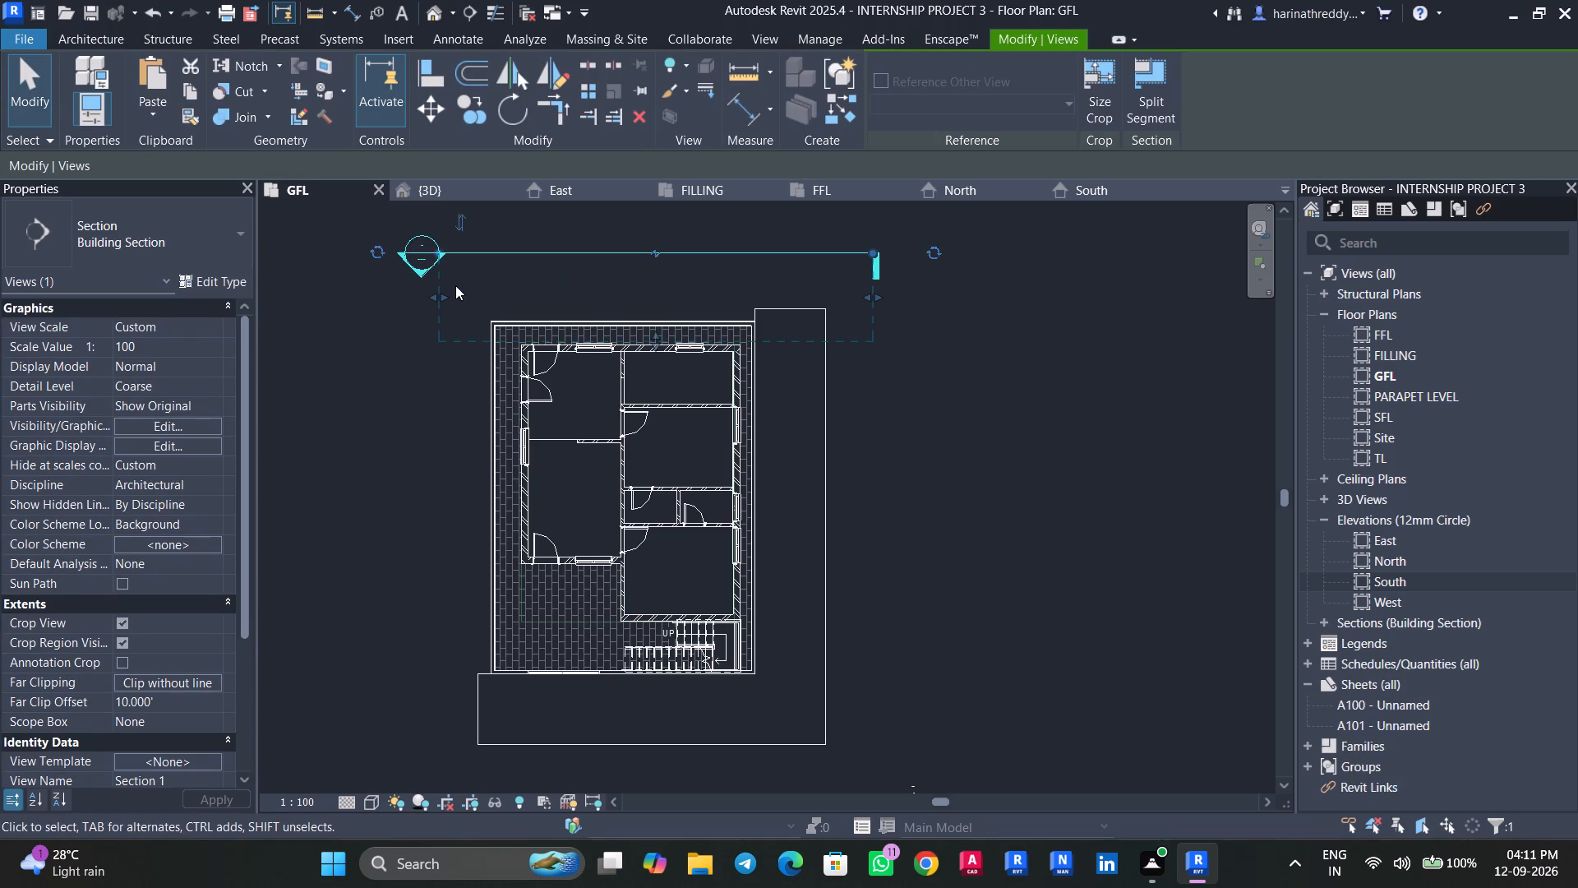
{"action": "left_click_drag", "start_coordinate": [655, 331], "coordinate": [637, 752]}
{"action": "key", "text": "Escape"}
{"action": "key", "text": "Escape"}
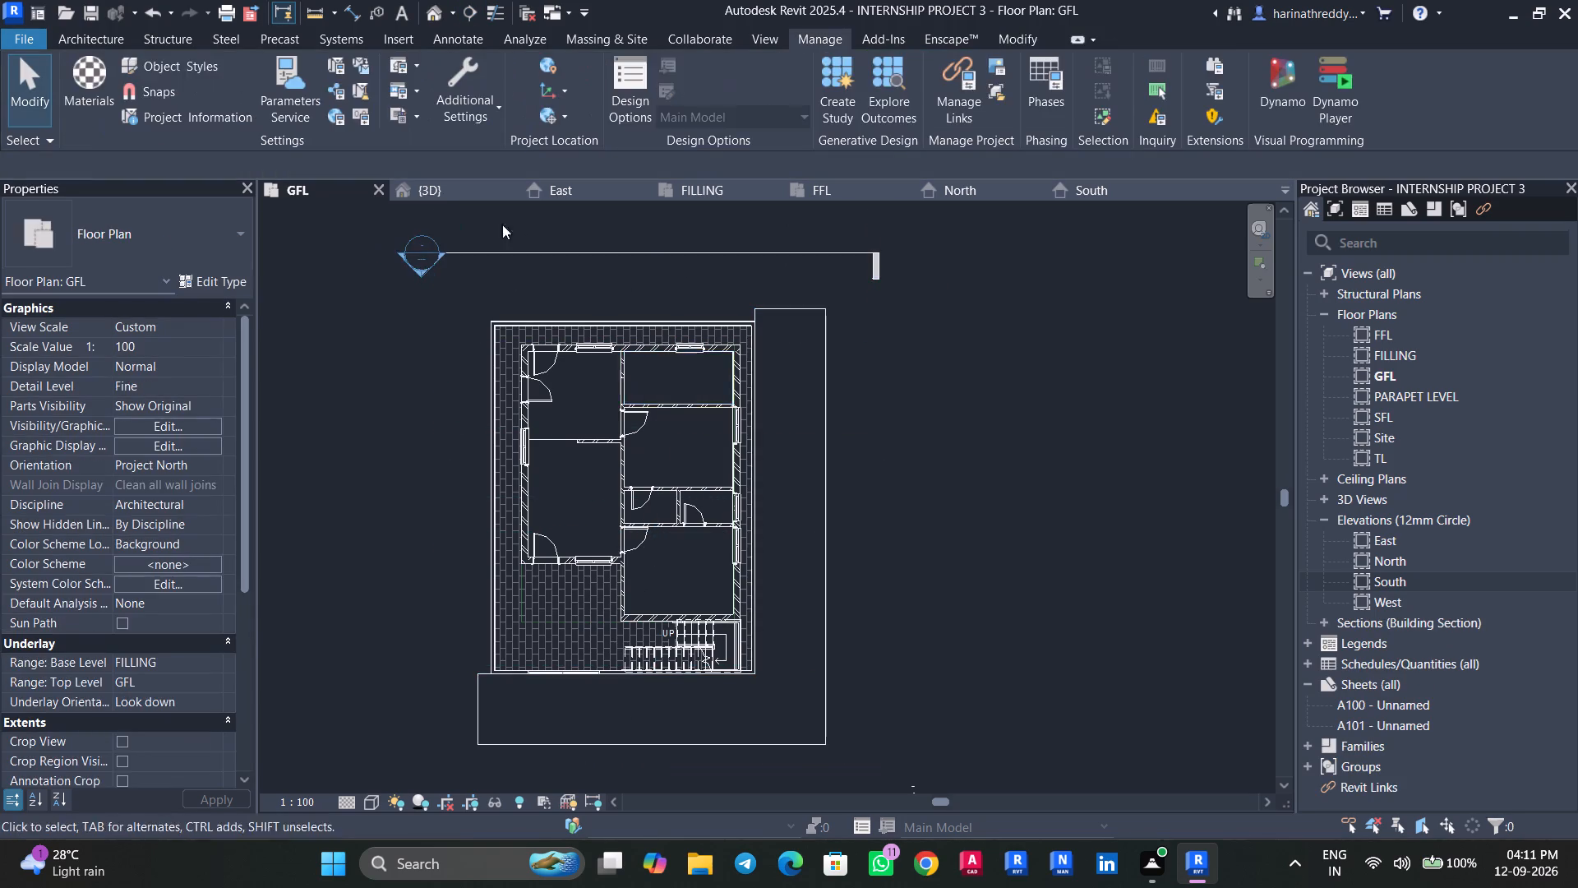
Open the new section's view and raise the top of its crop region above PARAPET LEVEL.
{"action": "right_click", "coordinate": [514, 257]}
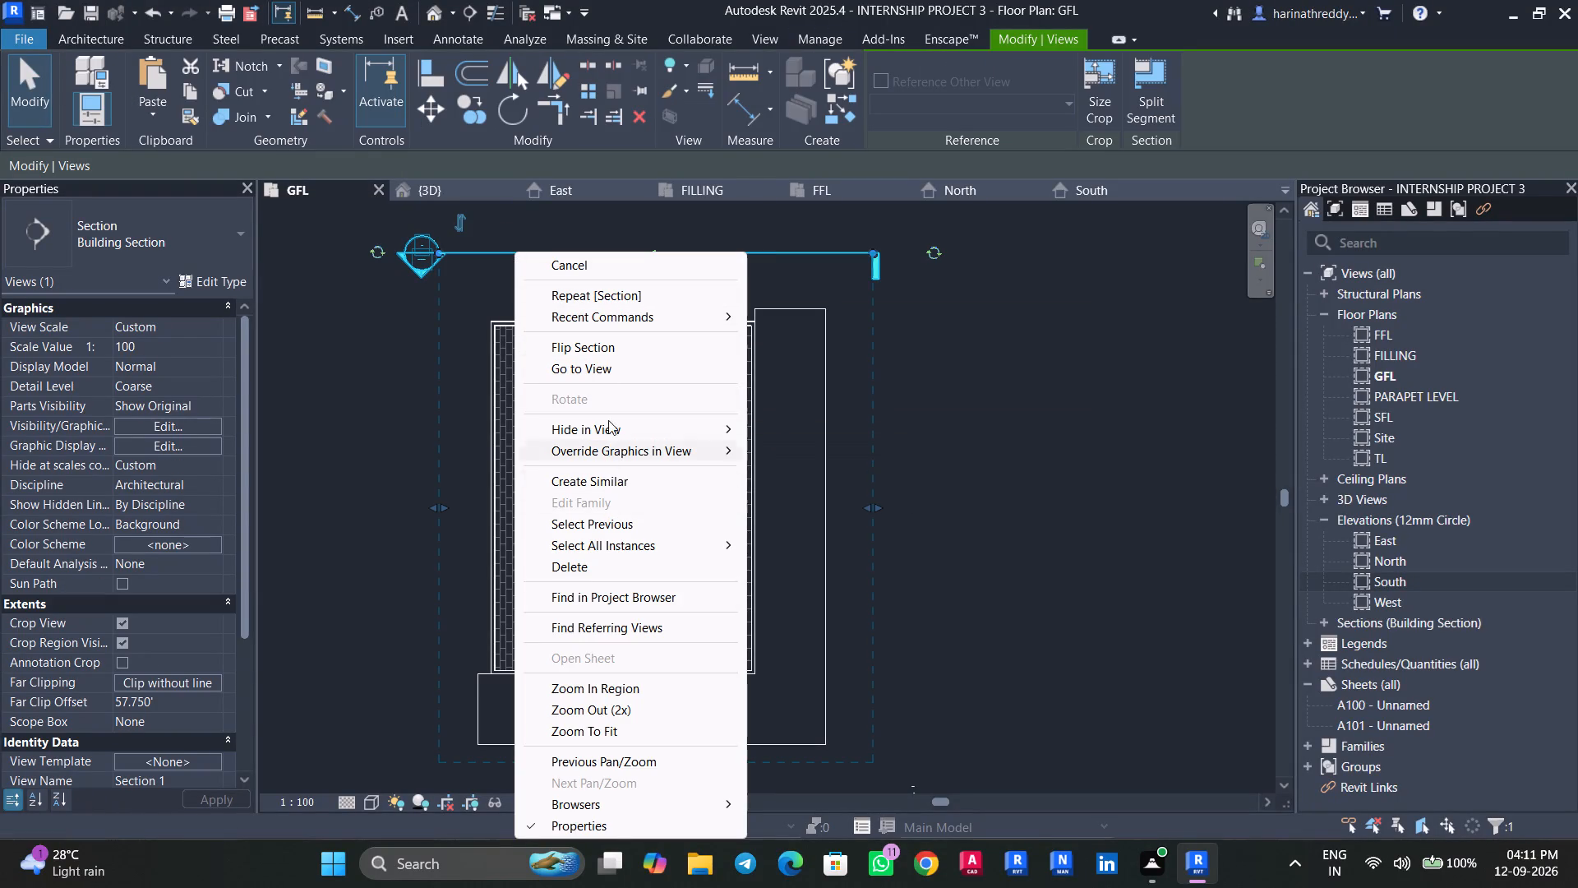
{"action": "left_click", "coordinate": [606, 370]}
{"action": "scroll", "coordinate": [593, 572], "scroll_direction": "down", "scroll_amount": 4}
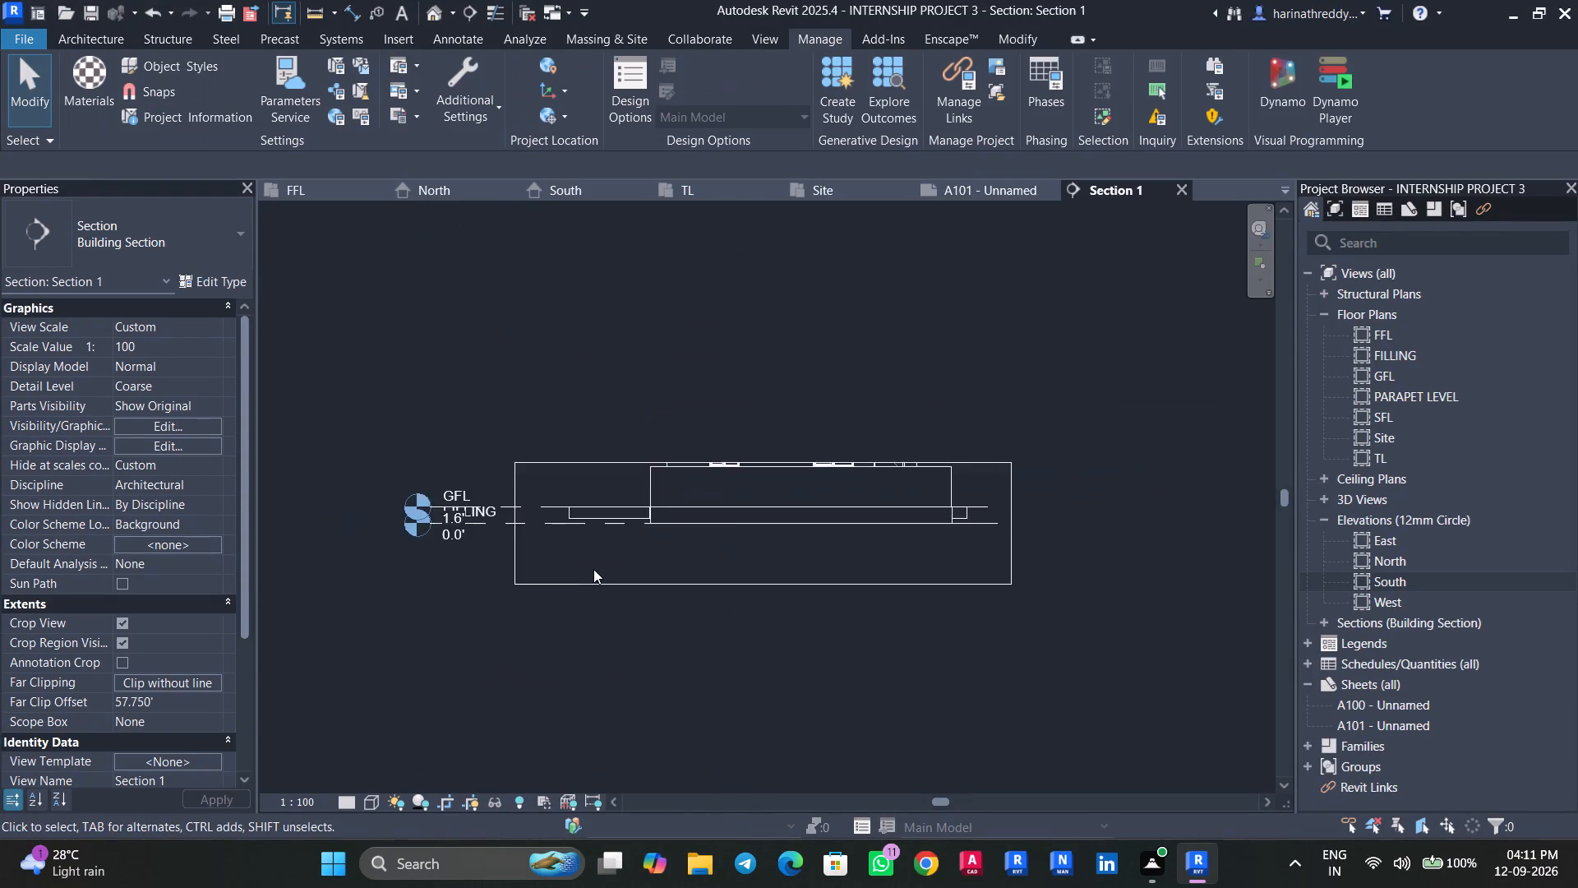
{"action": "left_click", "coordinate": [597, 577]}
{"action": "left_click_drag", "start_coordinate": [744, 466], "coordinate": [751, 279]}
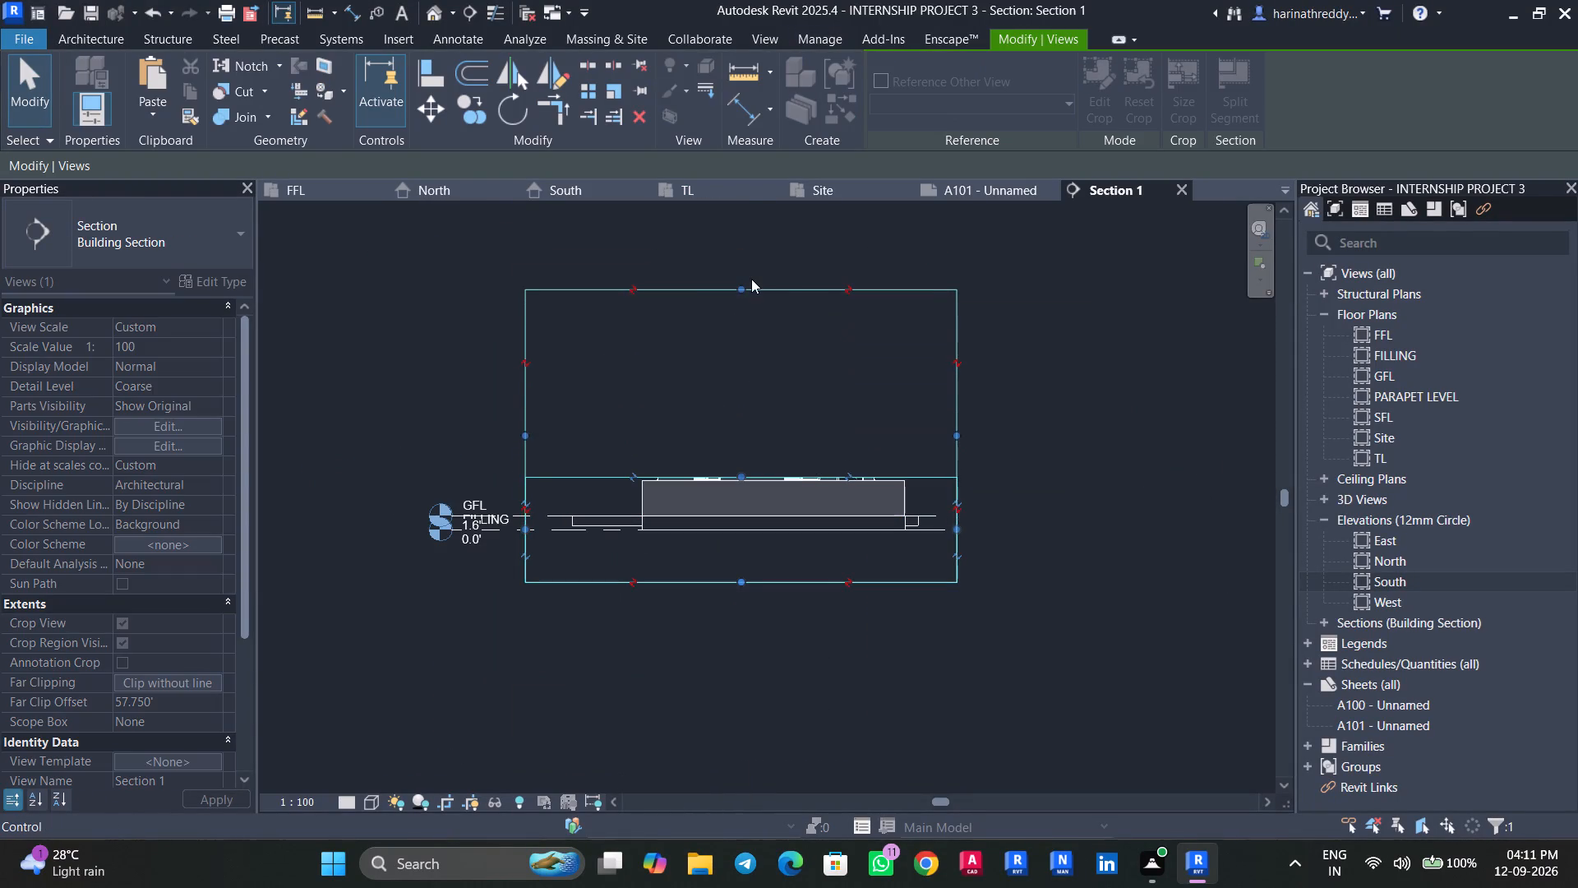
{"action": "middle_click_drag", "start_coordinate": [1017, 454], "coordinate": [904, 662]}
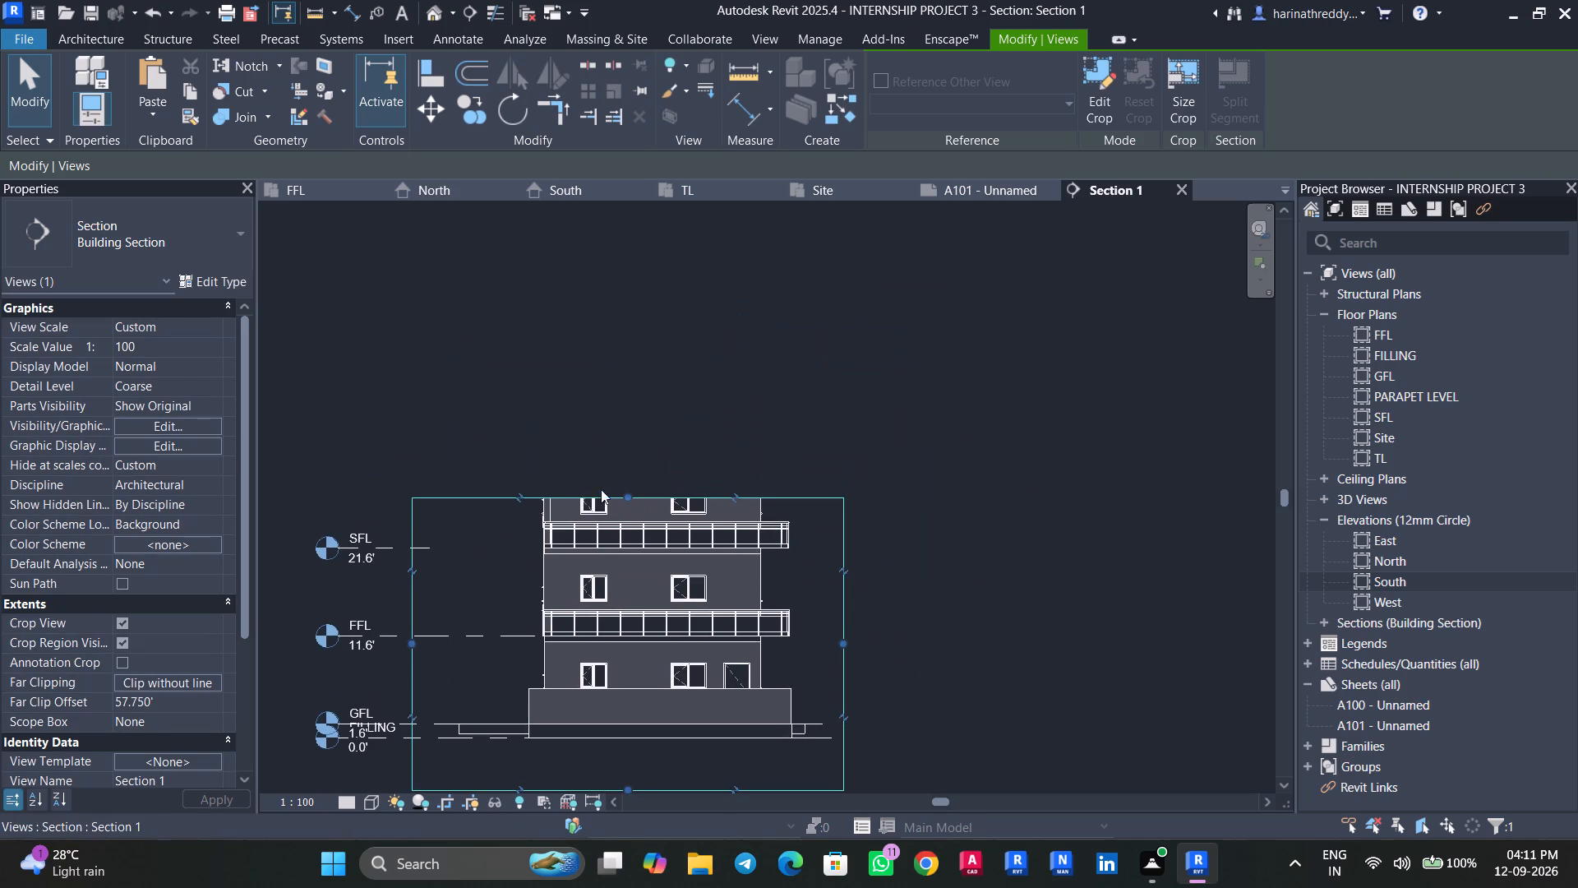
{"action": "left_click_drag", "start_coordinate": [630, 489], "coordinate": [643, 356]}
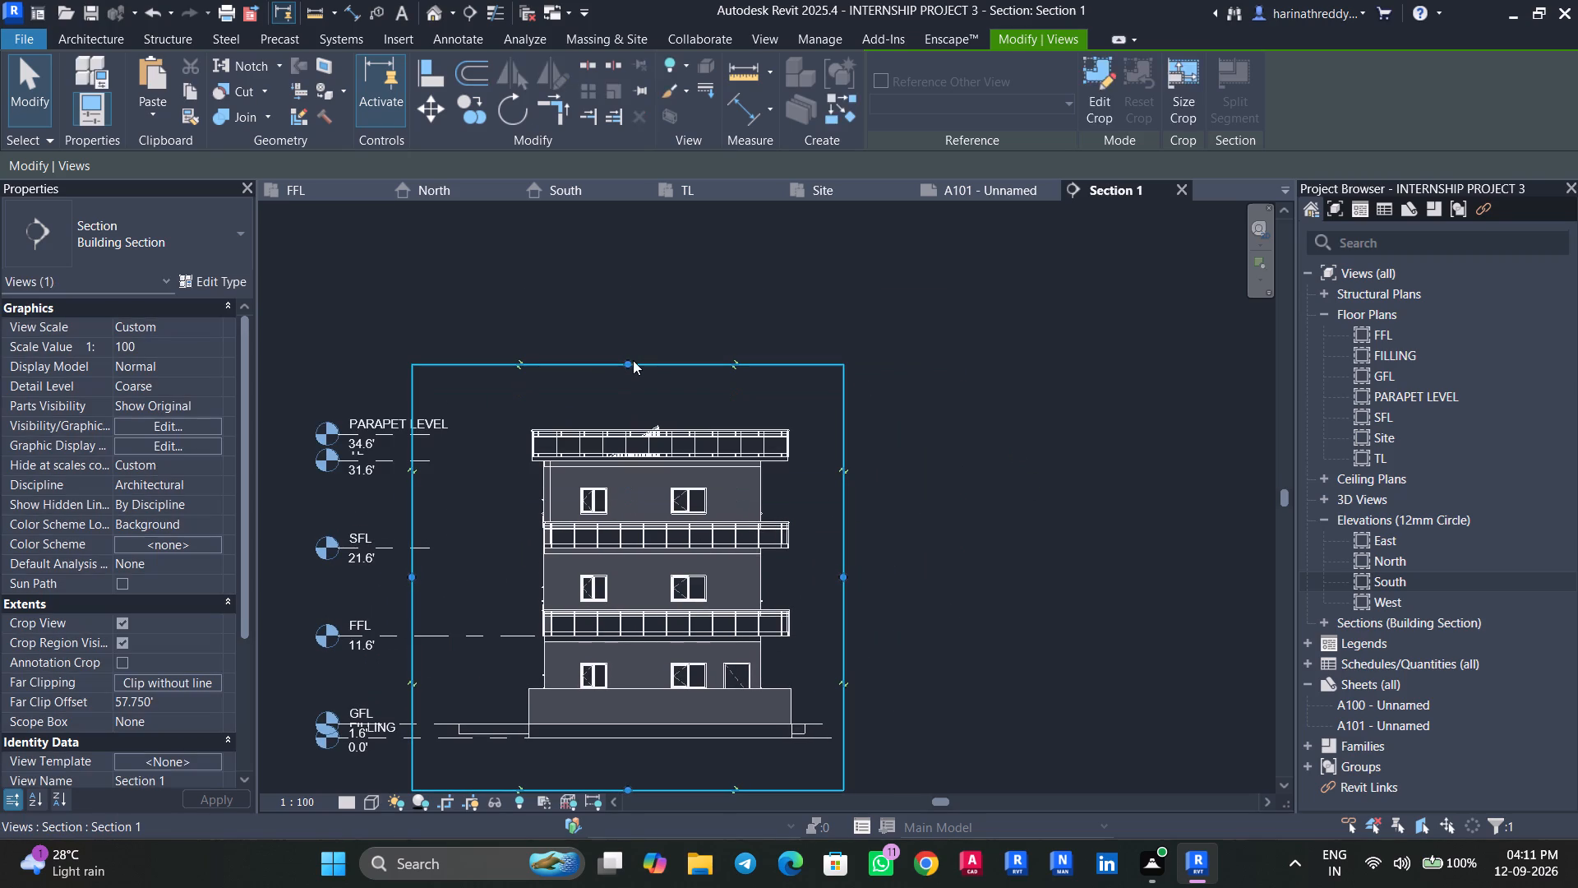
{"action": "key", "text": "Escape"}
{"action": "key", "text": "Escape"}
{"action": "key", "text": "Escape"}
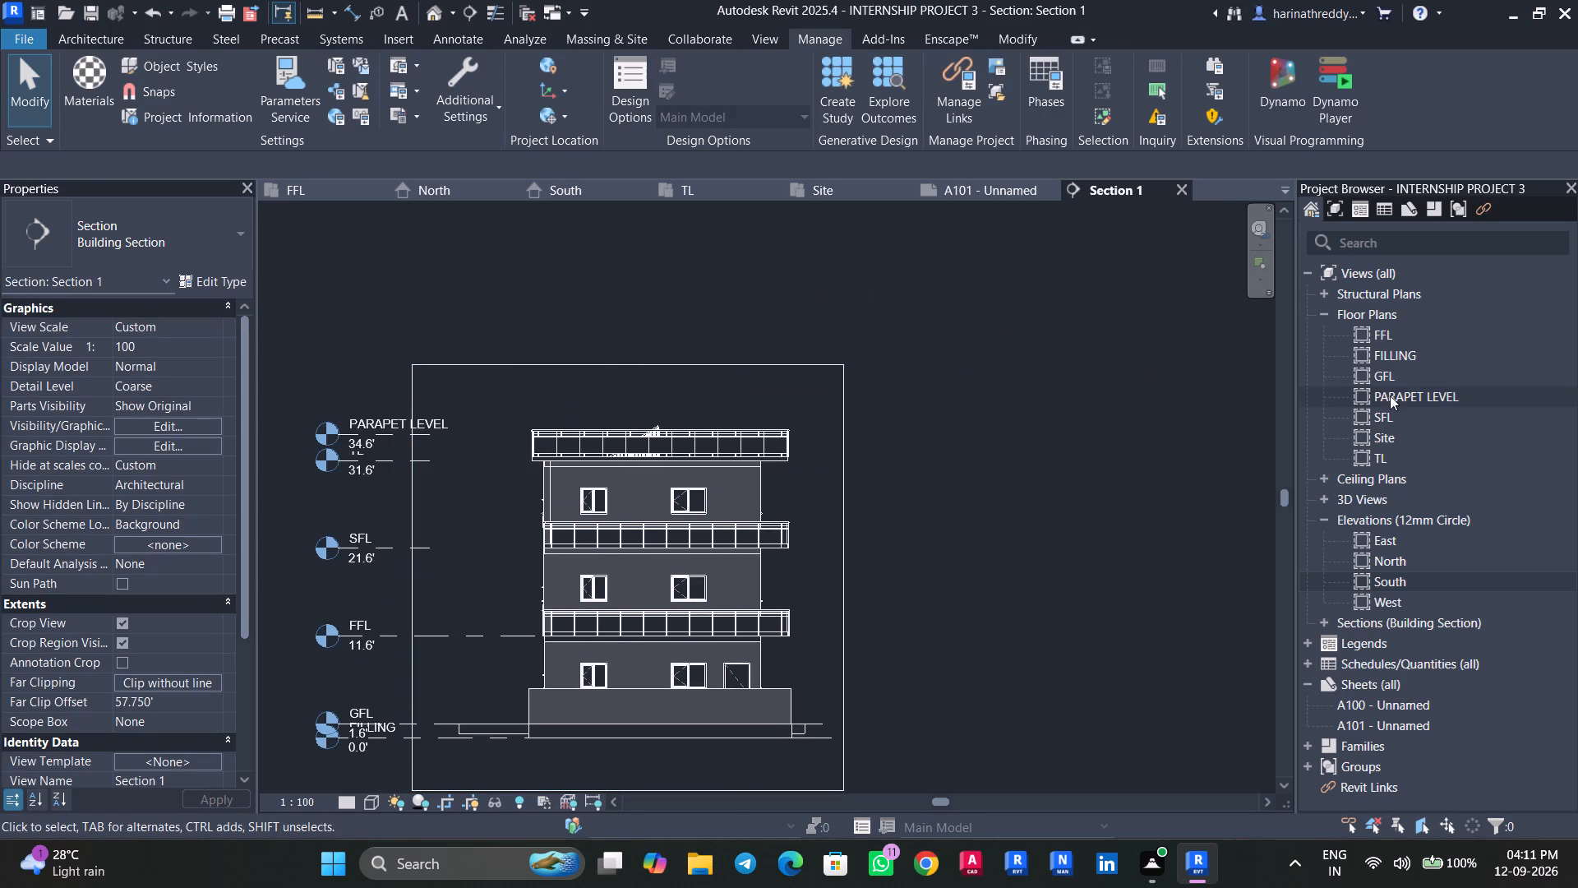
On the GFL floor plan, move the section line below the staircase side of the building and flip it to face the building.
{"action": "double_click", "coordinate": [1396, 375]}
{"action": "left_click", "coordinate": [763, 247]}
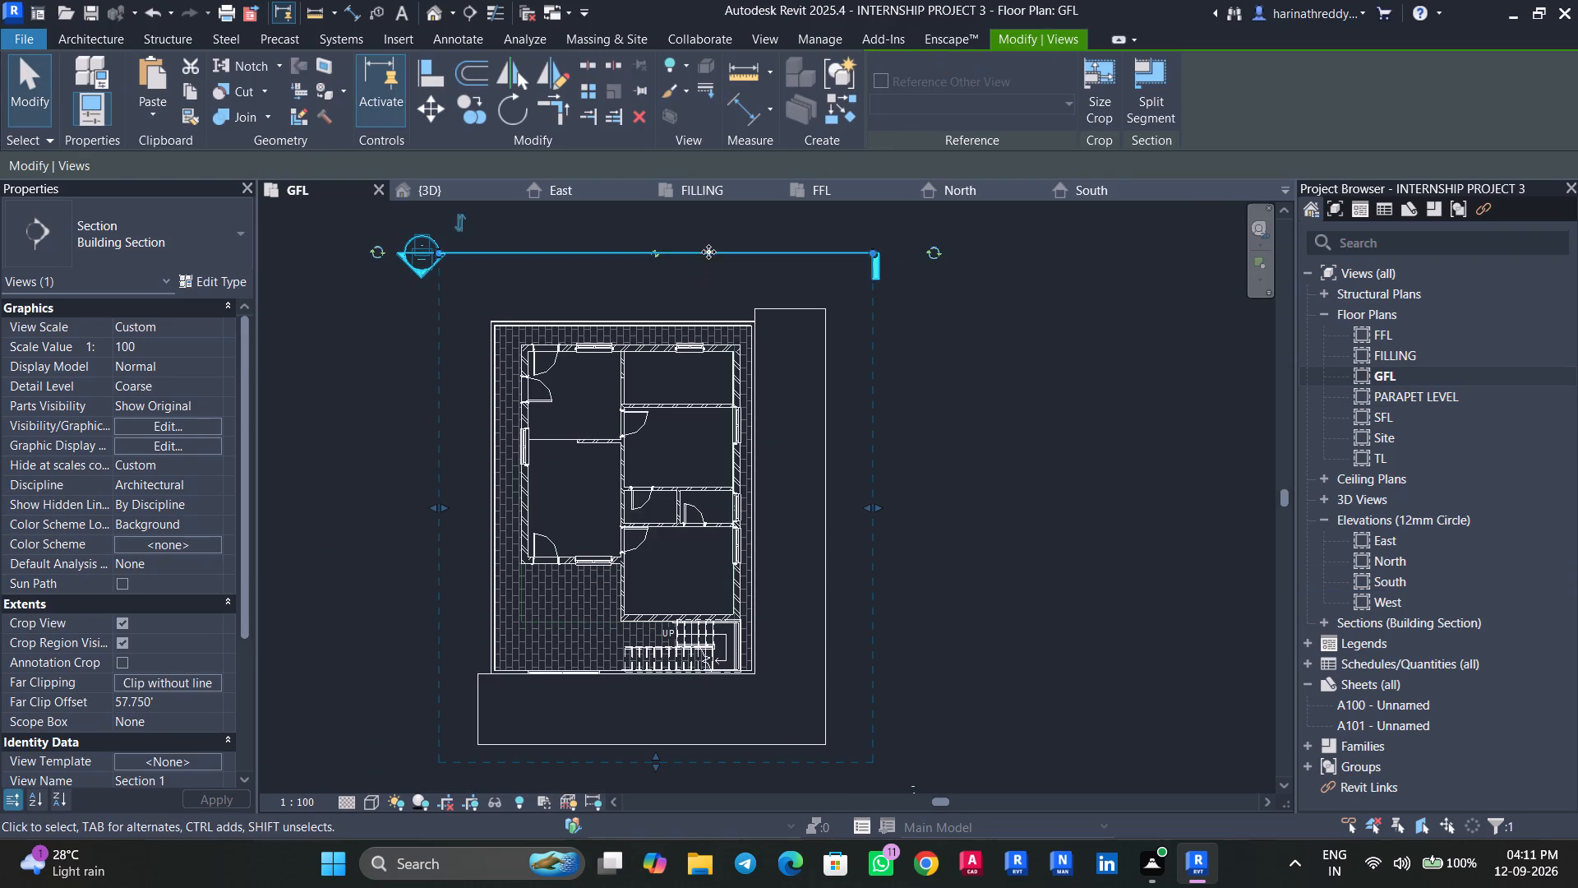
{"action": "left_click_drag", "start_coordinate": [710, 250], "coordinate": [718, 710]}
{"action": "left_click", "coordinate": [459, 683]}
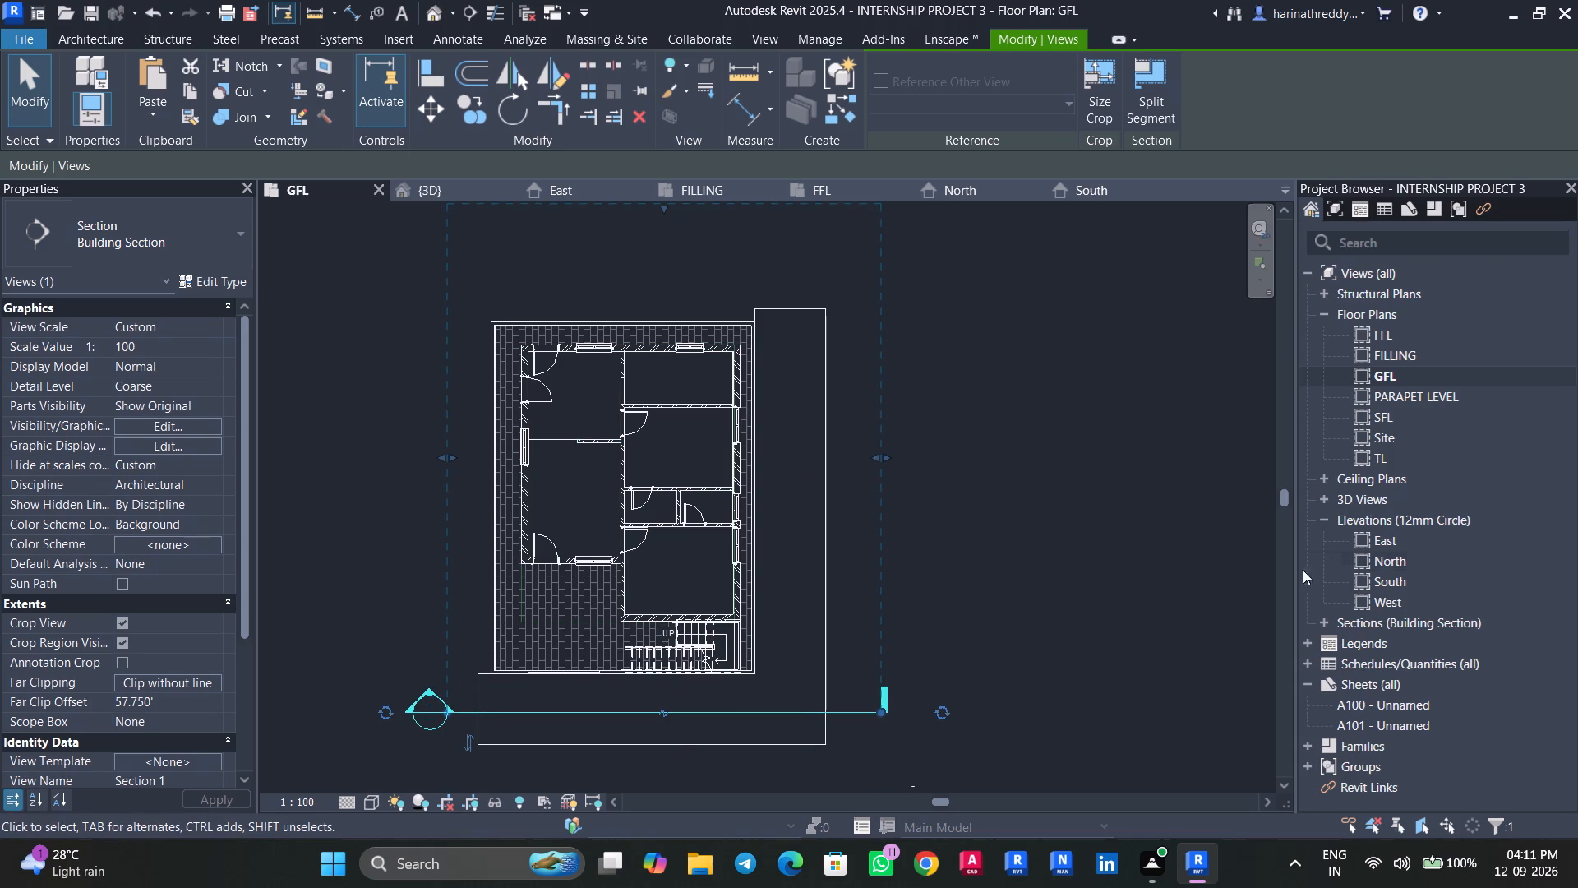
Open the Section 1 view to examine the building from the relocated section line.
{"action": "left_click", "coordinate": [1322, 626]}
{"action": "double_click", "coordinate": [1378, 646]}
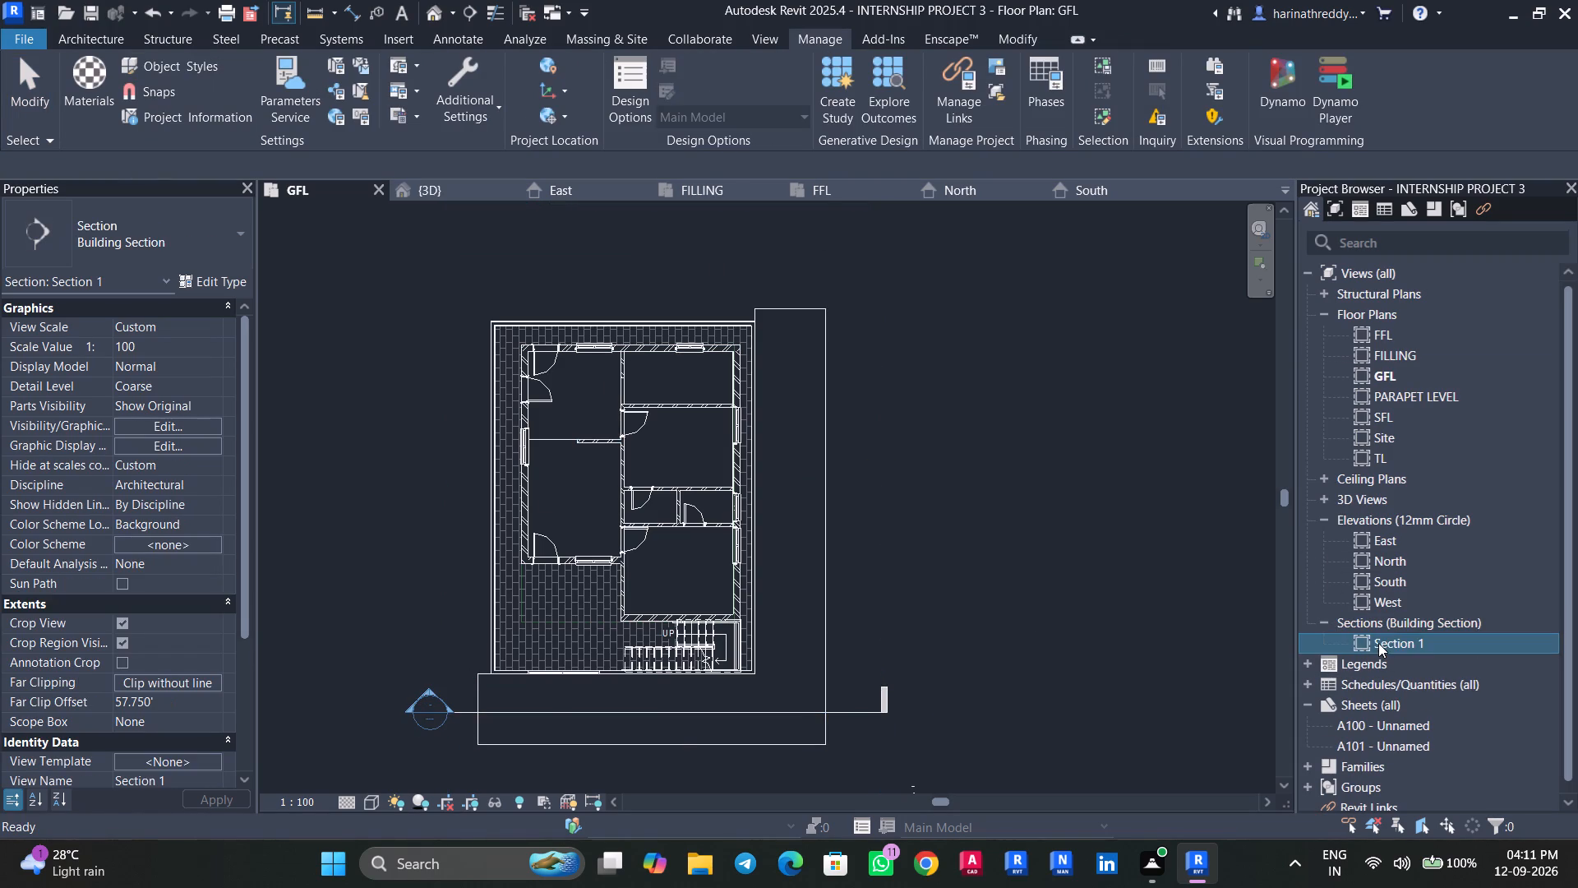
{"action": "left_click", "coordinate": [1516, 646]}
{"action": "left_click", "coordinate": [1158, 604]}
{"action": "double_click", "coordinate": [1415, 647]}
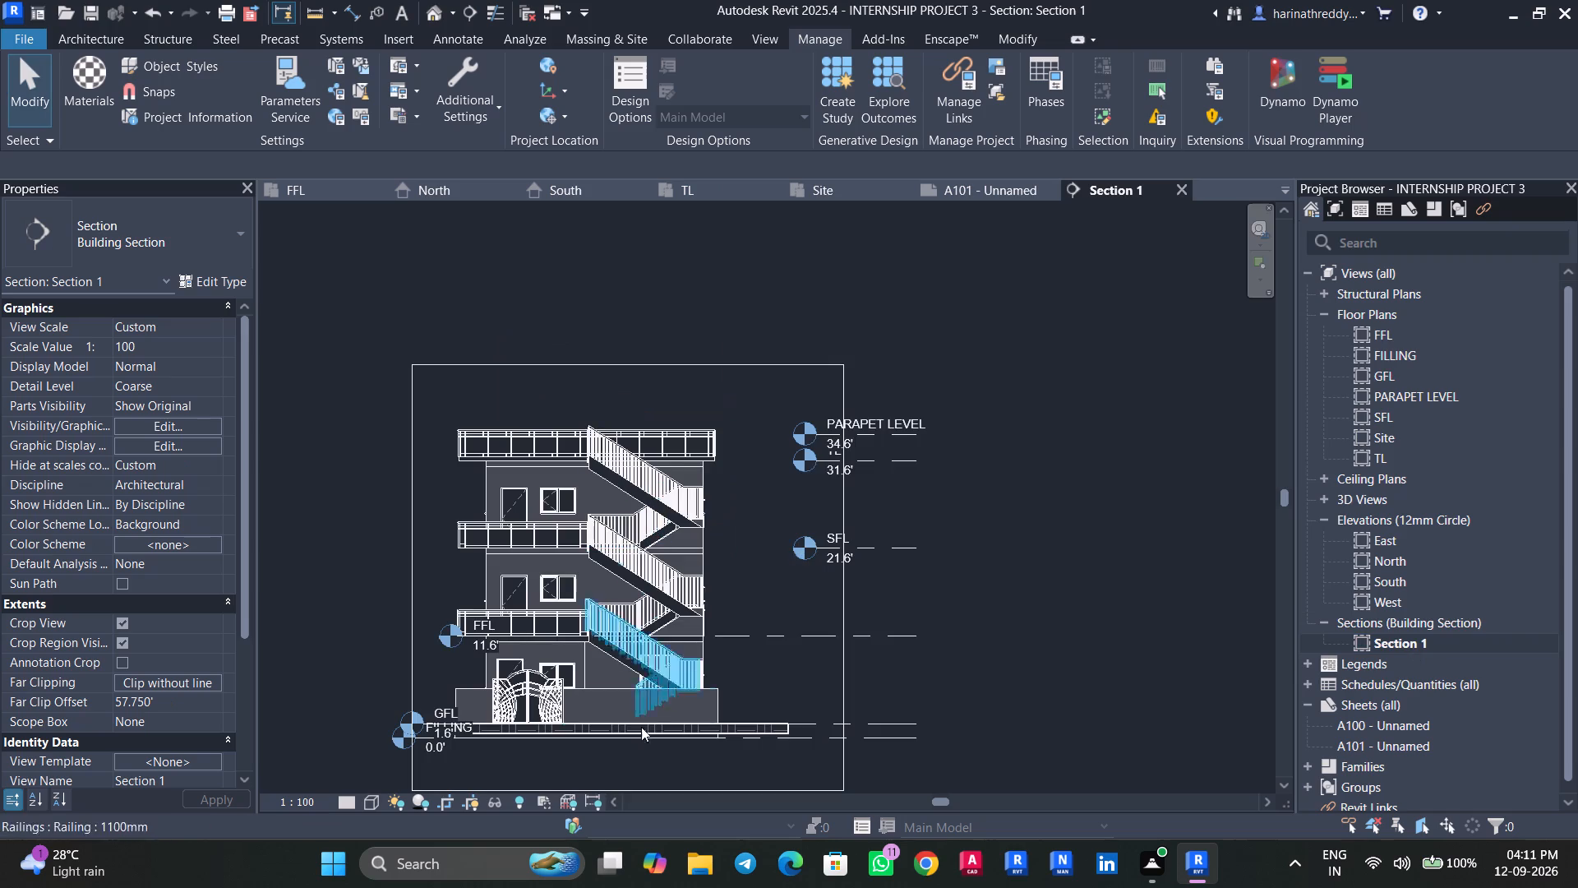
Hide the Levels and Grids annotation categories in the Section 1 view's visibility overrides.
{"action": "middle_click_drag", "start_coordinate": [672, 757], "coordinate": [819, 680]}
{"action": "left_click", "coordinate": [684, 718]}
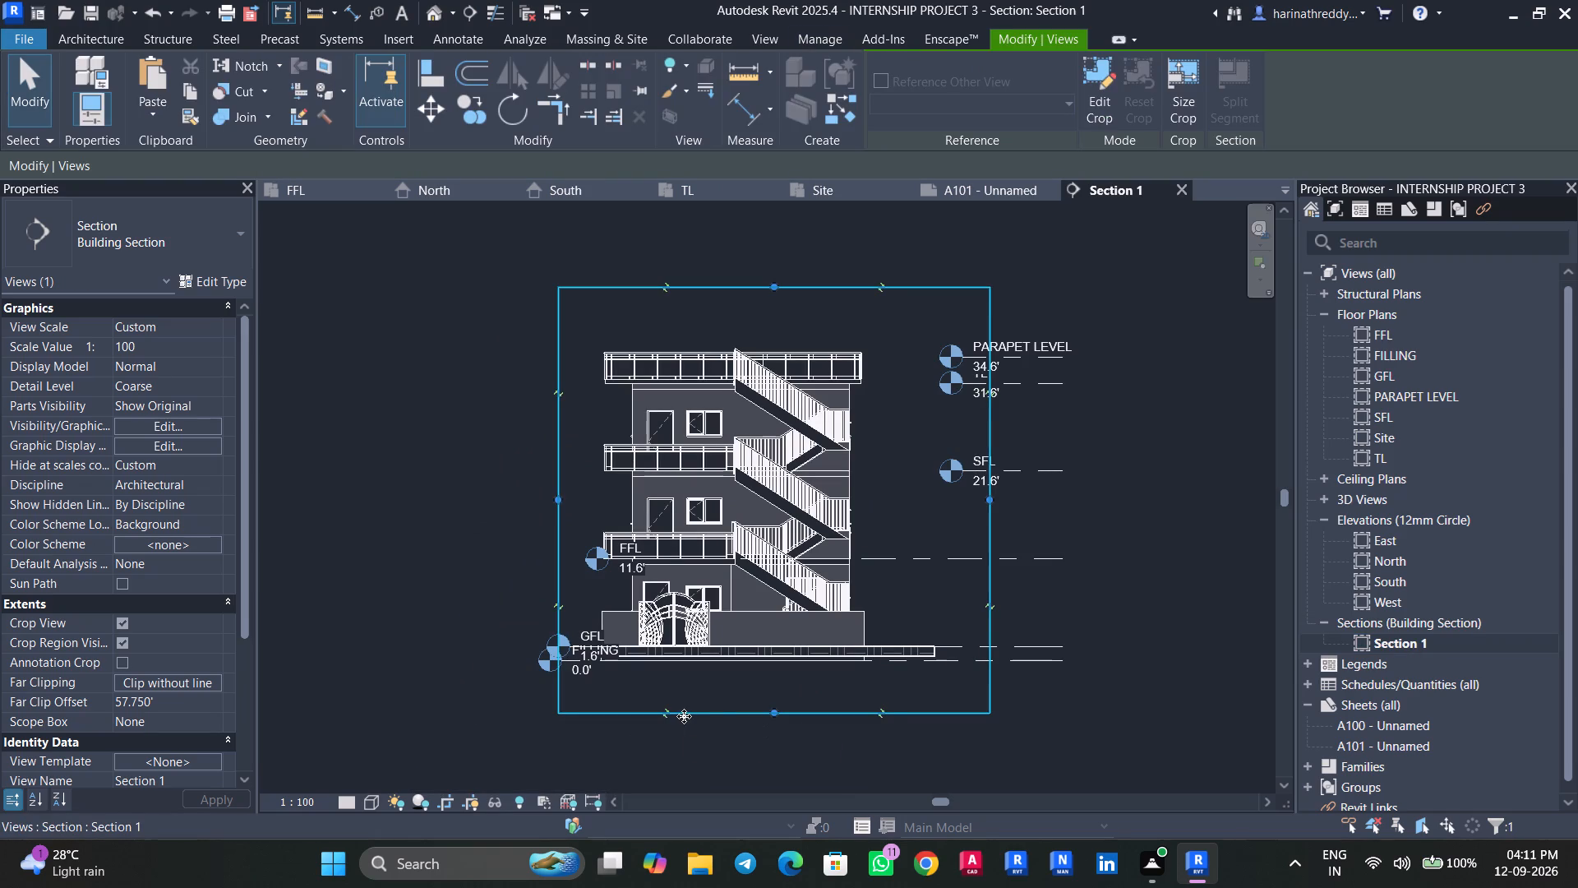
{"action": "key", "text": "Escape"}
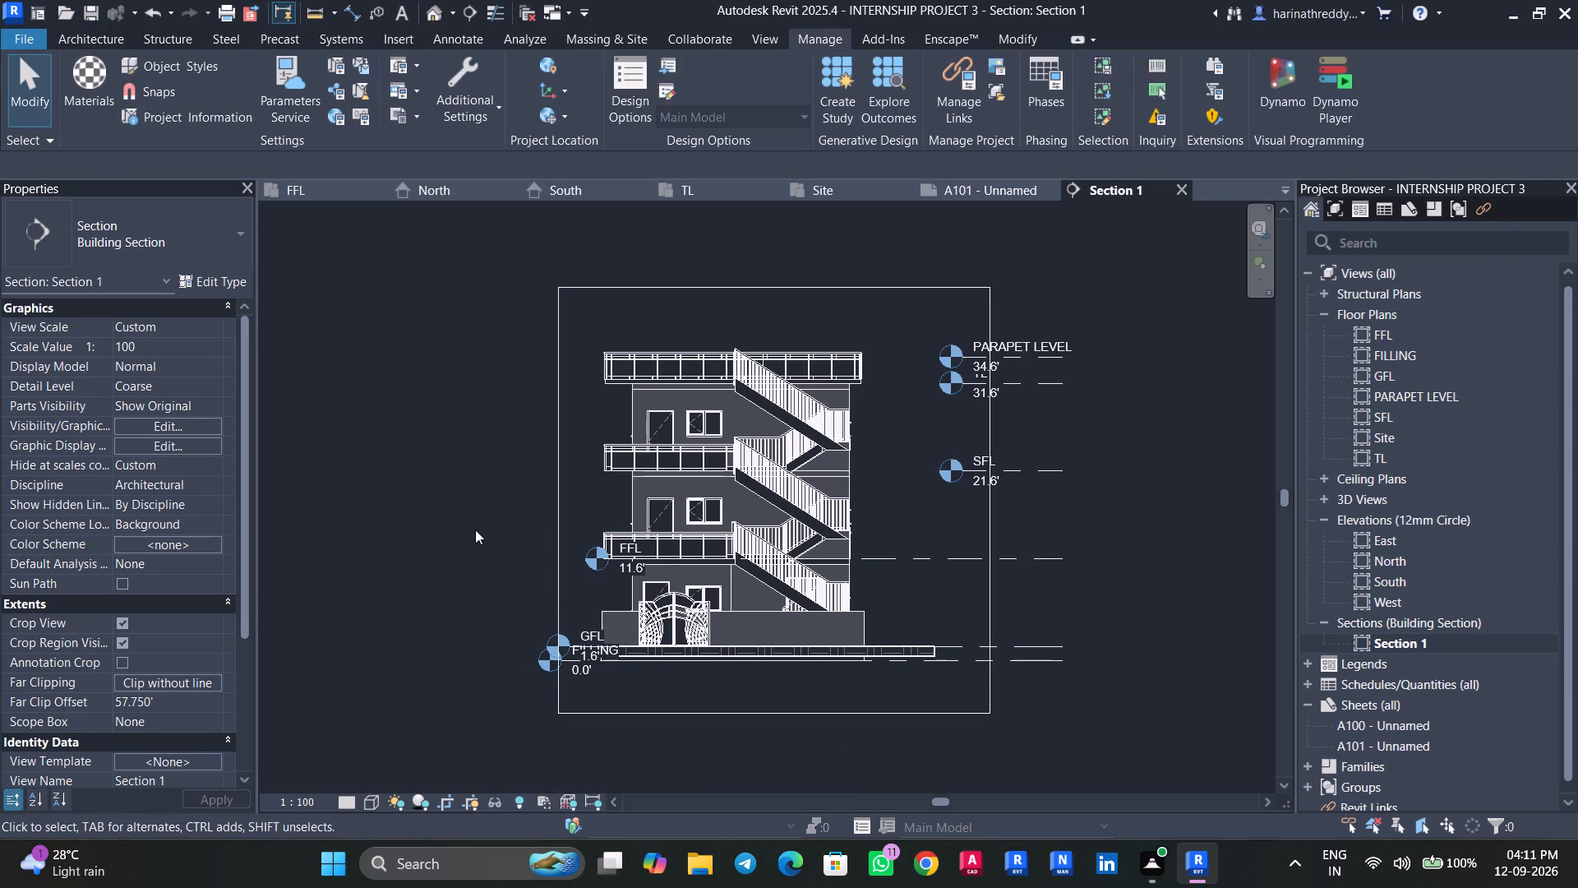
{"action": "type", "text": "VV"}
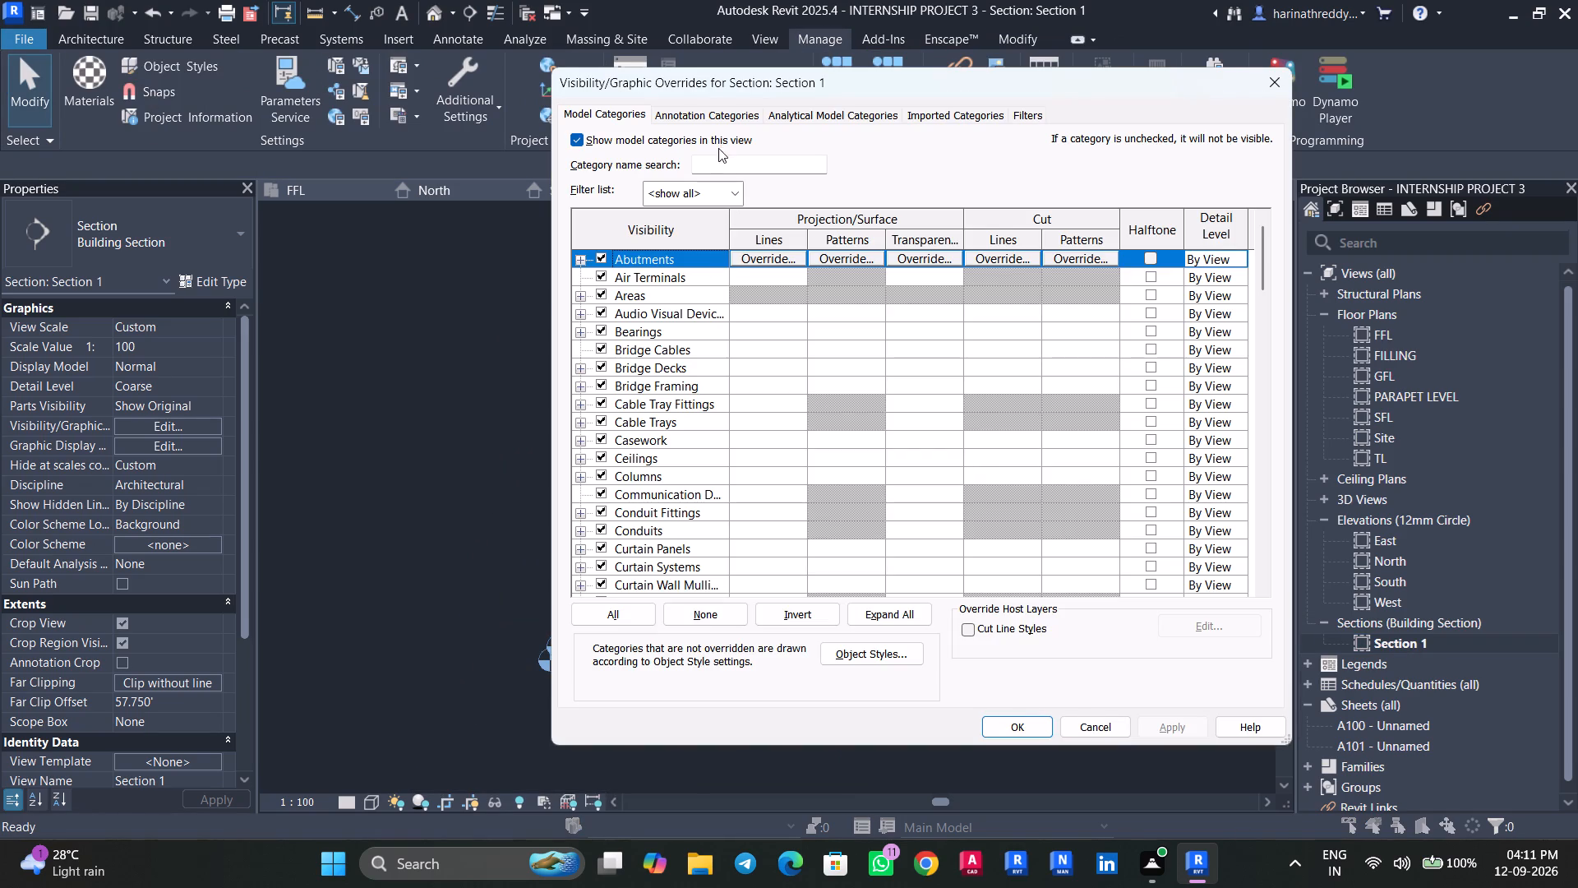
{"action": "left_click", "coordinate": [713, 118]}
{"action": "left_click", "coordinate": [630, 358]}
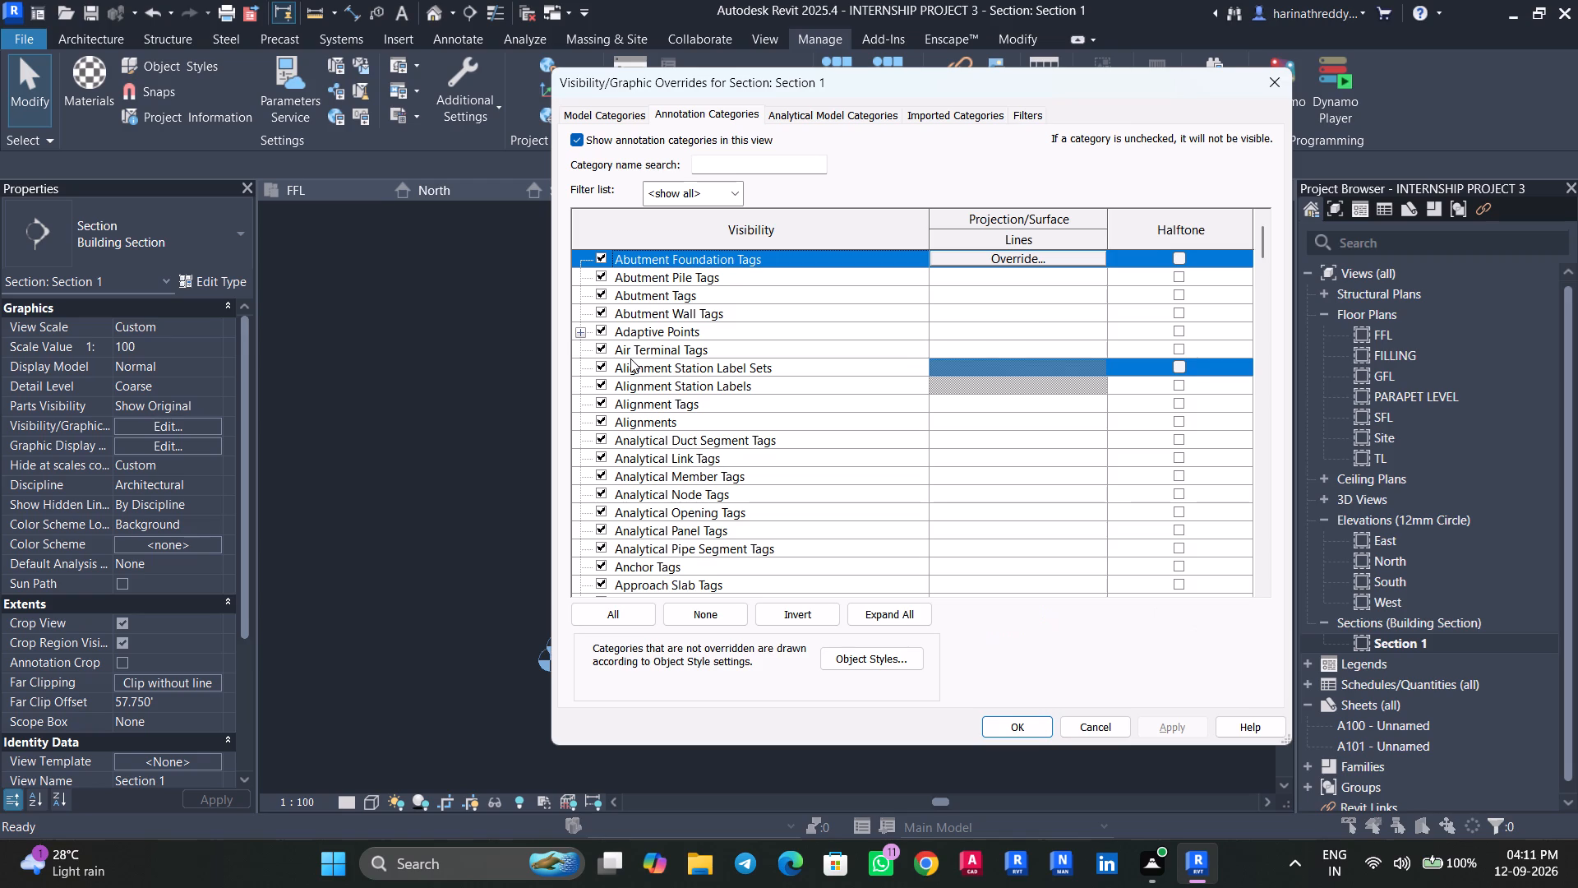
{"action": "key", "text": "l"}
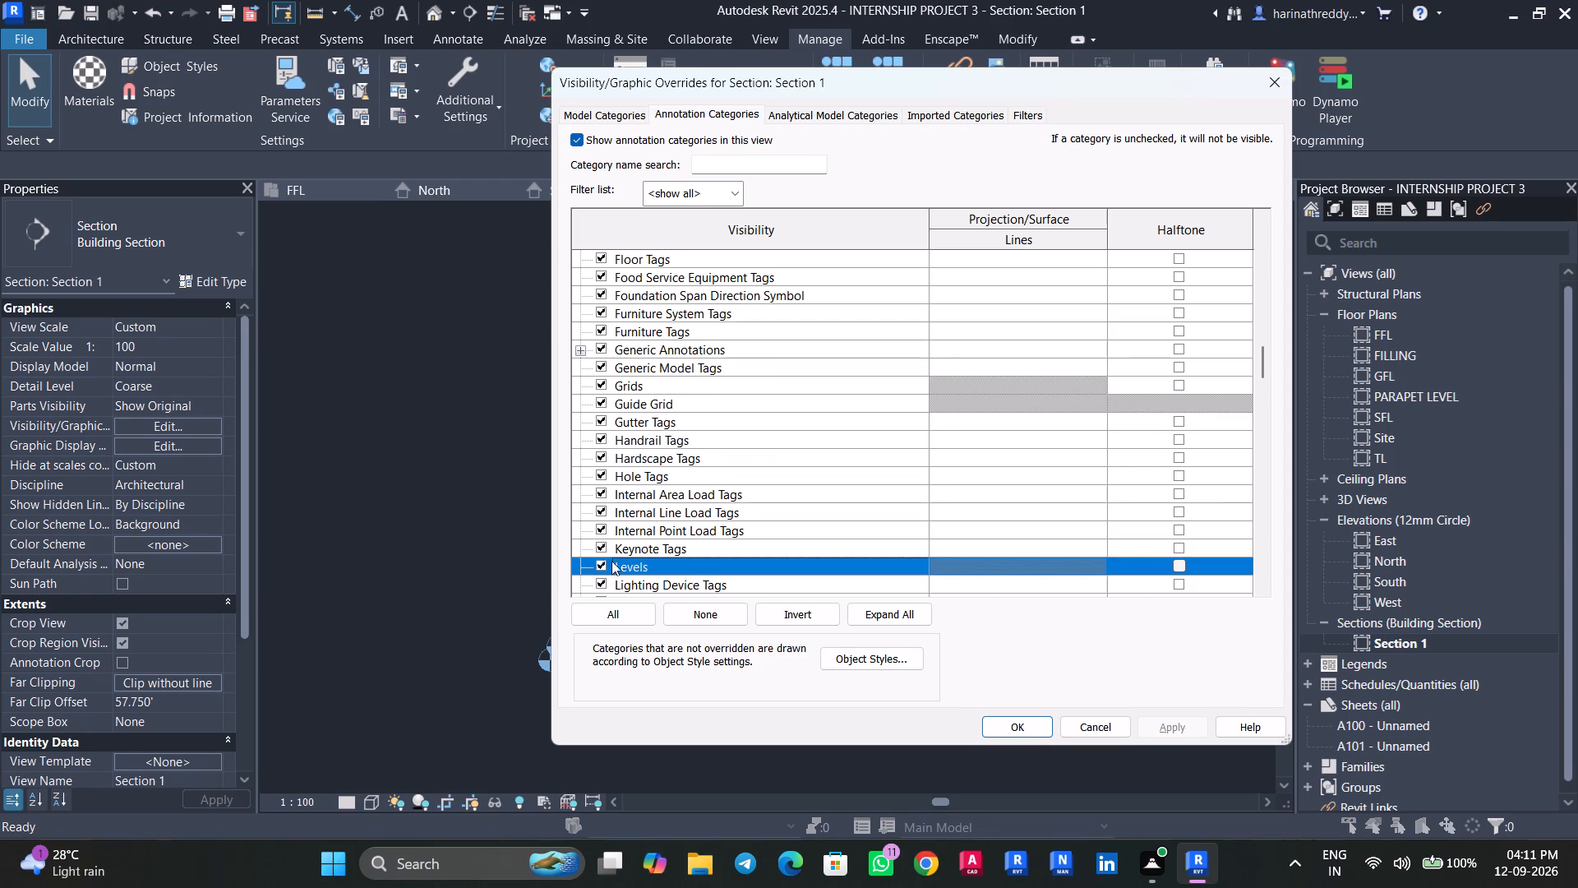
{"action": "left_click", "coordinate": [604, 567]}
{"action": "left_click", "coordinate": [633, 427]}
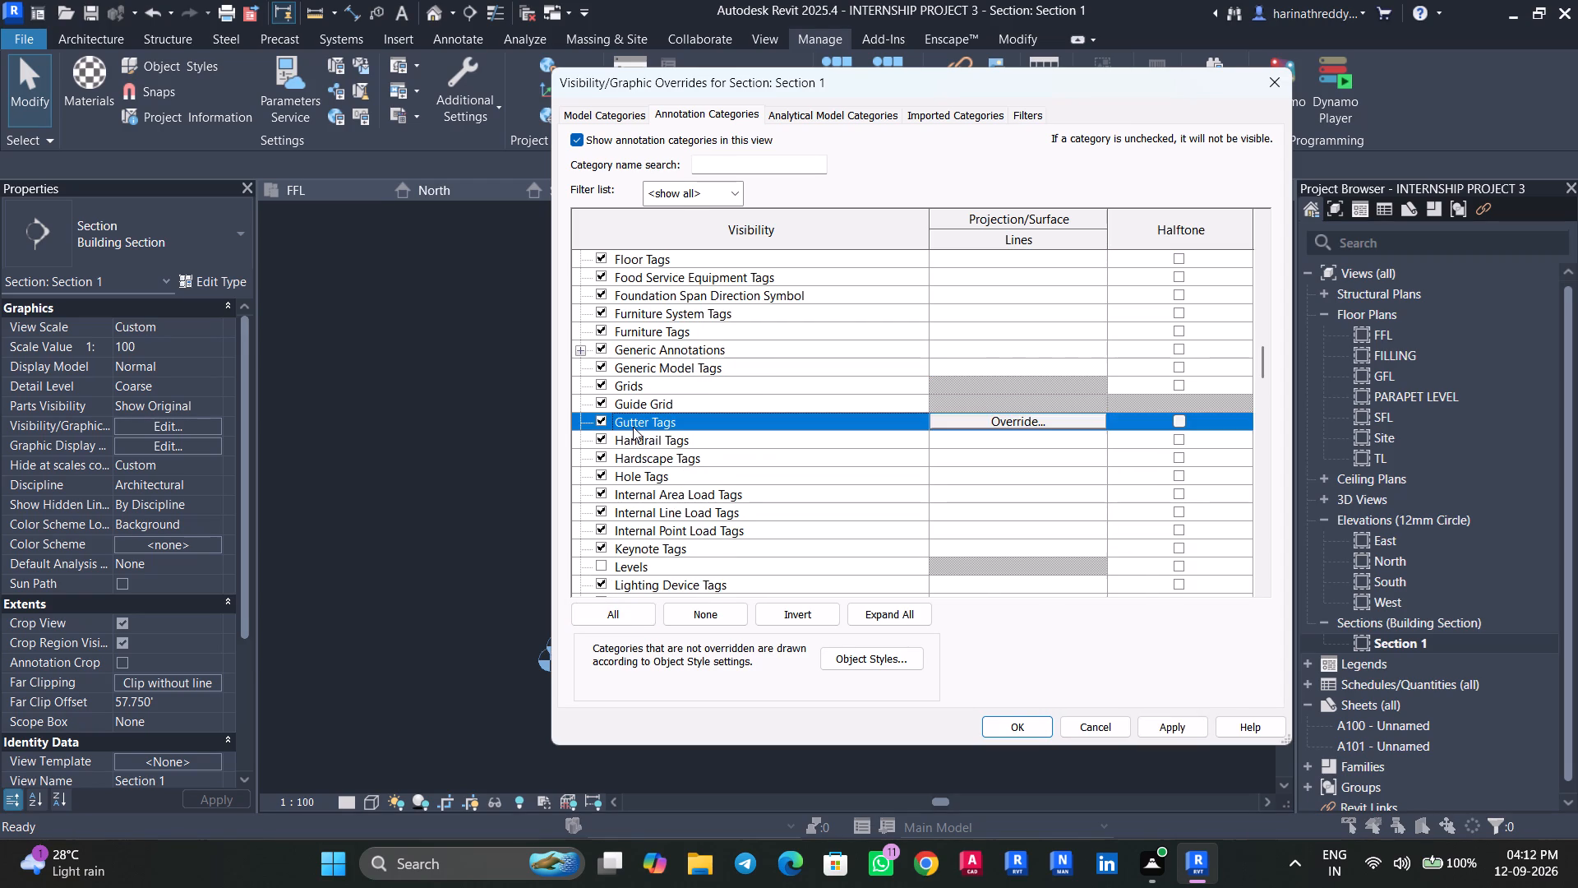
{"action": "key", "text": "g"}
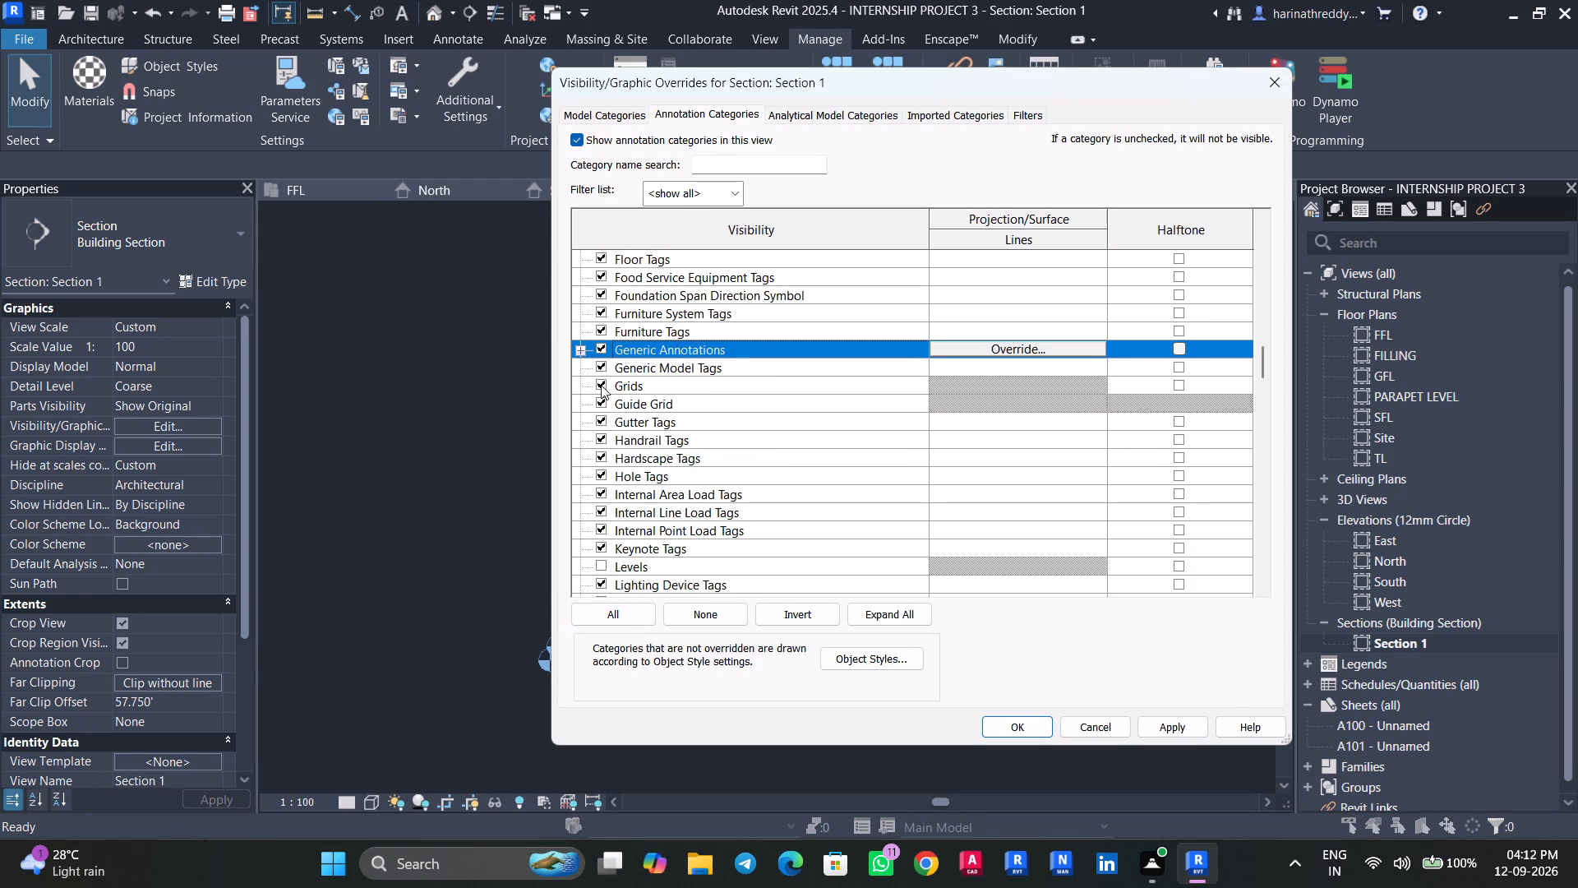
{"action": "left_click", "coordinate": [601, 385]}
{"action": "left_click", "coordinate": [1203, 728]}
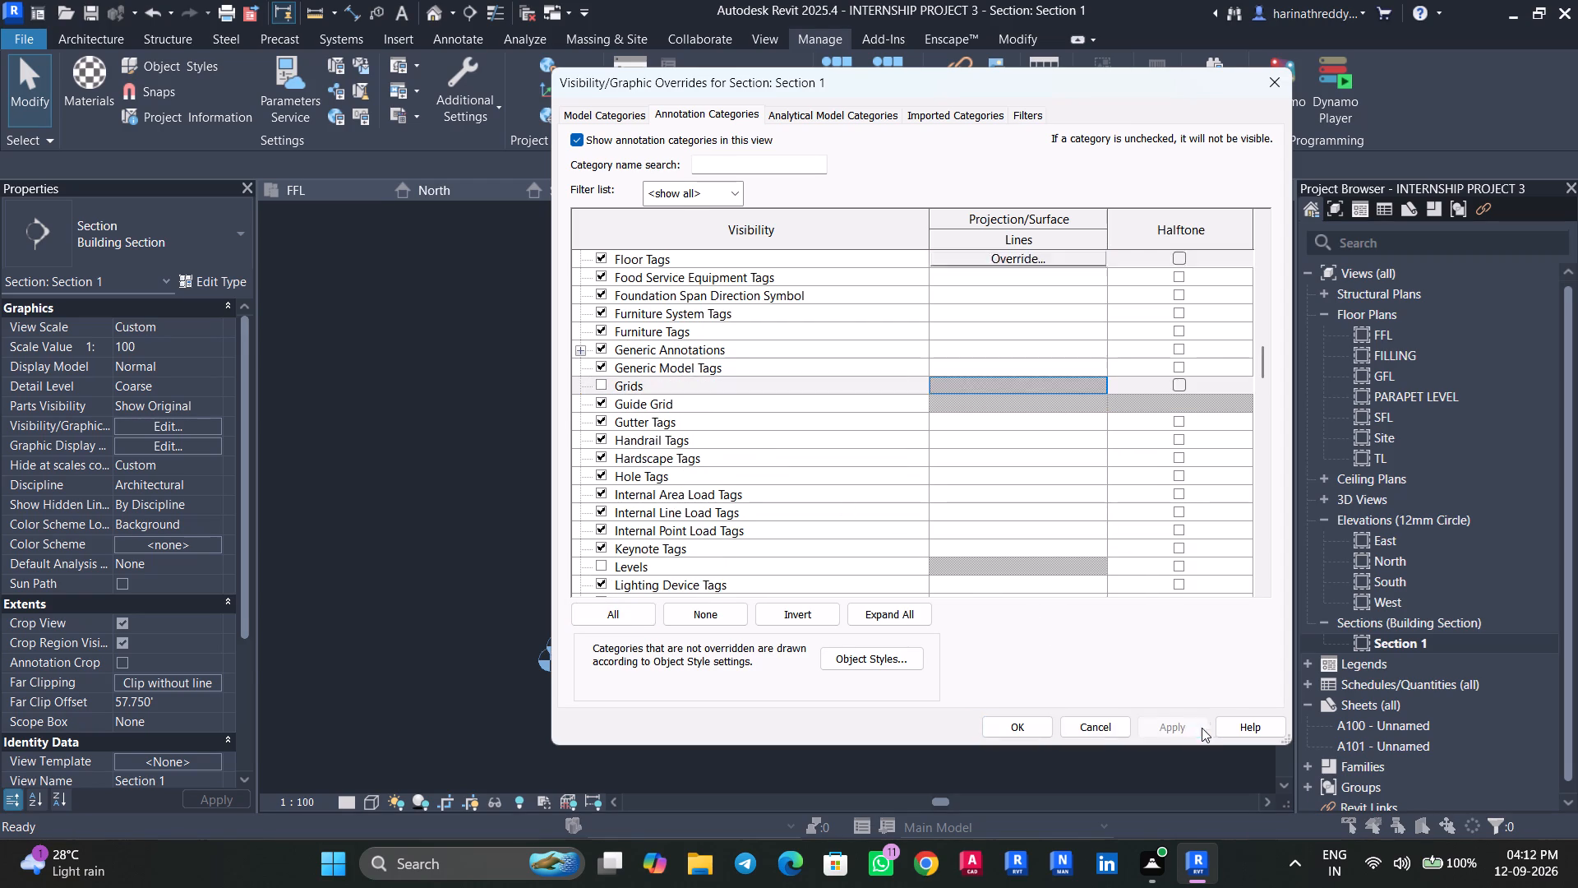
{"action": "left_click", "coordinate": [1004, 738]}
{"action": "key", "text": "Escape"}
Raise the bottom edge of Section 1's crop region closer to the base of the building.
{"action": "left_click", "coordinate": [689, 712]}
{"action": "scroll", "coordinate": [689, 713], "scroll_direction": "up", "scroll_amount": 3}
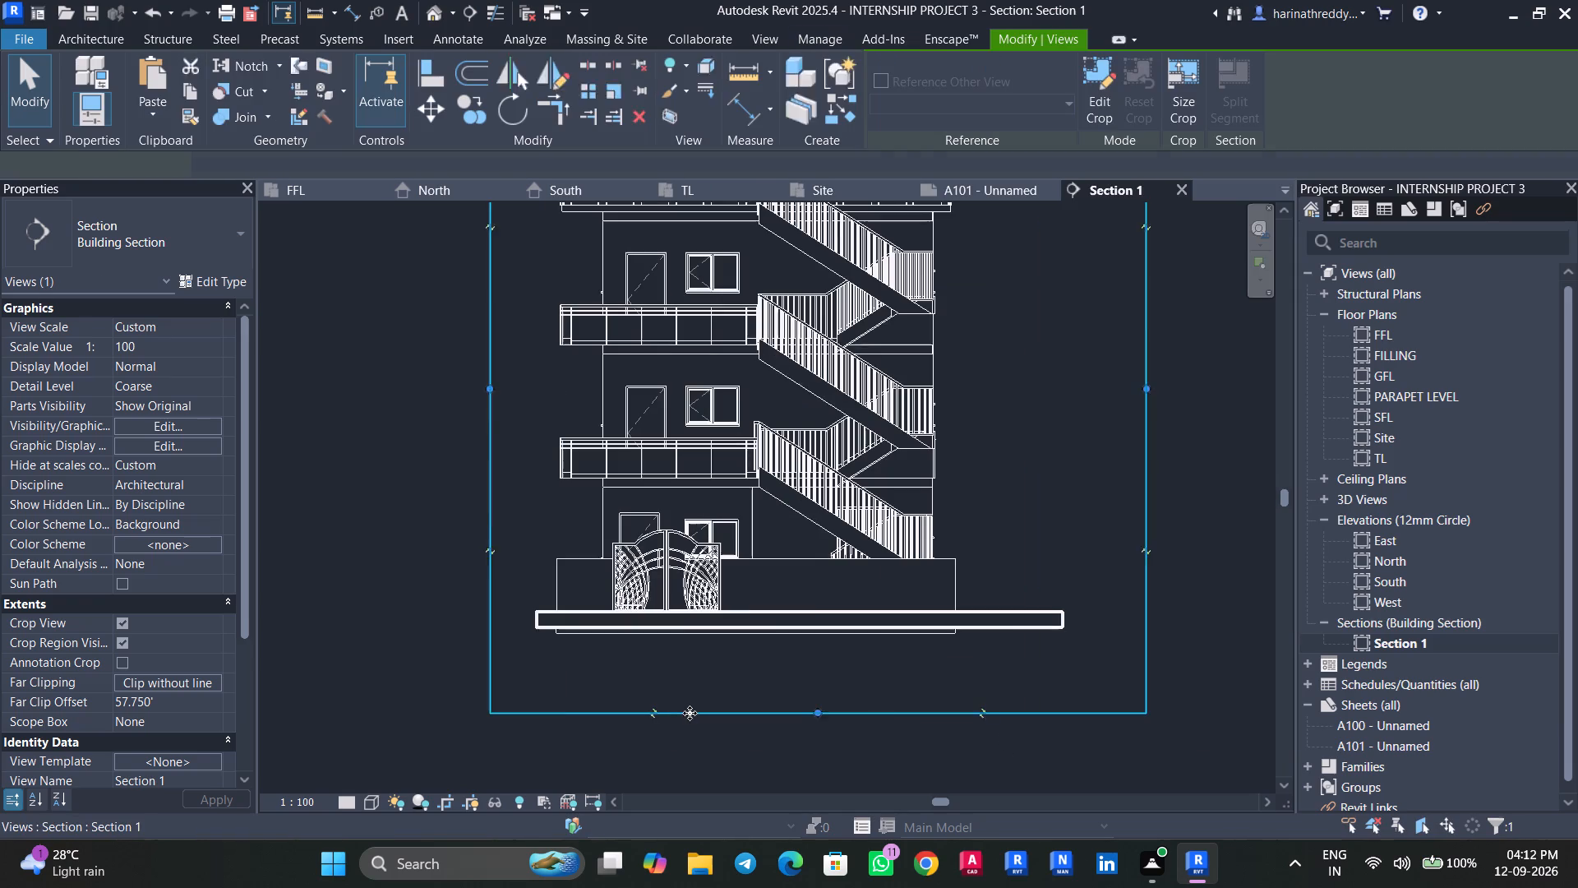
{"action": "left_click_drag", "start_coordinate": [808, 712], "coordinate": [802, 666]}
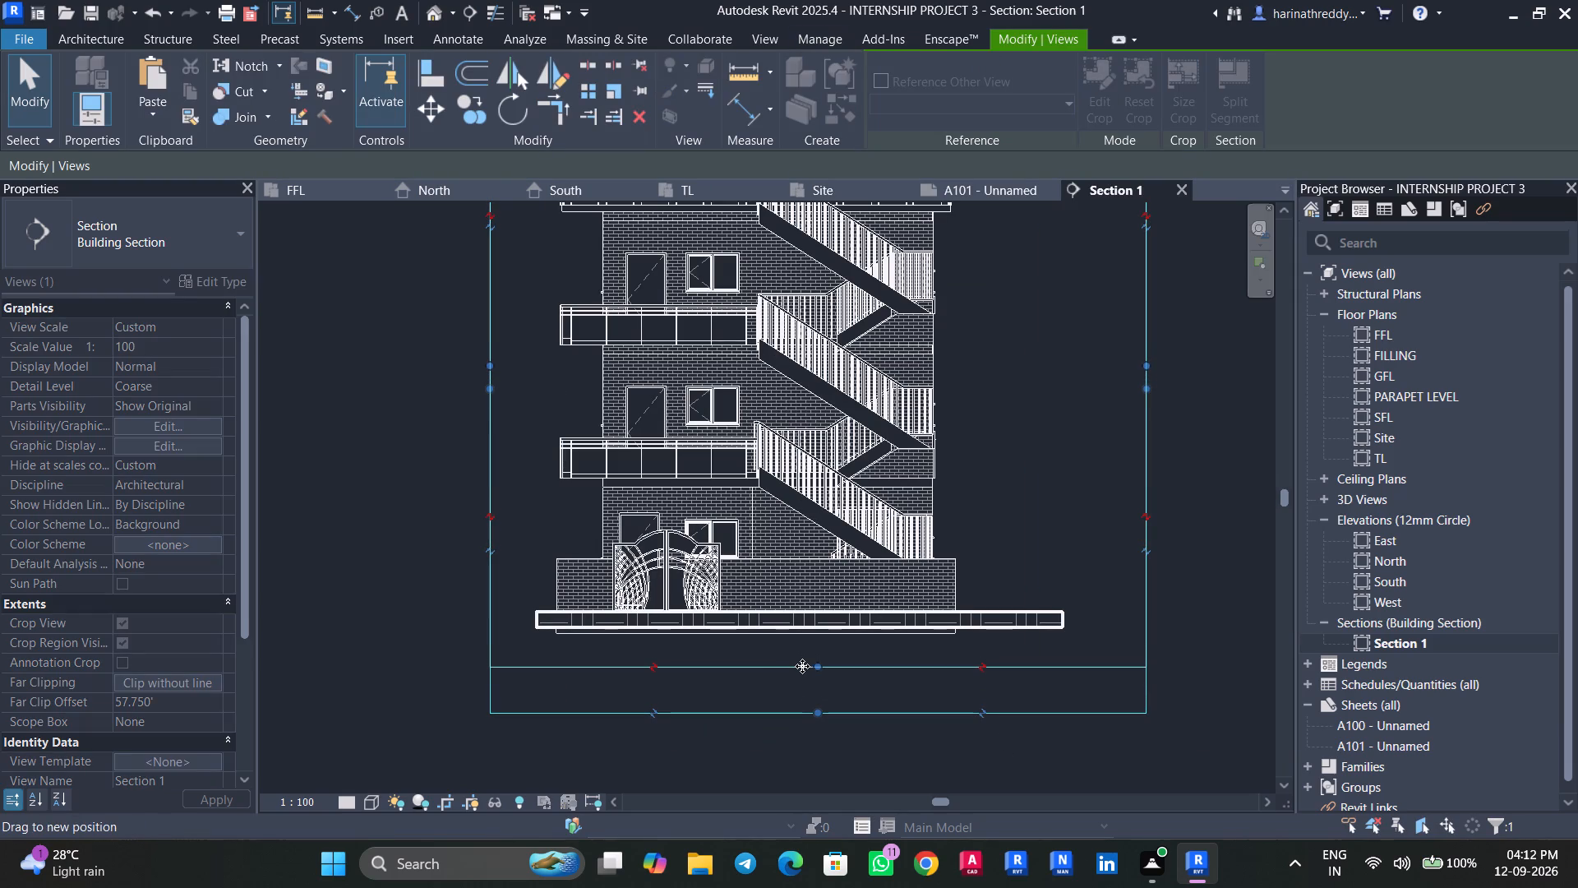
{"action": "scroll", "coordinate": [1105, 481], "scroll_direction": "down", "scroll_amount": 3}
{"action": "middle_click_drag", "start_coordinate": [1104, 463], "coordinate": [1077, 497]}
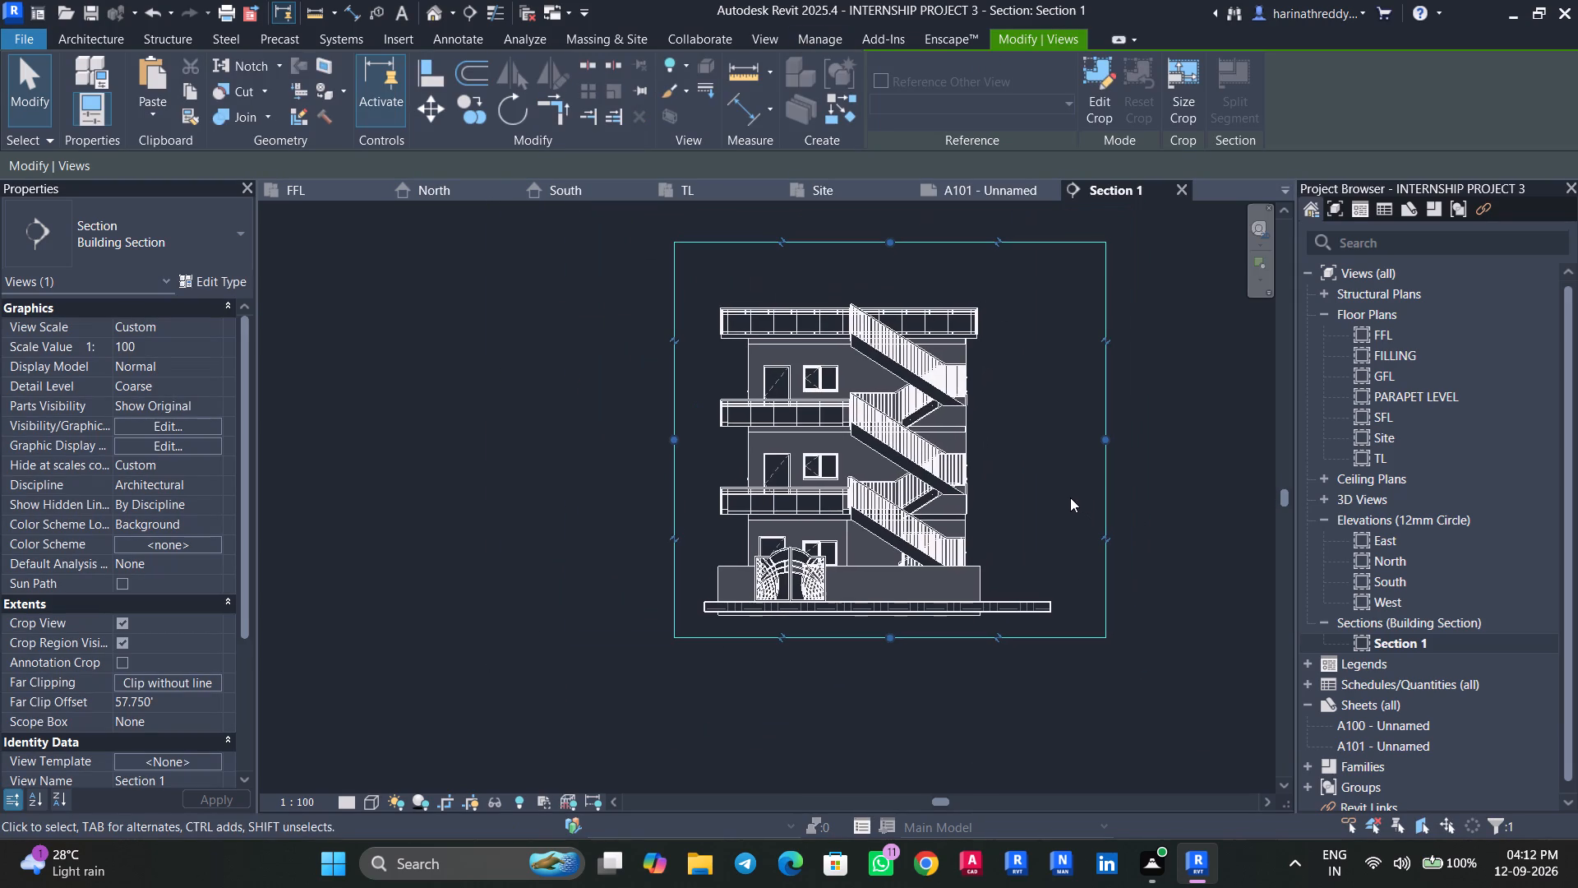
Turn the Levels annotation category back on in the Section 1 view, leaving Grids hidden.
{"action": "key", "text": "v"}
{"action": "key", "text": "v"}
{"action": "left_click", "coordinate": [662, 416]}
{"action": "key", "text": "l"}
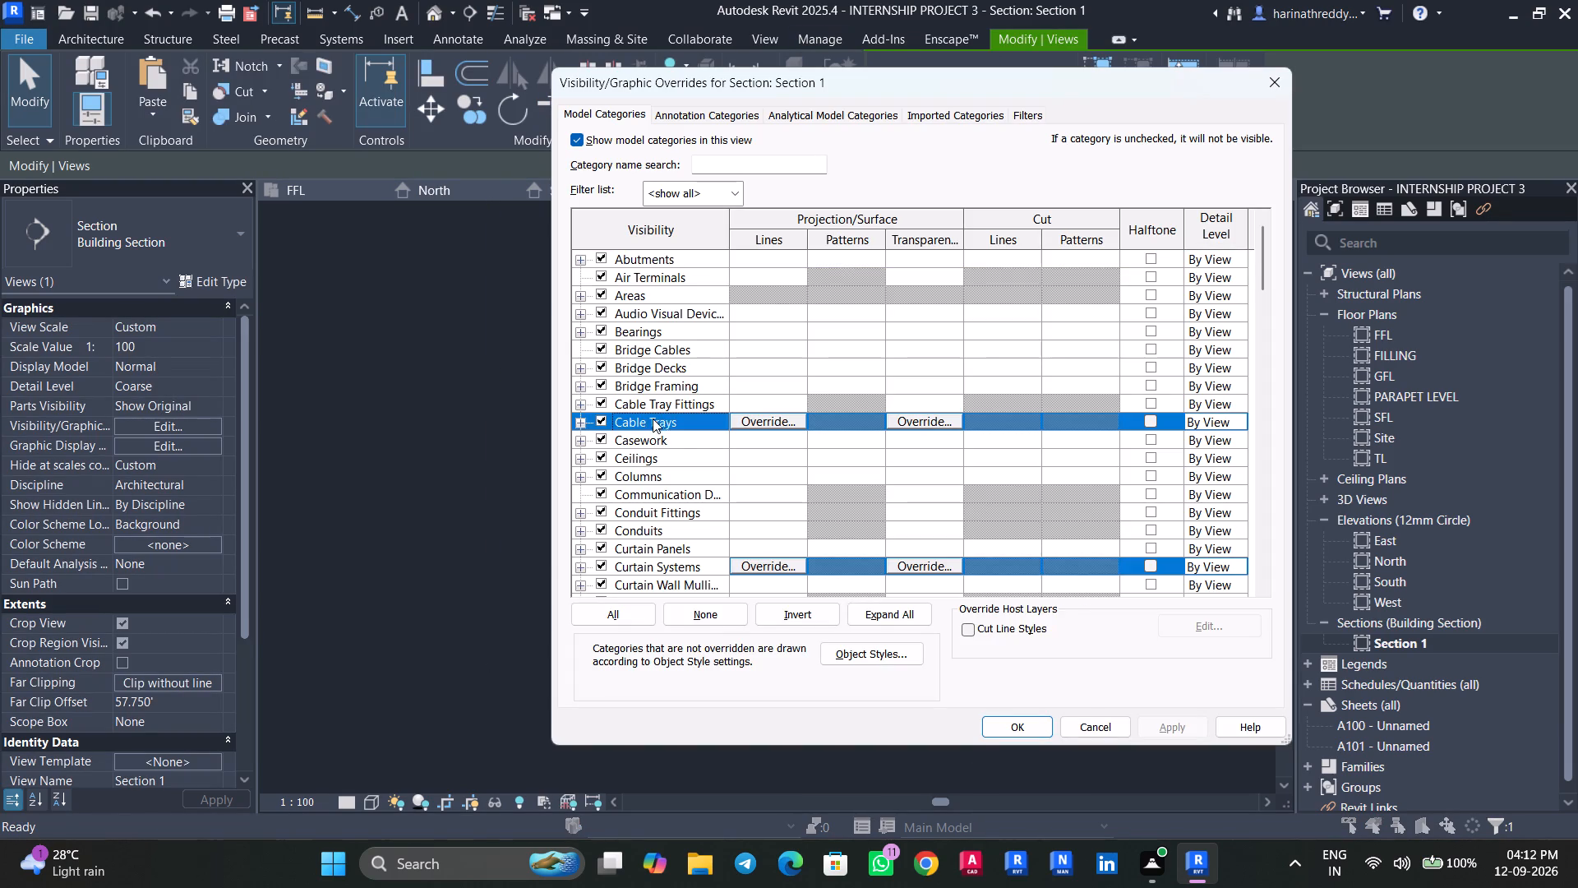
{"action": "scroll", "coordinate": [675, 528], "scroll_direction": "down", "scroll_amount": 7}
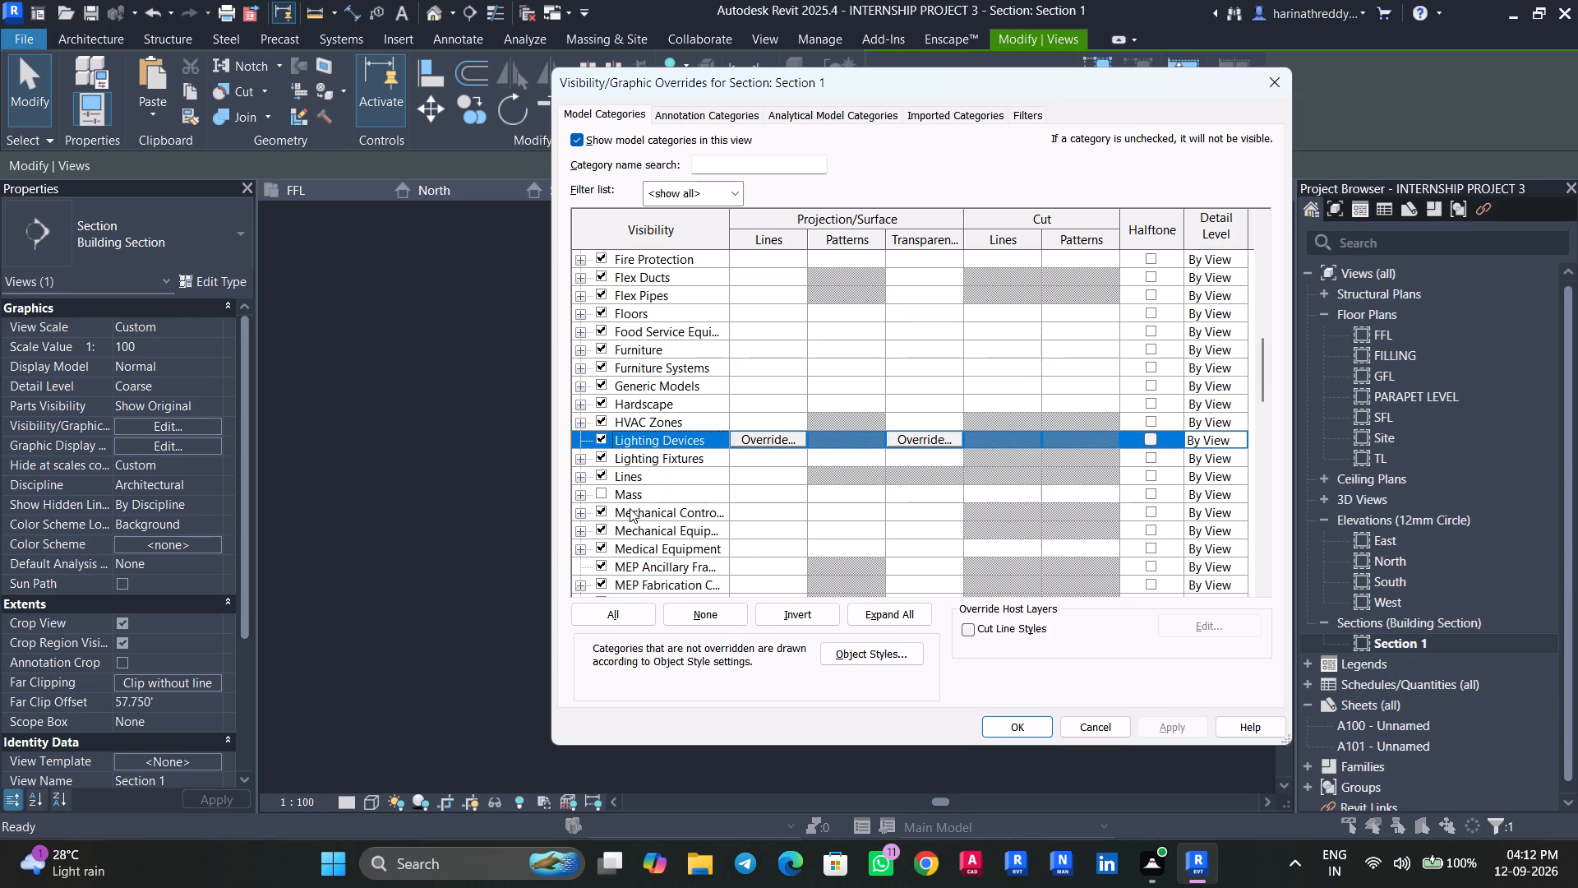
{"action": "left_click", "coordinate": [664, 111]}
{"action": "left_click", "coordinate": [650, 376]}
{"action": "key", "text": "l"}
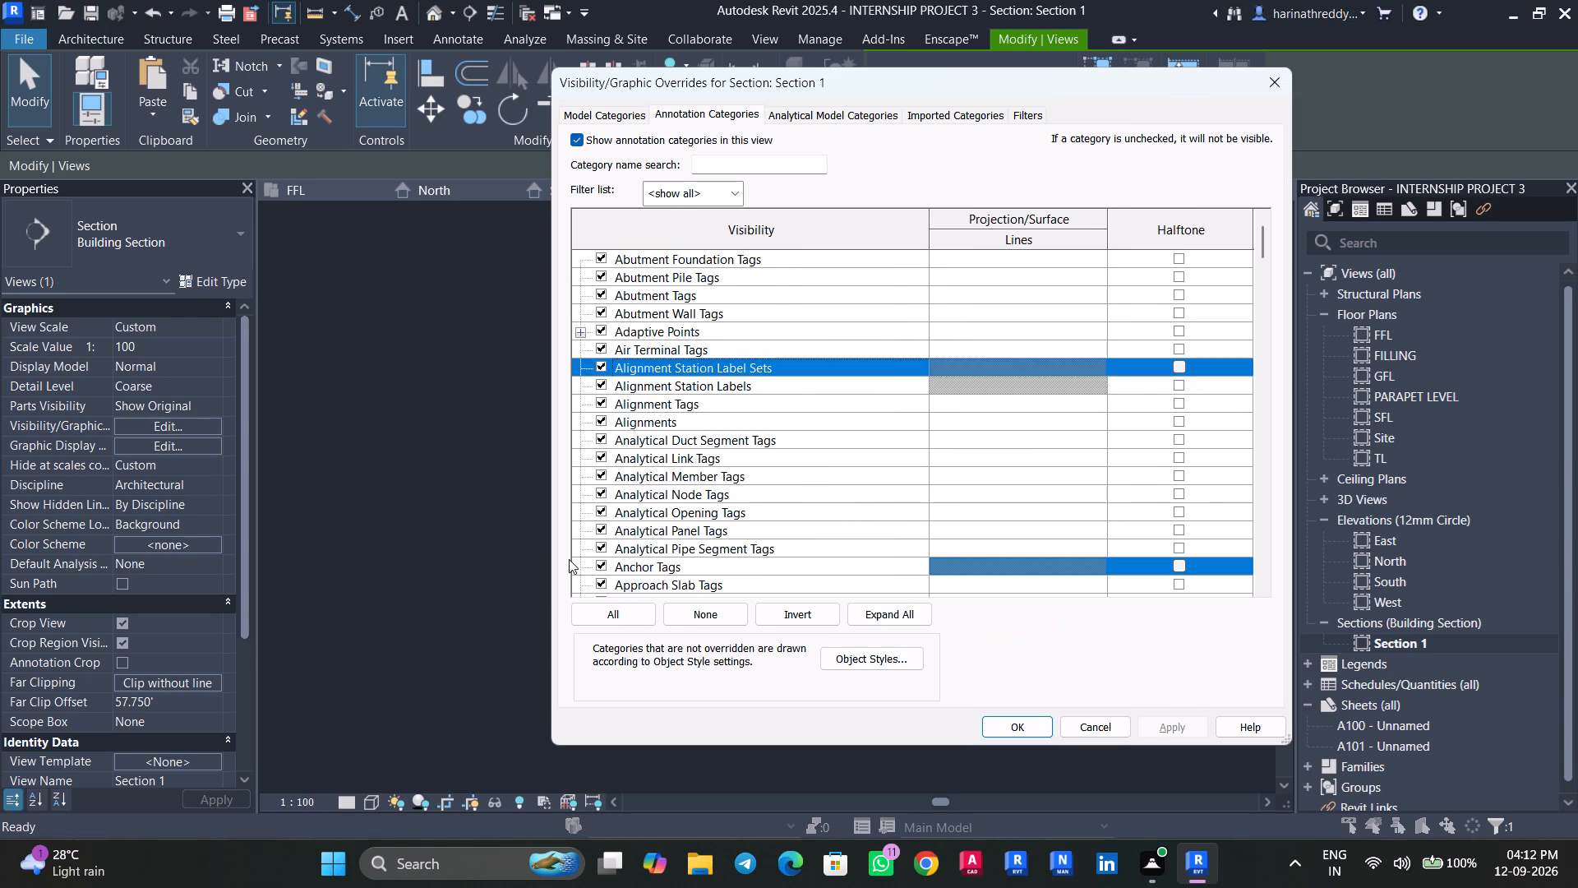
{"action": "left_click", "coordinate": [605, 562]}
{"action": "left_click", "coordinate": [1146, 721]}
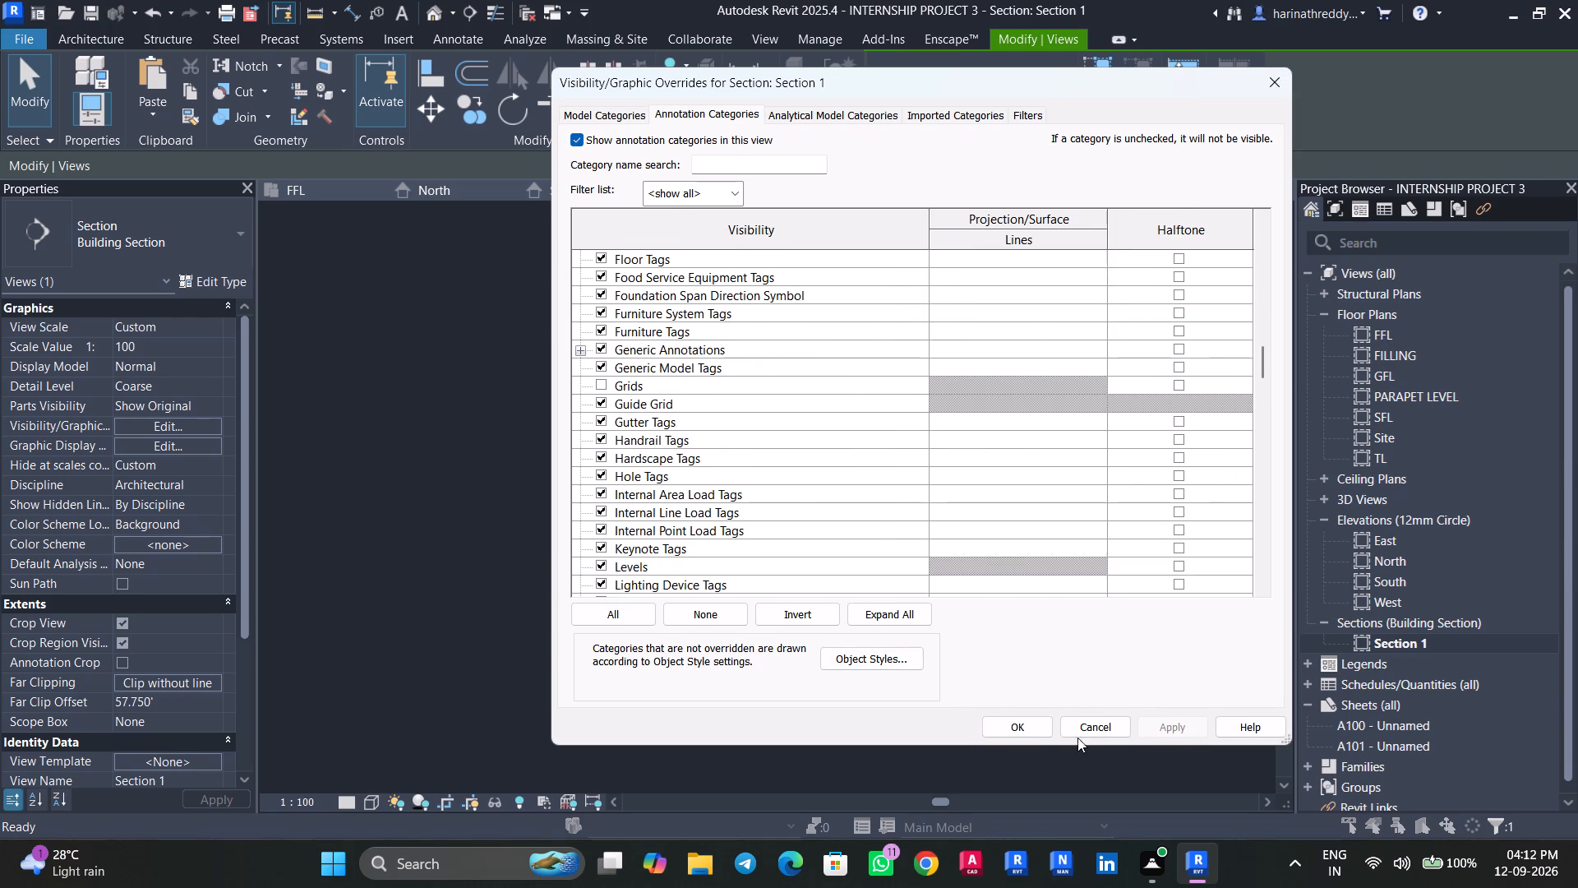
{"action": "left_click", "coordinate": [1040, 738]}
{"action": "left_click", "coordinate": [1004, 724]}
{"action": "key", "text": "Escape"}
{"action": "key", "text": "Escape"}
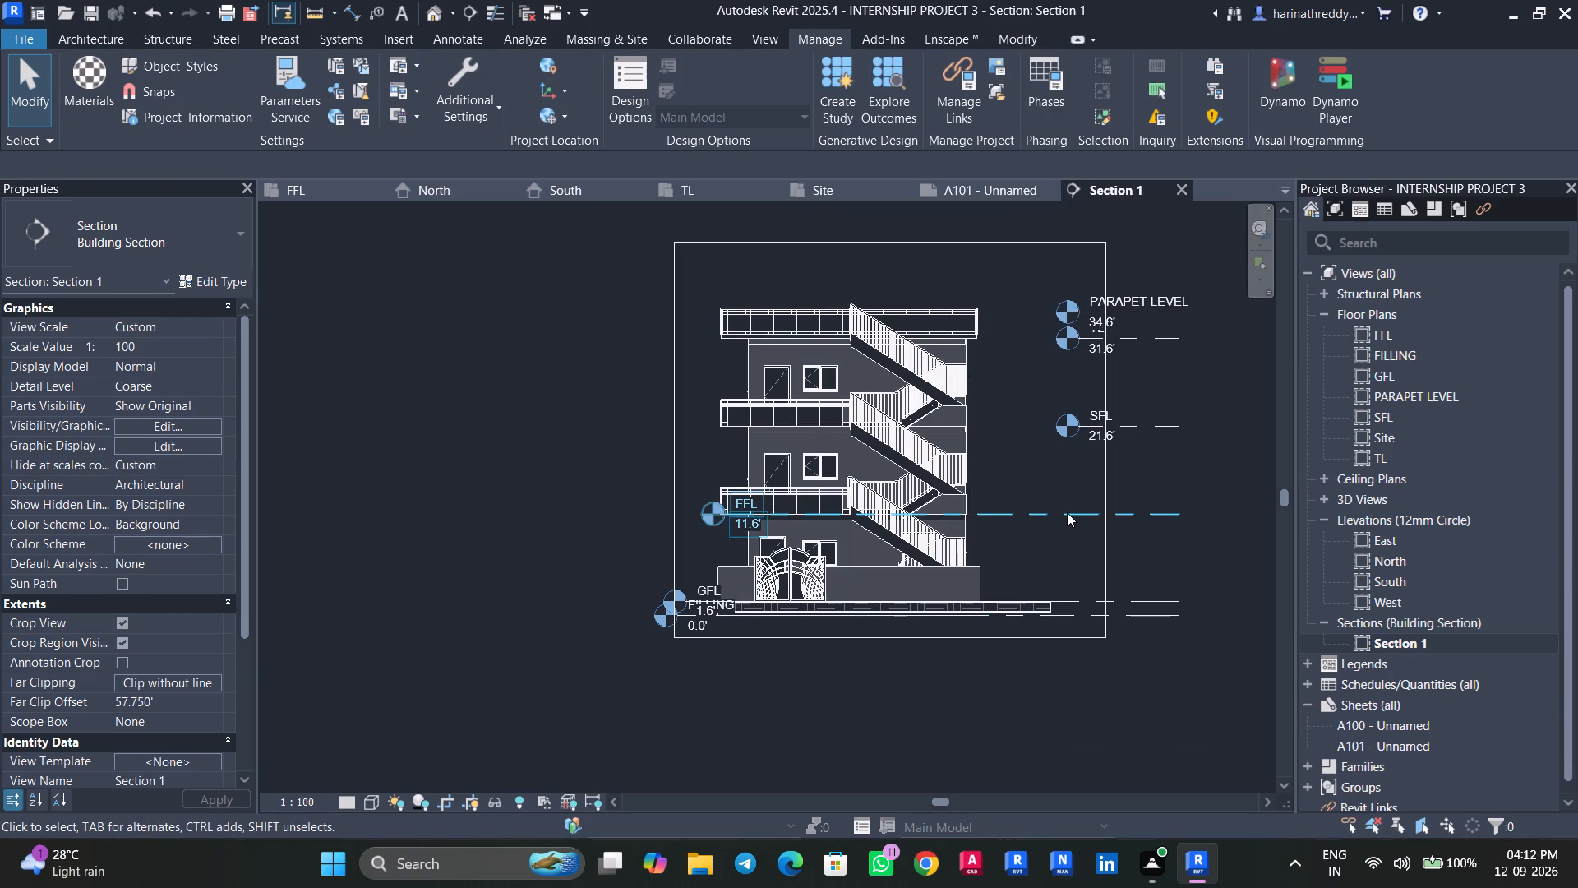
Extend the head end of the FFL level line outward, clear of the building's left side and beyond the crop edge.
{"action": "left_click", "coordinate": [1067, 512]}
{"action": "scroll", "coordinate": [639, 539], "scroll_direction": "up", "scroll_amount": 5}
{"action": "left_click_drag", "start_coordinate": [795, 497], "coordinate": [626, 501]}
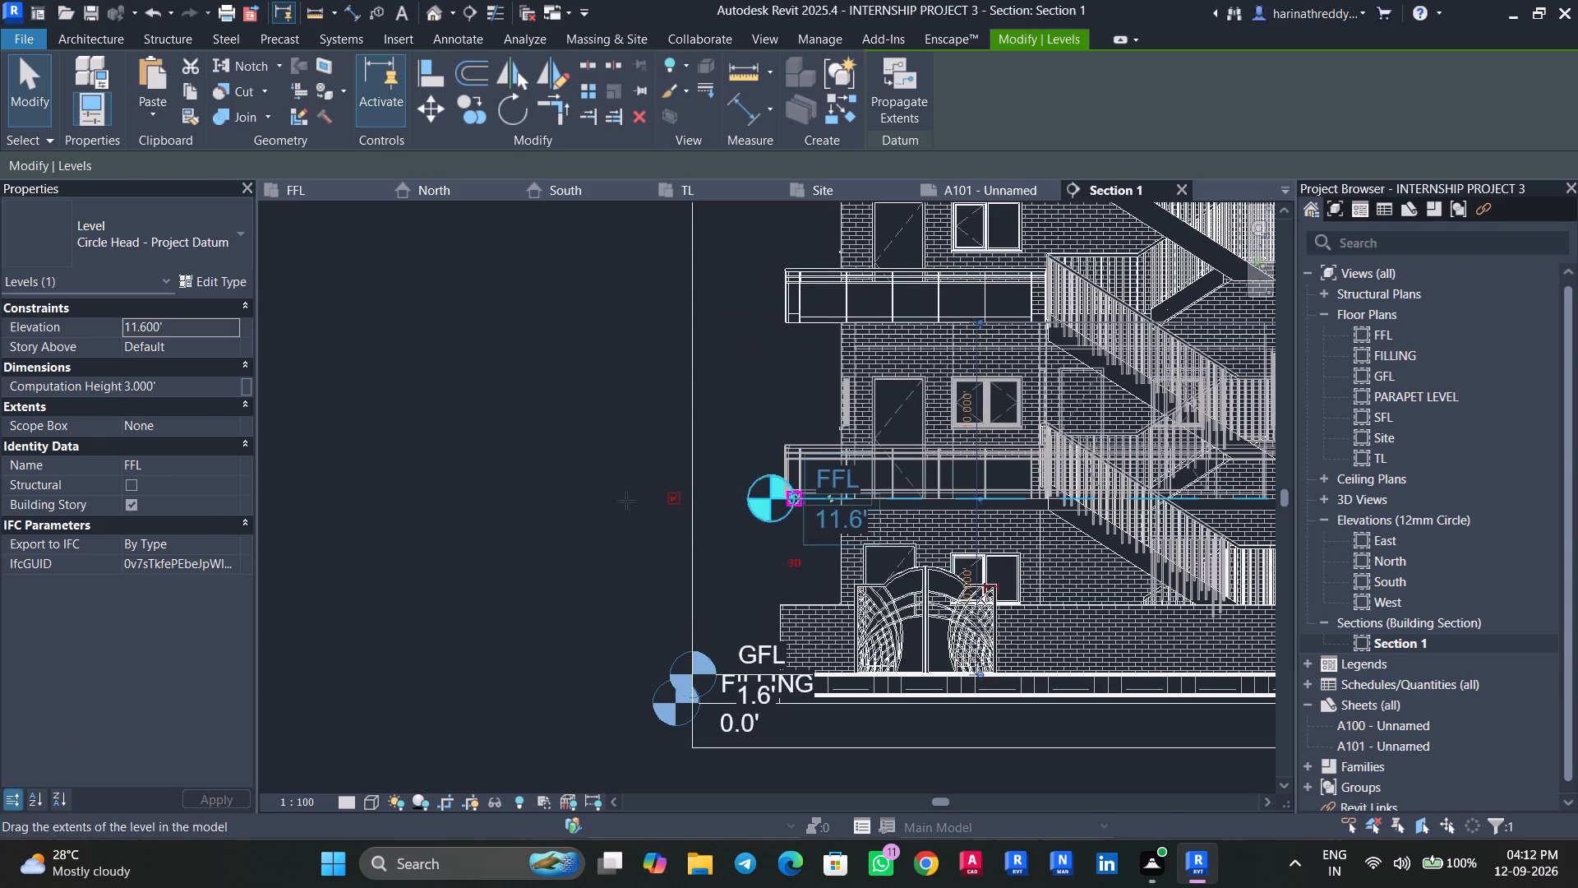
{"action": "left_click_drag", "start_coordinate": [626, 501], "coordinate": [643, 502]}
{"action": "key", "text": "Escape"}
{"action": "left_click", "coordinate": [713, 675]}
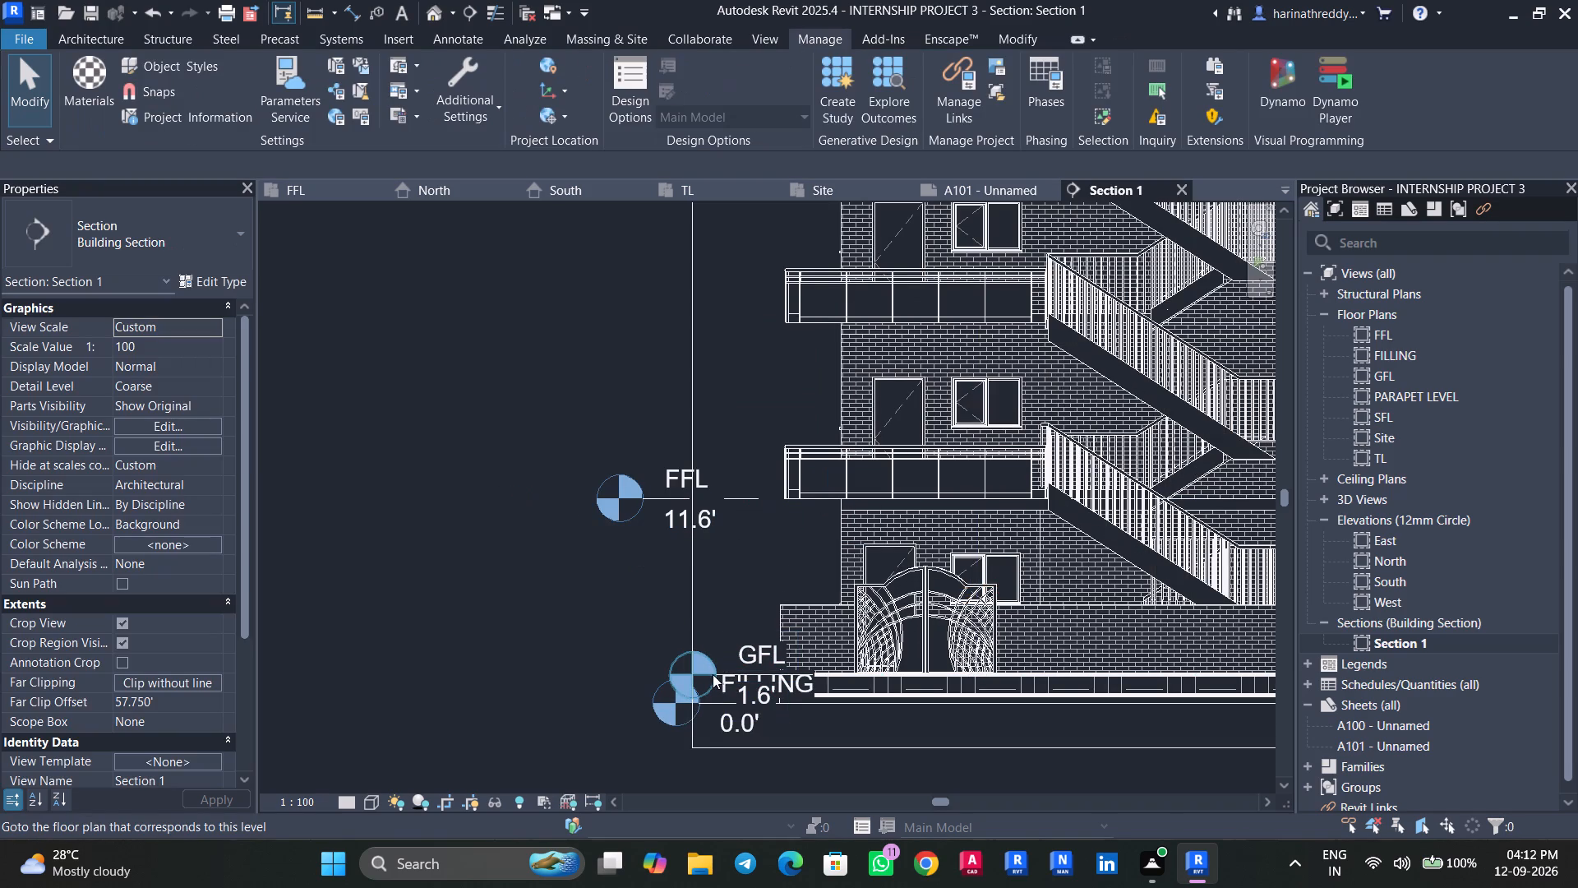
Stretch the locked heads of the SFL, TL and PARAPET LEVEL lines across the building to align with the FFL head.
{"action": "scroll", "coordinate": [651, 635], "scroll_direction": "down", "scroll_amount": 7}
{"action": "middle_click_drag", "start_coordinate": [658, 625], "coordinate": [567, 629]}
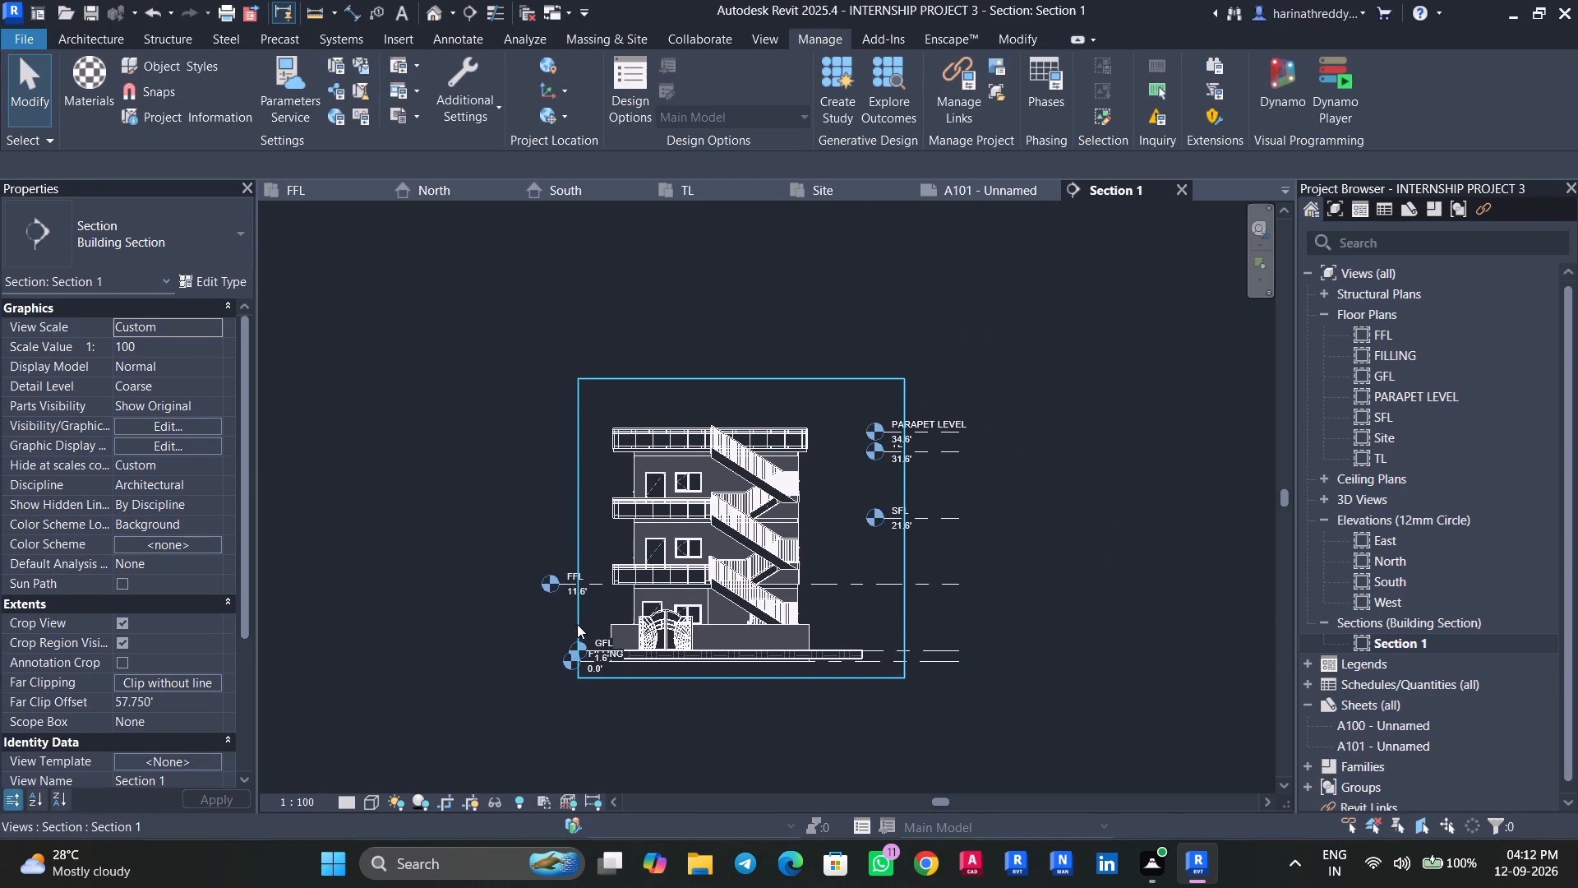
{"action": "left_click", "coordinate": [948, 517]}
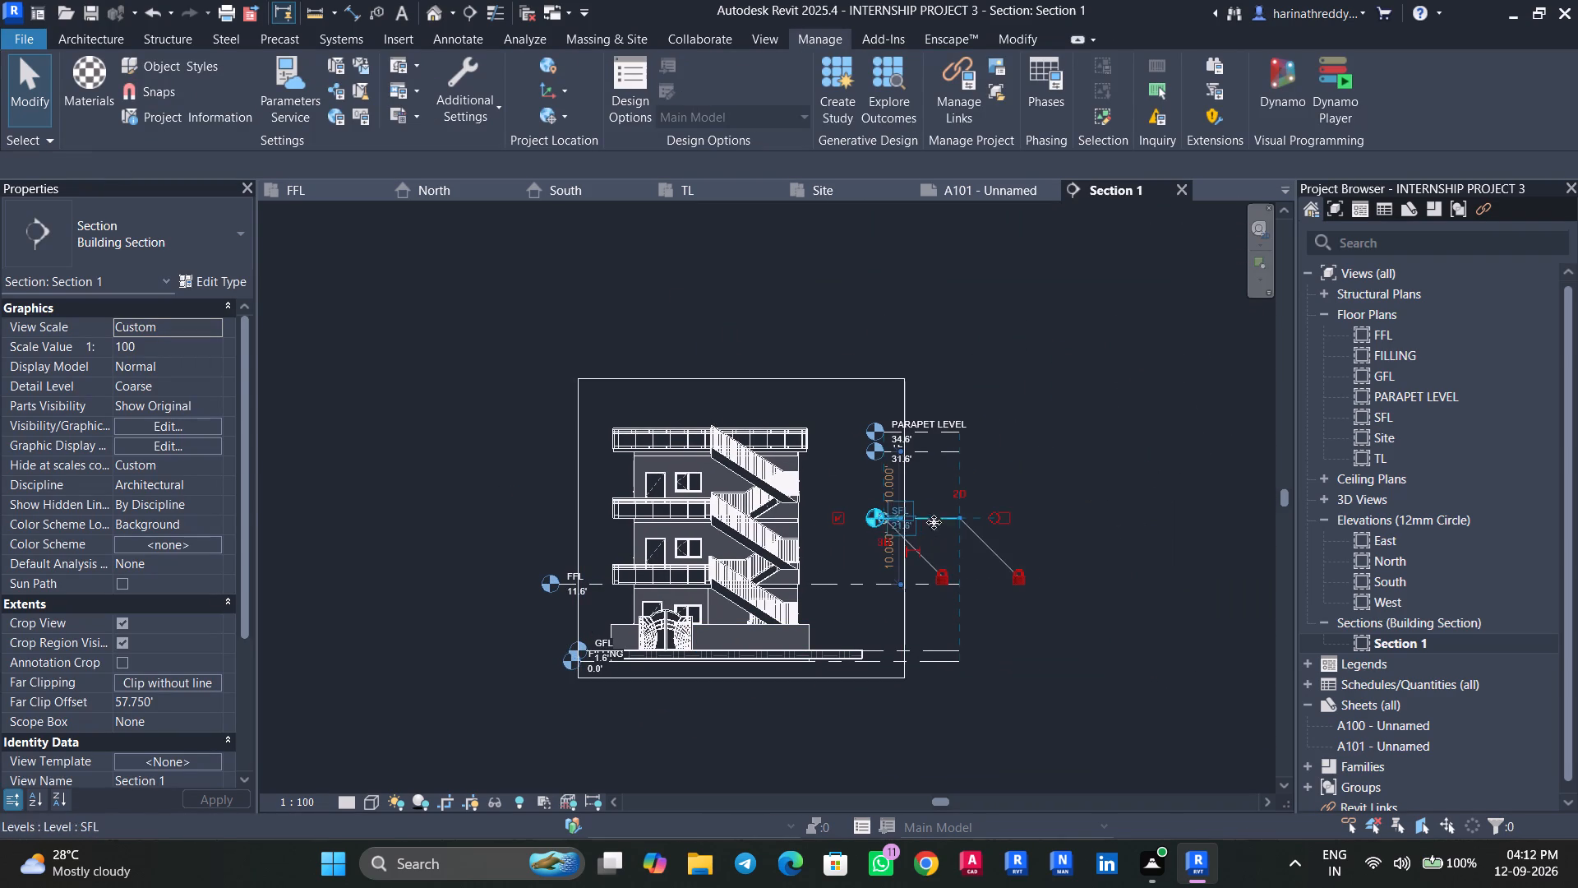
{"action": "left_click_drag", "start_coordinate": [886, 517], "coordinate": [686, 516]}
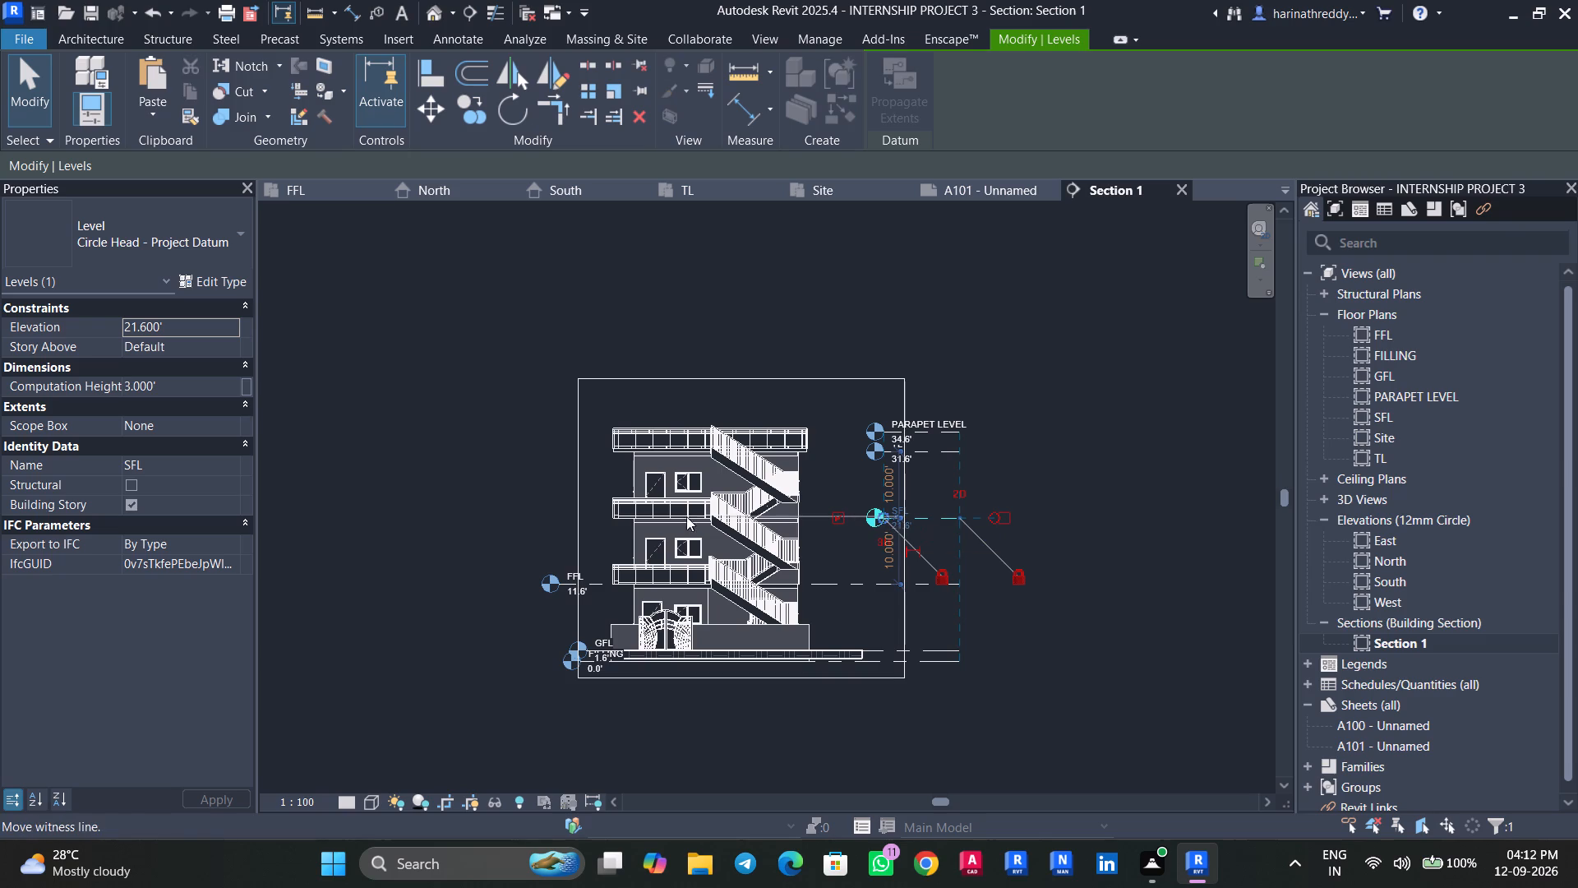
{"action": "left_click_drag", "start_coordinate": [686, 516], "coordinate": [635, 516]}
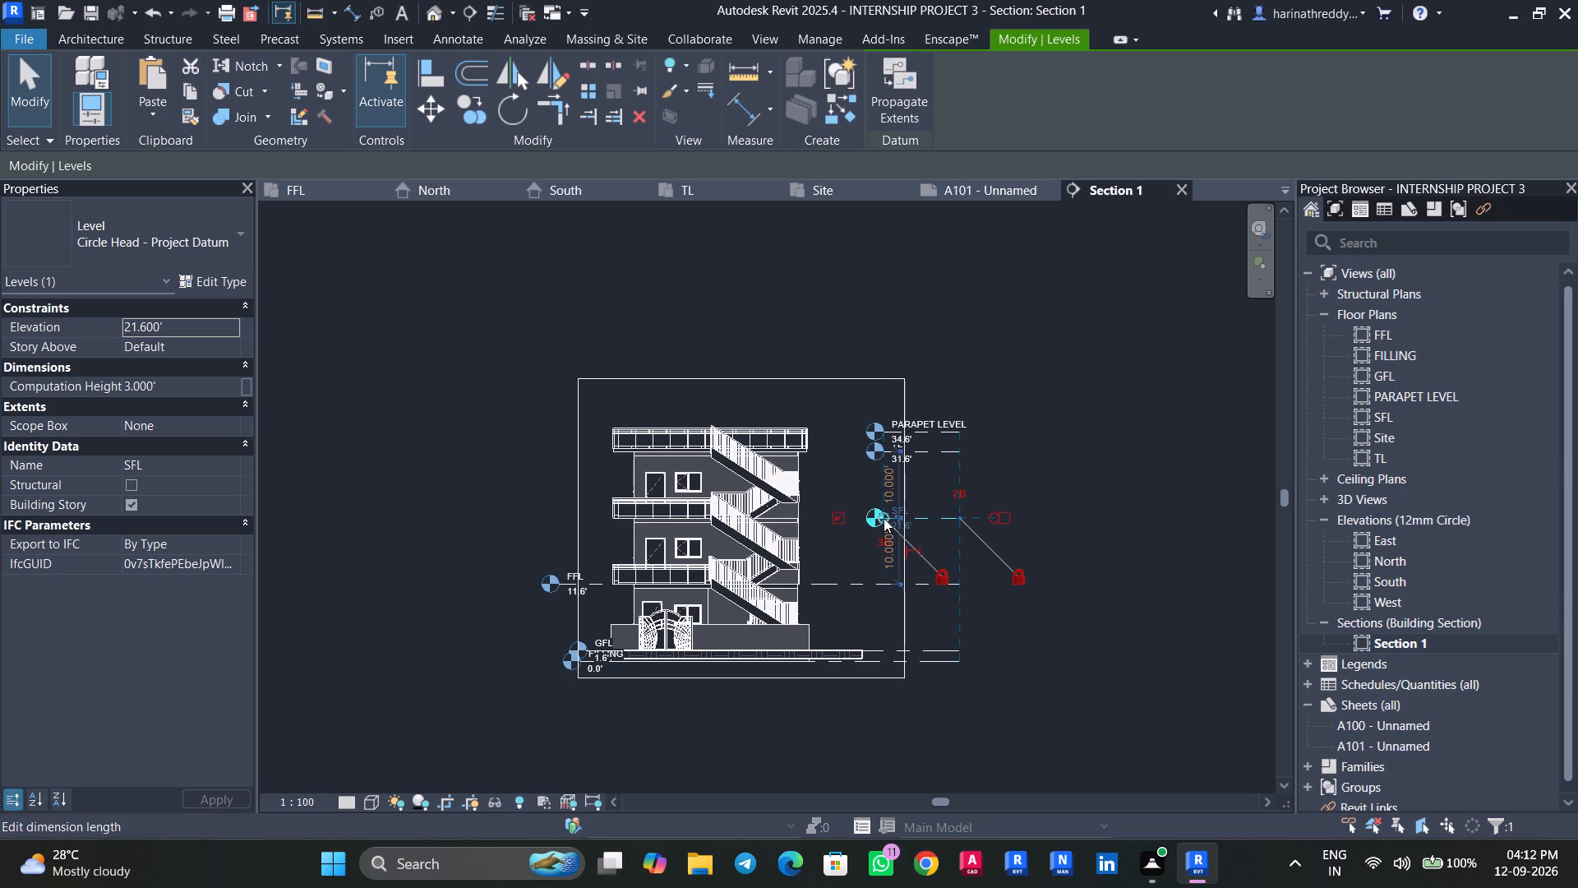
{"action": "left_click_drag", "start_coordinate": [883, 516], "coordinate": [553, 522]}
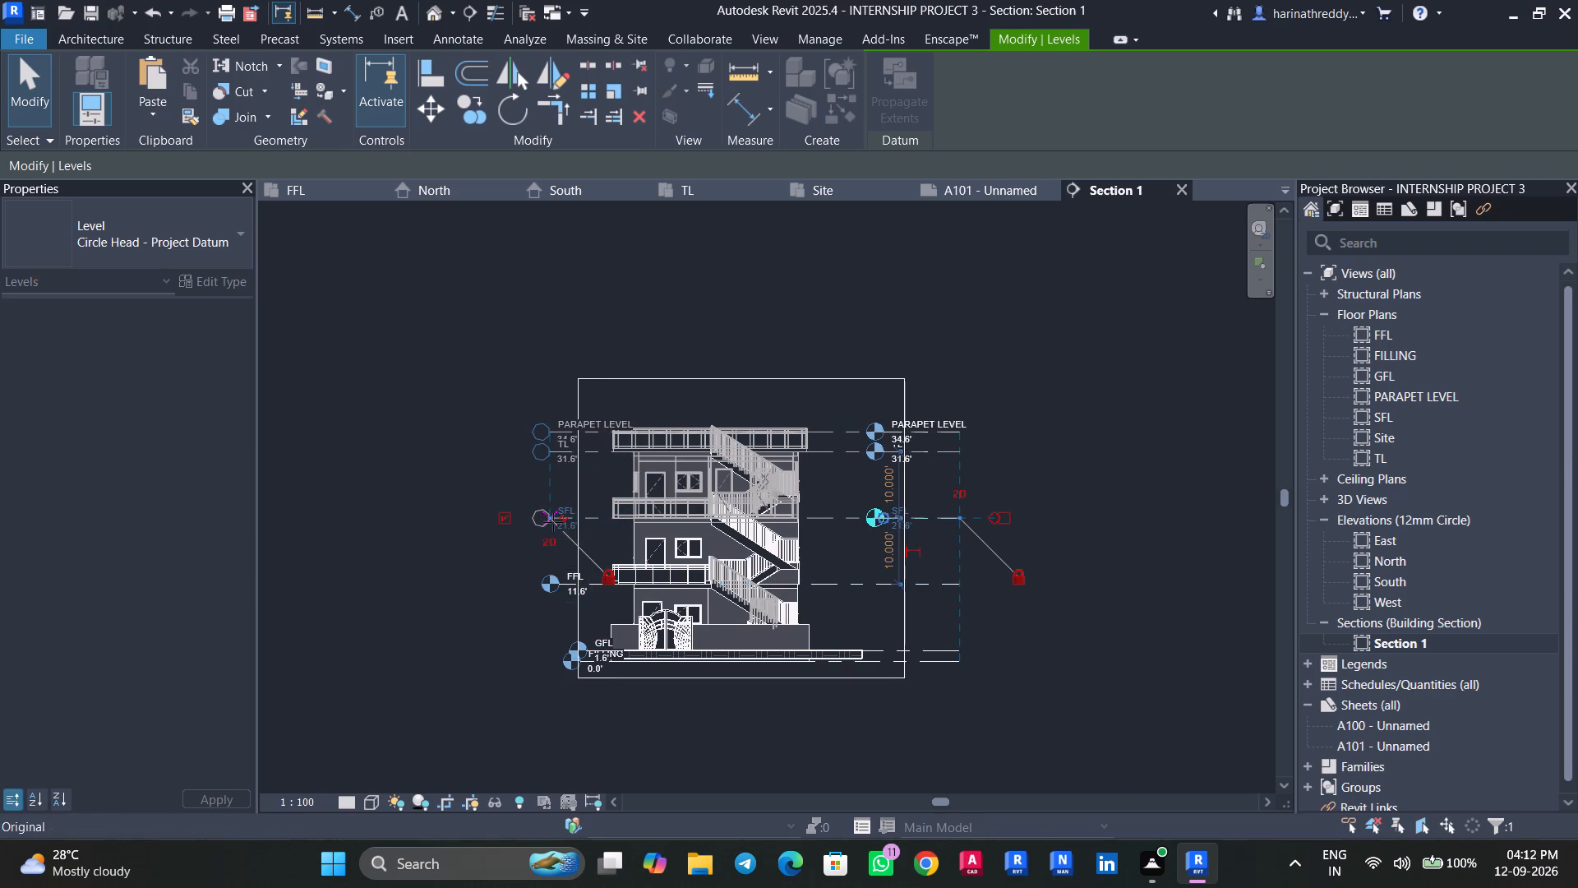
{"action": "left_click_drag", "start_coordinate": [553, 522], "coordinate": [558, 523]}
{"action": "key", "text": "Escape"}
{"action": "key", "text": "Escape"}
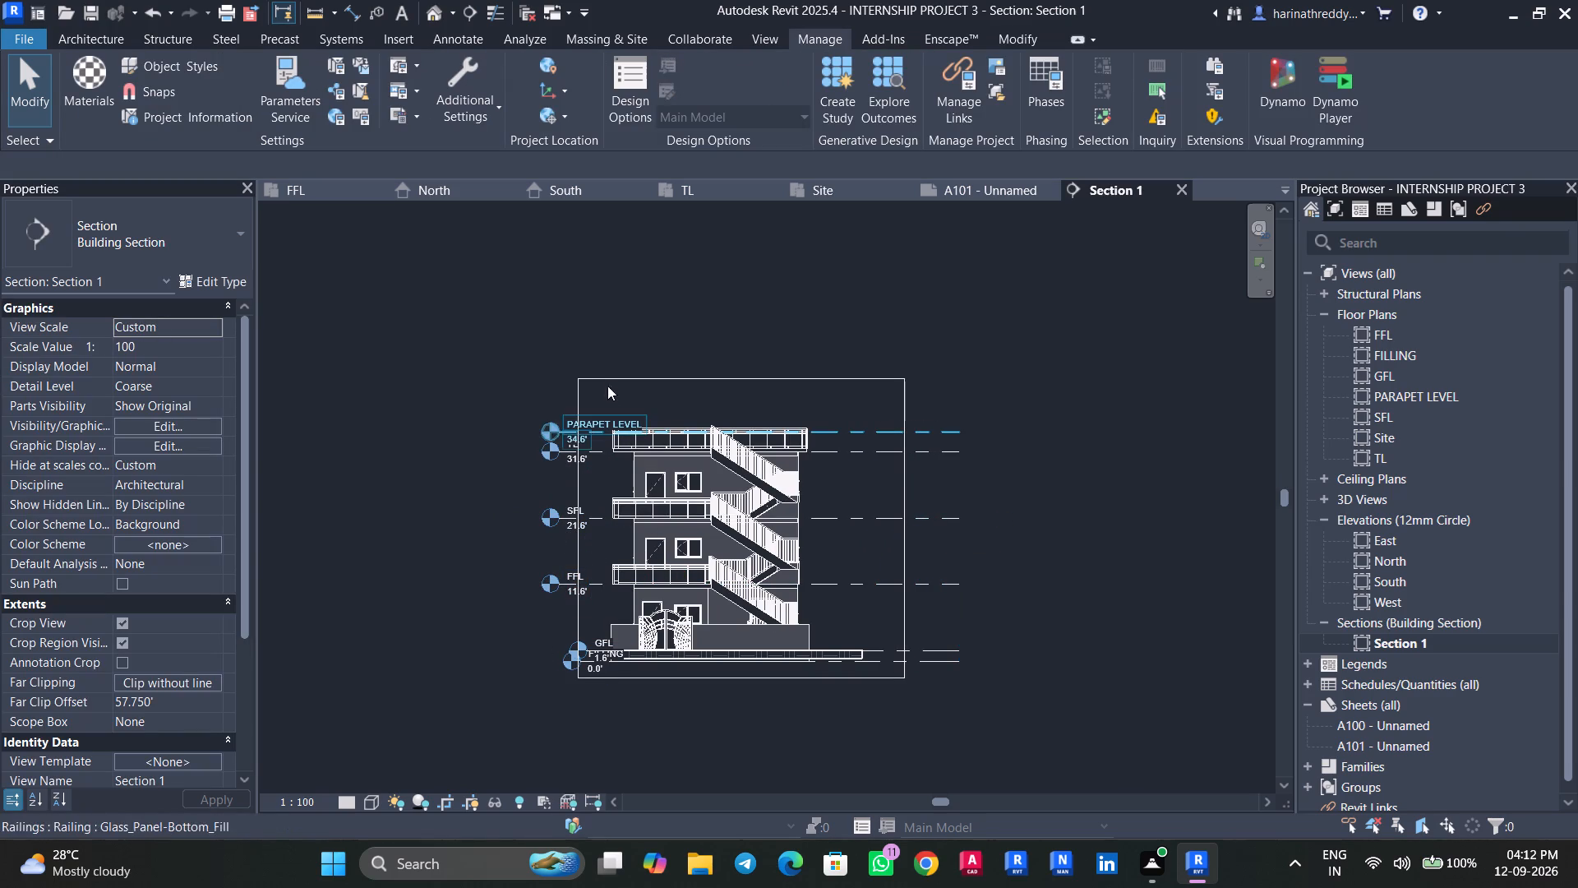
Widen Section 1's crop region on both sides to enclose the level heads and the far ends of the level lines.
{"action": "left_click", "coordinate": [609, 377]}
{"action": "left_click_drag", "start_coordinate": [575, 530], "coordinate": [526, 530]}
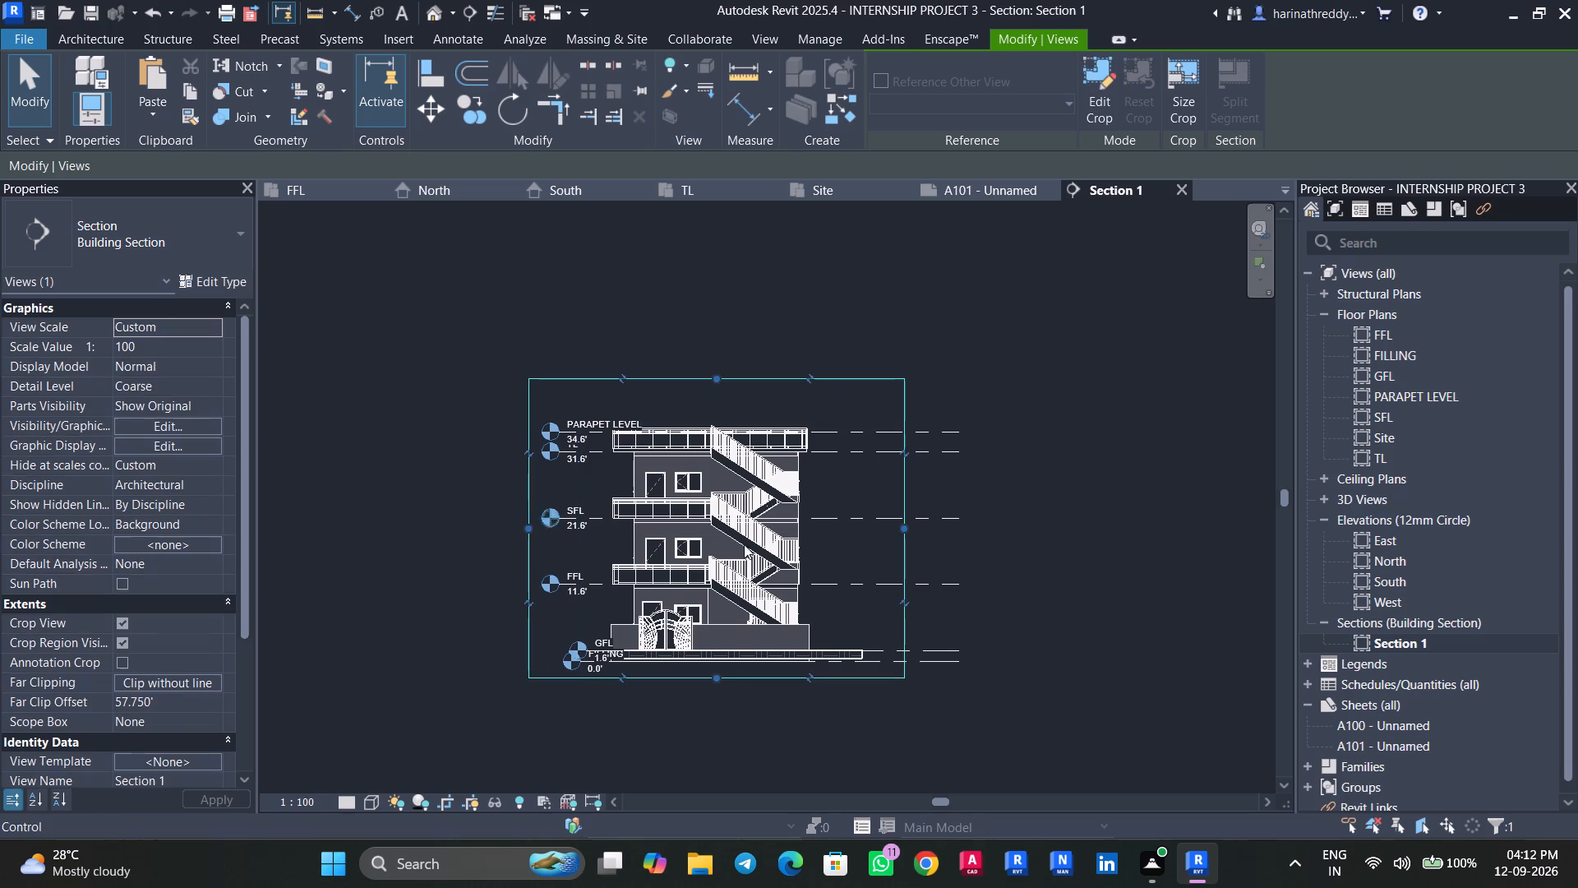
{"action": "left_click_drag", "start_coordinate": [905, 527], "coordinate": [979, 533]}
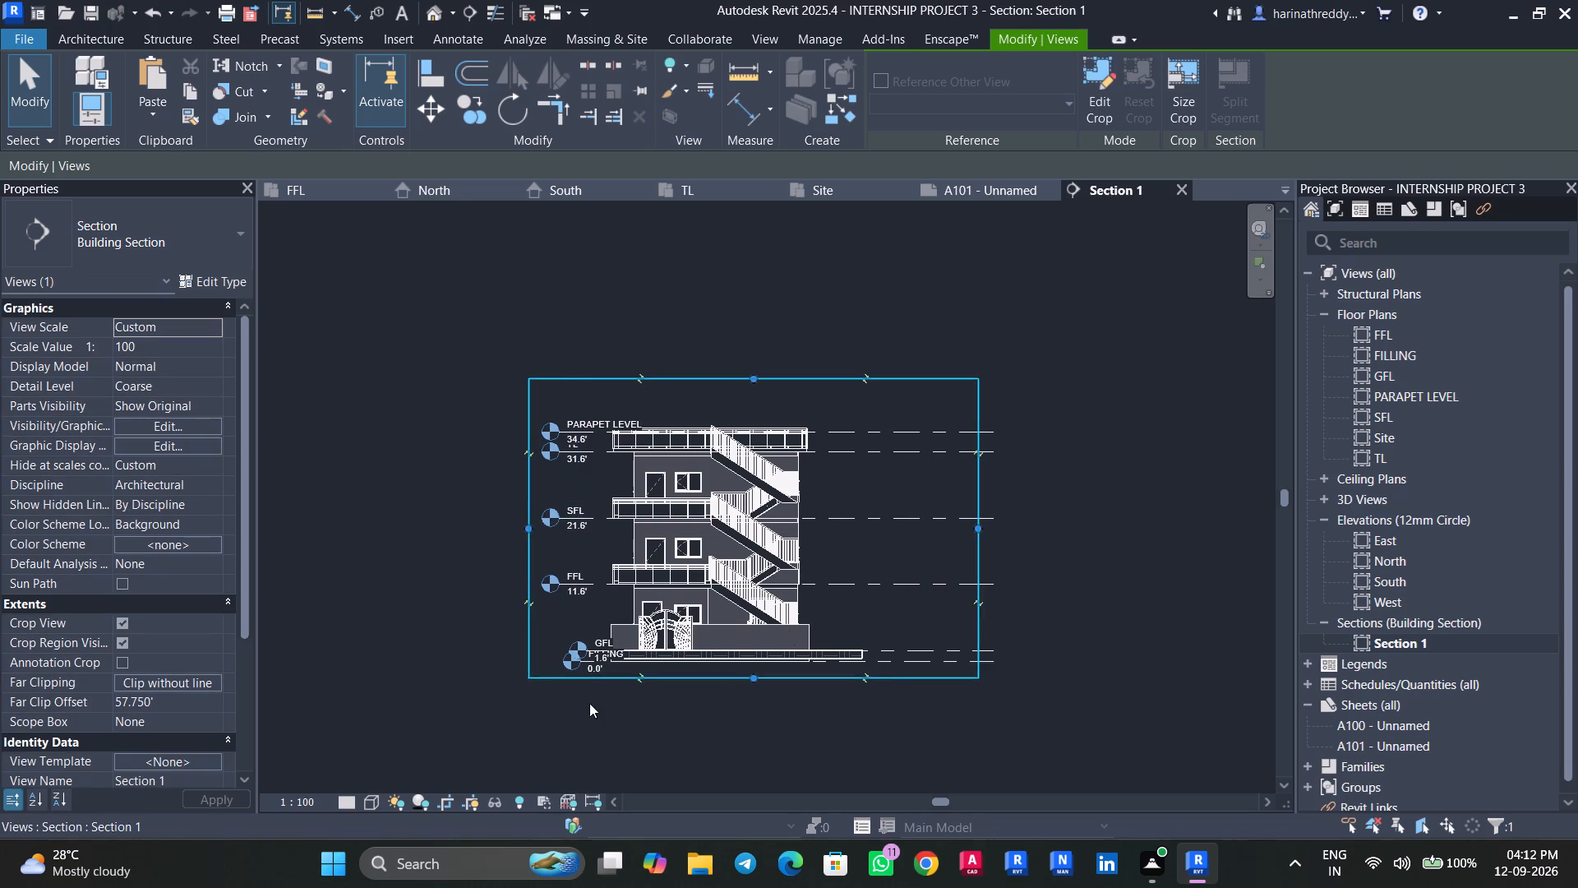
{"action": "scroll", "coordinate": [590, 699], "scroll_direction": "up", "scroll_amount": 8}
{"action": "key", "text": "Escape"}
Add an elbow to the FILLING level line so its head sits below the GFL label.
{"action": "left_click", "coordinate": [571, 626]}
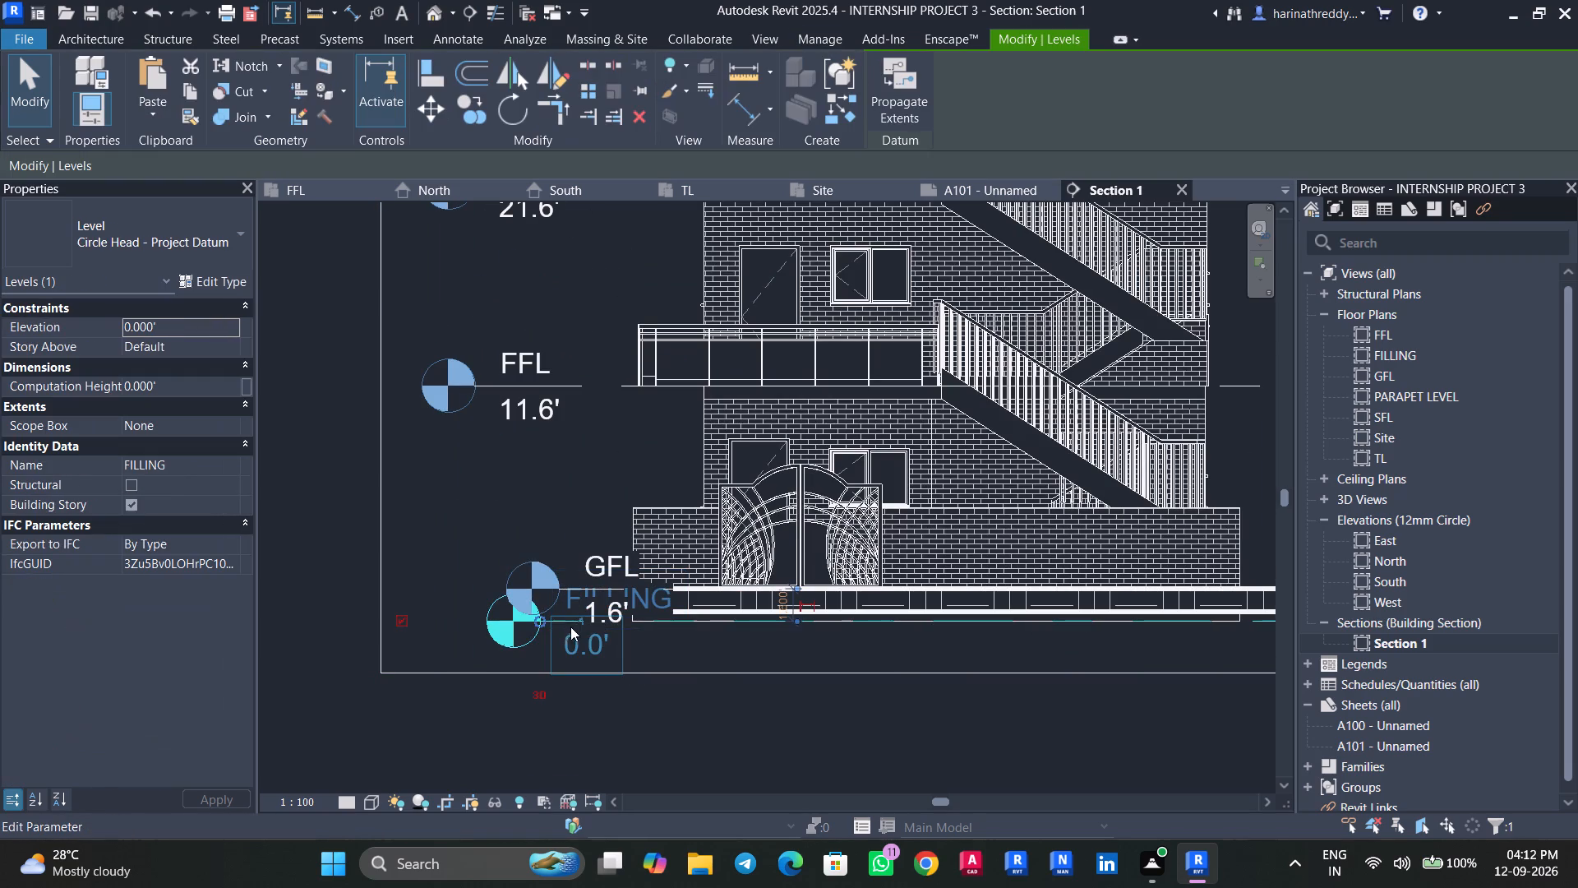
{"action": "left_click", "coordinate": [582, 619]}
Extend the GFL level line so its head aligns with the FFL head above.
{"action": "left_click", "coordinate": [570, 592]}
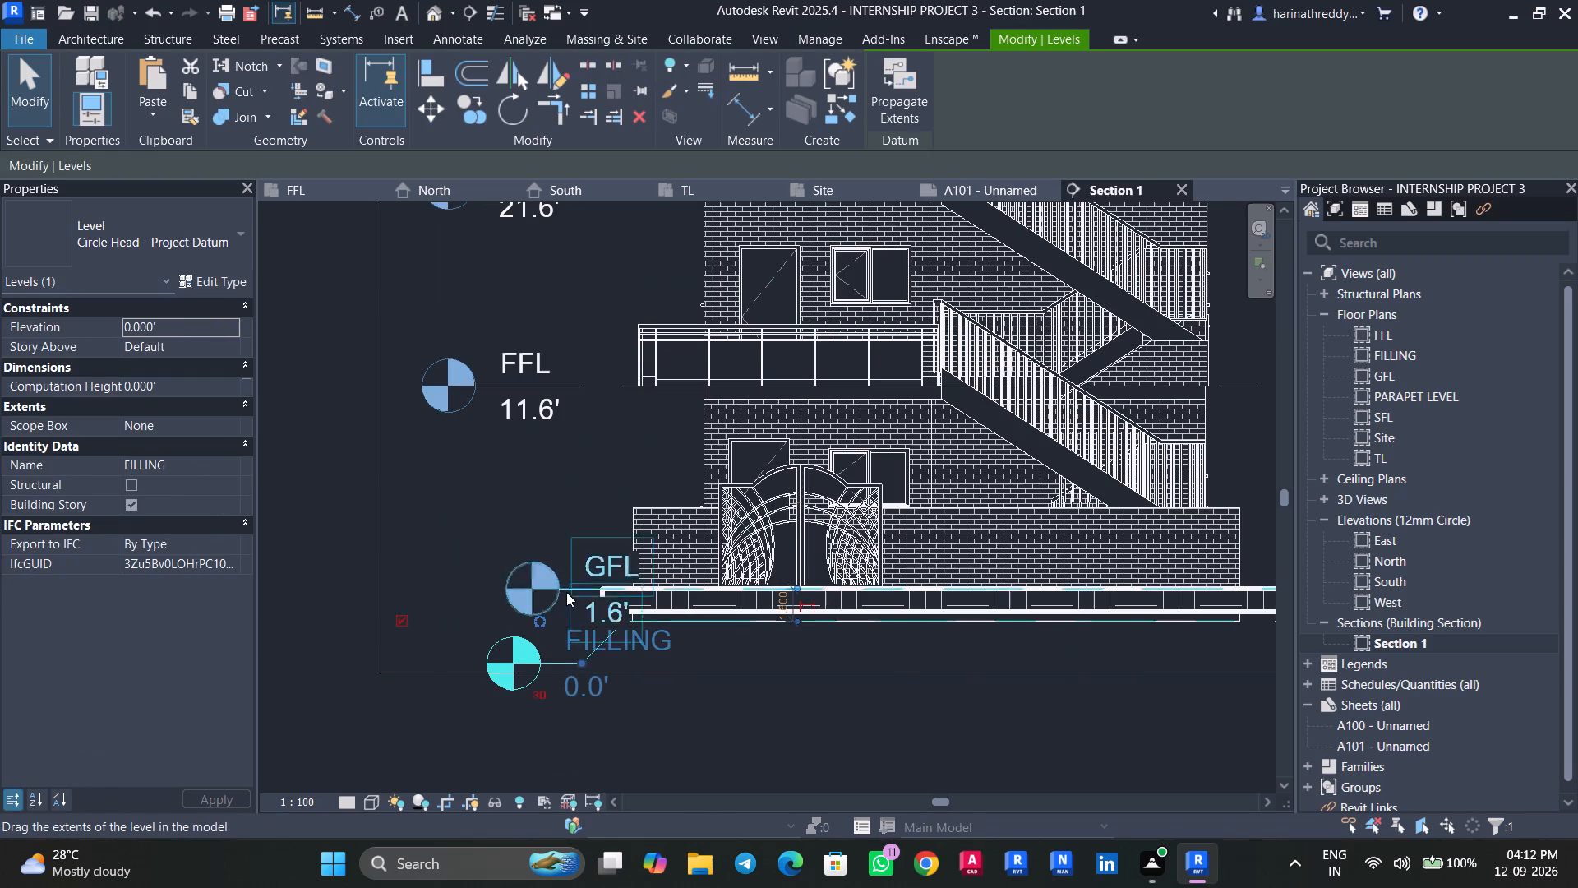
{"action": "left_click_drag", "start_coordinate": [559, 588], "coordinate": [469, 581]}
{"action": "key", "text": "Escape"}
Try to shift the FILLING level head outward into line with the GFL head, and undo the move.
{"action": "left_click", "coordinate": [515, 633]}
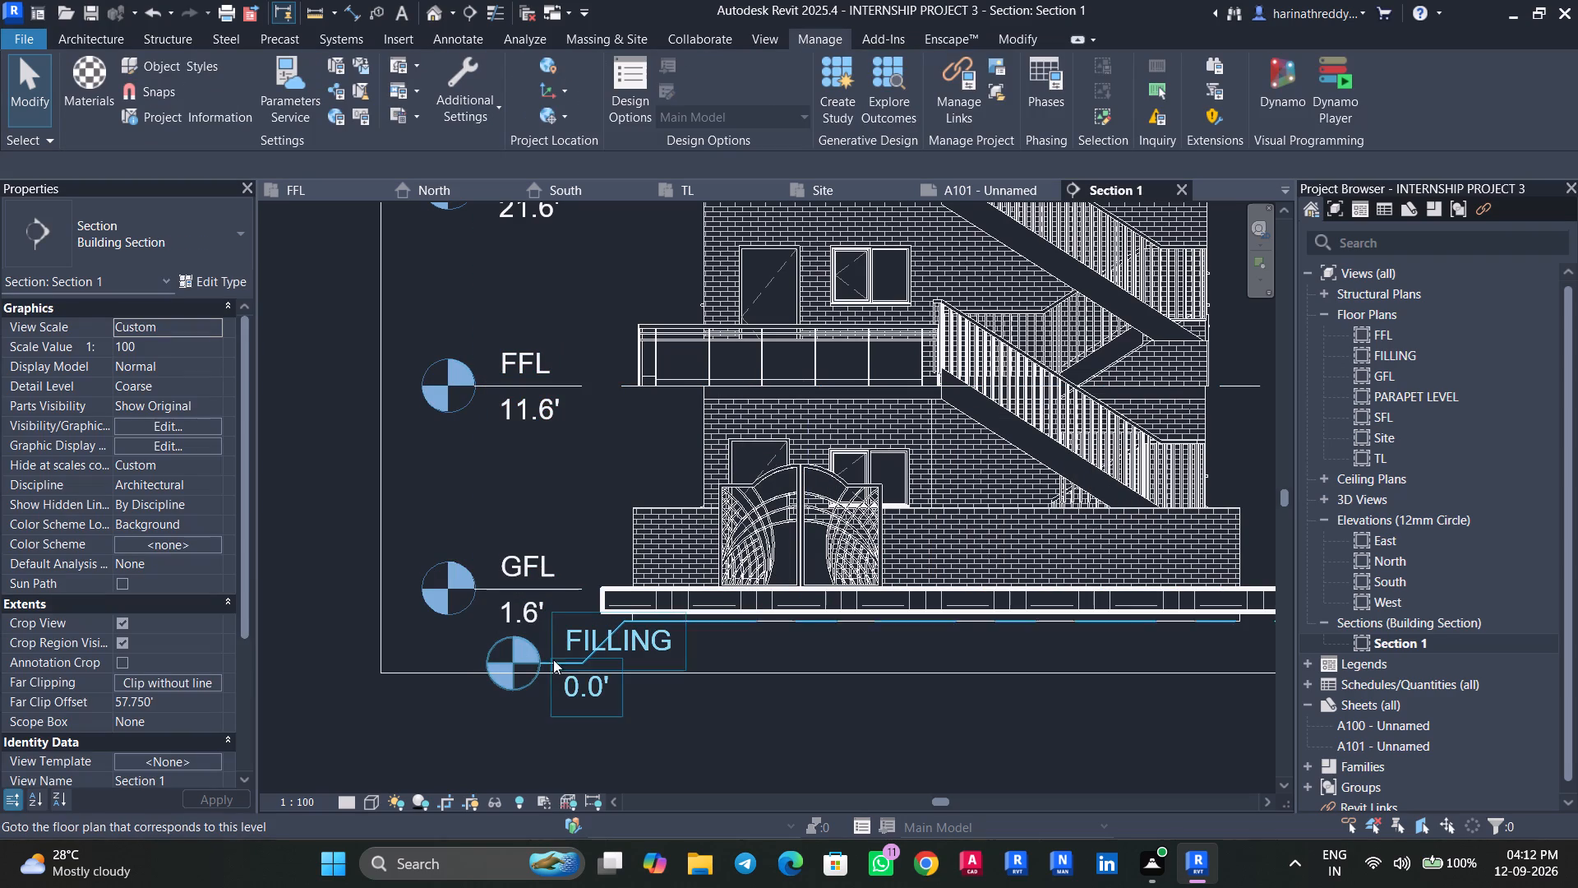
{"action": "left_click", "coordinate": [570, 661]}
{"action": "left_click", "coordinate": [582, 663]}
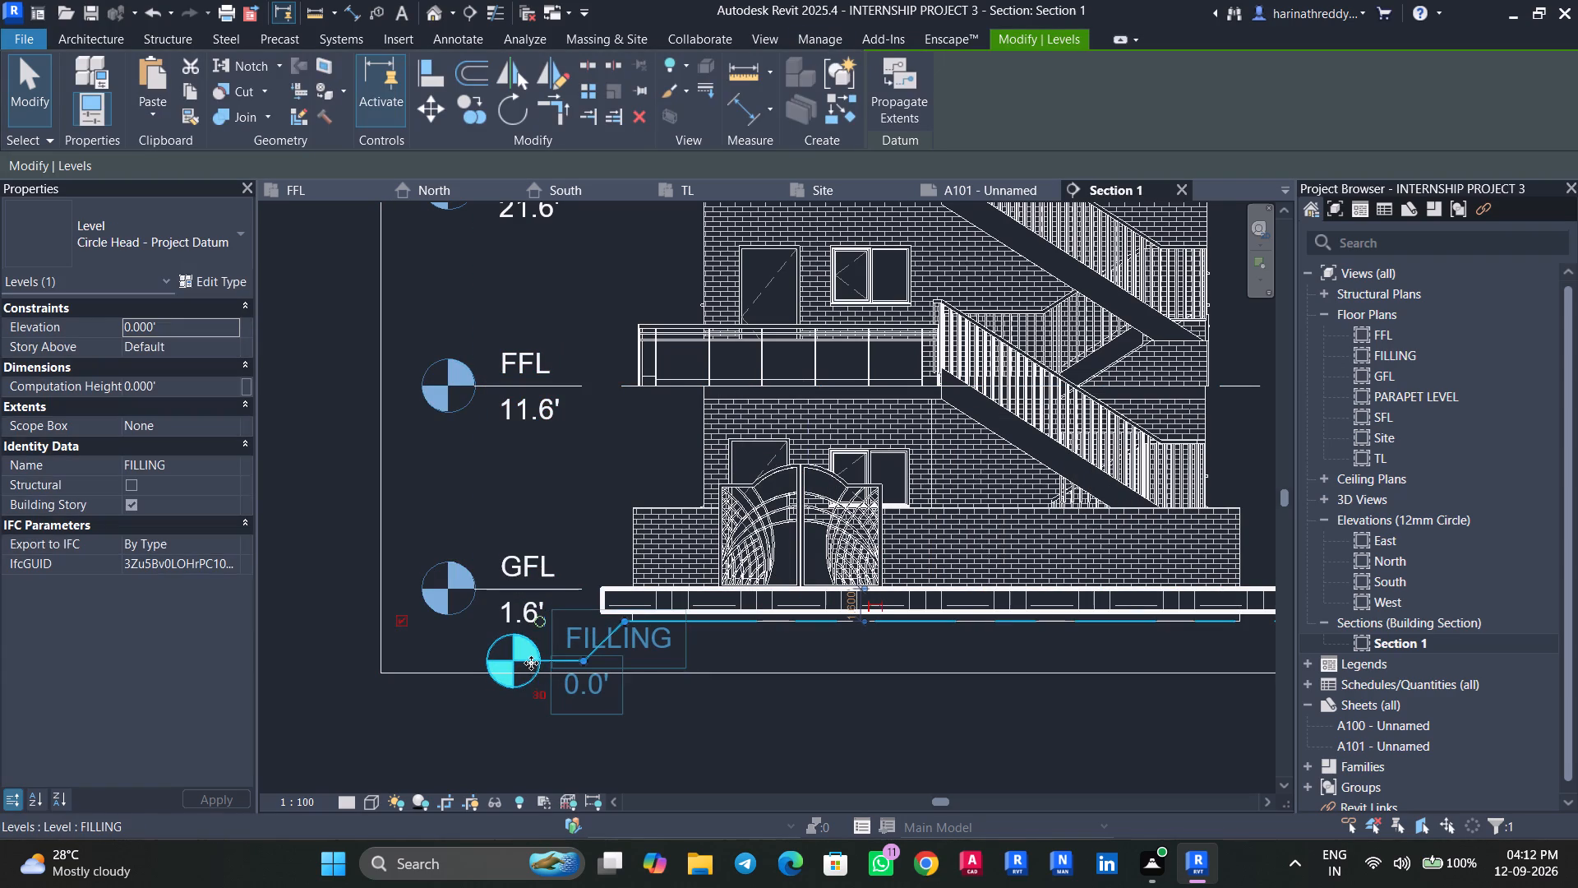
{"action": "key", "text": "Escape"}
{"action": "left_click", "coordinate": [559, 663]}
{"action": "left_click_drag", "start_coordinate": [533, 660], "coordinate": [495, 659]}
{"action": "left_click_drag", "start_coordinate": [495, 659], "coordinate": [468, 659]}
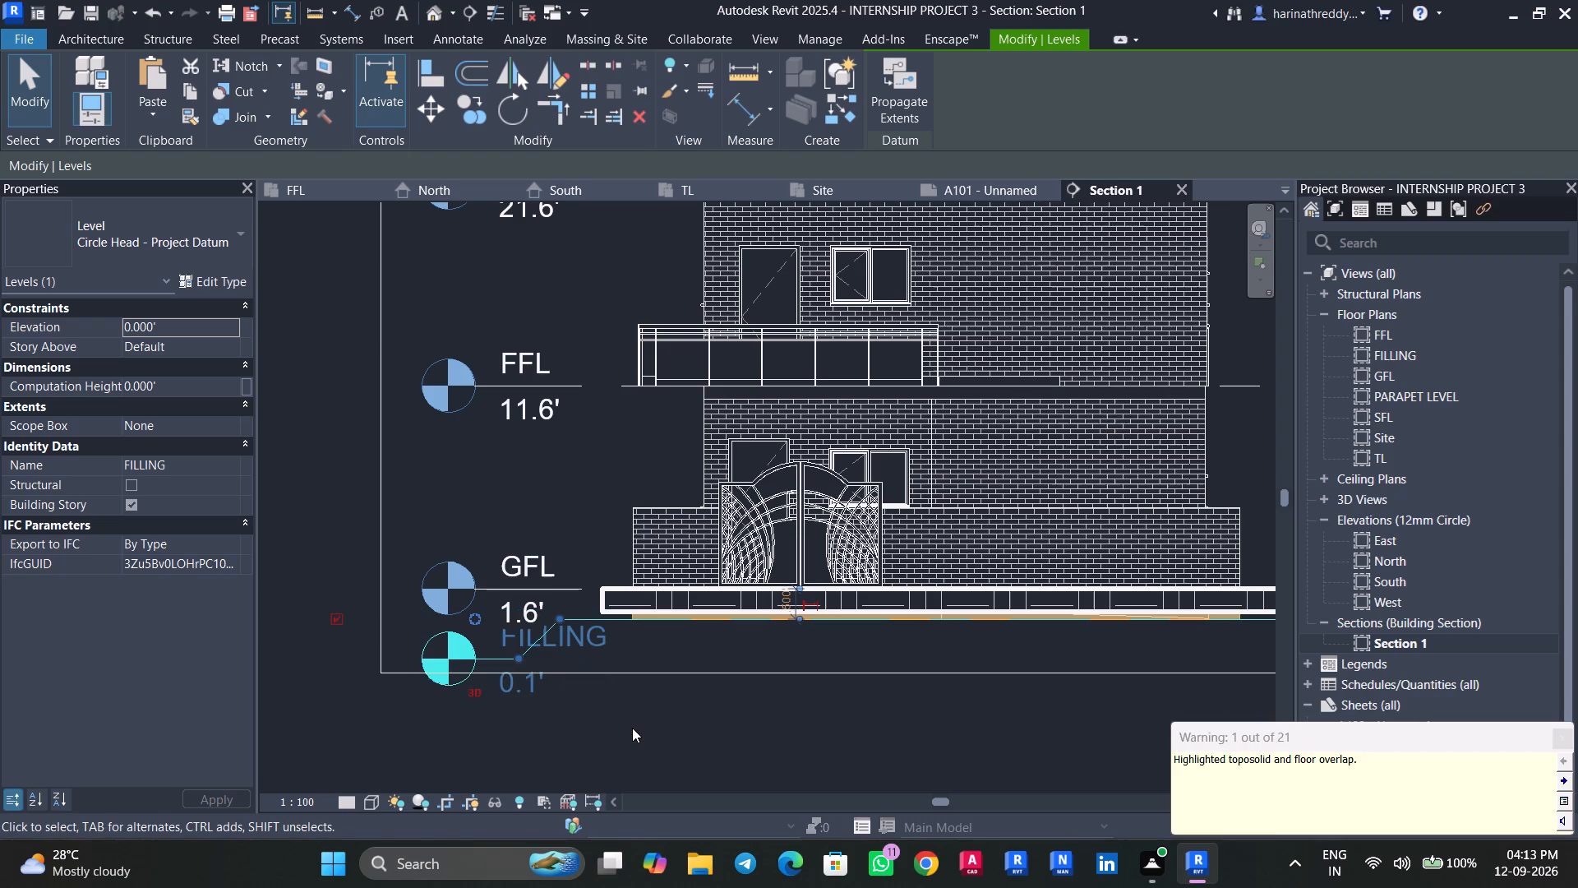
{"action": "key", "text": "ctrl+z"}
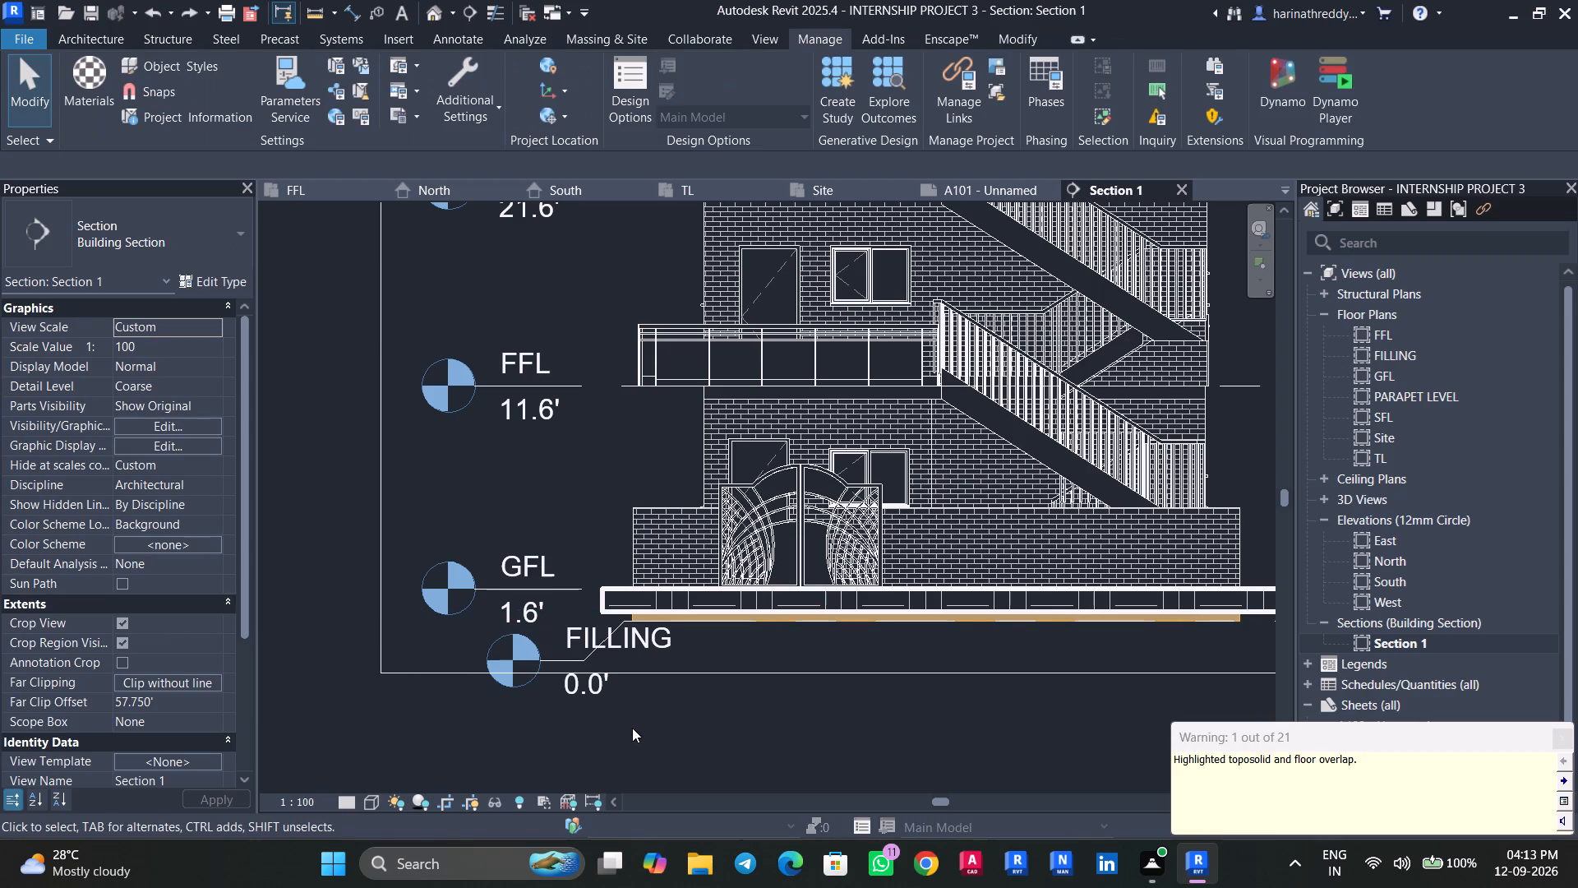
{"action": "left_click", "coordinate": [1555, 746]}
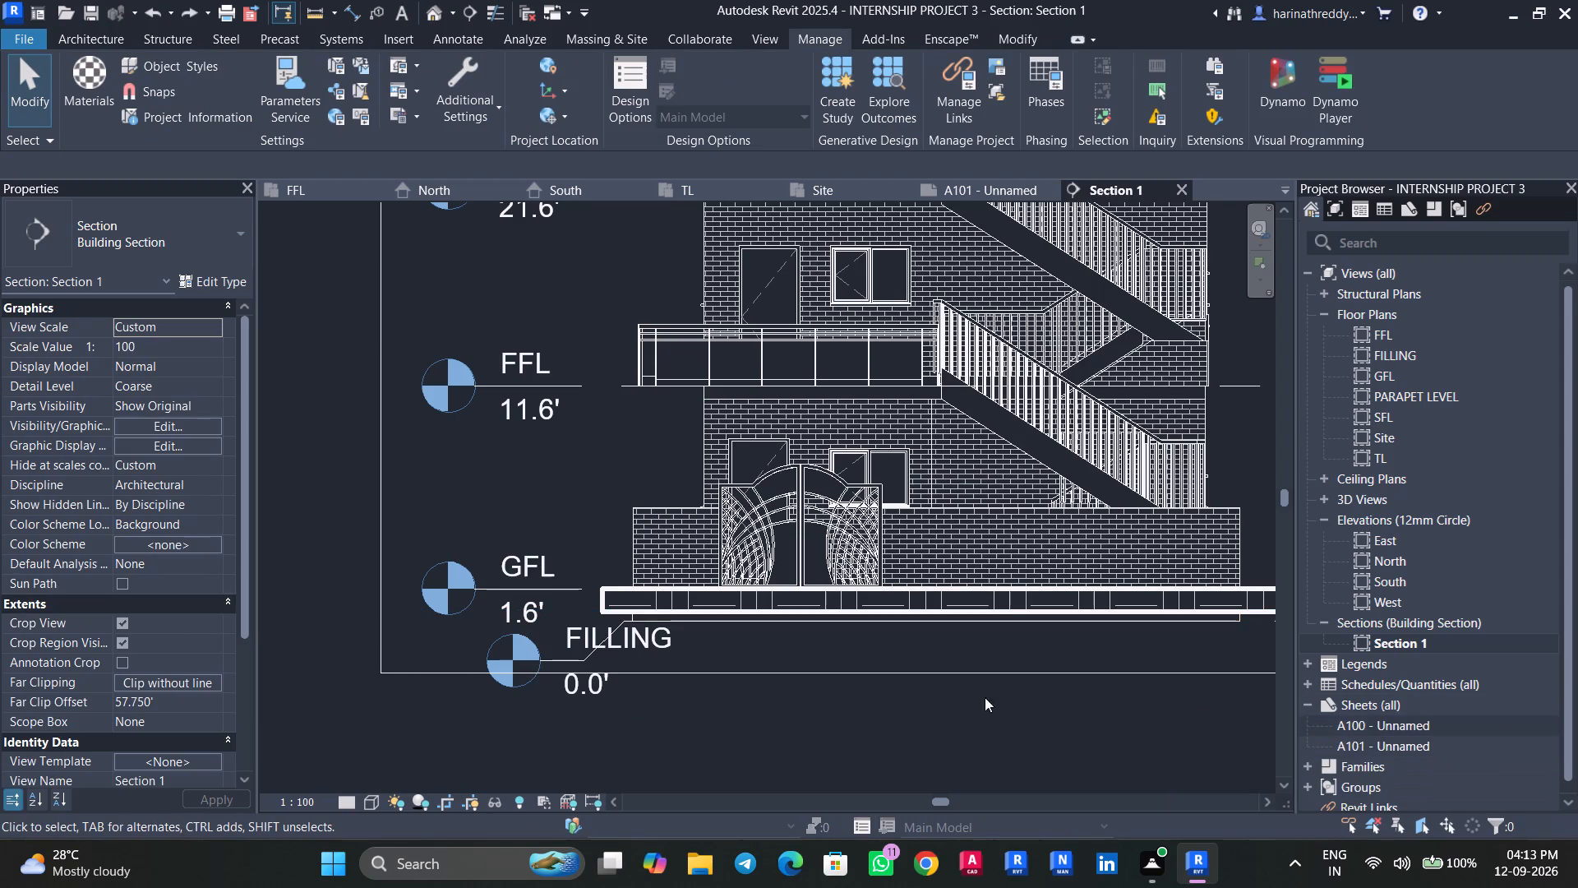
Pull the FILLING level line's upper elbow point closer to its head, steepening the slanted part between the line and the head.
{"action": "key", "text": "Escape"}
{"action": "left_click", "coordinate": [575, 653]}
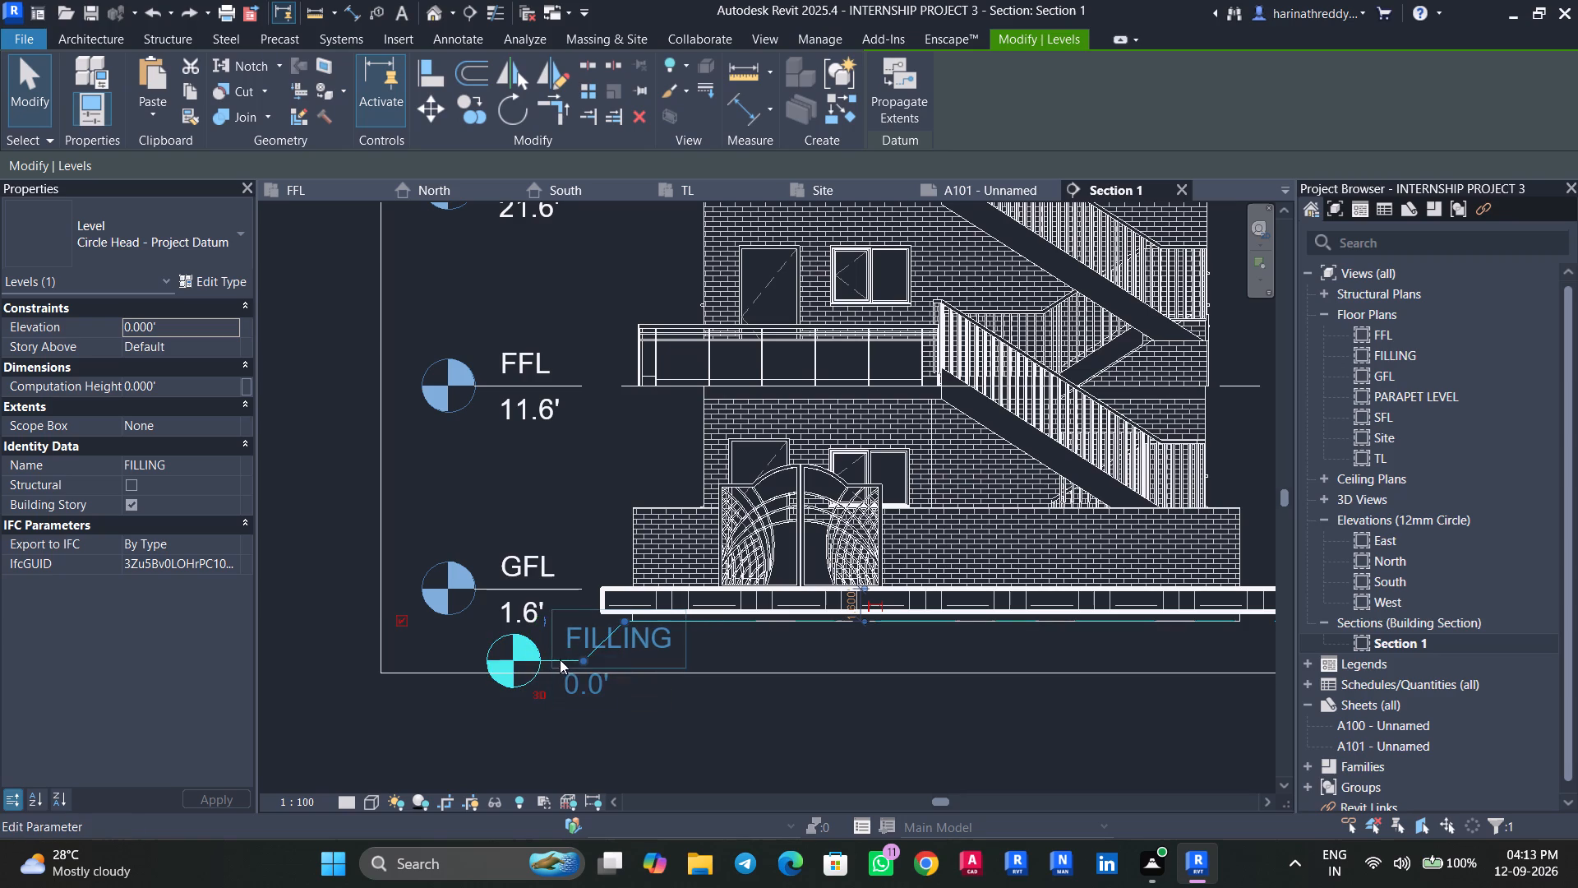
{"action": "left_click", "coordinate": [580, 660]}
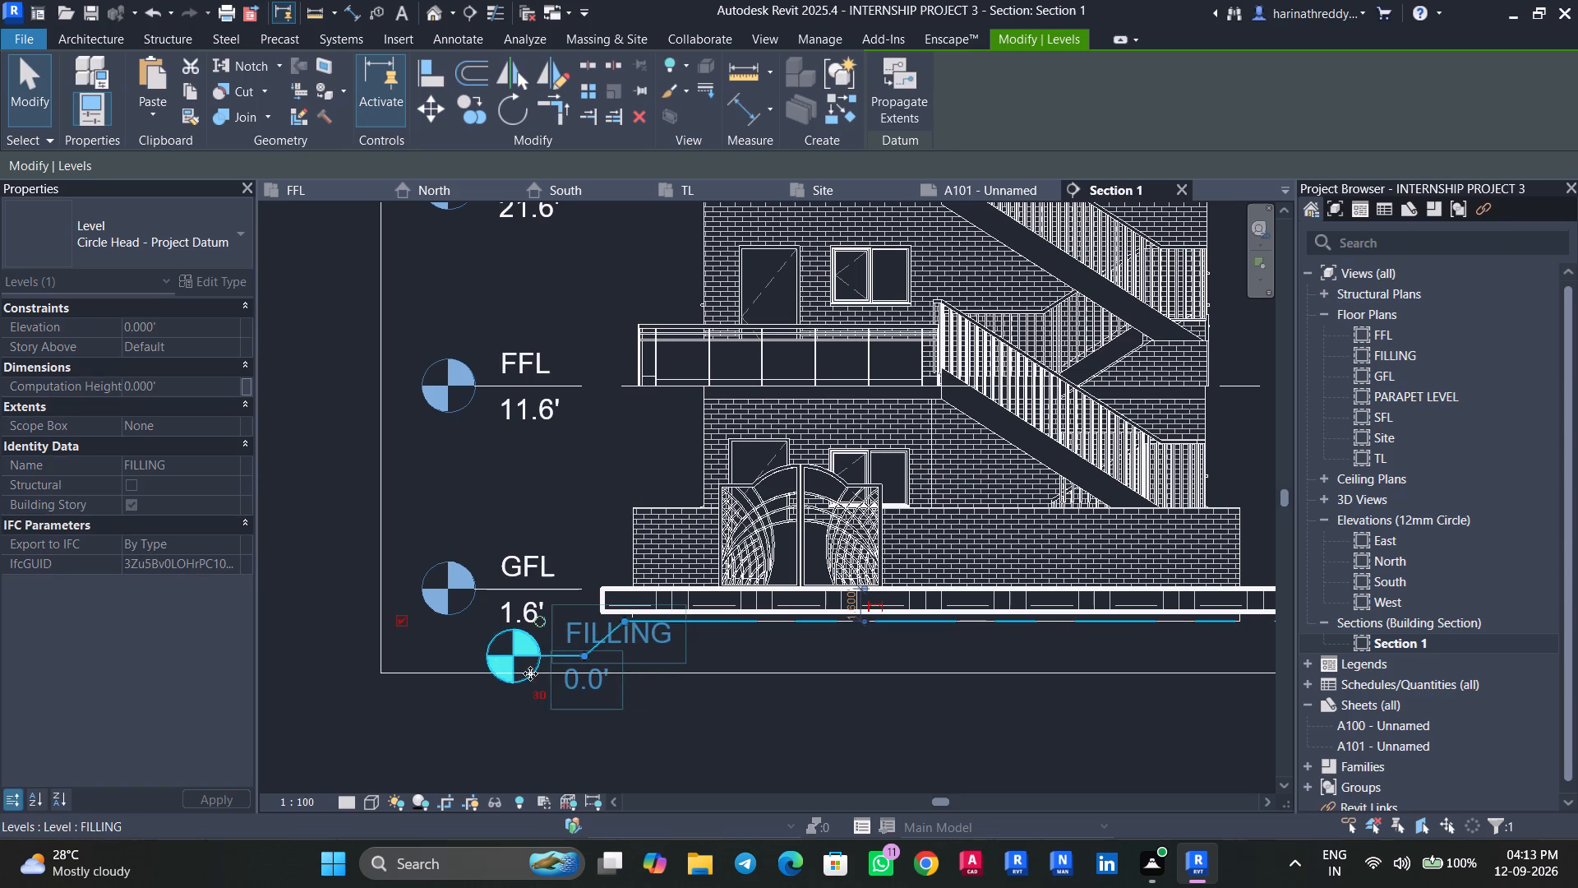
{"action": "scroll", "coordinate": [532, 674], "scroll_direction": "up", "scroll_amount": 7}
{"action": "key", "text": "Escape"}
{"action": "left_click", "coordinate": [569, 622]}
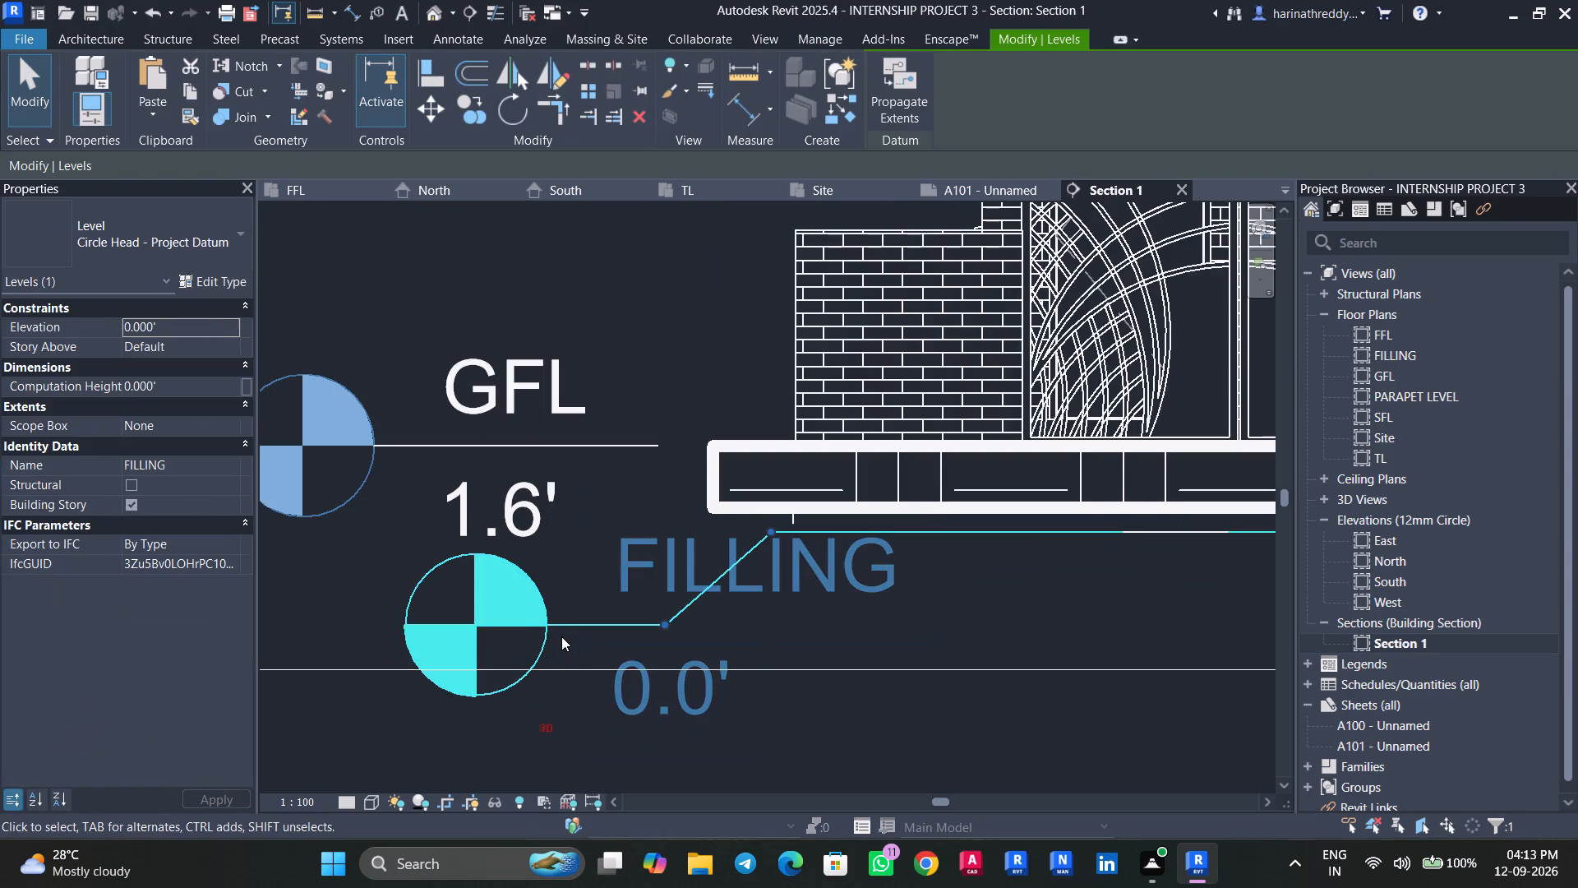
{"action": "scroll", "coordinate": [561, 637], "scroll_direction": "down", "scroll_amount": 3}
{"action": "scroll", "coordinate": [561, 637], "scroll_direction": "up", "scroll_amount": 1}
{"action": "scroll", "coordinate": [561, 637], "scroll_direction": "down", "scroll_amount": 3}
{"action": "left_click_drag", "start_coordinate": [666, 583], "coordinate": [556, 587]}
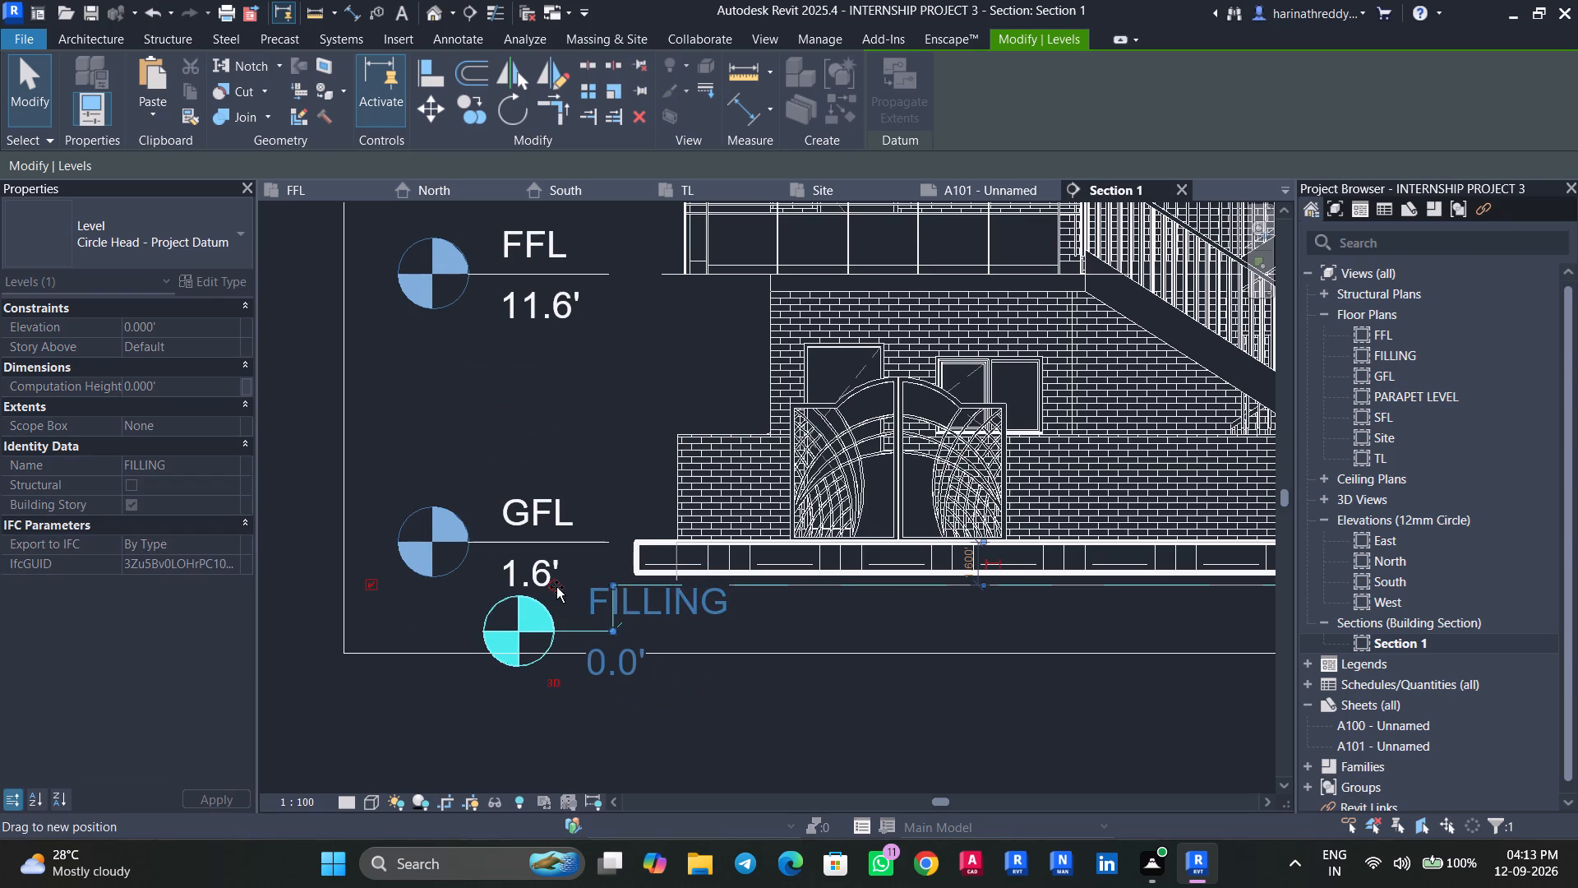
{"action": "left_click_drag", "start_coordinate": [556, 587], "coordinate": [633, 587]}
{"action": "key", "text": "Escape"}
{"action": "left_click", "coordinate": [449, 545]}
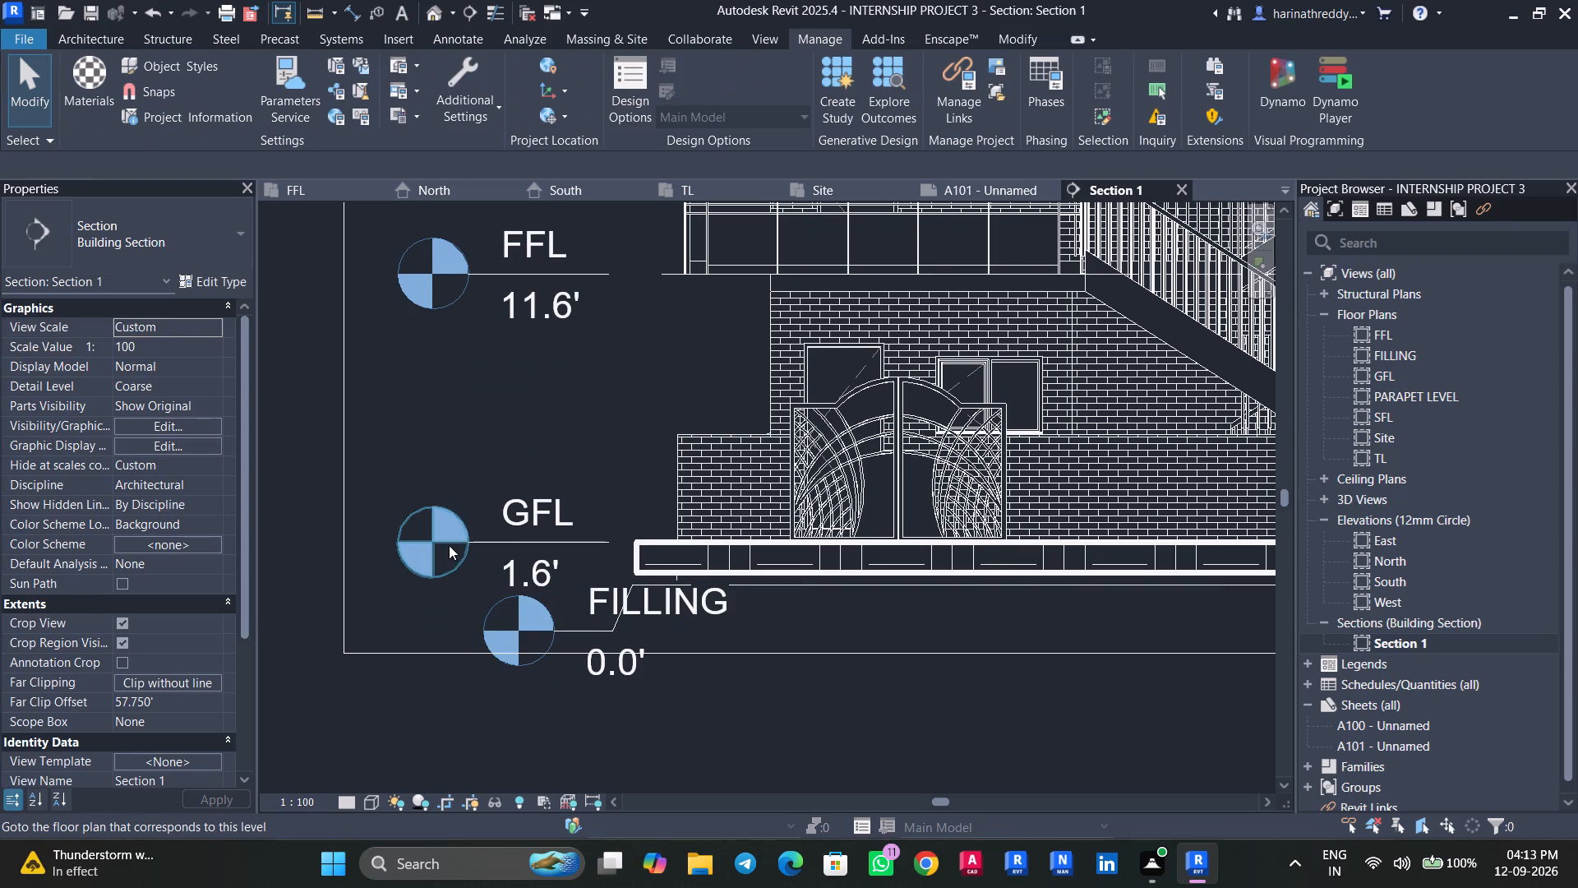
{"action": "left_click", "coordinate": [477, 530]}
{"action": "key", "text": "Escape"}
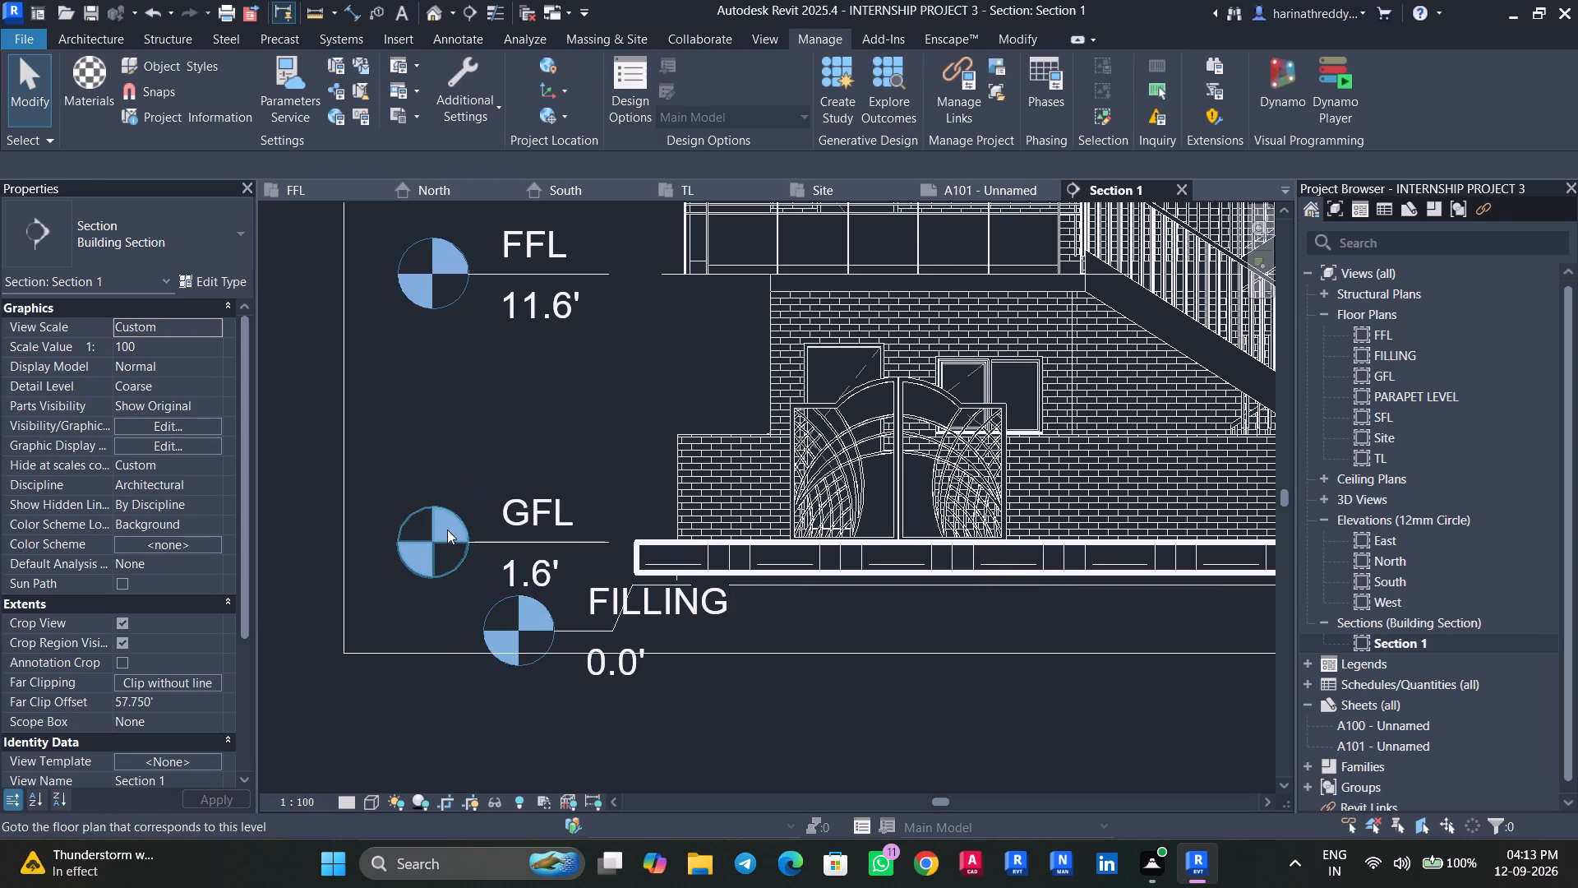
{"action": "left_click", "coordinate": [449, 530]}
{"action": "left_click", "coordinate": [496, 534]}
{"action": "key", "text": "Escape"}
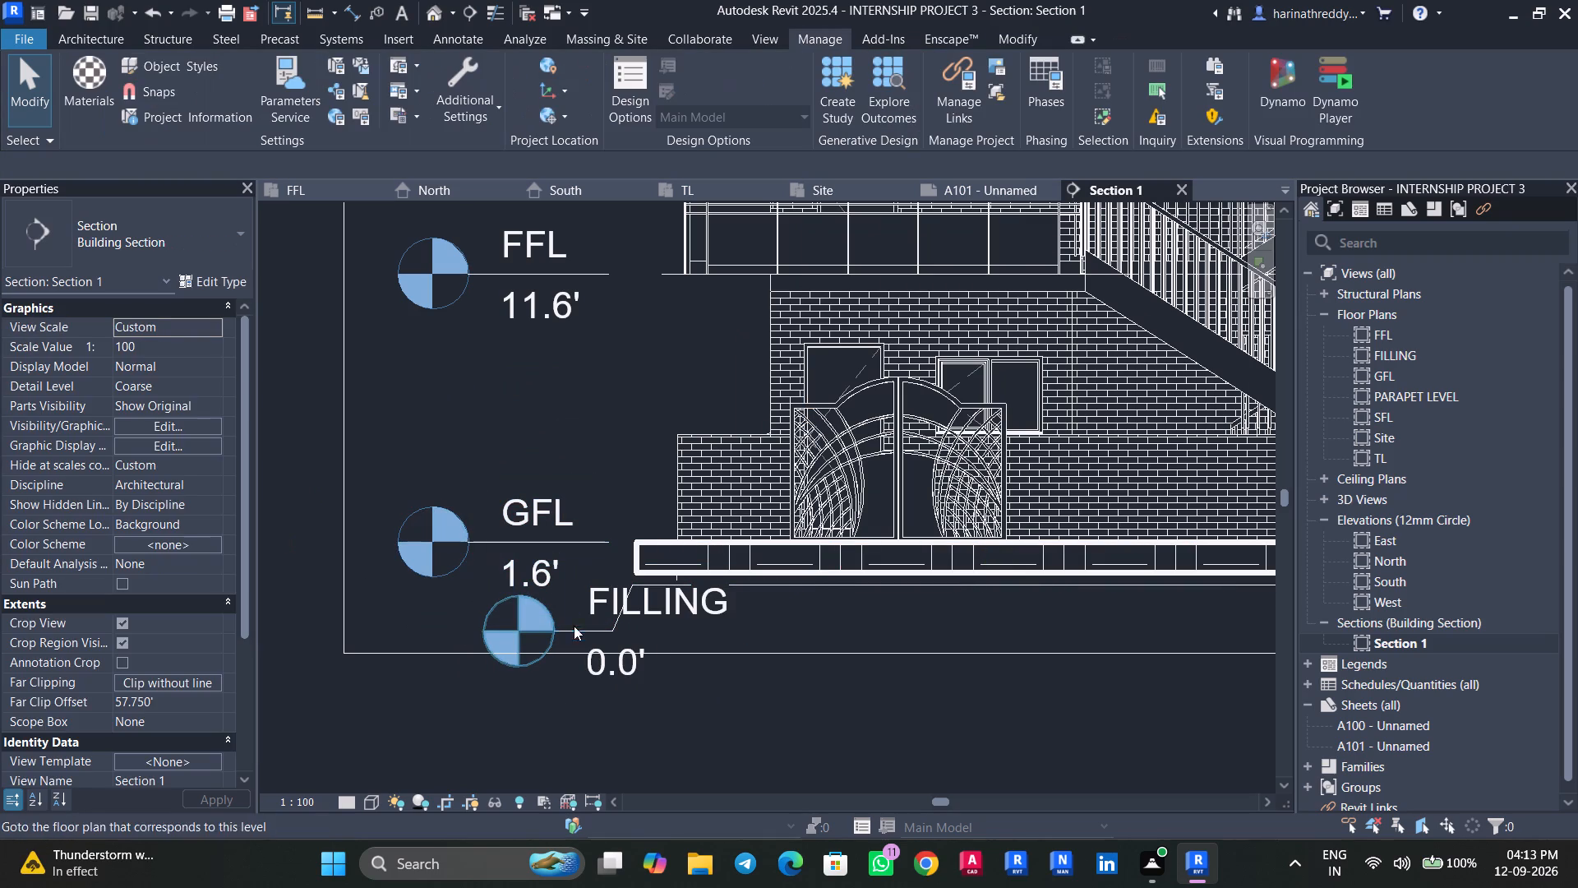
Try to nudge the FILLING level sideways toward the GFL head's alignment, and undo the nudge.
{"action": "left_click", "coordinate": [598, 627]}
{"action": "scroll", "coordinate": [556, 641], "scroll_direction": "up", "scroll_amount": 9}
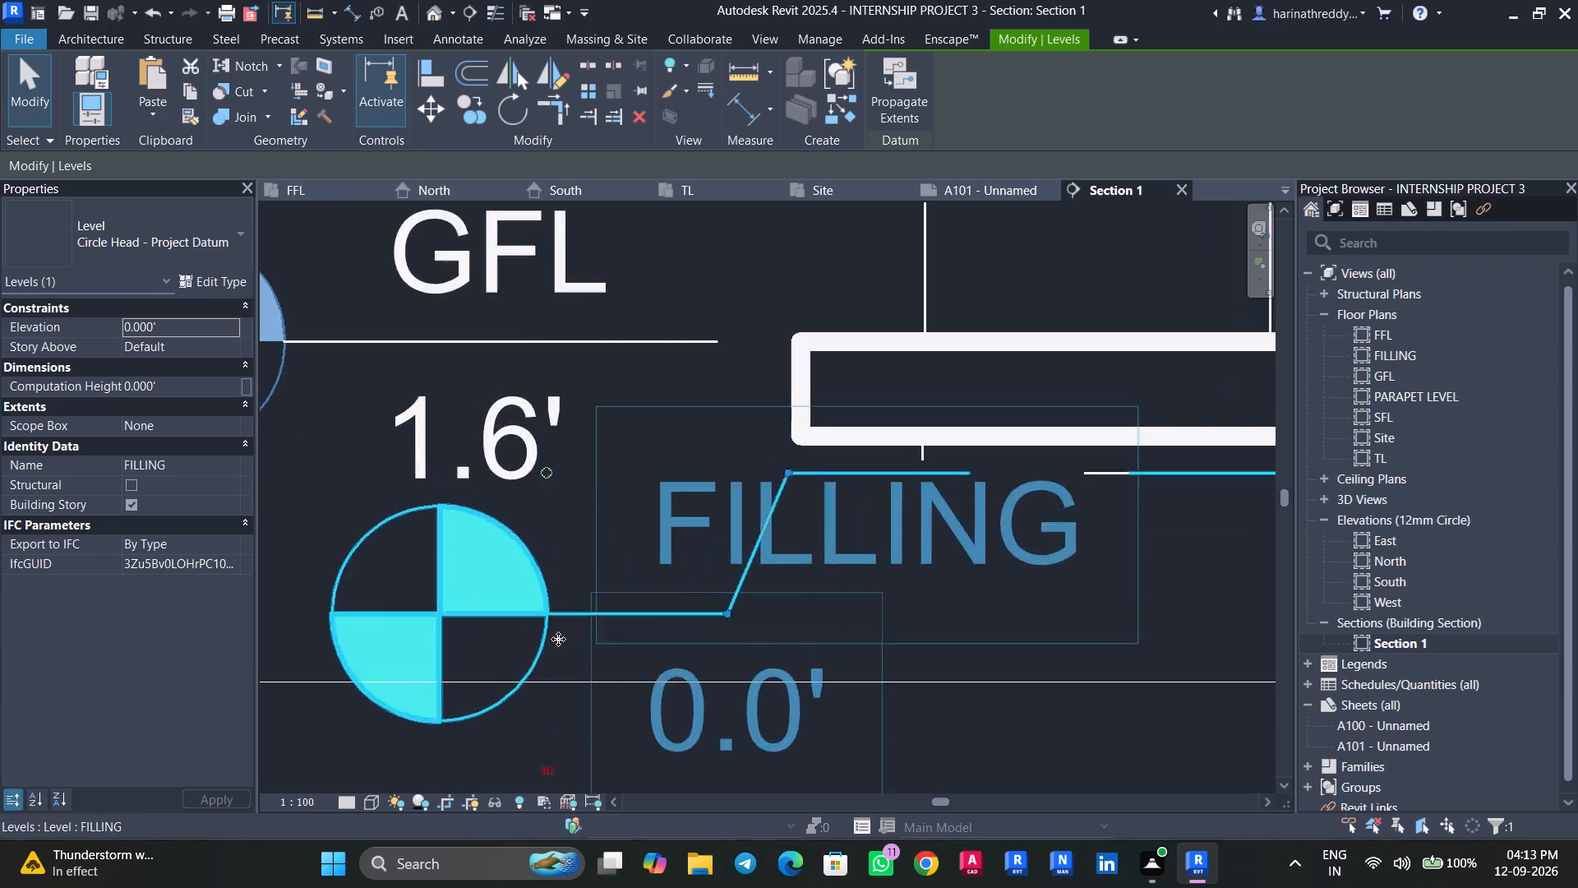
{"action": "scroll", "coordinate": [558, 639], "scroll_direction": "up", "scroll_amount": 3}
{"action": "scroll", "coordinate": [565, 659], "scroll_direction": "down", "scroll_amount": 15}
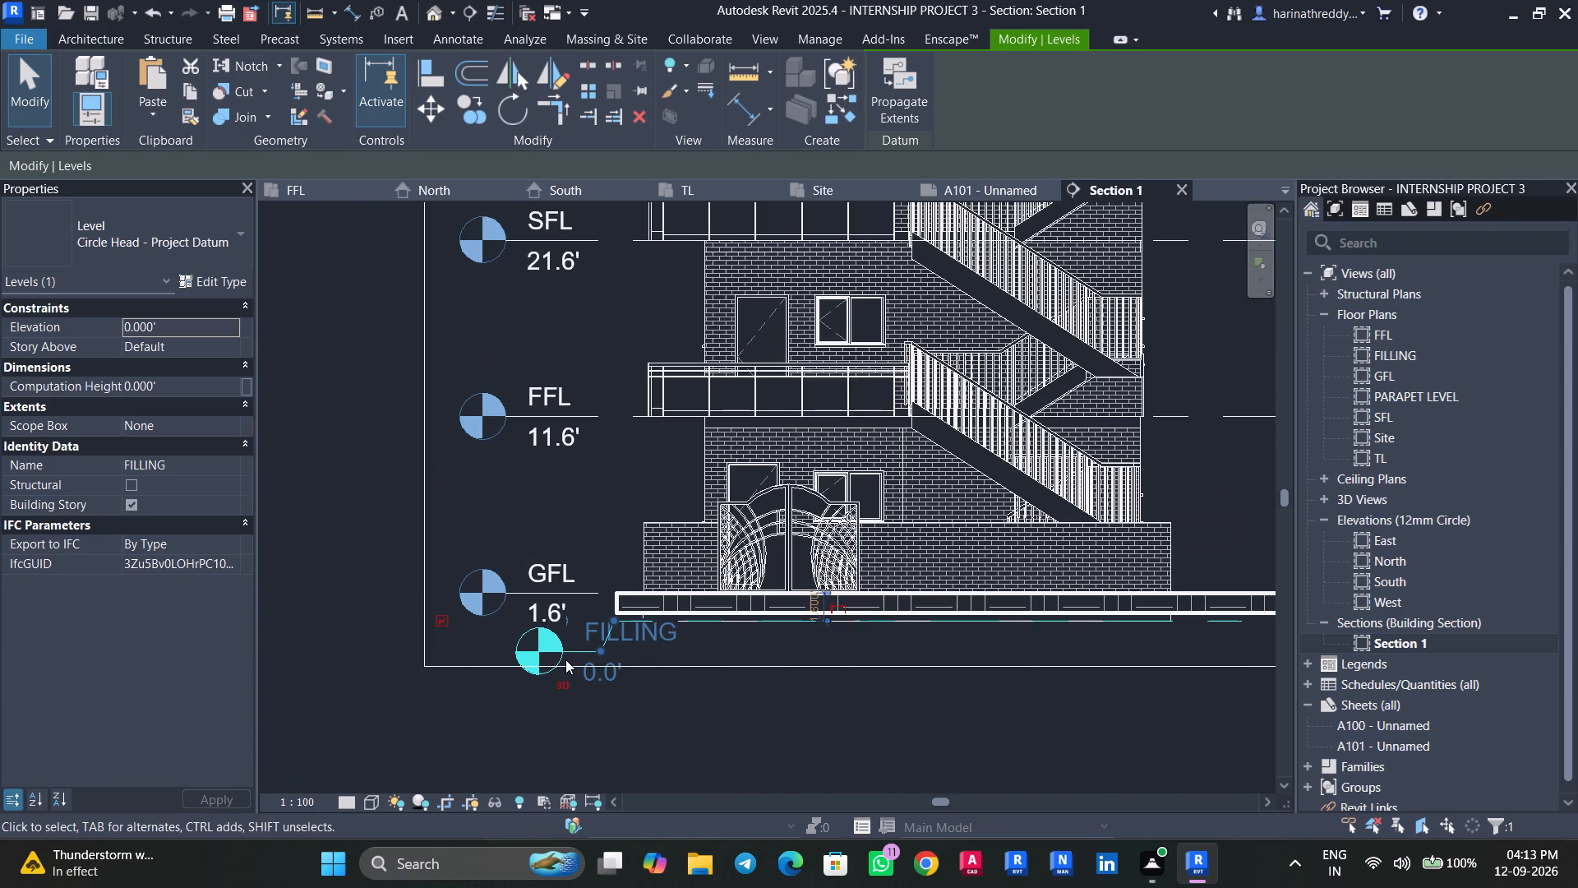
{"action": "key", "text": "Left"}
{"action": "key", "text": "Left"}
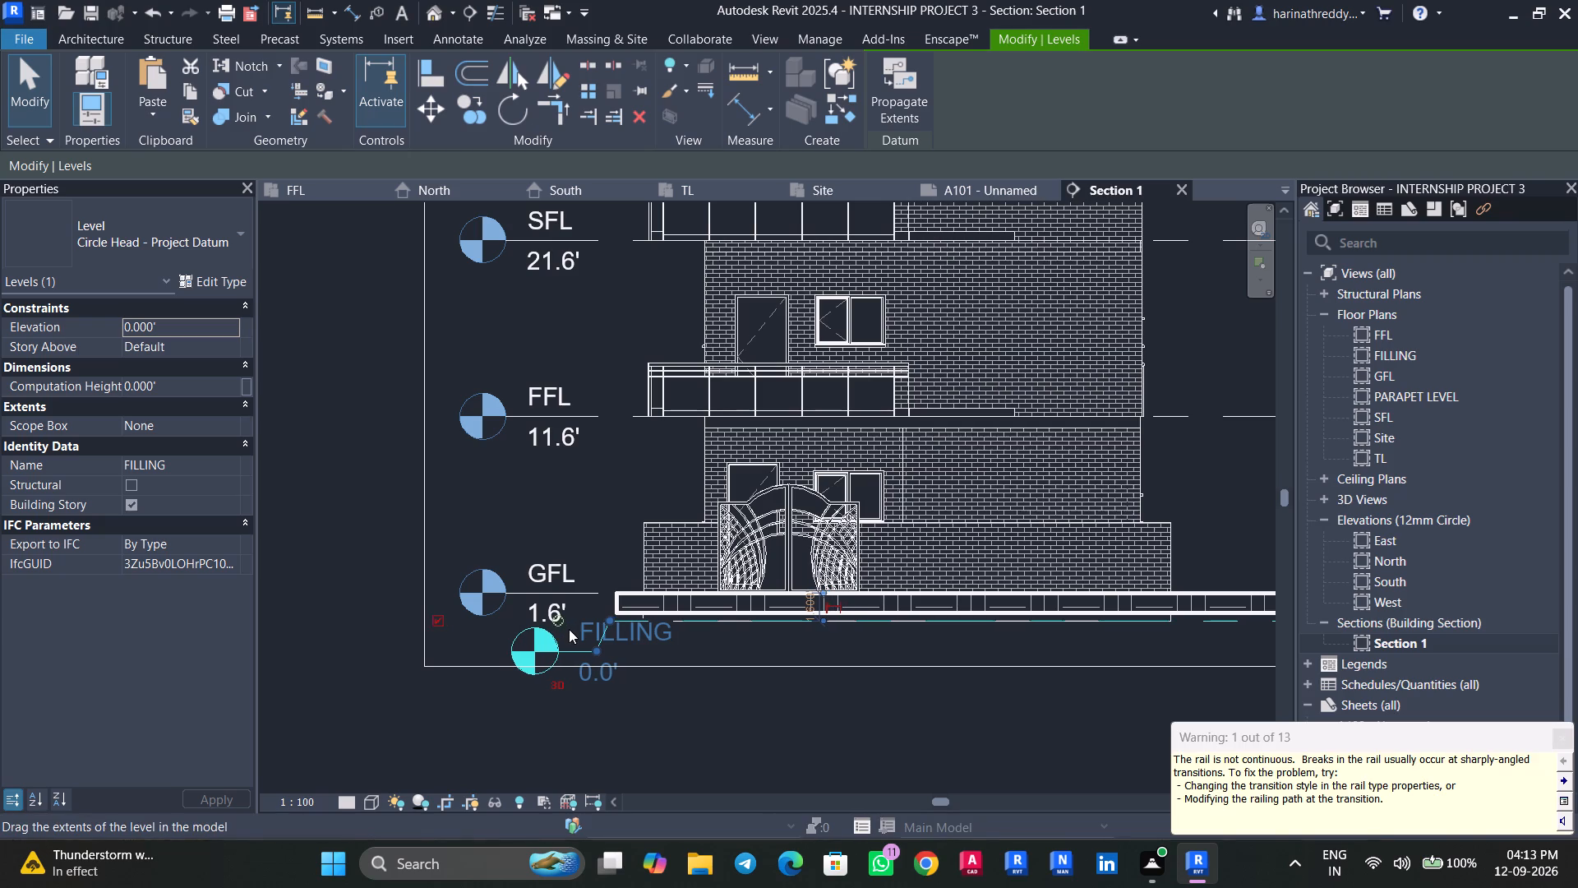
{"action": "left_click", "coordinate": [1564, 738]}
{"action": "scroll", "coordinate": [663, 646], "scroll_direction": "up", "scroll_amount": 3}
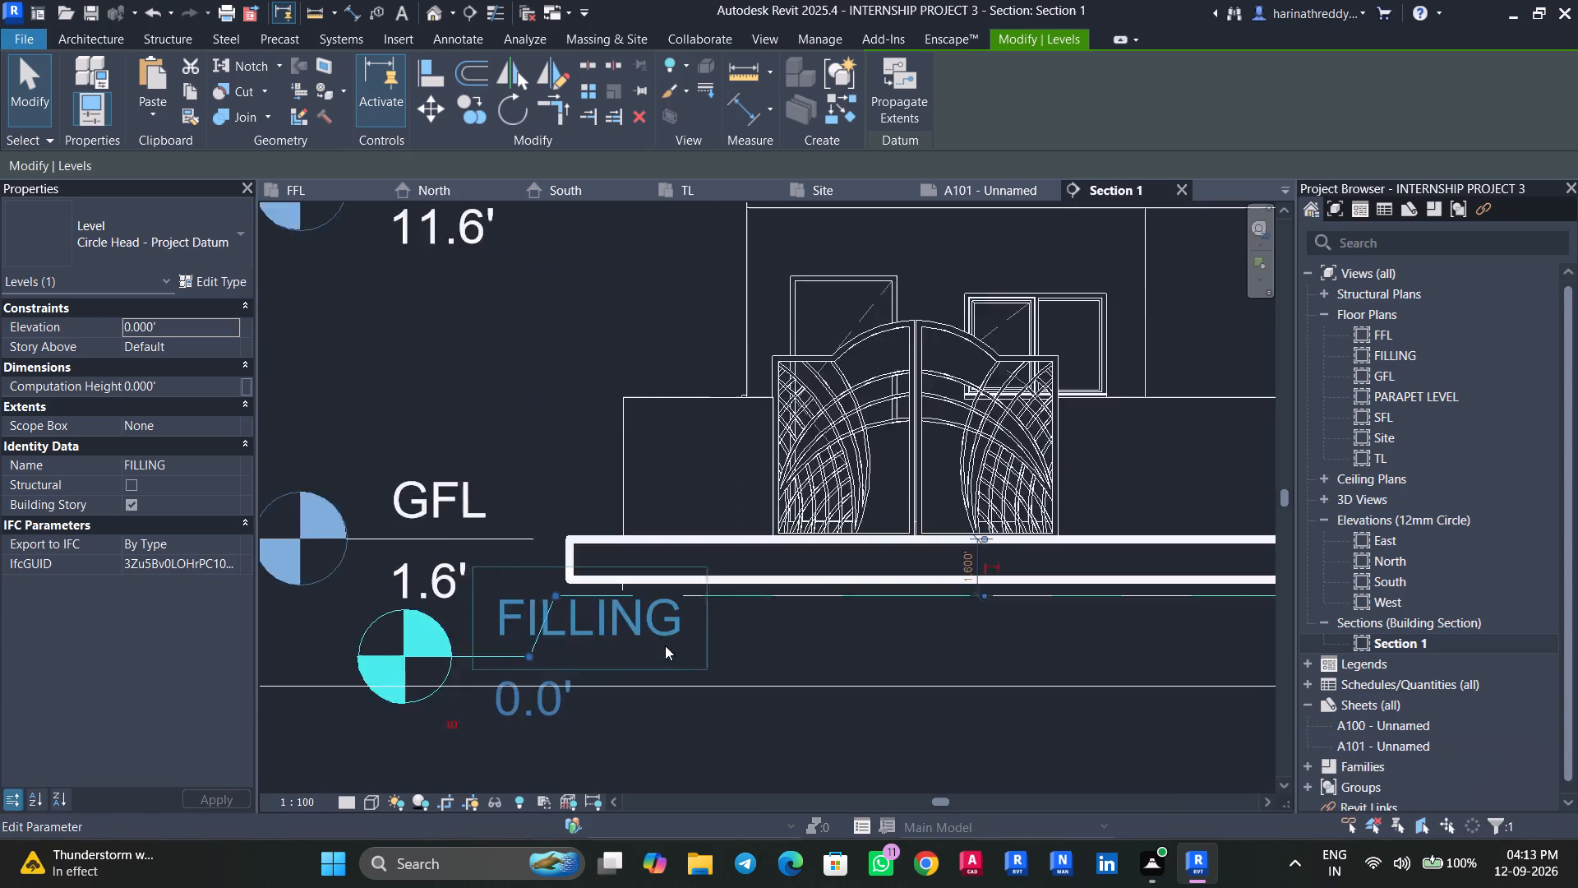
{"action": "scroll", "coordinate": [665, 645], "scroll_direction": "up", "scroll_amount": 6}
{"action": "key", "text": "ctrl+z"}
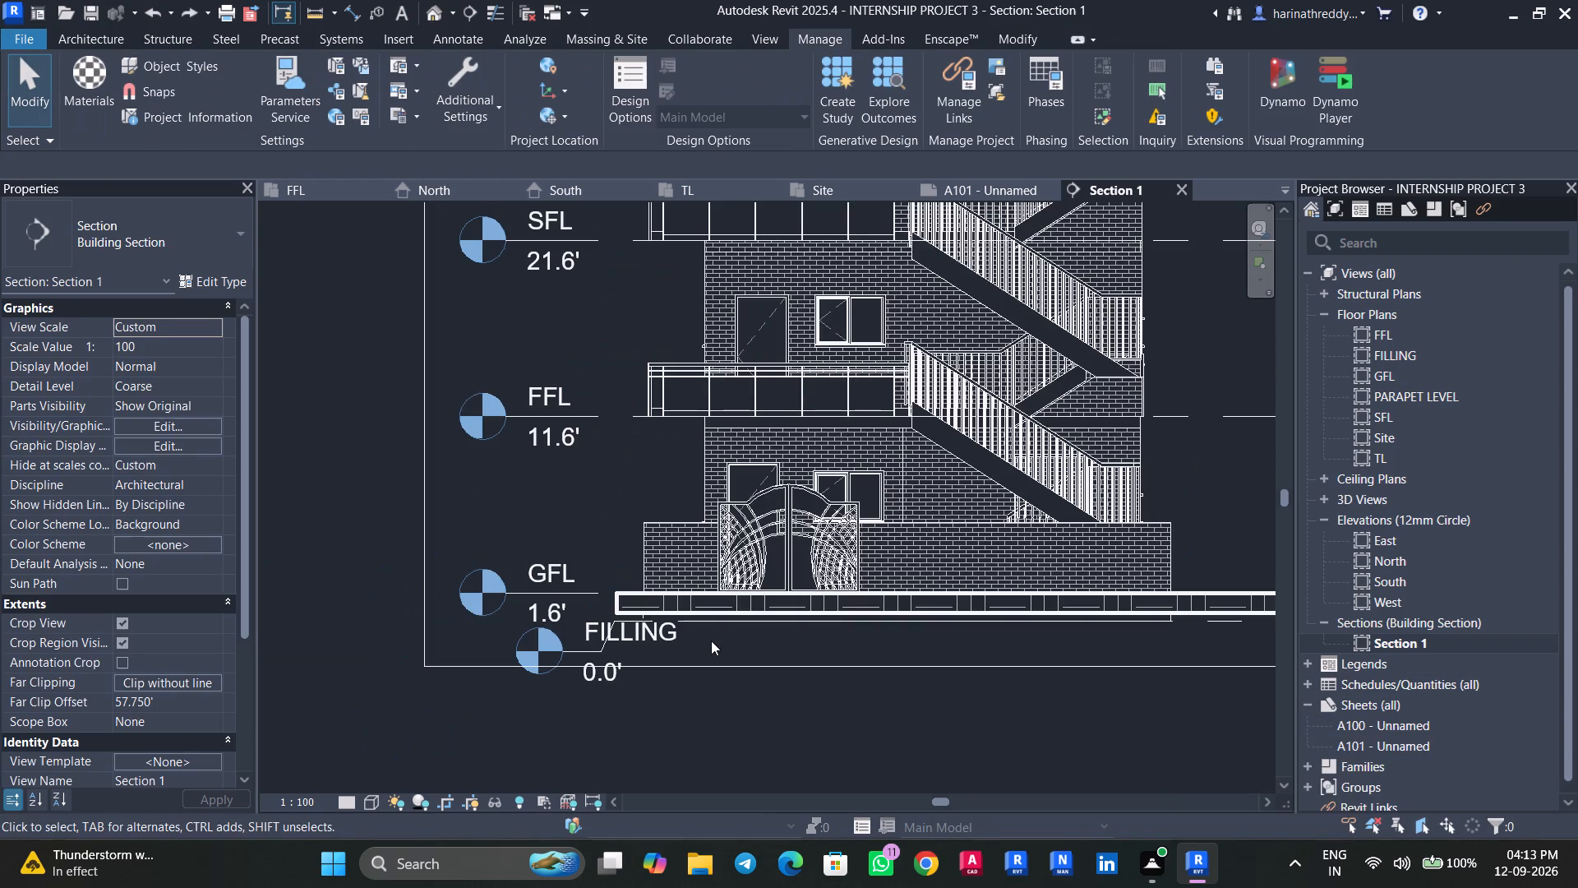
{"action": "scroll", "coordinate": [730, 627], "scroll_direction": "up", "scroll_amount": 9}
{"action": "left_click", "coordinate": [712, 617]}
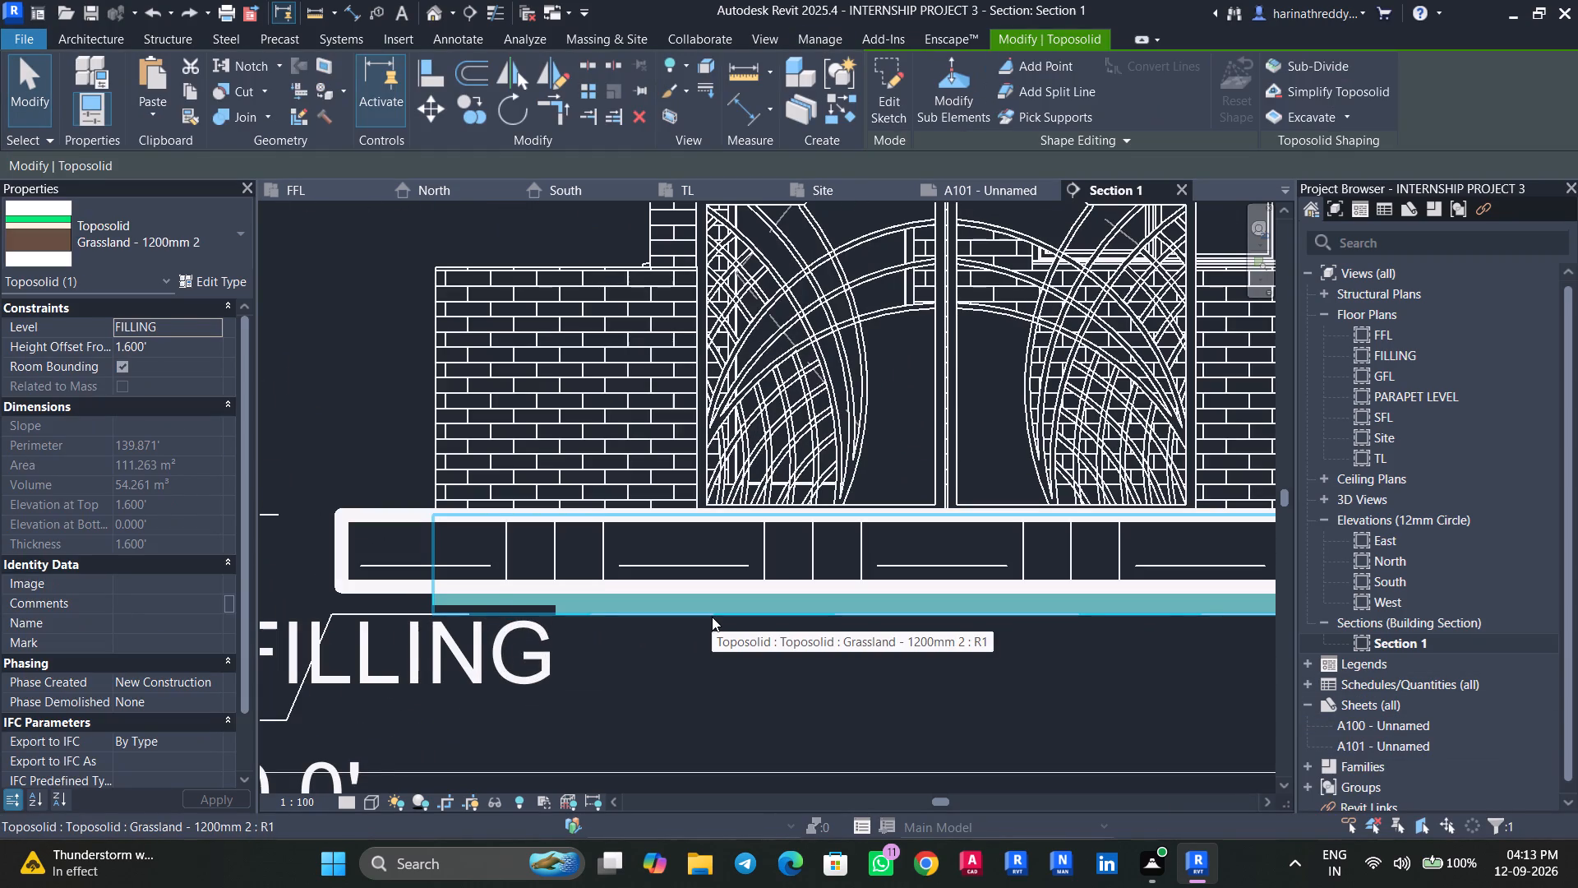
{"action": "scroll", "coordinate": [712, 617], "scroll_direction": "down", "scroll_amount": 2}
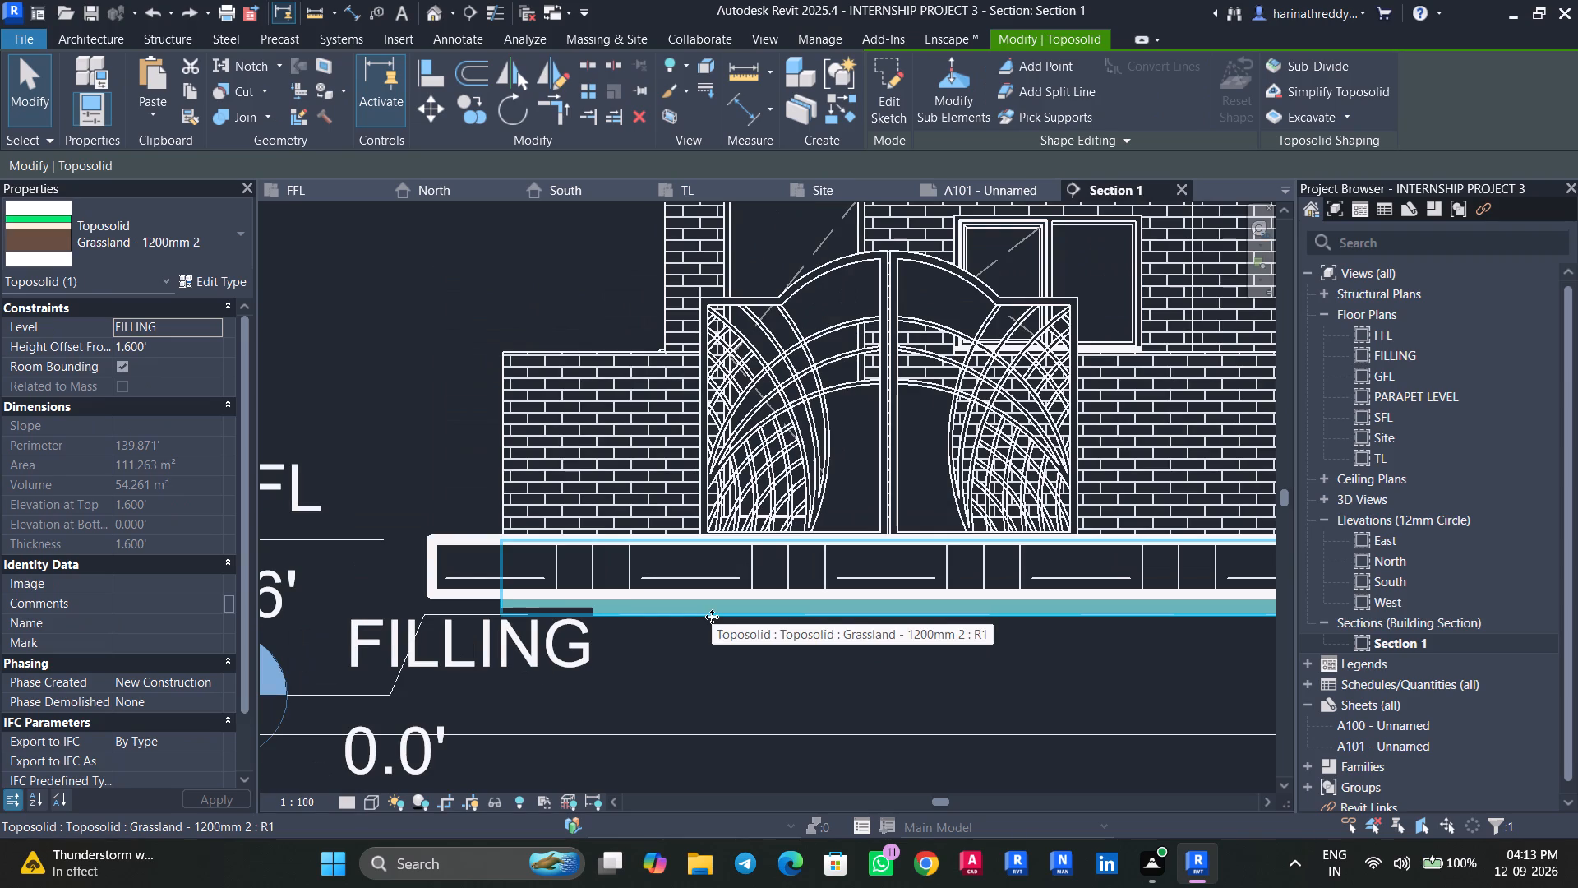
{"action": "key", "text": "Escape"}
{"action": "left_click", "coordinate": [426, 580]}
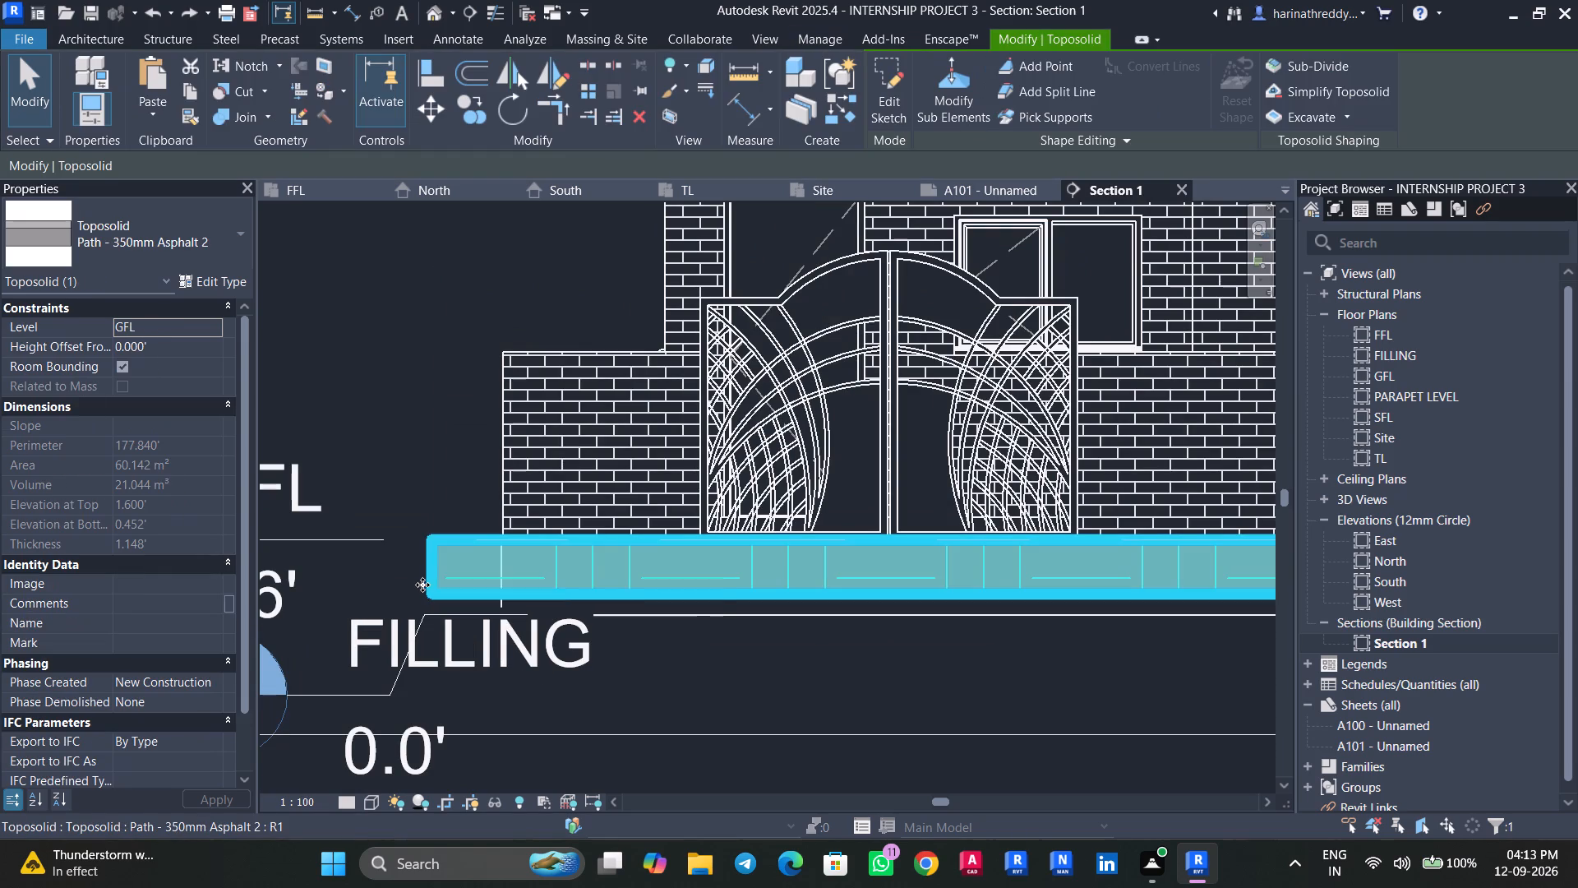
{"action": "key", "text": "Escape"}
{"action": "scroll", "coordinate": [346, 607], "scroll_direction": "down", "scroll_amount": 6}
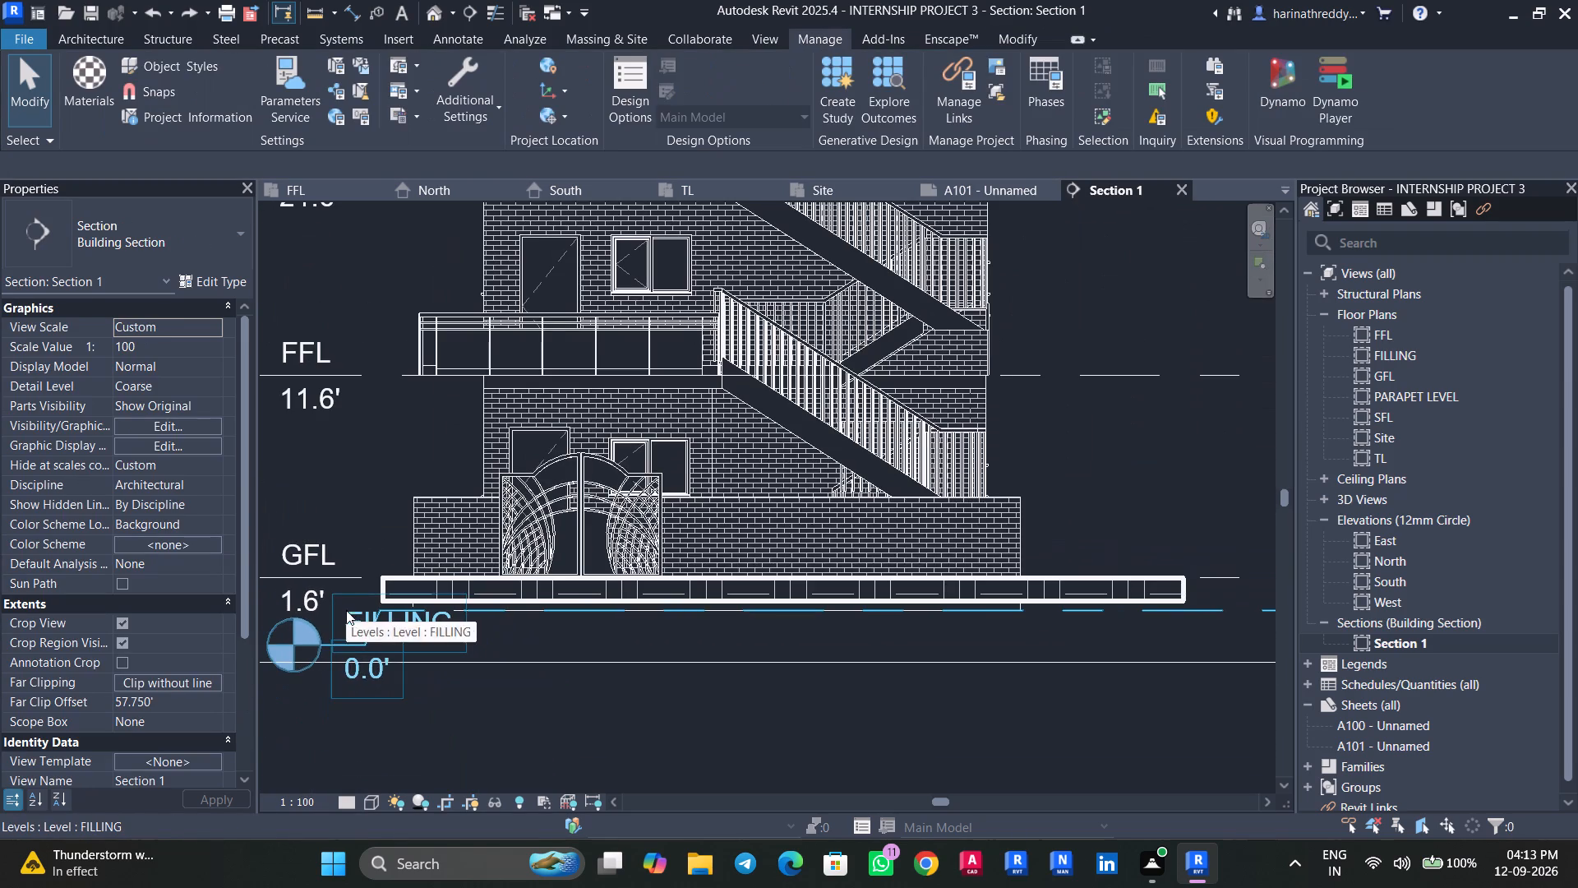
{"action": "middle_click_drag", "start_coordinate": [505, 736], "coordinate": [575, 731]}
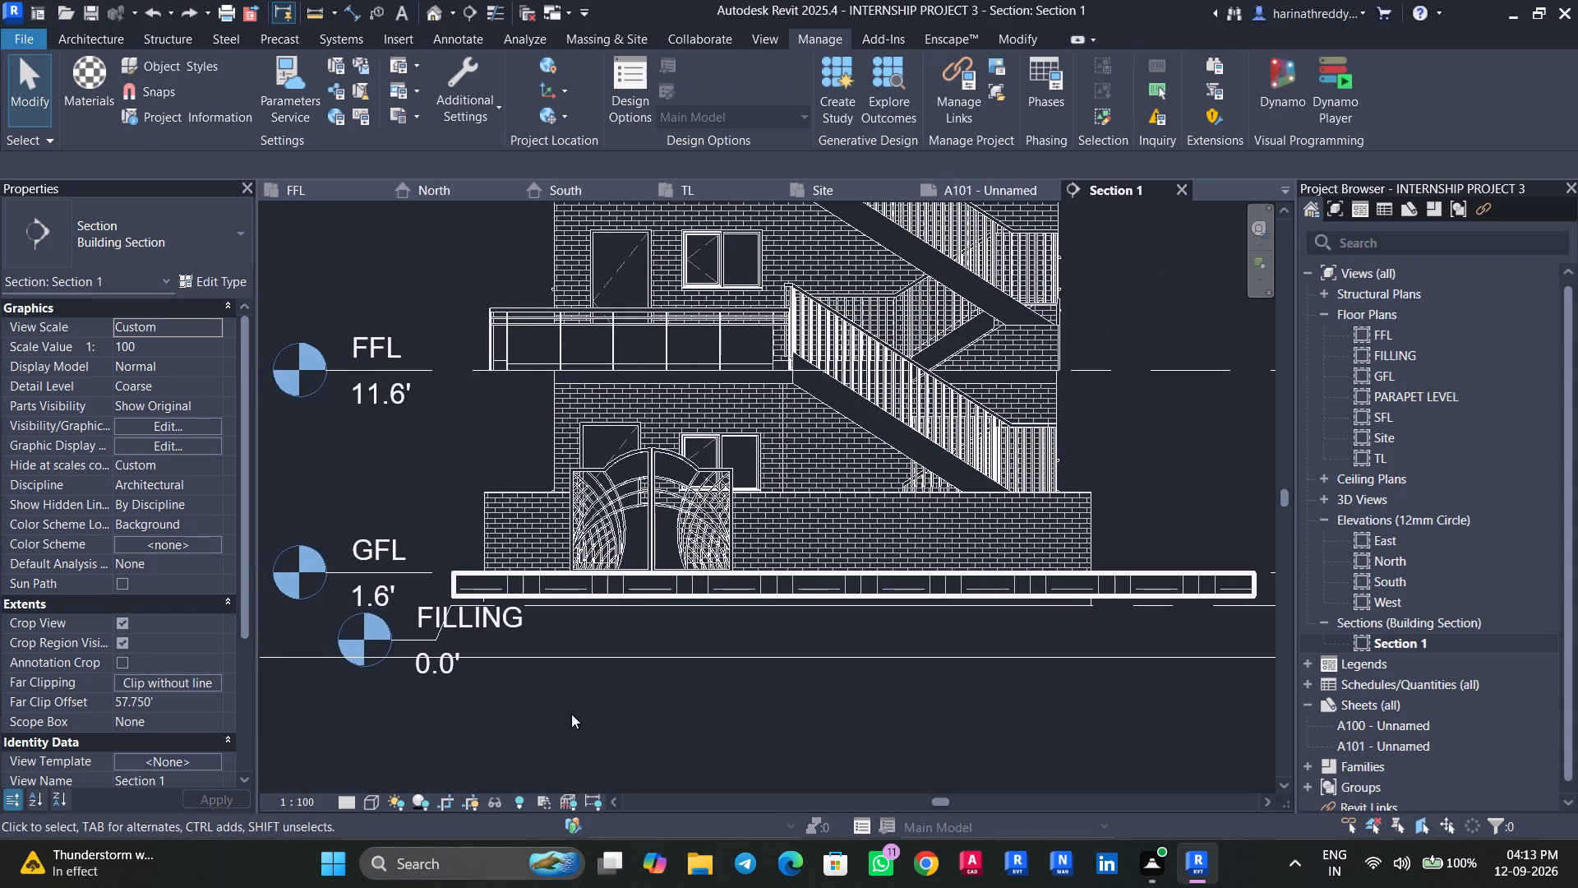
Lower the FILLING level head below the crop region's bottom edge and pull its elbow in until it meets the head circle.
{"action": "left_click", "coordinate": [386, 642]}
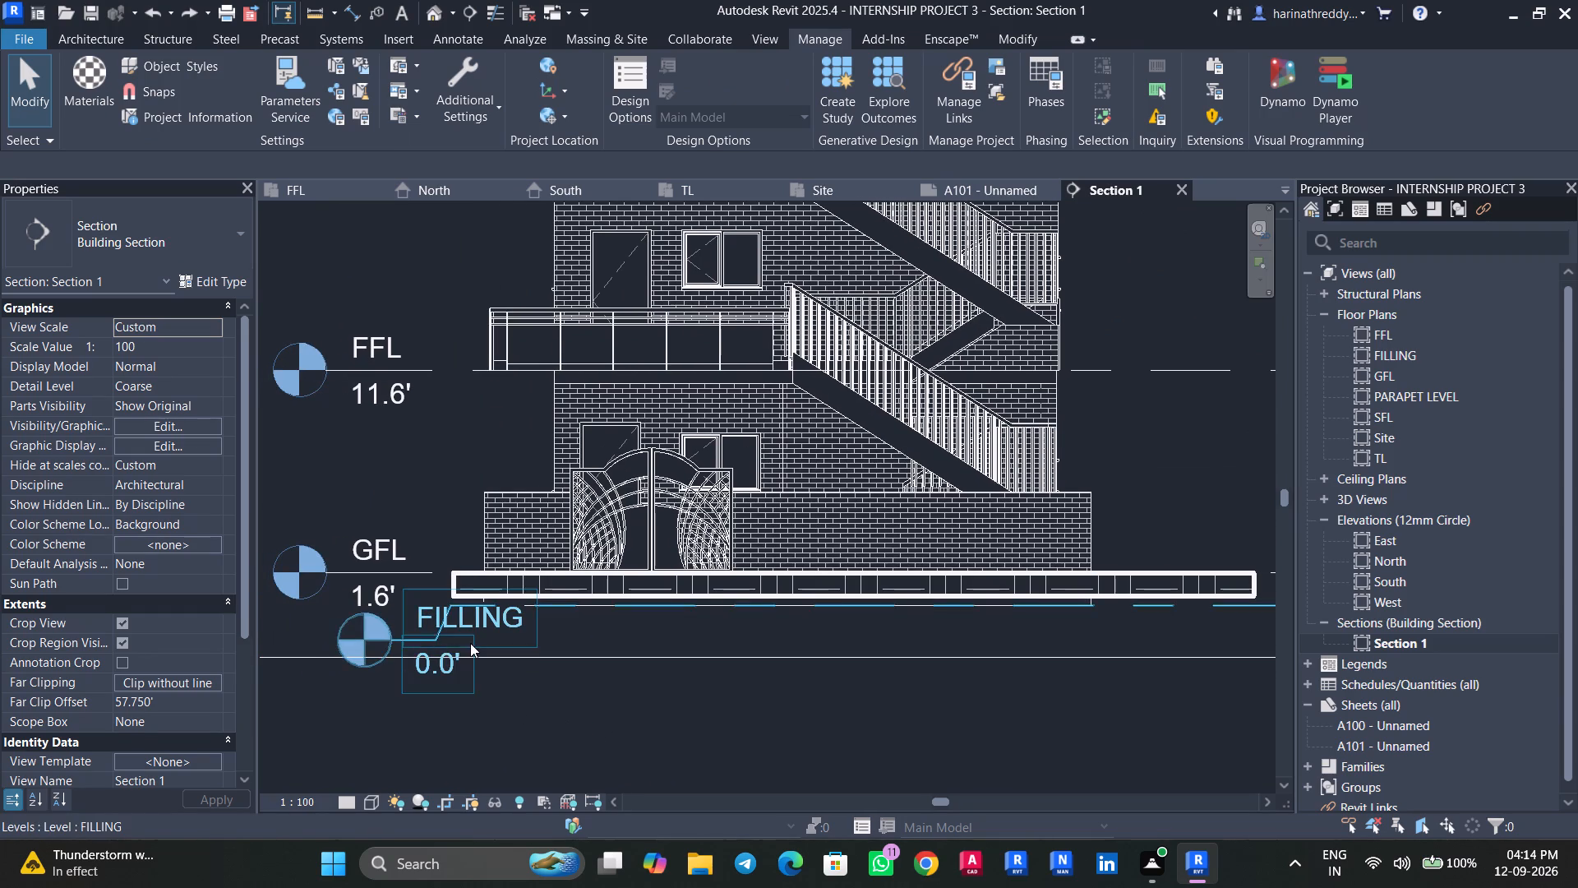
{"action": "left_click", "coordinate": [467, 646]}
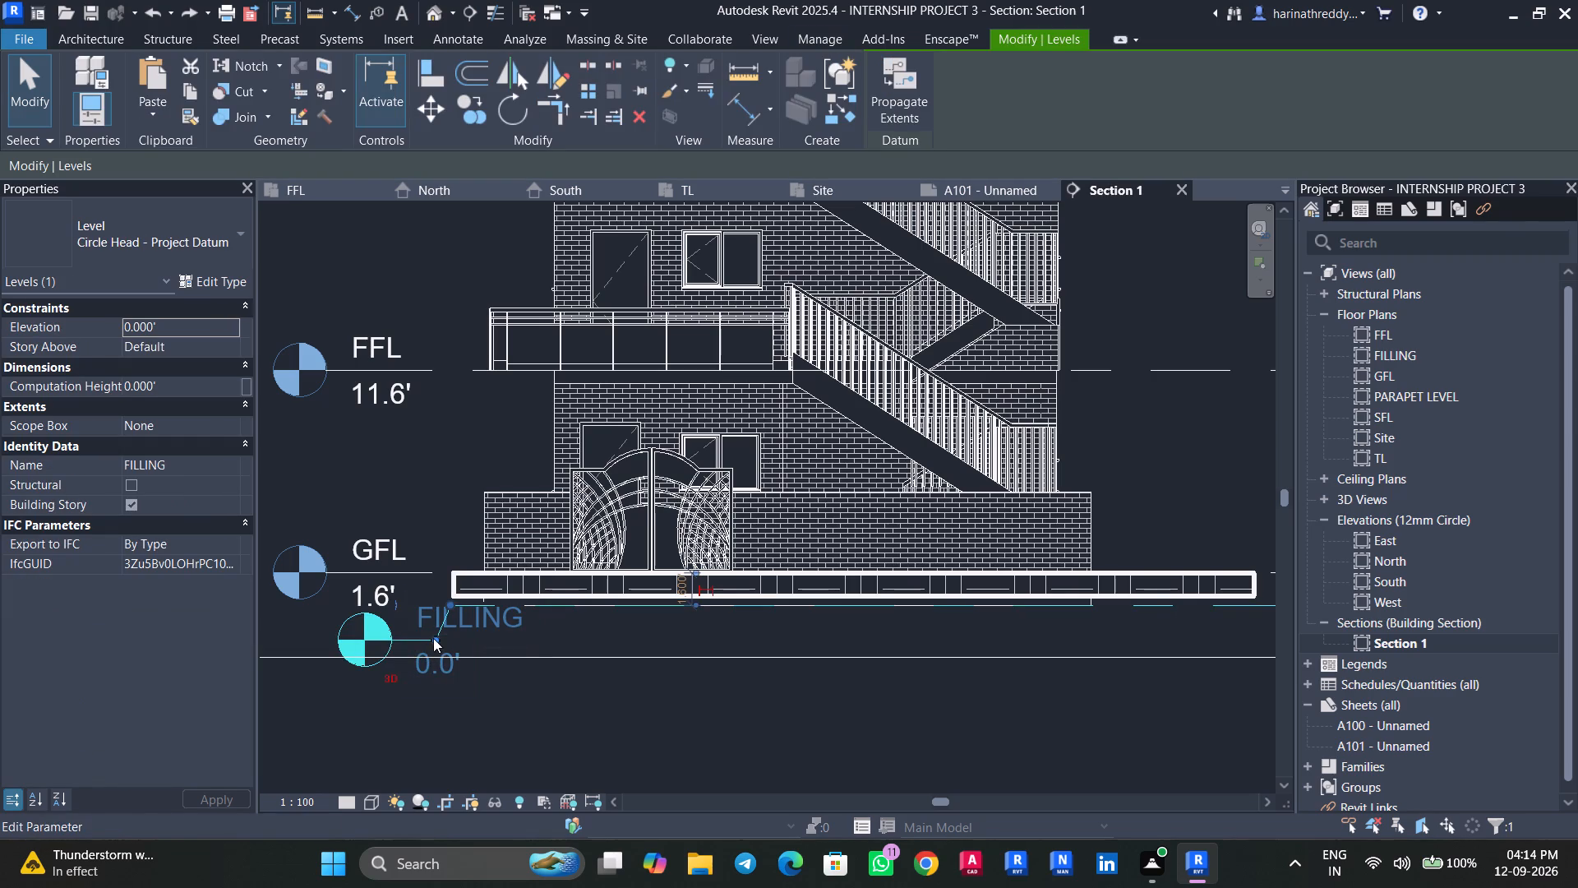
{"action": "left_click_drag", "start_coordinate": [433, 638], "coordinate": [427, 693]}
{"action": "left_click", "coordinate": [532, 728]}
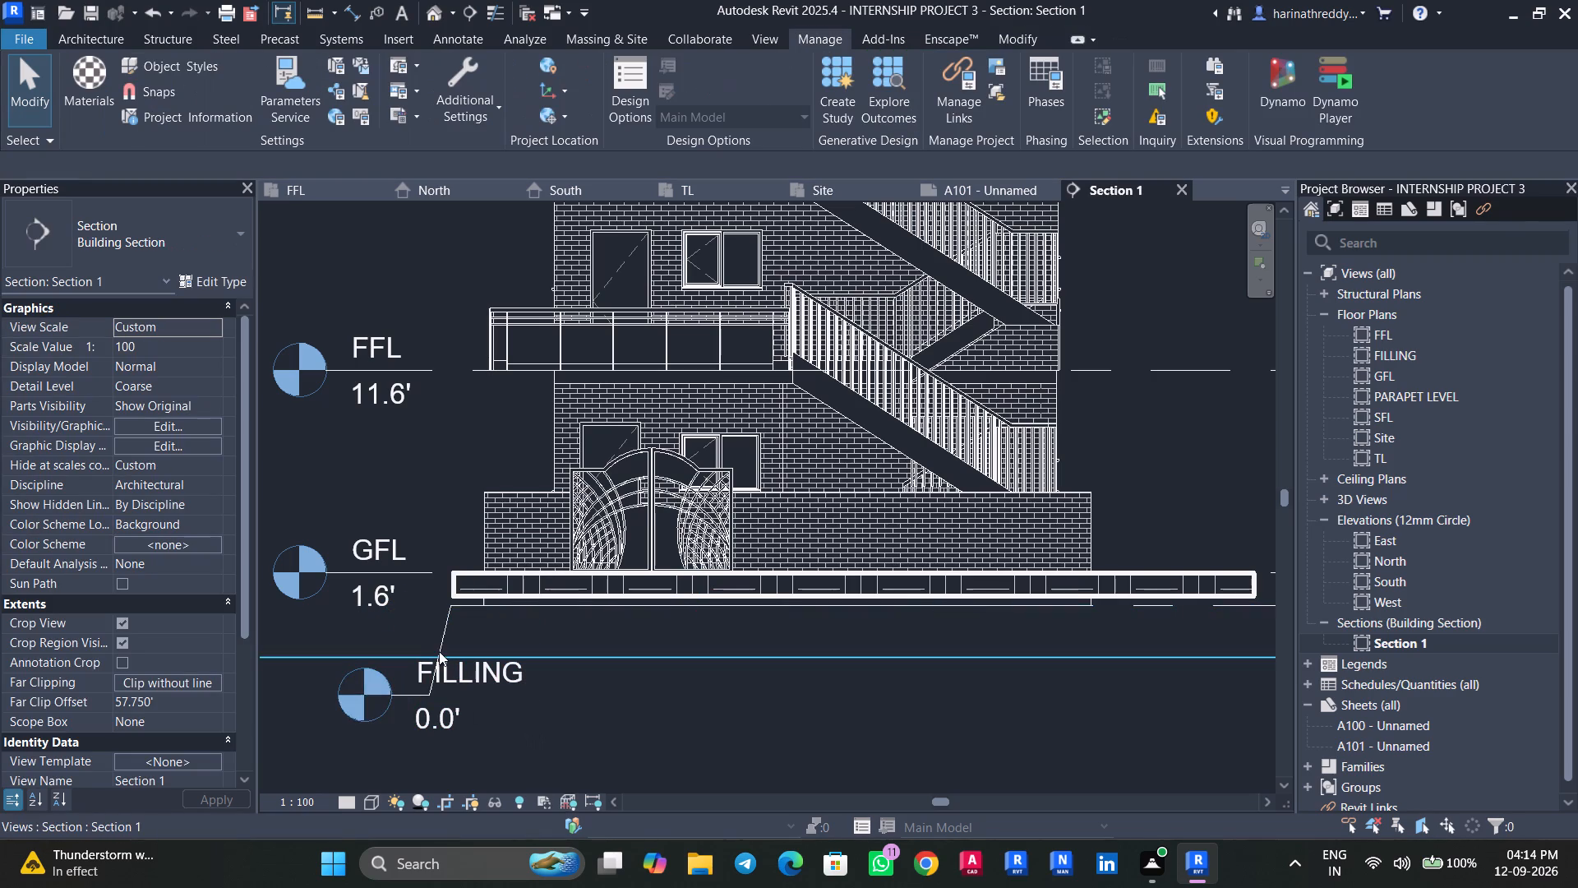
{"action": "left_click", "coordinate": [434, 632]}
{"action": "left_click", "coordinate": [446, 627]}
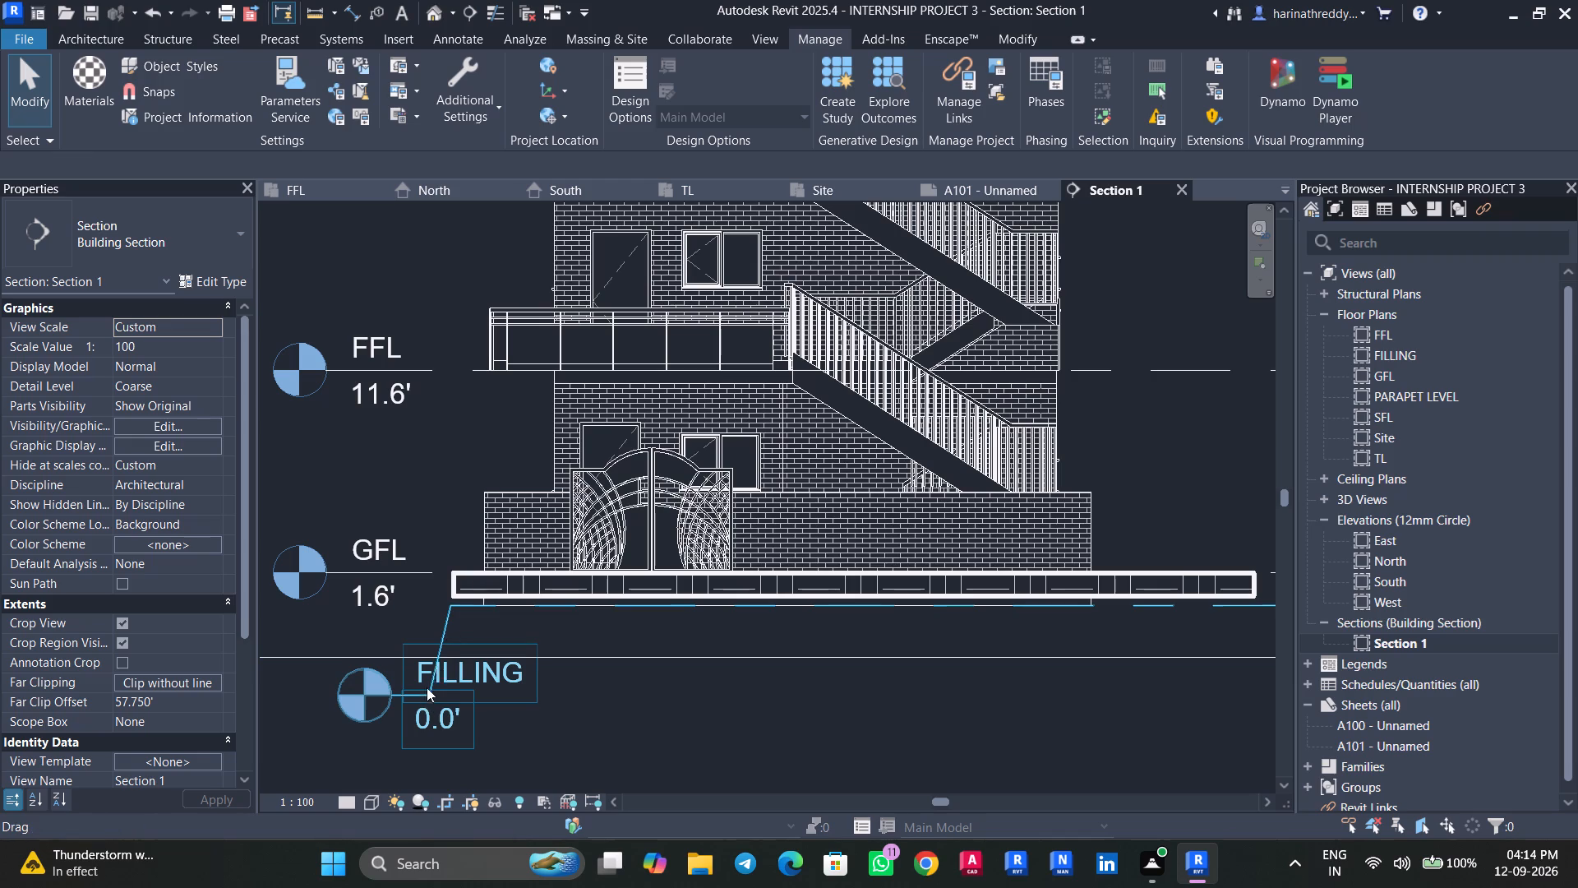
{"action": "left_click_drag", "start_coordinate": [427, 695], "coordinate": [339, 655]}
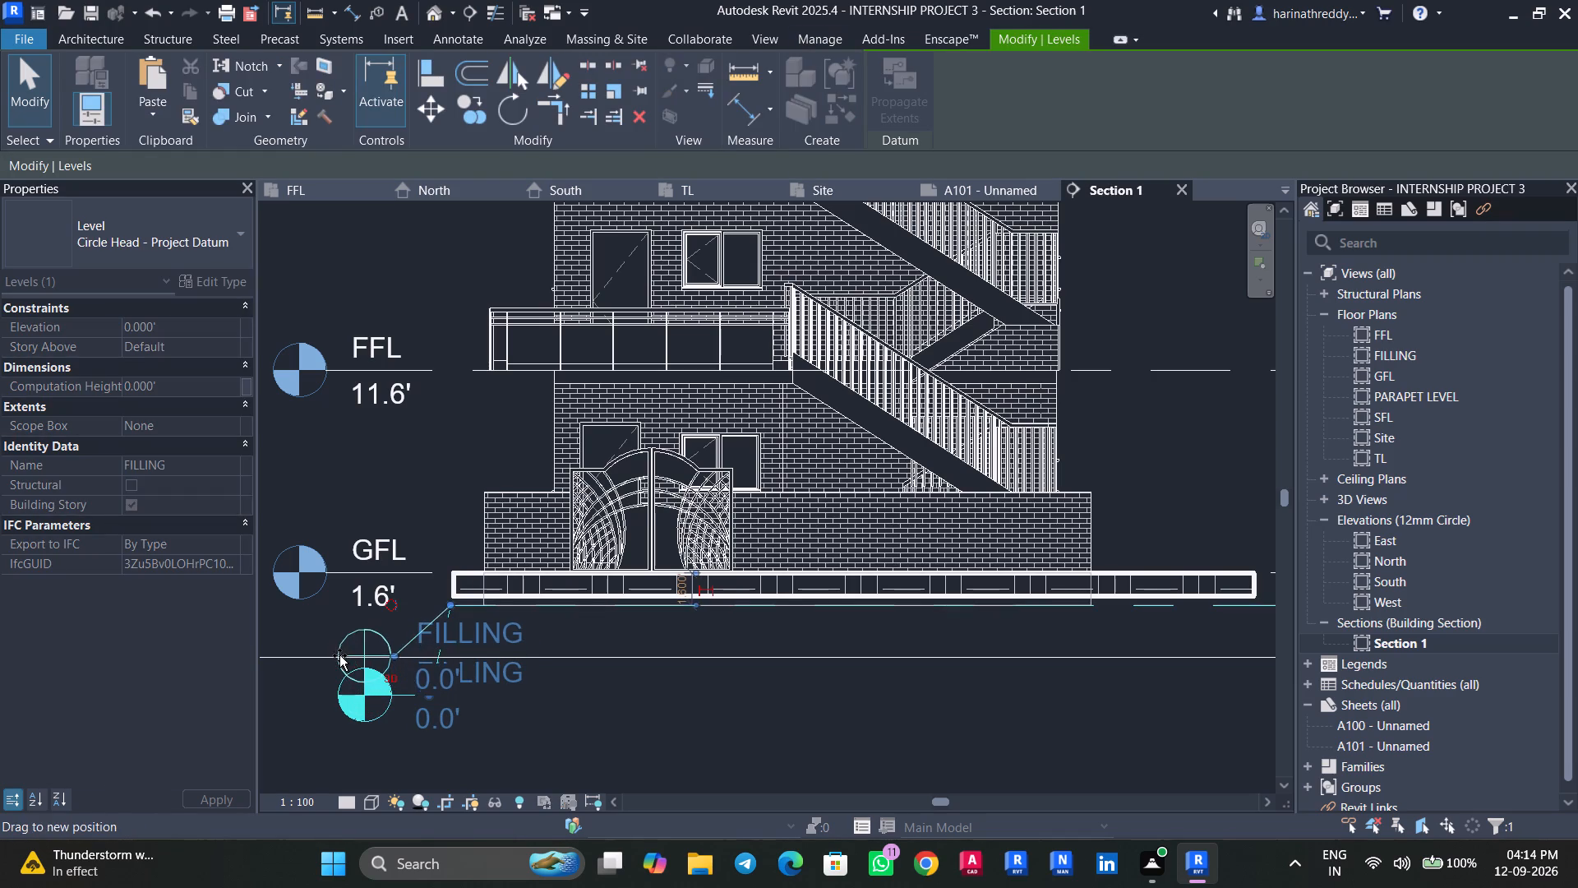
{"action": "left_click_drag", "start_coordinate": [339, 655], "coordinate": [352, 692]}
{"action": "left_click", "coordinate": [276, 730]}
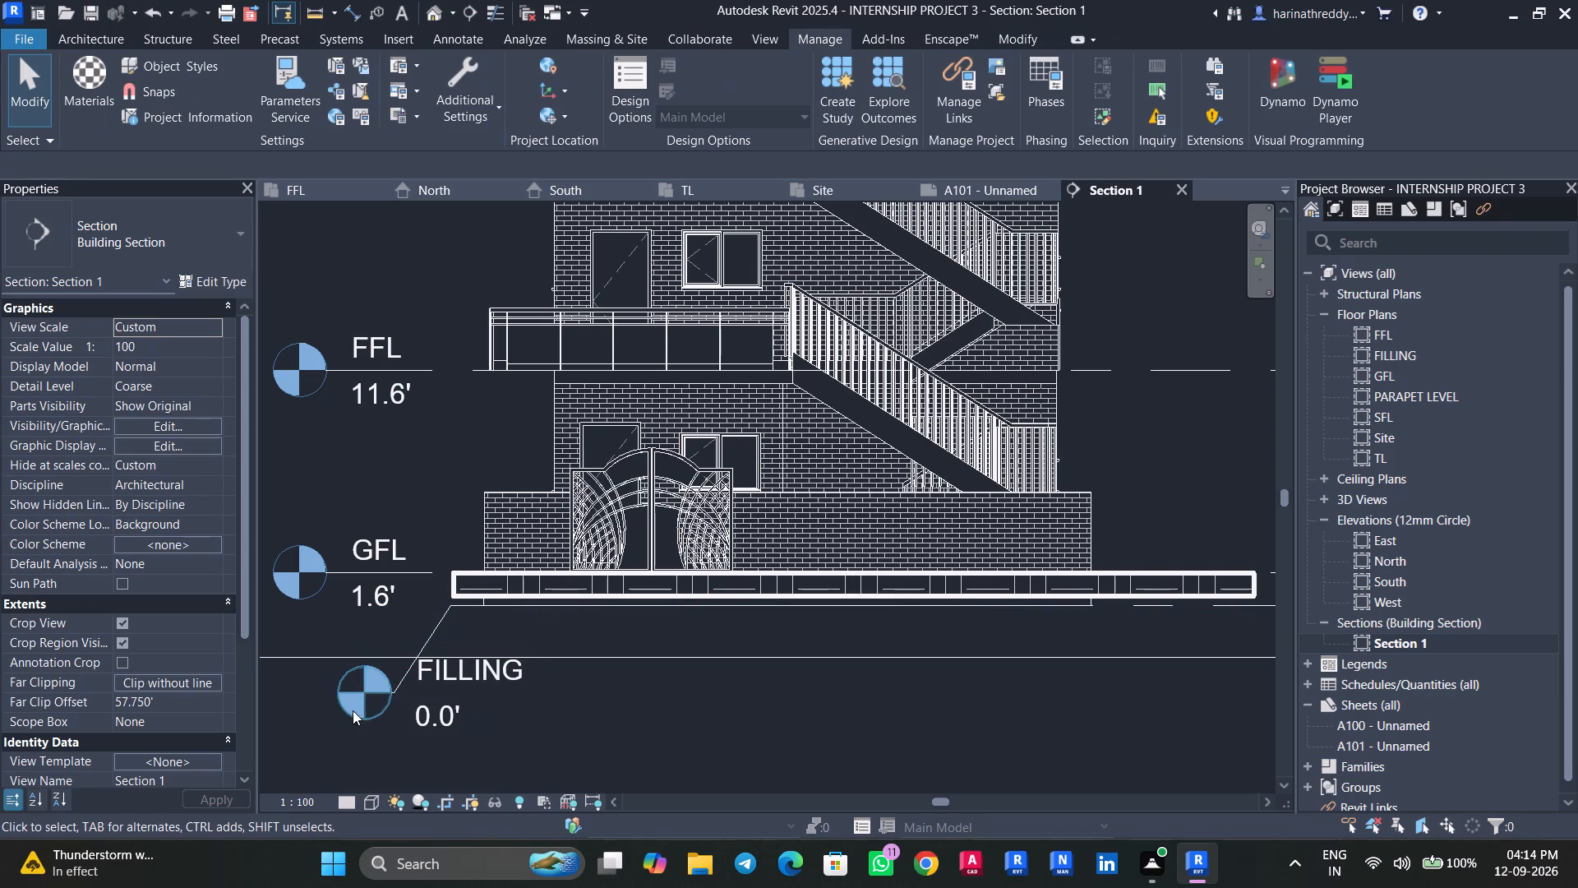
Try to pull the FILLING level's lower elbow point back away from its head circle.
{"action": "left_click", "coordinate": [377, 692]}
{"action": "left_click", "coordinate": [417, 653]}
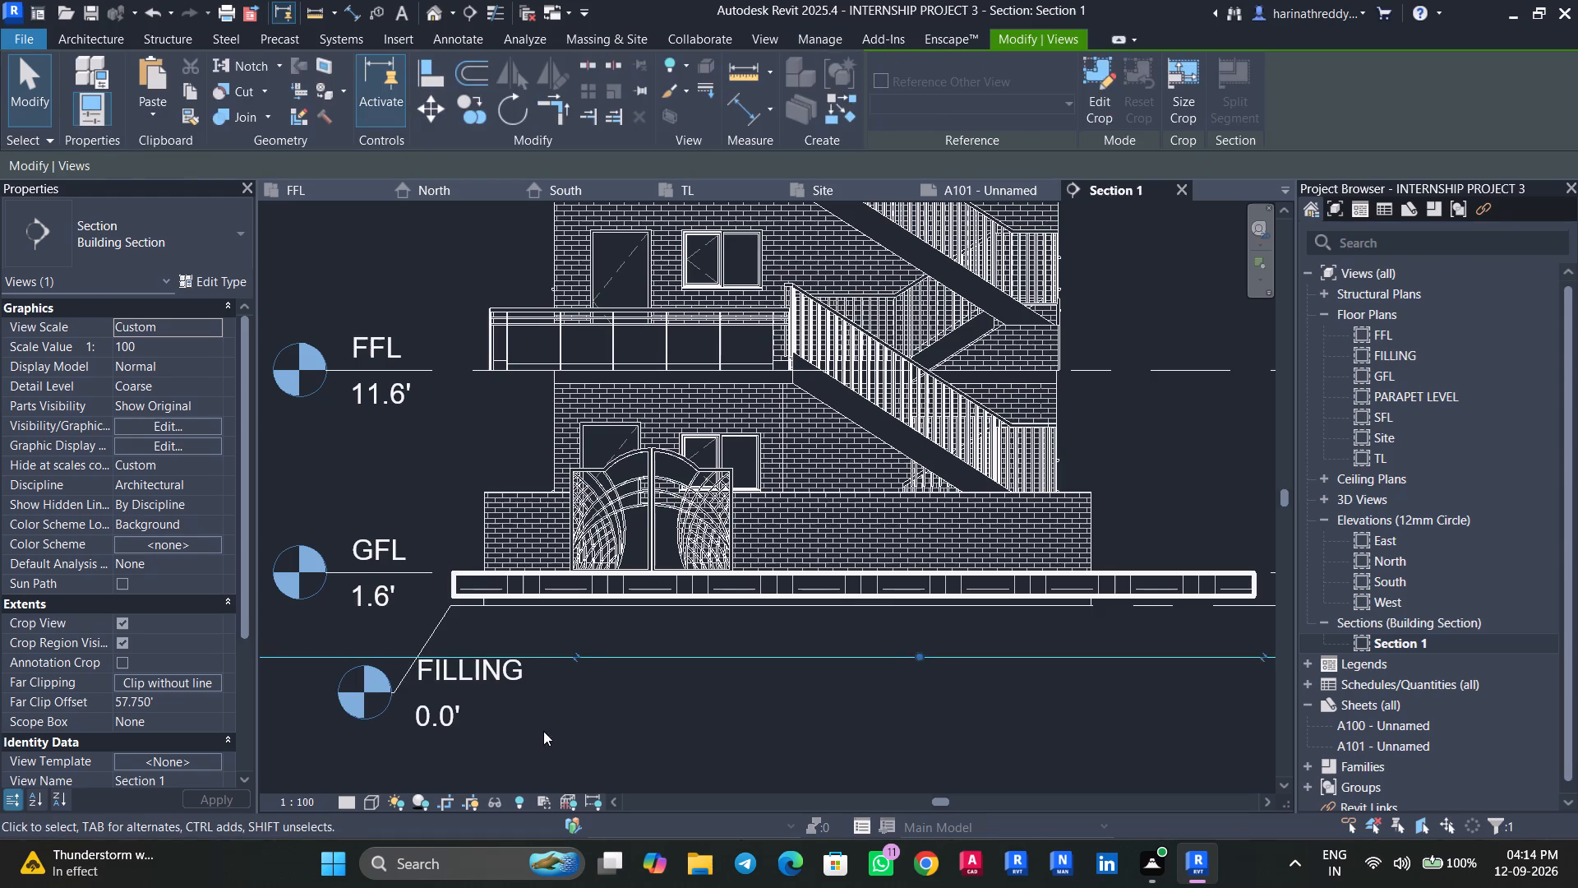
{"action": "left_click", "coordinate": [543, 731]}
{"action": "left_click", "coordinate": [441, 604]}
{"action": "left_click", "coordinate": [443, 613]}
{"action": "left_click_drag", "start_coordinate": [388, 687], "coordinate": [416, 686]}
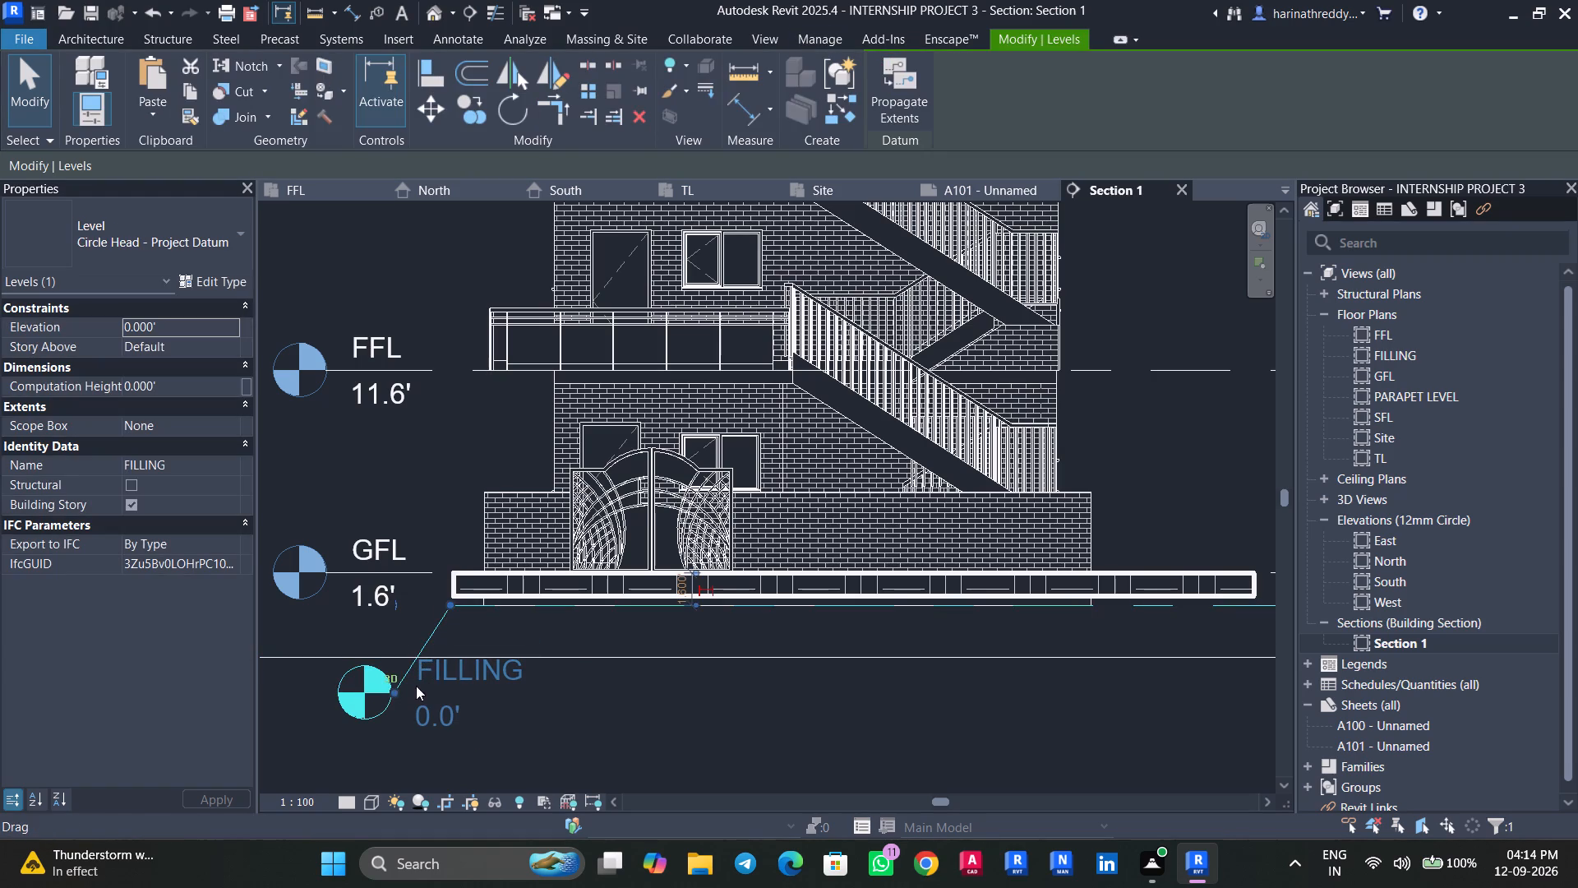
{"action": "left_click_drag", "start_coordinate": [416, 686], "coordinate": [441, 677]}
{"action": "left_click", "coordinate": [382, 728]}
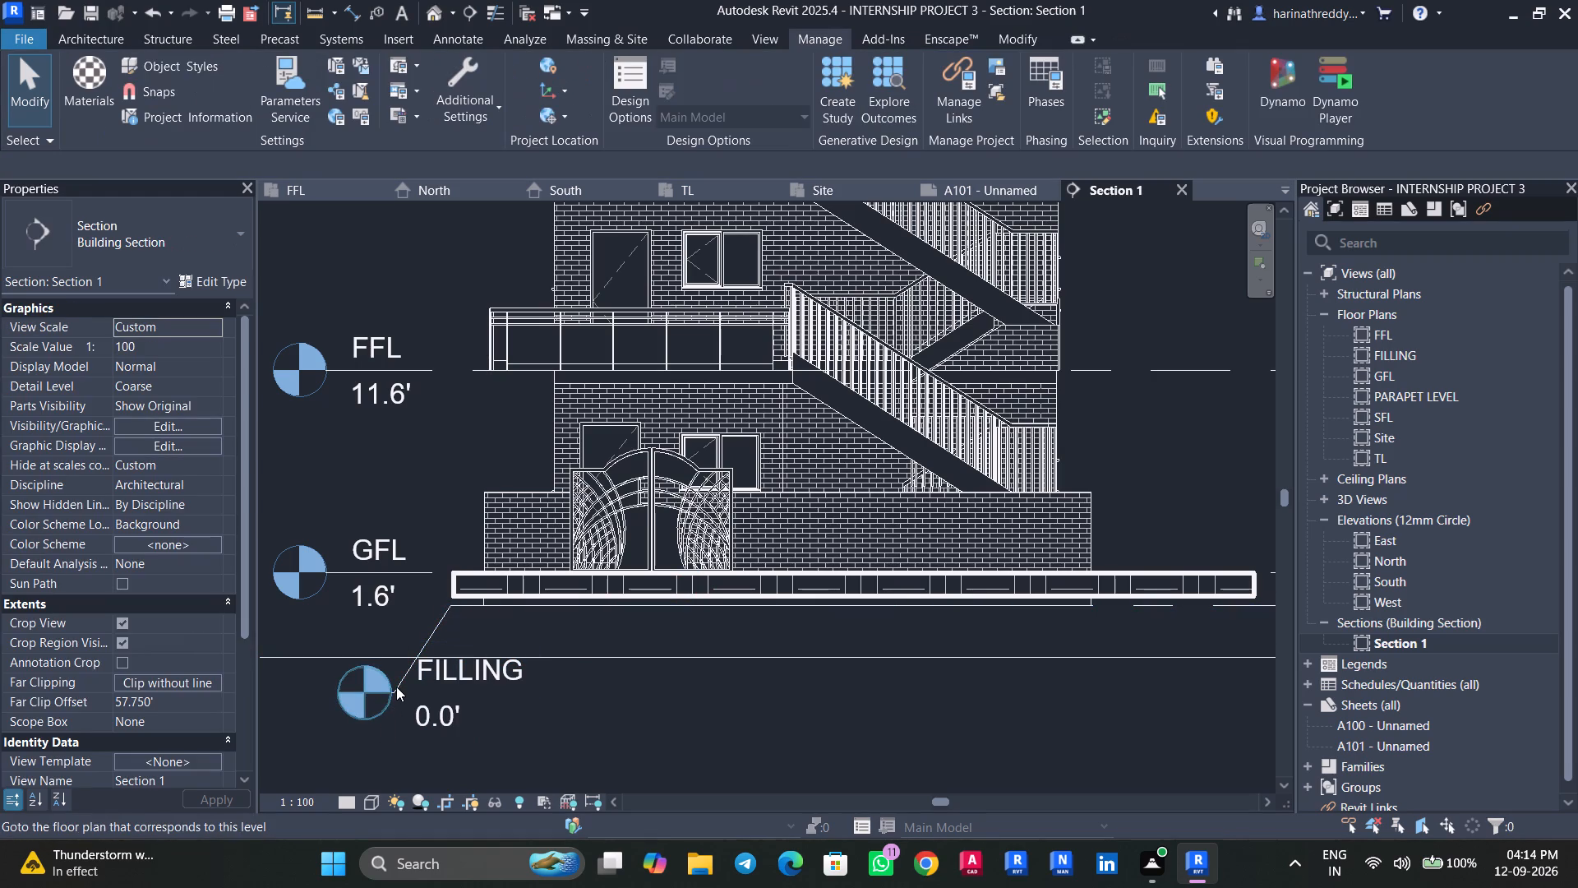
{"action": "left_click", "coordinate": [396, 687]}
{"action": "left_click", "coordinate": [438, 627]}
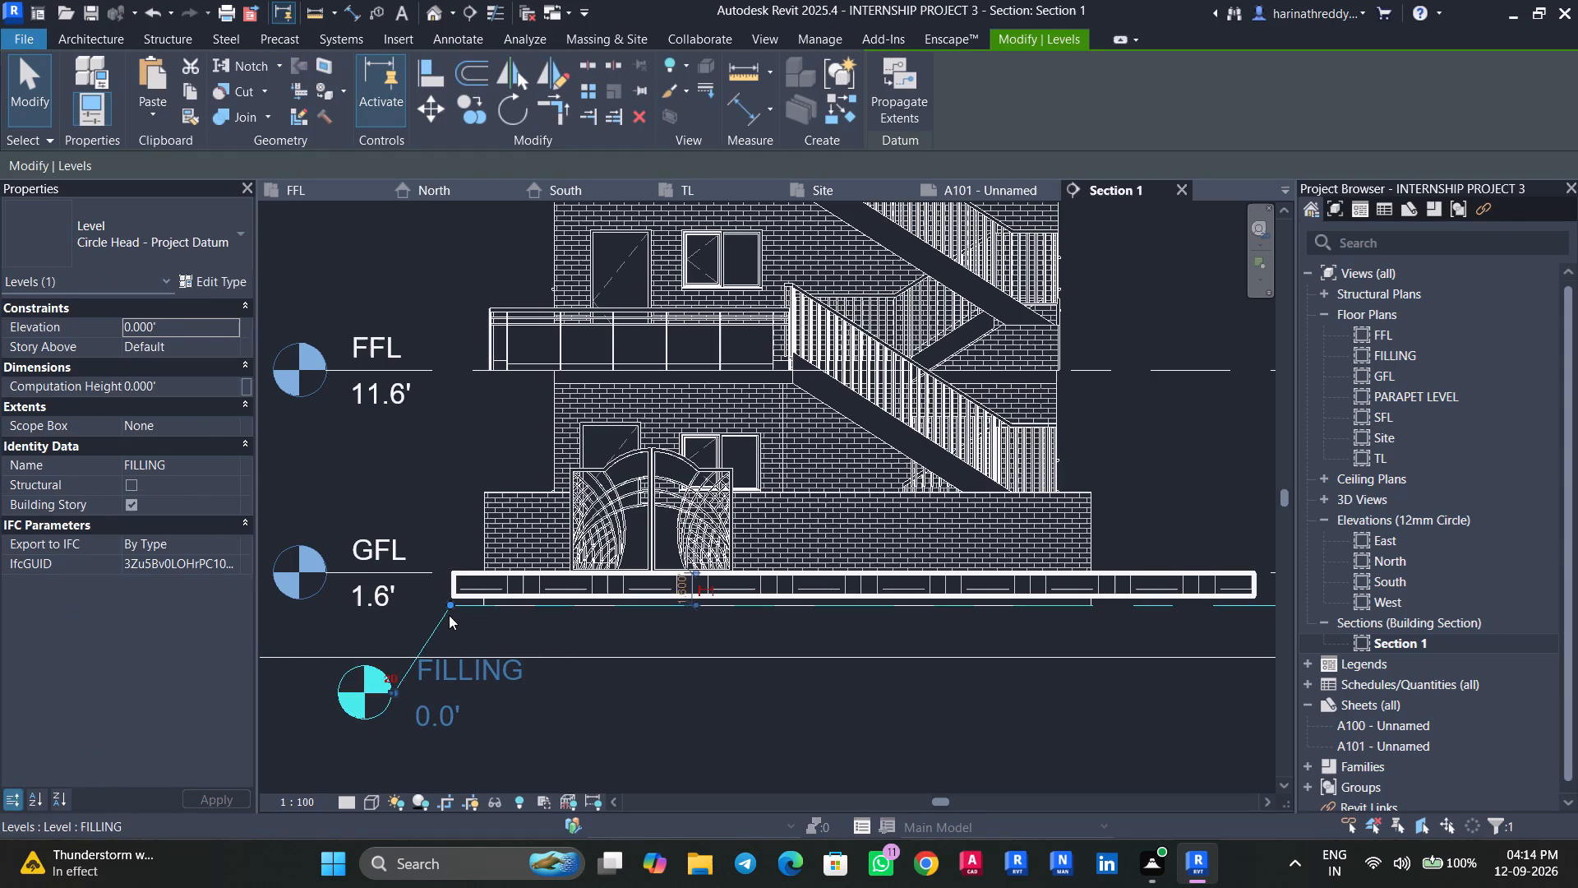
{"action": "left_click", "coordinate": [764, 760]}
Shorten the aligned level lines at their headless ends so they stop in line with the end of the asphalt path slab.
{"action": "scroll", "coordinate": [754, 758], "scroll_direction": "down", "scroll_amount": 3}
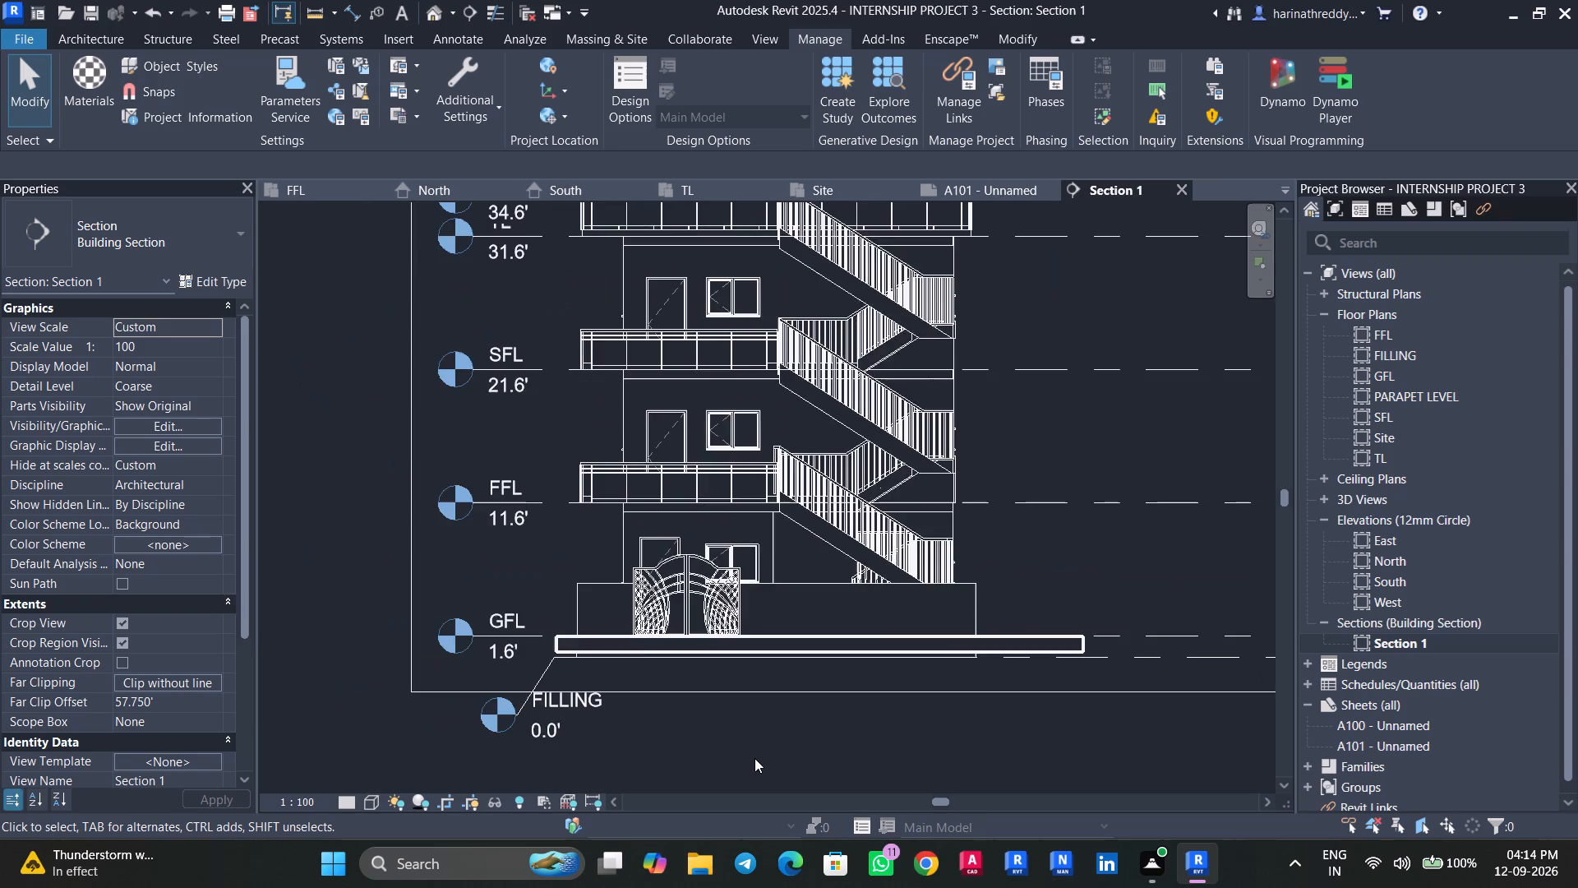
{"action": "scroll", "coordinate": [754, 758], "scroll_direction": "down", "scroll_amount": 2}
{"action": "left_click", "coordinate": [1062, 465]}
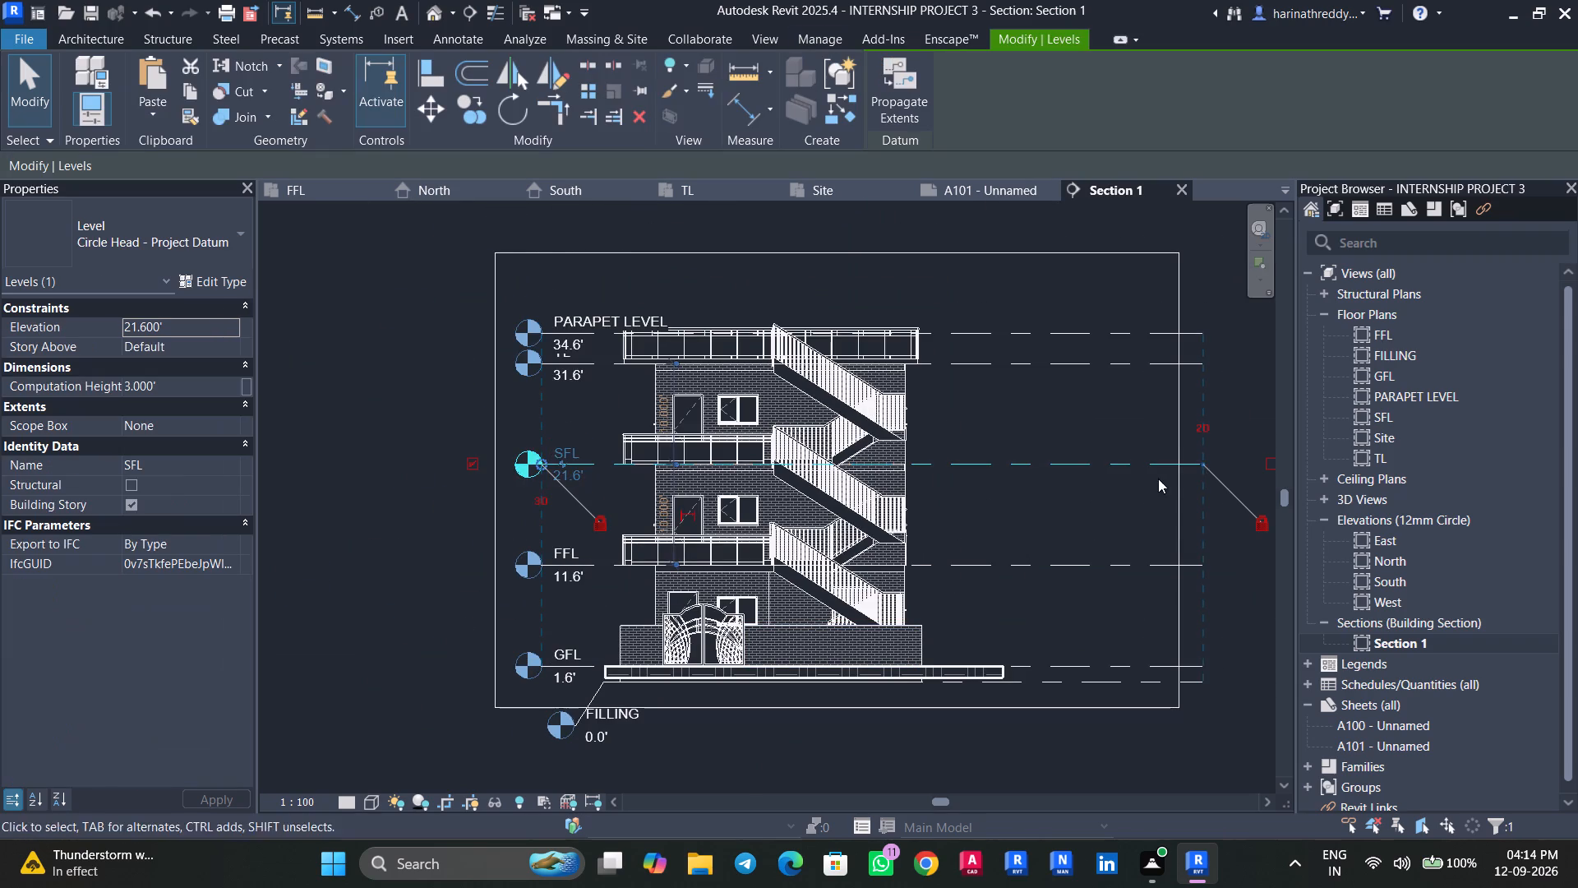
{"action": "left_click_drag", "start_coordinate": [1200, 457], "coordinate": [1048, 474]}
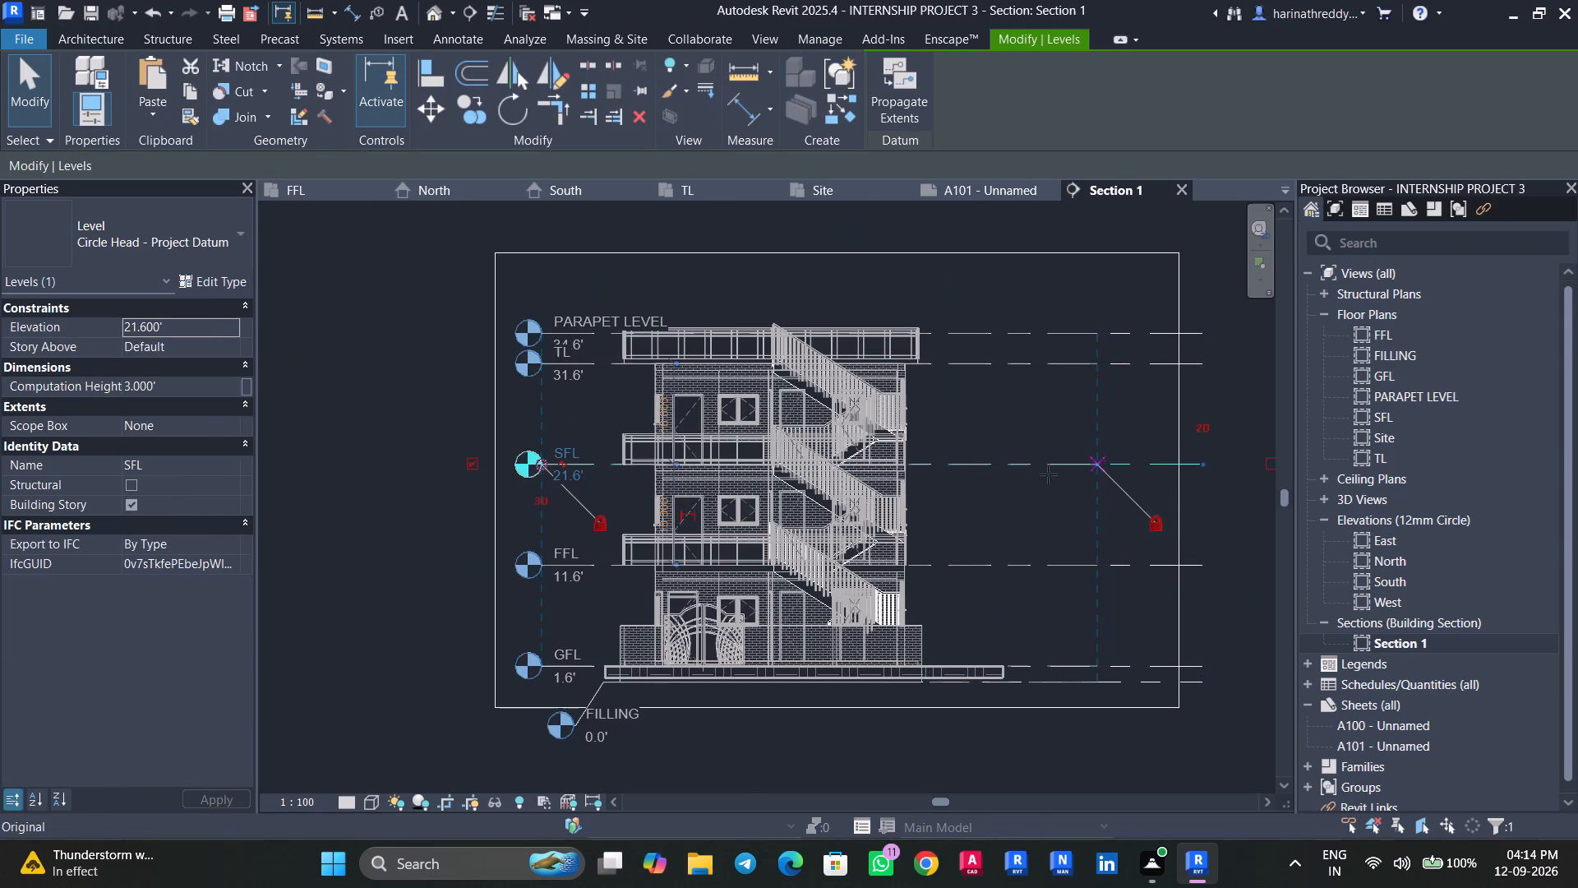
{"action": "left_click_drag", "start_coordinate": [1048, 474], "coordinate": [1004, 482]}
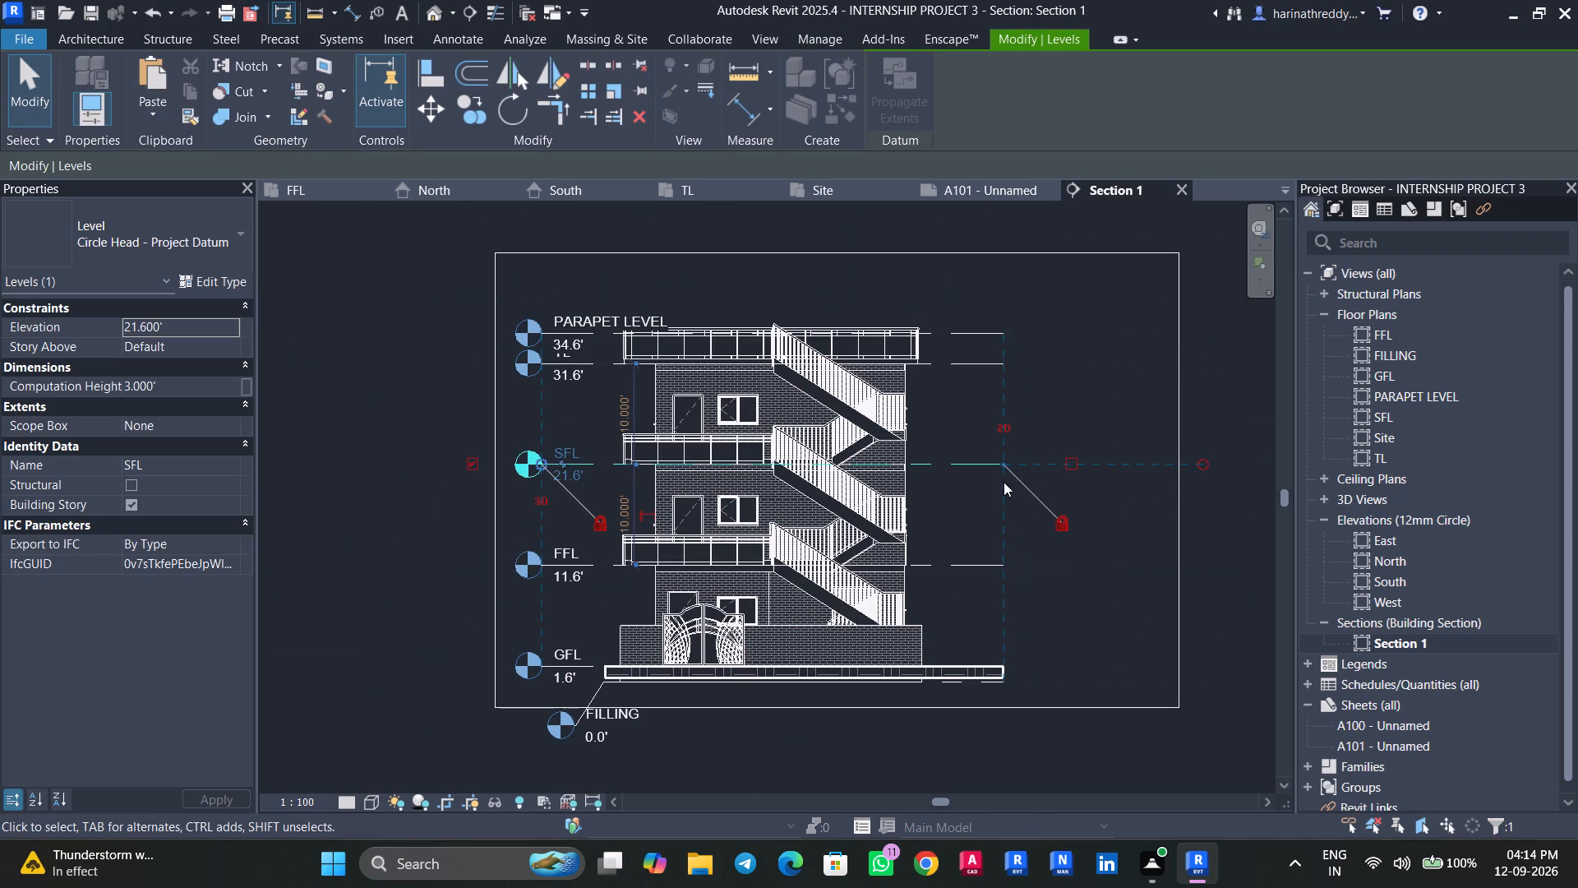
{"action": "left_click", "coordinate": [1153, 732]}
Save the project.
{"action": "scroll", "coordinate": [1155, 753], "scroll_direction": "down", "scroll_amount": 2}
{"action": "middle_click_drag", "start_coordinate": [1155, 753], "coordinate": [1051, 711]}
{"action": "scroll", "coordinate": [1051, 711], "scroll_direction": "down", "scroll_amount": 1}
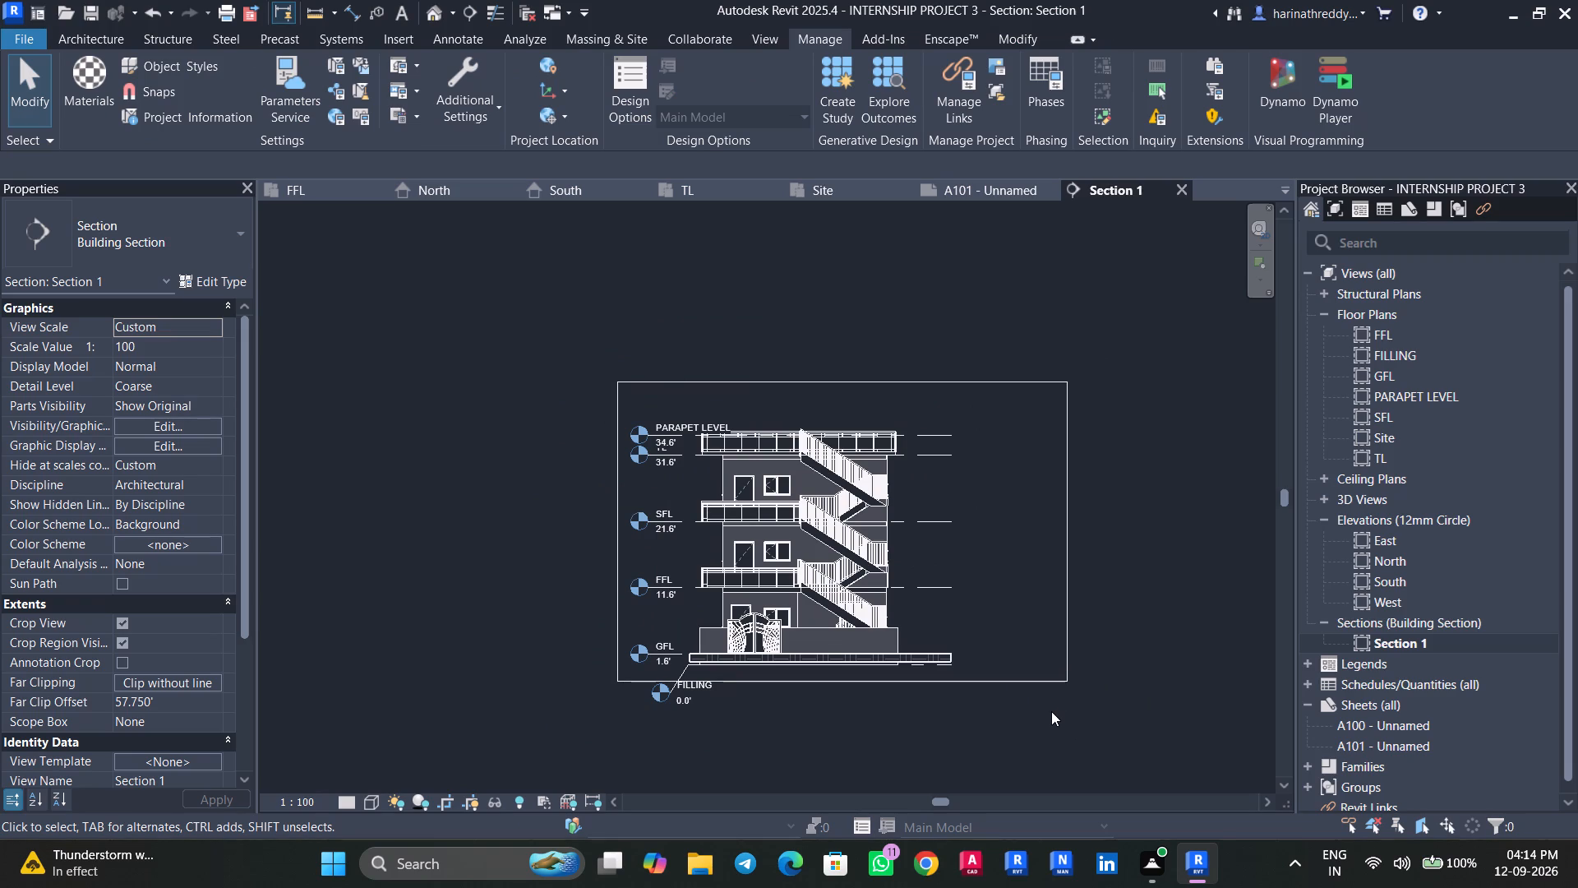
{"action": "key", "text": "ctrl+s"}
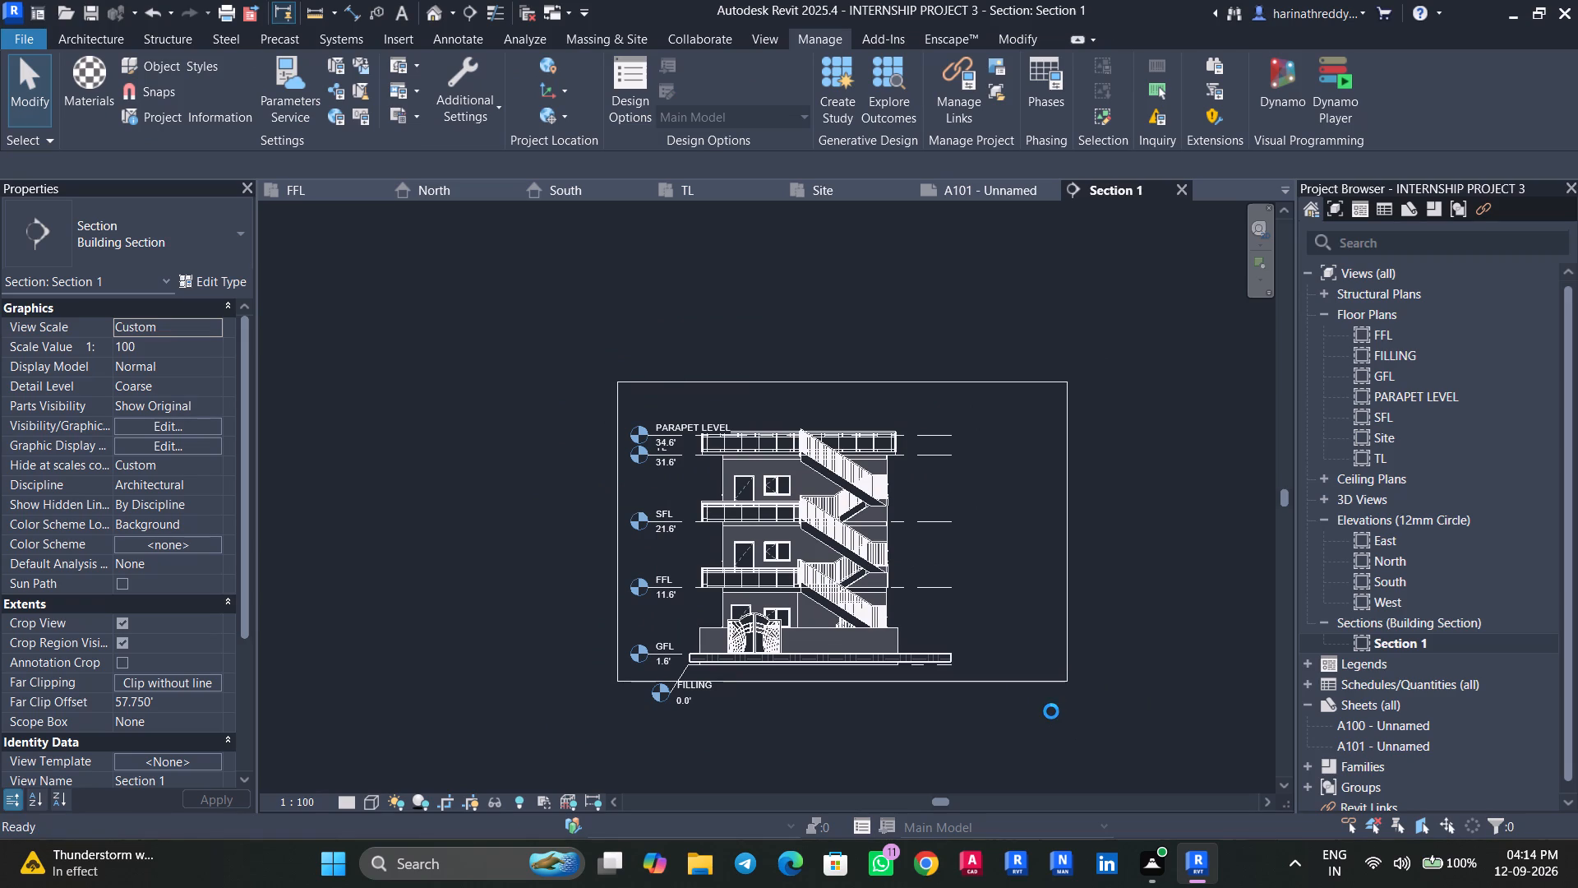
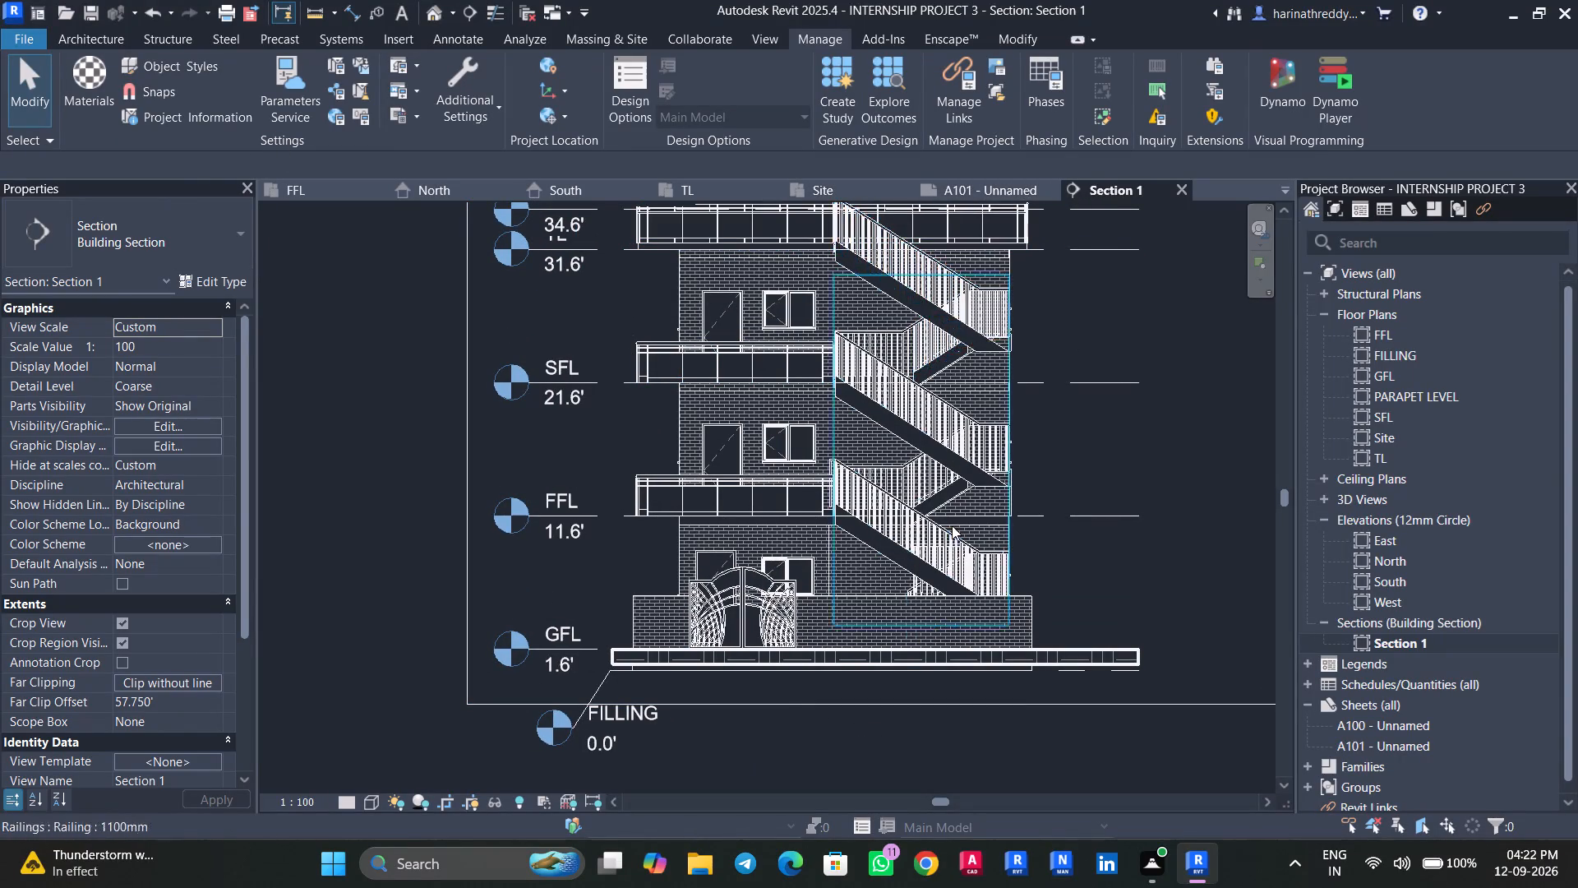
Examine the ELEVATION and SECTION-AA reference drawings in the FILLING floor plan.
{"action": "scroll", "coordinate": [952, 525], "scroll_direction": "down", "scroll_amount": 3}
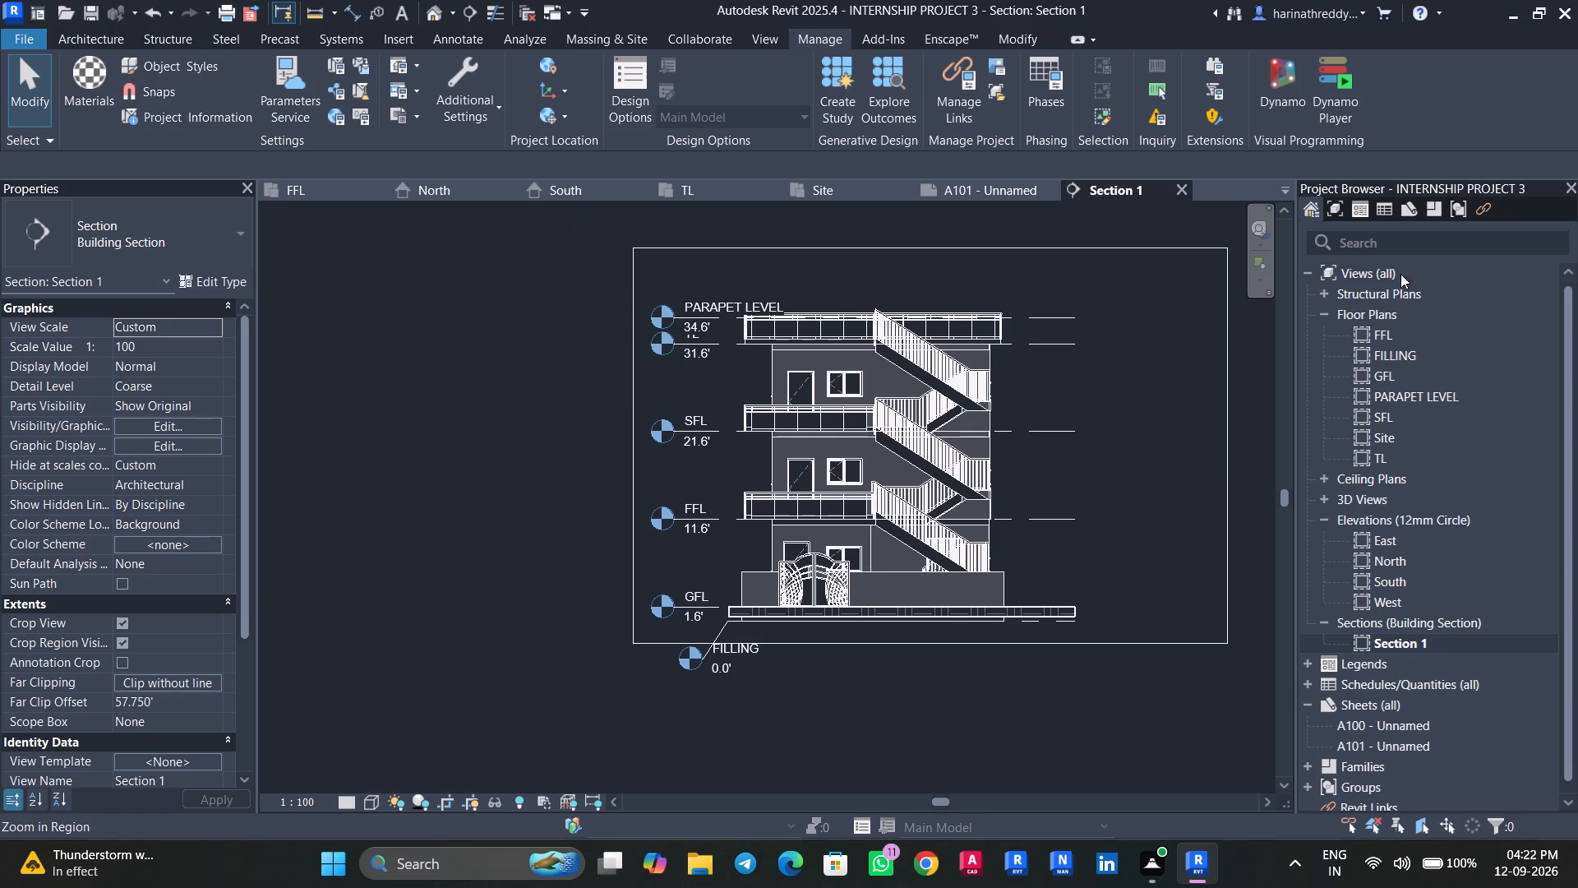
{"action": "double_click", "coordinate": [1381, 353]}
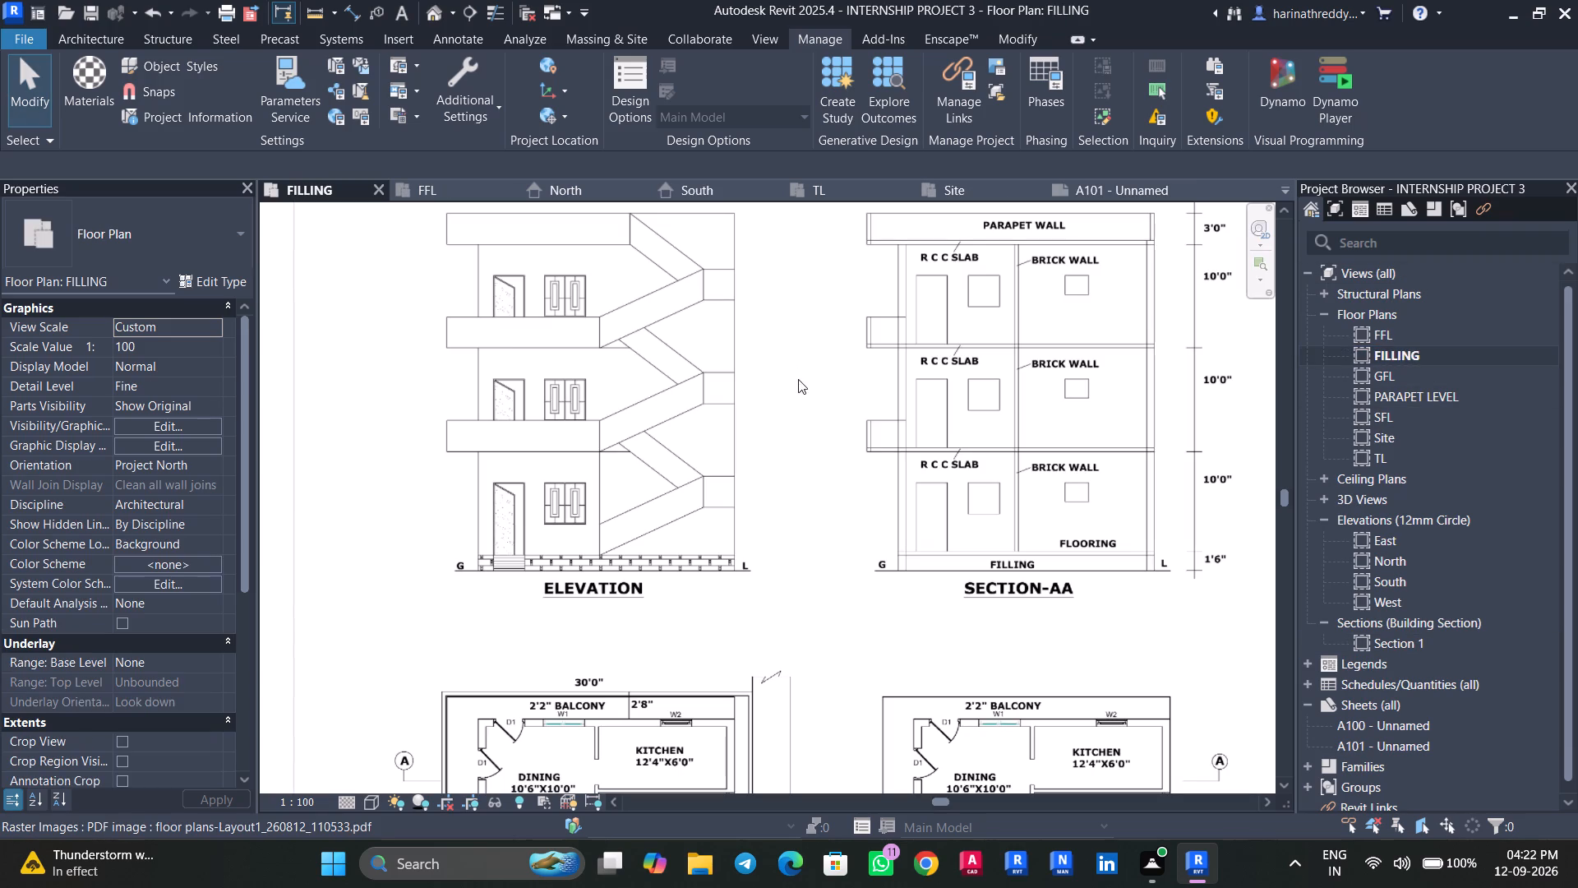
{"action": "scroll", "coordinate": [565, 590], "scroll_direction": "up", "scroll_amount": 4}
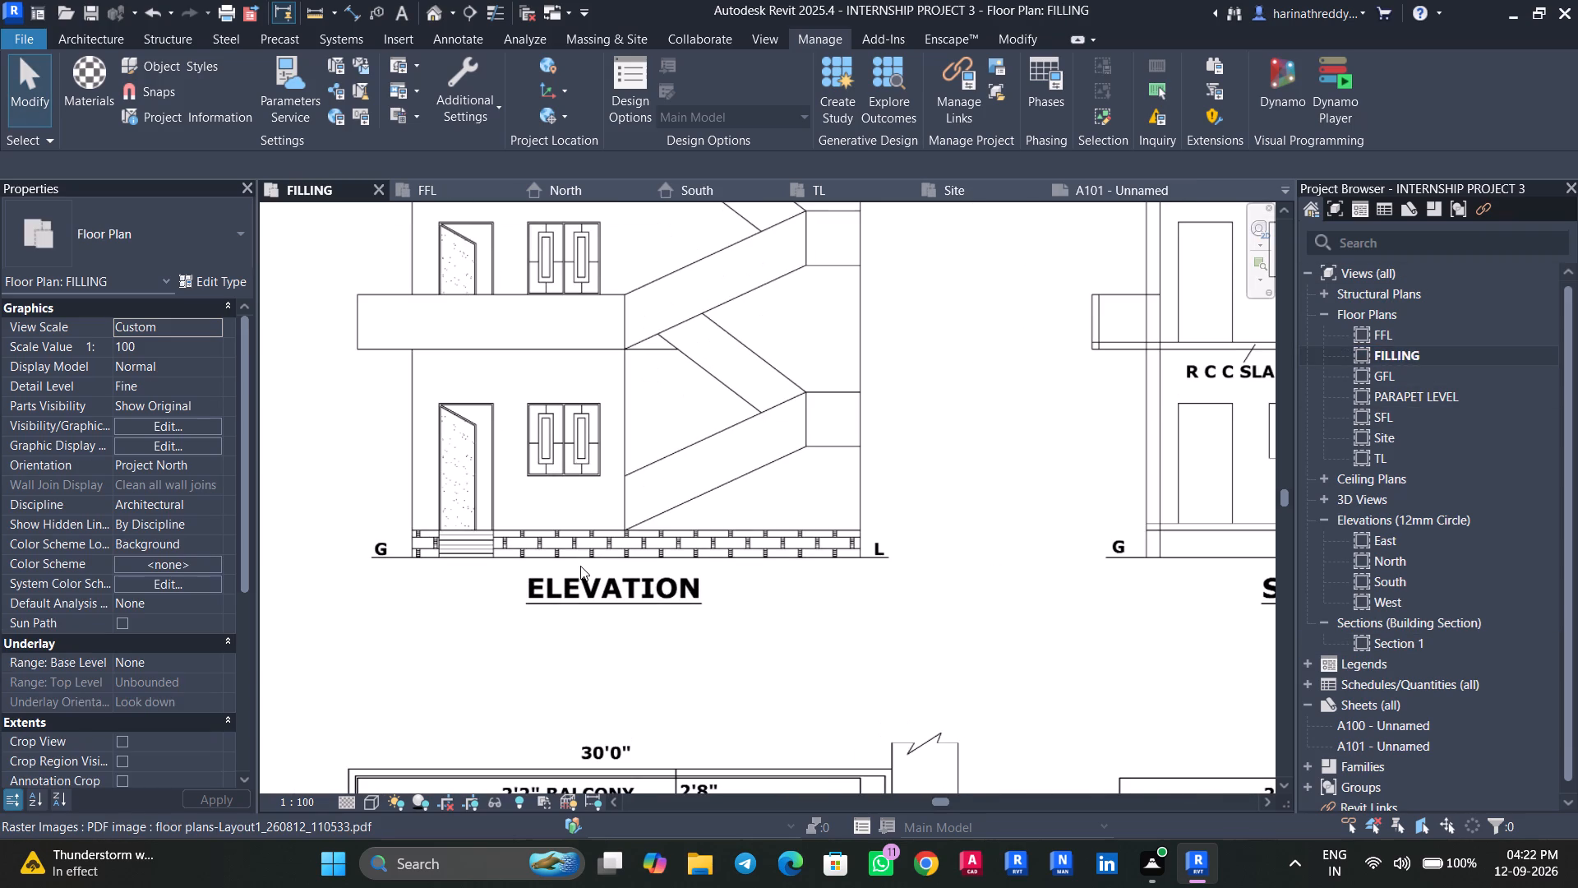
{"action": "scroll", "coordinate": [580, 566], "scroll_direction": "down", "scroll_amount": 5}
{"action": "scroll", "coordinate": [689, 584], "scroll_direction": "up", "scroll_amount": 2}
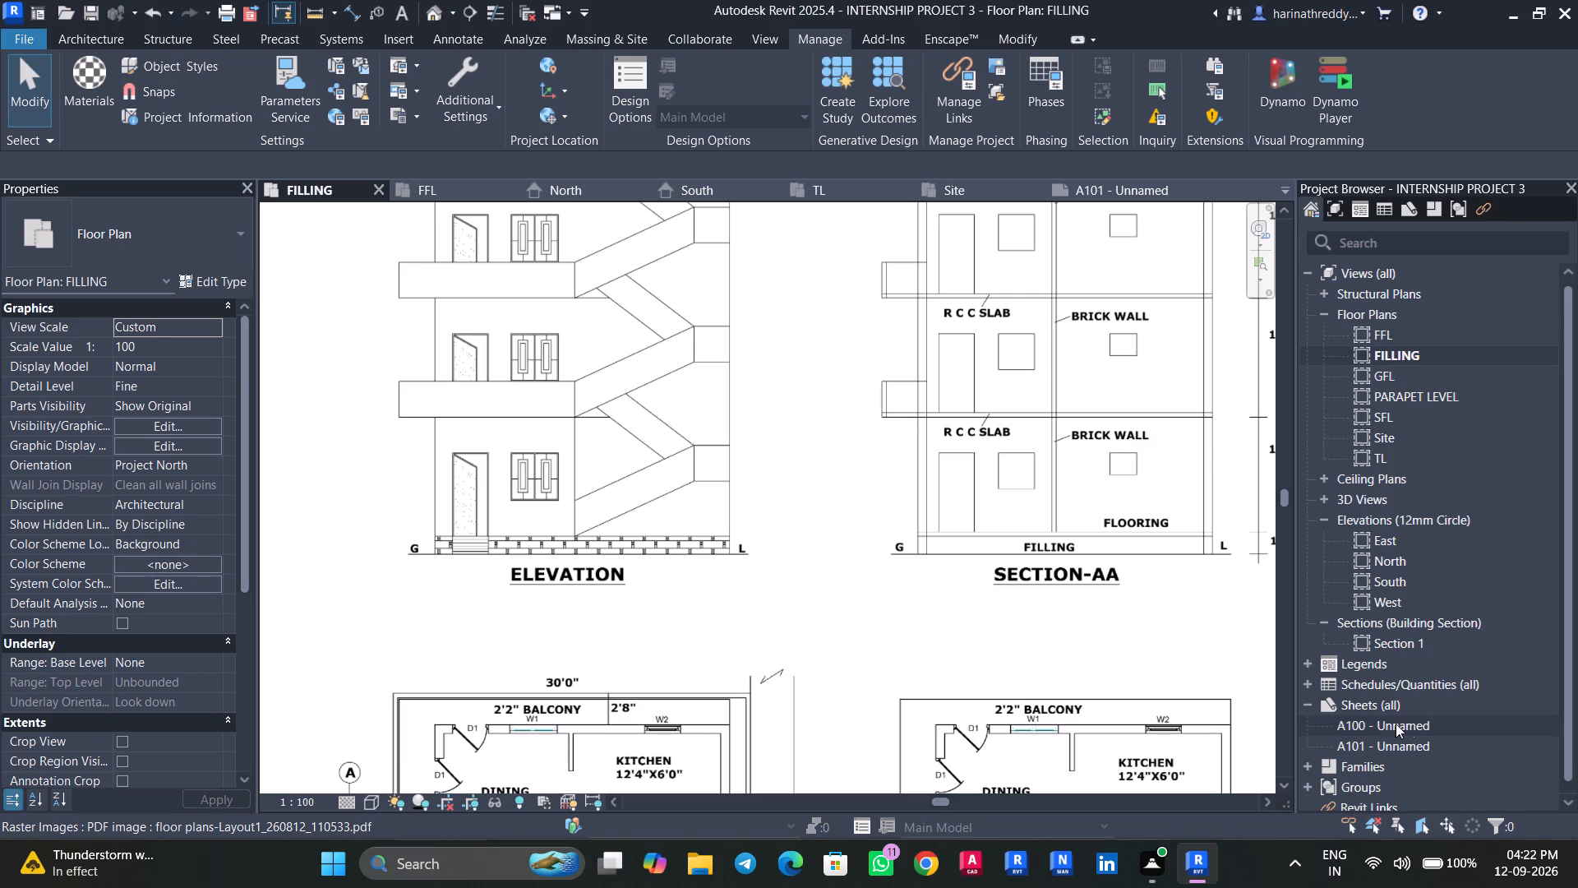
Place the Section 1 view on sheet A101 in the upper-left part of the drawing area.
{"action": "double_click", "coordinate": [1396, 644]}
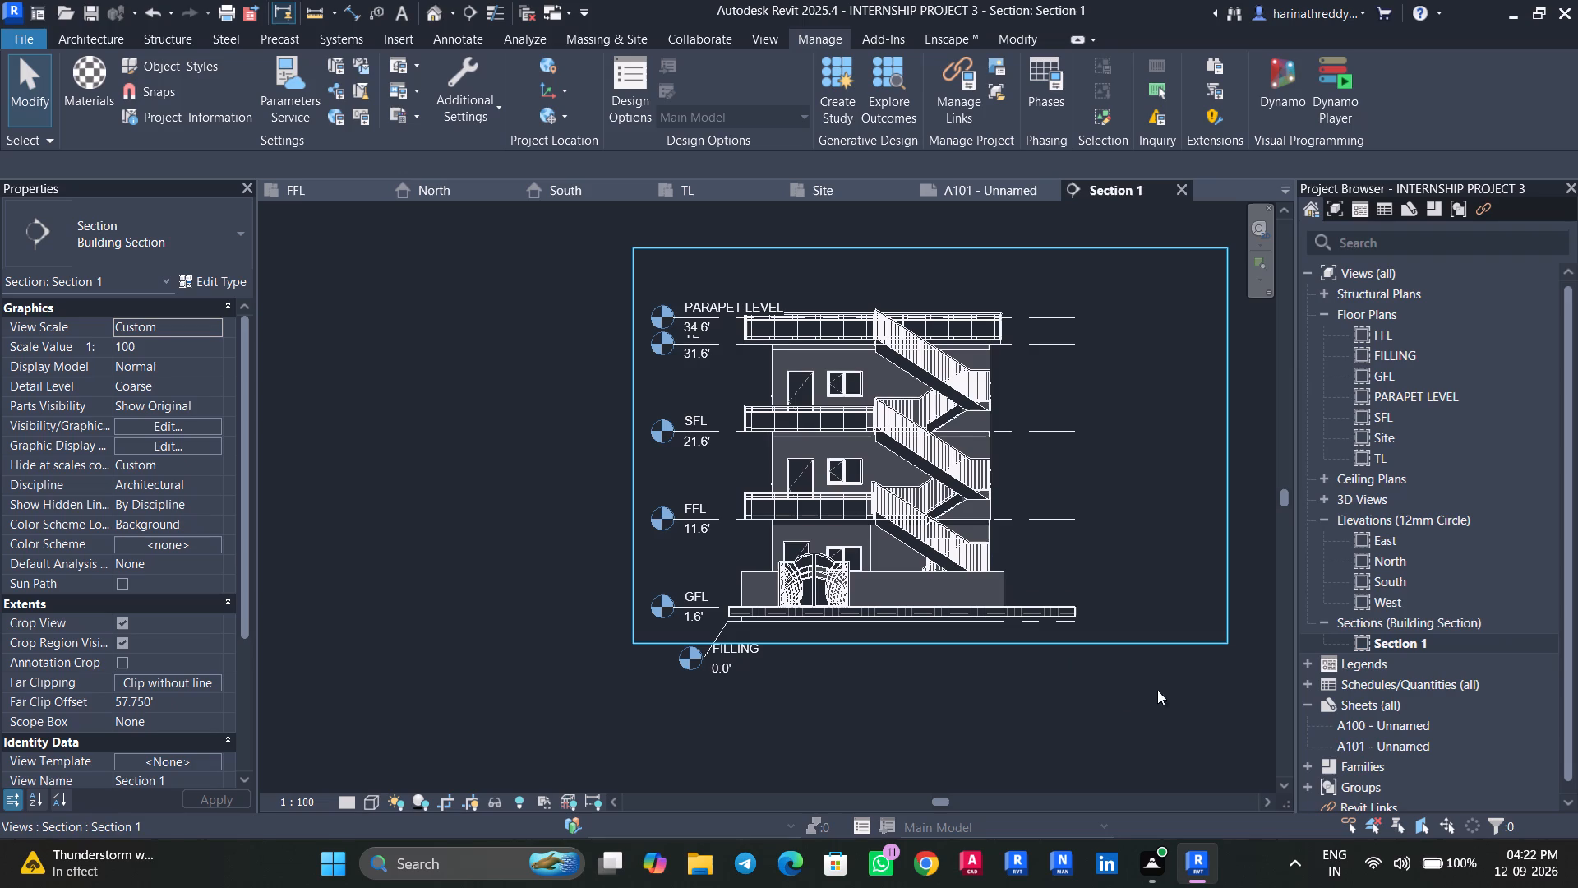
{"action": "double_click", "coordinate": [1373, 752]}
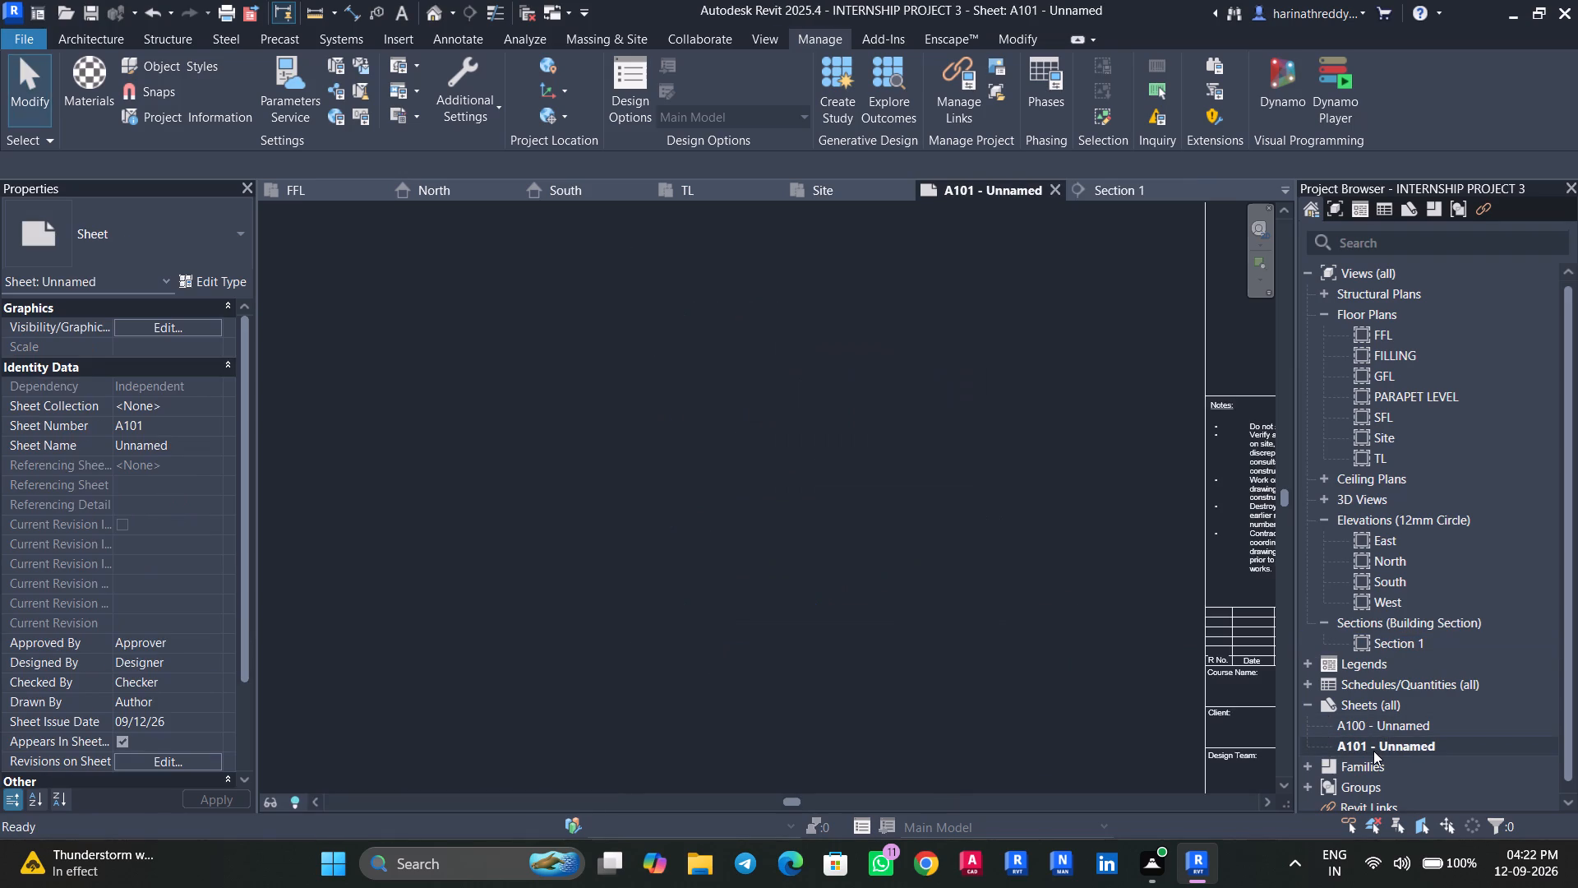
{"action": "scroll", "coordinate": [1148, 675], "scroll_direction": "down", "scroll_amount": 7}
{"action": "scroll", "coordinate": [1364, 700], "scroll_direction": "up", "scroll_amount": 4}
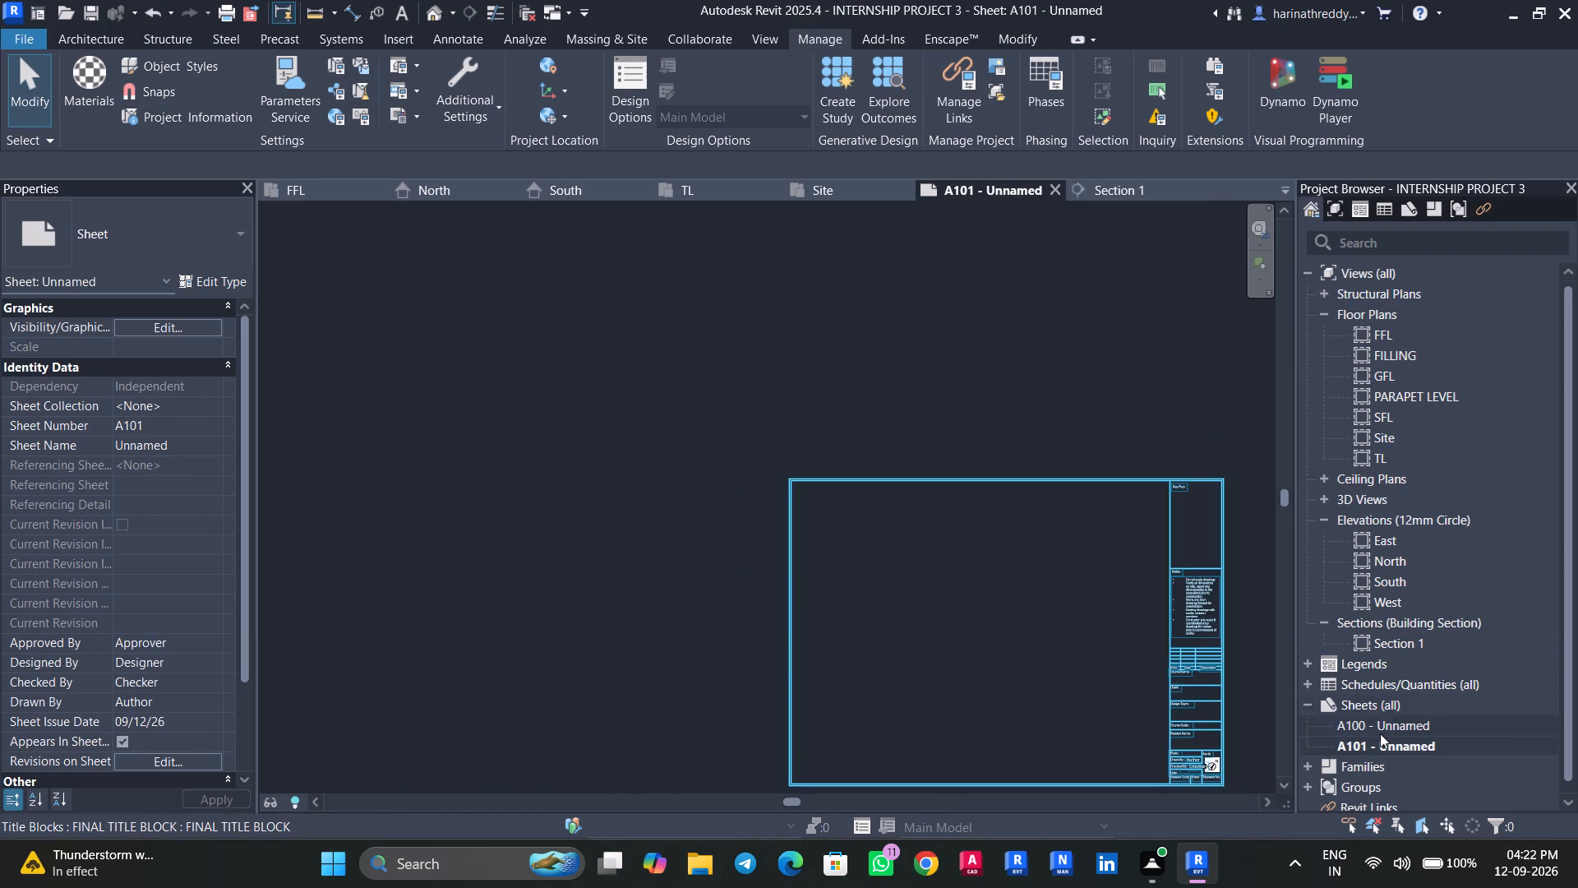
{"action": "scroll", "coordinate": [1372, 707], "scroll_direction": "up", "scroll_amount": 3}
{"action": "left_click_drag", "start_coordinate": [1390, 636], "coordinate": [933, 553]}
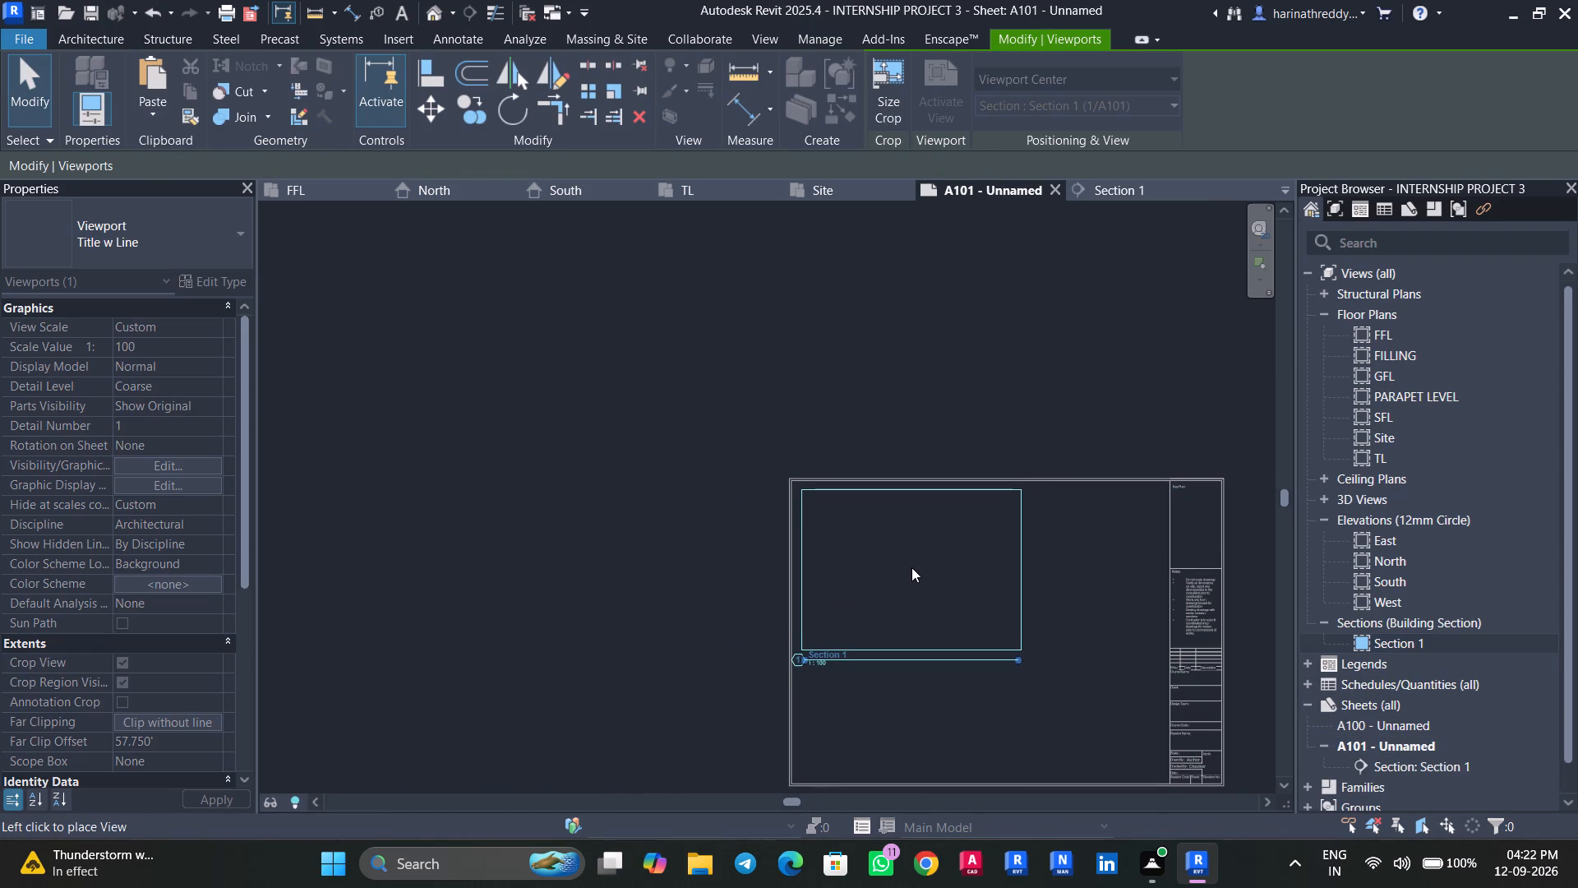
{"action": "left_click", "coordinate": [911, 566]}
{"action": "key", "text": "Escape"}
Move the Section 1 viewport title up so it sits just beneath the view's crop region.
{"action": "scroll", "coordinate": [965, 687], "scroll_direction": "up", "scroll_amount": 3}
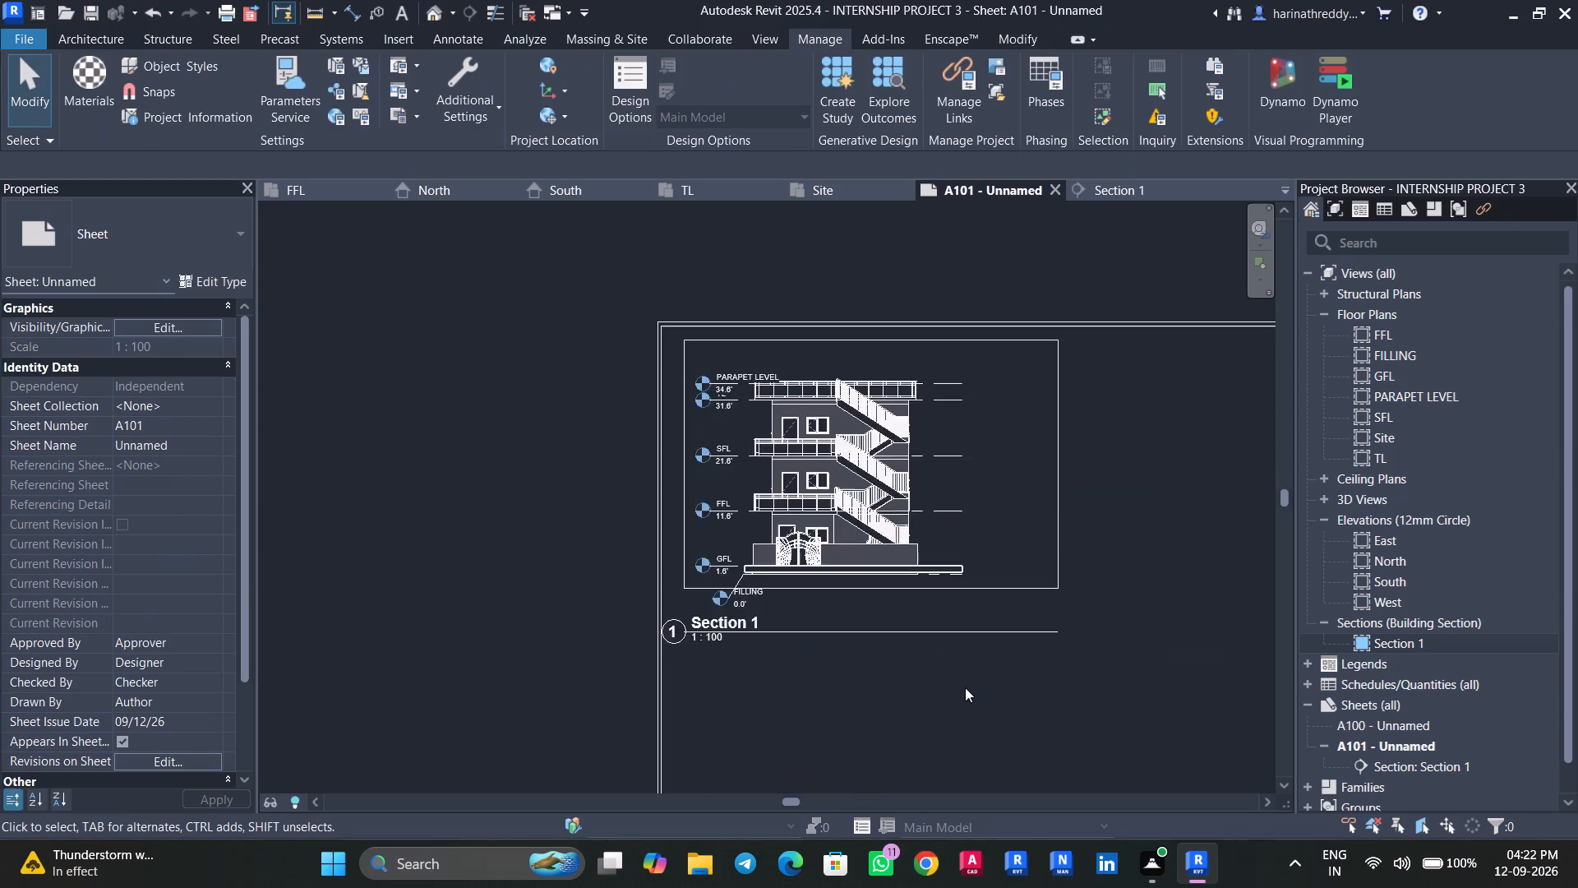
{"action": "scroll", "coordinate": [965, 687], "scroll_direction": "up", "scroll_amount": 4}
{"action": "middle_click_drag", "start_coordinate": [961, 687], "coordinate": [753, 730]}
{"action": "left_click", "coordinate": [761, 647]}
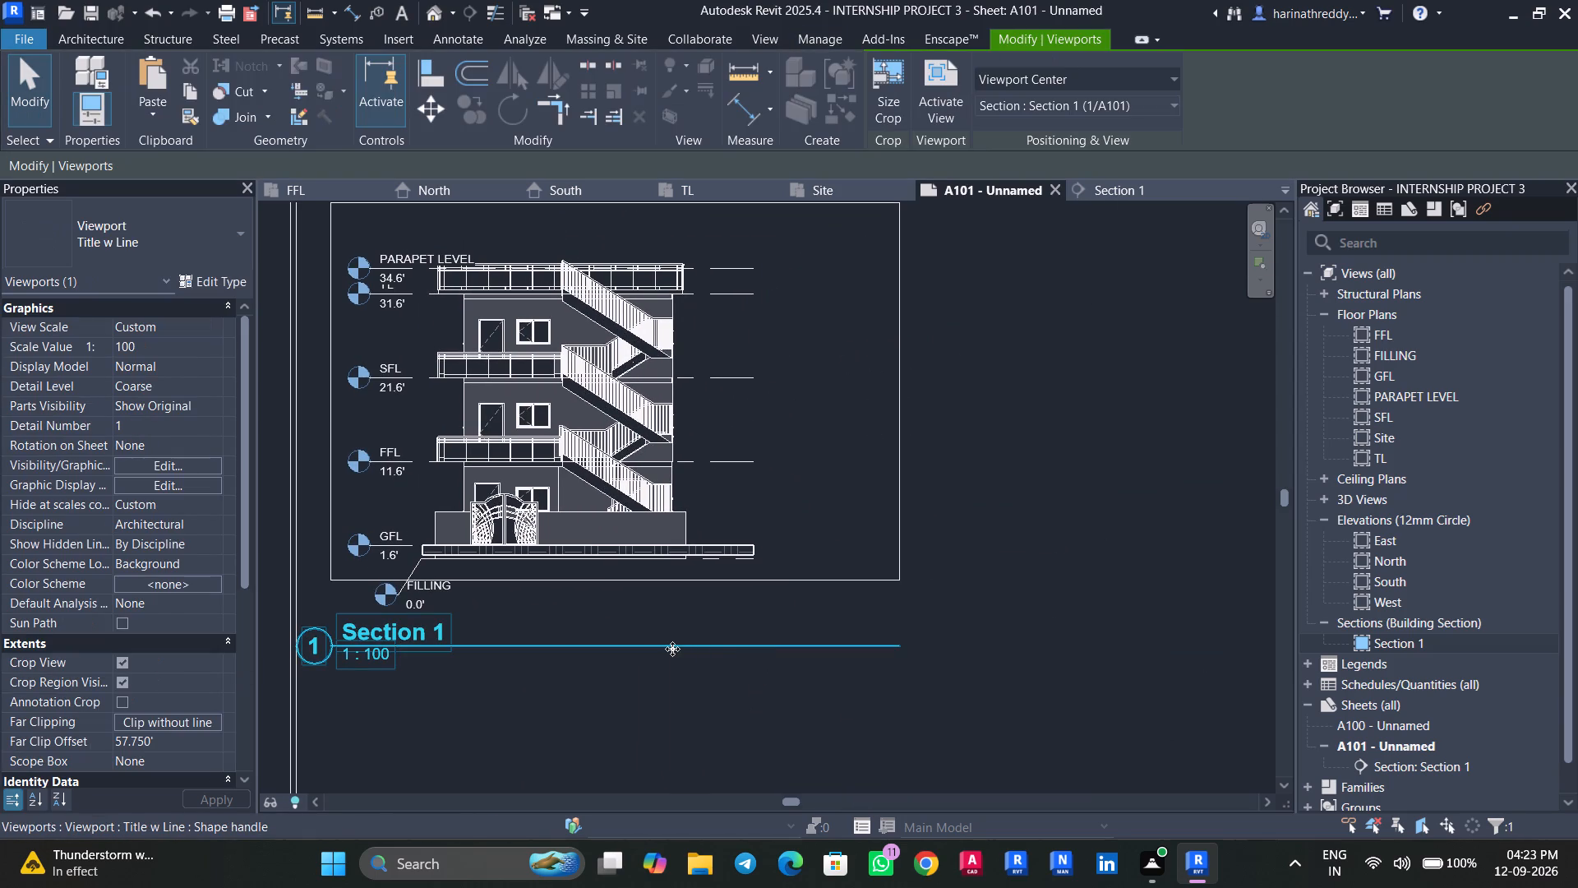
{"action": "left_click_drag", "start_coordinate": [672, 649], "coordinate": [675, 597]}
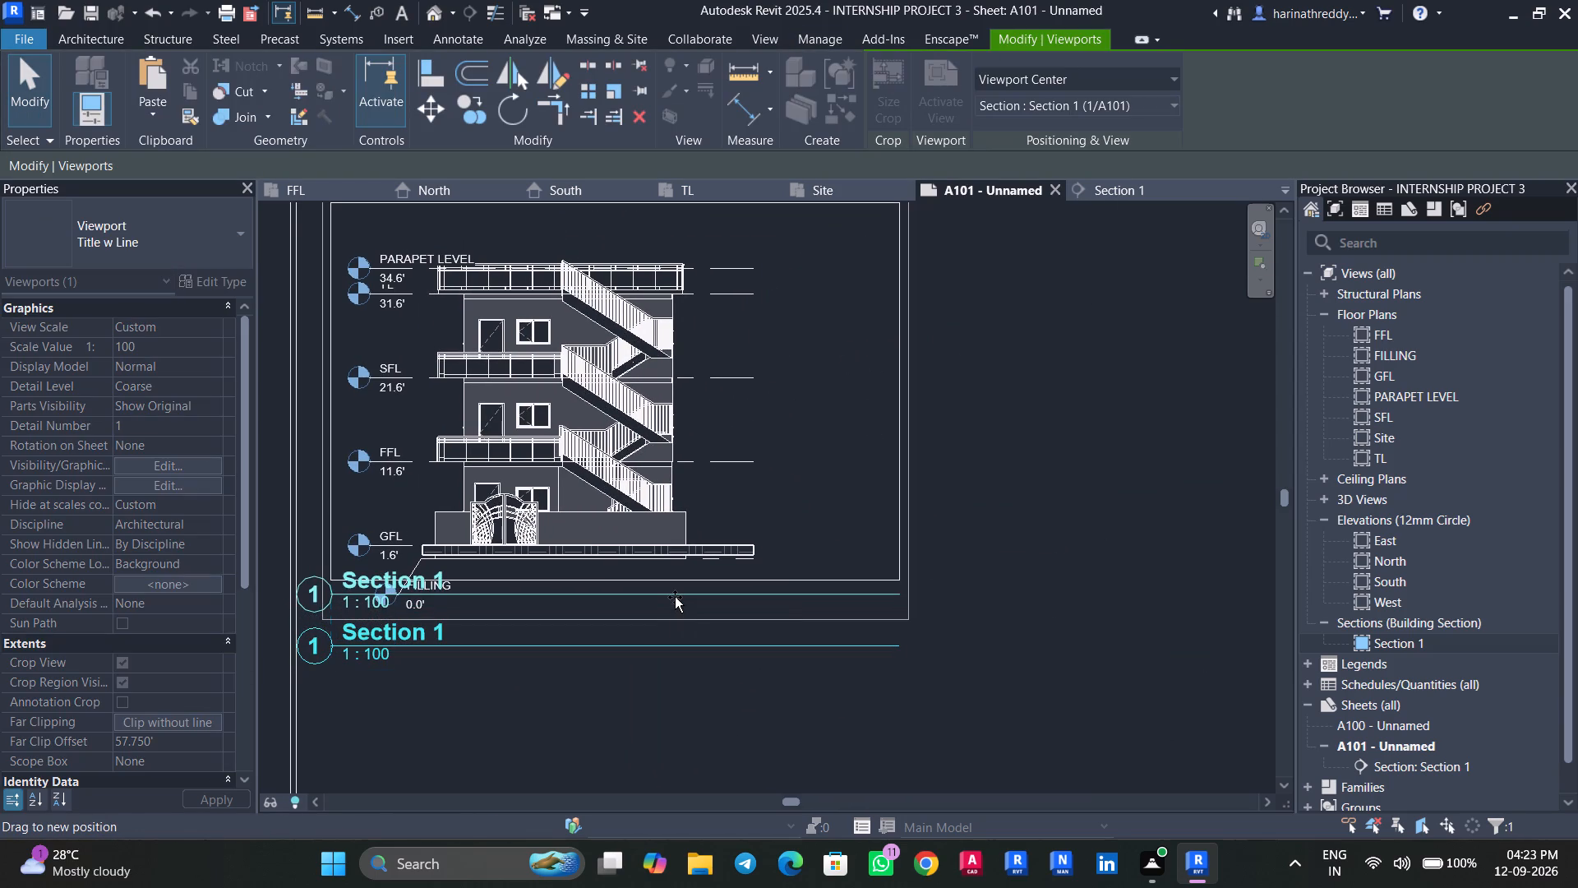
{"action": "left_click_drag", "start_coordinate": [675, 597], "coordinate": [666, 626]}
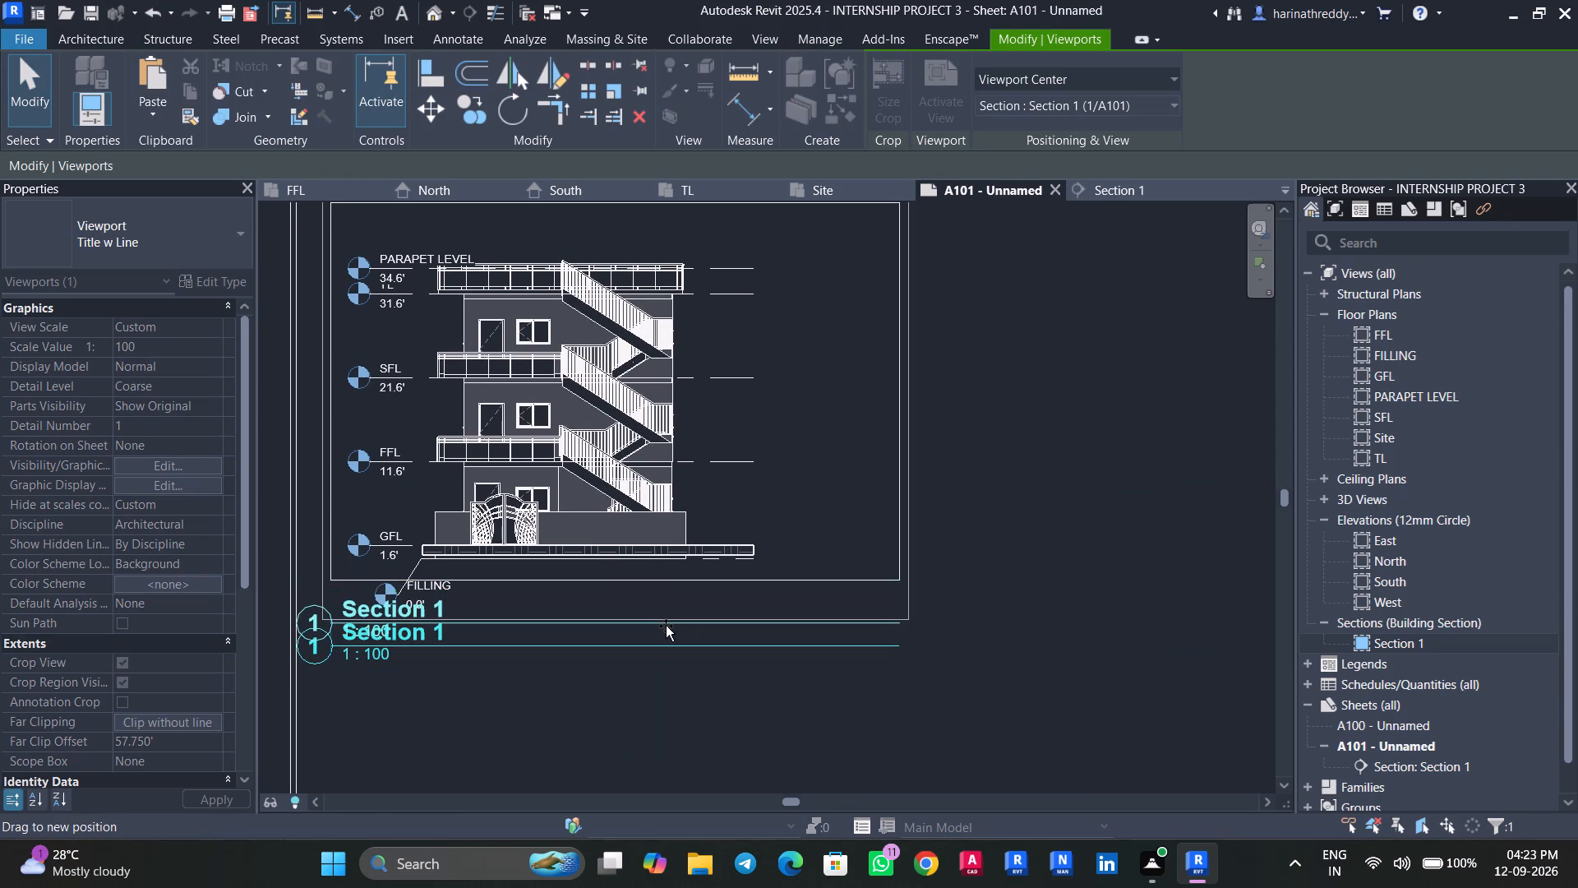
{"action": "left_click_drag", "start_coordinate": [666, 626], "coordinate": [671, 620]}
{"action": "key", "text": "Escape"}
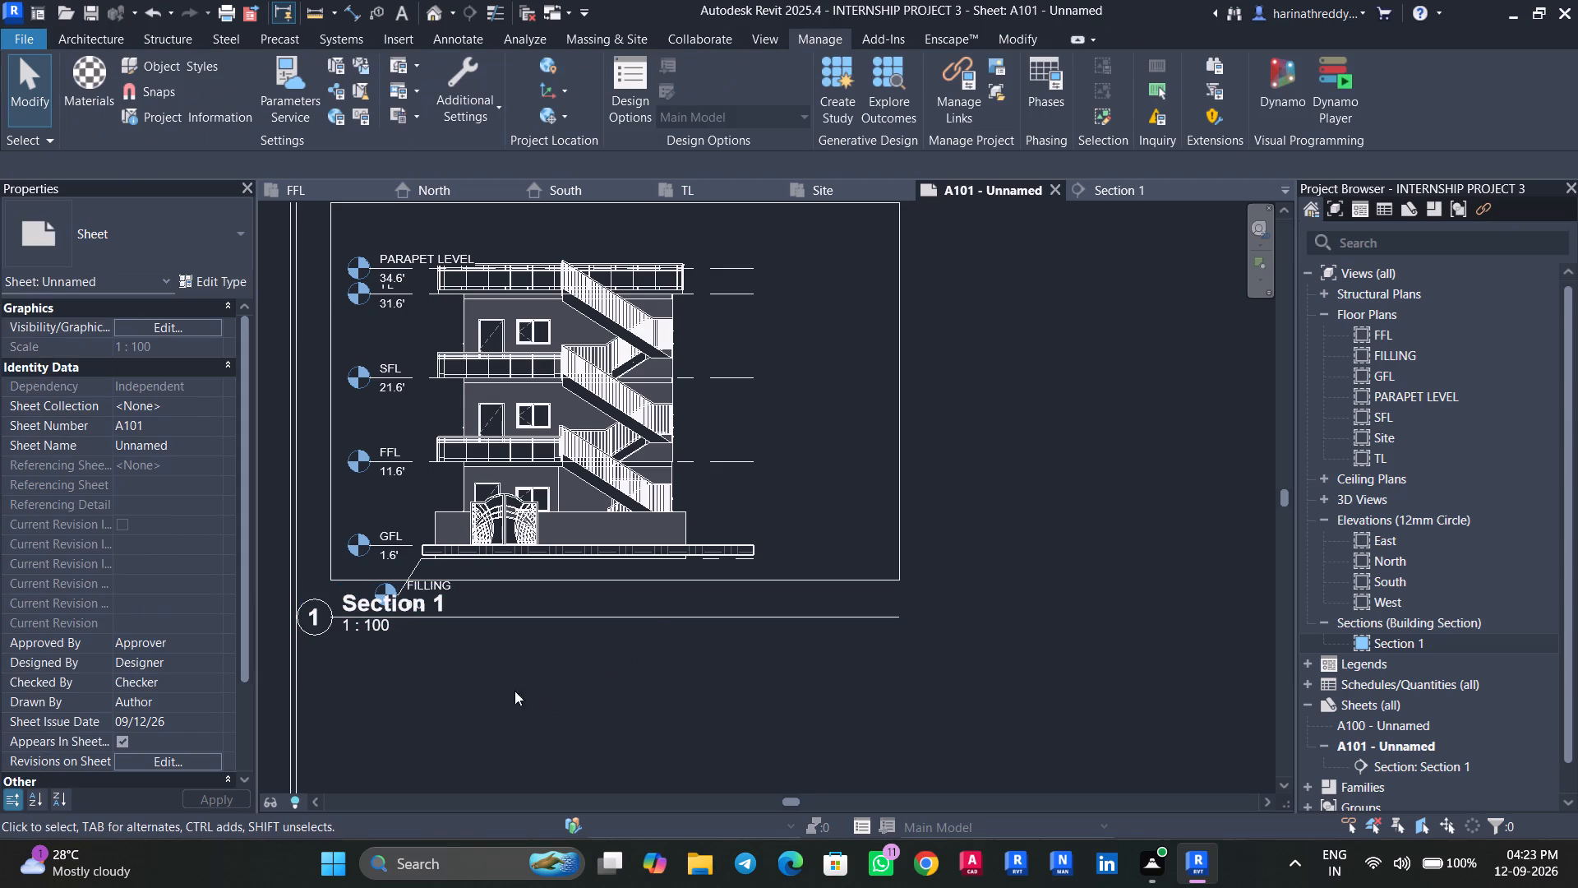
Move the Section 1 viewport up on sheet A101 so the building sits just inside the sheet's top border.
{"action": "scroll", "coordinate": [478, 681], "scroll_direction": "down", "scroll_amount": 6}
{"action": "middle_click_drag", "start_coordinate": [565, 730], "coordinate": [528, 687]}
{"action": "left_click", "coordinate": [598, 592]}
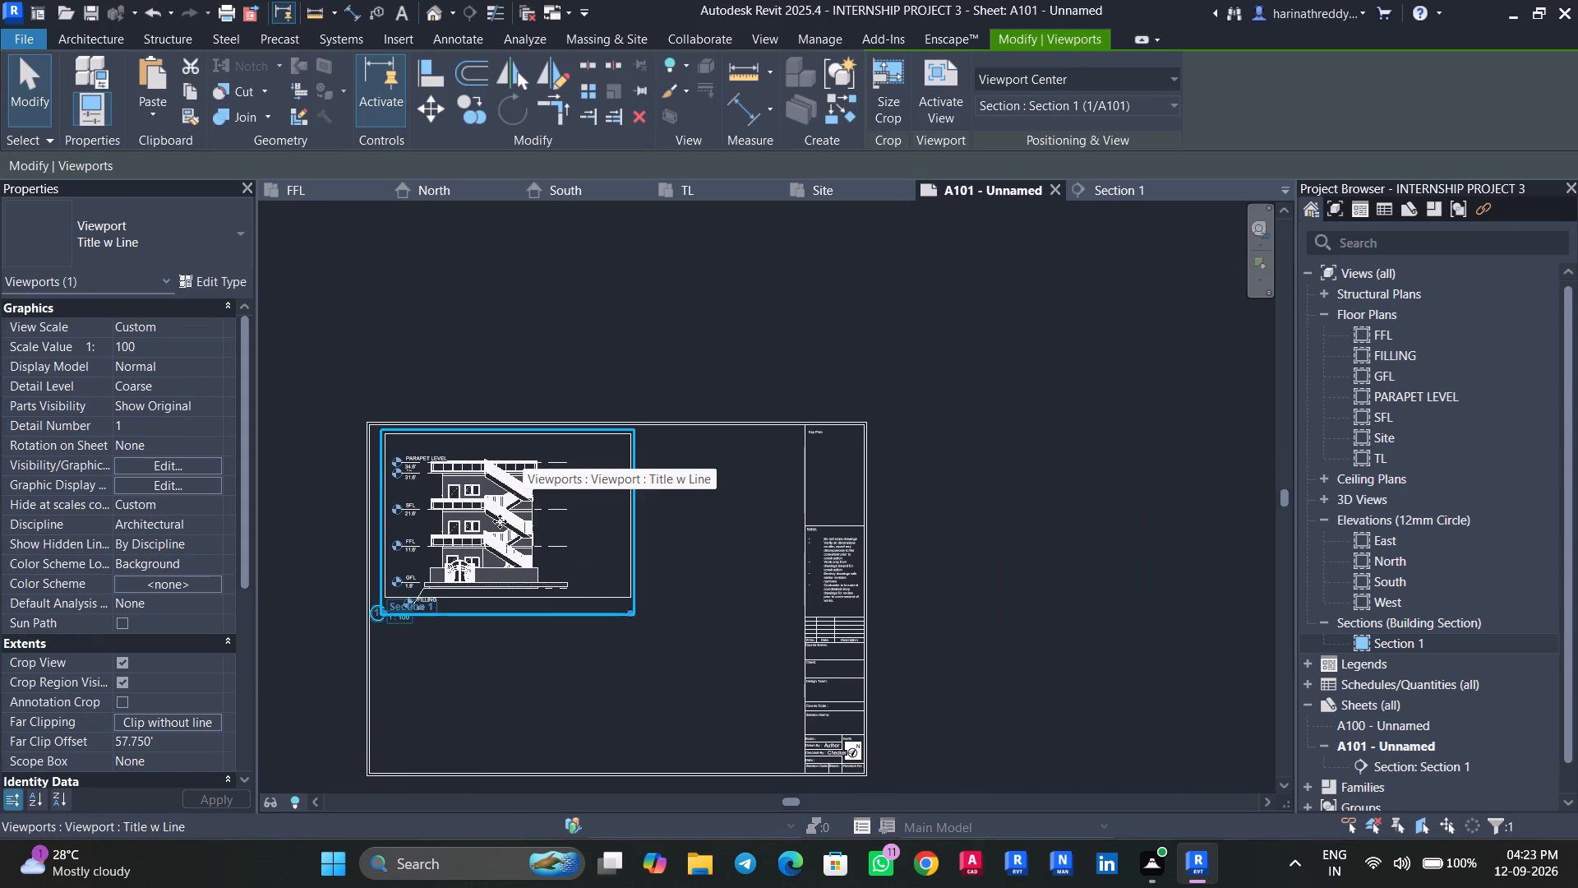
{"action": "left_click_drag", "start_coordinate": [496, 521], "coordinate": [501, 491]}
{"action": "key", "text": "Down"}
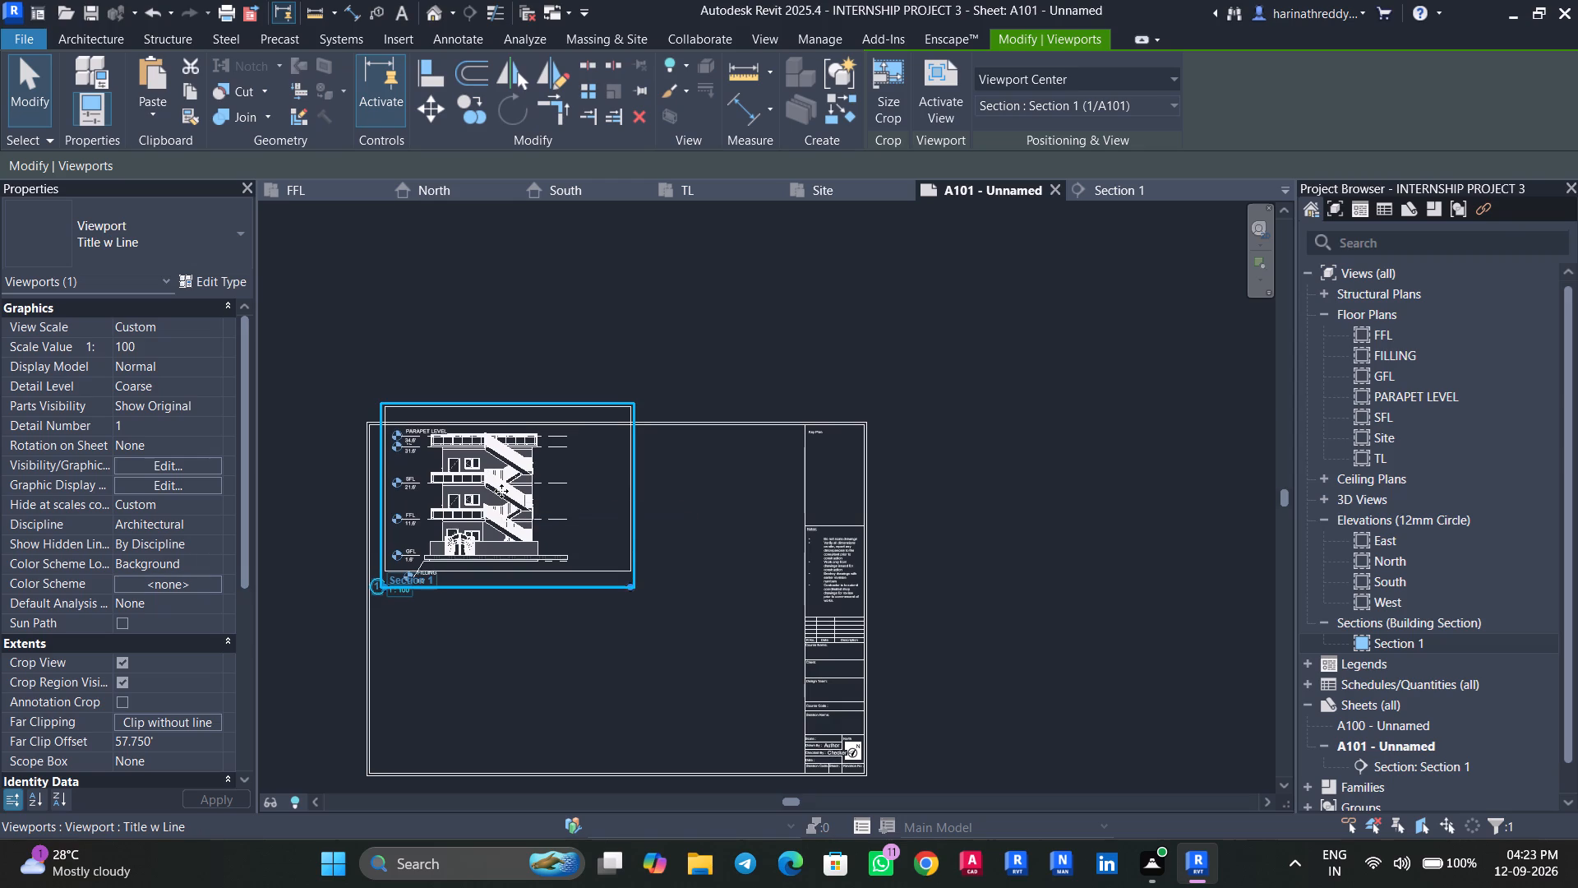
{"action": "key", "text": "Escape"}
{"action": "key", "text": "Escape"}
{"action": "left_click", "coordinate": [436, 651]}
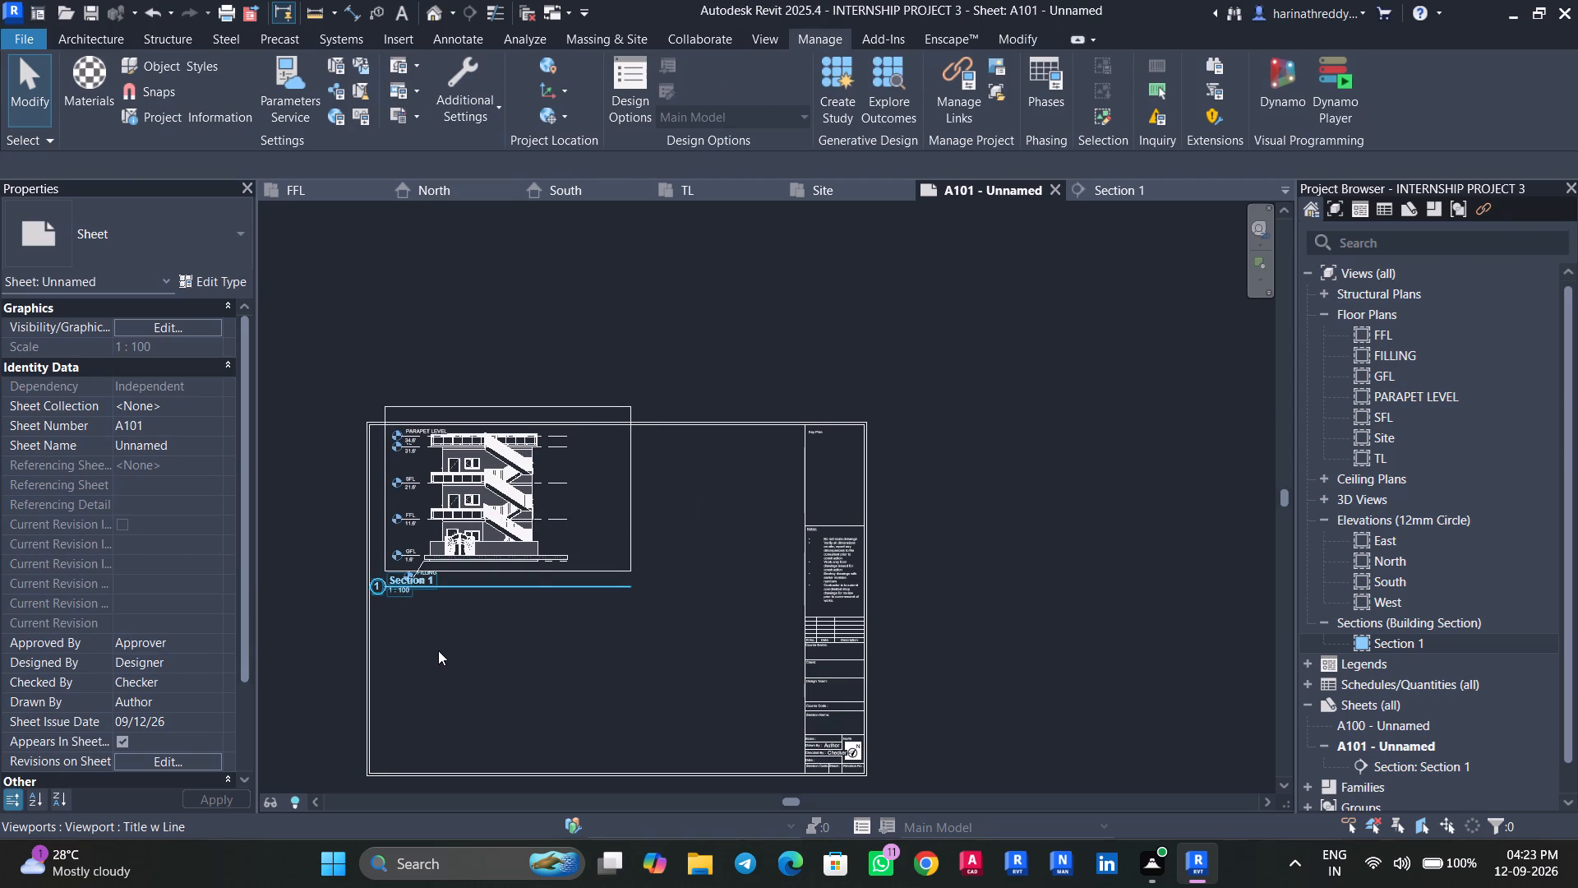
Nudge the Section 1 viewport left and back right to fine-tune its distance from the sheet's left border.
{"action": "left_click", "coordinate": [560, 542]}
{"action": "key", "text": "Left"}
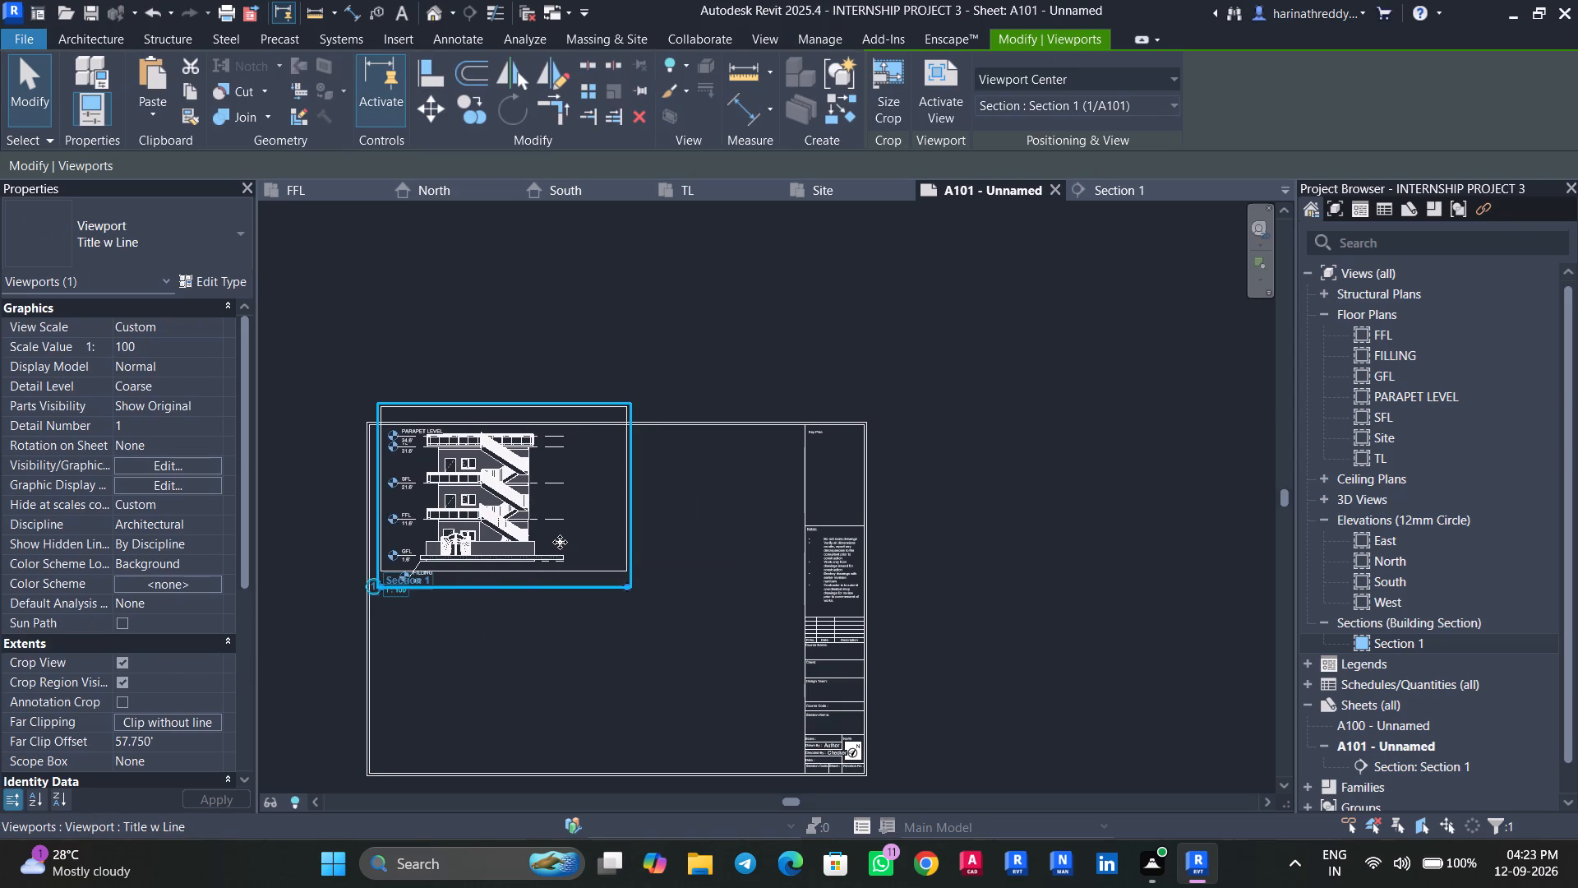
{"action": "key", "text": "Escape"}
{"action": "left_click", "coordinate": [679, 364]}
{"action": "scroll", "coordinate": [671, 377], "scroll_direction": "up", "scroll_amount": 1}
{"action": "scroll", "coordinate": [671, 377], "scroll_direction": "down", "scroll_amount": 1}
{"action": "scroll", "coordinate": [671, 377], "scroll_direction": "up", "scroll_amount": 2}
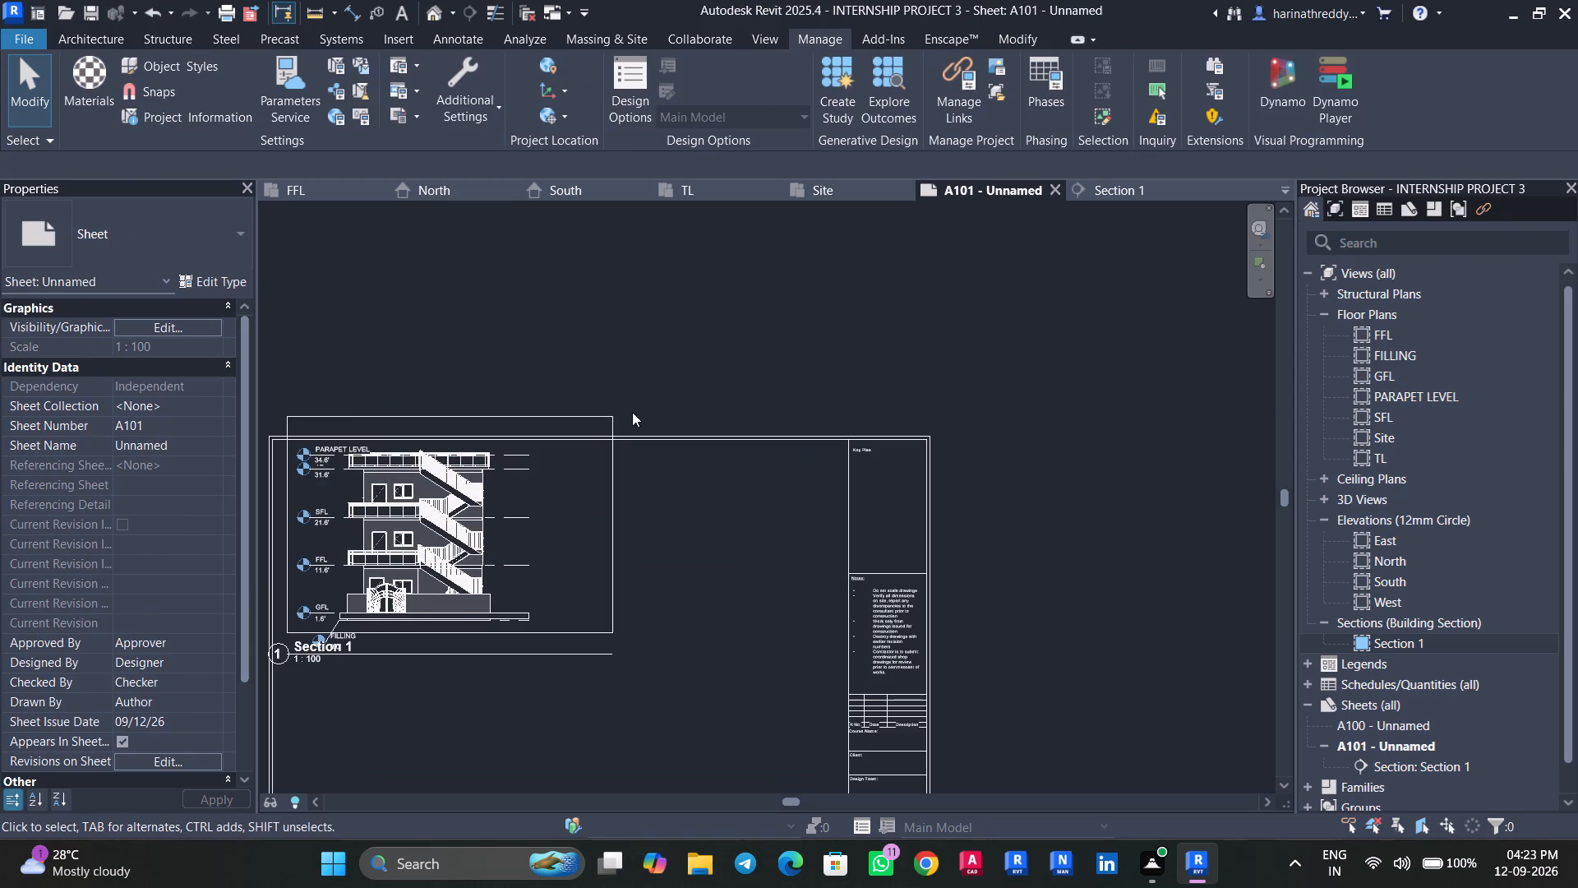
{"action": "left_click", "coordinate": [589, 419]}
{"action": "key", "text": "Right"}
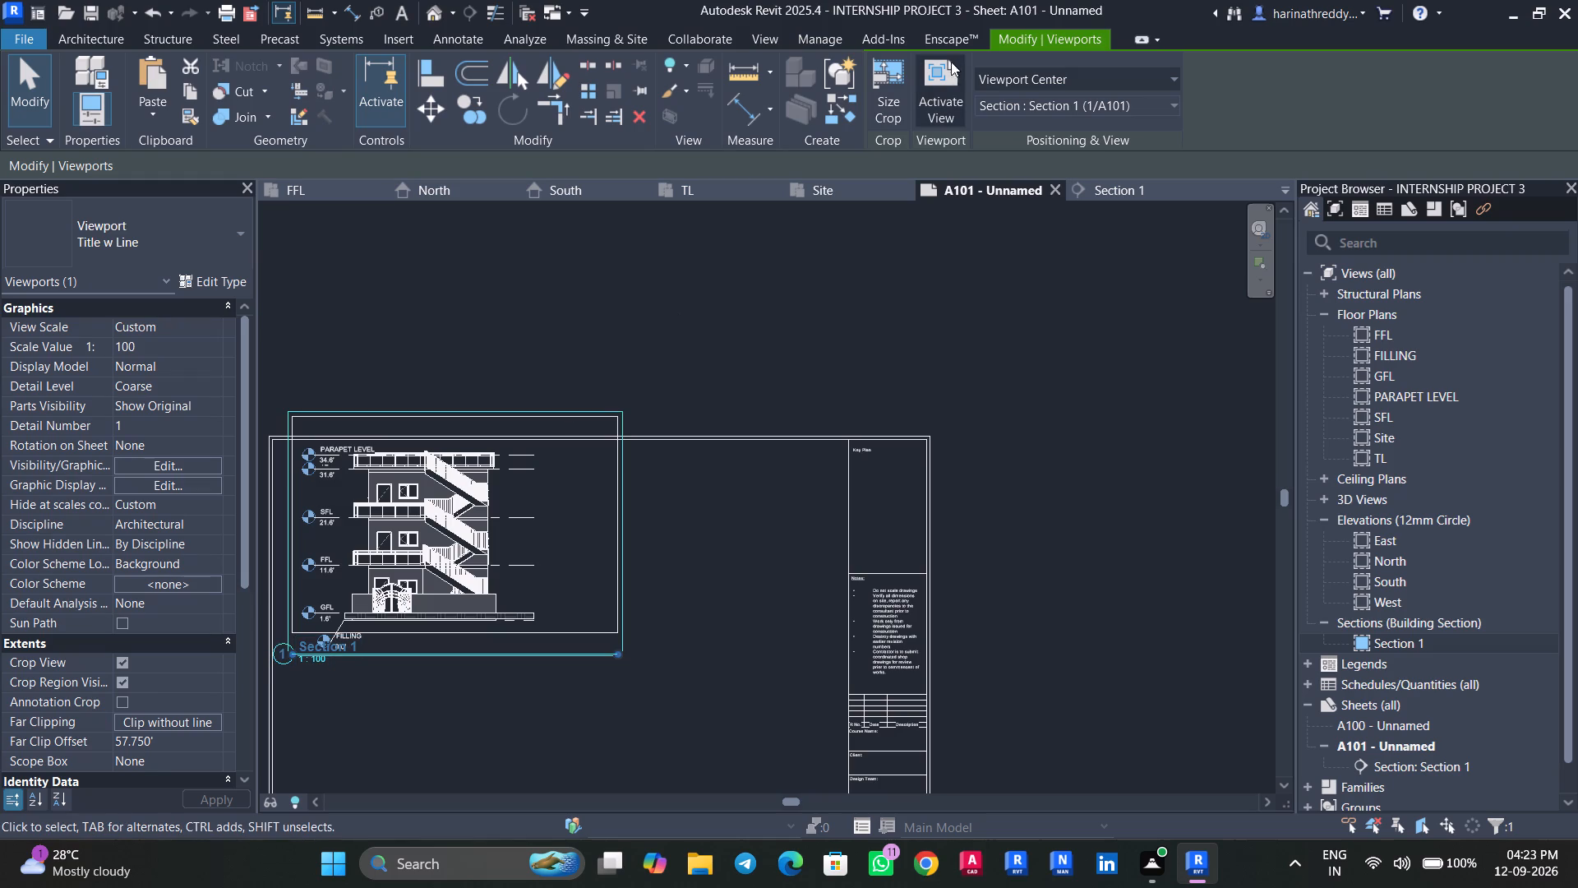
Activate the Section 1 view on the sheet and lower its crop region's top edge to just above the PARAPET LEVEL head.
{"action": "left_click", "coordinate": [894, 115]}
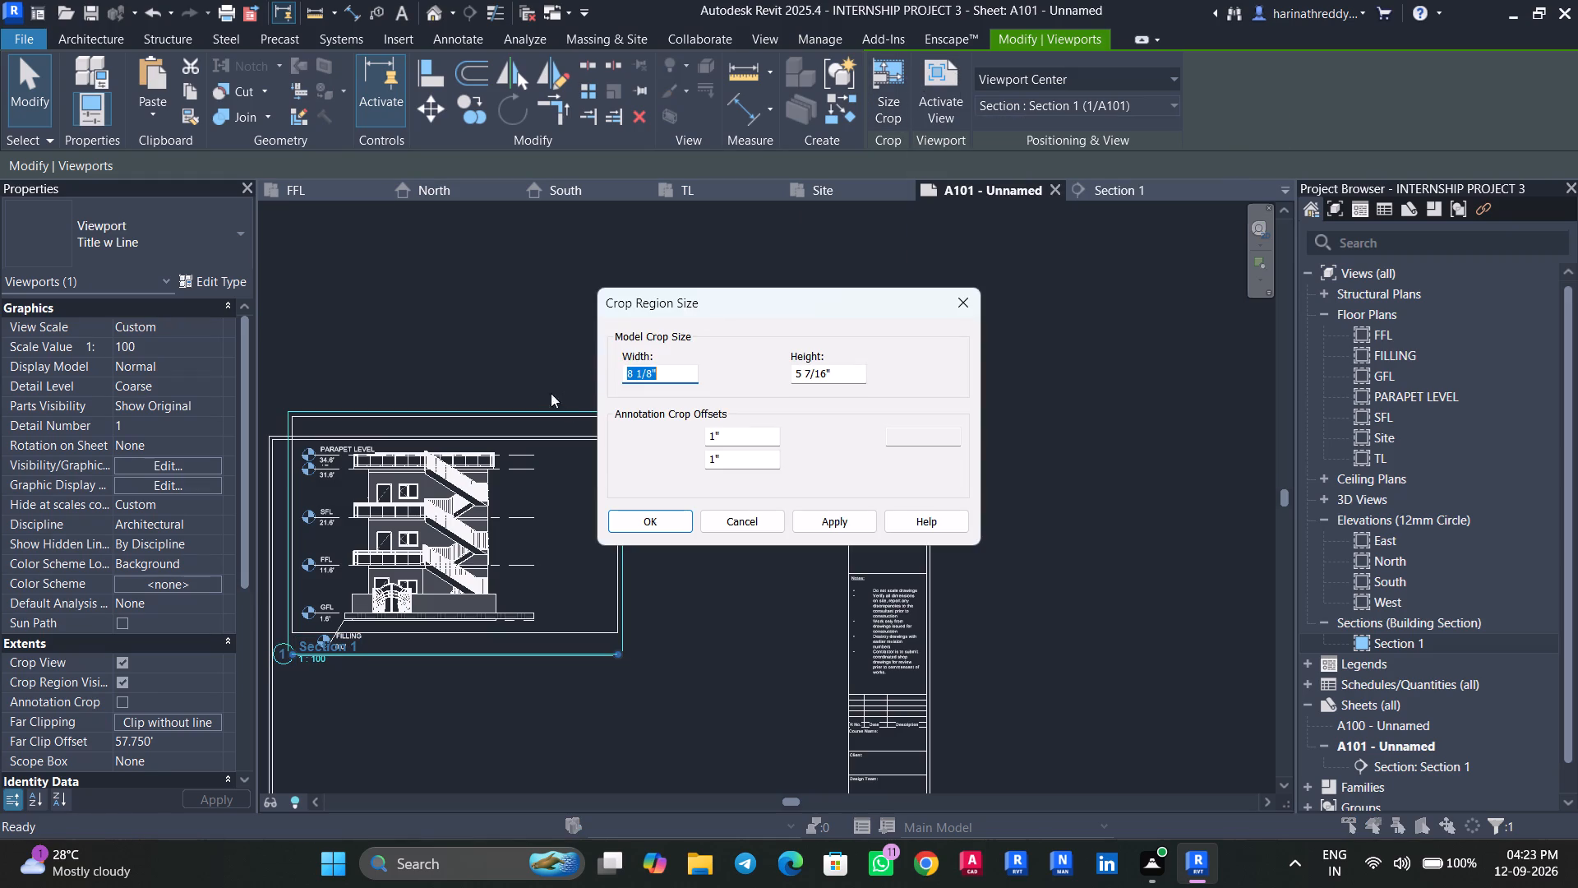
{"action": "left_click", "coordinate": [762, 524]}
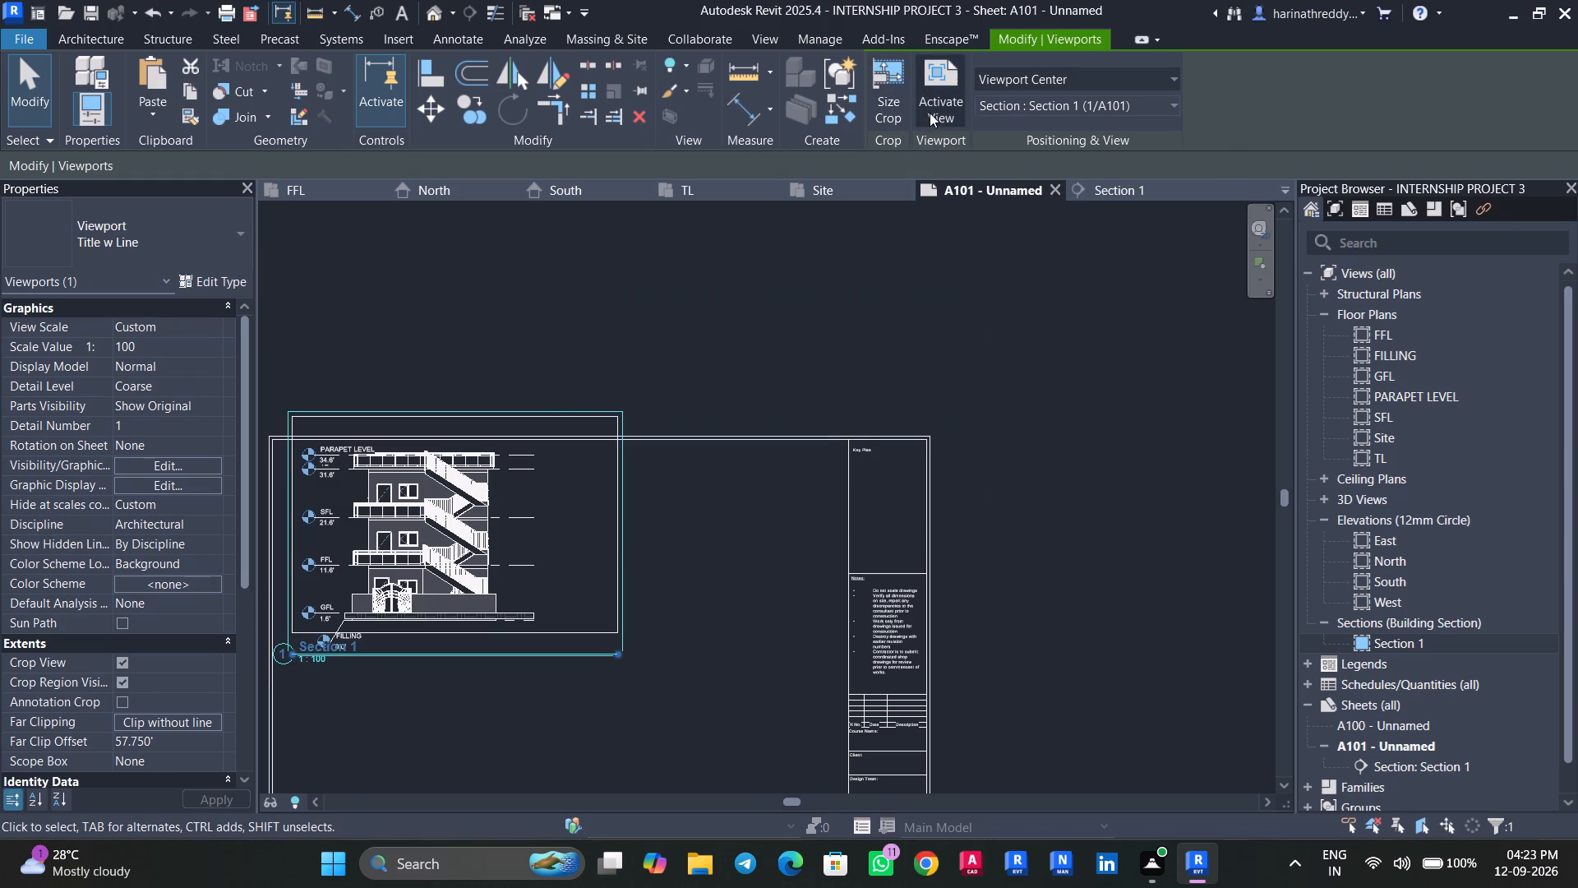
{"action": "left_click", "coordinate": [930, 113]}
{"action": "left_click", "coordinate": [528, 418]}
{"action": "left_click_drag", "start_coordinate": [446, 414], "coordinate": [445, 427]}
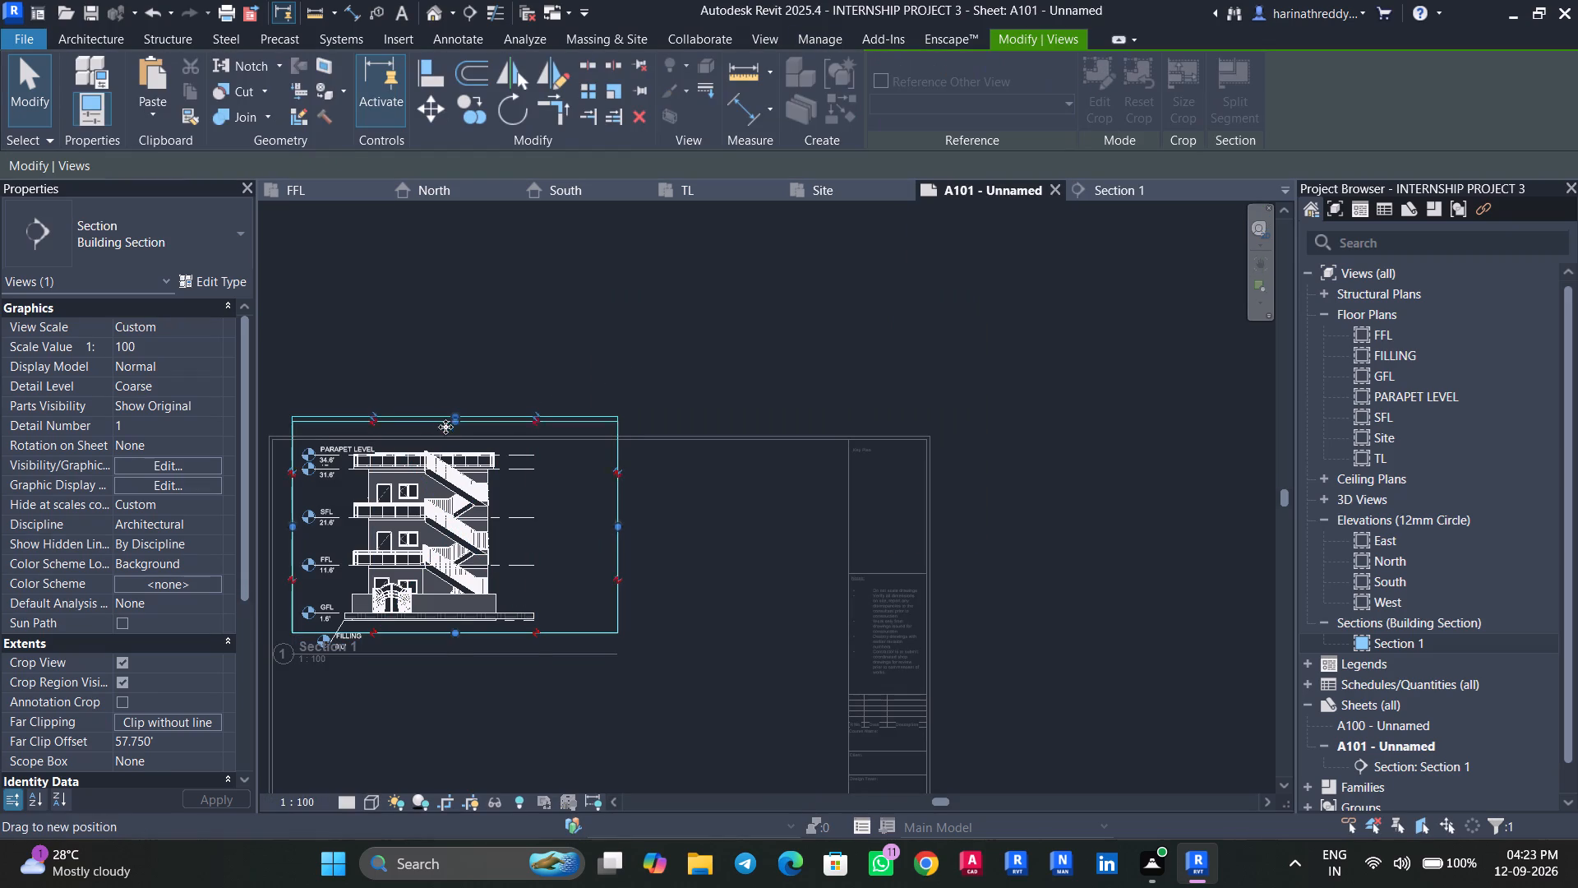
{"action": "left_click_drag", "start_coordinate": [445, 427], "coordinate": [445, 442]}
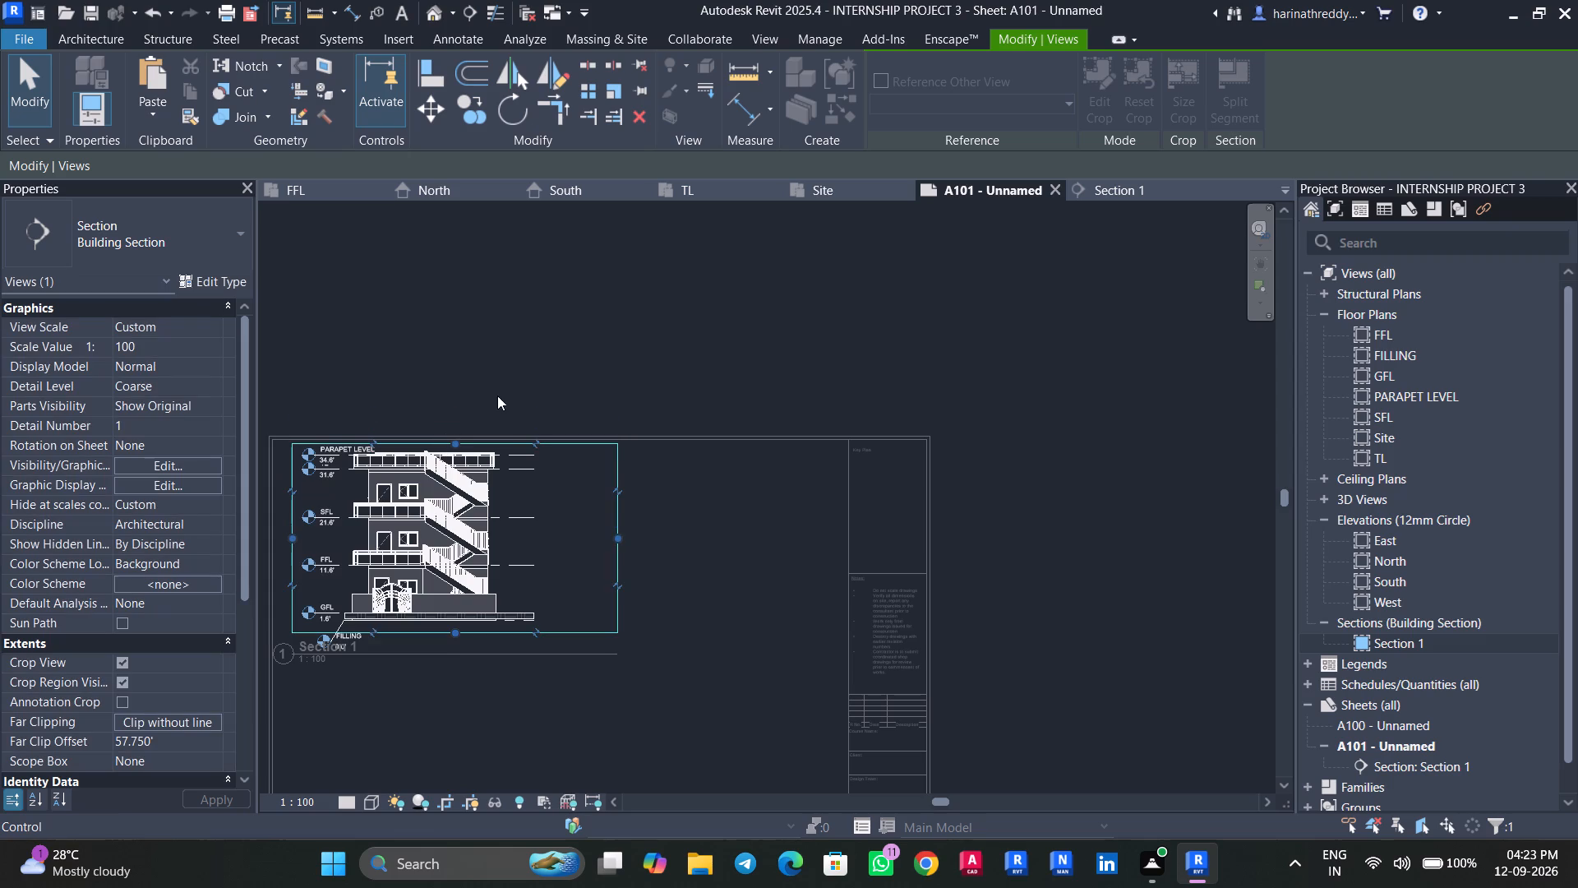
{"action": "scroll", "coordinate": [510, 434], "scroll_direction": "up", "scroll_amount": 3}
{"action": "key", "text": "Escape"}
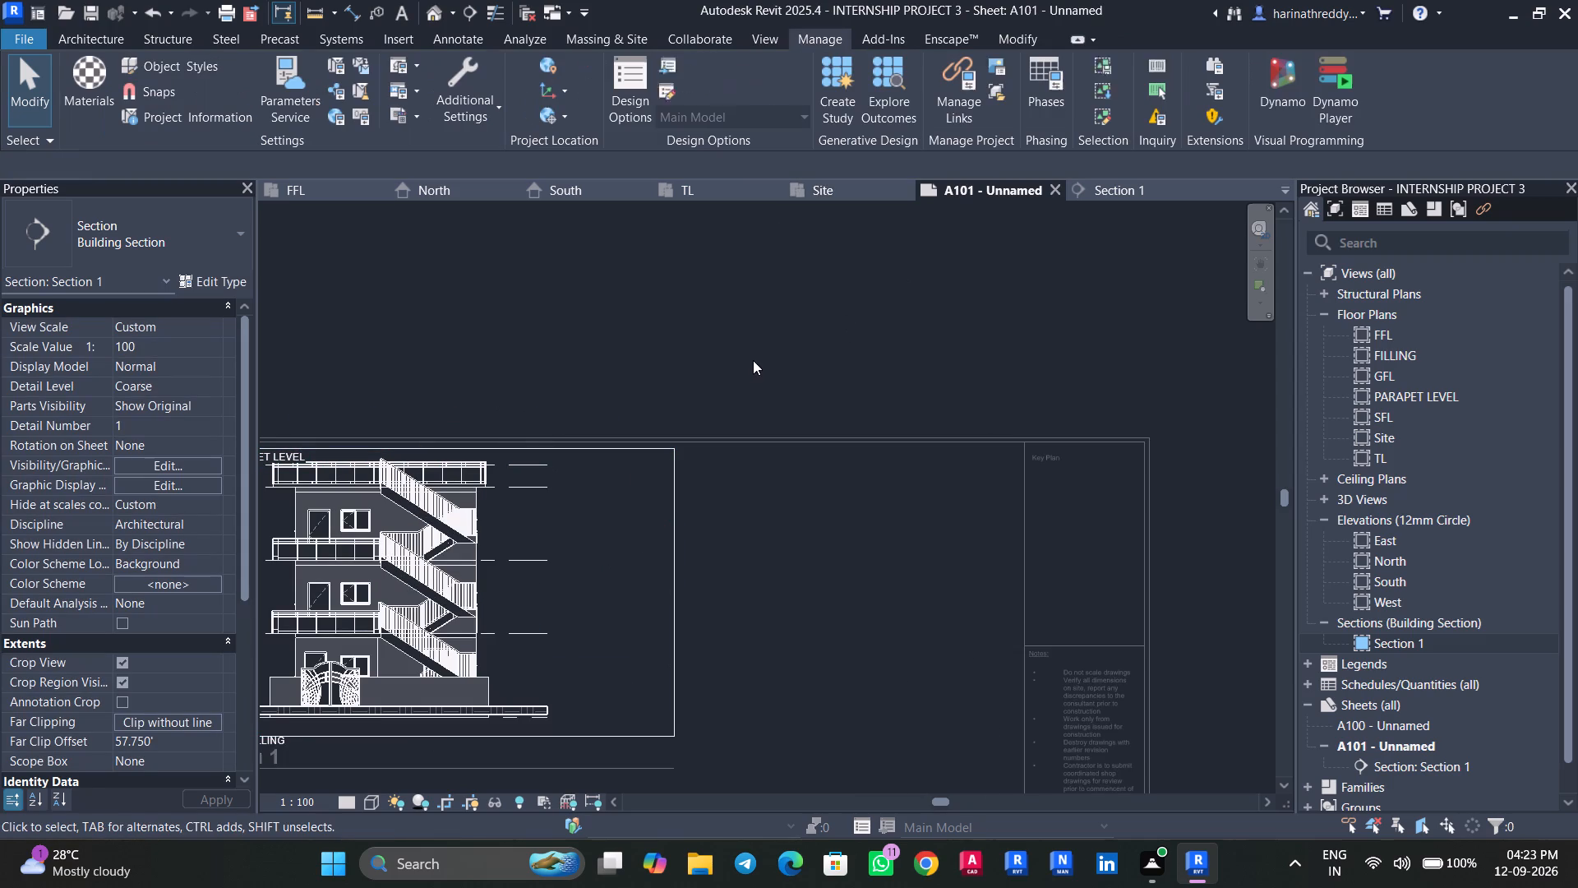
{"action": "left_click", "coordinate": [744, 358]}
Pull the crop region's right edge in near the slab end, lower its bottom edge to the FILLING level head, and deactivate the view.
{"action": "scroll", "coordinate": [744, 358], "scroll_direction": "down", "scroll_amount": 3}
{"action": "middle_click_drag", "start_coordinate": [744, 358], "coordinate": [732, 285]}
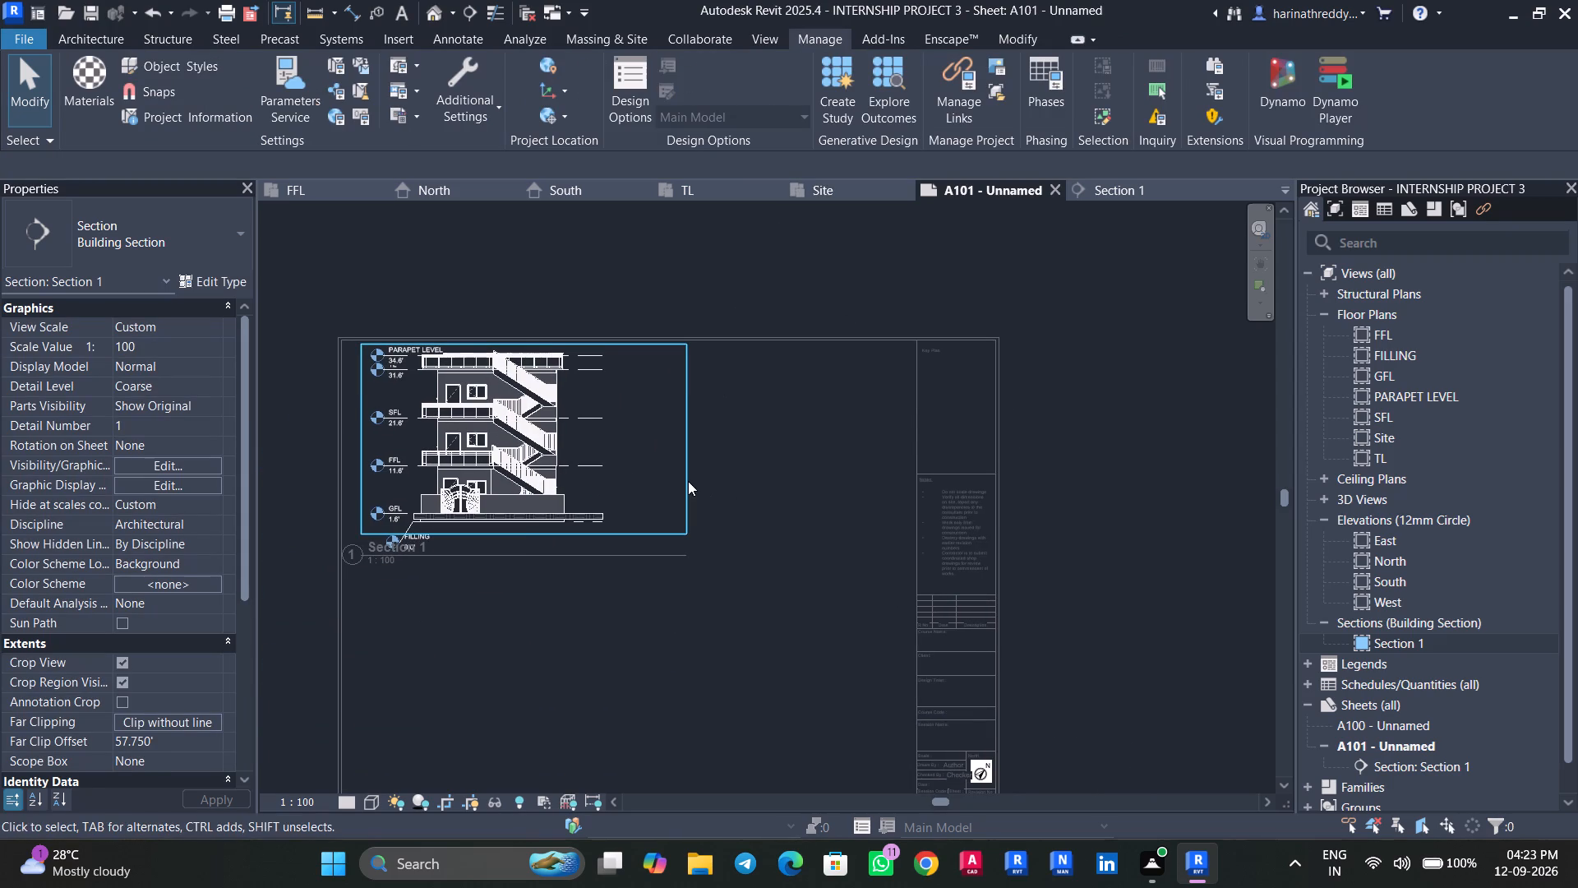
{"action": "left_click", "coordinate": [687, 481]}
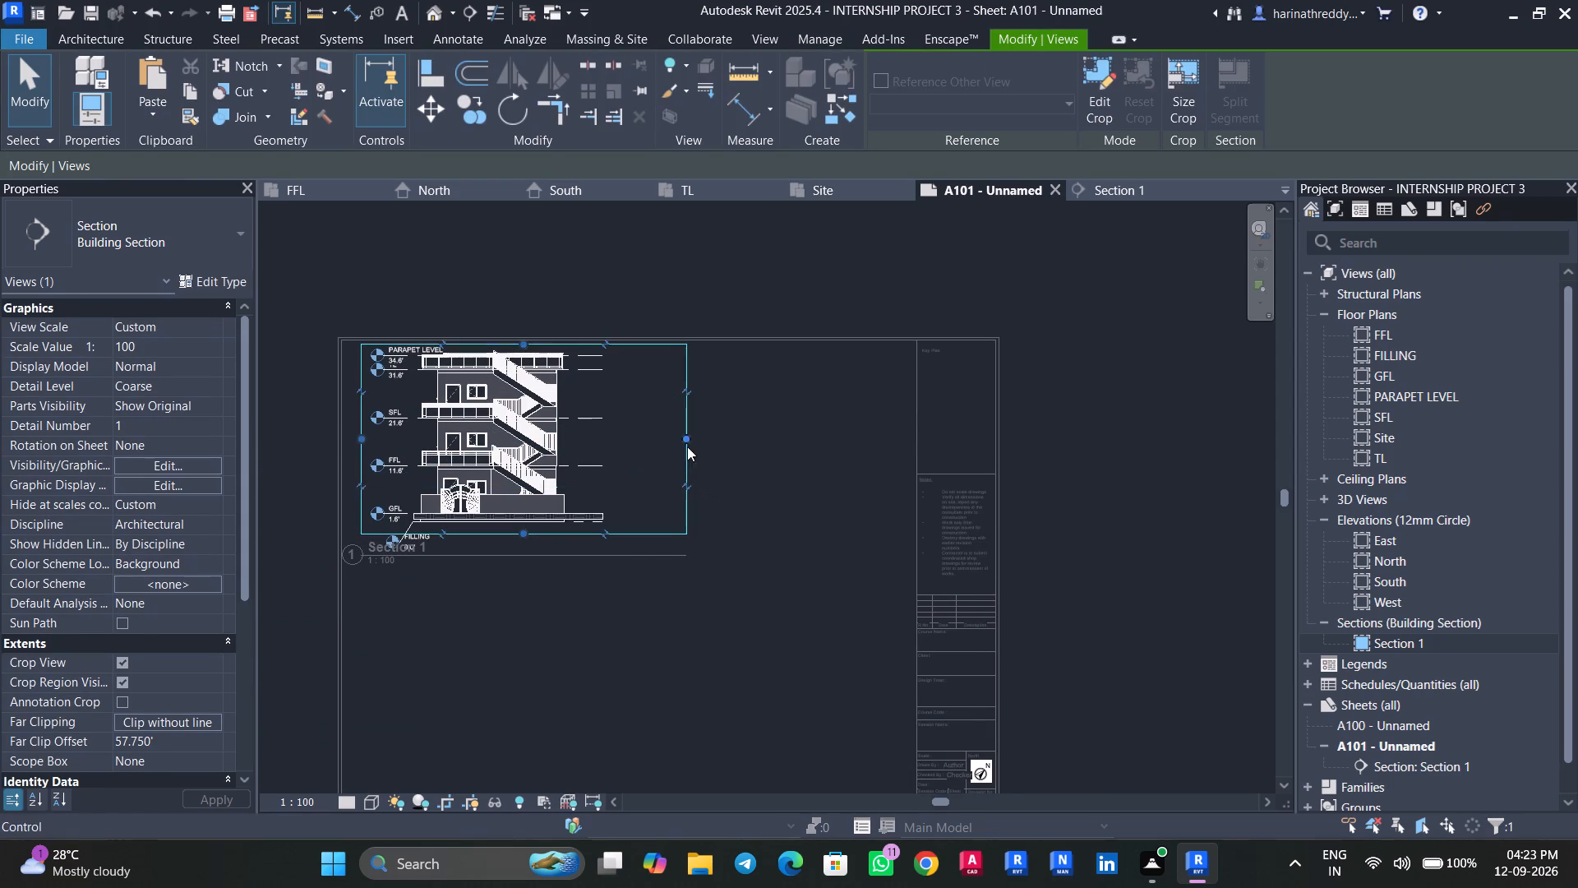
{"action": "left_click_drag", "start_coordinate": [687, 446], "coordinate": [614, 456]}
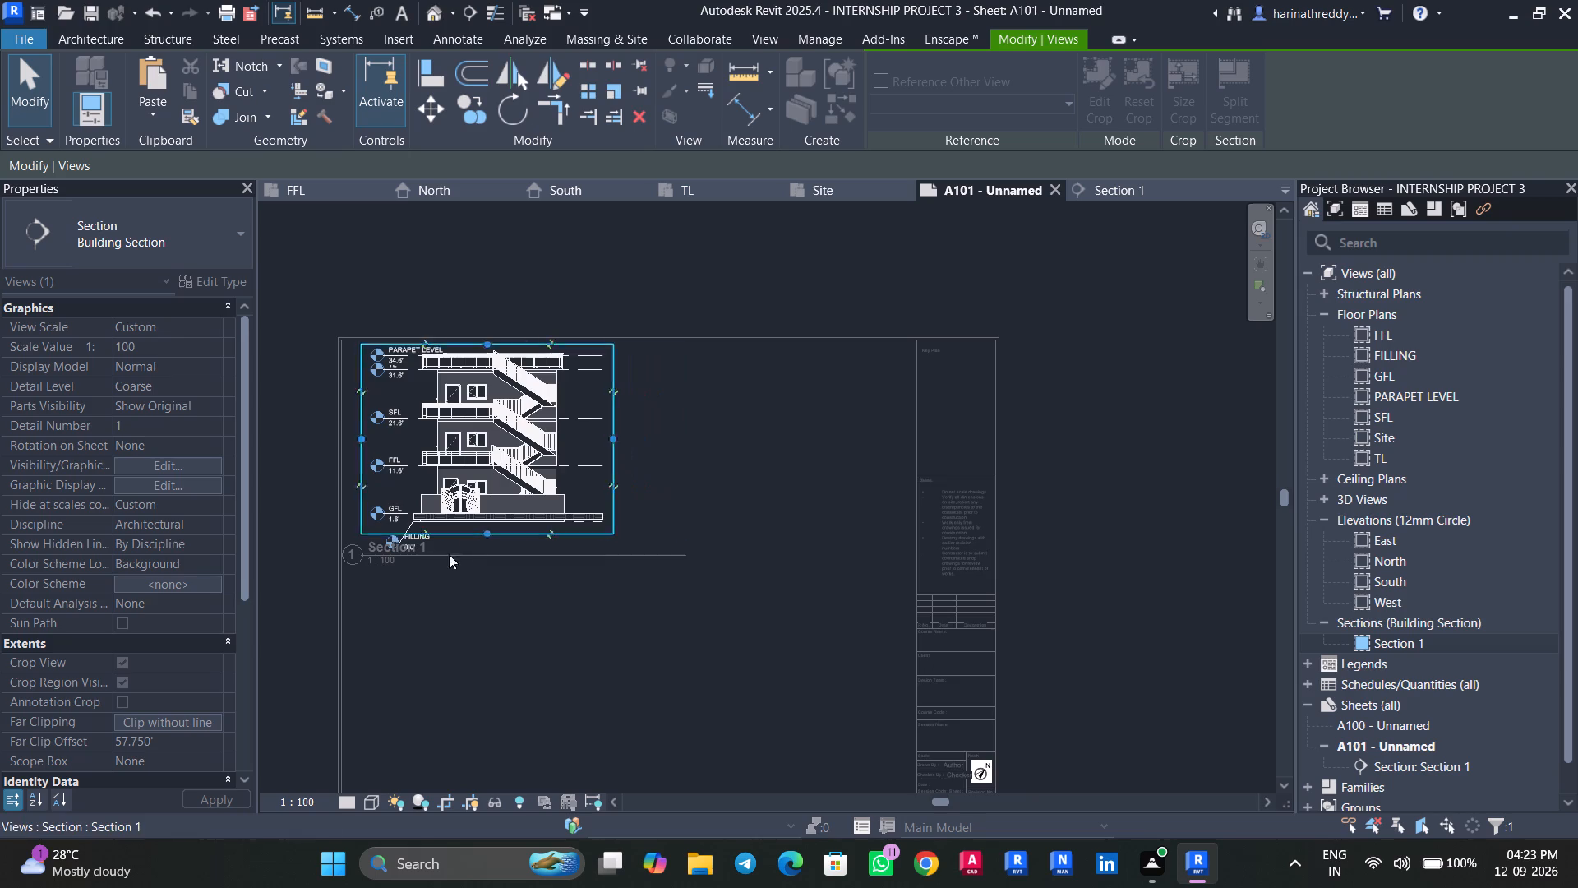
{"action": "scroll", "coordinate": [470, 534], "scroll_direction": "up", "scroll_amount": 4}
{"action": "left_click_drag", "start_coordinate": [493, 535], "coordinate": [503, 549]}
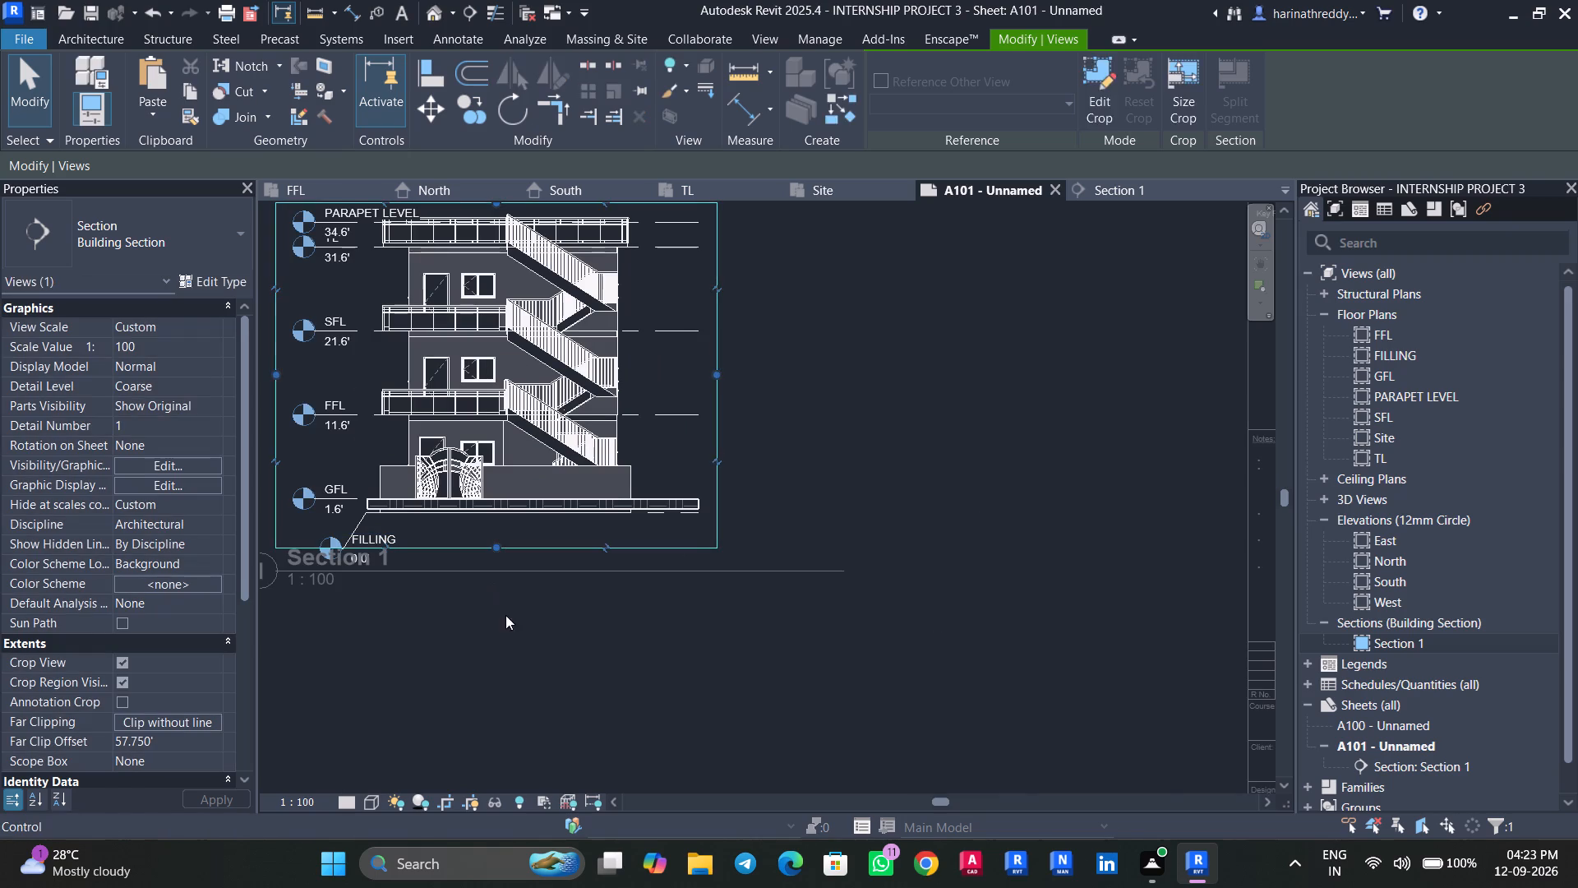
{"action": "key", "text": "Escape"}
{"action": "scroll", "coordinate": [502, 641], "scroll_direction": "down", "scroll_amount": 2}
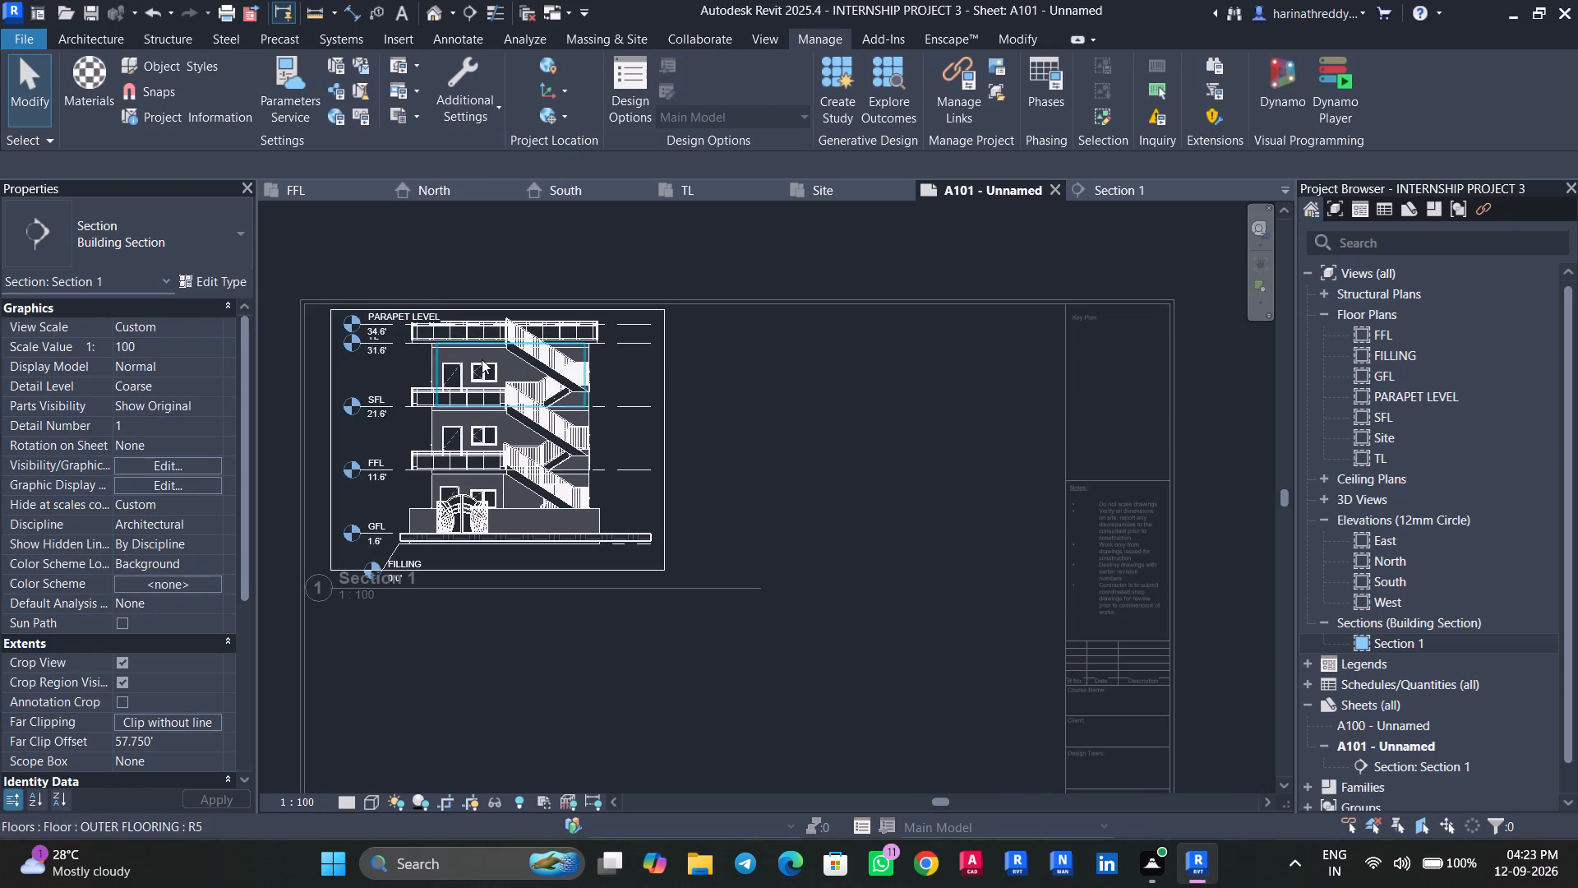
{"action": "triple_click", "coordinate": [676, 257]}
{"action": "double_click", "coordinate": [676, 257]}
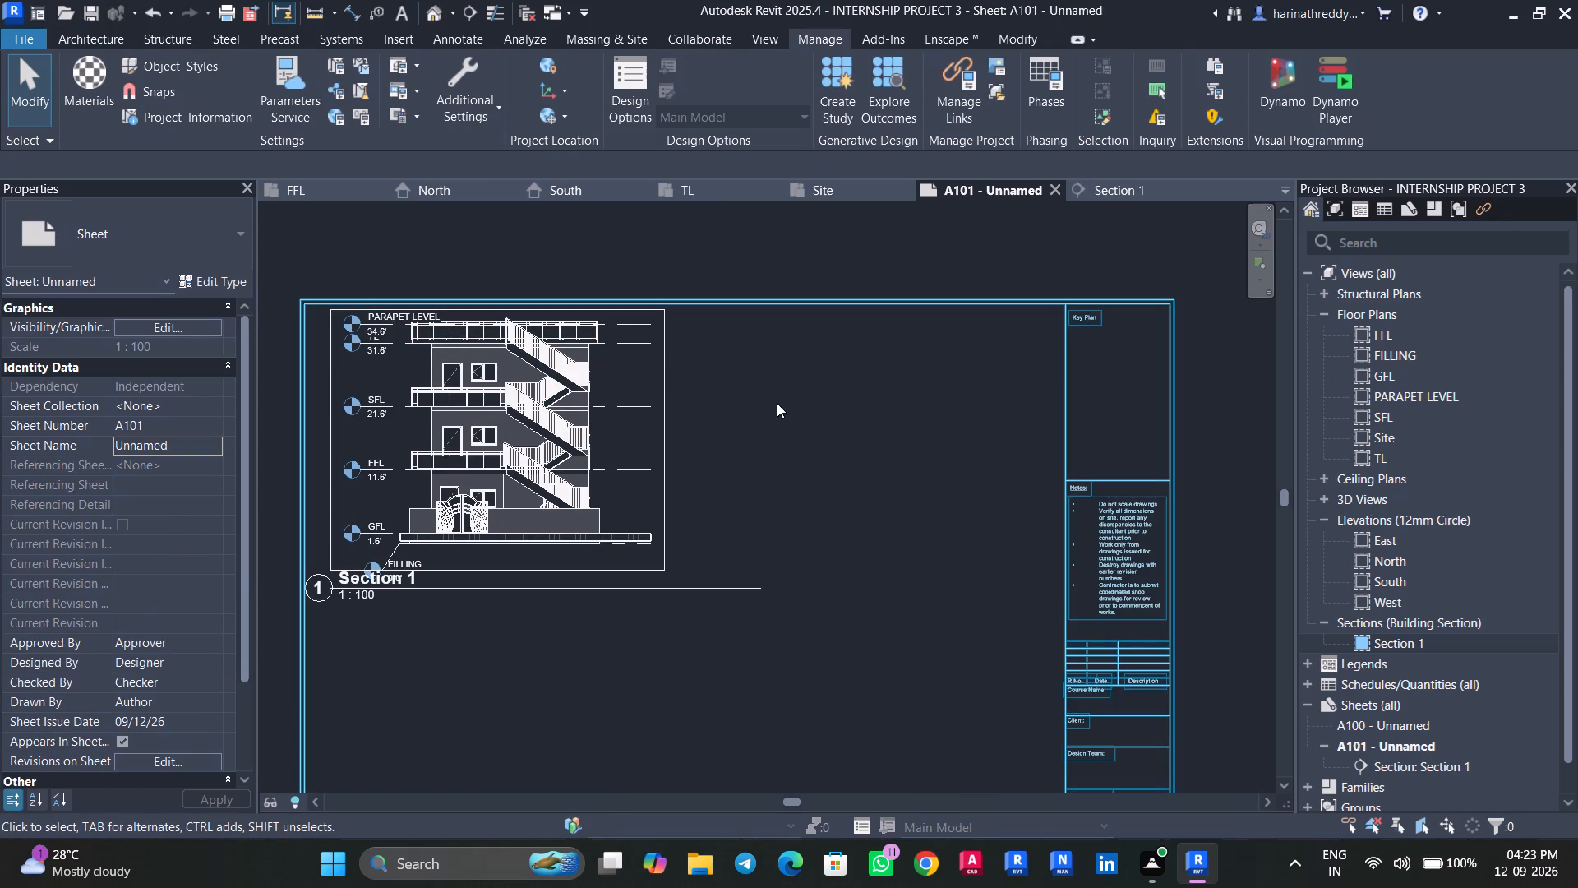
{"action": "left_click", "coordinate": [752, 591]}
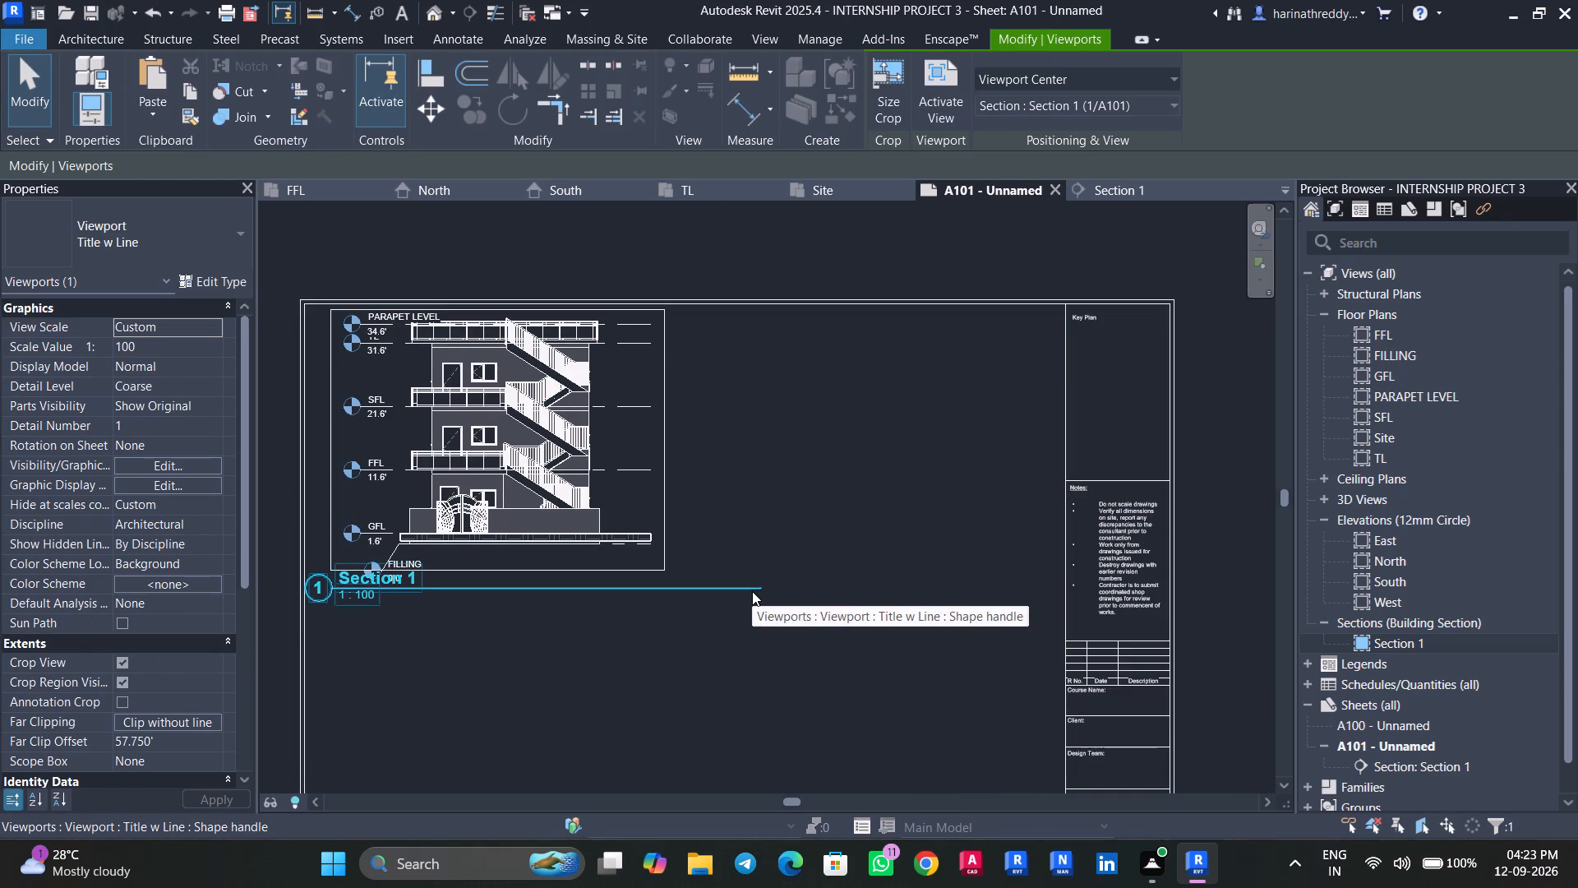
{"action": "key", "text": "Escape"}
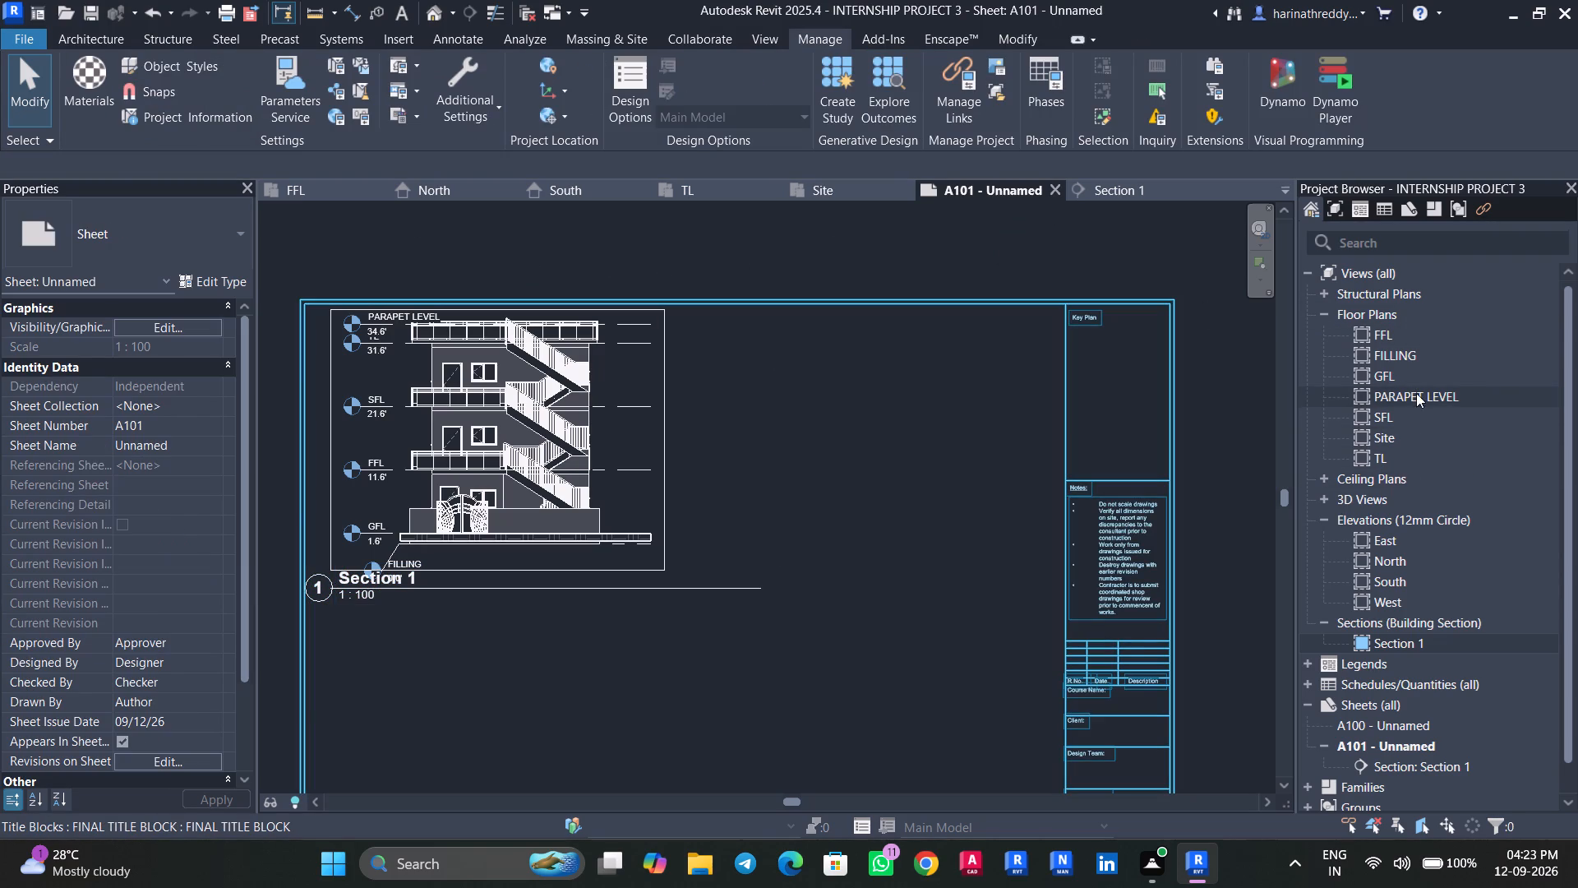
Compare the ELEVATION and SECTION-AA reference drawings in the FILLING floor plan.
{"action": "double_click", "coordinate": [1406, 349]}
{"action": "scroll", "coordinate": [814, 534], "scroll_direction": "down", "scroll_amount": 1}
{"action": "middle_click_drag", "start_coordinate": [814, 534], "coordinate": [768, 552]}
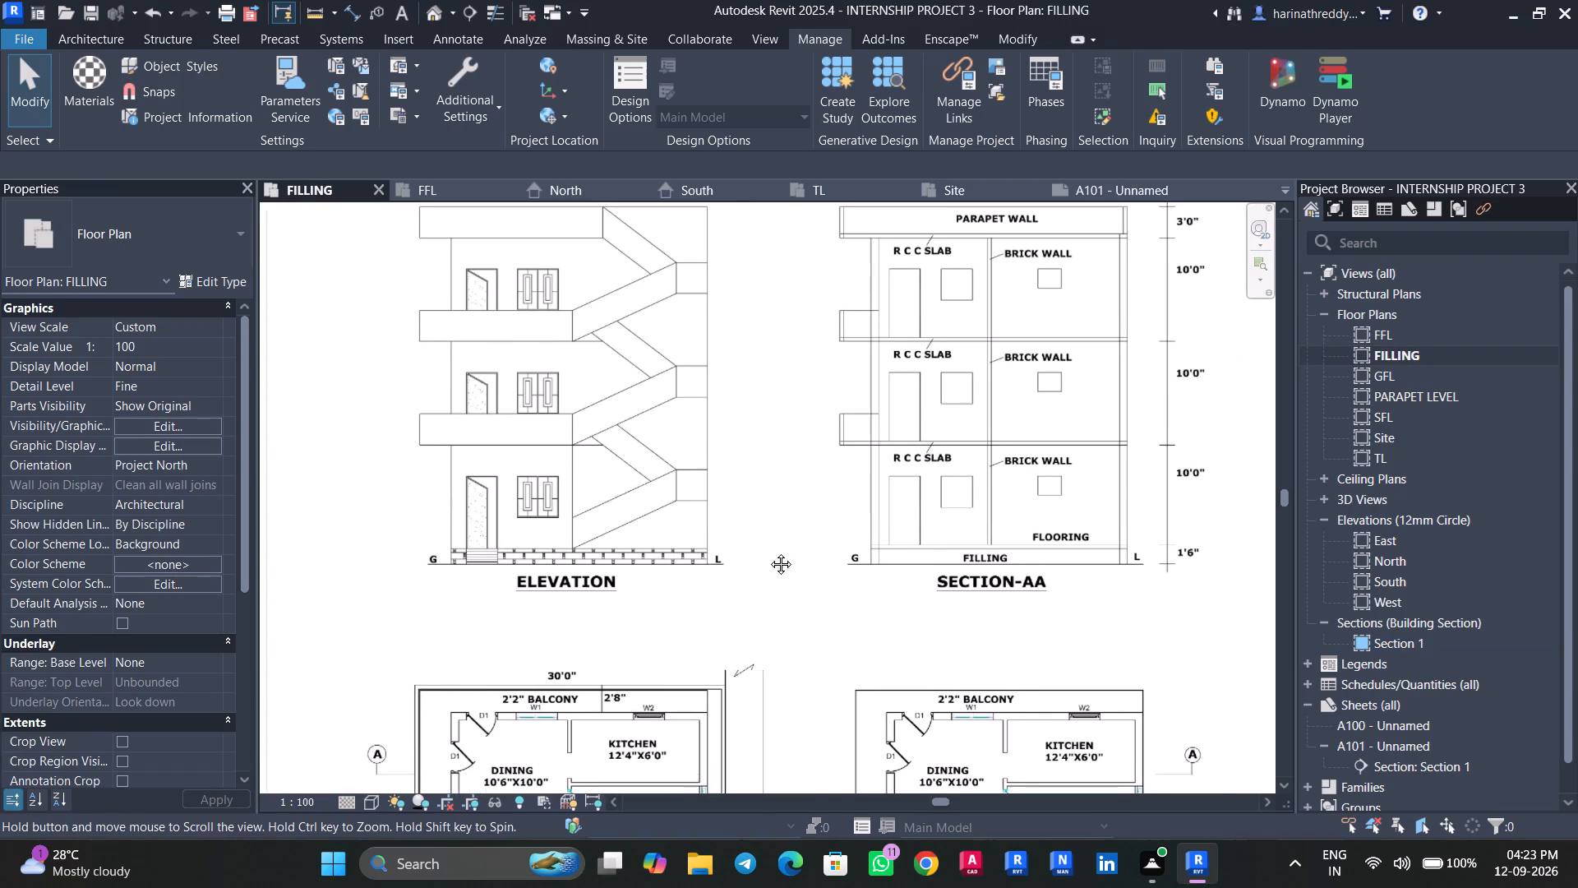
{"action": "middle_click_drag", "start_coordinate": [768, 552], "coordinate": [667, 565]}
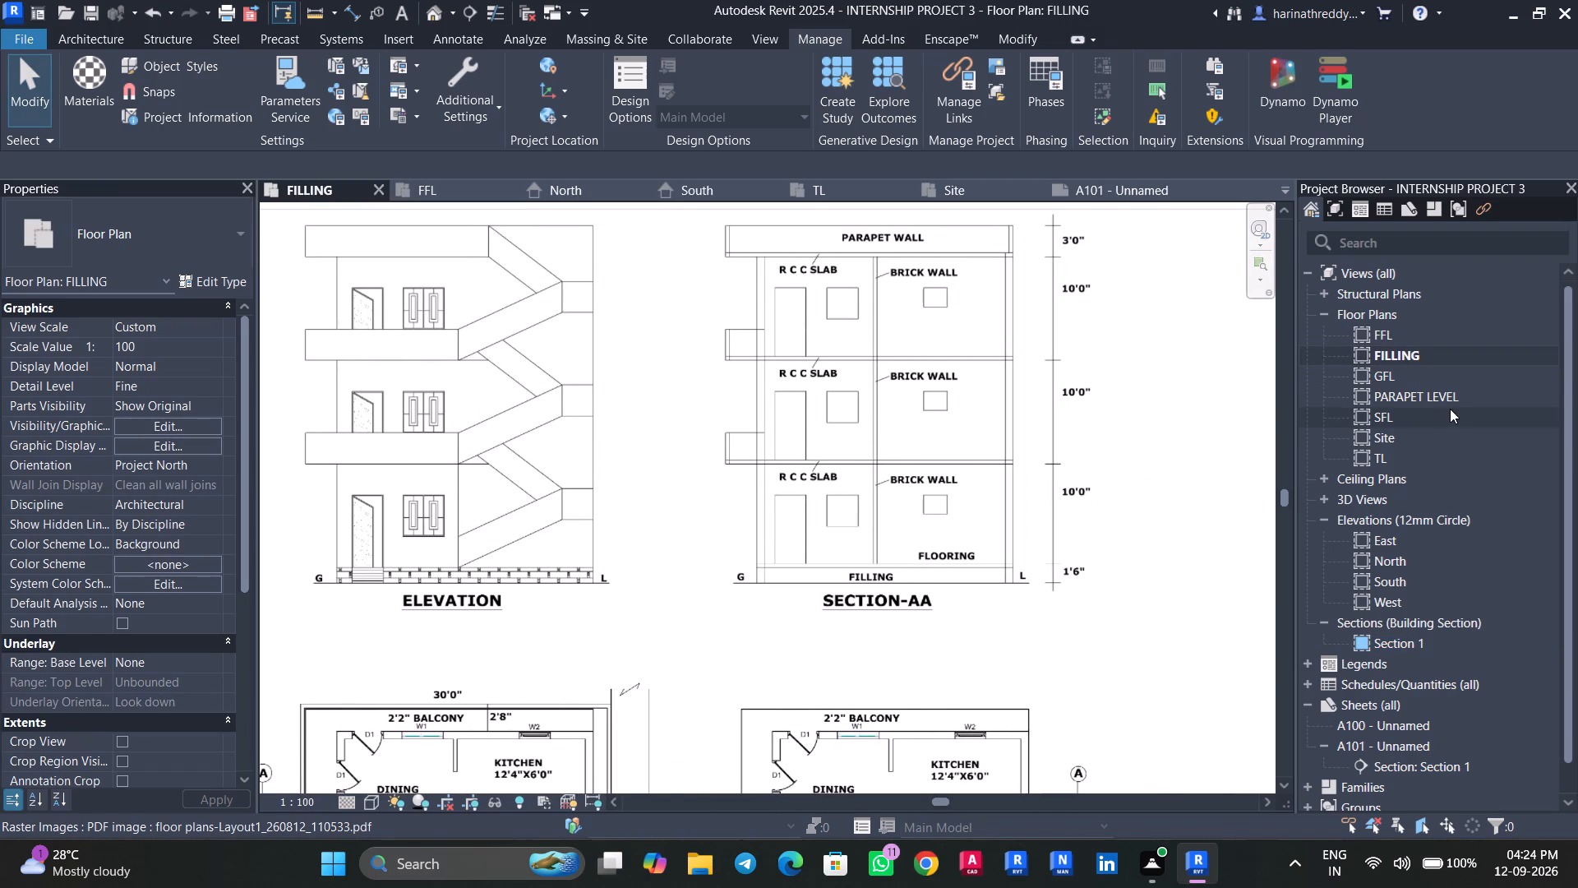
Open the GFL floor plan and rename the Section 1 view as ELEVATION.
{"action": "double_click", "coordinate": [1397, 377]}
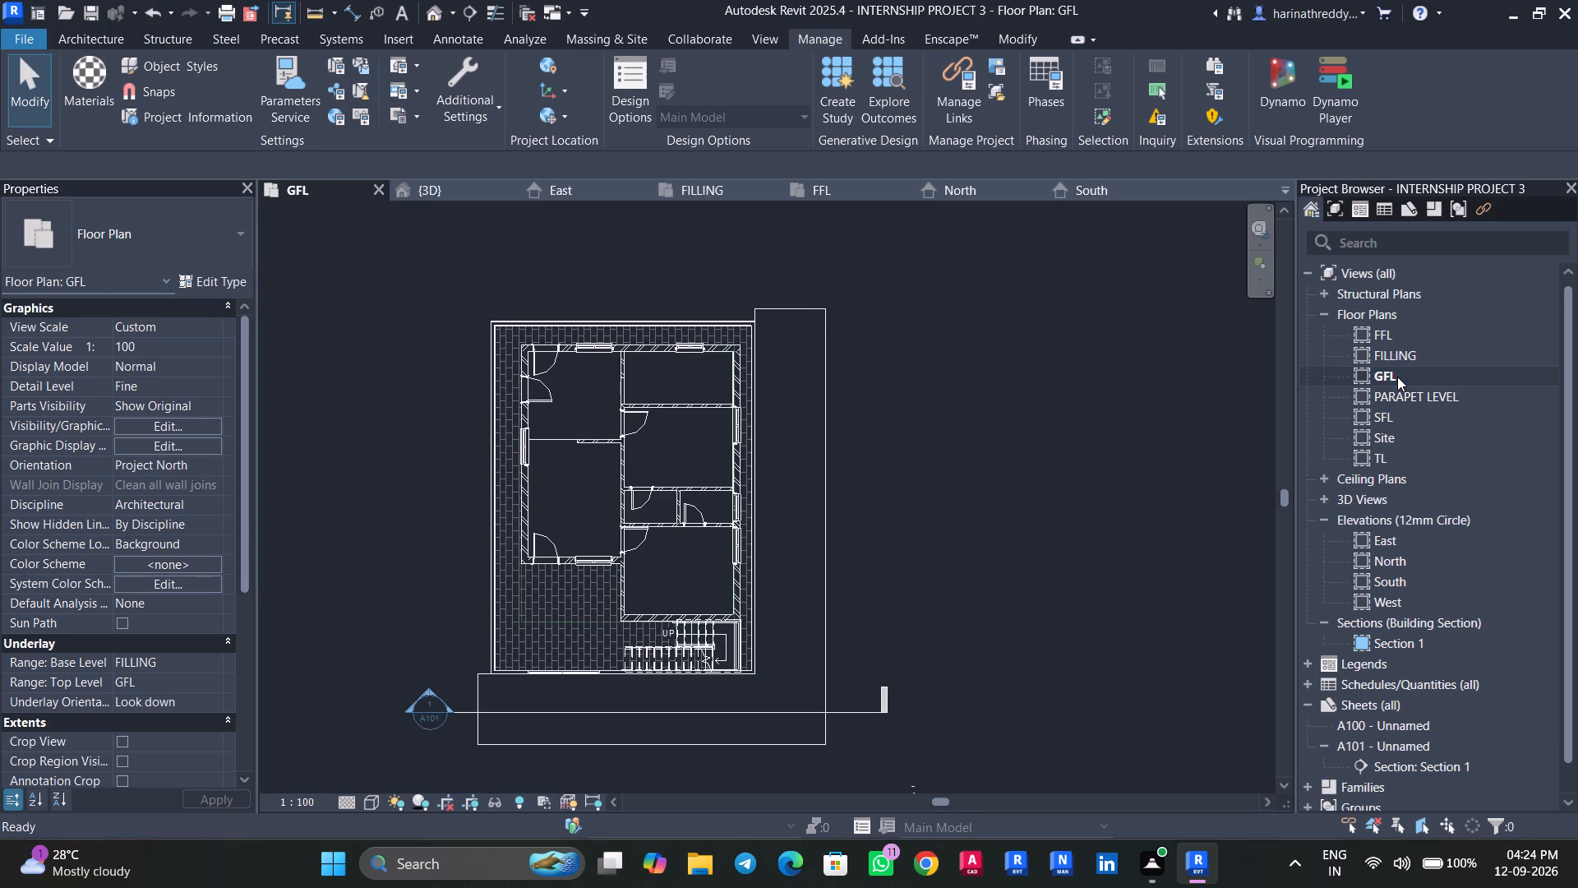
{"action": "right_click", "coordinate": [1394, 646]}
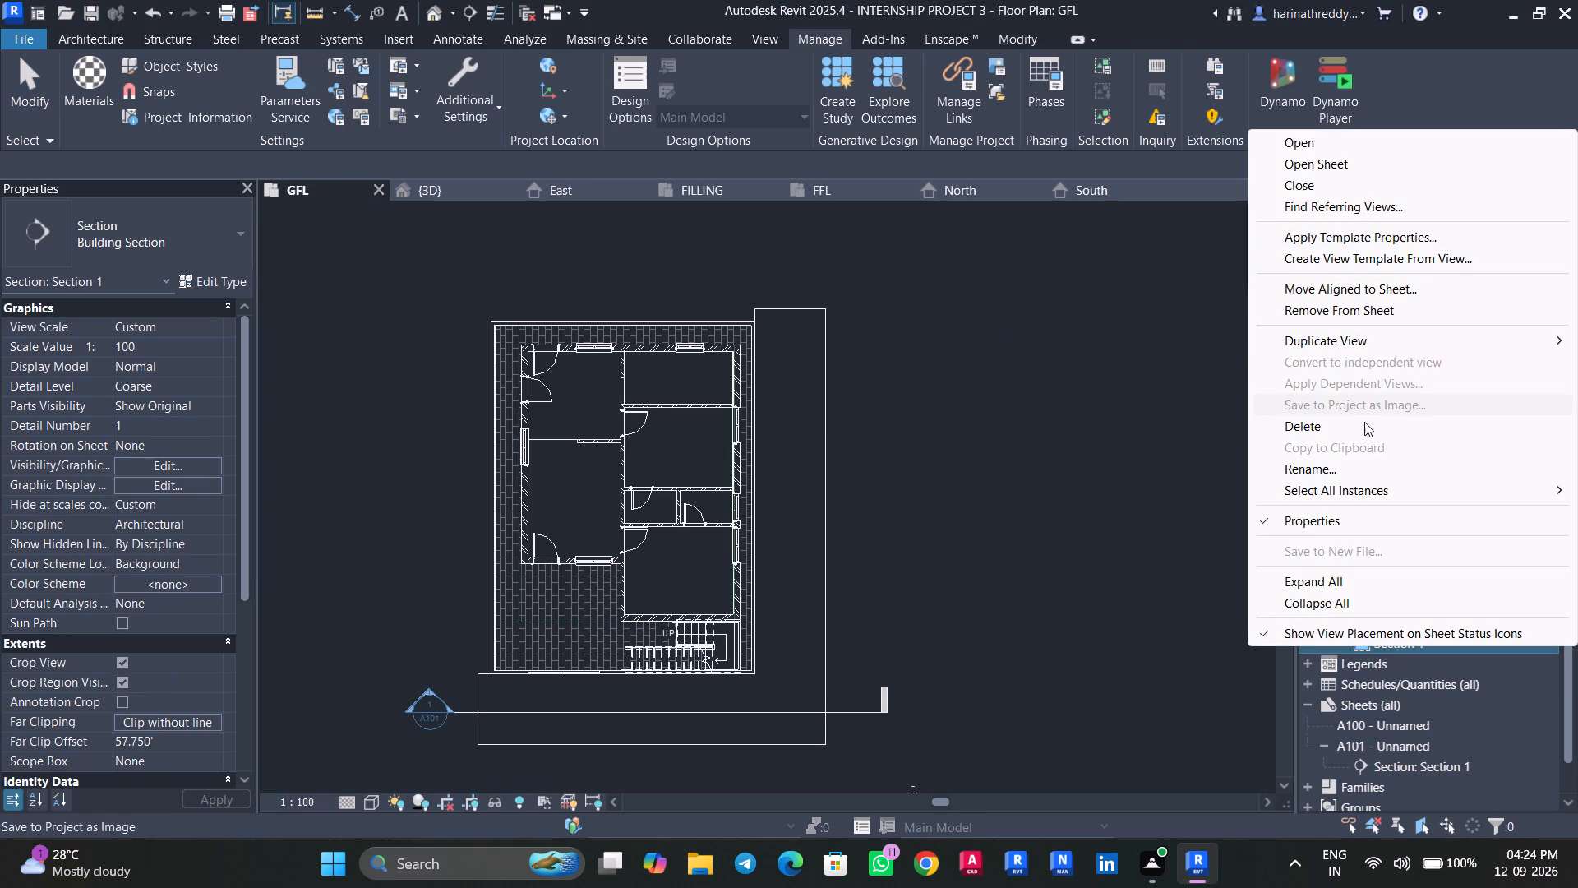
{"action": "left_click", "coordinate": [1373, 465]}
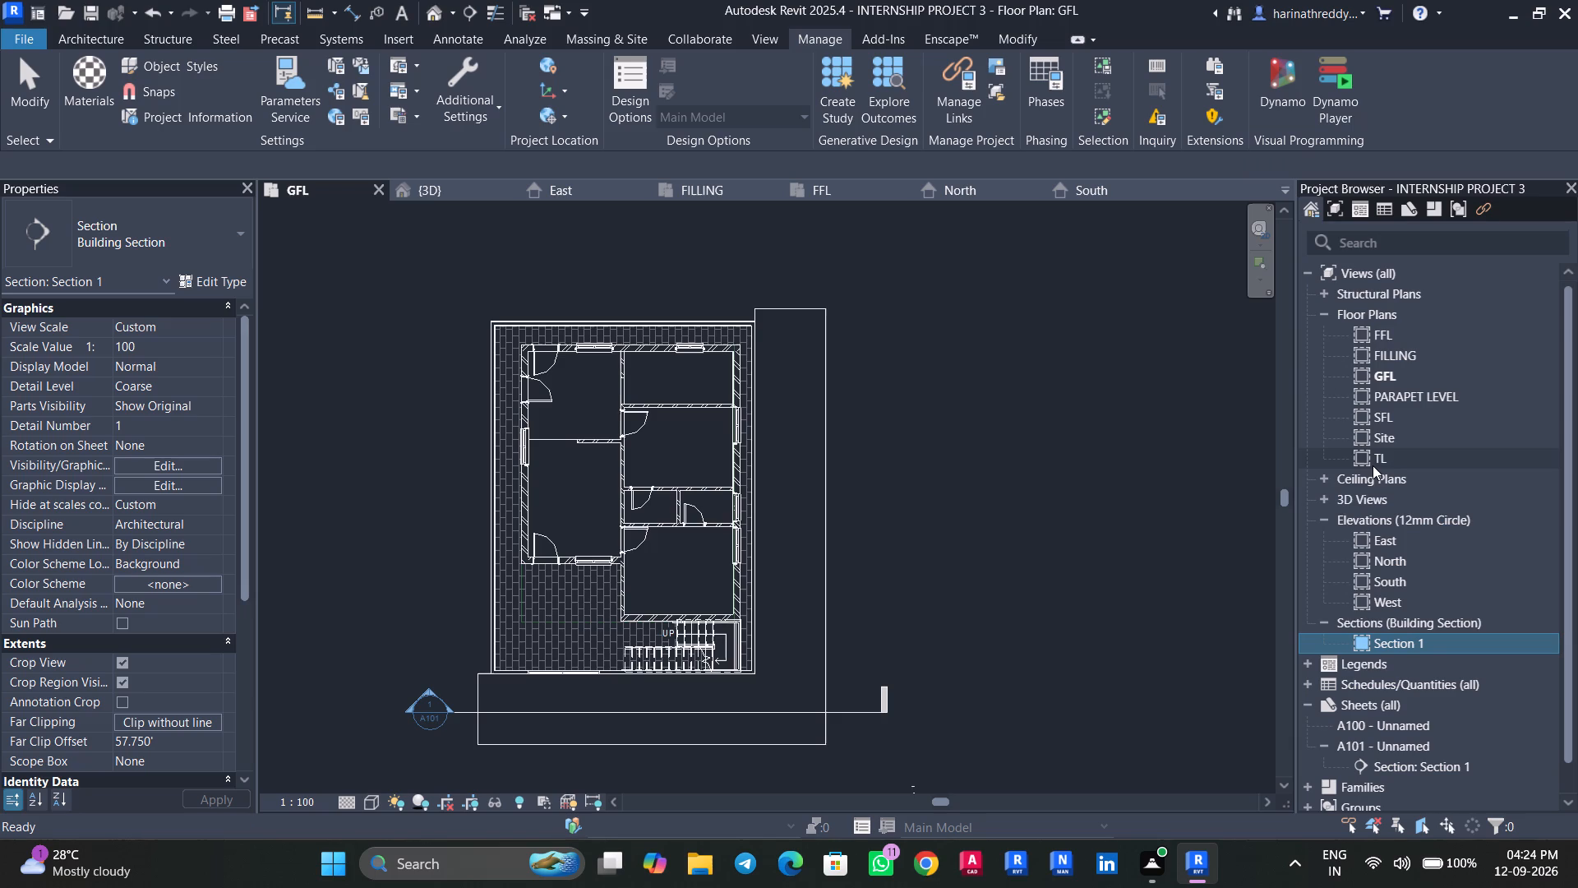
{"action": "key", "text": "w"}
{"action": "key", "text": "BackSpace"}
{"action": "type", "text": "ELEVATION"}
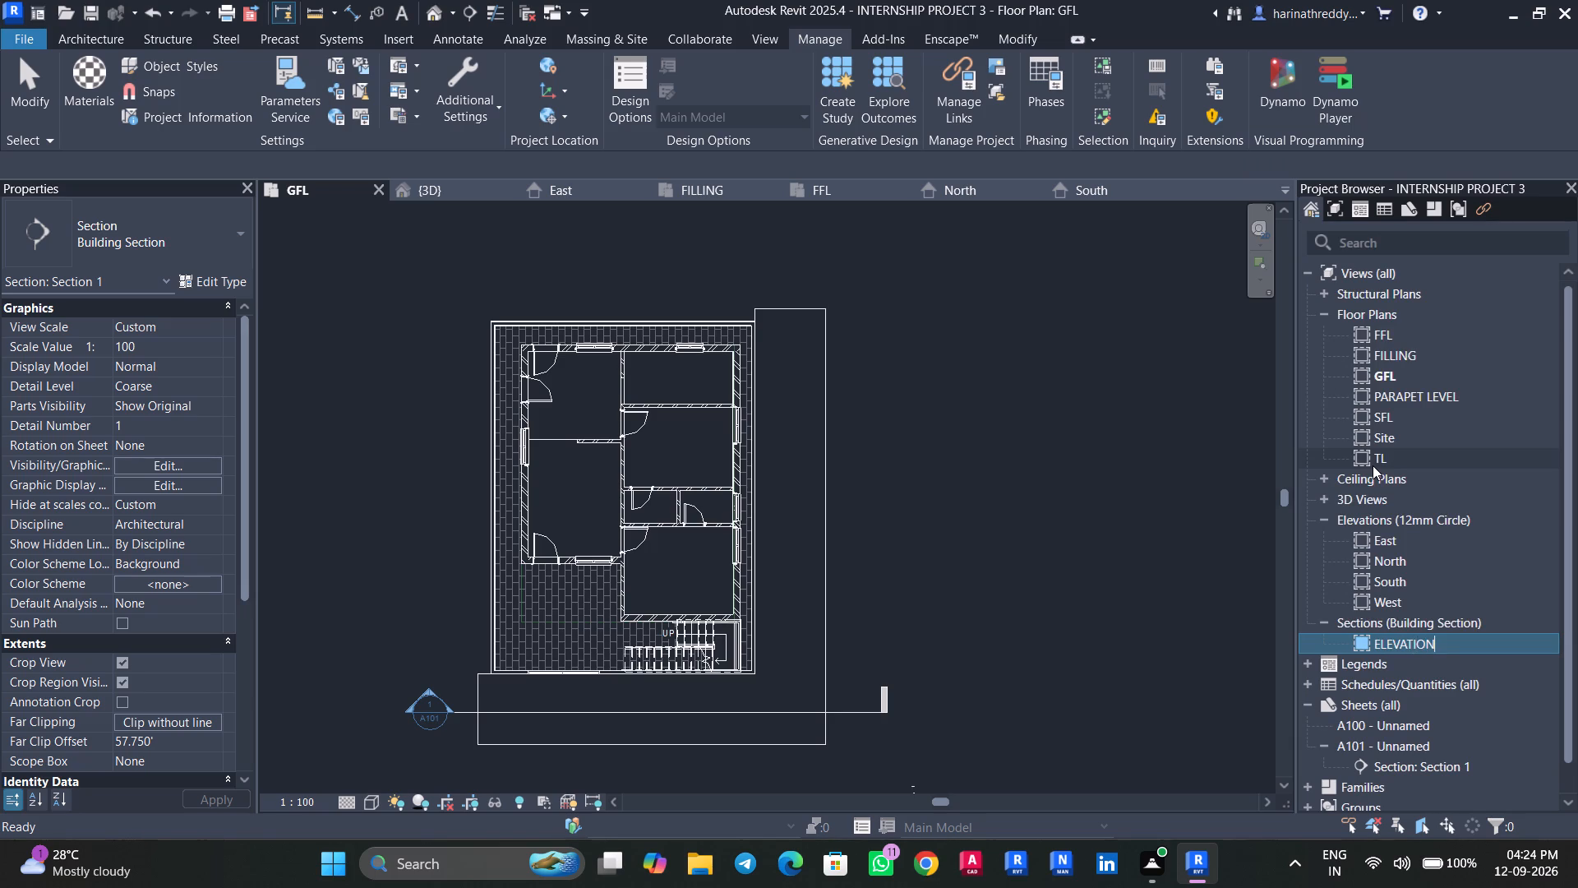
{"action": "left_click", "coordinate": [1129, 617]}
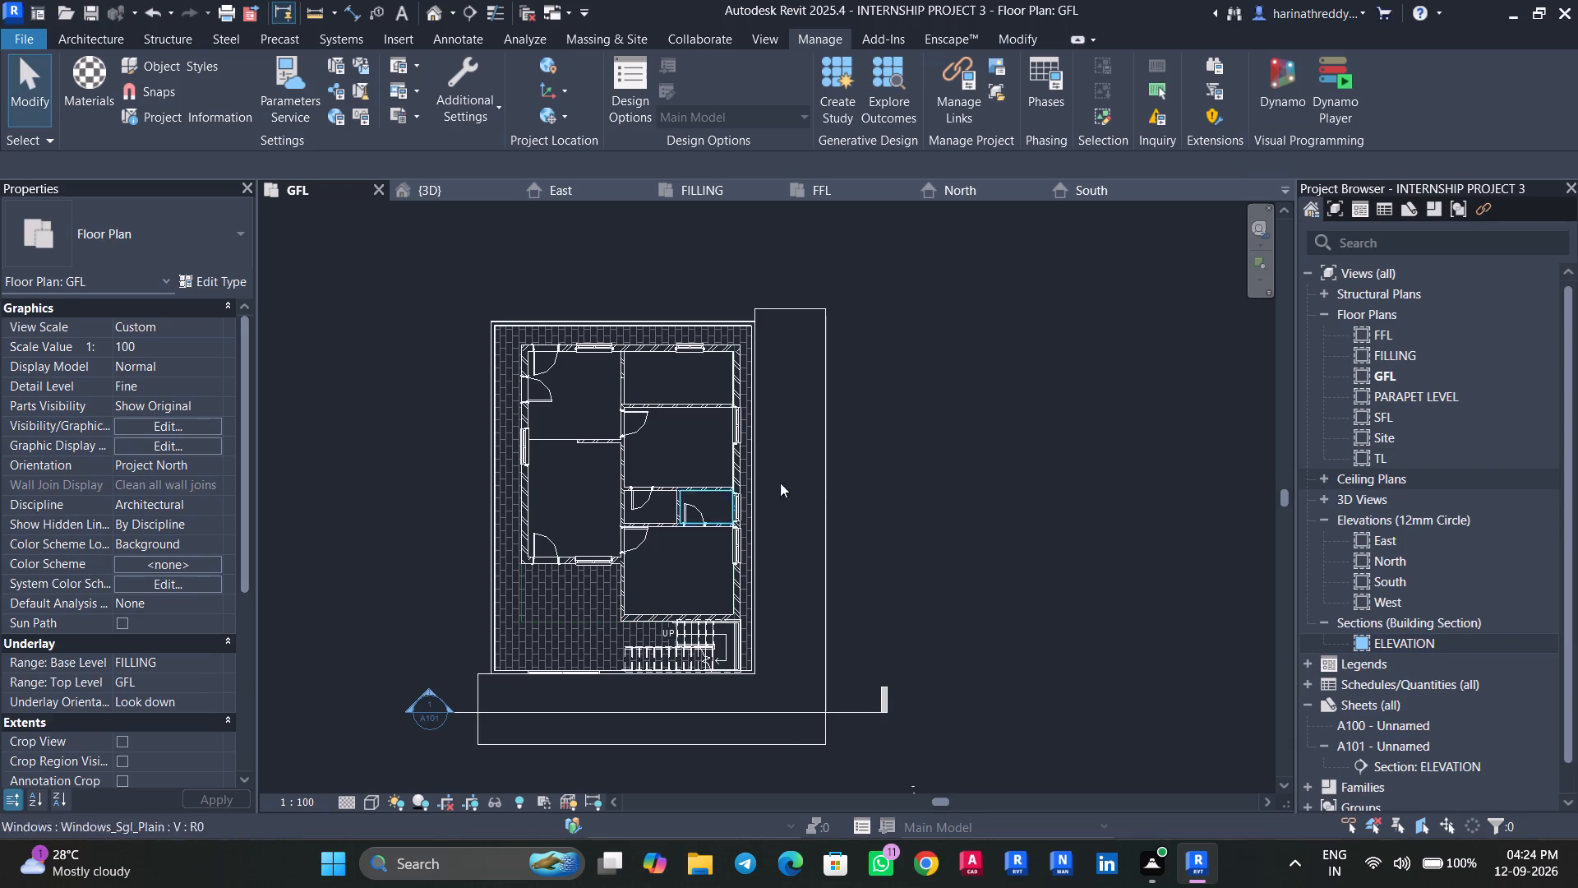
Draw a building section line across the GFL plan just above the staircase, extending past both outer walls and looking up the plan.
{"action": "left_click", "coordinate": [465, 25]}
{"action": "left_click", "coordinate": [468, 19]}
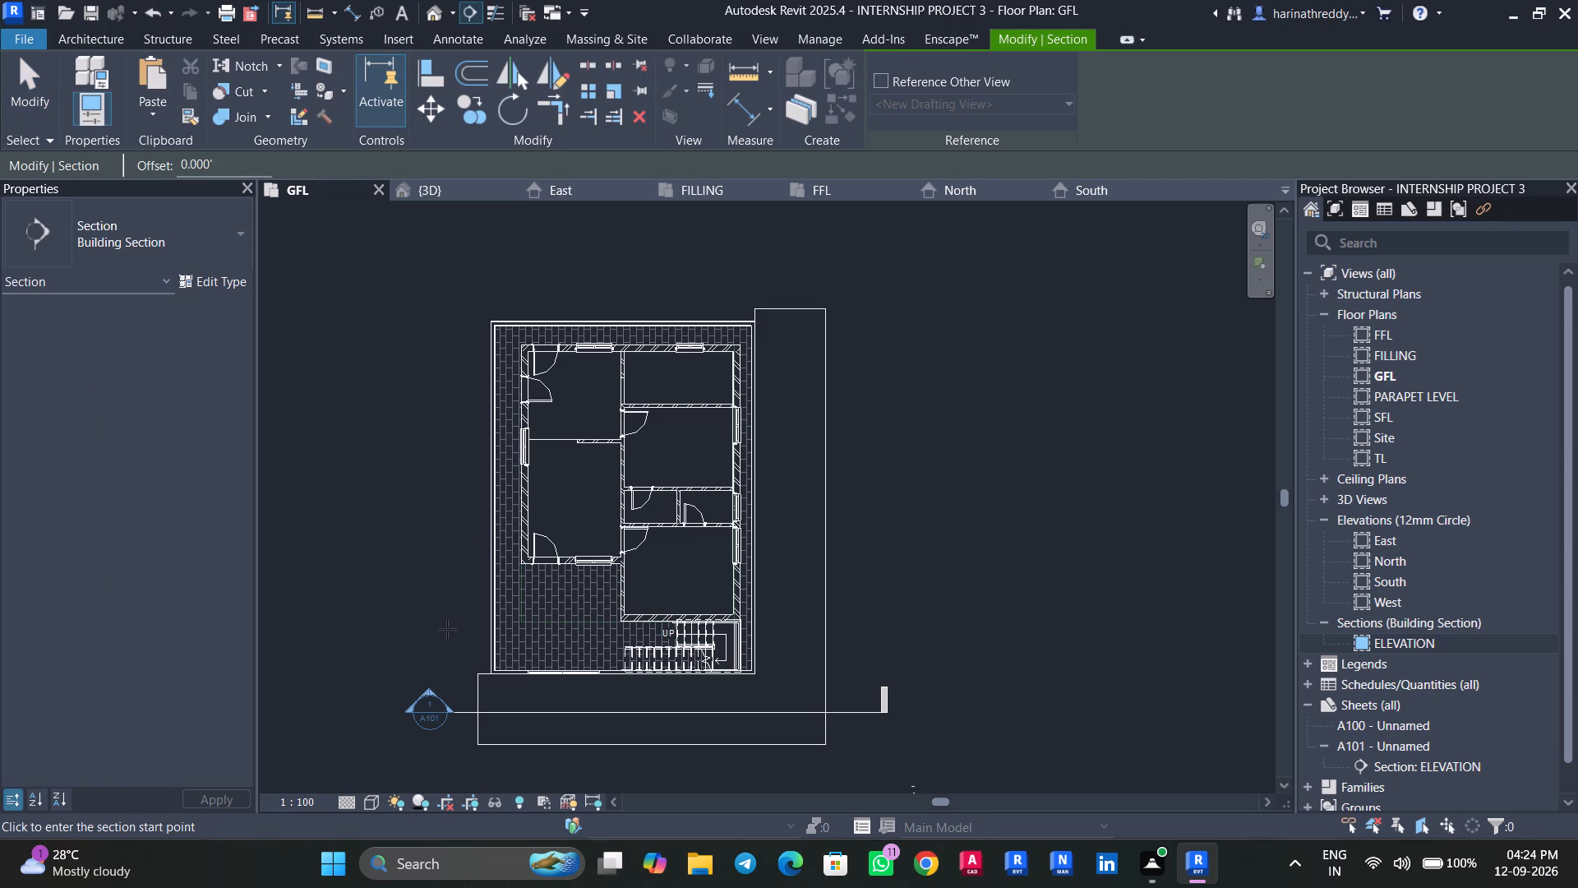
{"action": "left_click", "coordinate": [441, 605]}
{"action": "left_click", "coordinate": [887, 597]}
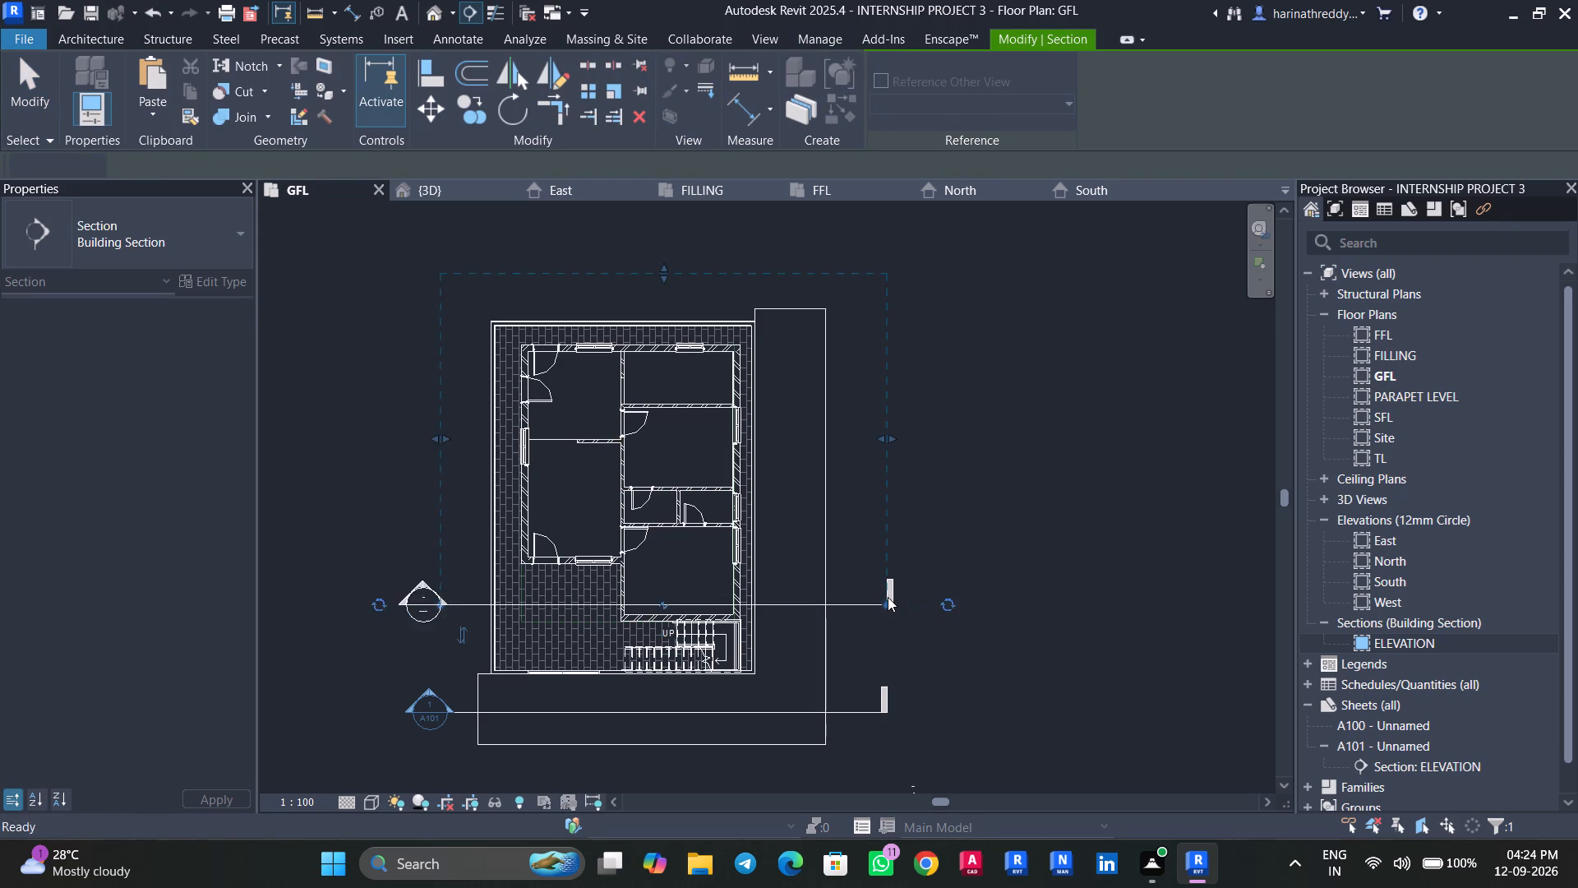
{"action": "key", "text": "Escape"}
{"action": "key", "text": "Escape"}
{"action": "key", "text": "Escape"}
Rename the newly drawn section view as SECTION A-A.
{"action": "left_click", "coordinate": [1401, 665]}
{"action": "right_click", "coordinate": [1403, 665]}
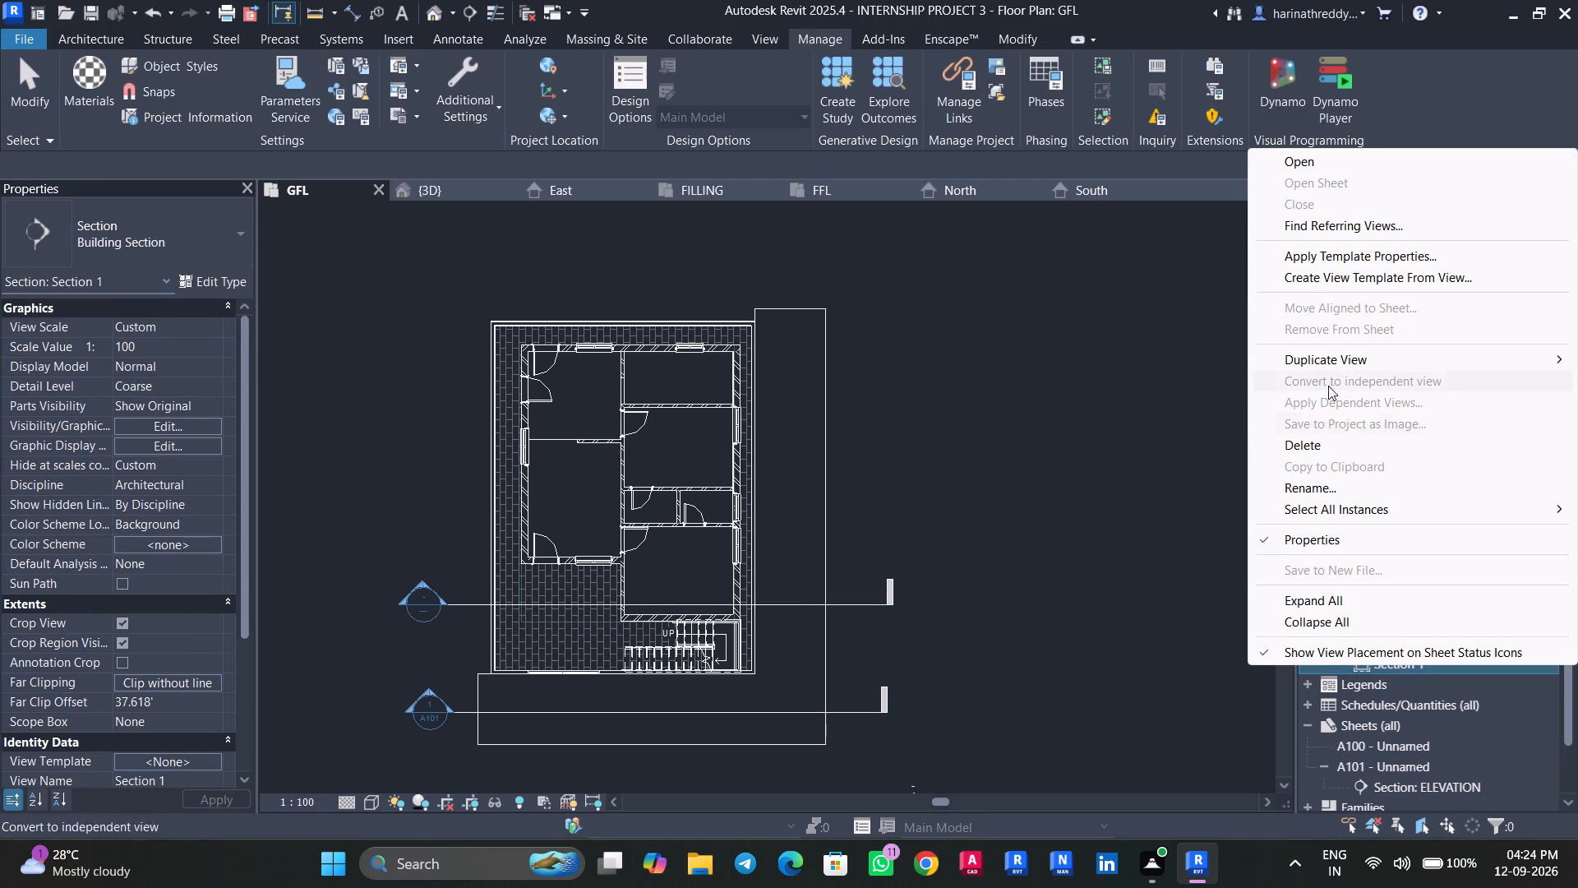
{"action": "left_click", "coordinate": [1404, 481]}
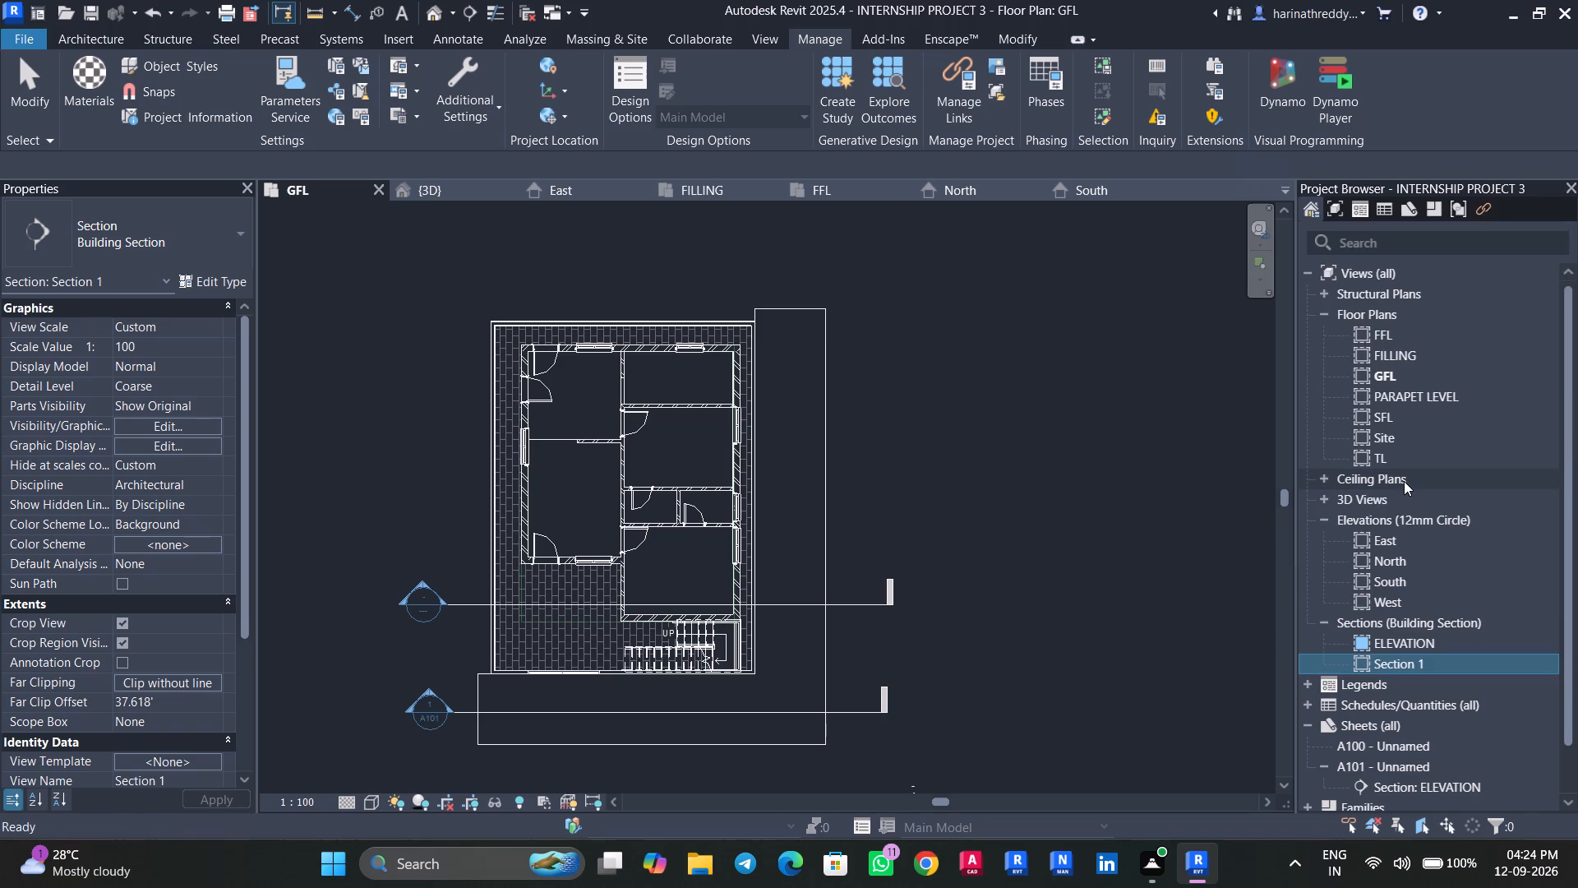
{"action": "type", "text": "SECTION"}
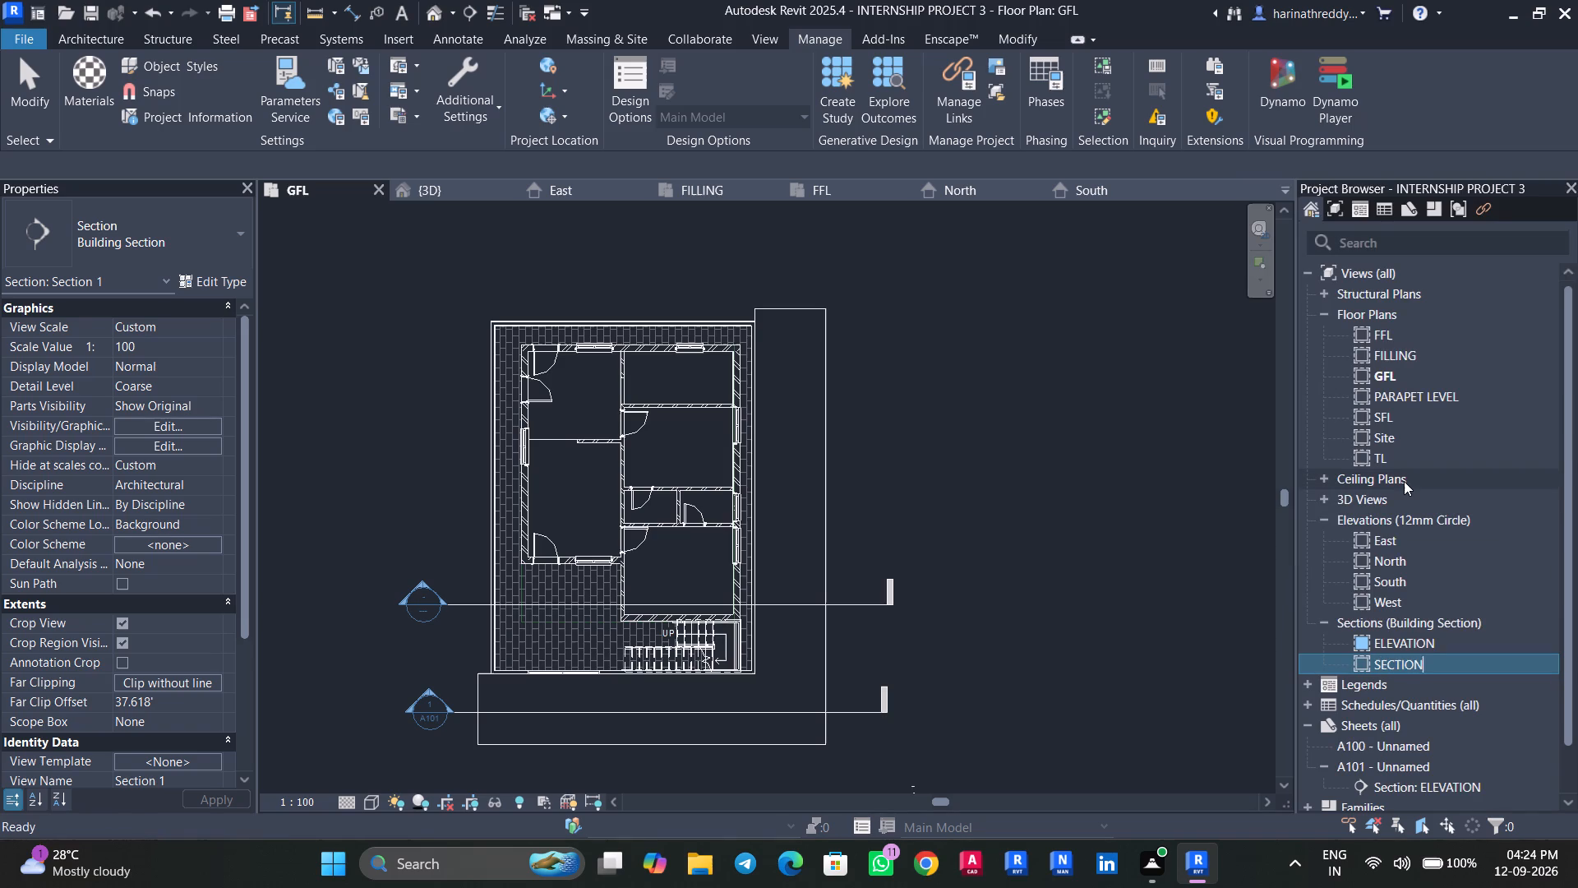
{"action": "key", "text": "space"}
{"action": "type", "text": "A-A"}
{"action": "left_click", "coordinate": [1133, 734]}
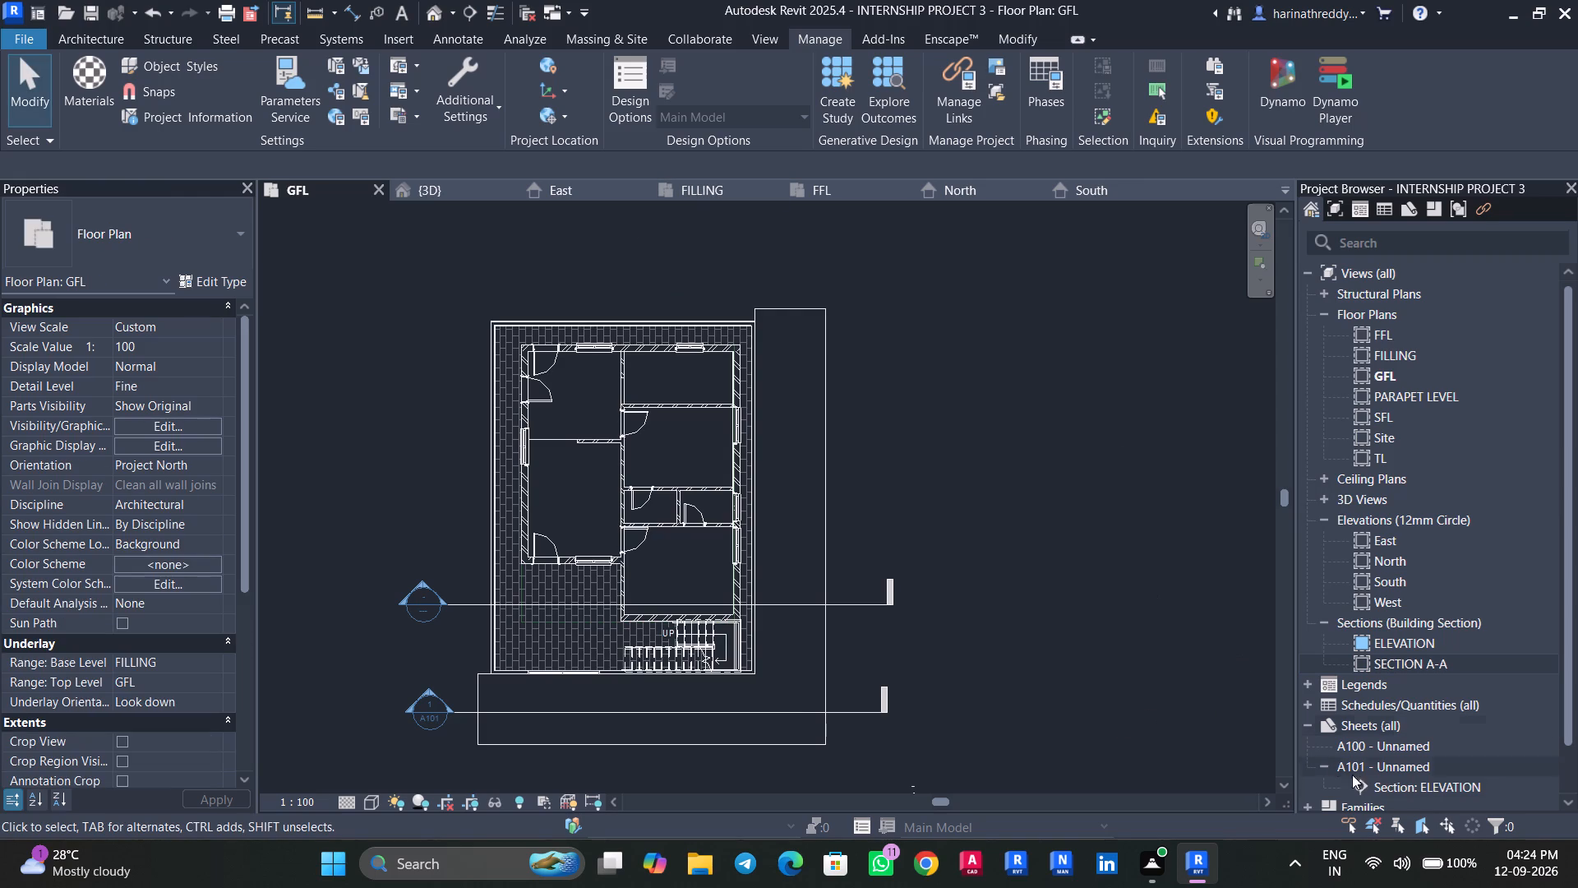
Open sheet A101 and place the SECTION A-A view beside the ELEVATION viewport, level with it.
{"action": "double_click", "coordinate": [1385, 768]}
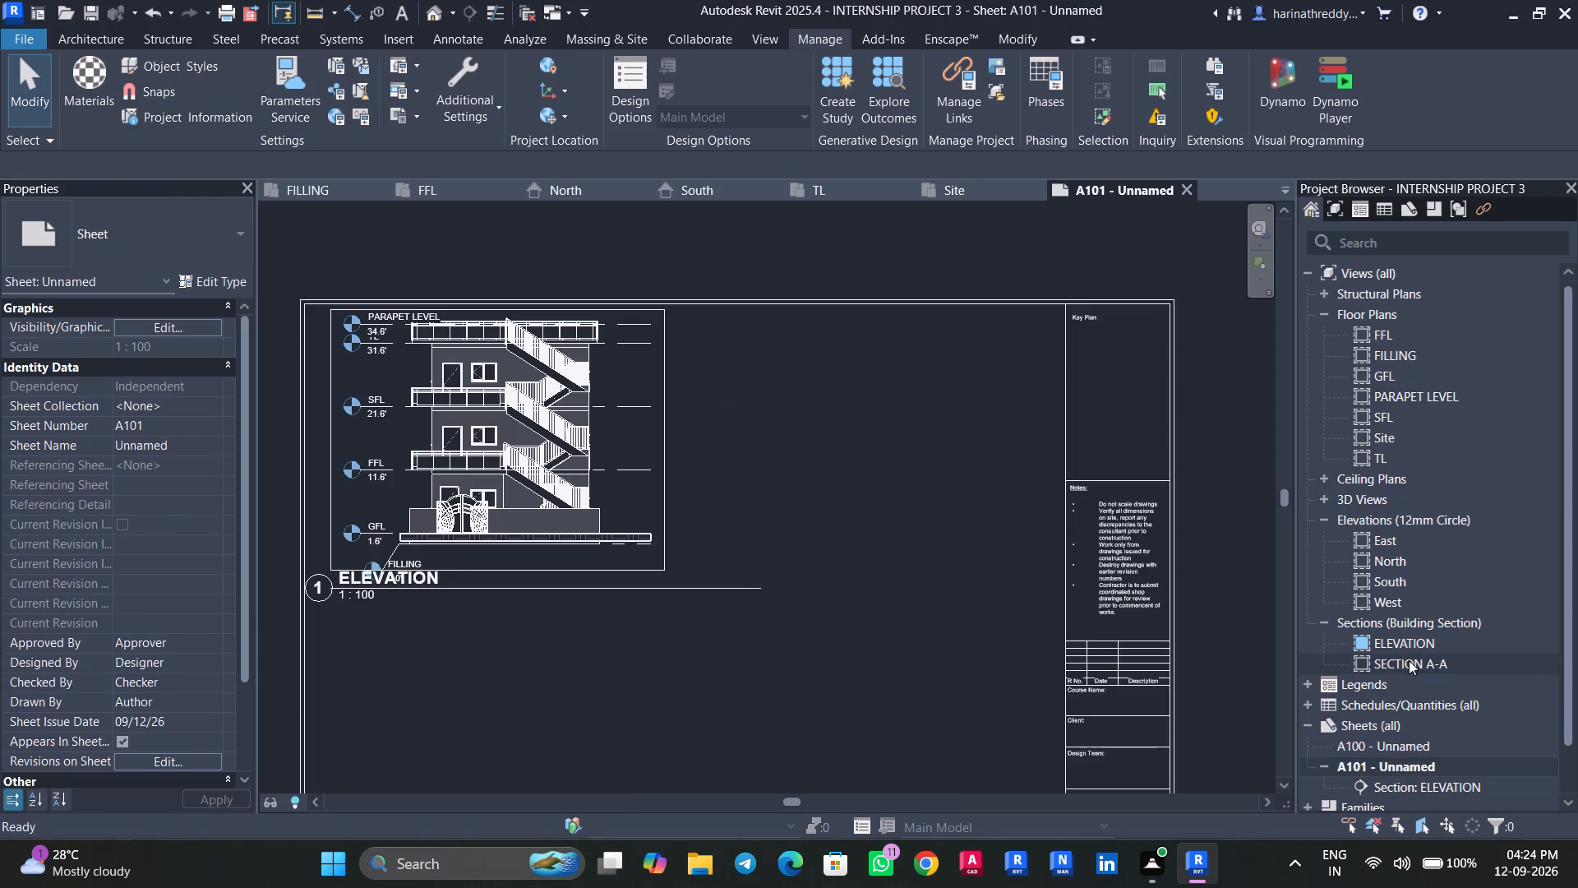
{"action": "left_click_drag", "start_coordinate": [1409, 660], "coordinate": [858, 482]}
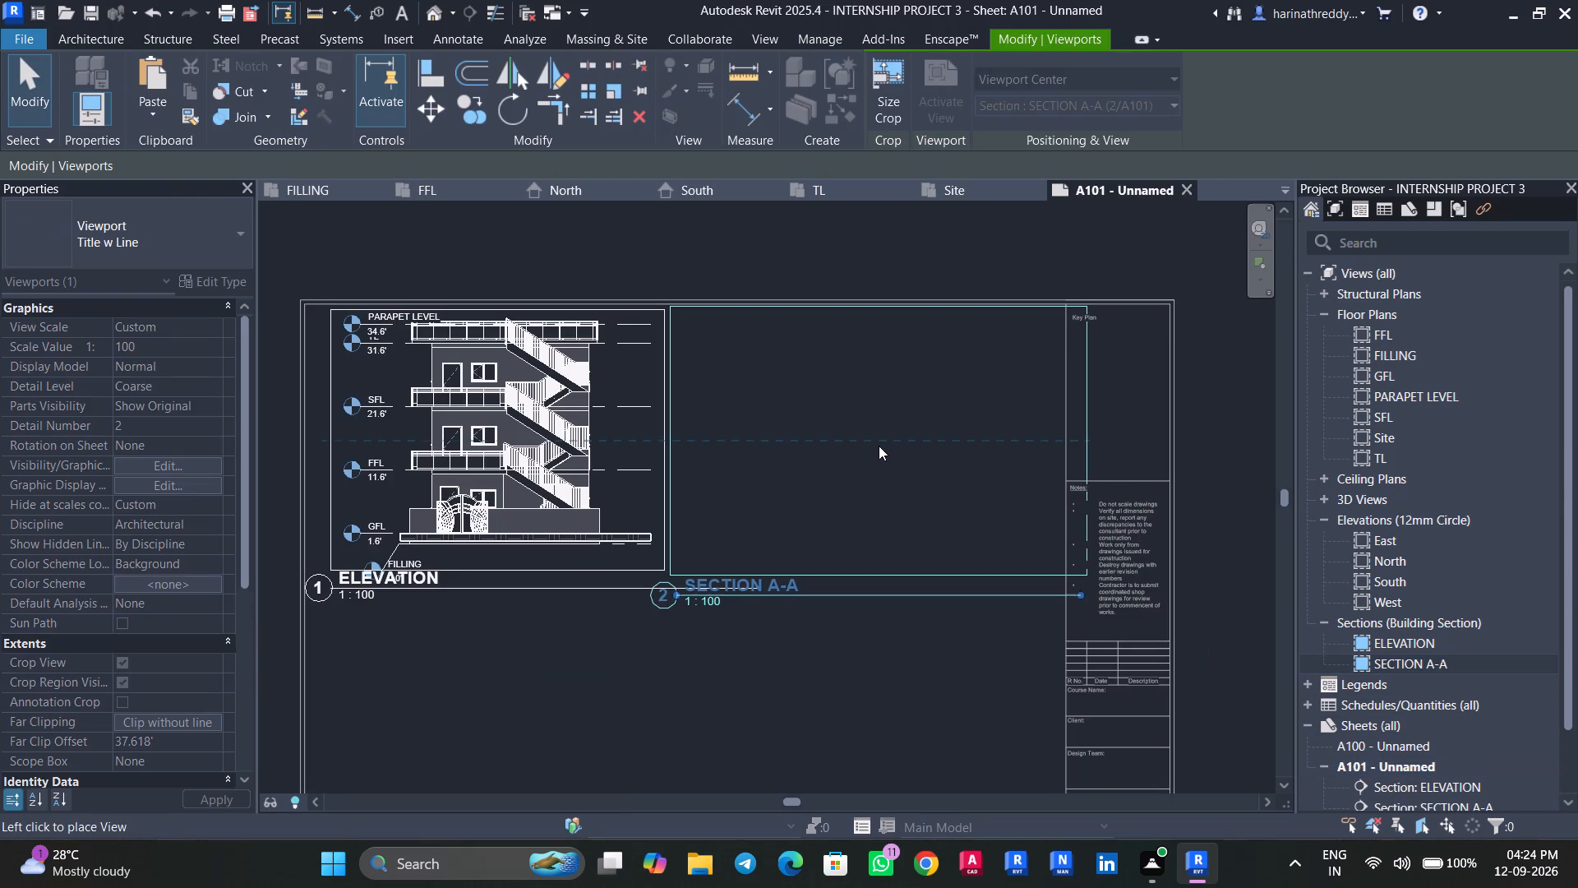
{"action": "left_click", "coordinate": [875, 445]}
{"action": "key", "text": "Escape"}
{"action": "key", "text": "Escape"}
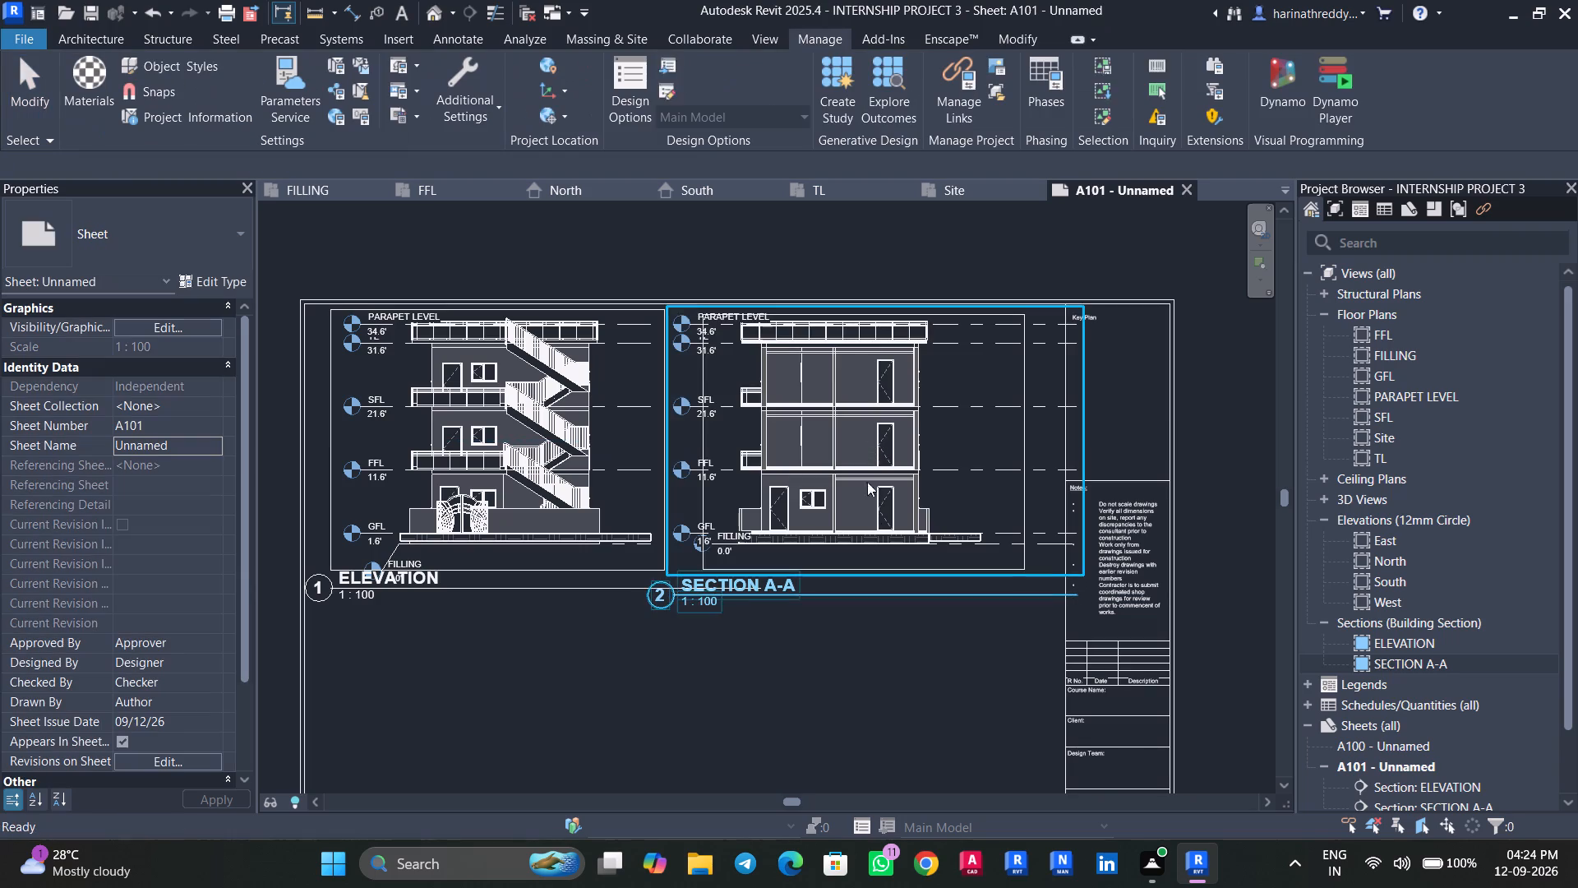
Activate the SECTION A-A viewport, pull its crop region's right edge in near the slab end, and deactivate the view.
{"action": "left_click", "coordinate": [958, 535]}
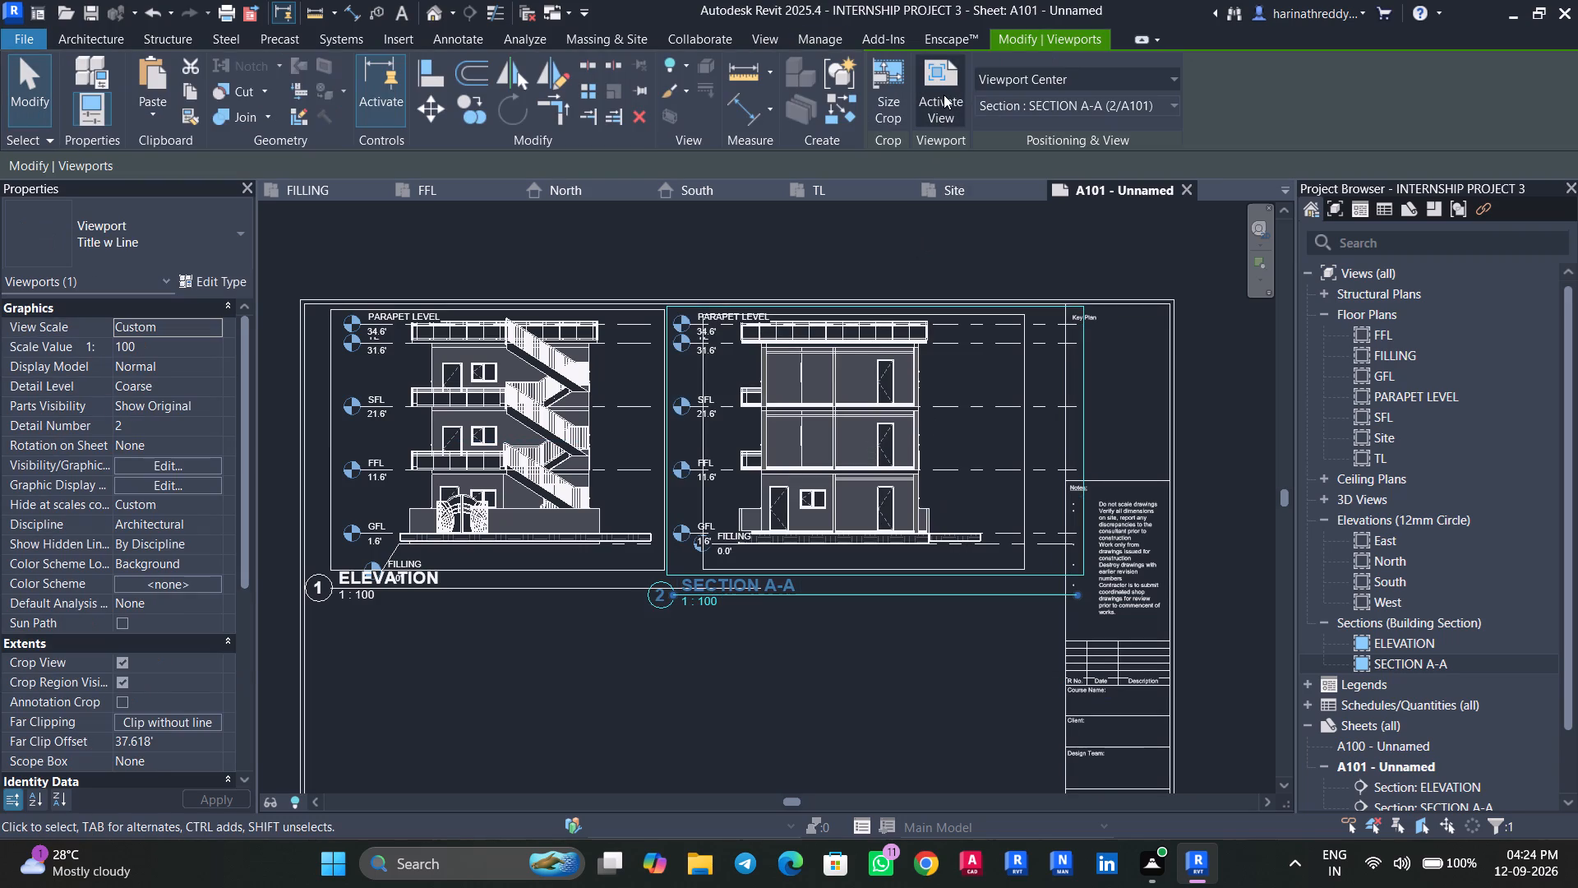
{"action": "left_click", "coordinate": [944, 95]}
{"action": "left_click", "coordinate": [1022, 349]}
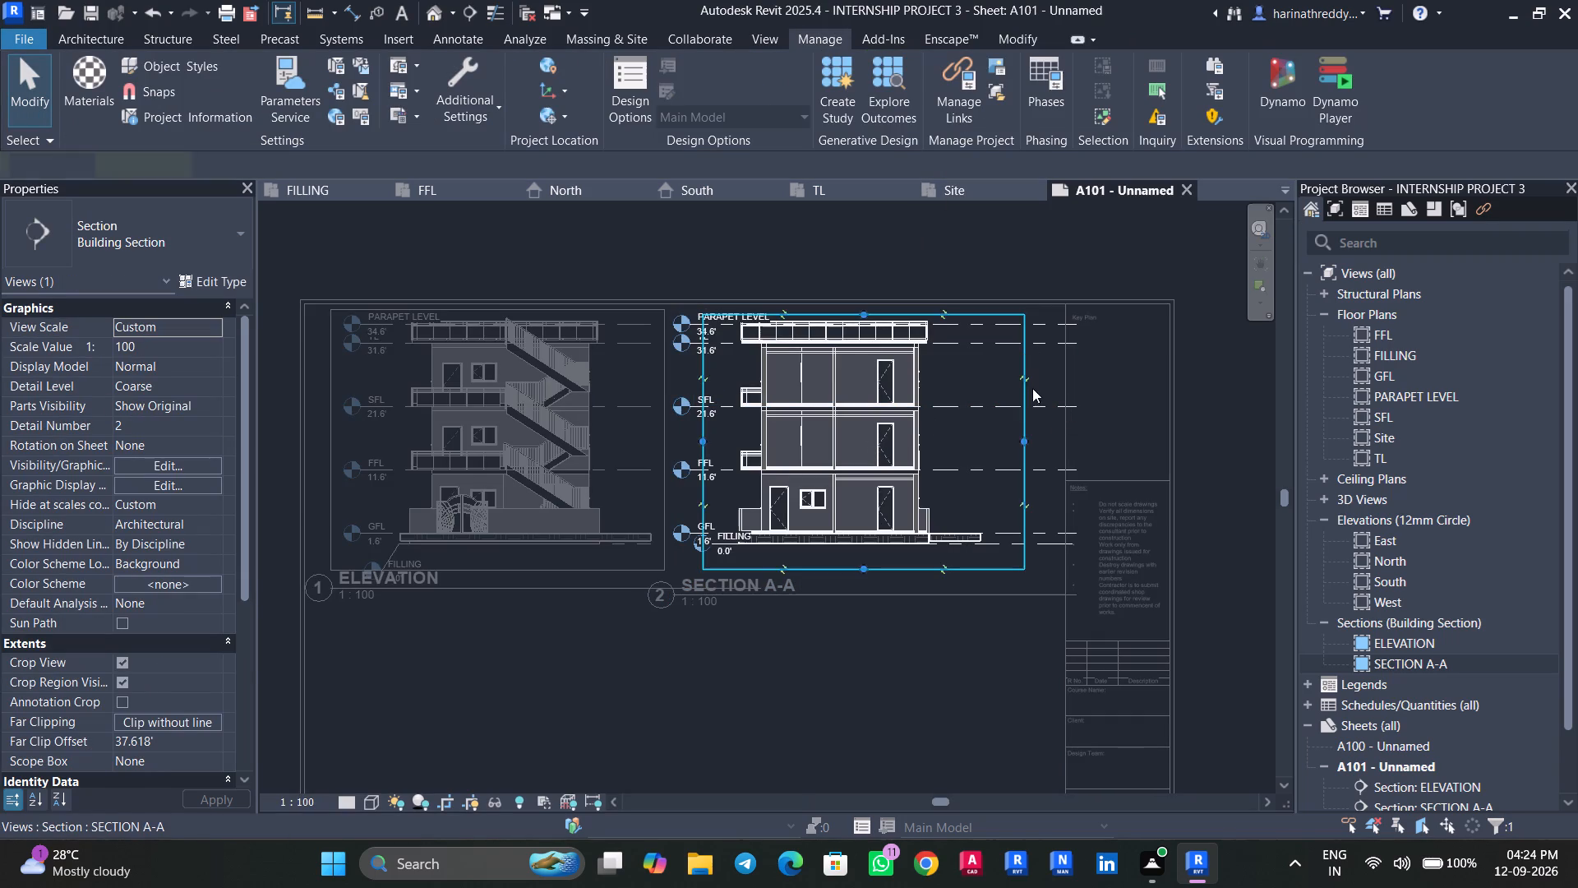
{"action": "left_click_drag", "start_coordinate": [1021, 442], "coordinate": [981, 451]}
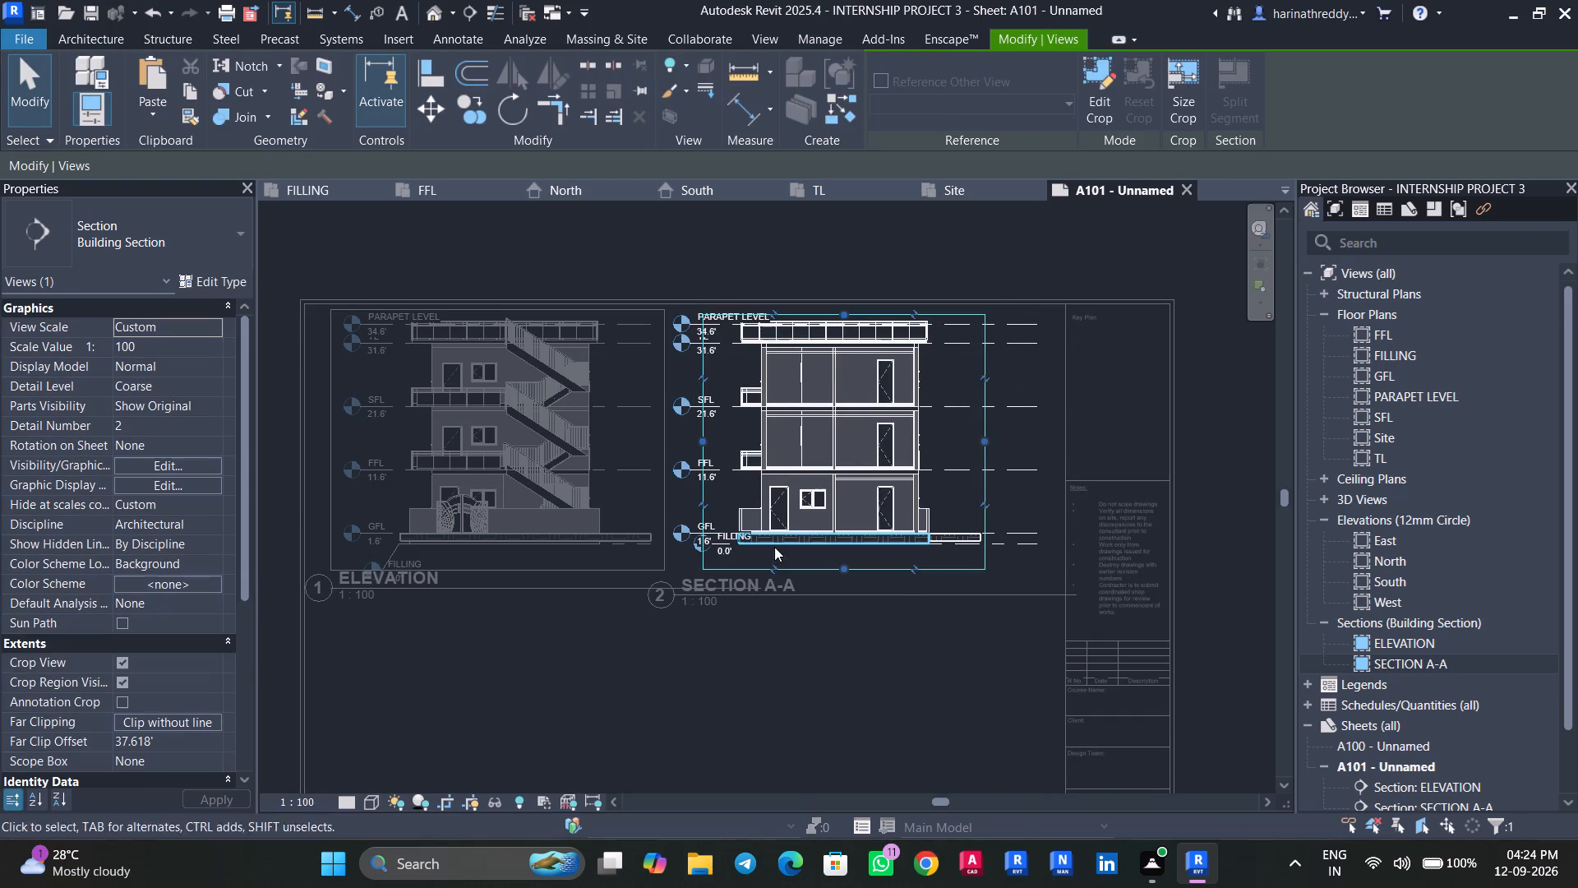
{"action": "key", "text": "Escape"}
{"action": "double_click", "coordinate": [836, 651]}
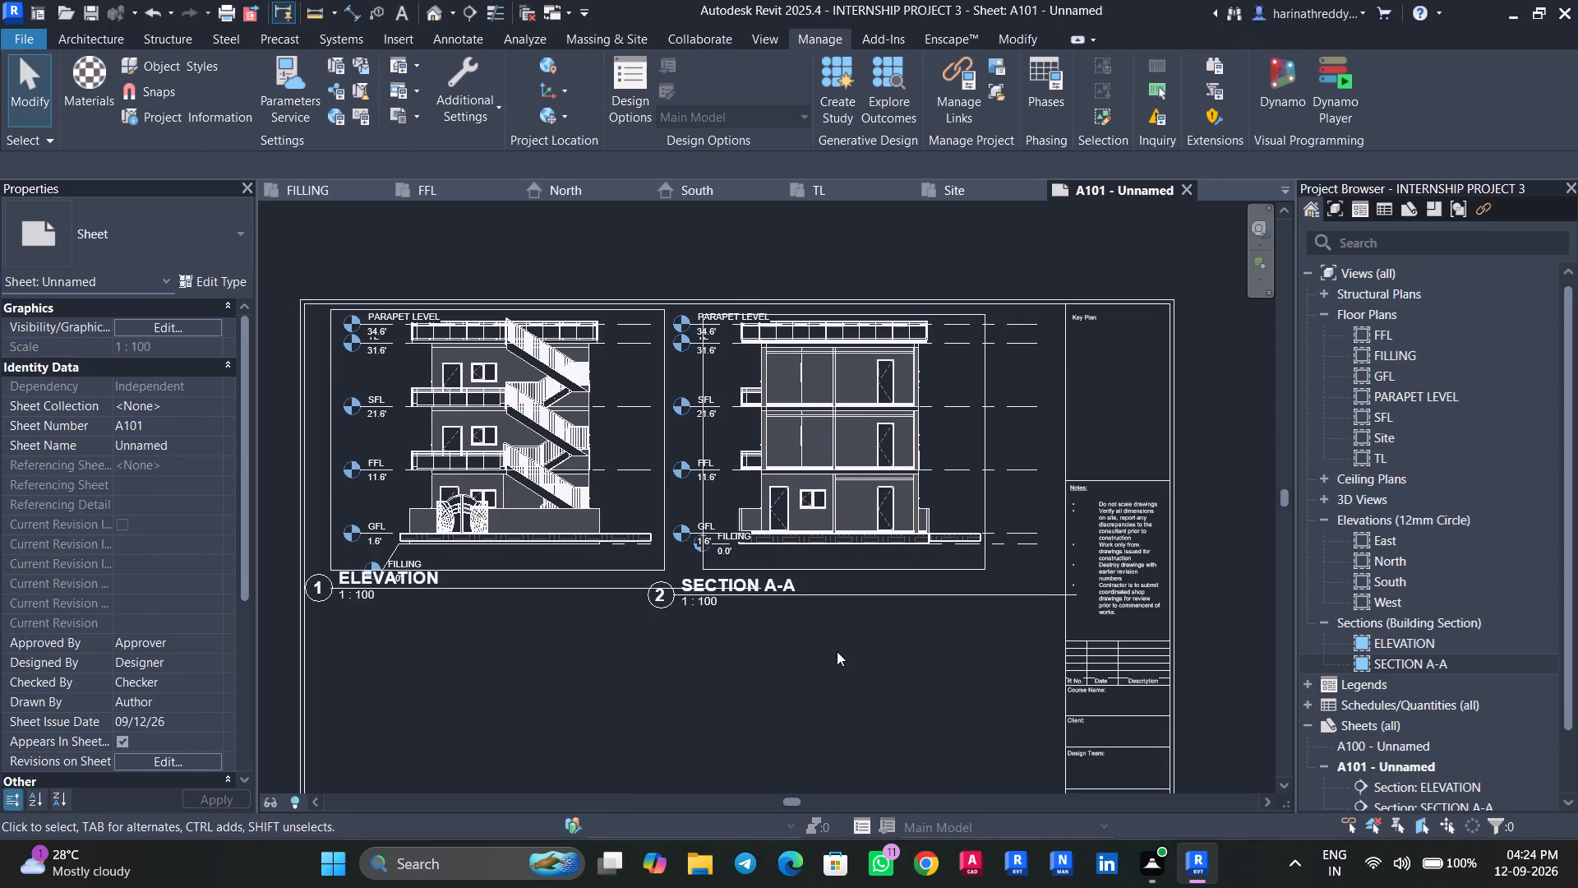
Compare the two views on sheet A101 with the ELEVATION and SECTION-AA reference drawings in the FILLING floor plan.
{"action": "scroll", "coordinate": [708, 394], "scroll_direction": "up", "scroll_amount": 6}
{"action": "scroll", "coordinate": [695, 363], "scroll_direction": "down", "scroll_amount": 5}
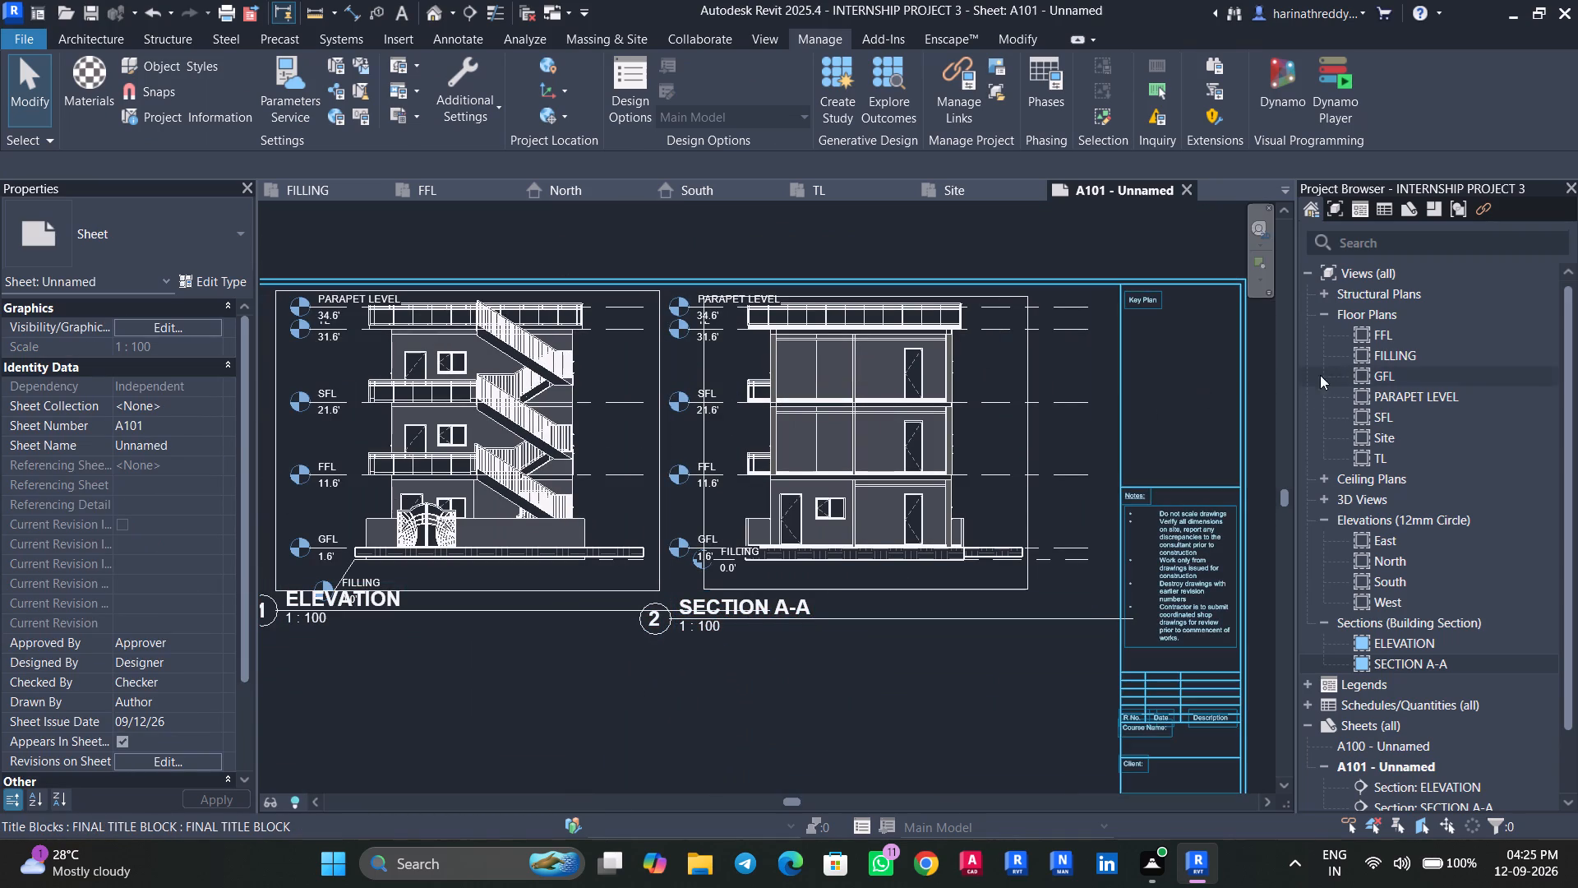
{"action": "double_click", "coordinate": [1379, 357]}
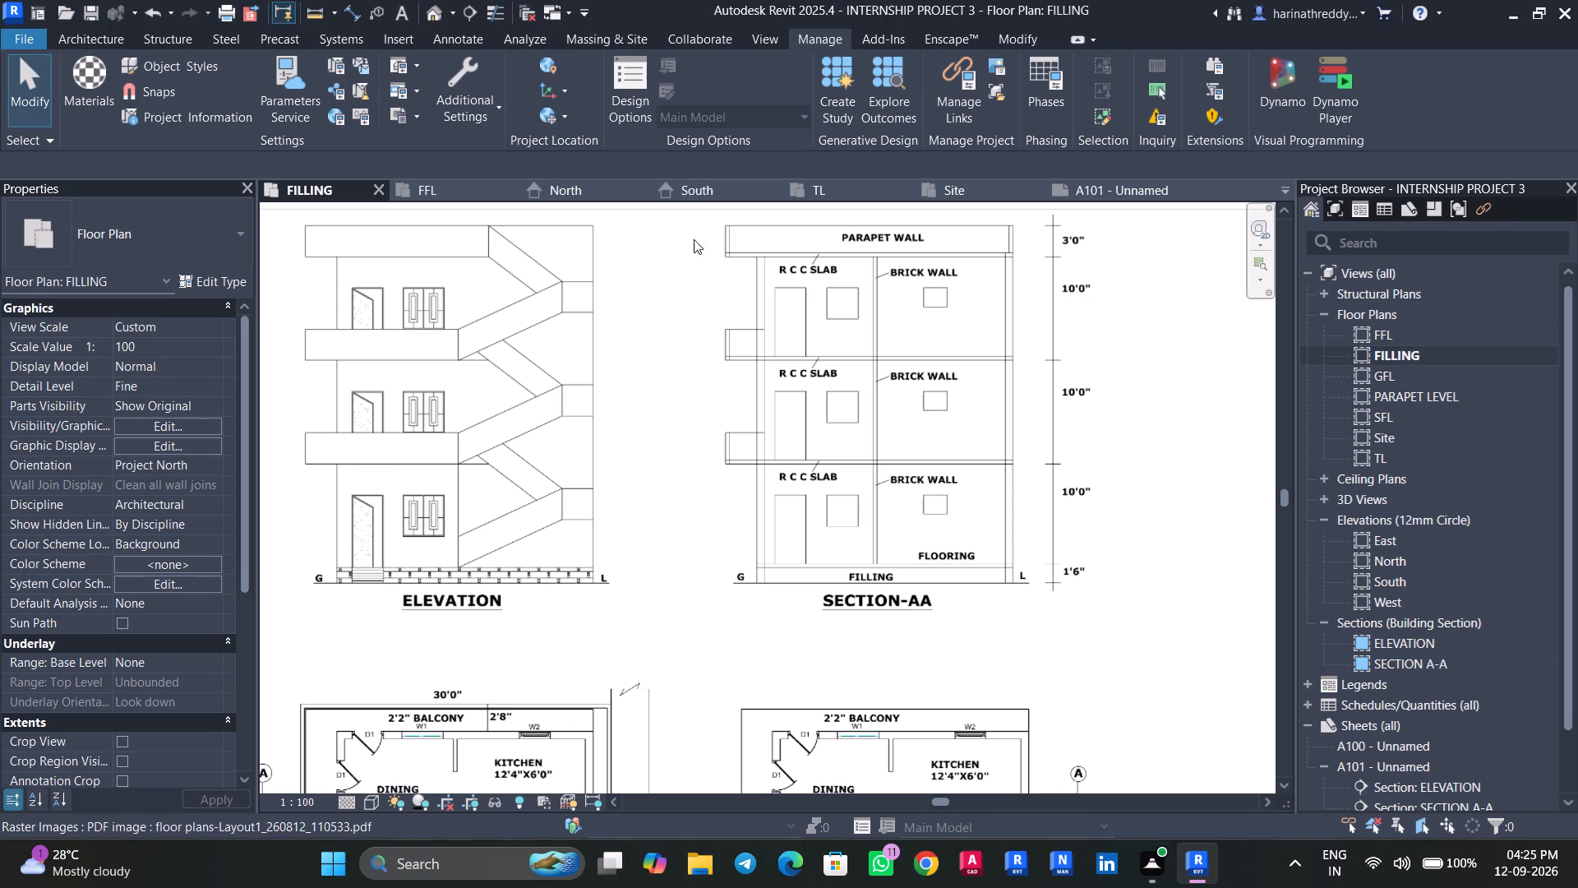
{"action": "left_click", "coordinate": [1130, 183]}
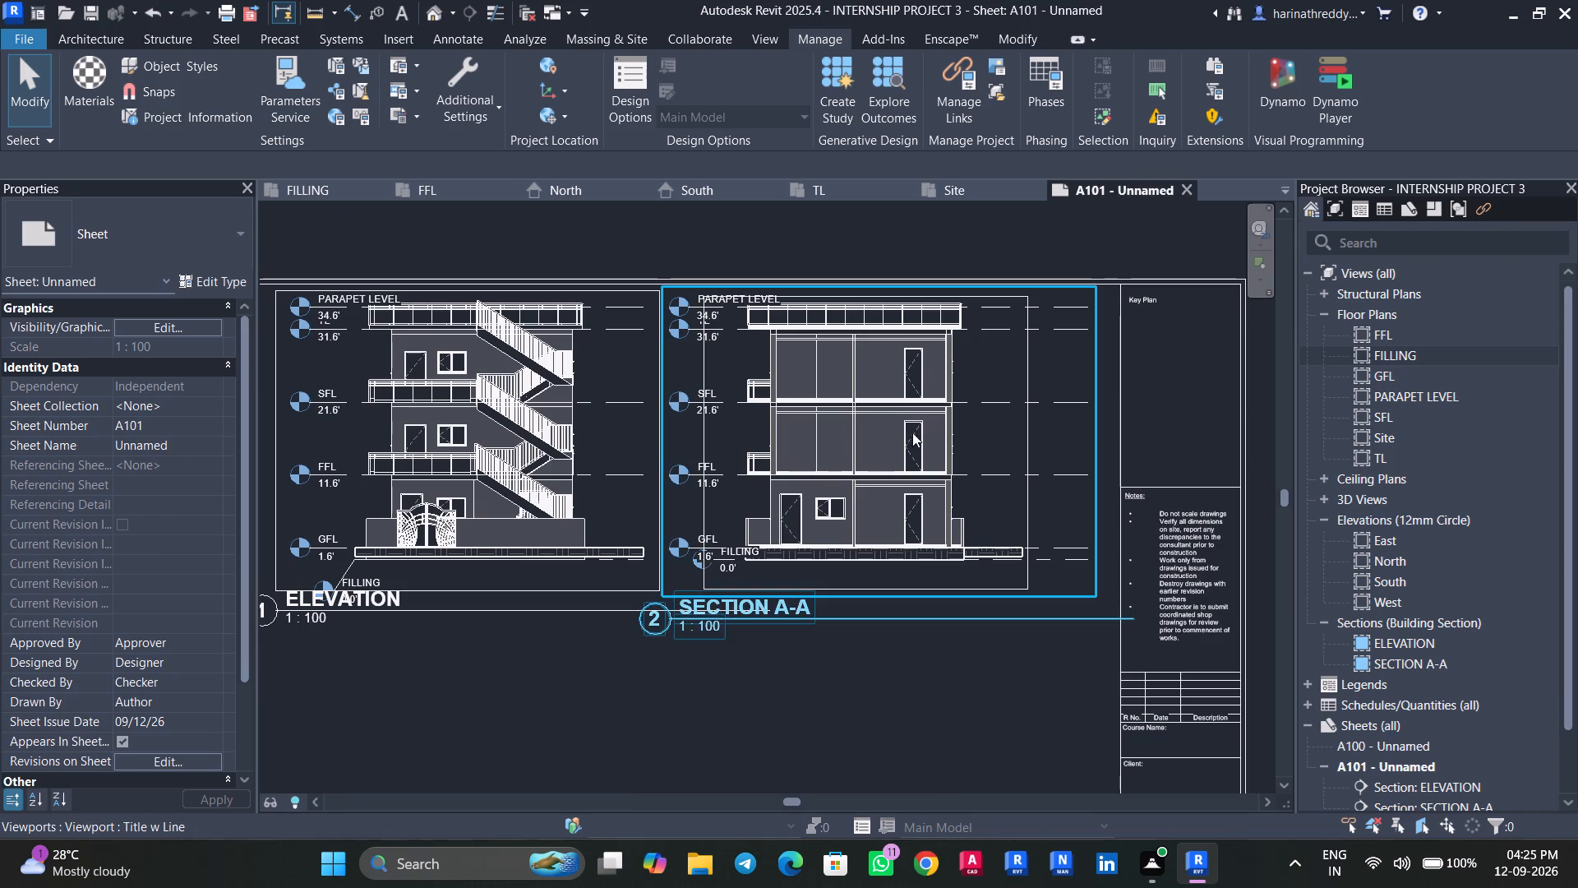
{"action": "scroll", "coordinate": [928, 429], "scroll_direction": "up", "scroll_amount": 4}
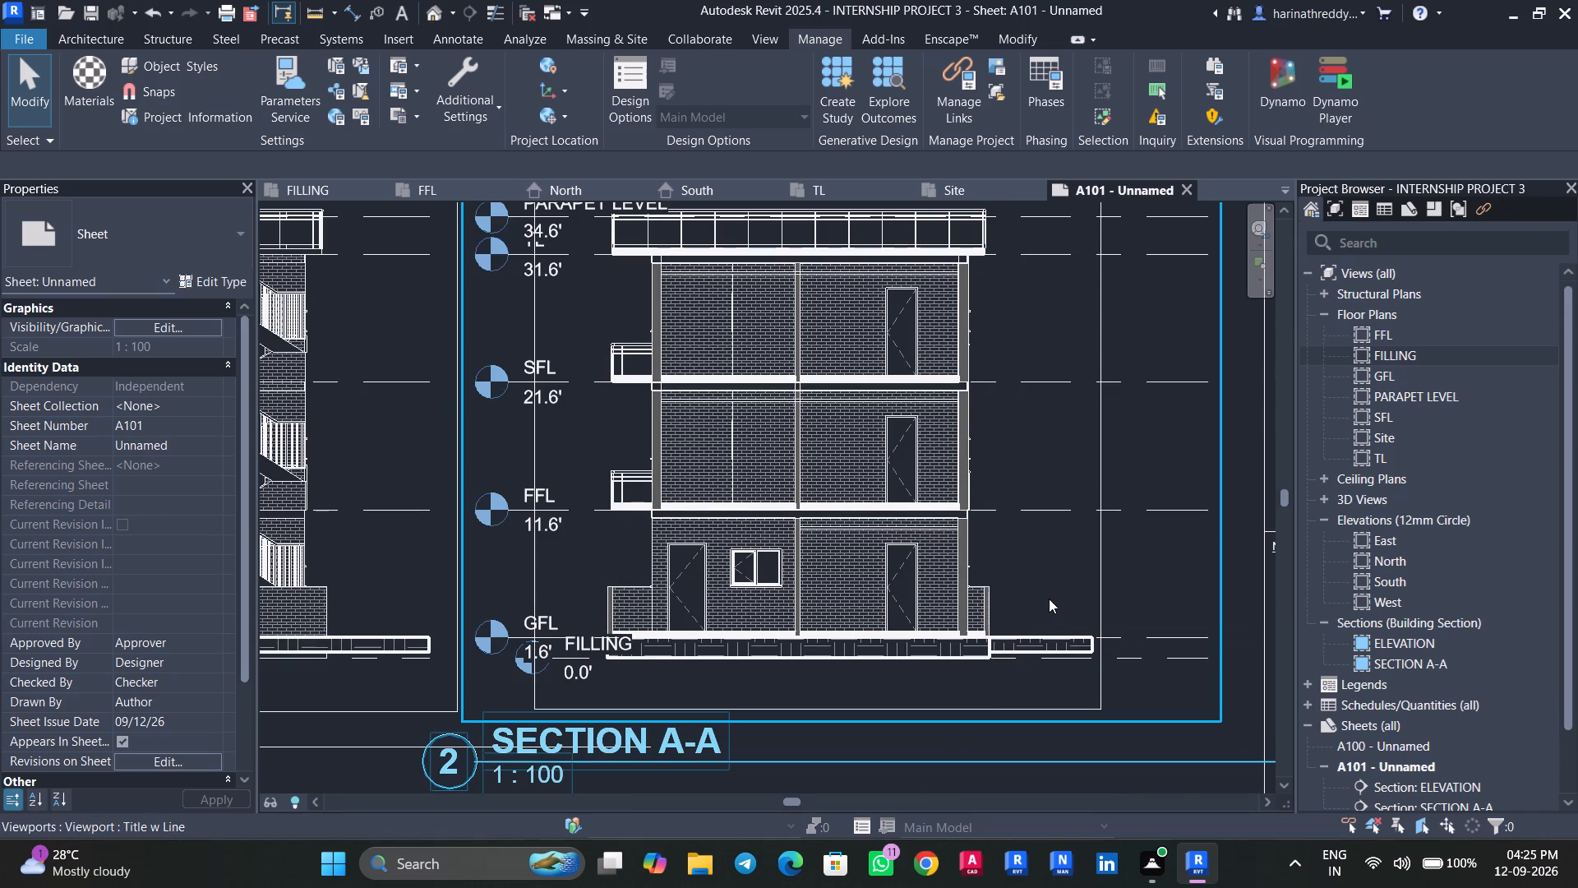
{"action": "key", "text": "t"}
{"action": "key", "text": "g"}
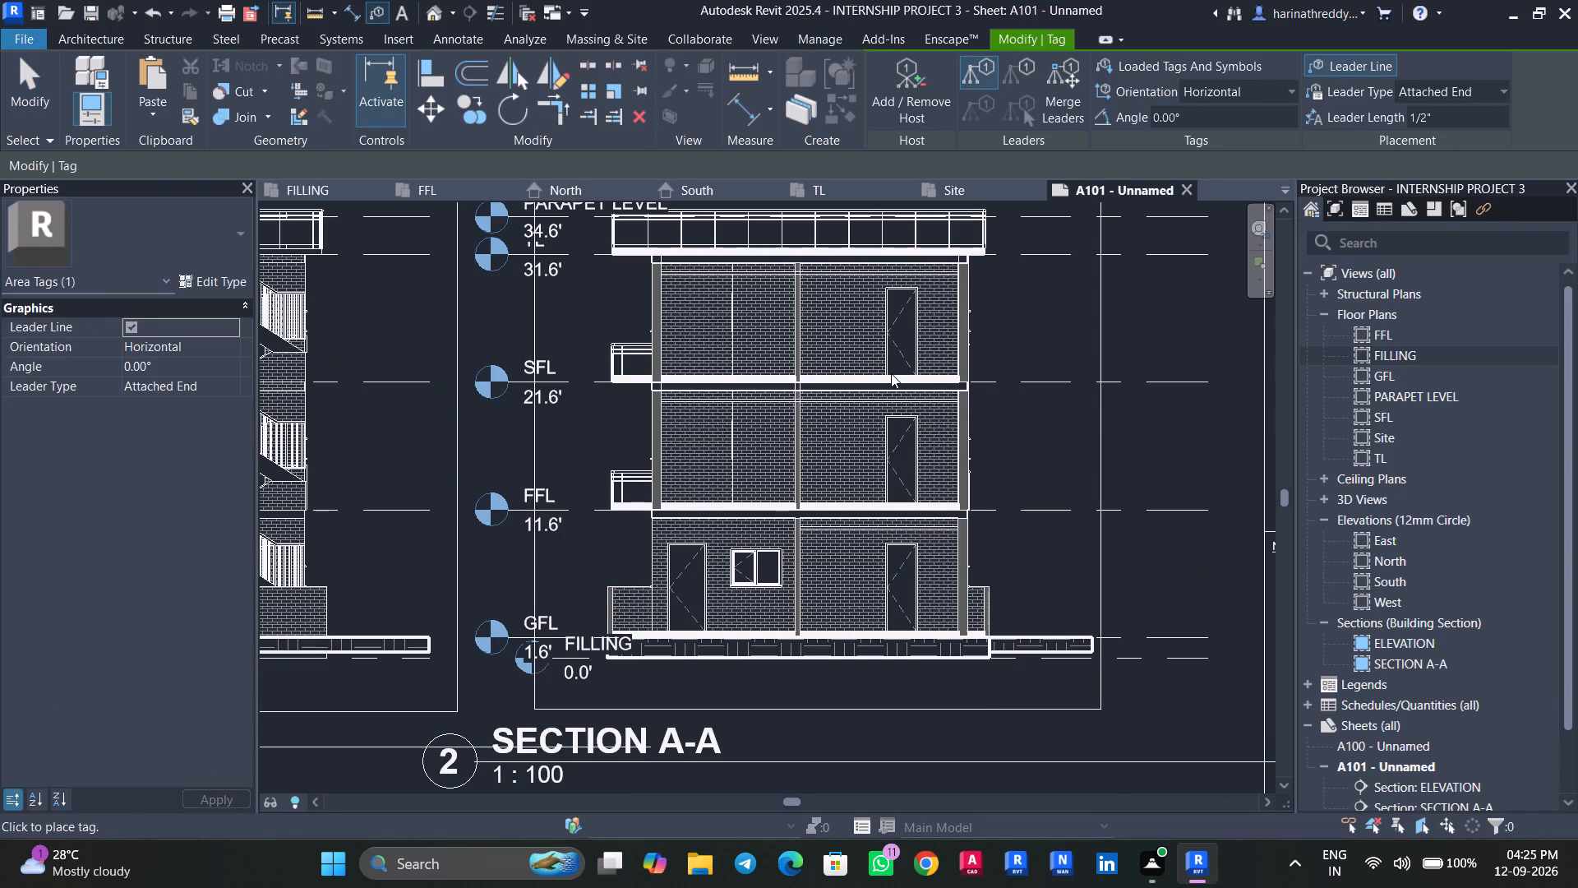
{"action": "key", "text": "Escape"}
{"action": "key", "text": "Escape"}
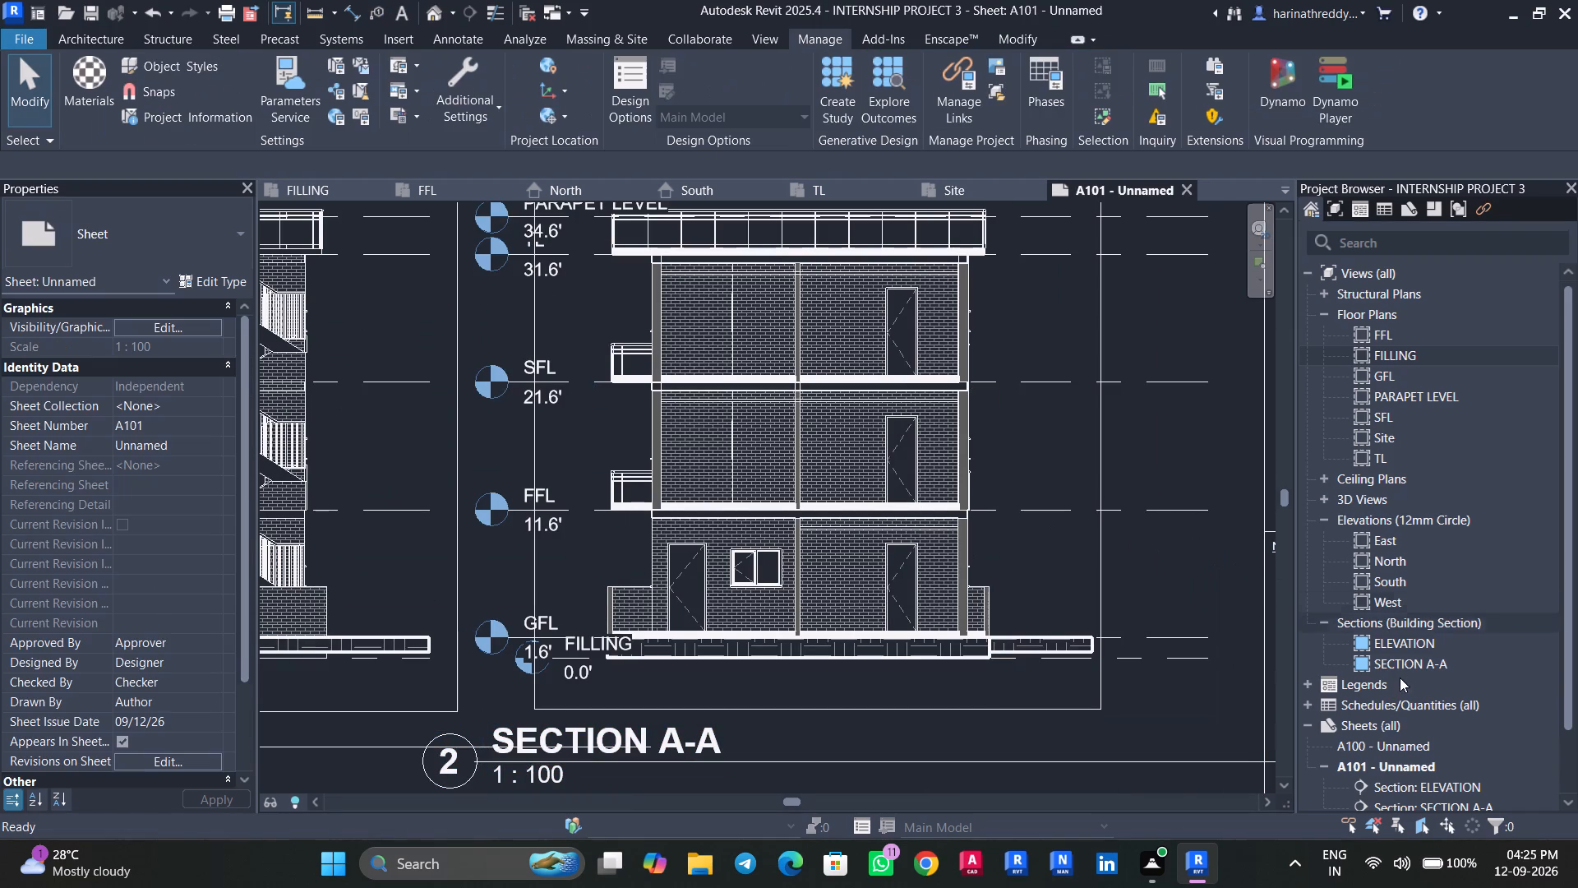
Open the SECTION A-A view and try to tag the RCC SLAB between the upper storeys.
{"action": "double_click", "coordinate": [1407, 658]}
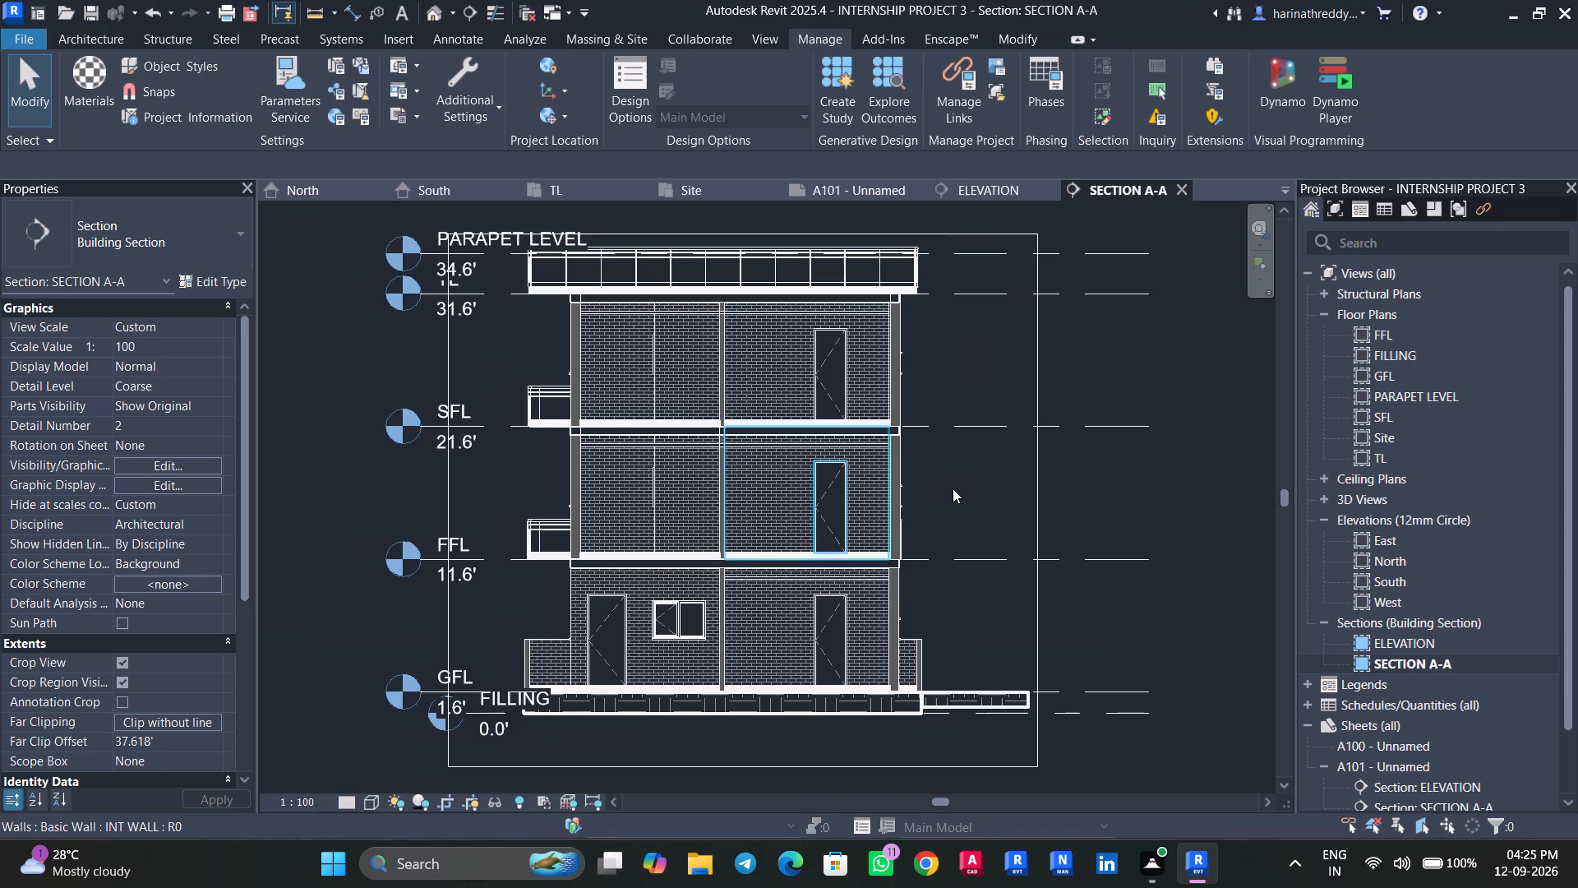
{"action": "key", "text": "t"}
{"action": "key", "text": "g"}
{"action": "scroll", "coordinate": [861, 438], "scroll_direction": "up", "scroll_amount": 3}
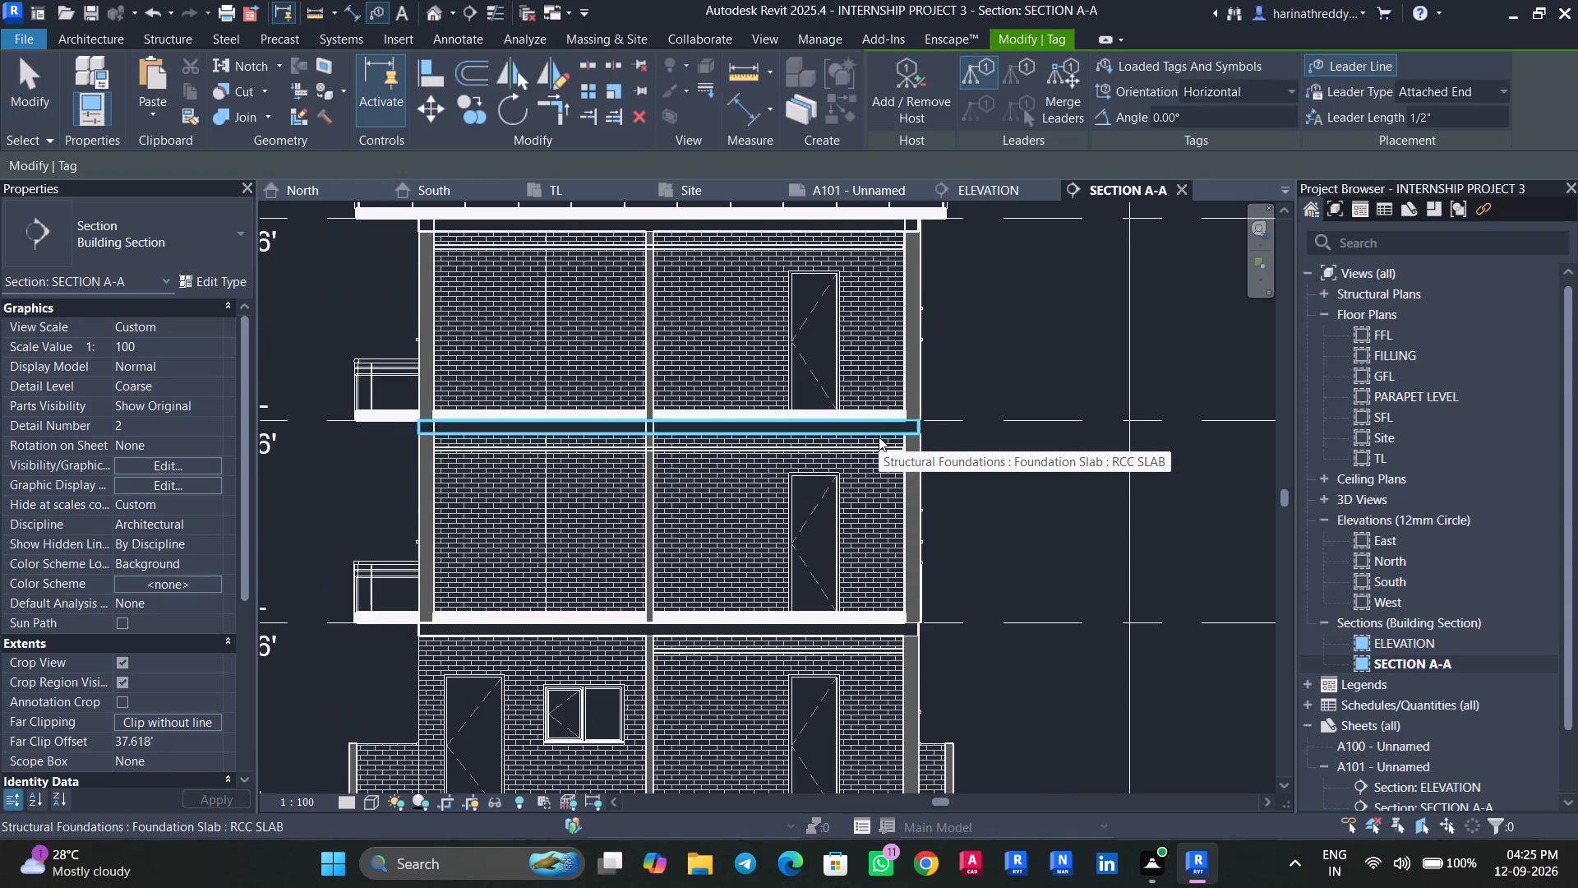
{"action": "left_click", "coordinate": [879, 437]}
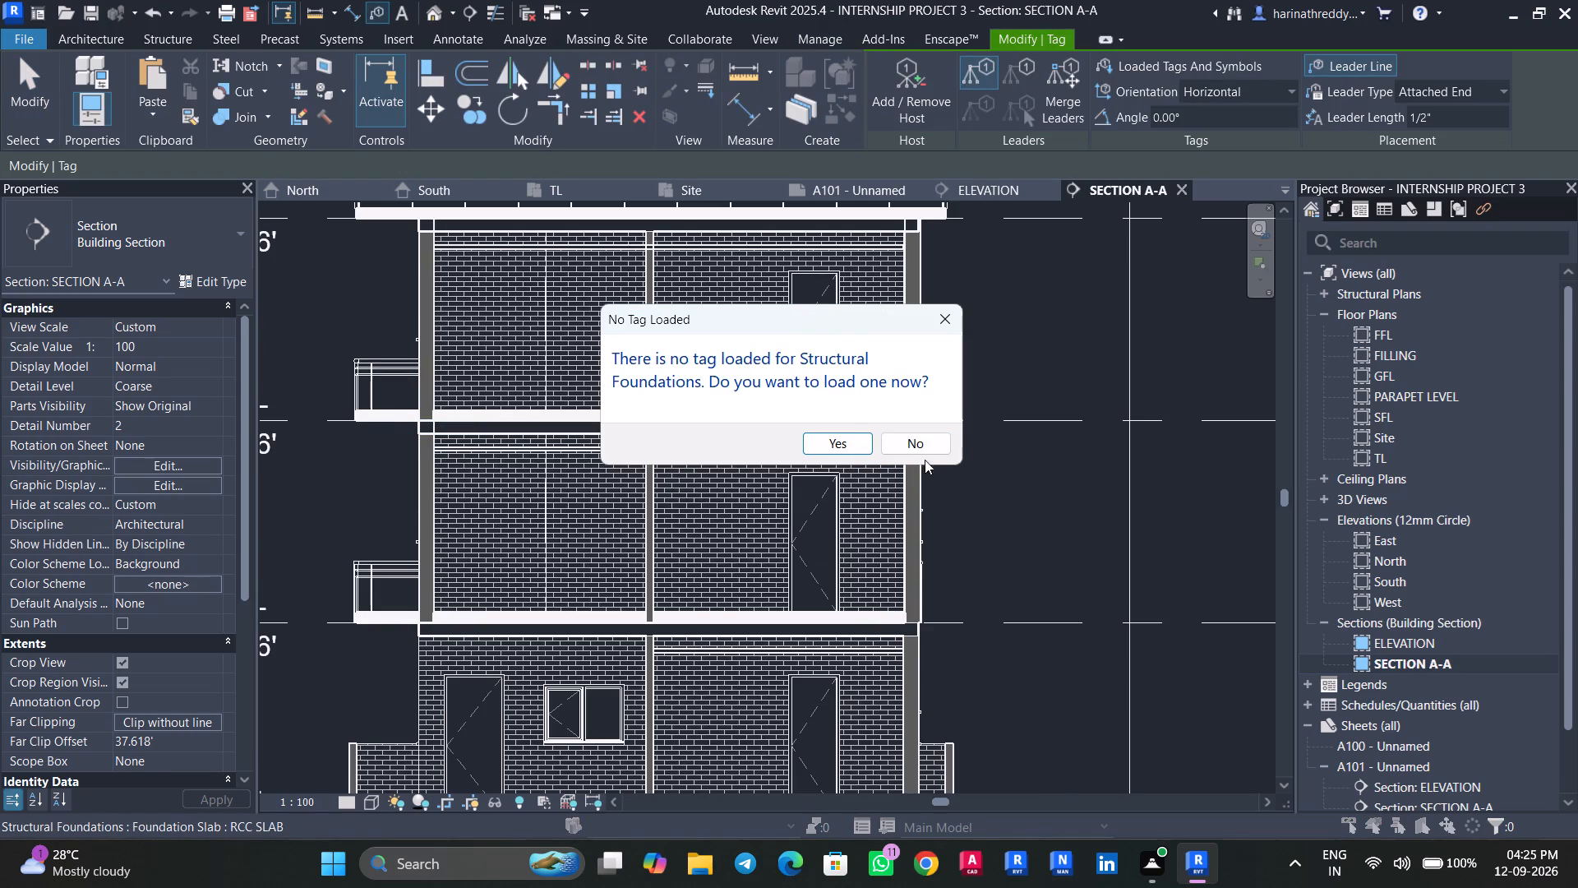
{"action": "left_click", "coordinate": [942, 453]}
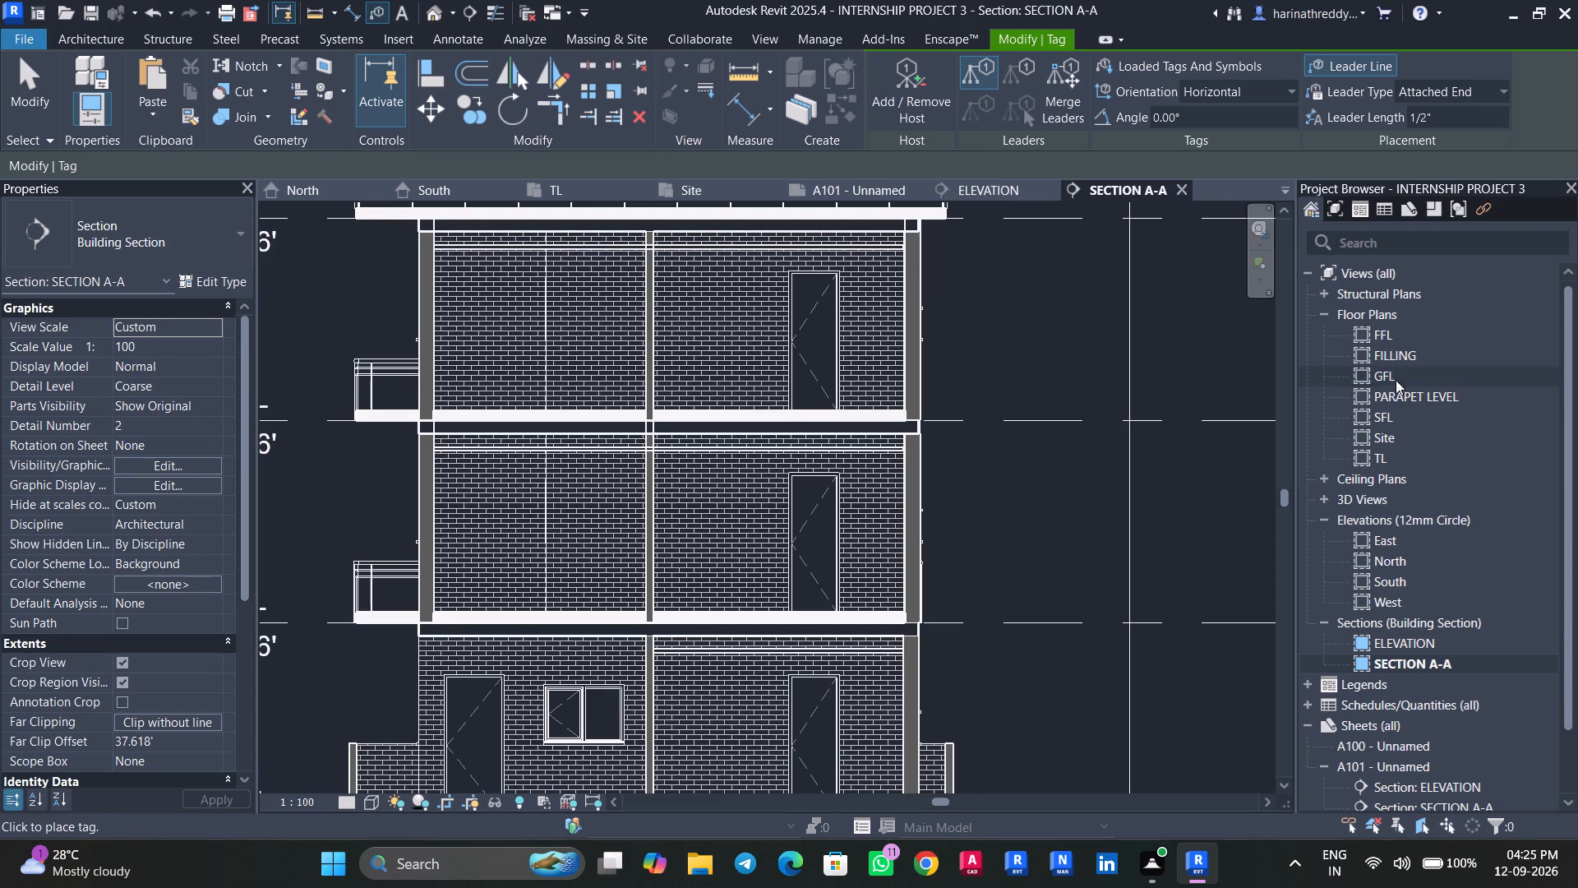
Review the slab, wall and height annotations of the SECTION-AA reference drawing in the FILLING floor plan.
{"action": "left_click", "coordinate": [1401, 336]}
{"action": "double_click", "coordinate": [1396, 352]}
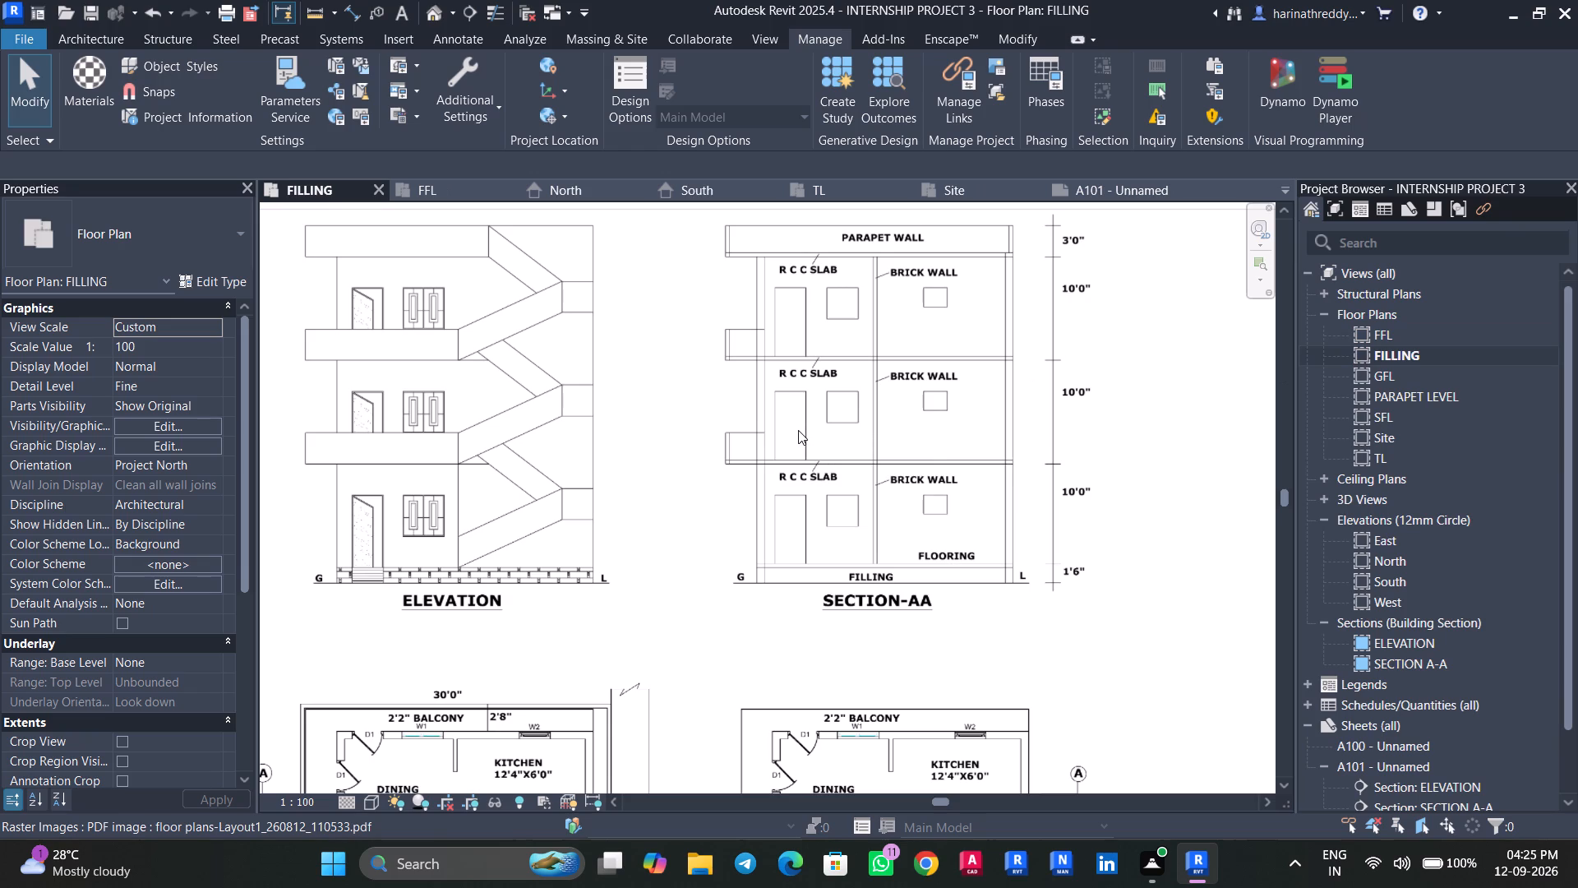
{"action": "scroll", "coordinate": [798, 430], "scroll_direction": "down", "scroll_amount": 1}
{"action": "scroll", "coordinate": [798, 430], "scroll_direction": "up", "scroll_amount": 2}
{"action": "scroll", "coordinate": [798, 430], "scroll_direction": "down", "scroll_amount": 3}
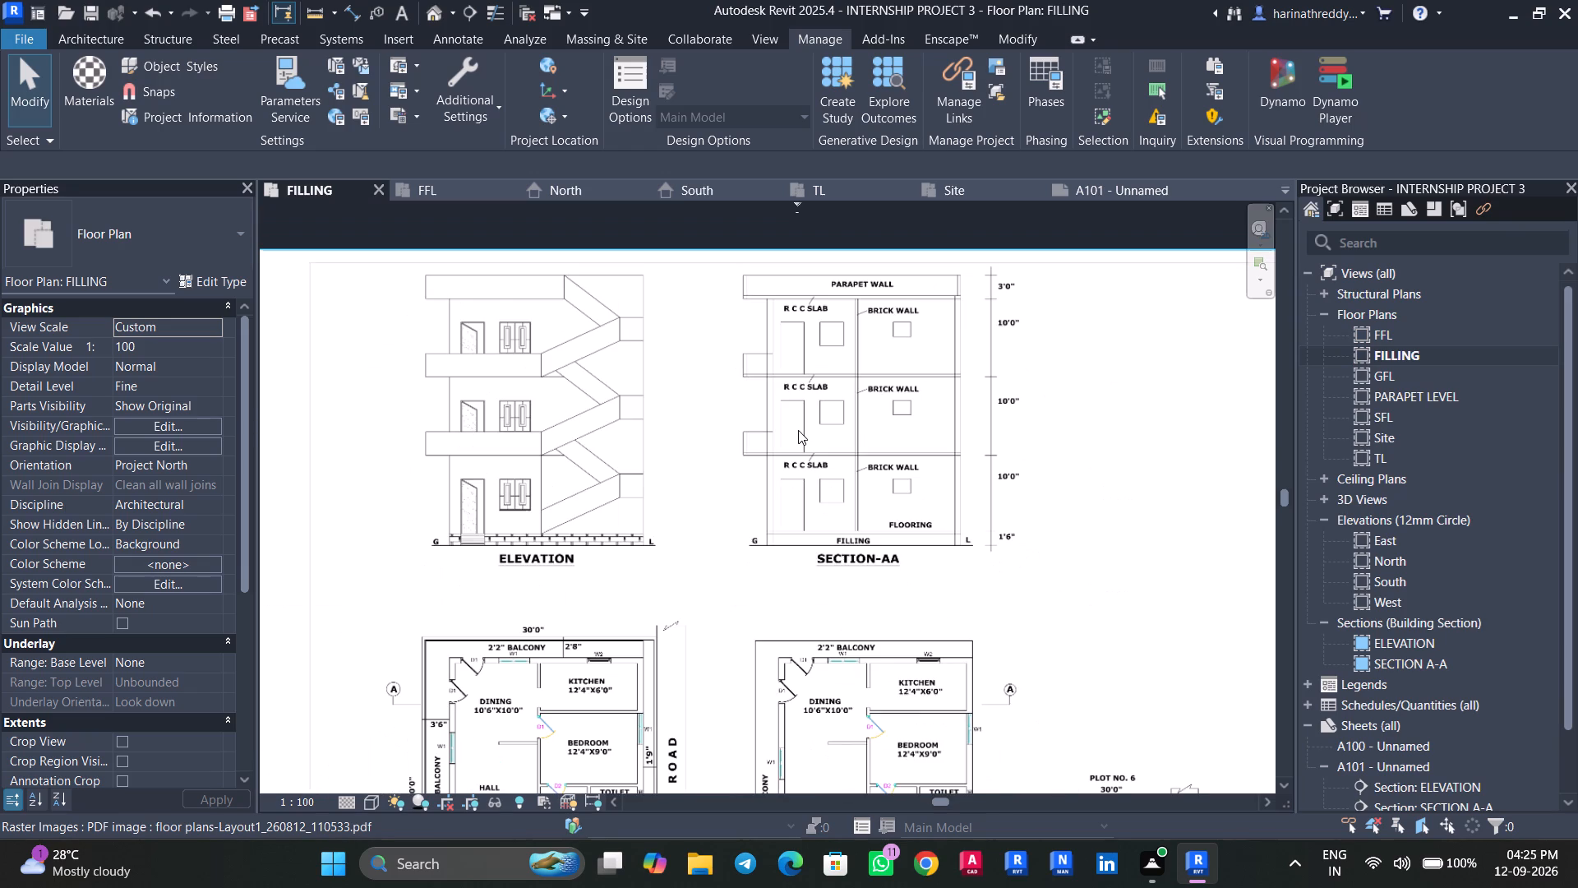
On sheet A101, nudge the SECTION A-A viewport right until its boundary meets the title block column.
{"action": "left_click", "coordinate": [1114, 187]}
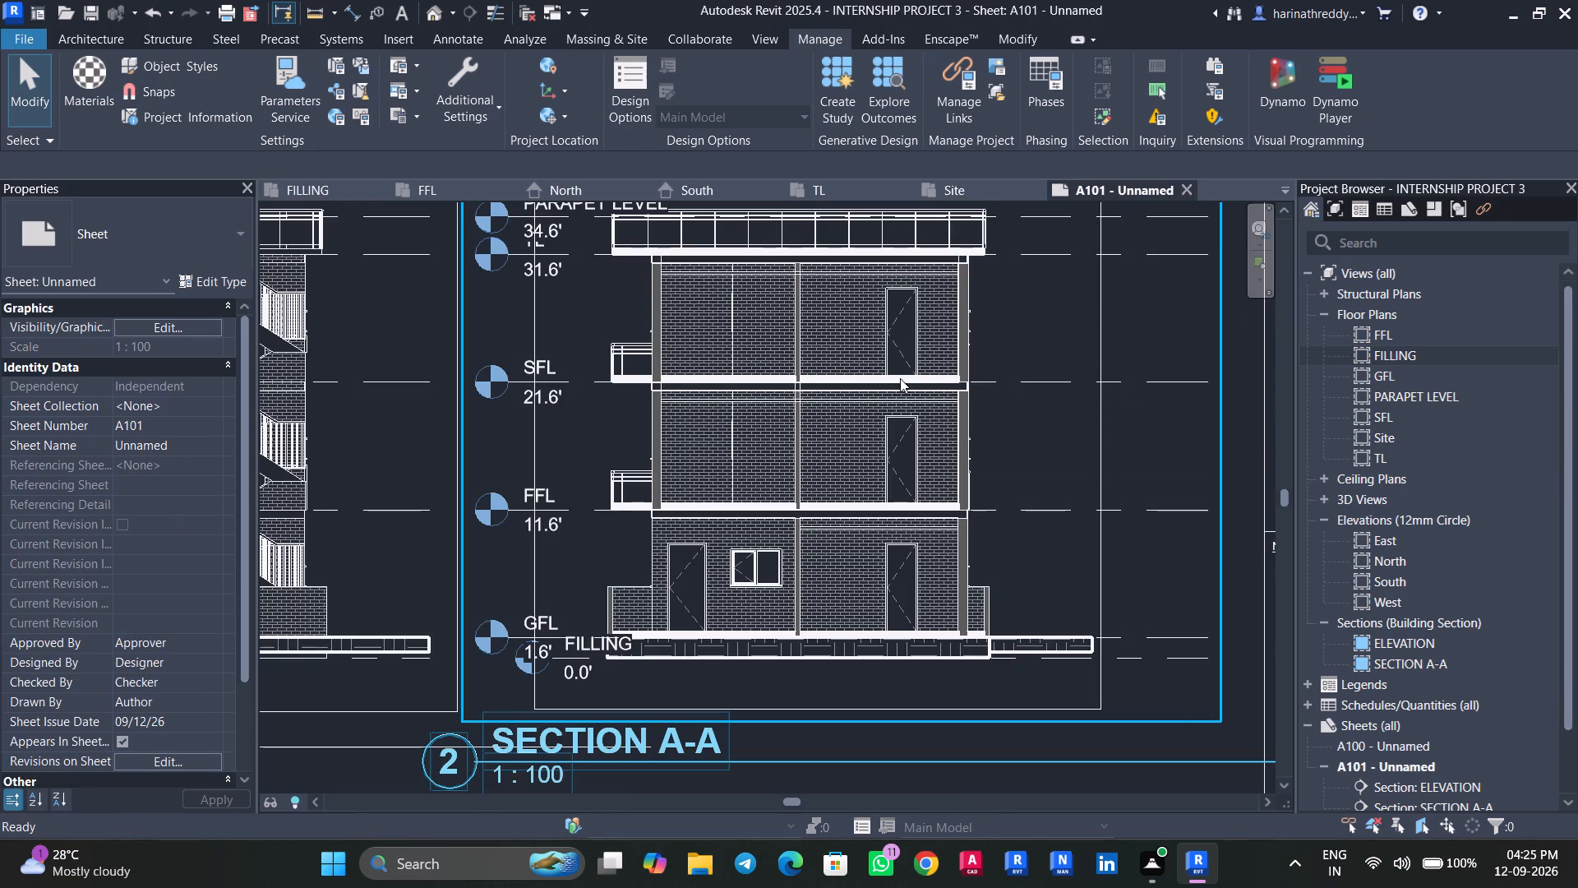
{"action": "scroll", "coordinate": [636, 505], "scroll_direction": "down", "scroll_amount": 3}
{"action": "left_click", "coordinate": [1013, 569]}
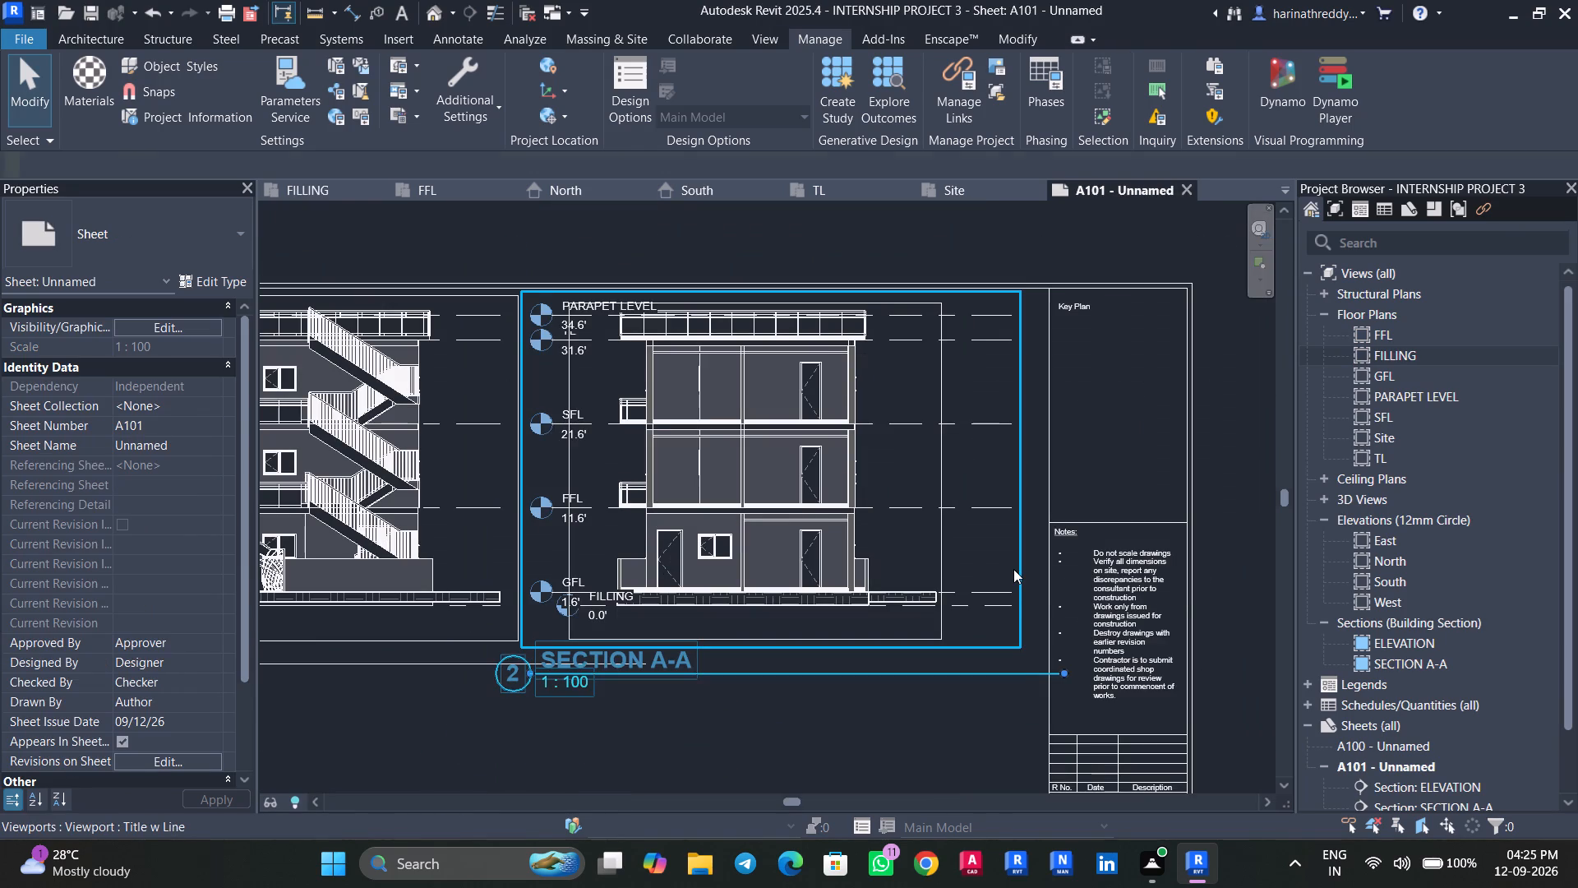
{"action": "key", "text": "Right"}
{"action": "key", "text": "Right"}
{"action": "key", "text": "Right"}
{"action": "key", "text": "Right"}
{"action": "key", "text": "Right"}
{"action": "key", "text": "Right"}
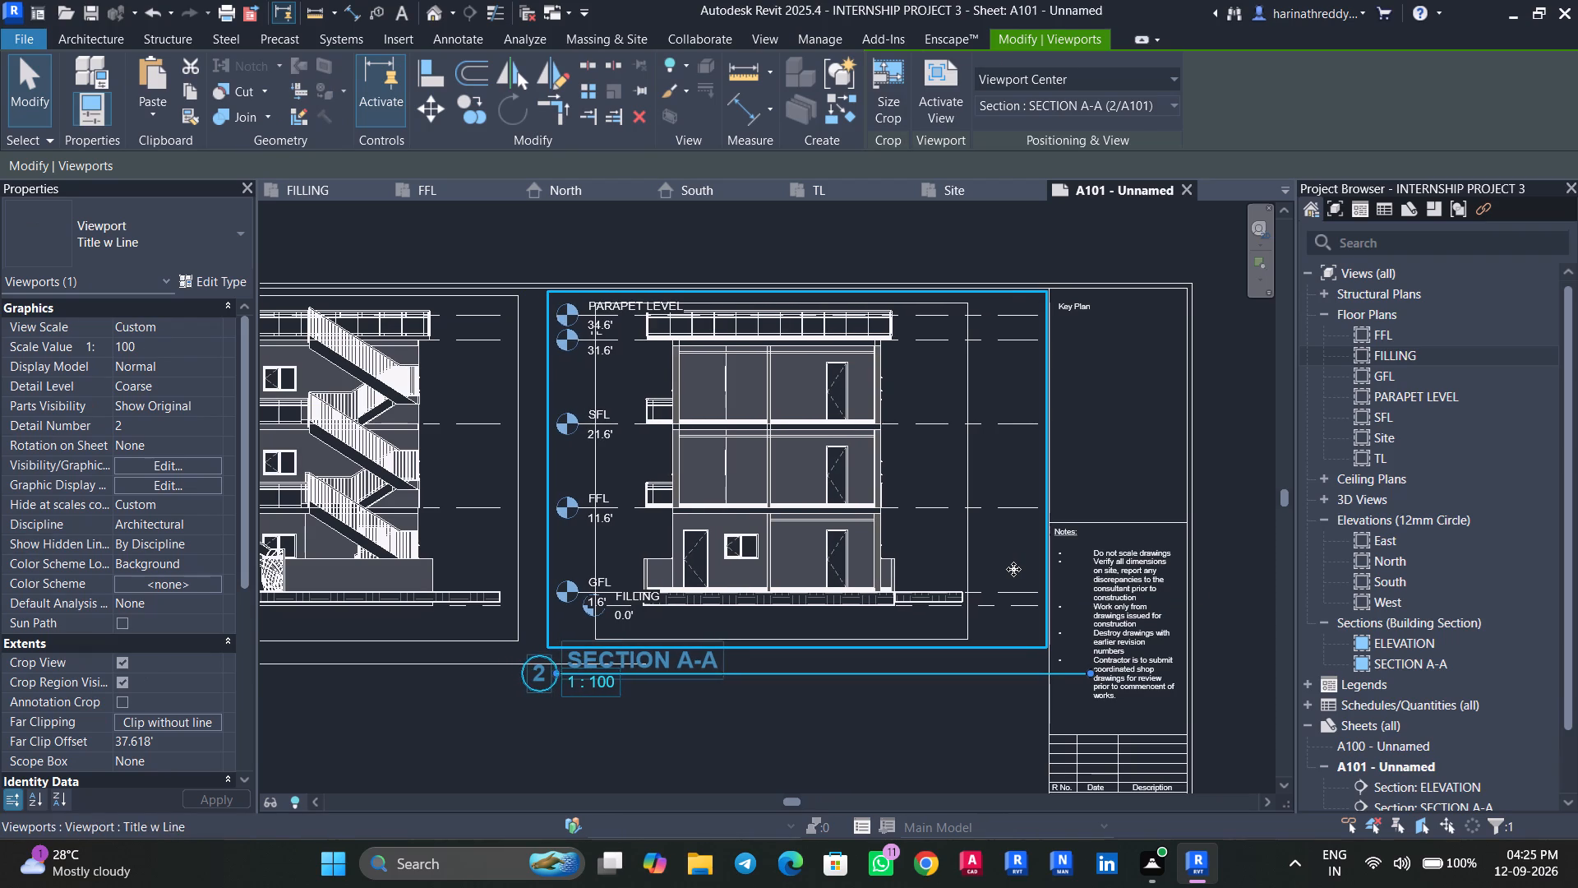
{"action": "key", "text": "Escape"}
{"action": "key", "text": "Escape"}
Examine the ELEVATION viewport's title and properties on sheet A101.
{"action": "scroll", "coordinate": [862, 723], "scroll_direction": "down", "scroll_amount": 4}
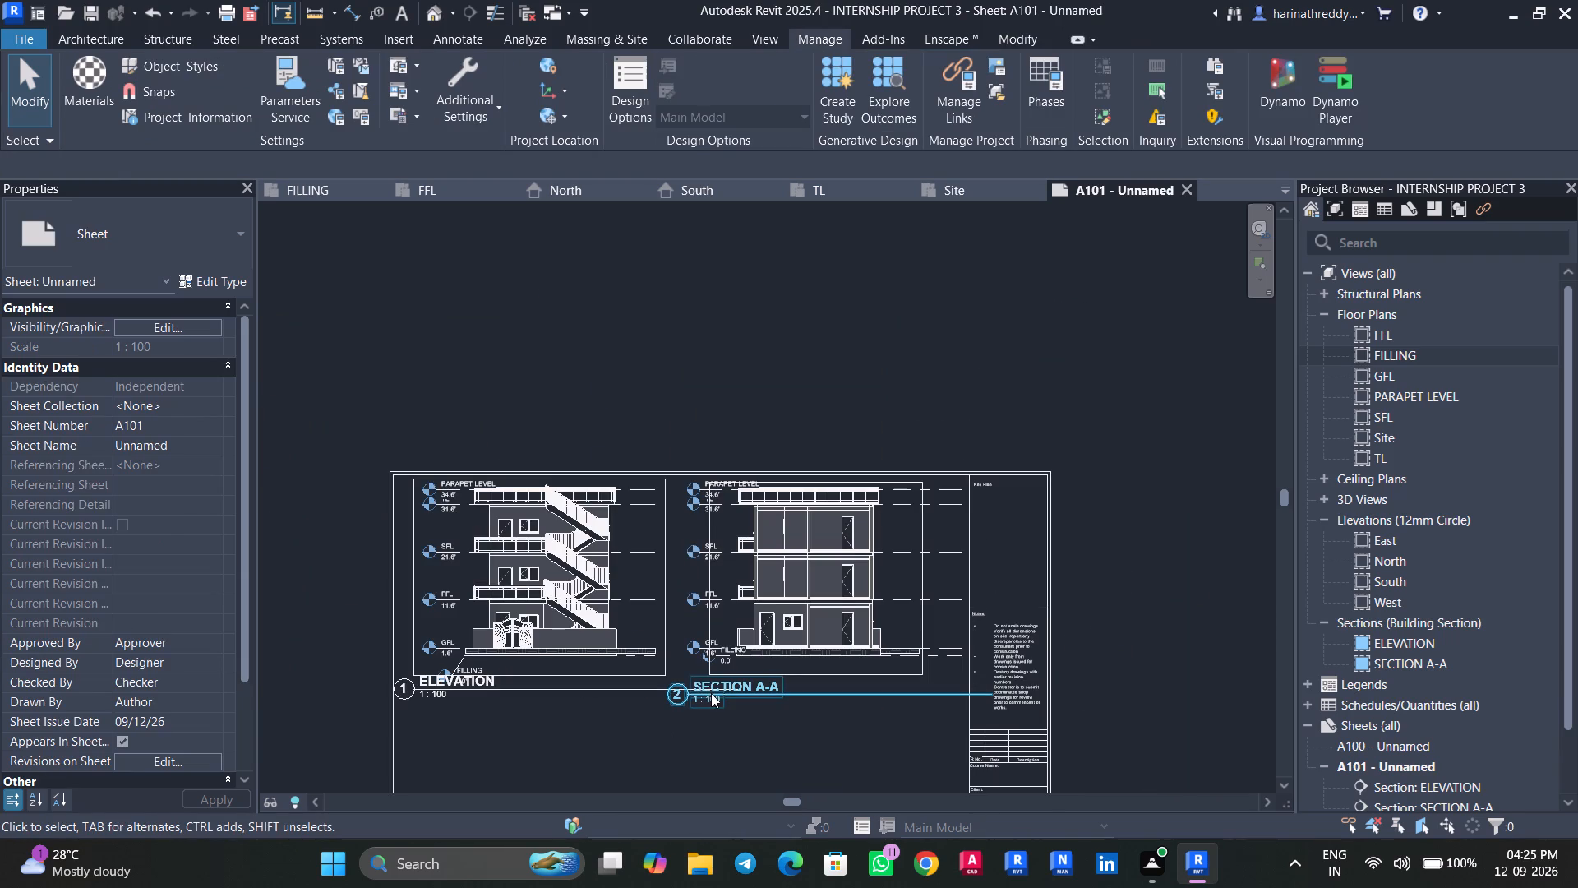
{"action": "left_click", "coordinate": [536, 677]}
{"action": "key", "text": "Escape"}
{"action": "left_click", "coordinate": [457, 688]}
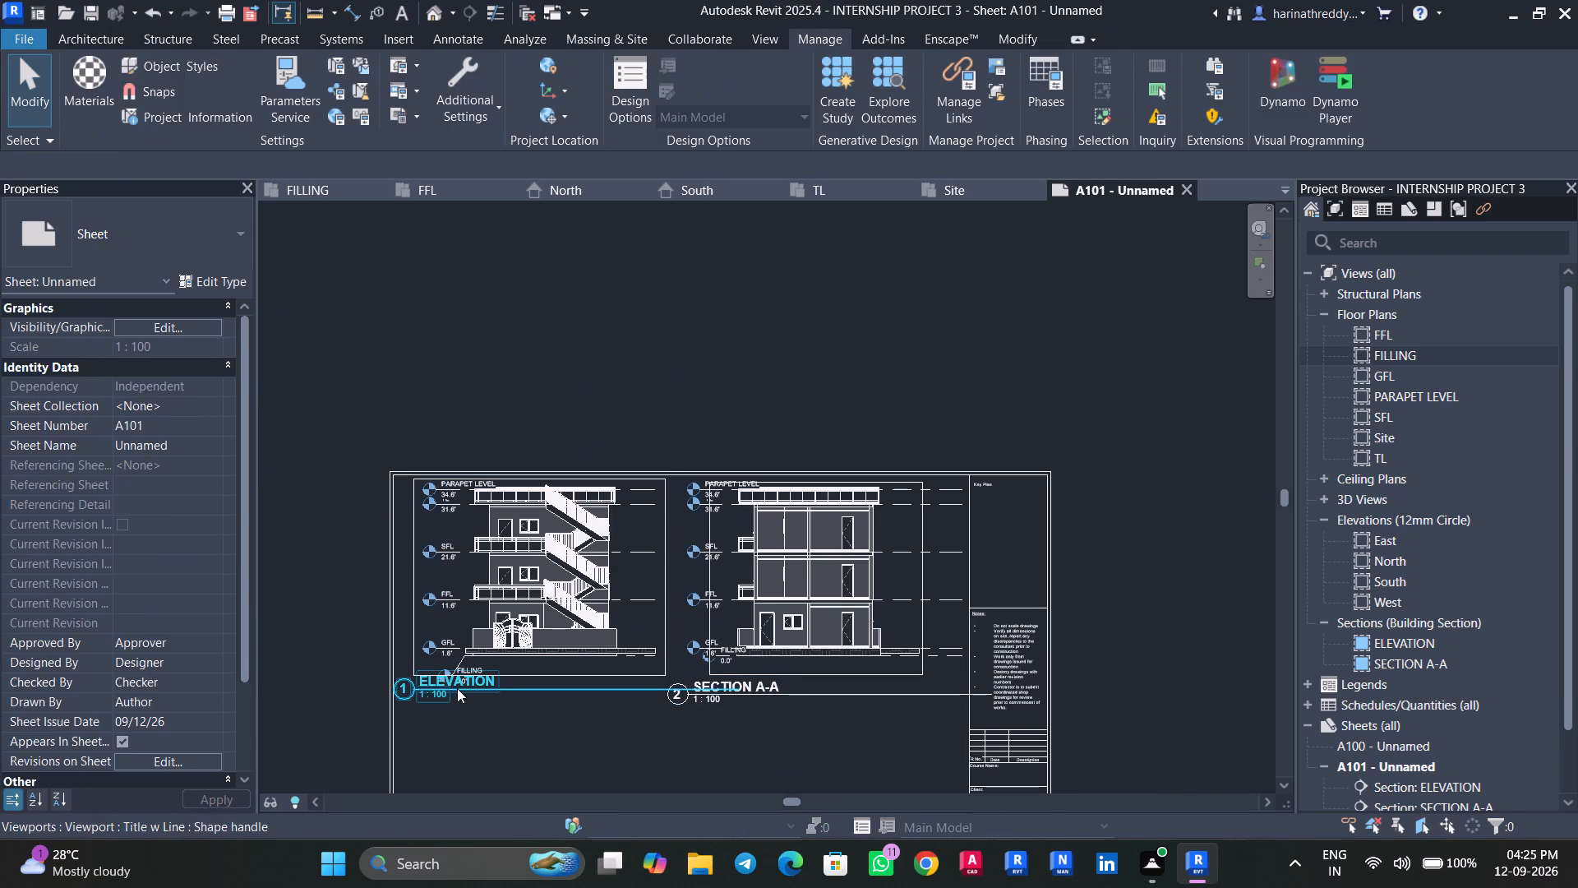
{"action": "left_click", "coordinate": [178, 249]}
{"action": "left_click", "coordinate": [179, 249]}
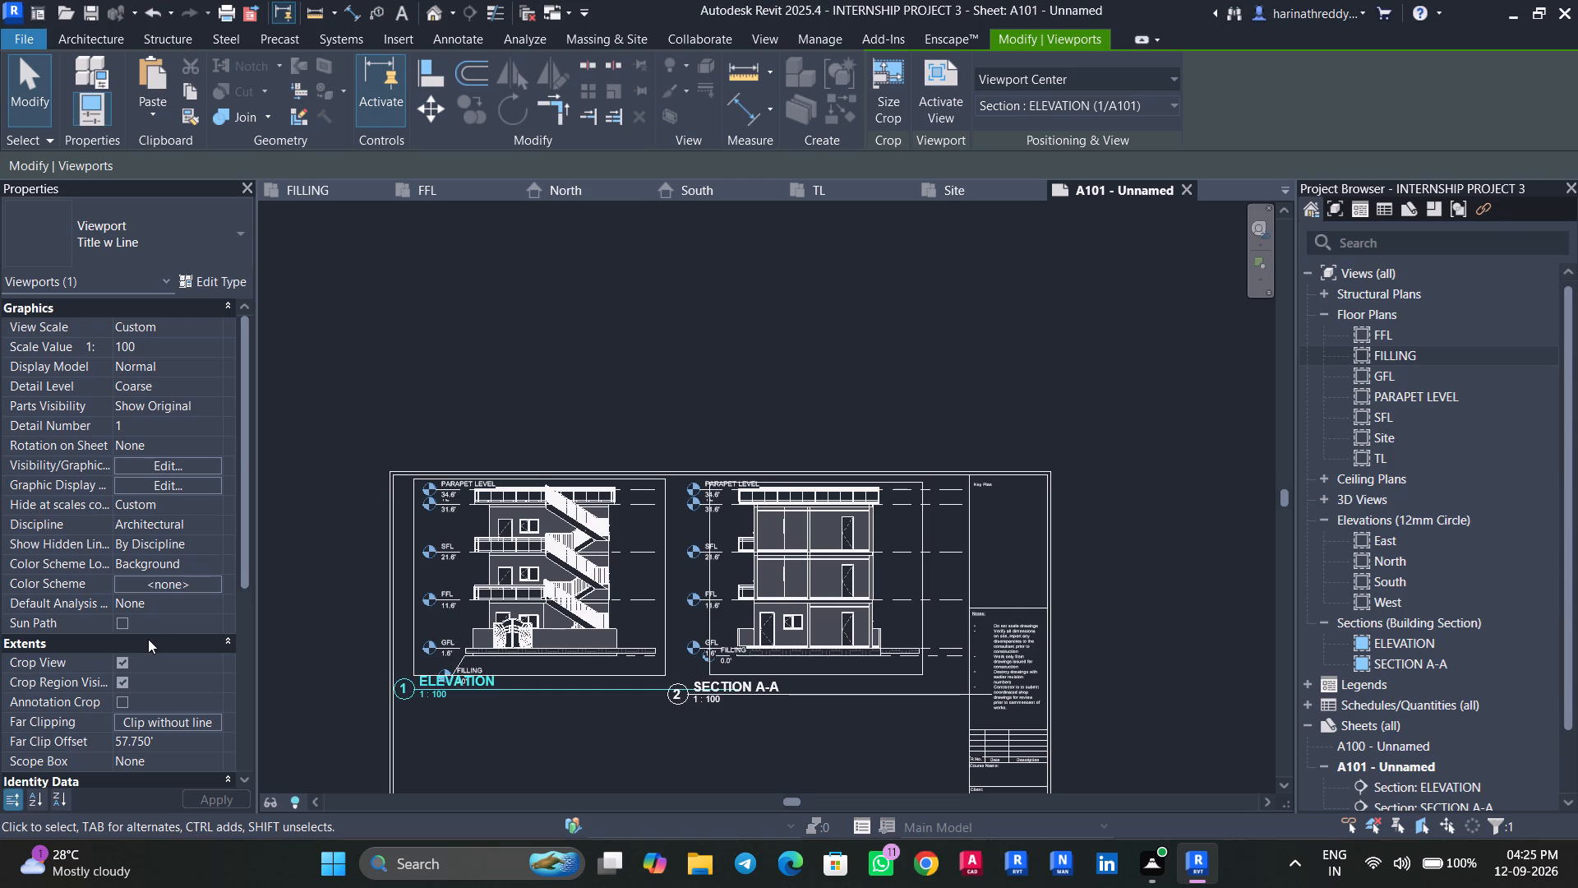
{"action": "scroll", "coordinate": [148, 639], "scroll_direction": "down", "scroll_amount": 4}
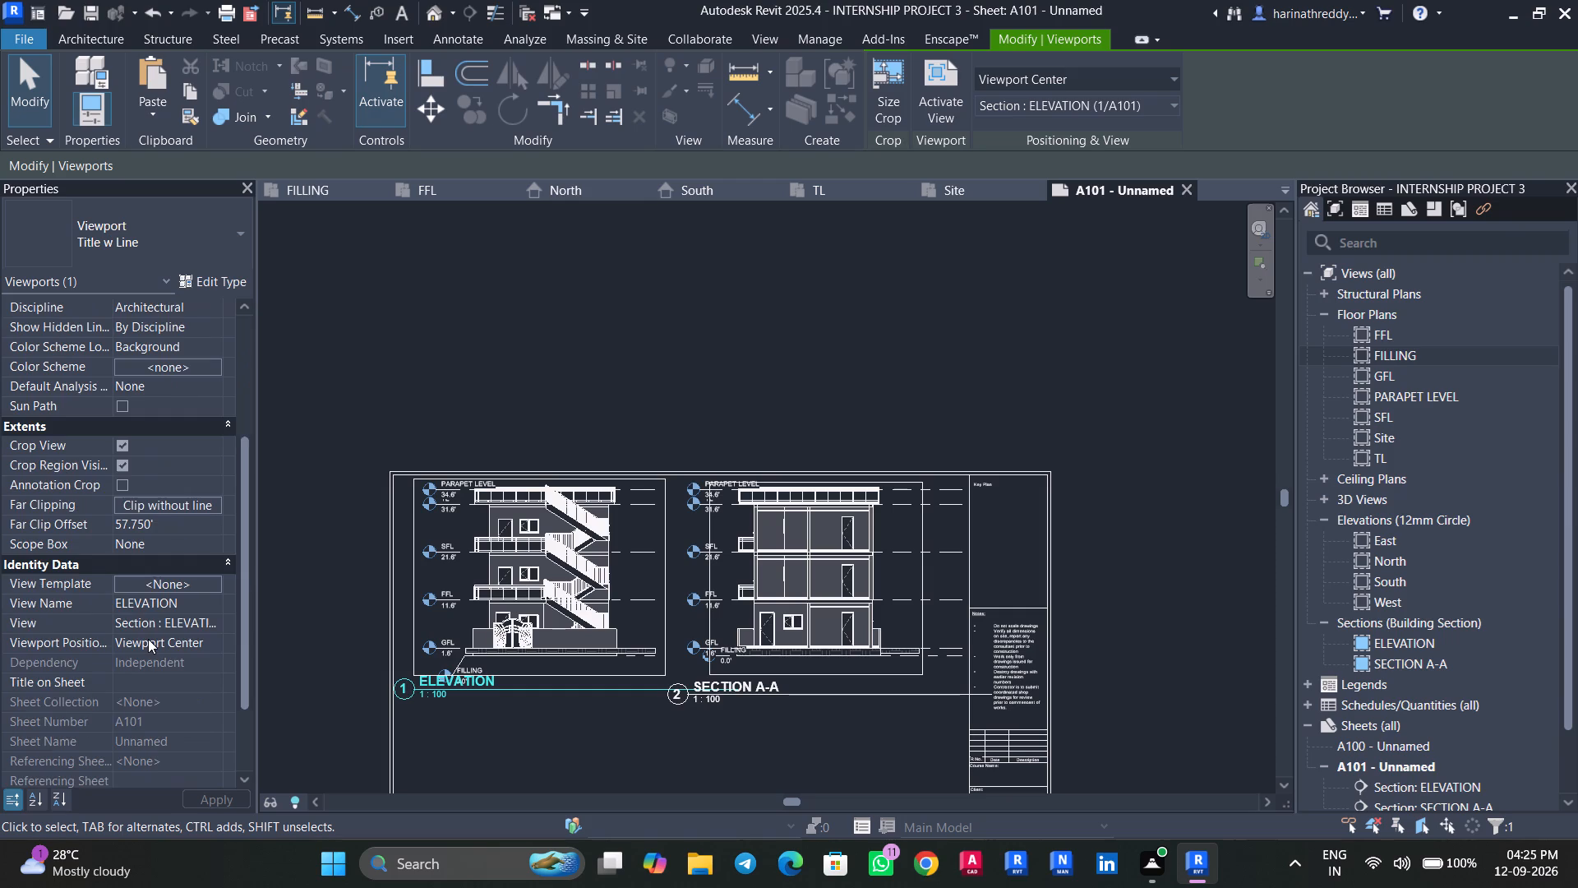
{"action": "scroll", "coordinate": [148, 639], "scroll_direction": "down", "scroll_amount": 4}
{"action": "key", "text": "Escape"}
{"action": "key", "text": "Escape"}
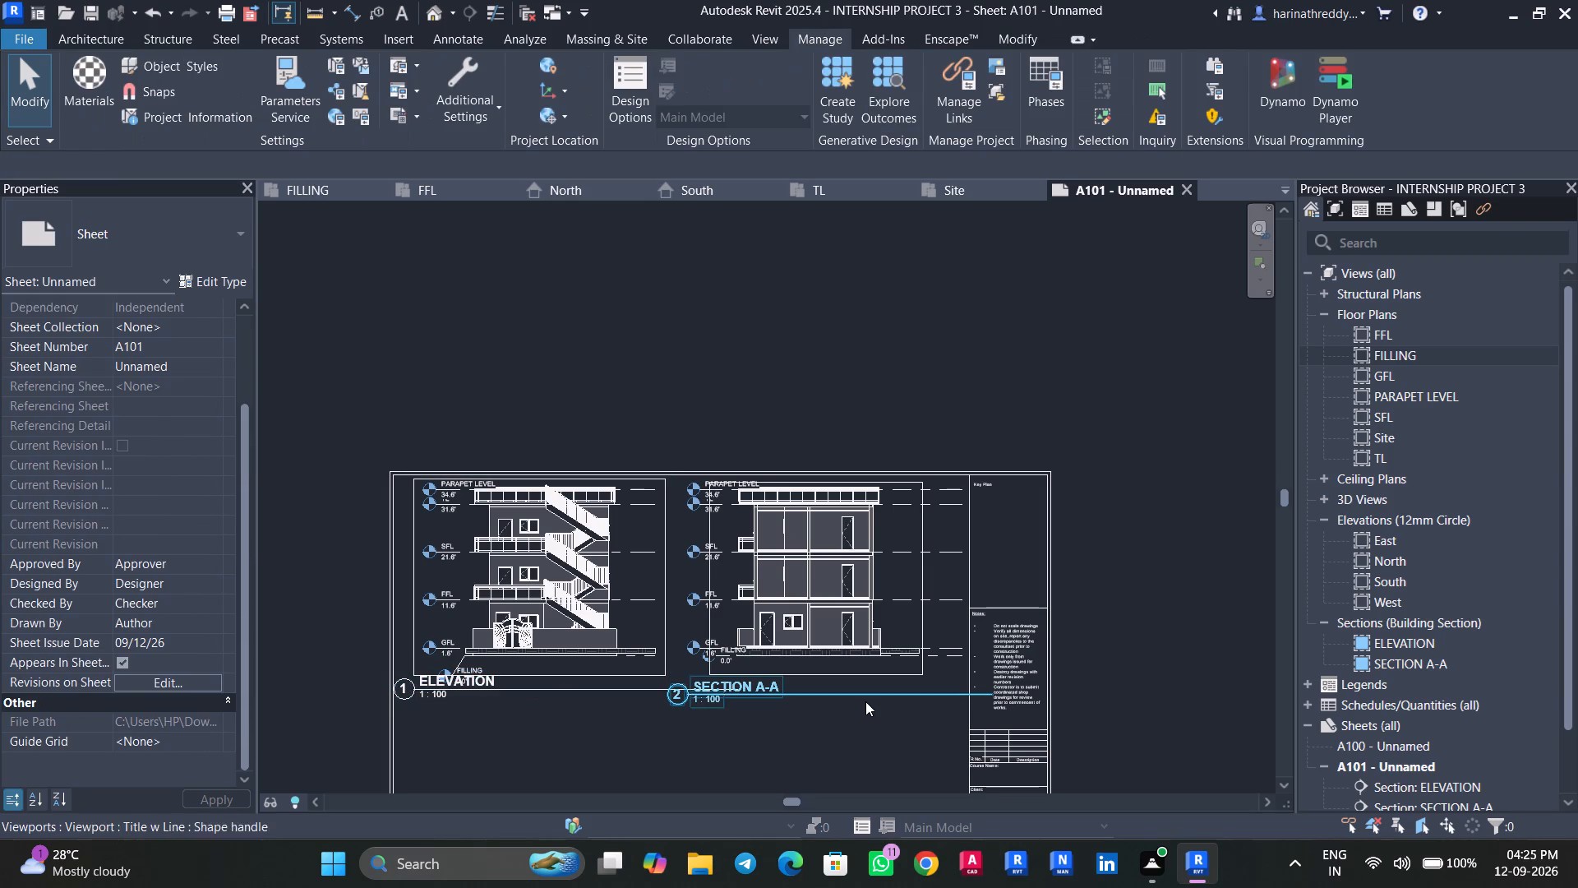
Examine the SECTION A-A viewport's title and its extension line beside the title block on sheet A101.
{"action": "key", "text": "Escape"}
{"action": "left_click", "coordinate": [856, 696]}
{"action": "scroll", "coordinate": [856, 695], "scroll_direction": "up", "scroll_amount": 3}
{"action": "key", "text": "Escape"}
{"action": "left_click", "coordinate": [975, 692]}
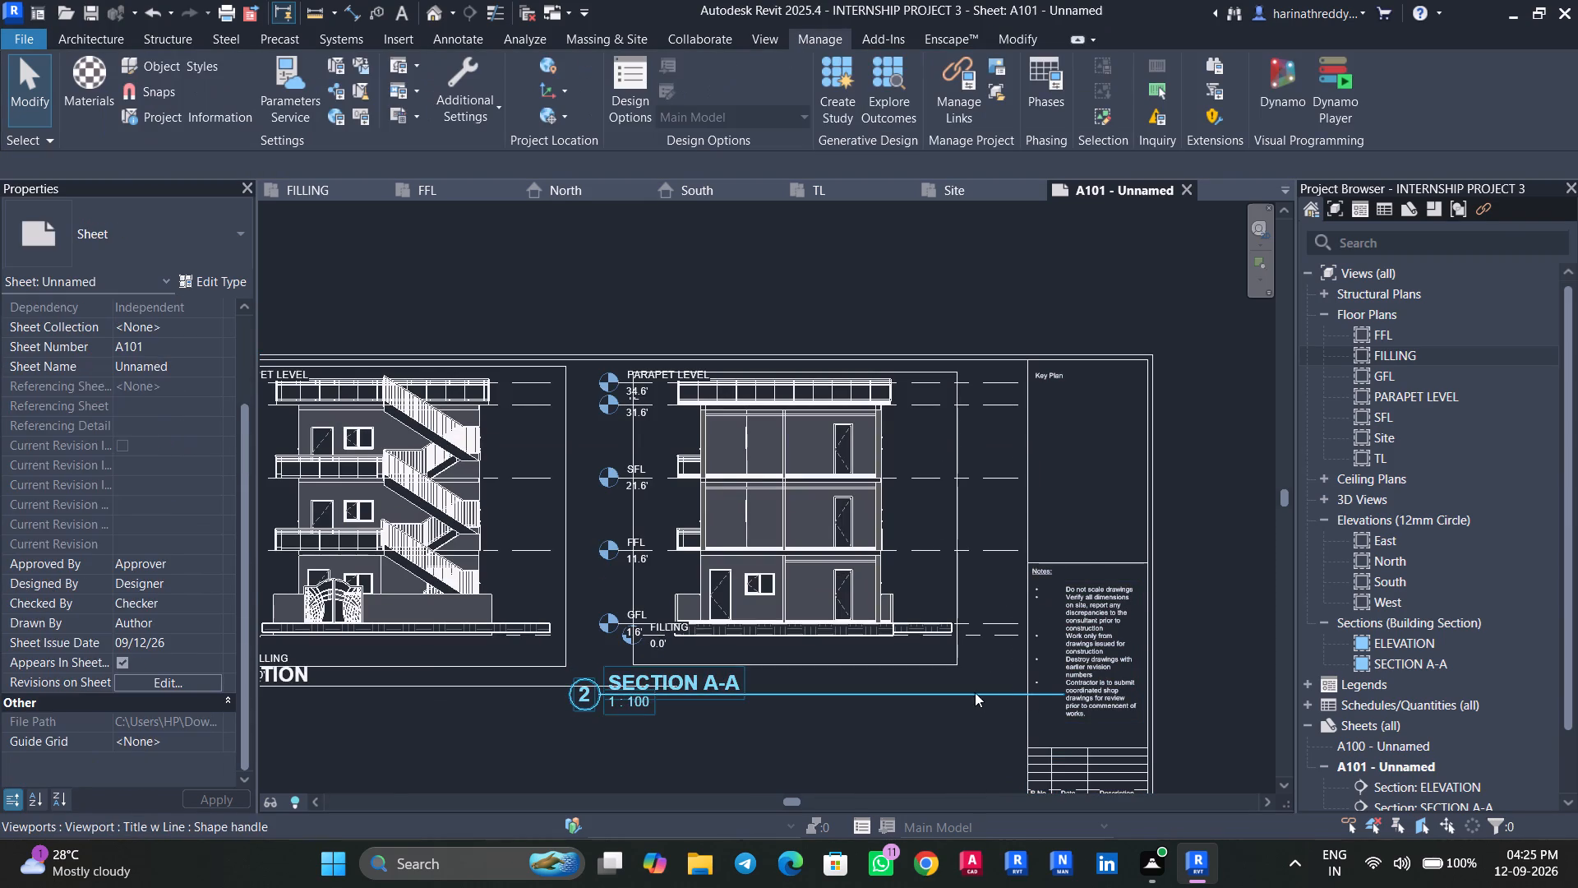
{"action": "scroll", "coordinate": [1057, 696], "scroll_direction": "up", "scroll_amount": 4}
{"action": "key", "text": "Escape"}
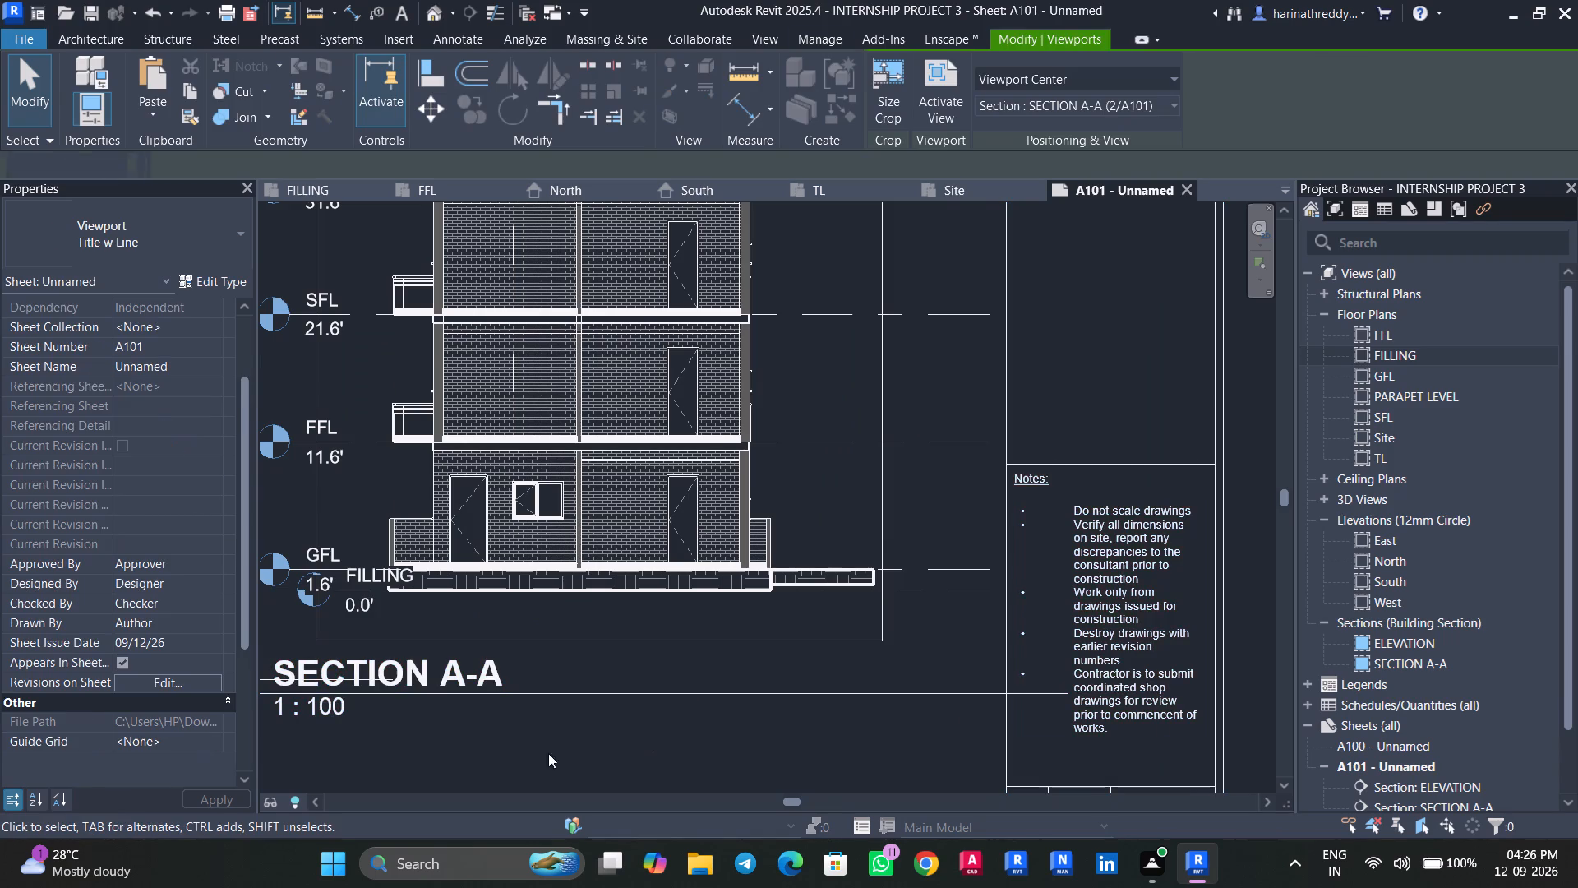
{"action": "scroll", "coordinate": [450, 752], "scroll_direction": "down", "scroll_amount": 6}
{"action": "middle_click_drag", "start_coordinate": [417, 769], "coordinate": [639, 738]}
{"action": "scroll", "coordinate": [828, 495], "scroll_direction": "up", "scroll_amount": 2}
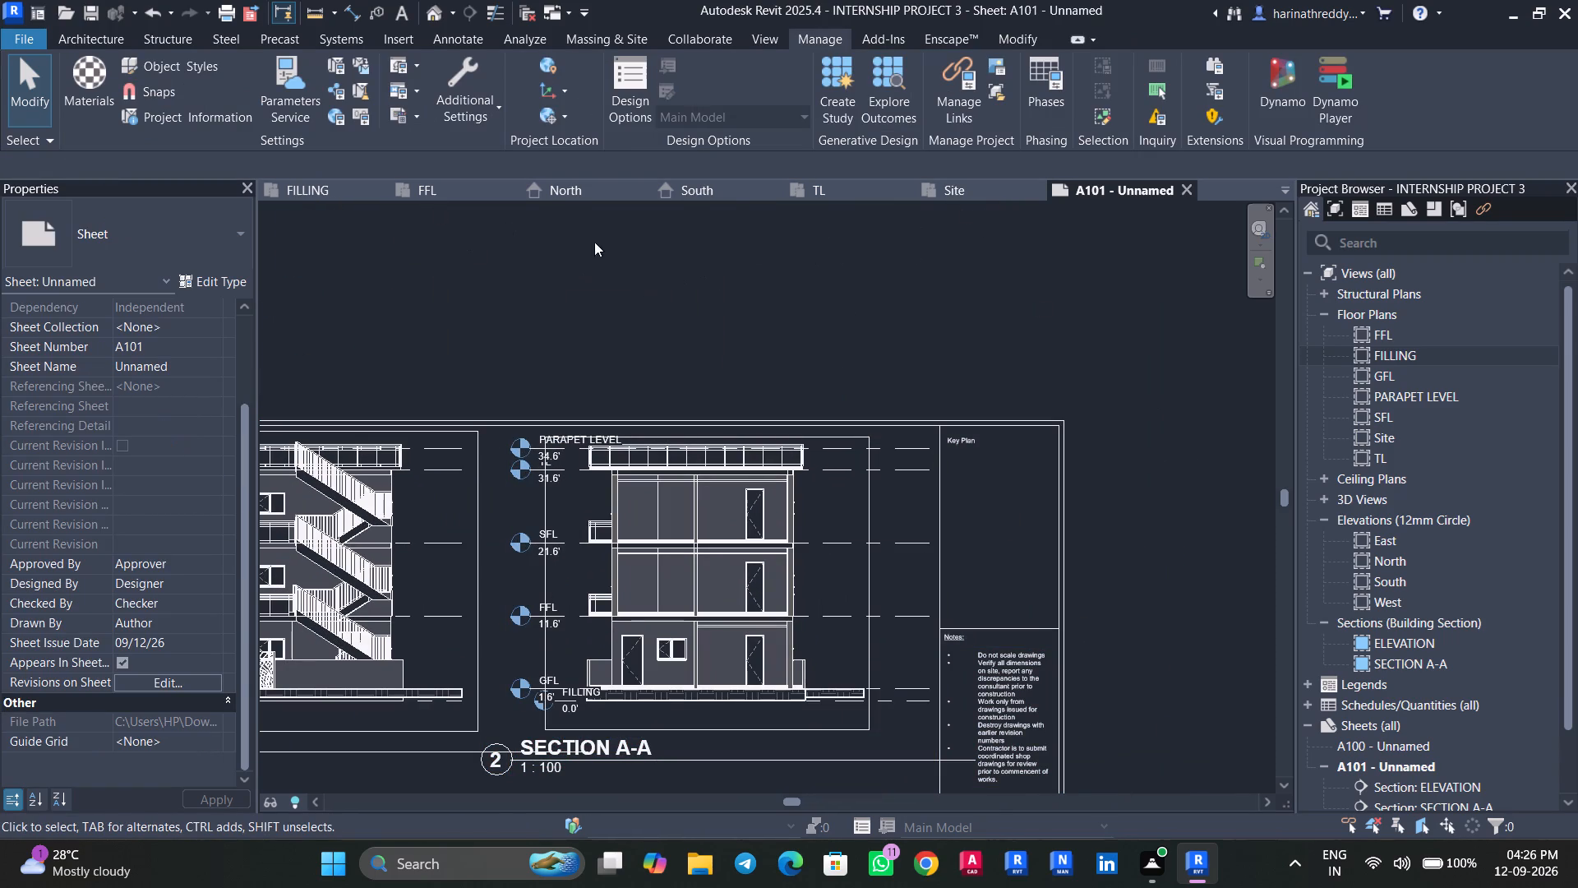
Try tagging in the SECTION A-A view and check the SECTION-AA reference annotations in the FILLING floor plan.
{"action": "double_click", "coordinate": [1391, 654]}
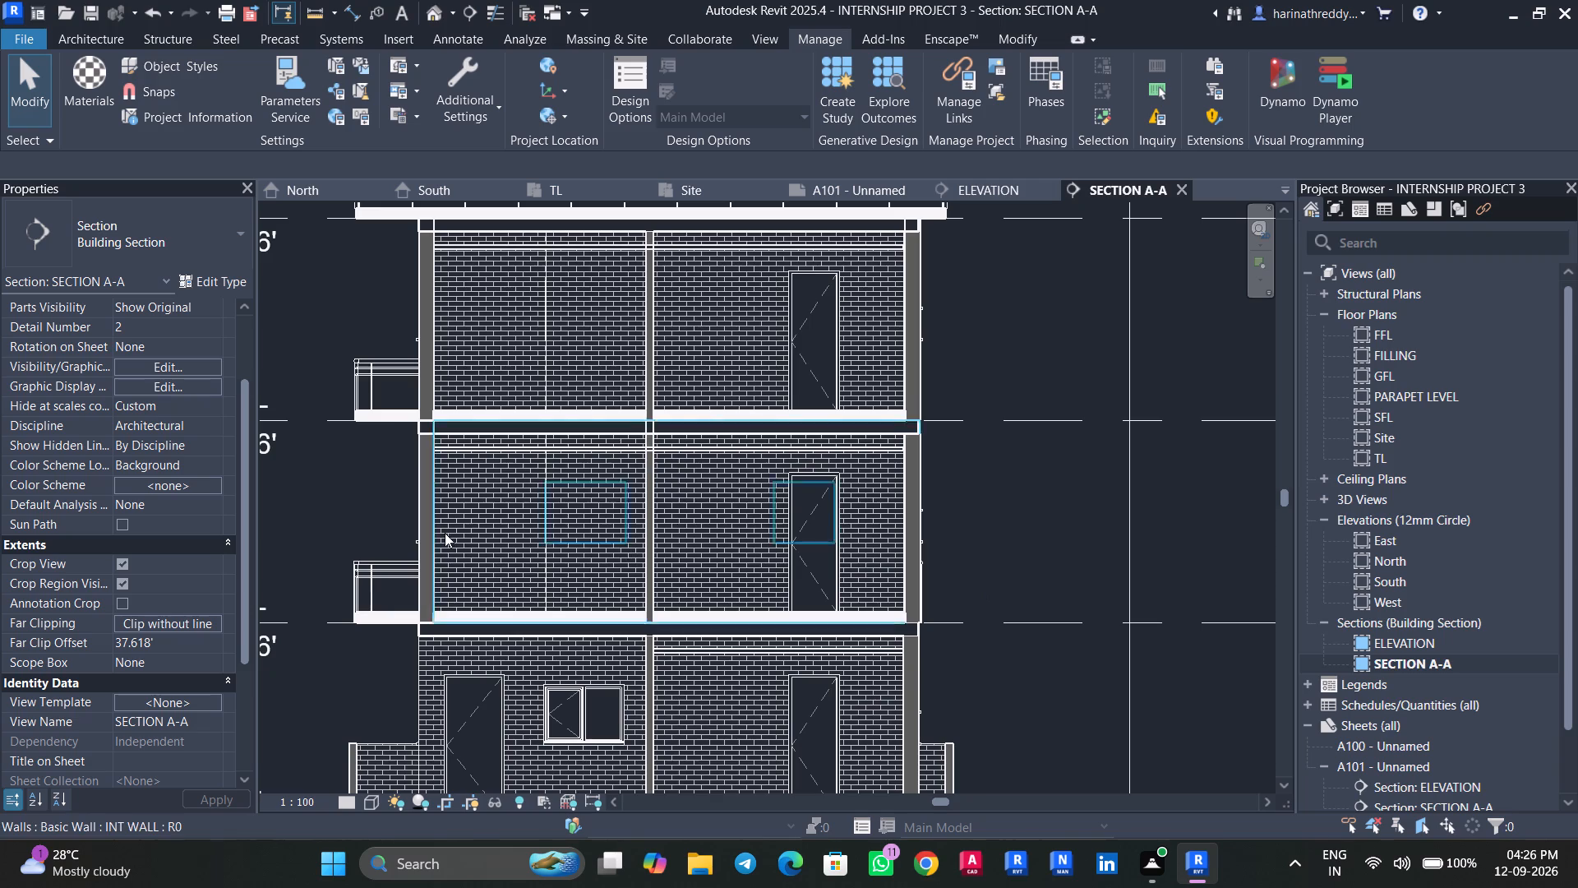
{"action": "type", "text": "TG"}
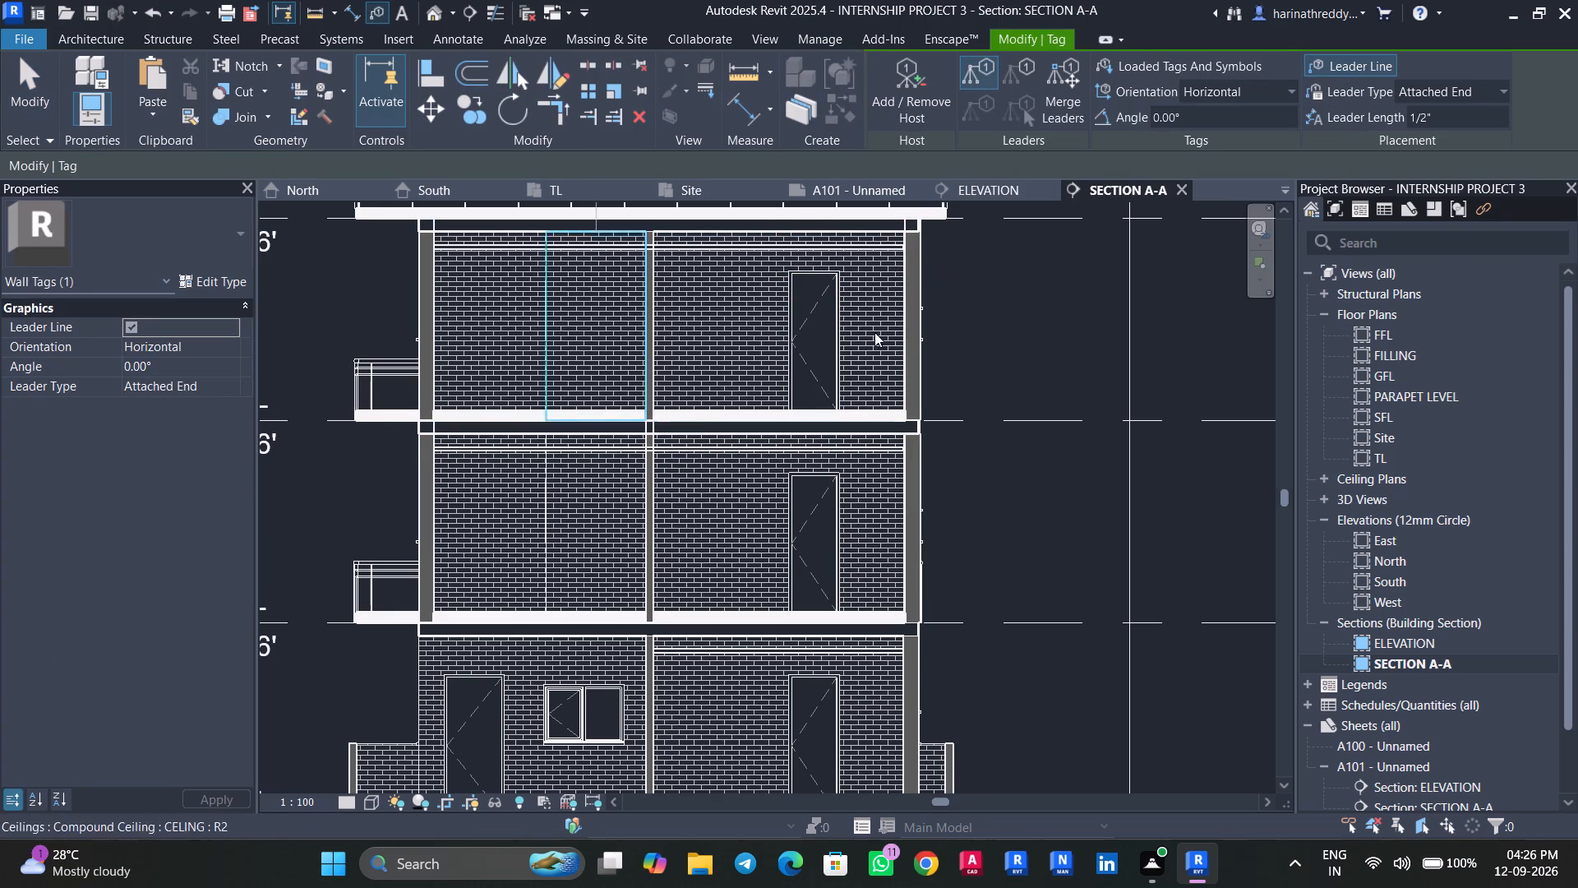
{"action": "double_click", "coordinate": [1419, 356]}
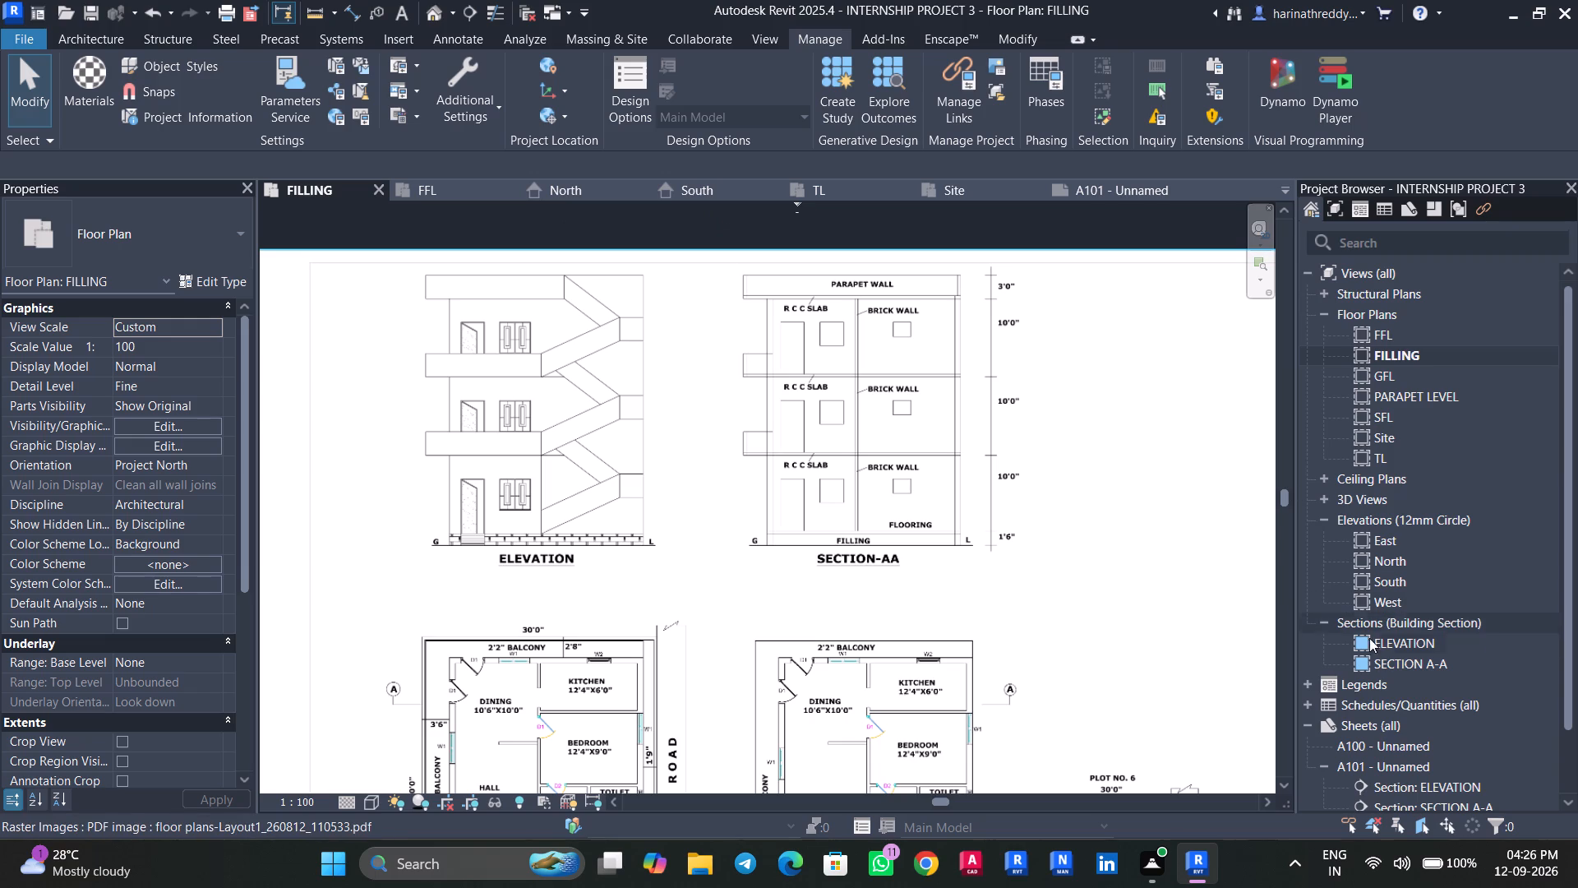
In the SECTION A-A view, place a 3.5mm Arial text note reading PARAPET WALL over the roof railing.
{"action": "double_click", "coordinate": [1391, 659]}
{"action": "scroll", "coordinate": [1022, 393], "scroll_direction": "down", "scroll_amount": 2}
{"action": "middle_click_drag", "start_coordinate": [1022, 393], "coordinate": [1035, 552]}
{"action": "scroll", "coordinate": [1022, 393], "scroll_direction": "up", "scroll_amount": 1}
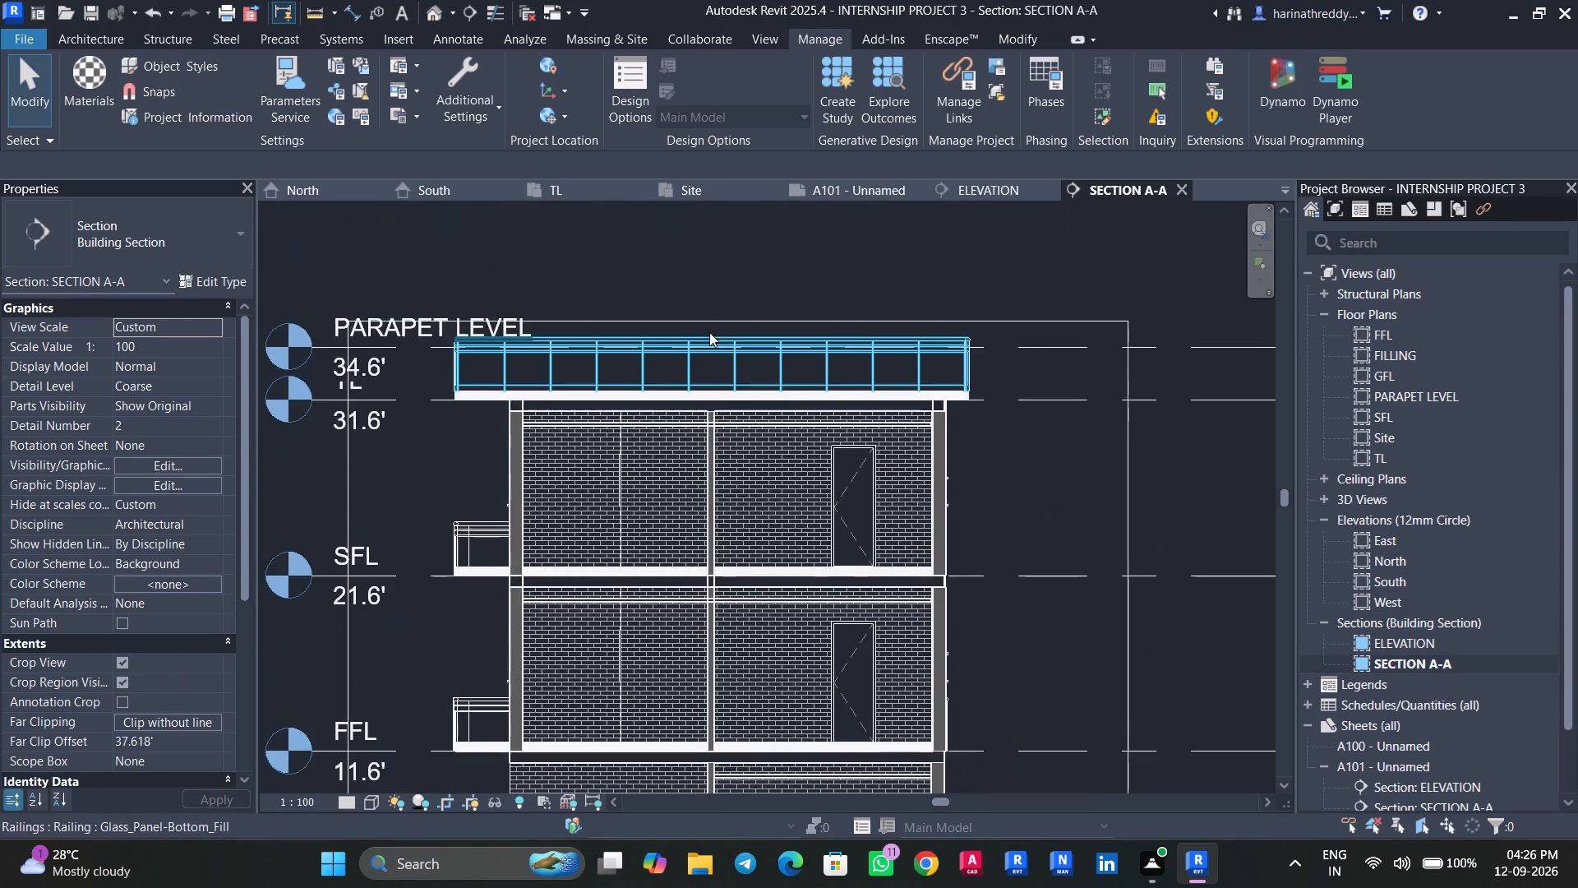
{"action": "scroll", "coordinate": [709, 344], "scroll_direction": "up", "scroll_amount": 5}
{"action": "key", "text": "Escape"}
{"action": "key", "text": "t"}
{"action": "key", "text": "t"}
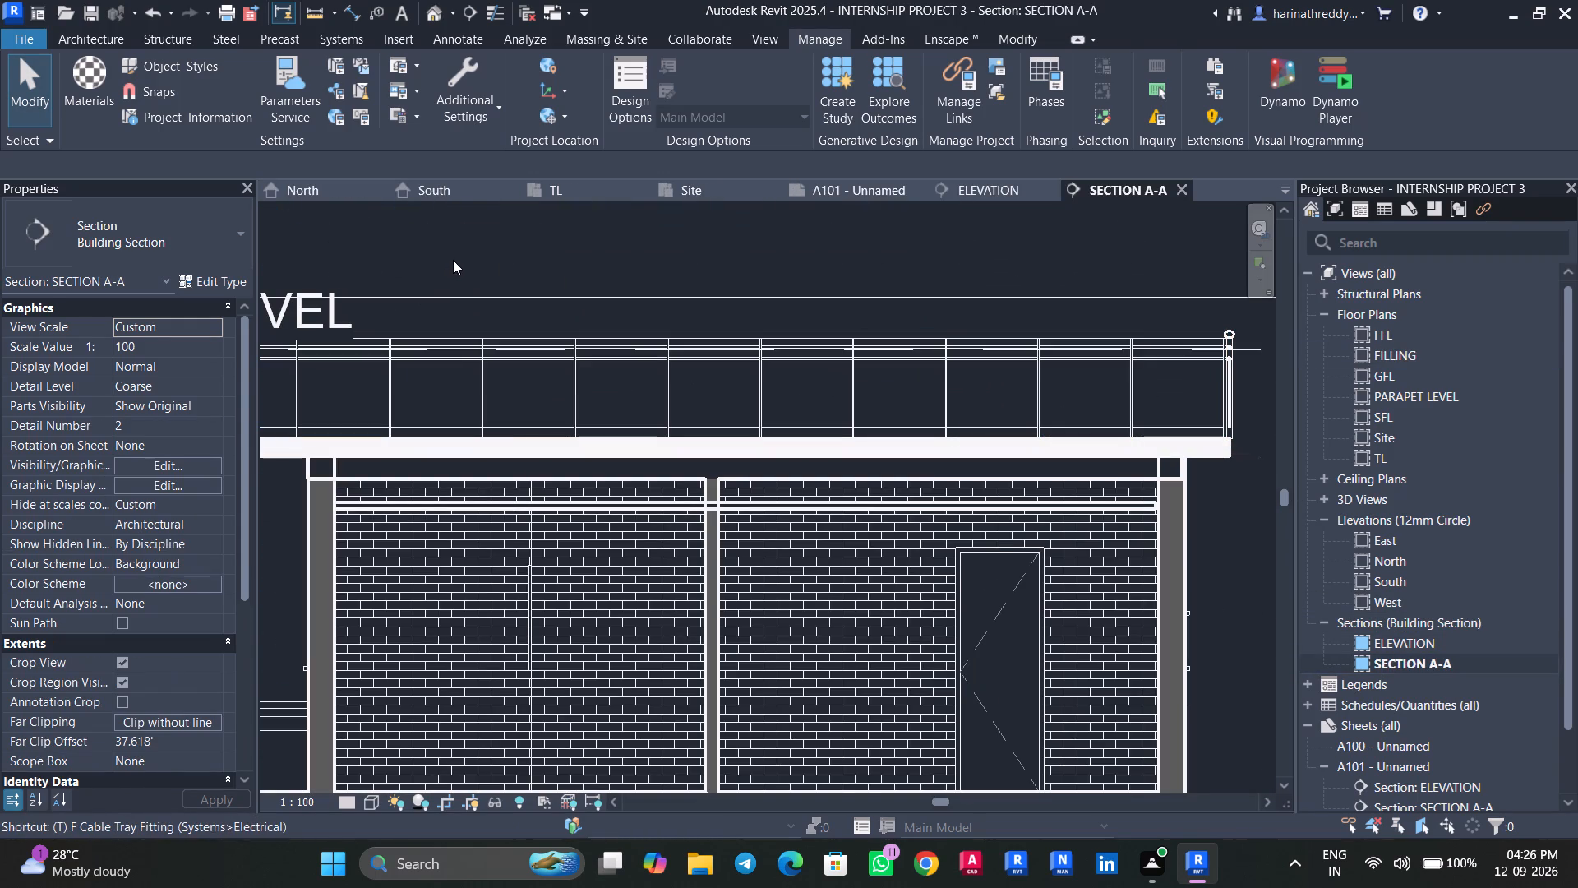
{"action": "key", "text": "x"}
{"action": "key", "text": "Escape"}
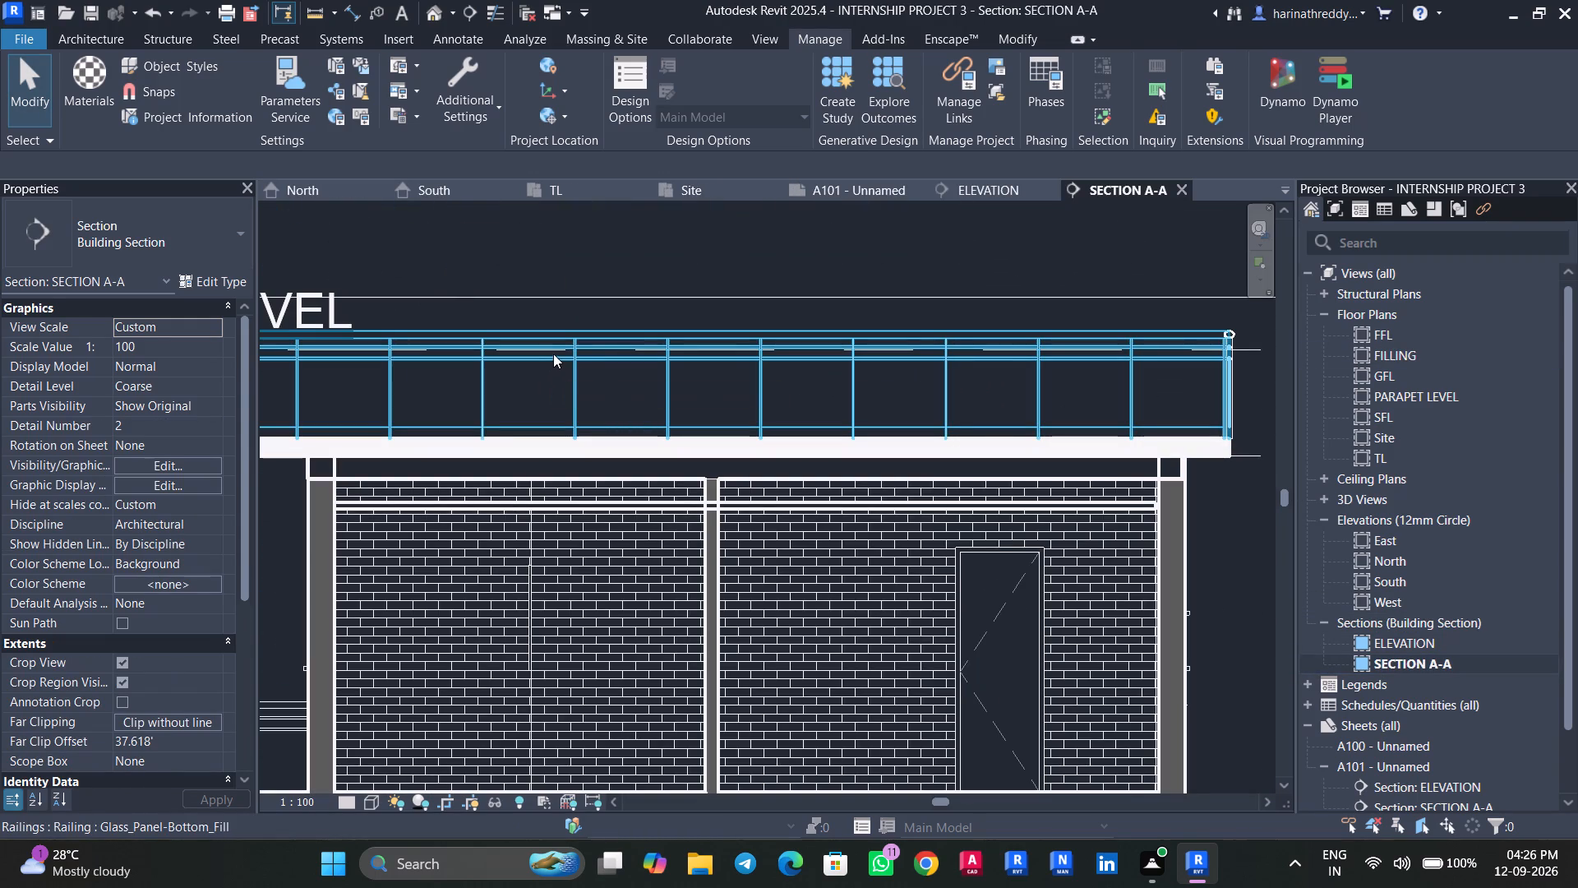
{"action": "key", "text": "t"}
{"action": "key", "text": "x"}
{"action": "left_click", "coordinate": [538, 371]}
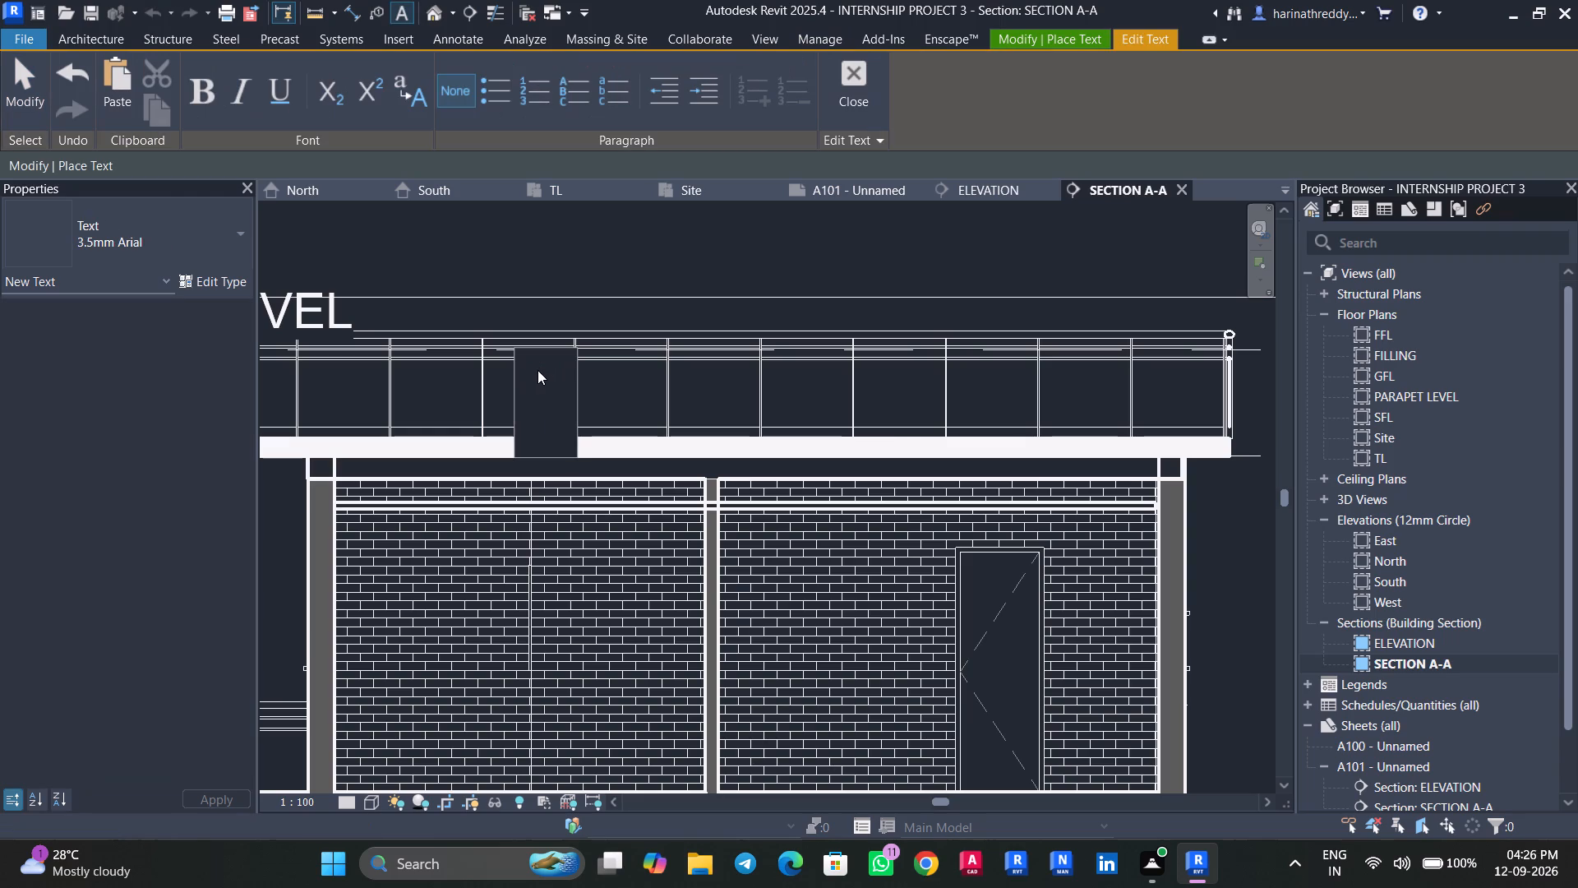
{"action": "type", "text": "PAP"}
{"action": "key", "text": "BackSpace"}
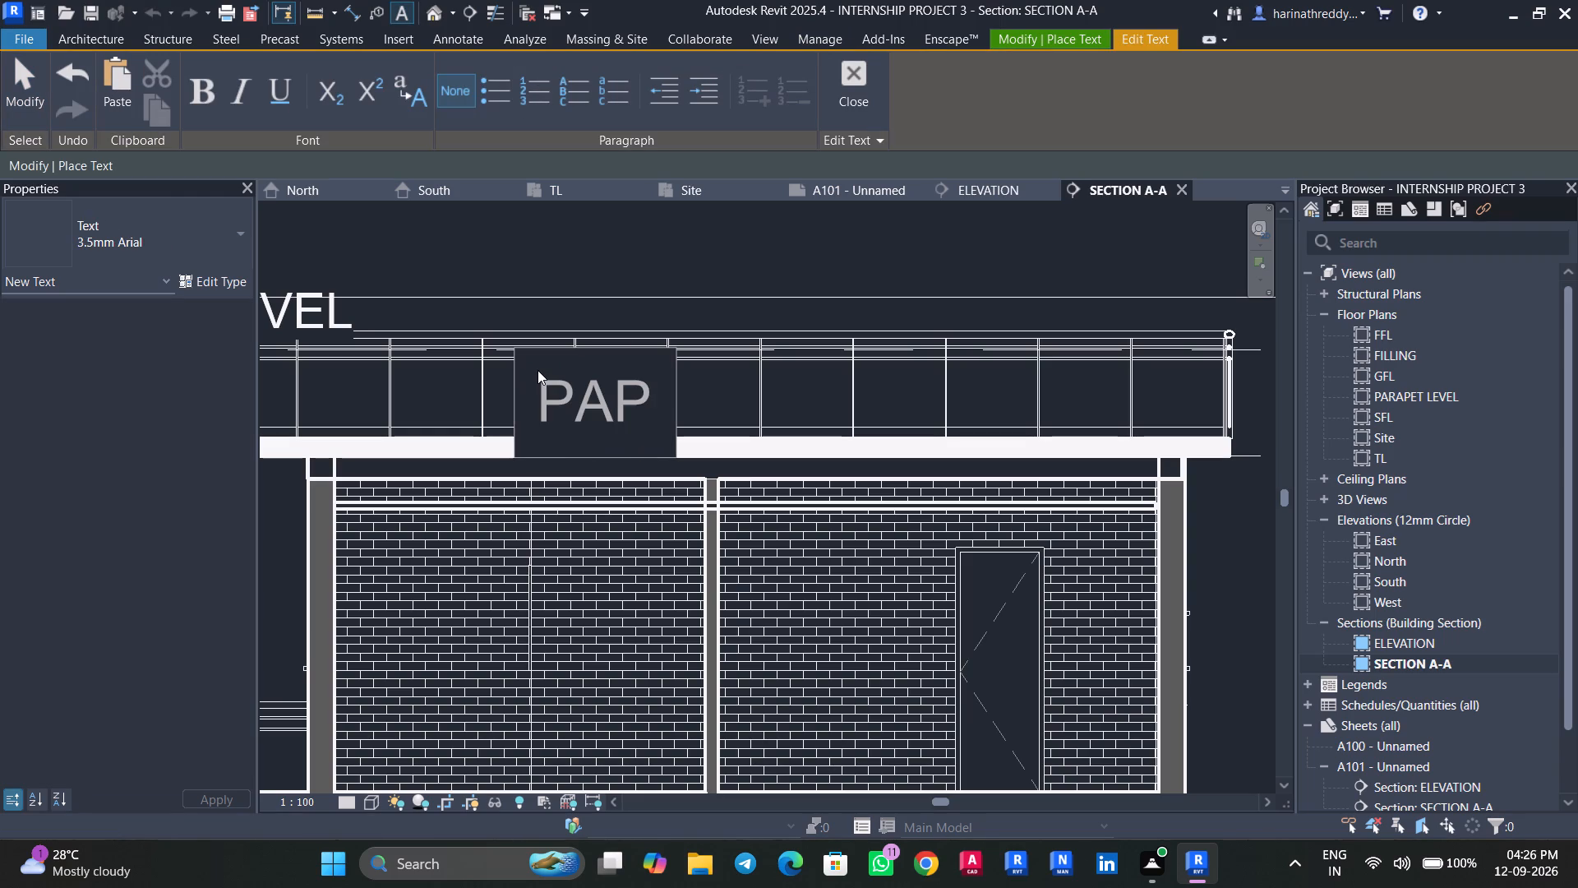
{"action": "type", "text": "RAPET WALL"}
{"action": "left_click", "coordinate": [706, 256]}
{"action": "key", "text": "Escape"}
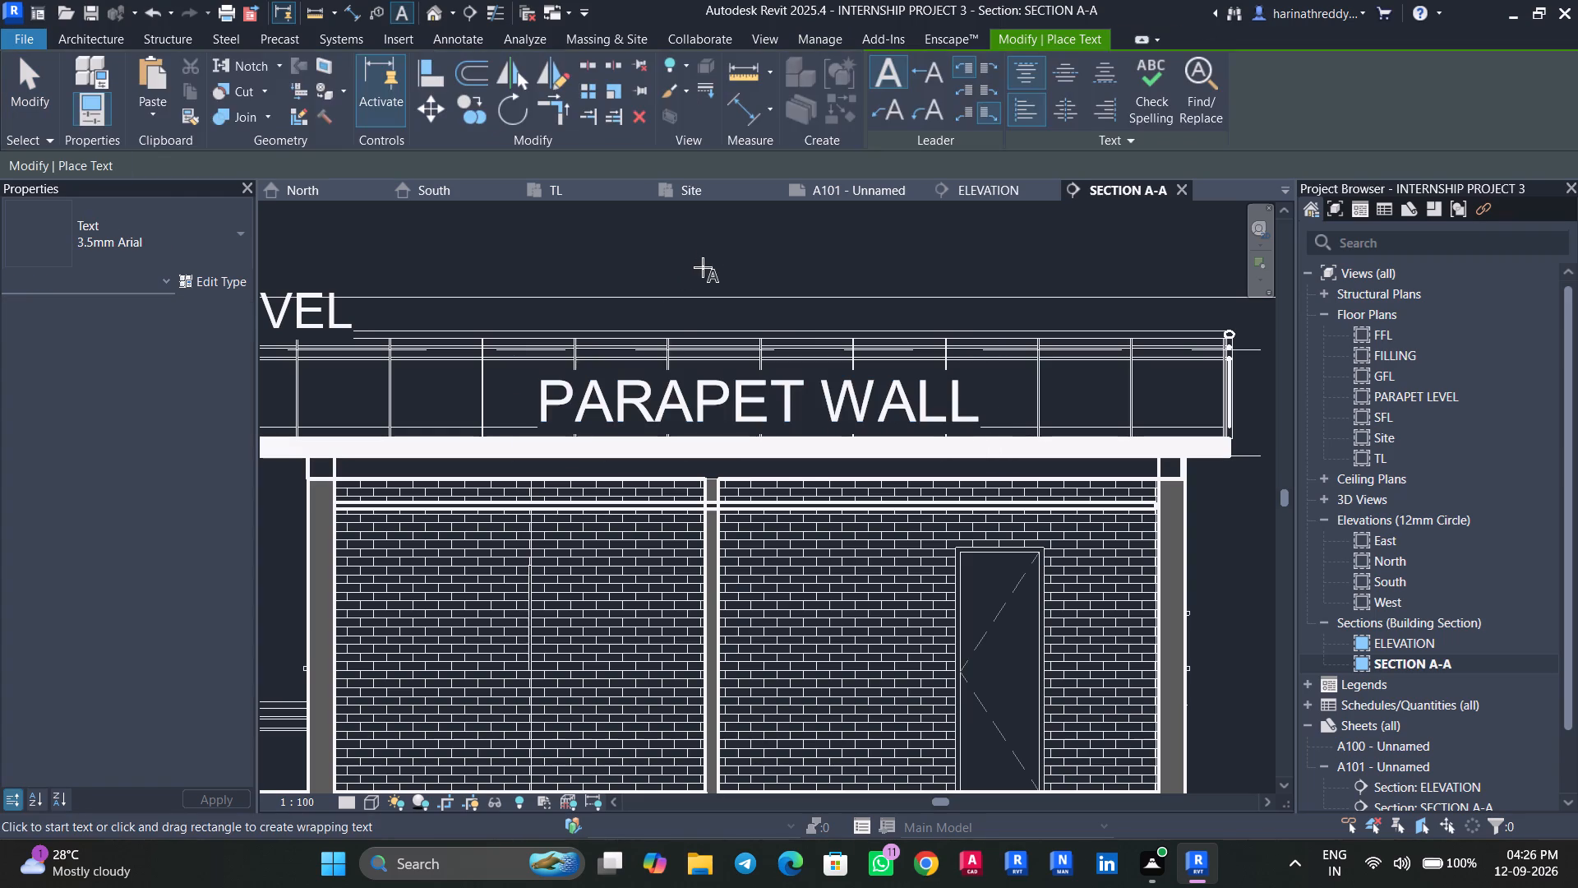
{"action": "key", "text": "Escape"}
Nudge the PARAPET WALL text note slightly upward within the roof railing.
{"action": "left_click", "coordinate": [694, 395]}
{"action": "key", "text": "Up"}
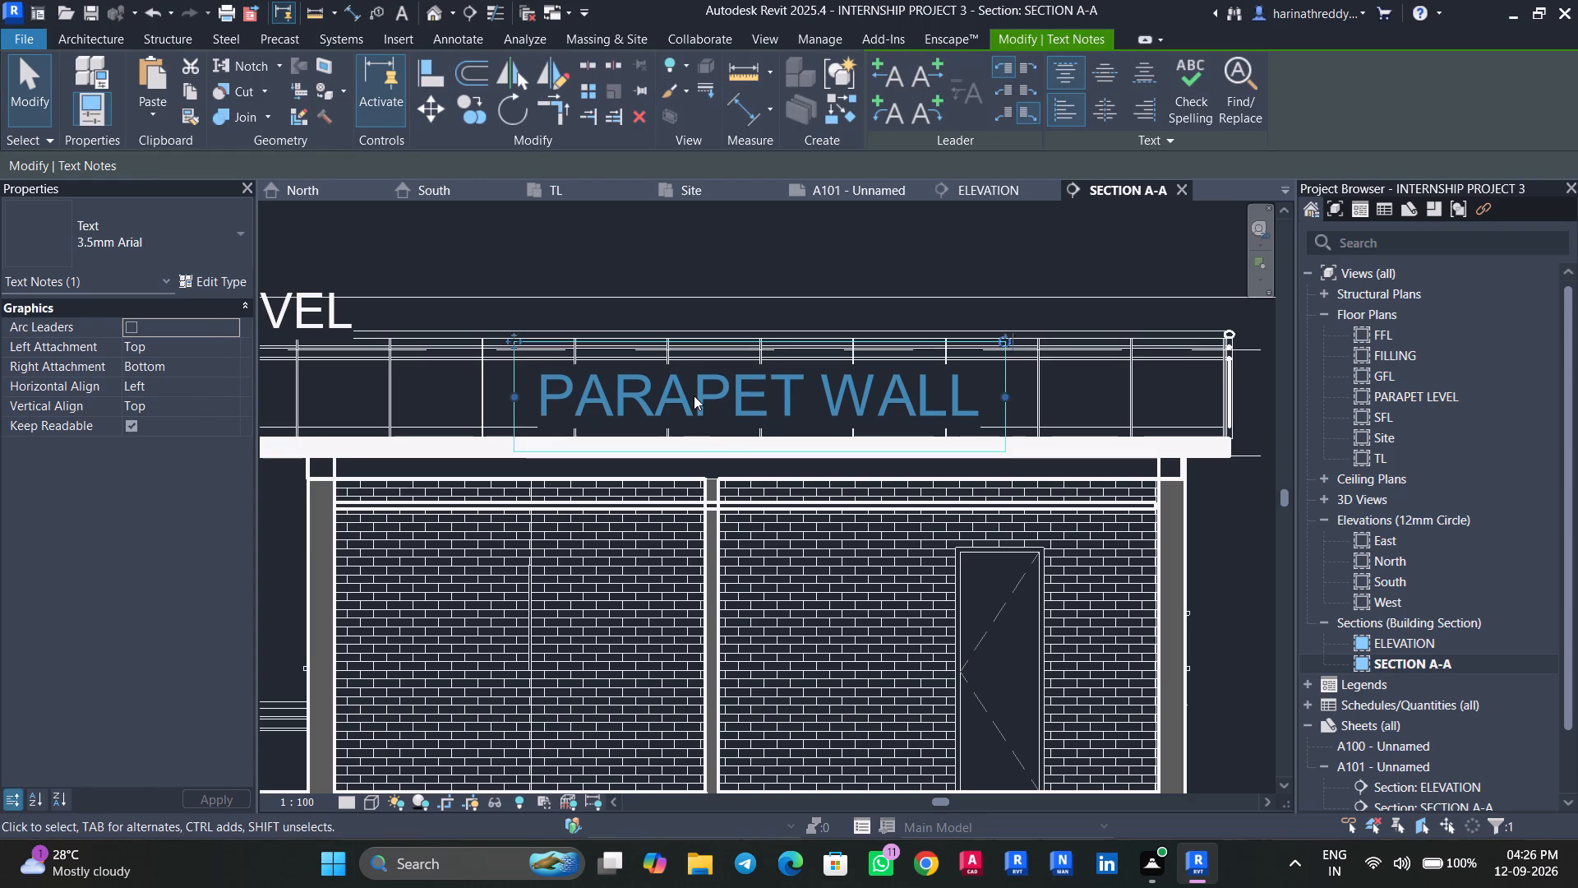
{"action": "key", "text": "Escape"}
{"action": "left_click", "coordinate": [770, 240]}
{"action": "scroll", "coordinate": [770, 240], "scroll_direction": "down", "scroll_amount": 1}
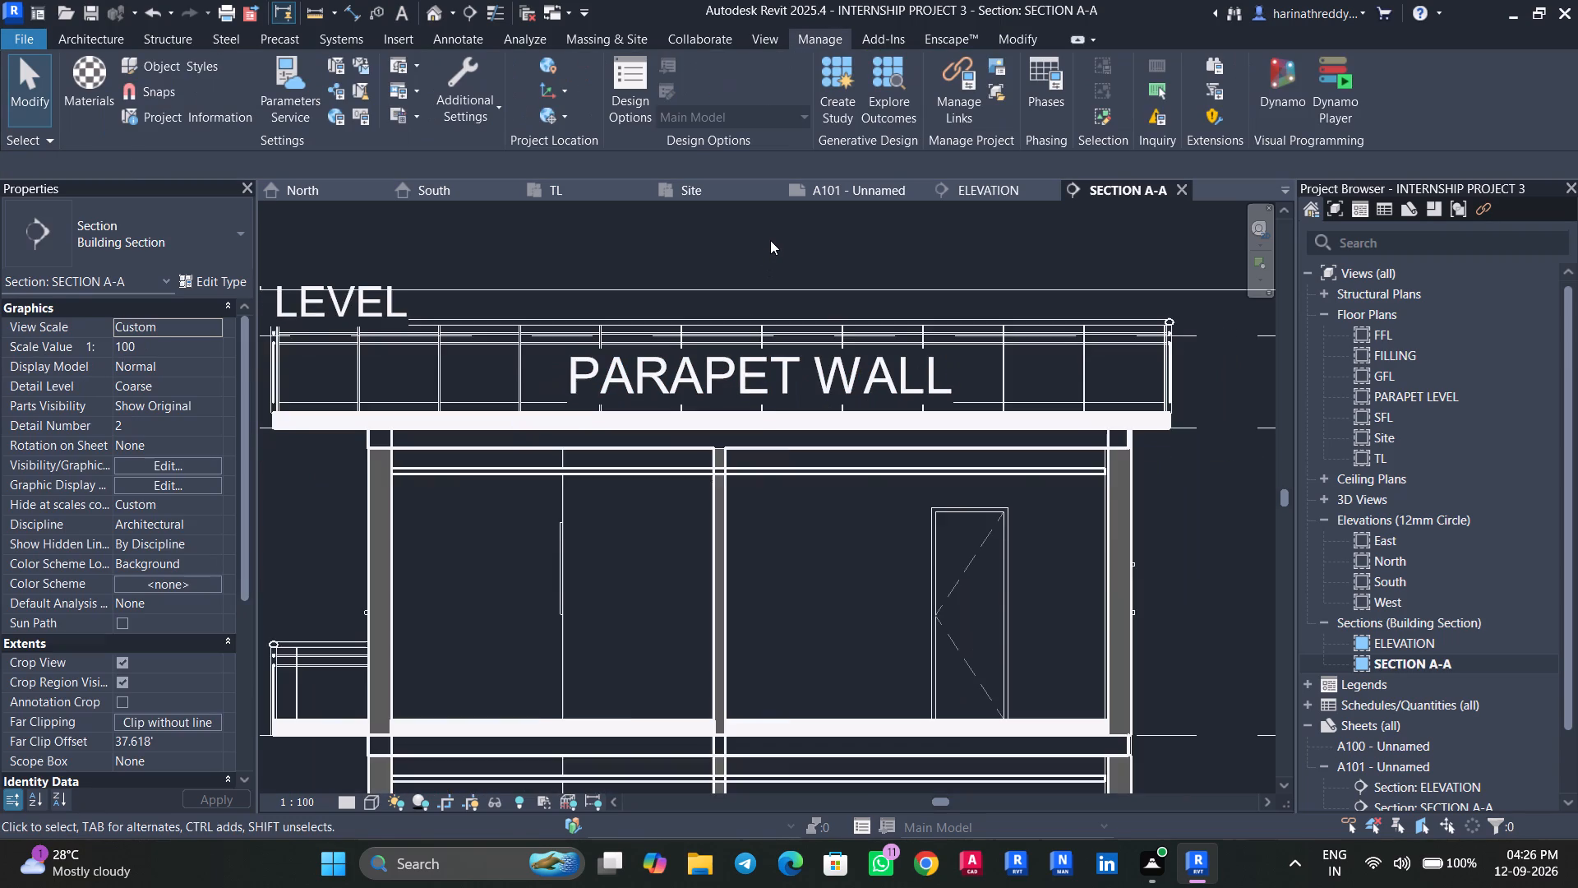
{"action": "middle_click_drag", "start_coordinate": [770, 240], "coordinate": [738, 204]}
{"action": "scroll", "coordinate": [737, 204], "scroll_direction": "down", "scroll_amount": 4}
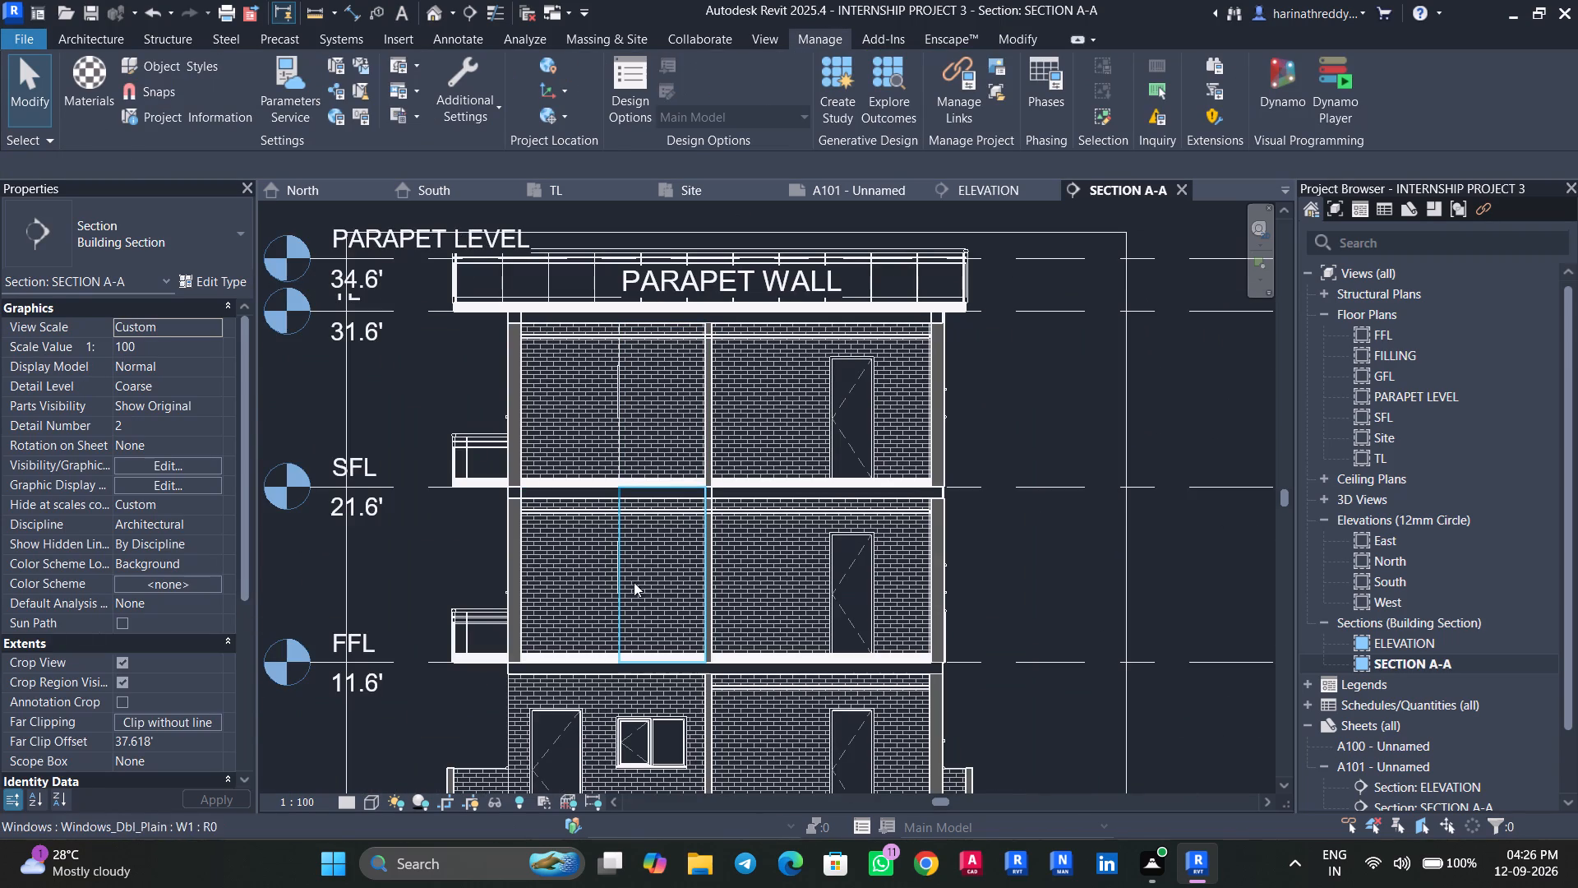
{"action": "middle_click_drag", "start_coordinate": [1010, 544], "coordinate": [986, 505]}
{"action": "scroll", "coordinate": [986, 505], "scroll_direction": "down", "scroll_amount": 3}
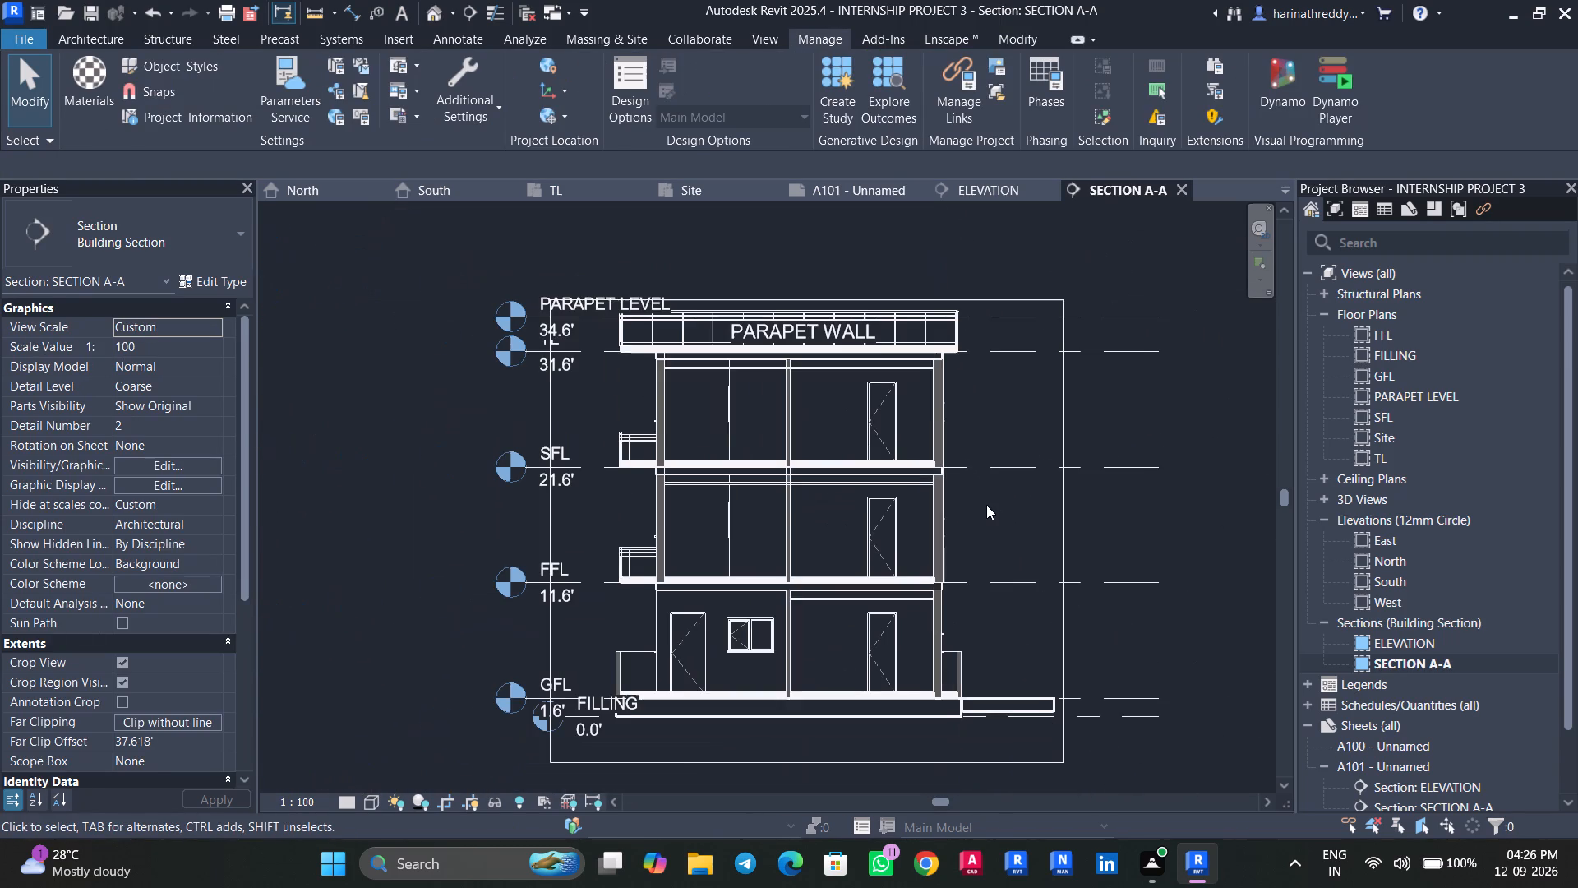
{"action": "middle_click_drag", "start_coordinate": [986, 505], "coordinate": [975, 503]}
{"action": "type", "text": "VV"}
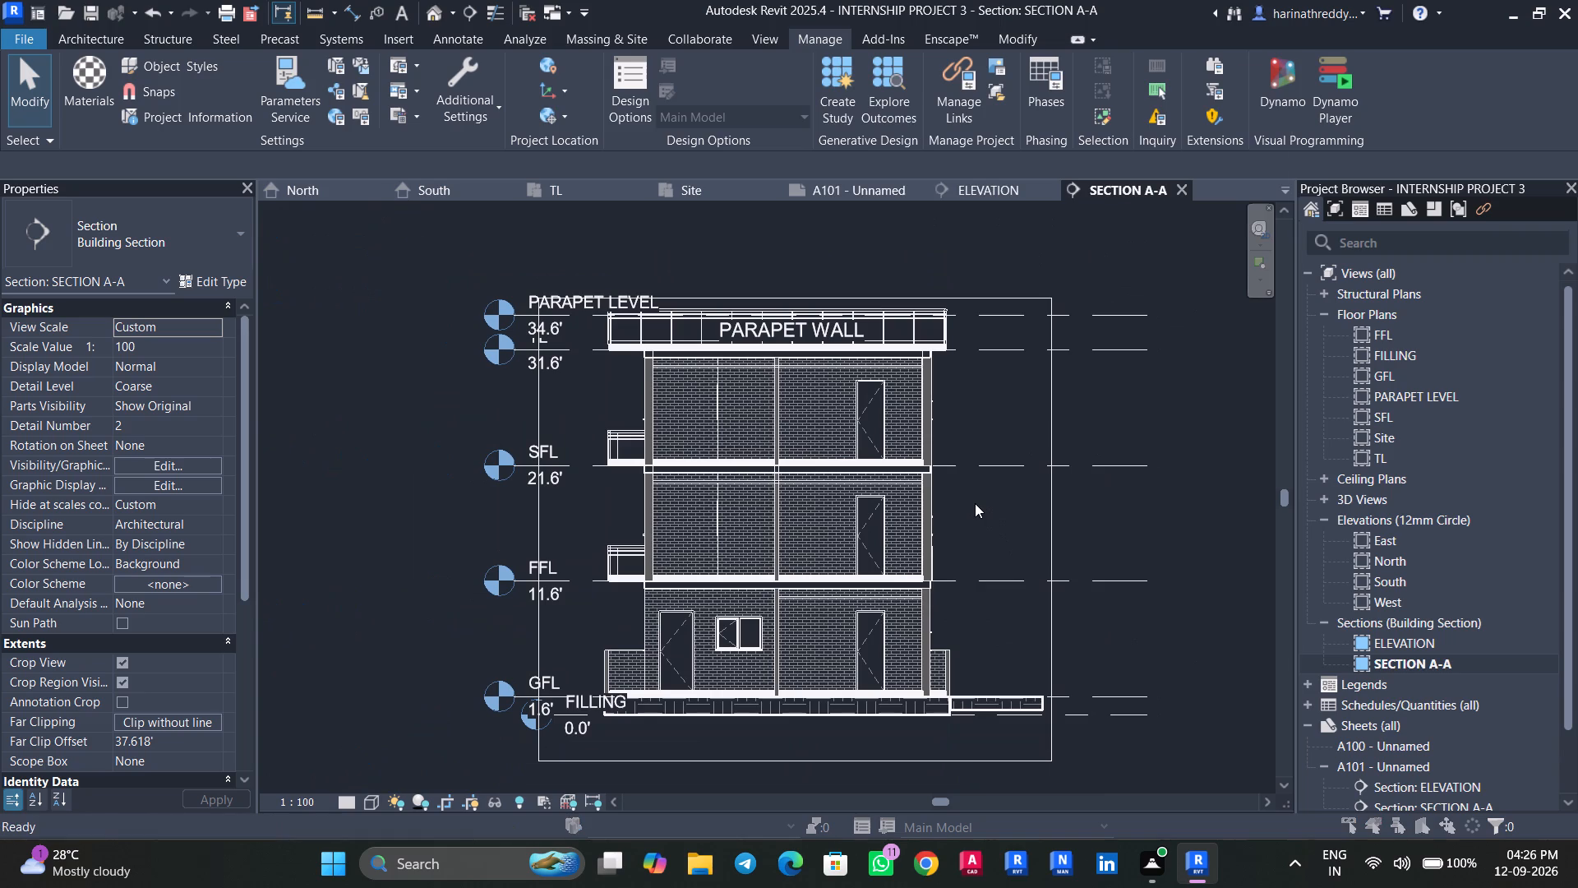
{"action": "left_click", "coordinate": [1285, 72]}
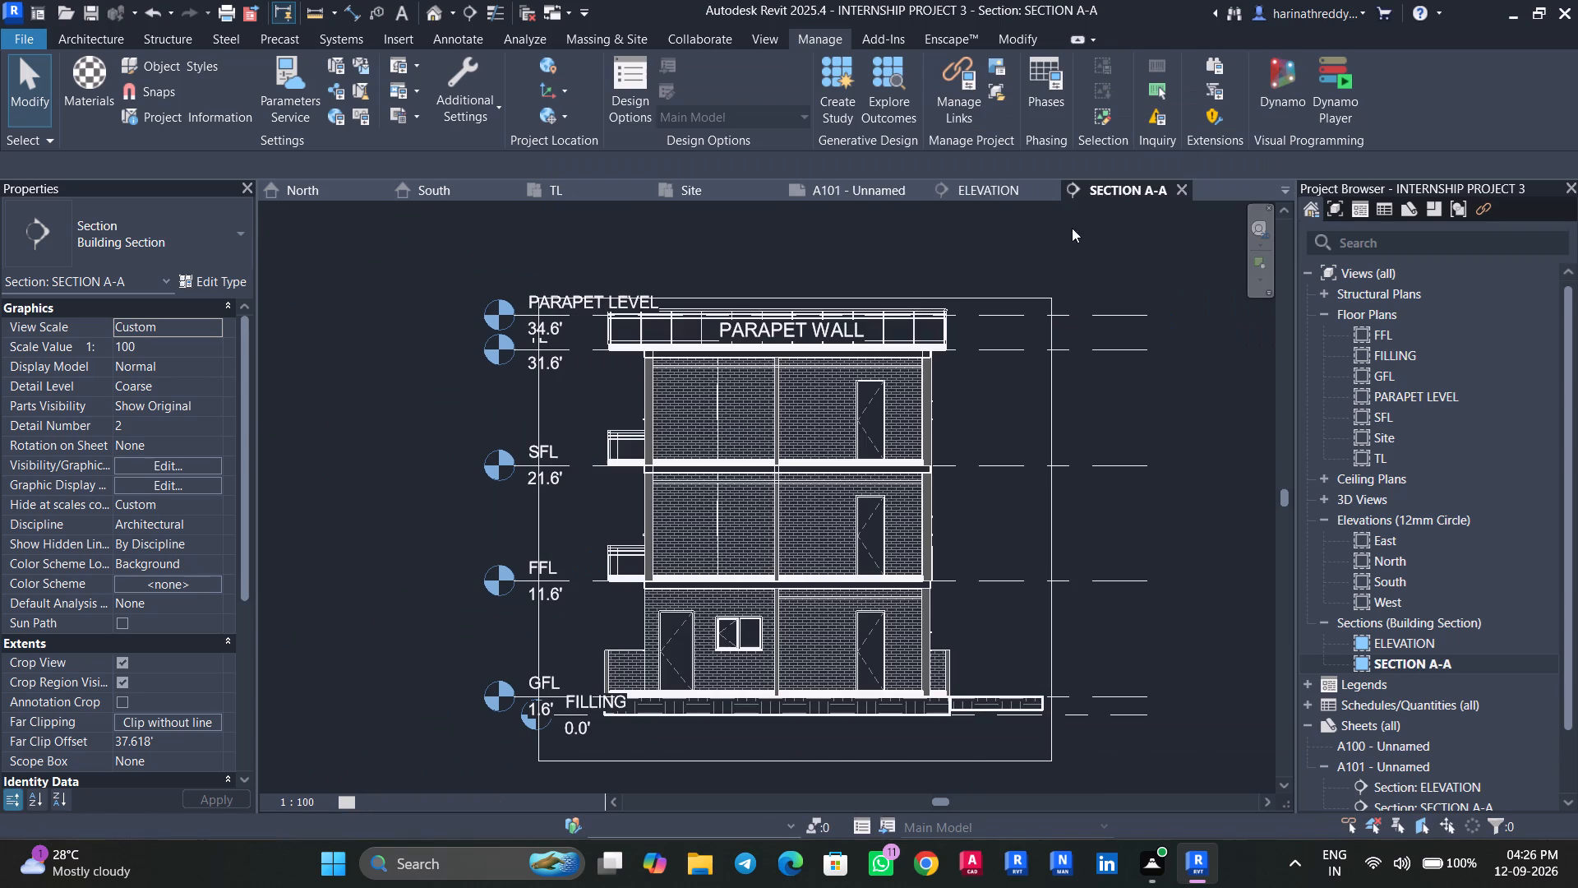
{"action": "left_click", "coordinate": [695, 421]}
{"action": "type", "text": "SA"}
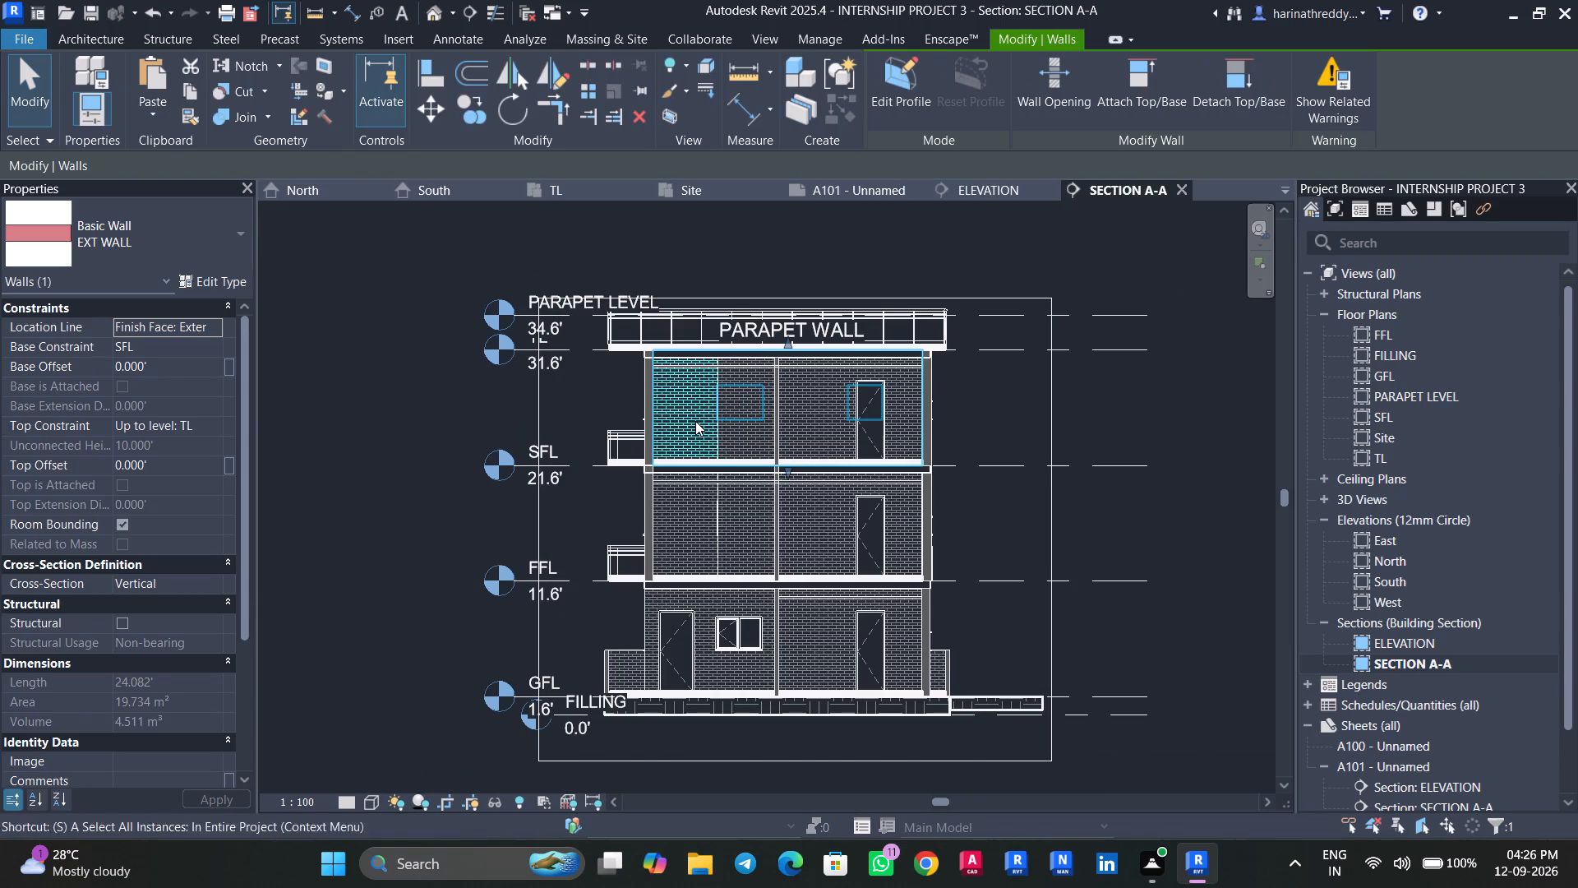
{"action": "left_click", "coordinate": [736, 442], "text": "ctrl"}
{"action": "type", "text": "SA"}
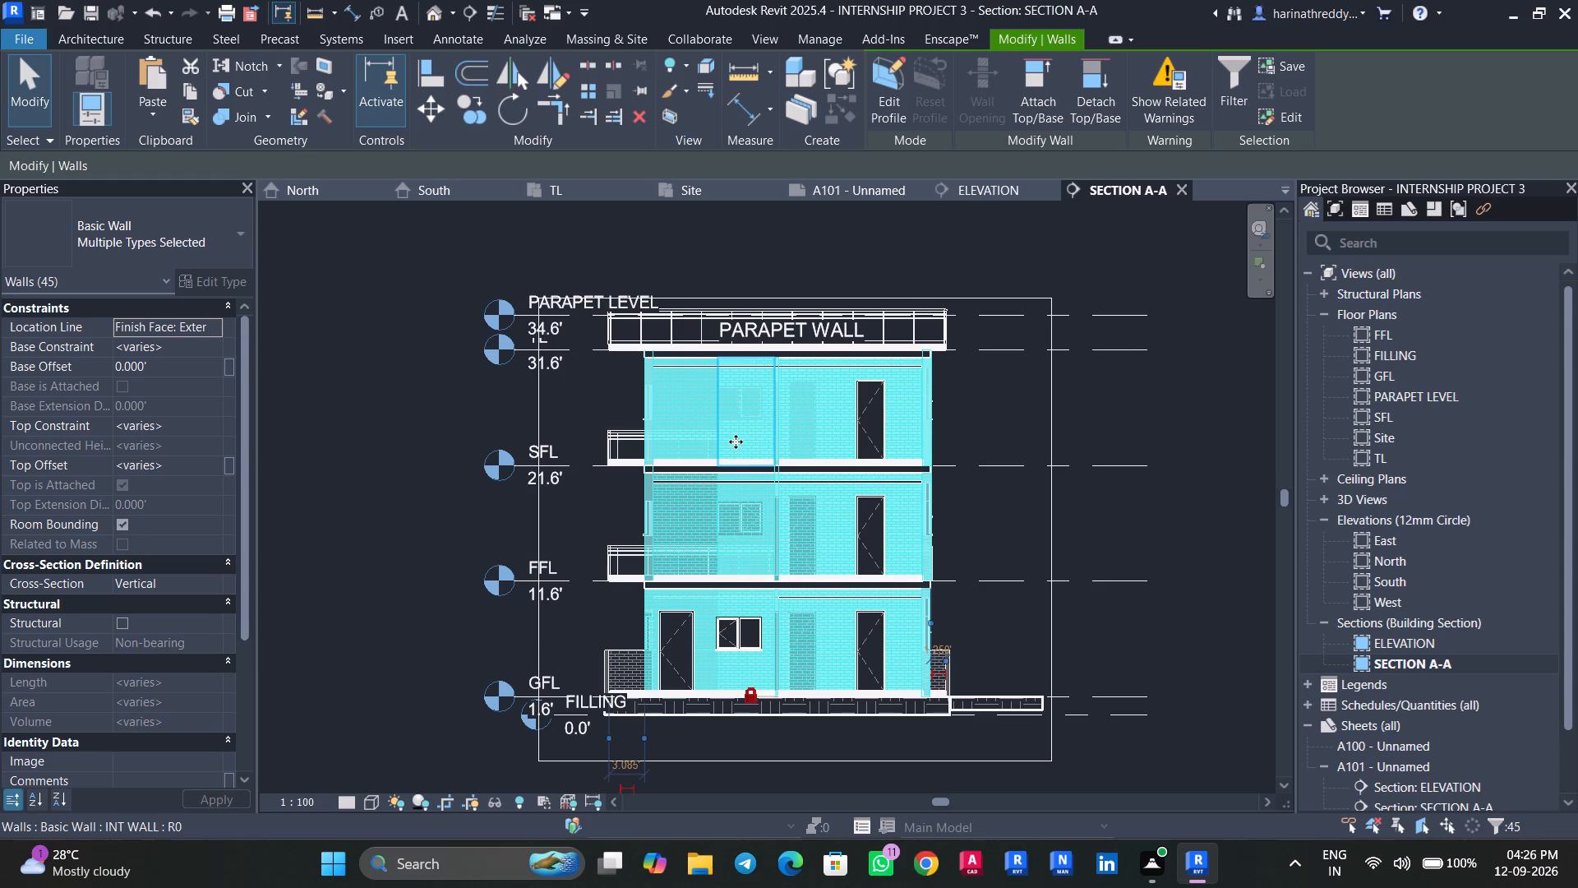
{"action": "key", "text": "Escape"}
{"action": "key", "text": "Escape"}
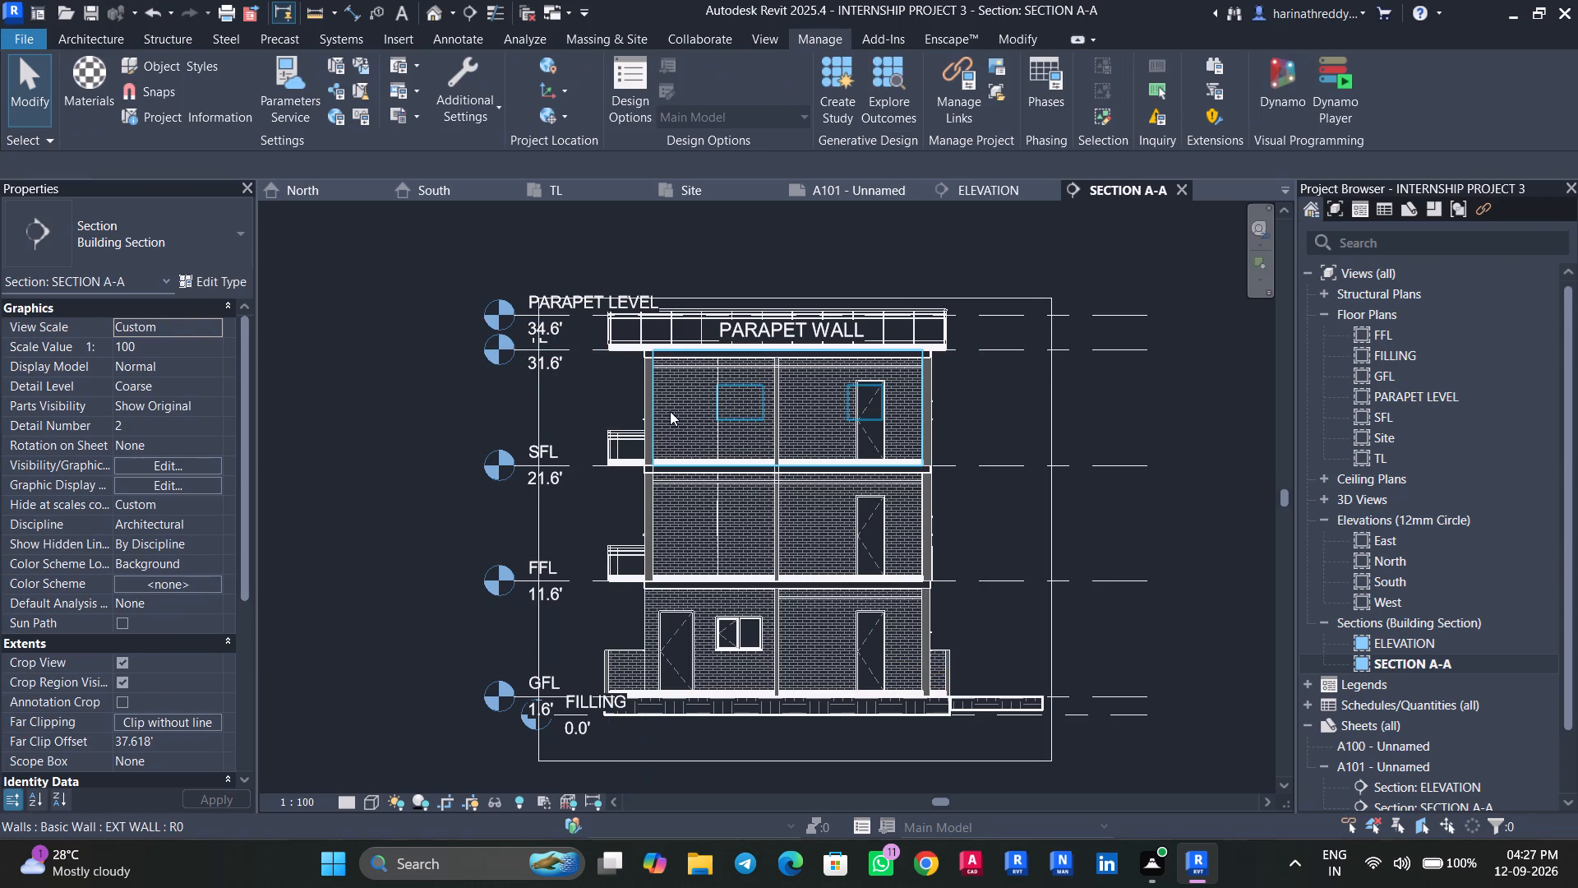
Edit the EXT WALL structure's Brick, Common material so its cut foreground pattern is <No pattern>.
{"action": "left_click", "coordinate": [676, 404]}
{"action": "left_click", "coordinate": [219, 281]}
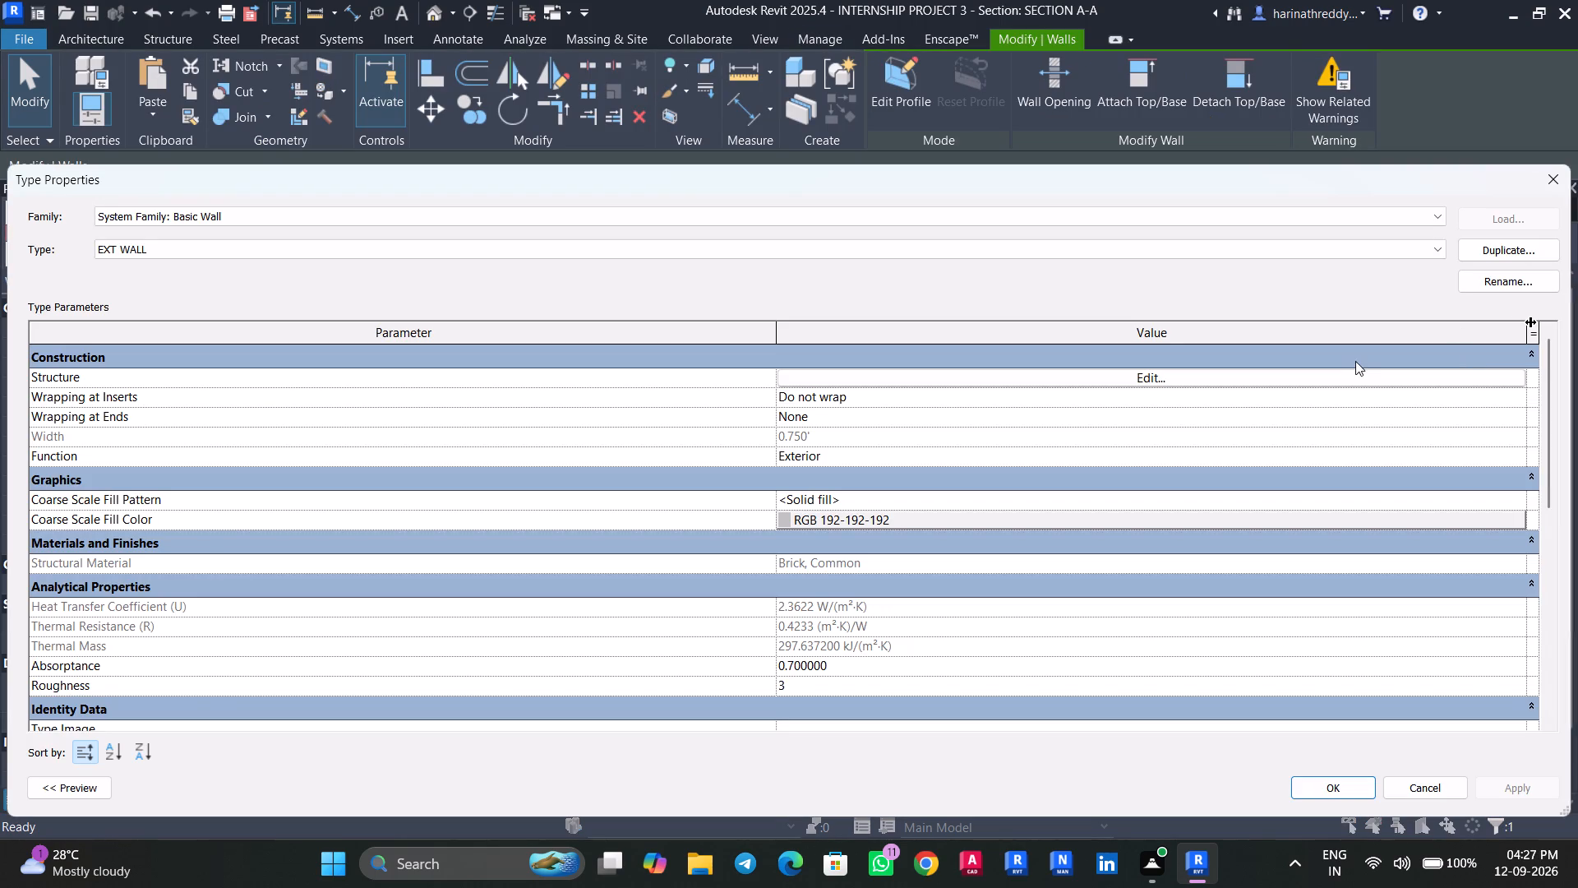
{"action": "left_click", "coordinate": [1350, 374]}
{"action": "left_click", "coordinate": [758, 374]}
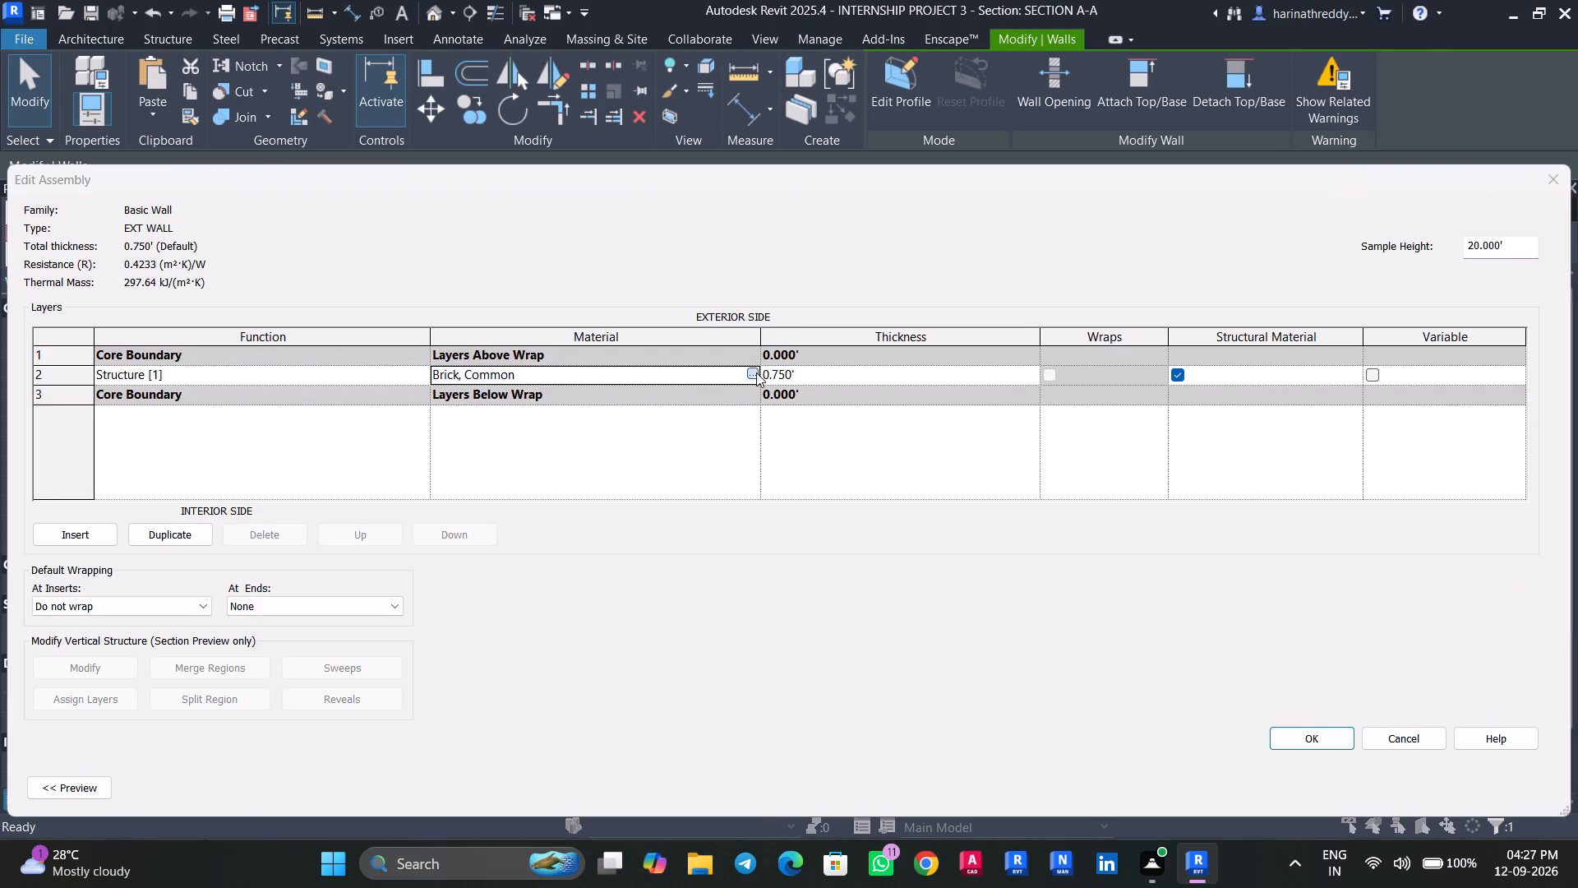
{"action": "left_click", "coordinate": [884, 194]}
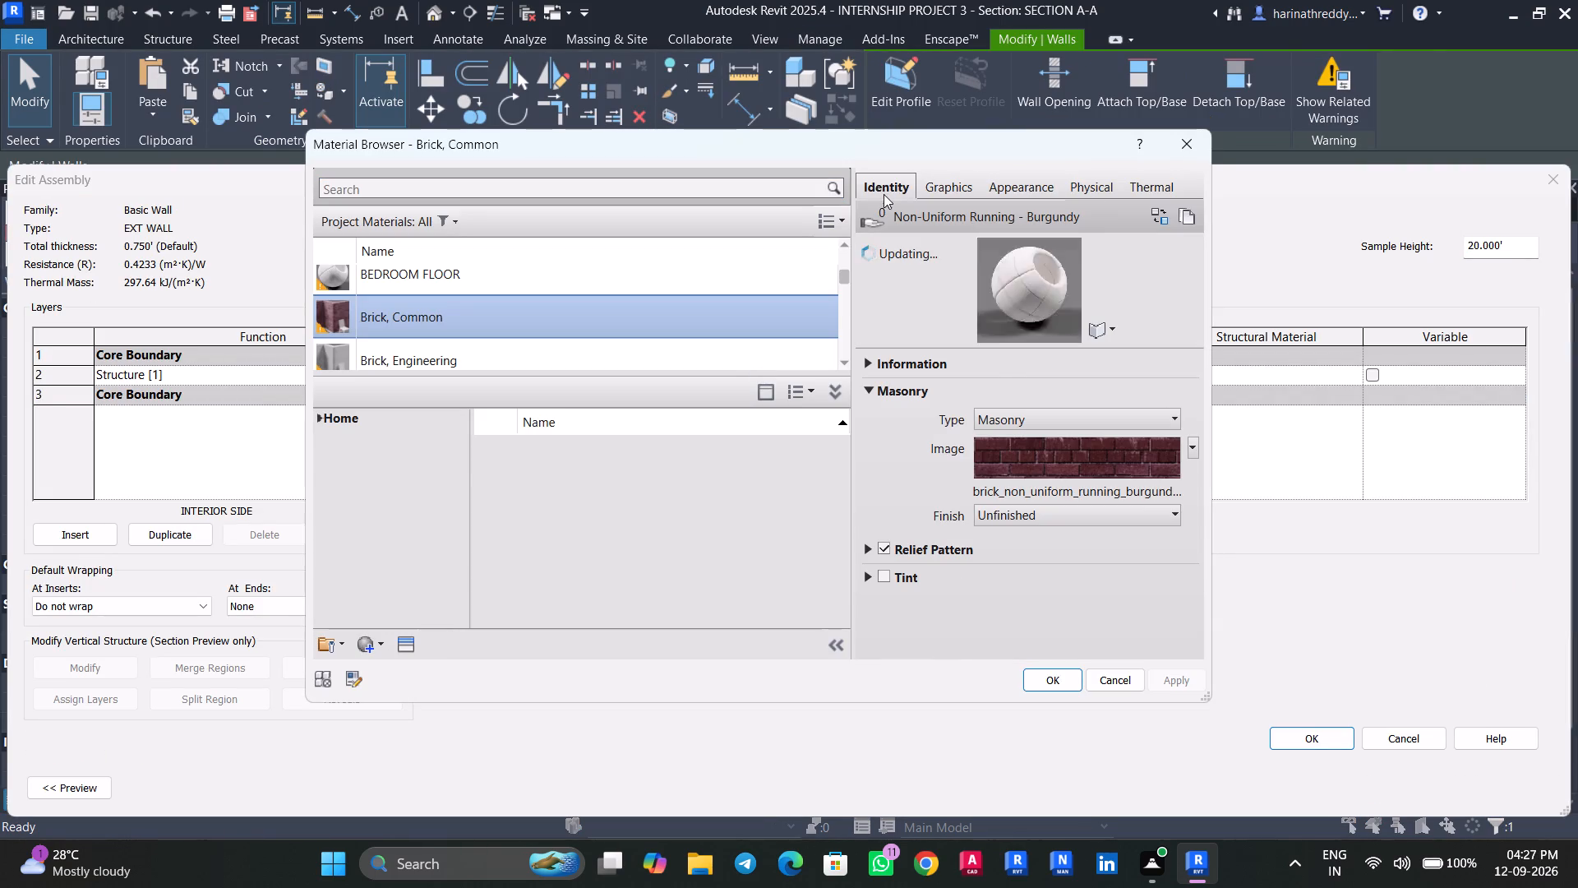
{"action": "left_click", "coordinate": [957, 181]}
{"action": "scroll", "coordinate": [1116, 413], "scroll_direction": "down", "scroll_amount": 4}
{"action": "left_click", "coordinate": [1111, 498]}
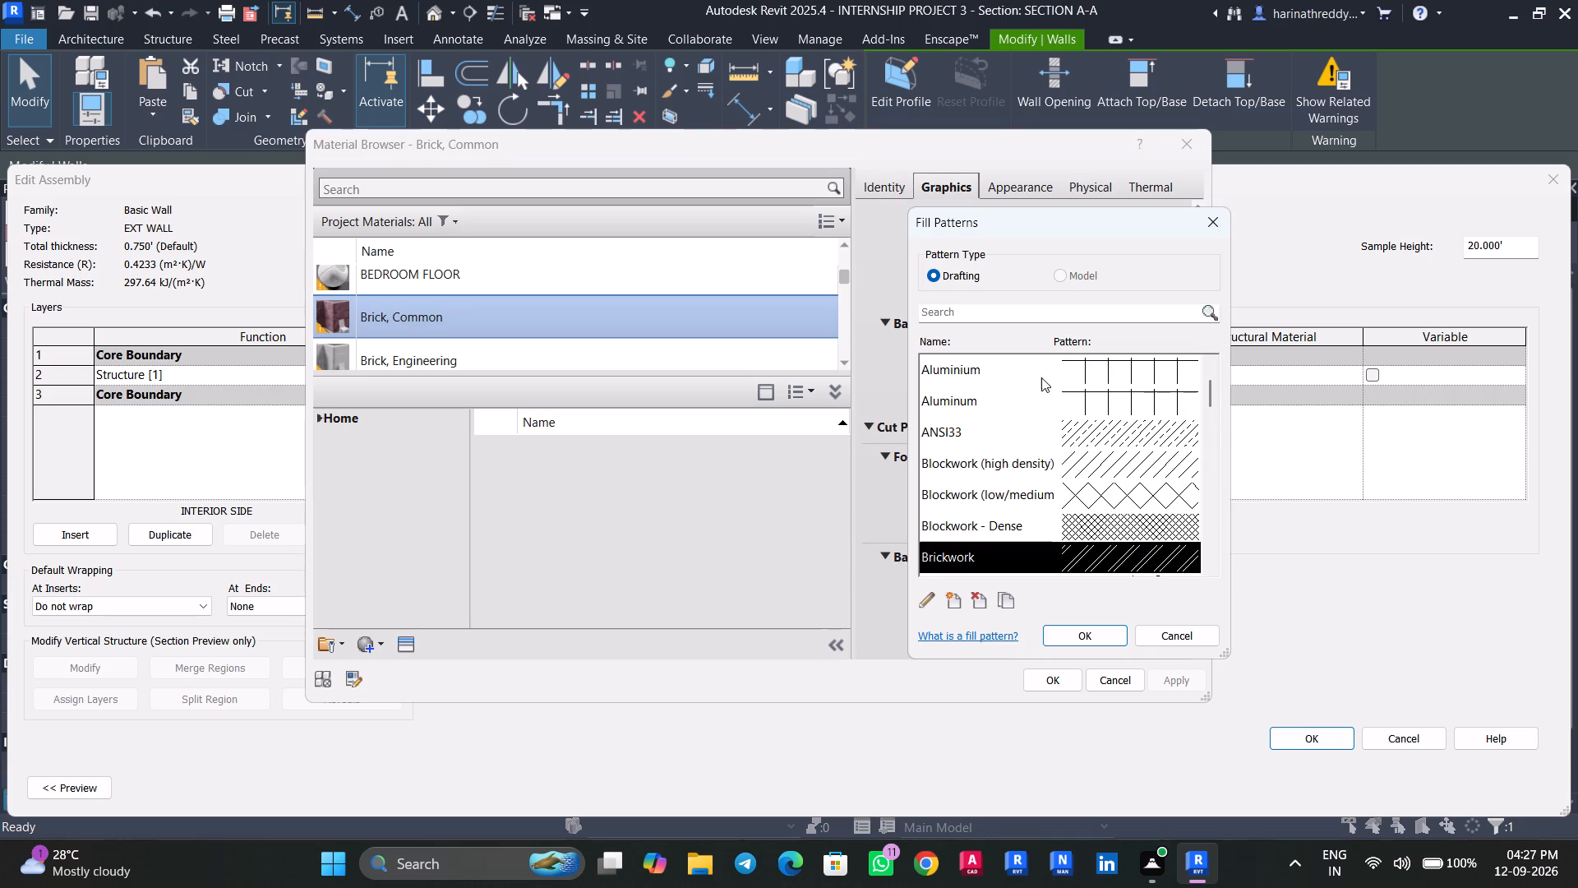
{"action": "scroll", "coordinate": [1041, 382], "scroll_direction": "up", "scroll_amount": 8}
{"action": "left_click", "coordinate": [1035, 372]}
{"action": "left_click", "coordinate": [1093, 648]}
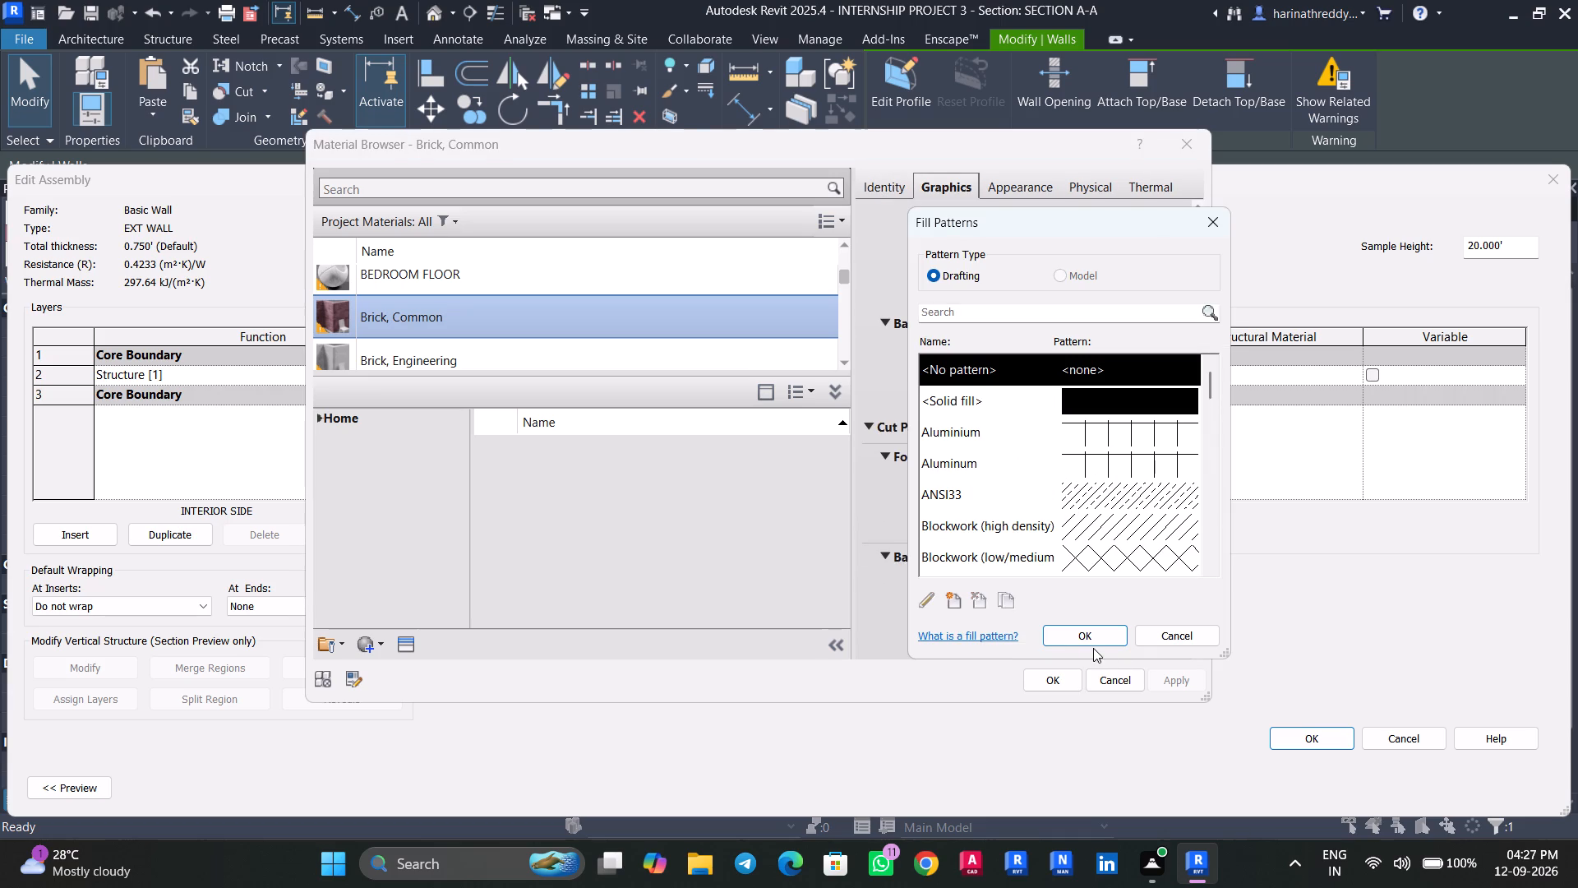
{"action": "left_click", "coordinate": [1084, 640]}
{"action": "left_click", "coordinate": [1048, 691]}
{"action": "left_click", "coordinate": [1158, 677]}
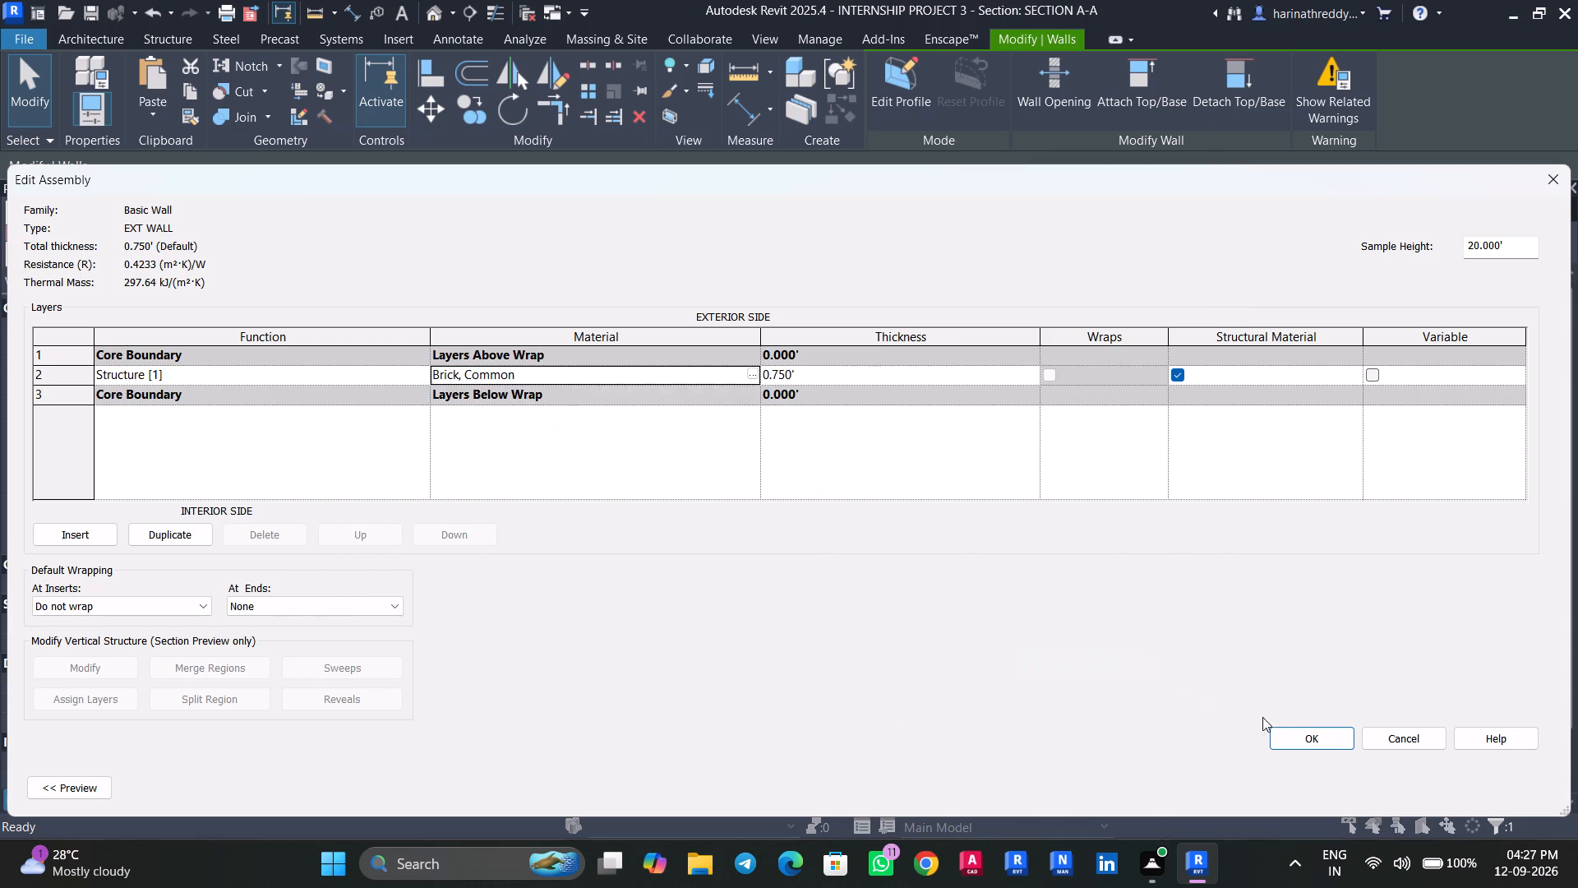
{"action": "left_click", "coordinate": [1279, 738]}
{"action": "left_click", "coordinate": [1488, 781]}
{"action": "left_click", "coordinate": [1356, 793]}
{"action": "key", "text": "Escape"}
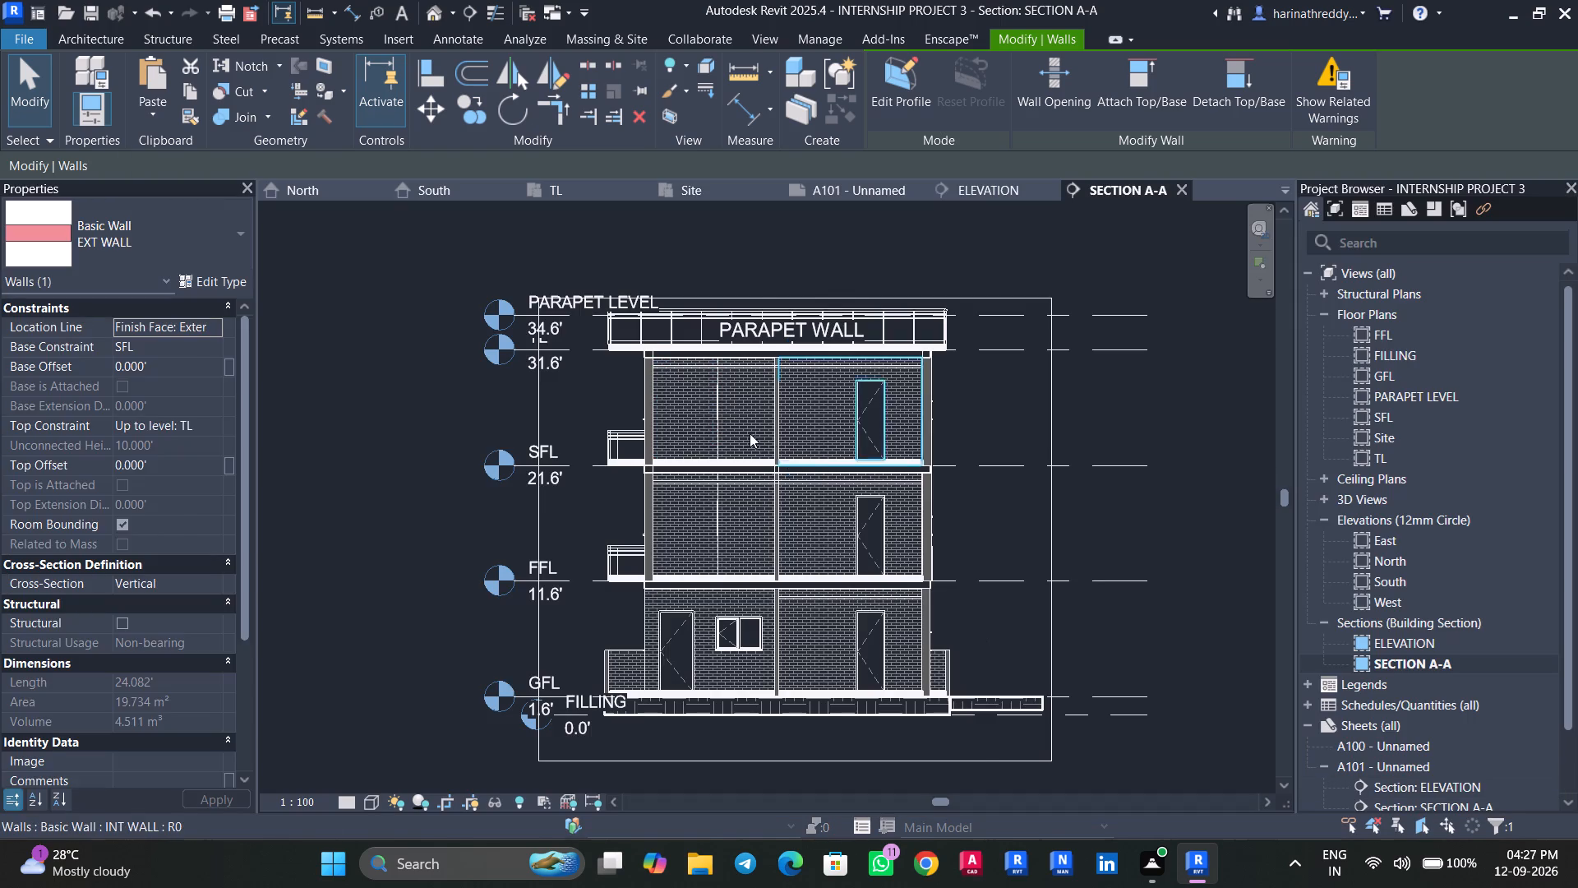
In the EXT WALL structure, set the Brick, Common material's surface foreground pattern to none and apply the type changes.
{"action": "scroll", "coordinate": [727, 439], "scroll_direction": "up", "scroll_amount": 2}
{"action": "scroll", "coordinate": [727, 439], "scroll_direction": "down", "scroll_amount": 1}
{"action": "left_click", "coordinate": [677, 417]}
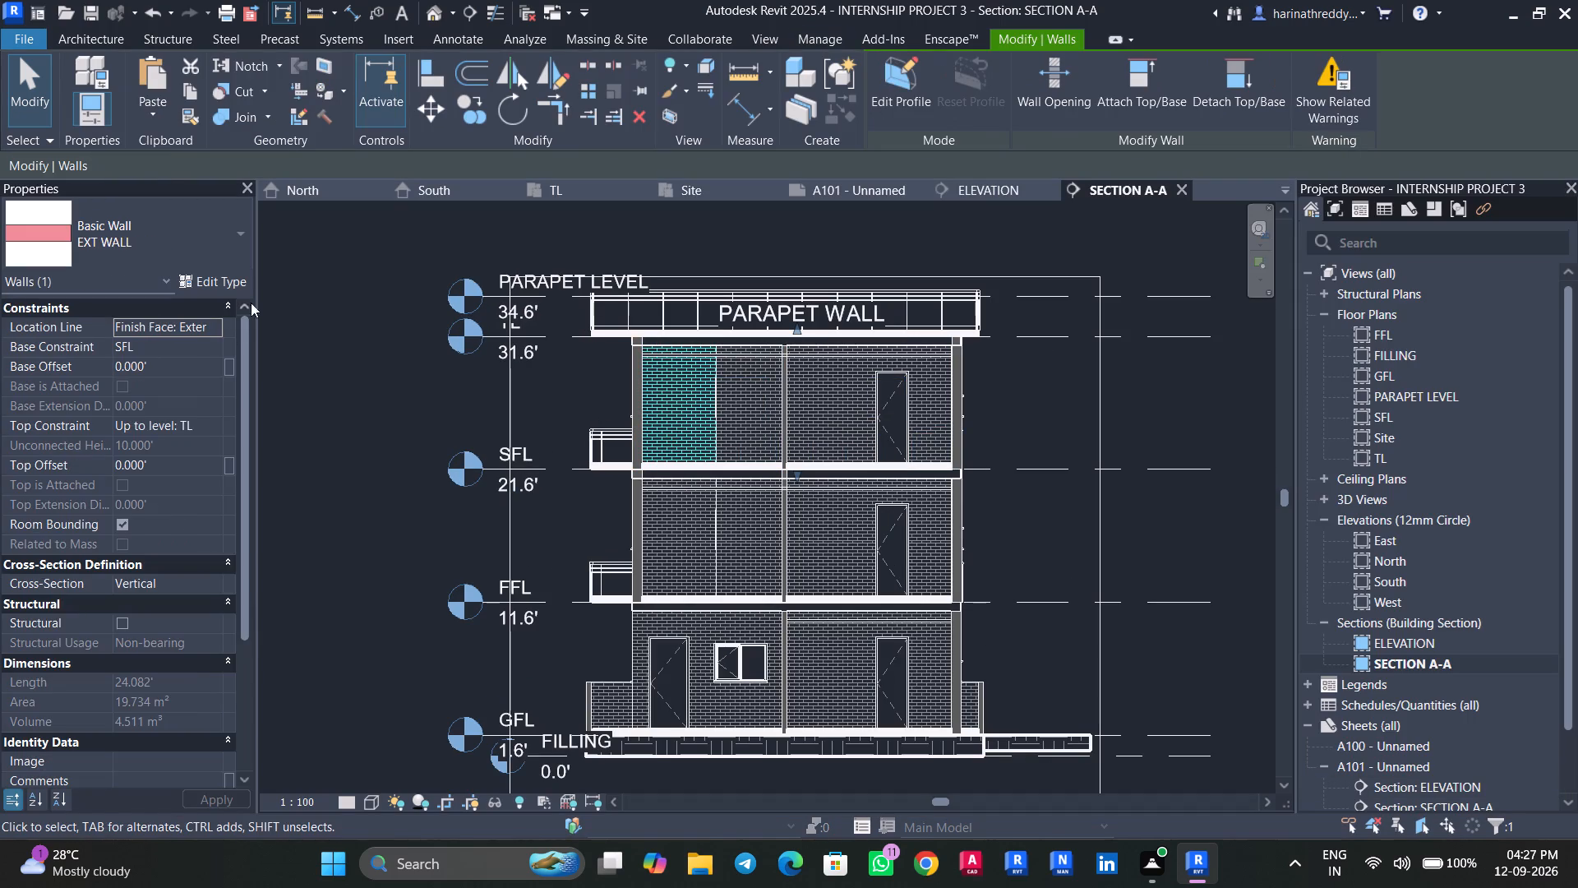
{"action": "left_click", "coordinate": [220, 268]}
{"action": "key", "text": "Escape"}
{"action": "left_click", "coordinate": [192, 272]}
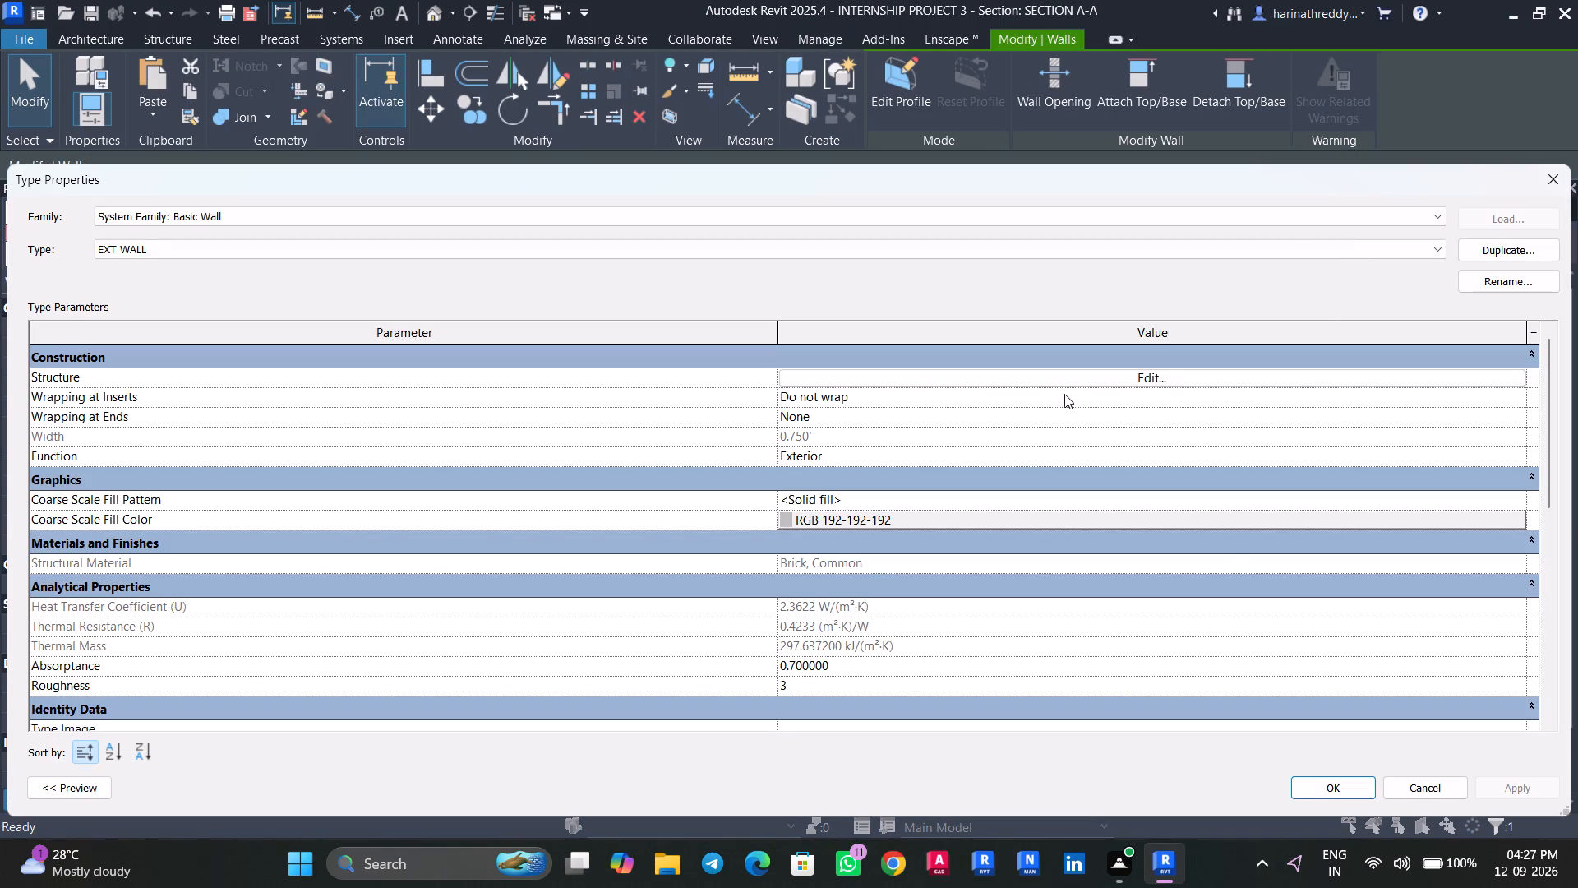
{"action": "left_click", "coordinate": [1099, 371]}
{"action": "left_click", "coordinate": [743, 372]}
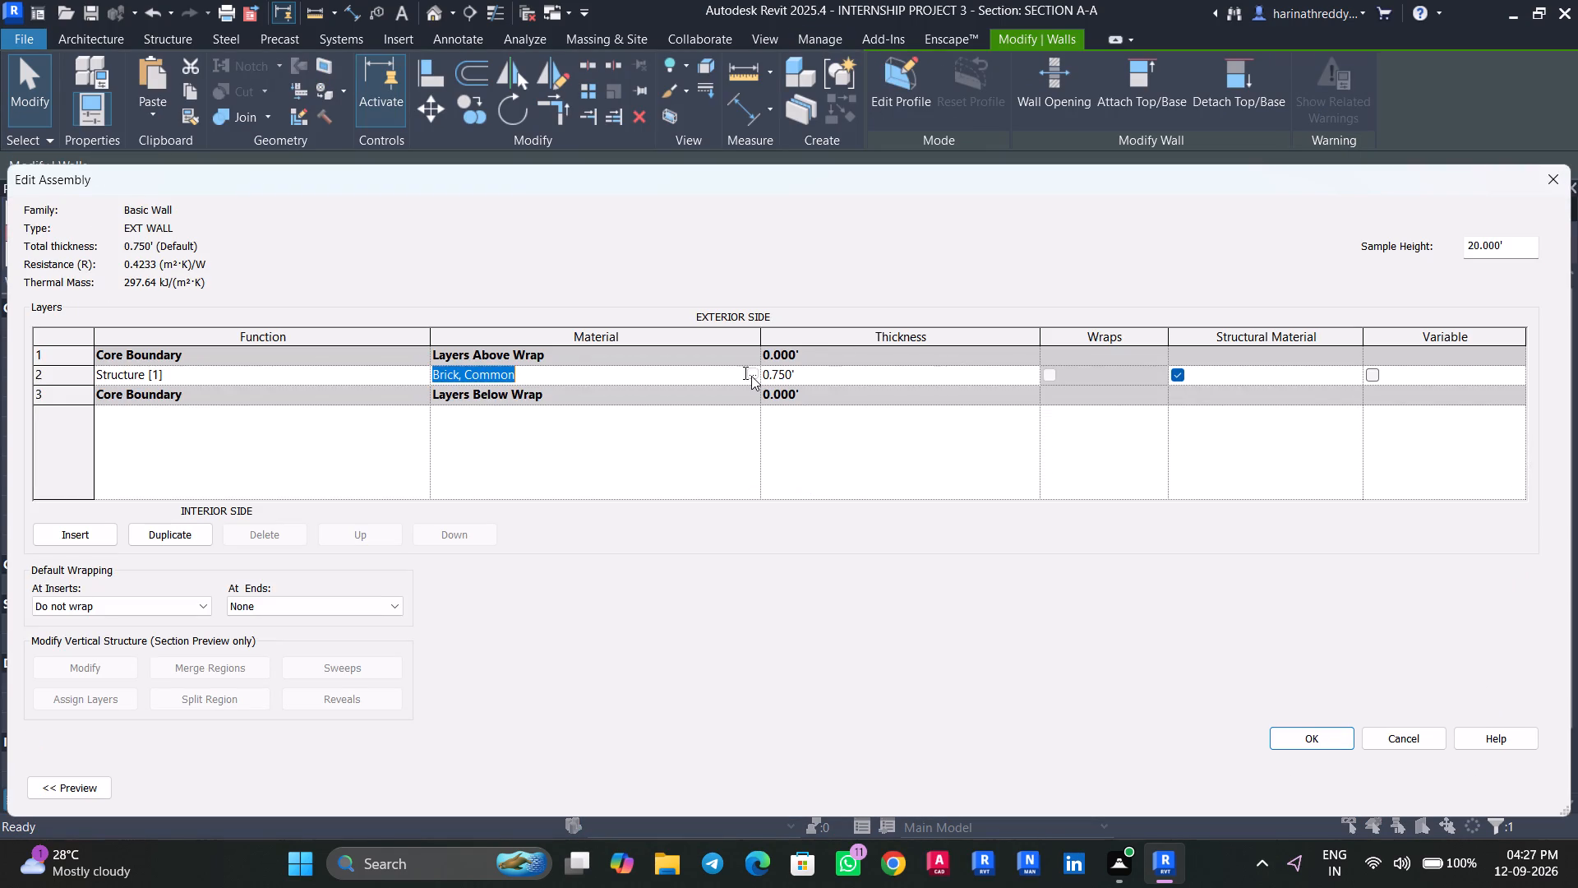
{"action": "left_click", "coordinate": [751, 376]}
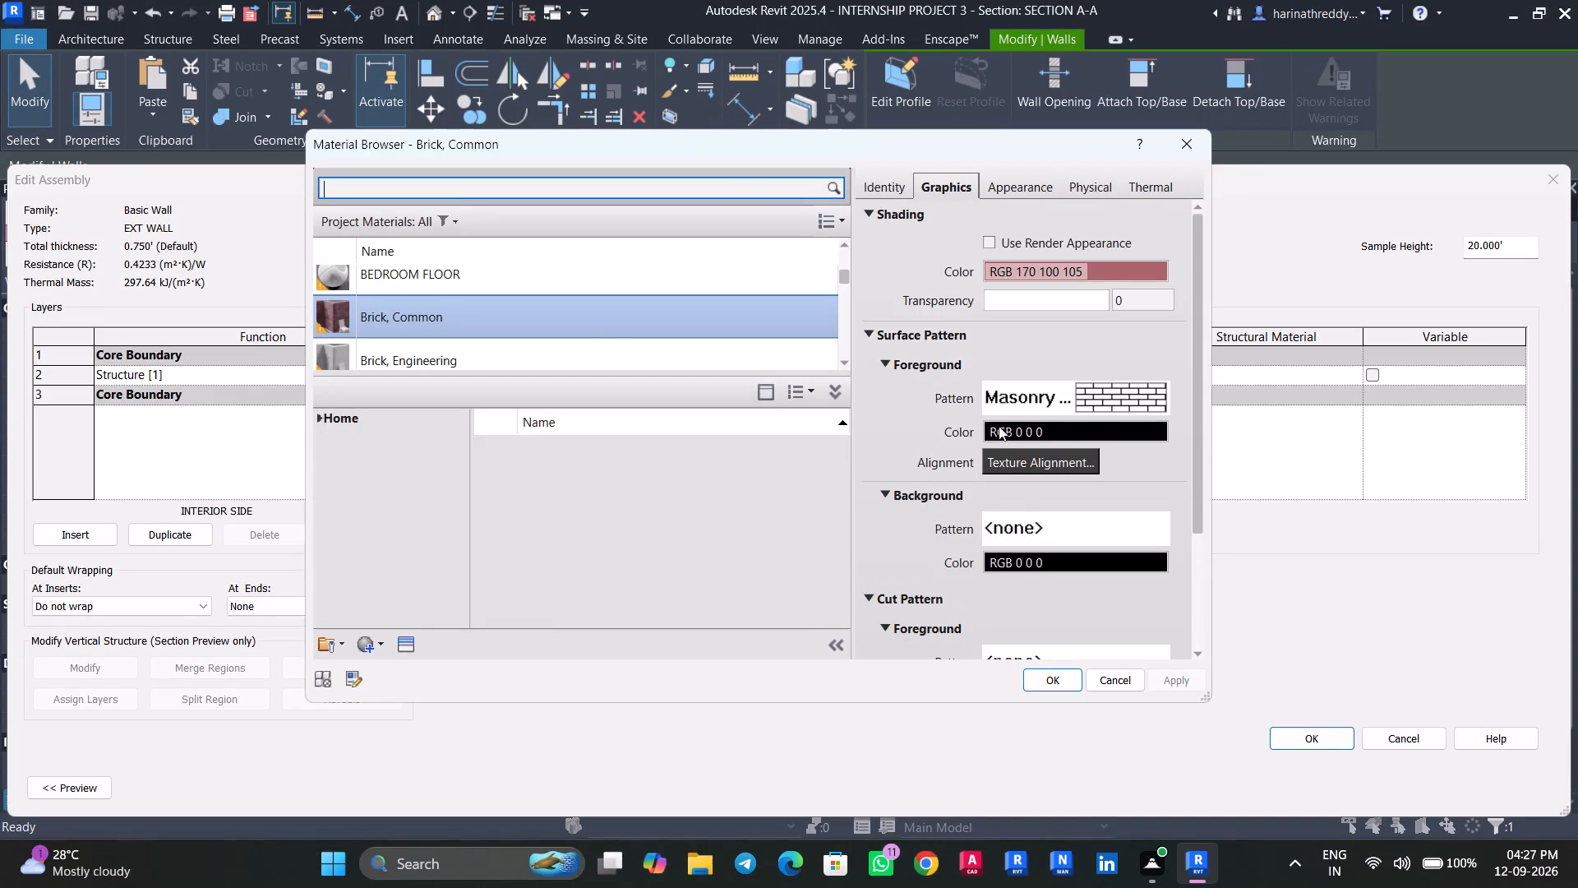
{"action": "scroll", "coordinate": [917, 469], "scroll_direction": "down", "scroll_amount": 7}
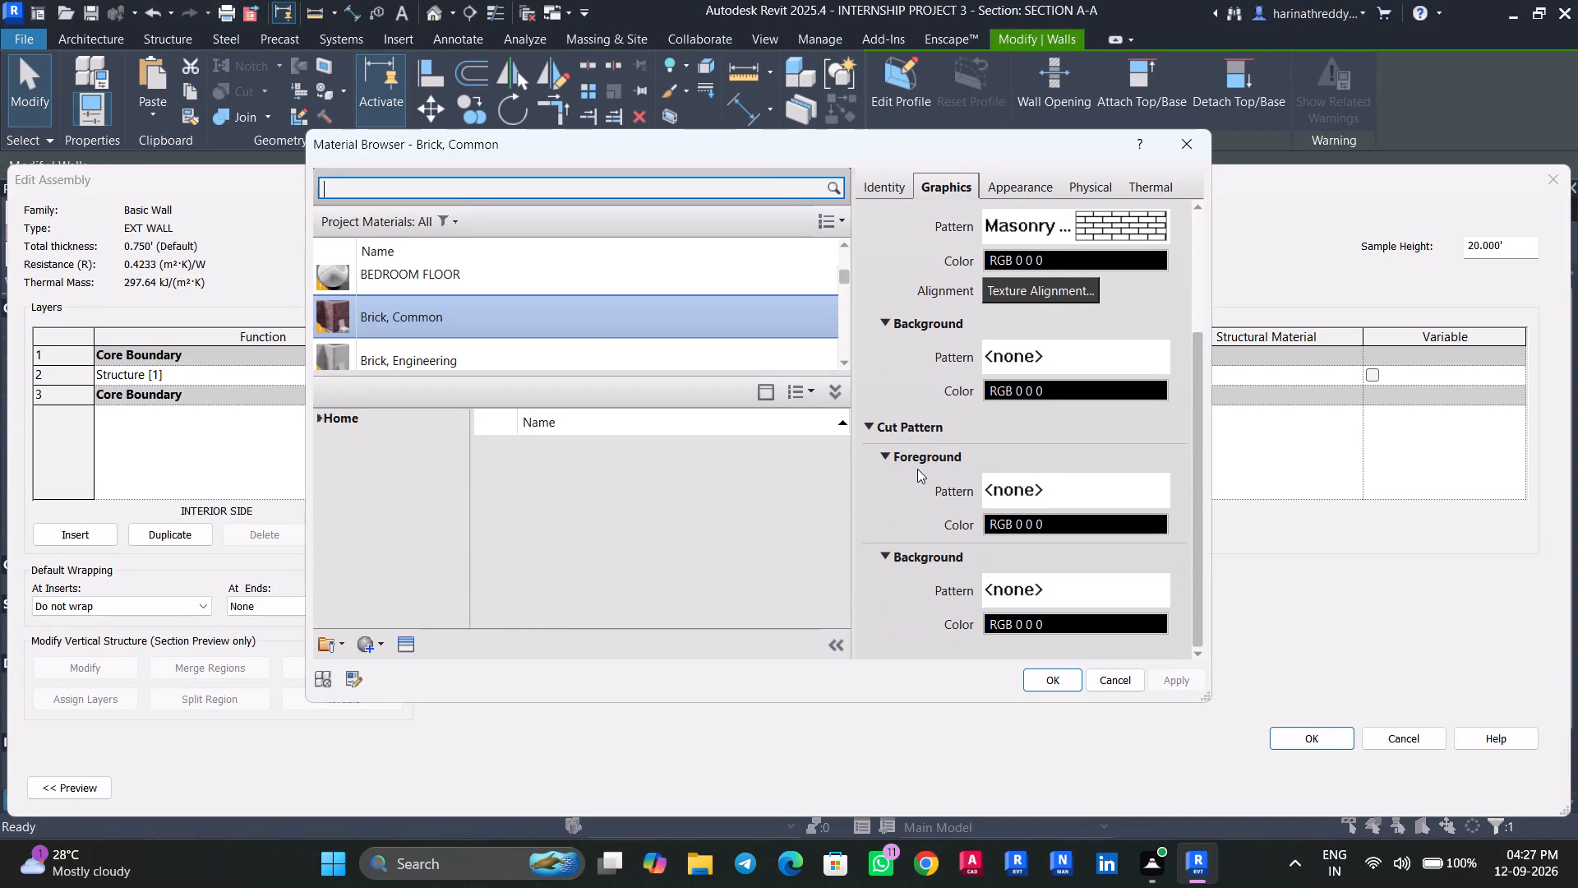
{"action": "scroll", "coordinate": [917, 469], "scroll_direction": "up", "scroll_amount": 9}
{"action": "left_click", "coordinate": [1119, 395]}
{"action": "scroll", "coordinate": [1001, 437], "scroll_direction": "up", "scroll_amount": 2}
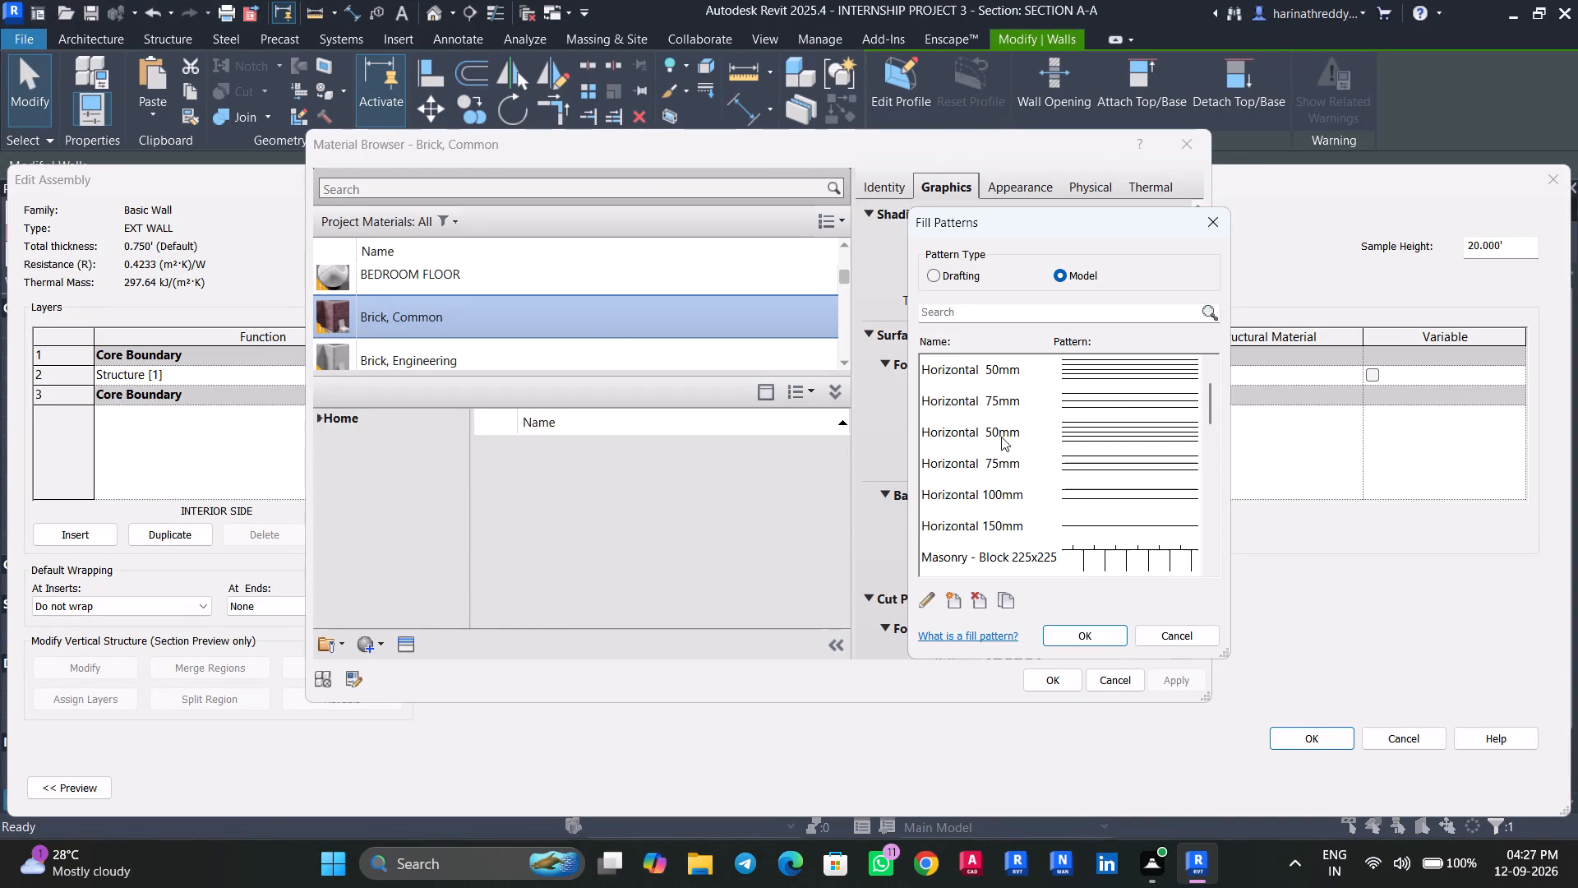
{"action": "scroll", "coordinate": [1001, 437], "scroll_direction": "up", "scroll_amount": 5}
{"action": "left_click", "coordinate": [979, 371]}
{"action": "left_click", "coordinate": [1082, 632]}
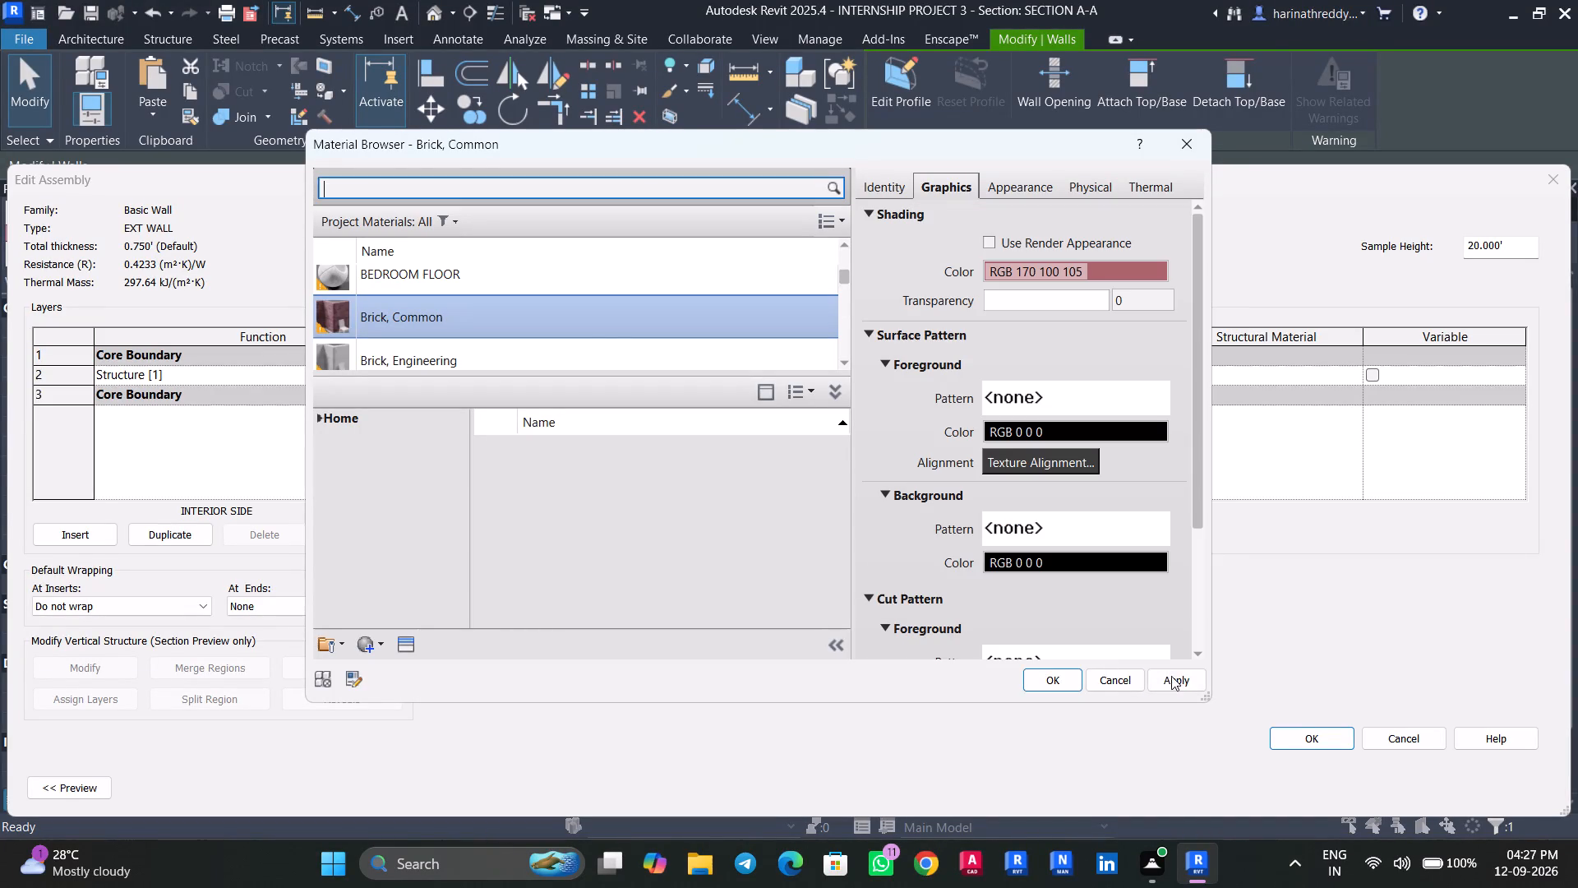
{"action": "left_click", "coordinate": [1172, 676]}
{"action": "scroll", "coordinate": [948, 559], "scroll_direction": "down", "scroll_amount": 4}
{"action": "scroll", "coordinate": [1019, 569], "scroll_direction": "down", "scroll_amount": 1}
{"action": "scroll", "coordinate": [1019, 569], "scroll_direction": "up", "scroll_amount": 1}
{"action": "scroll", "coordinate": [1019, 569], "scroll_direction": "down", "scroll_amount": 3}
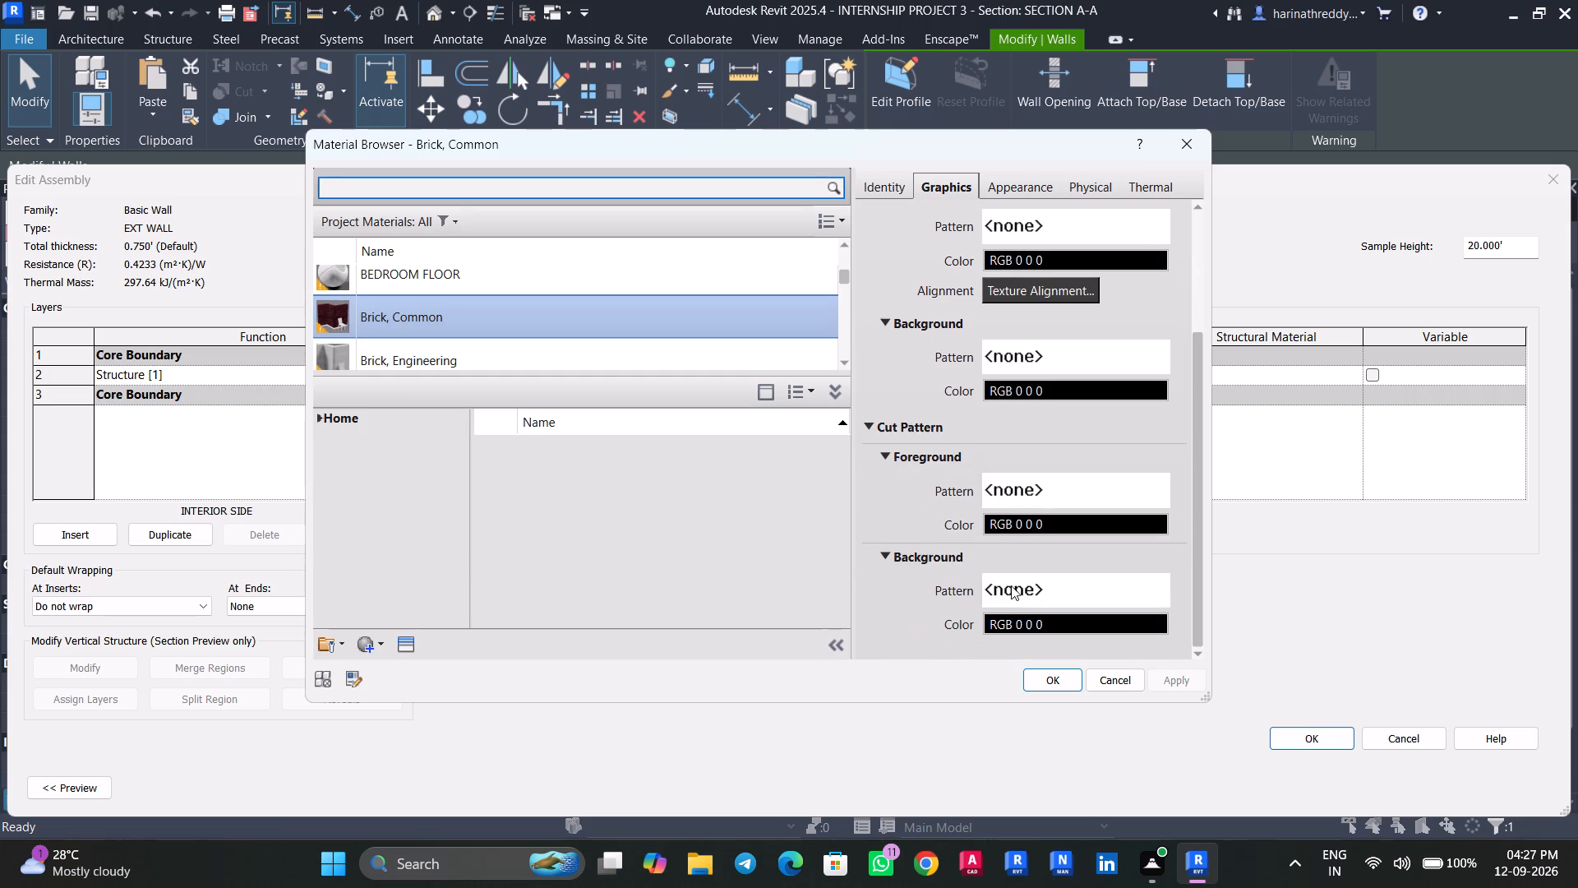
{"action": "scroll", "coordinate": [980, 623], "scroll_direction": "down", "scroll_amount": 2}
{"action": "left_click", "coordinate": [1047, 677]}
{"action": "left_click", "coordinate": [1326, 742]}
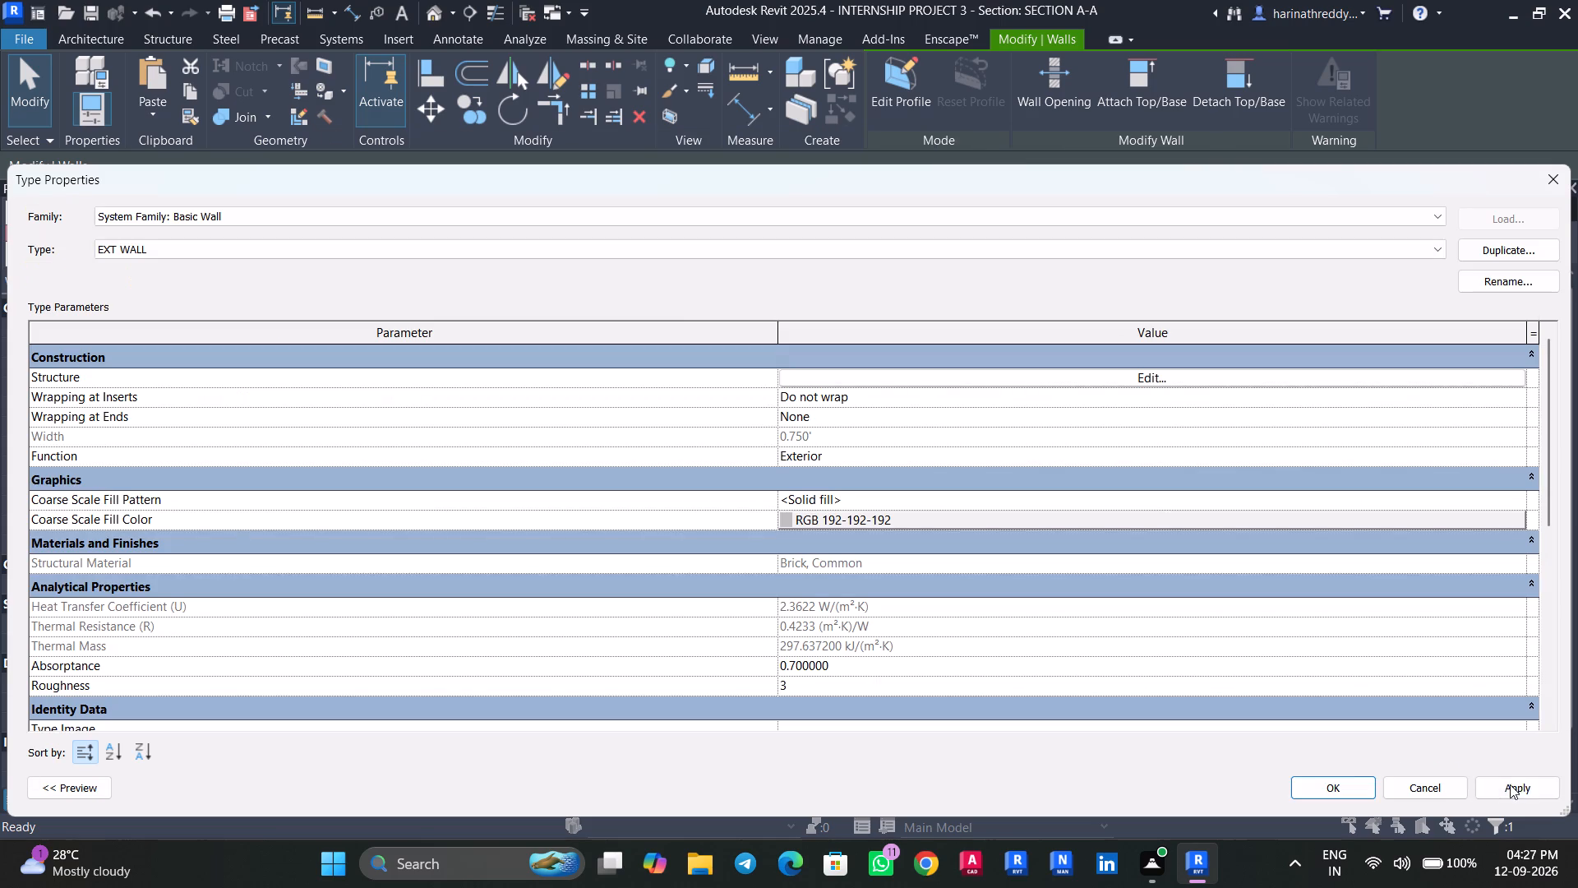
{"action": "left_click", "coordinate": [1510, 780]}
{"action": "left_click", "coordinate": [1326, 789]}
{"action": "key", "text": "Escape"}
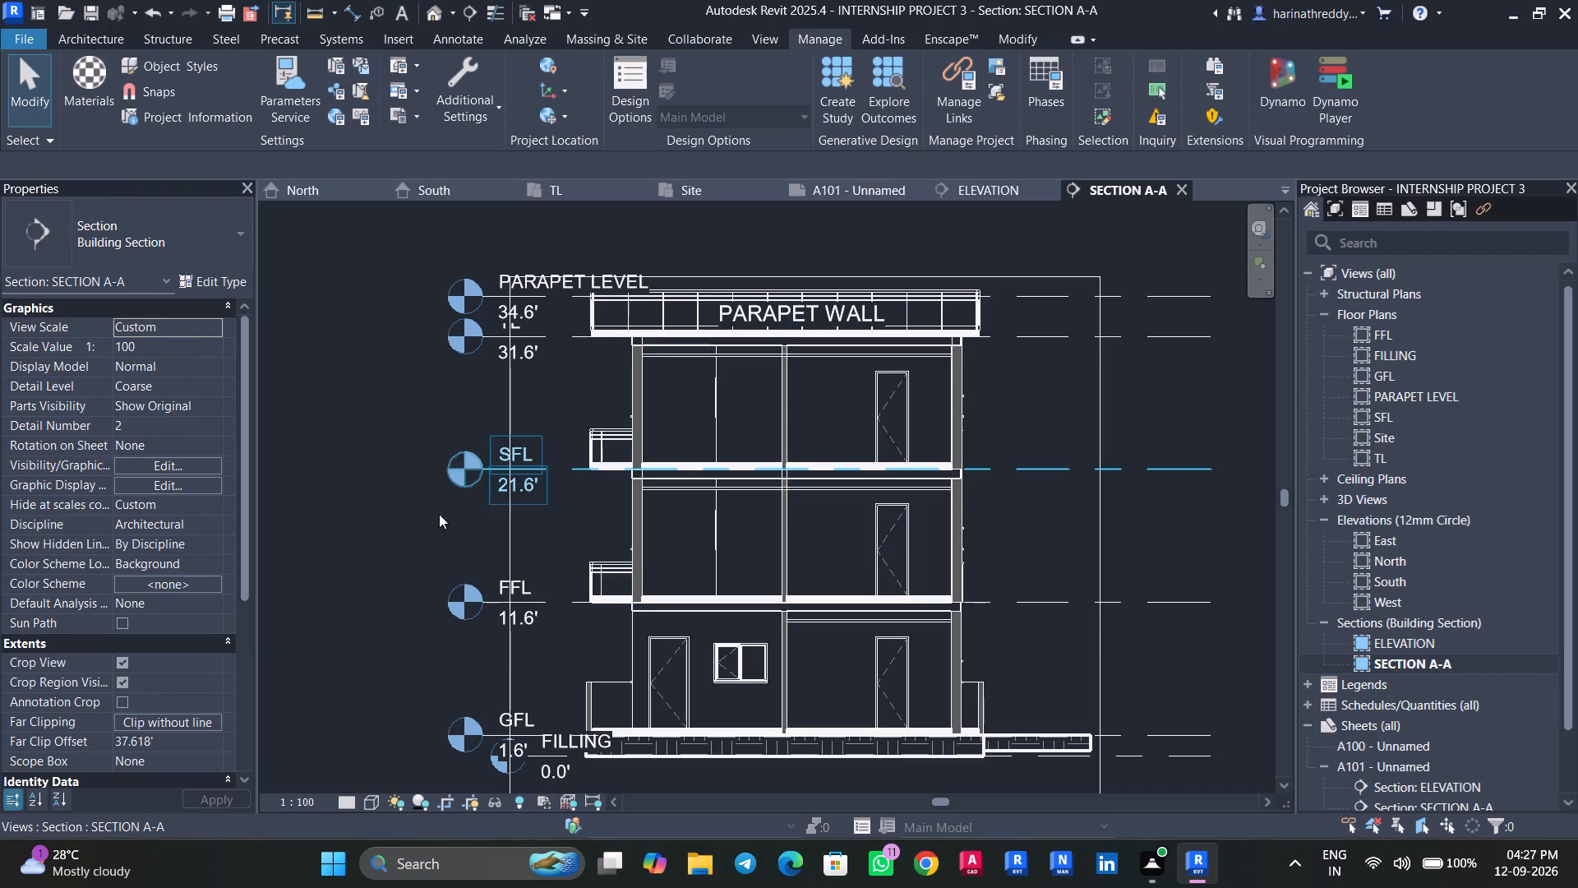
Examine the roof railing's type properties, including its baluster placement and rail structure.
{"action": "scroll", "coordinate": [341, 591], "scroll_direction": "up", "scroll_amount": 2}
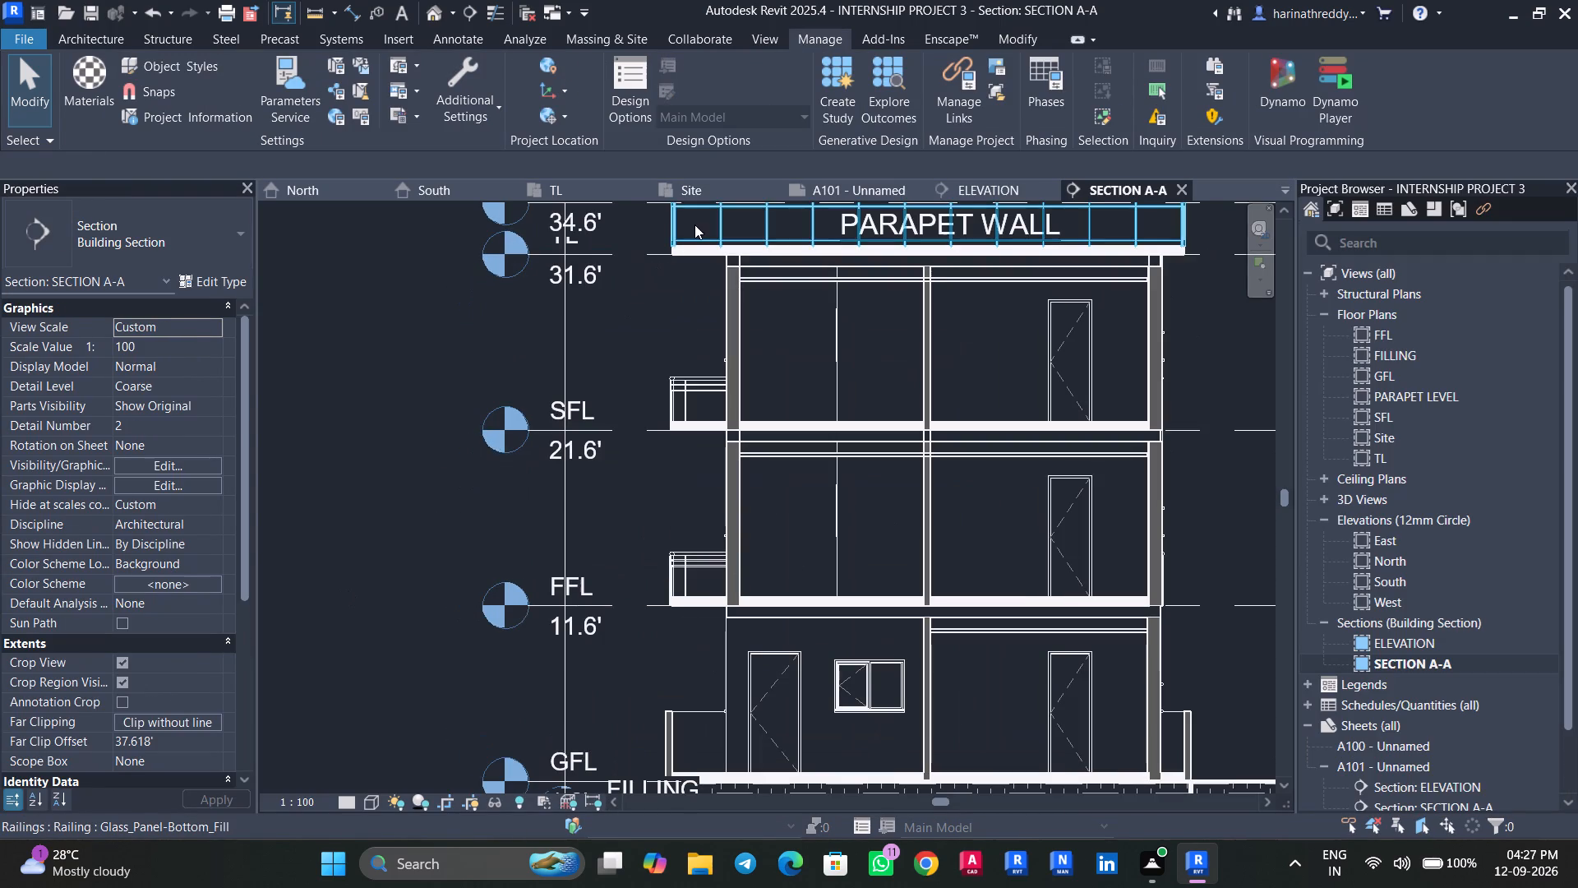
{"action": "left_click", "coordinate": [694, 224]}
{"action": "left_click", "coordinate": [202, 284]}
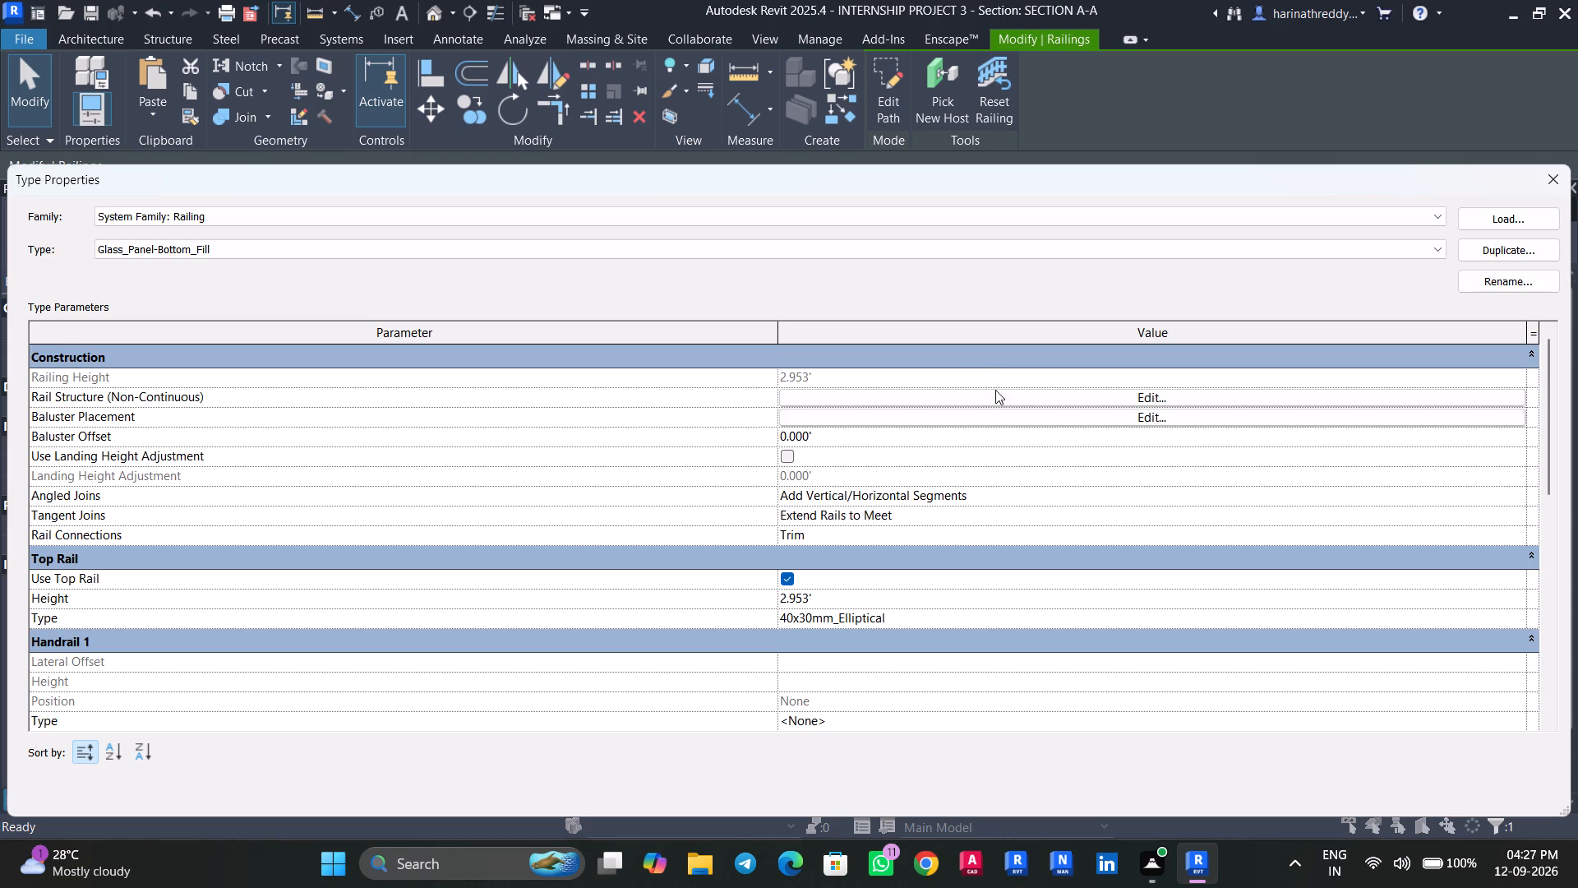
{"action": "scroll", "coordinate": [980, 511], "scroll_direction": "down", "scroll_amount": 2}
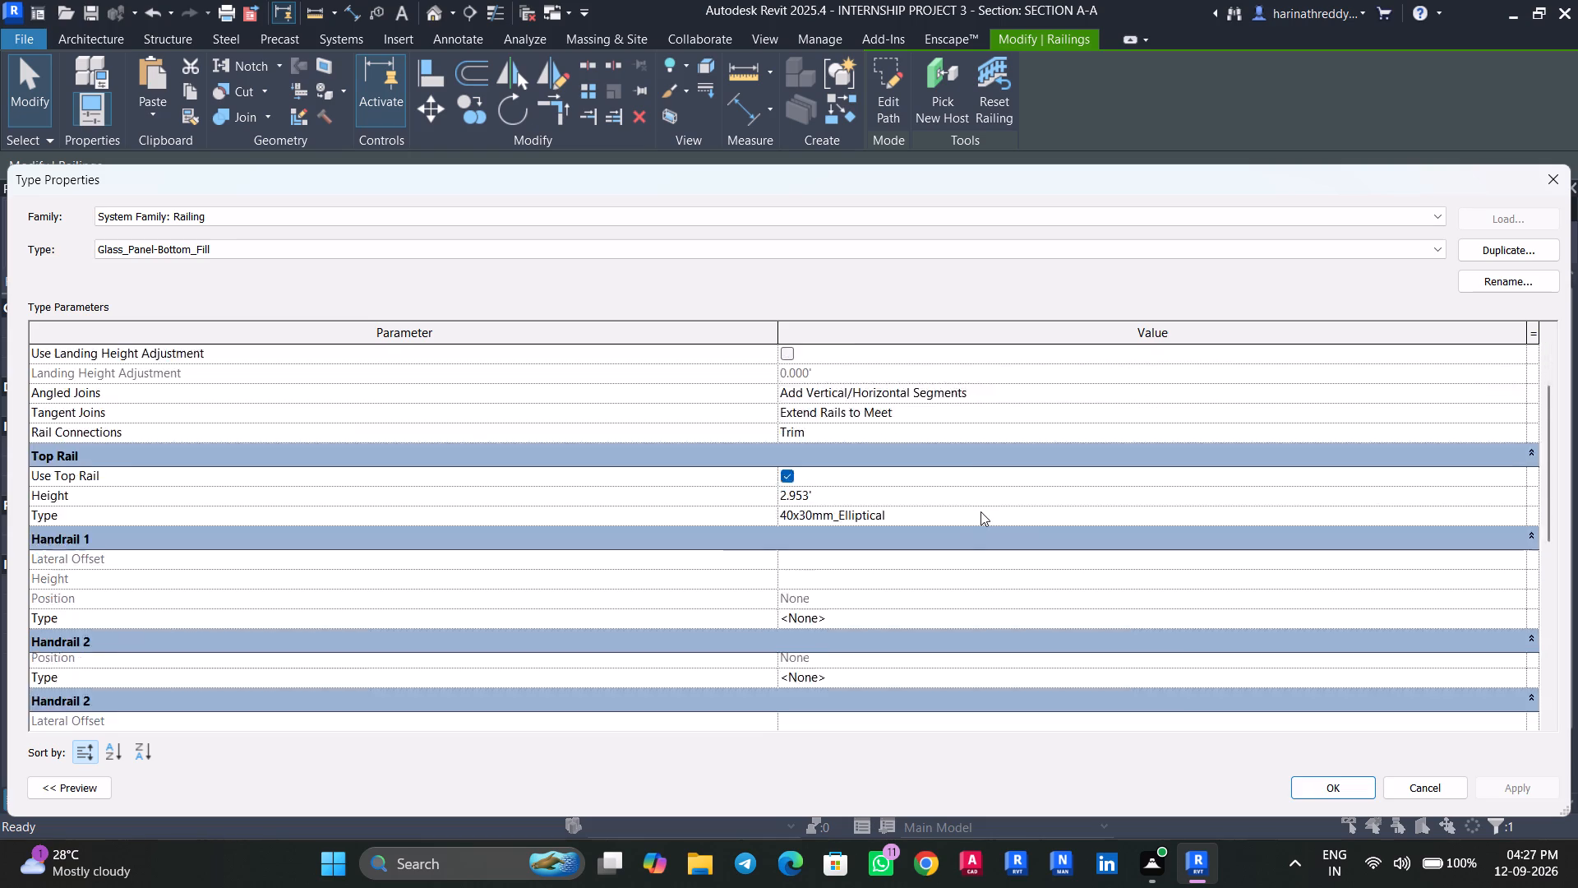
{"action": "scroll", "coordinate": [980, 511], "scroll_direction": "down", "scroll_amount": 5}
{"action": "scroll", "coordinate": [980, 511], "scroll_direction": "up", "scroll_amount": 7}
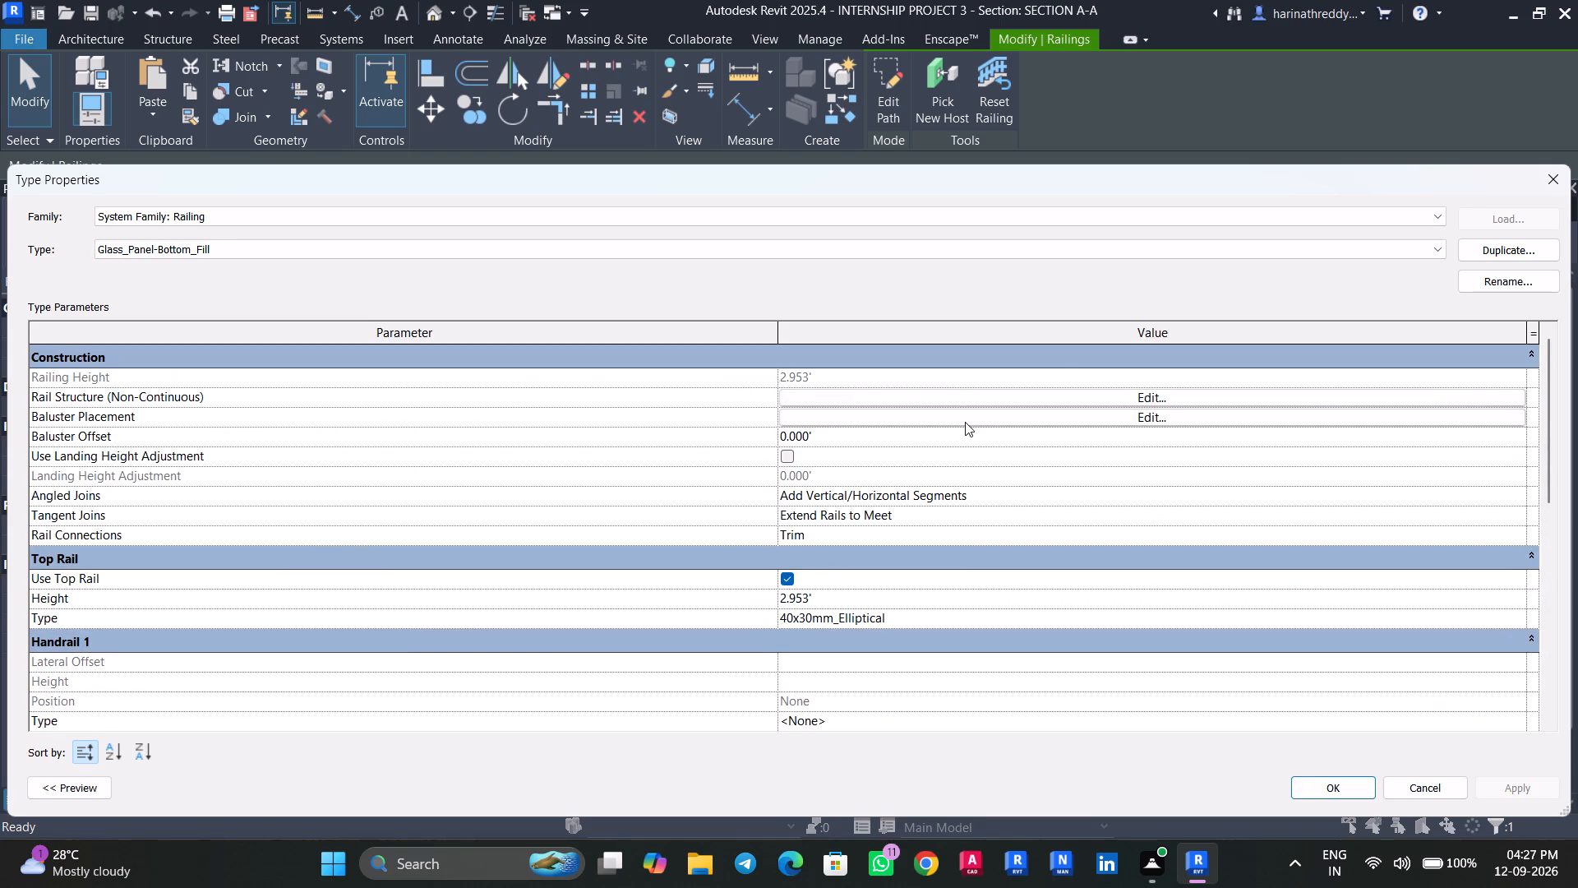
{"action": "left_click", "coordinate": [965, 422]}
{"action": "left_click", "coordinate": [1296, 743]}
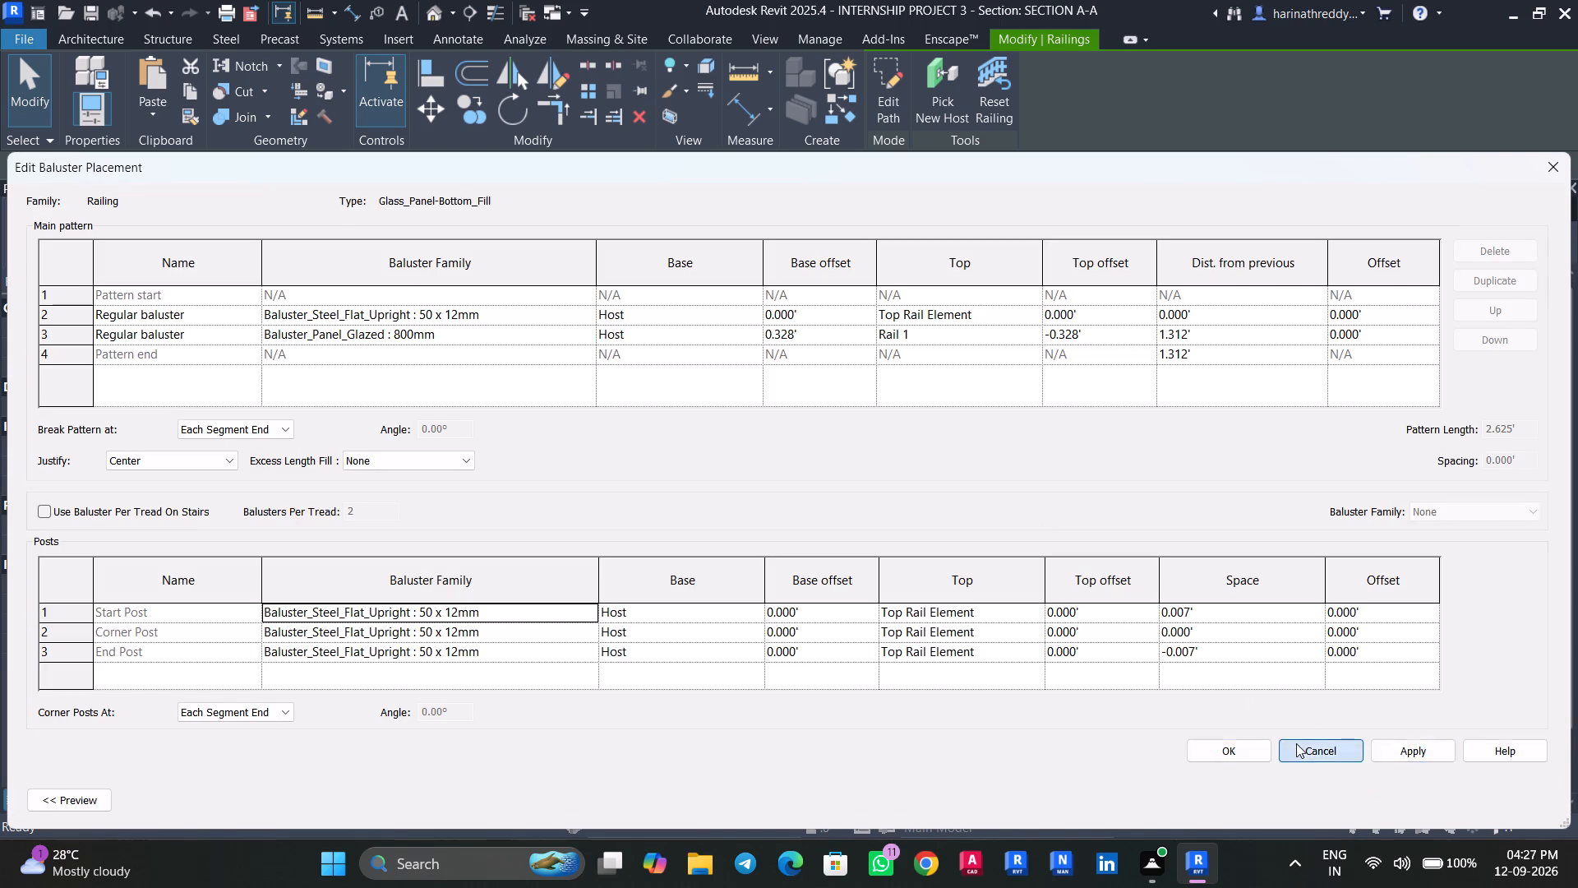
{"action": "left_click", "coordinate": [983, 395]}
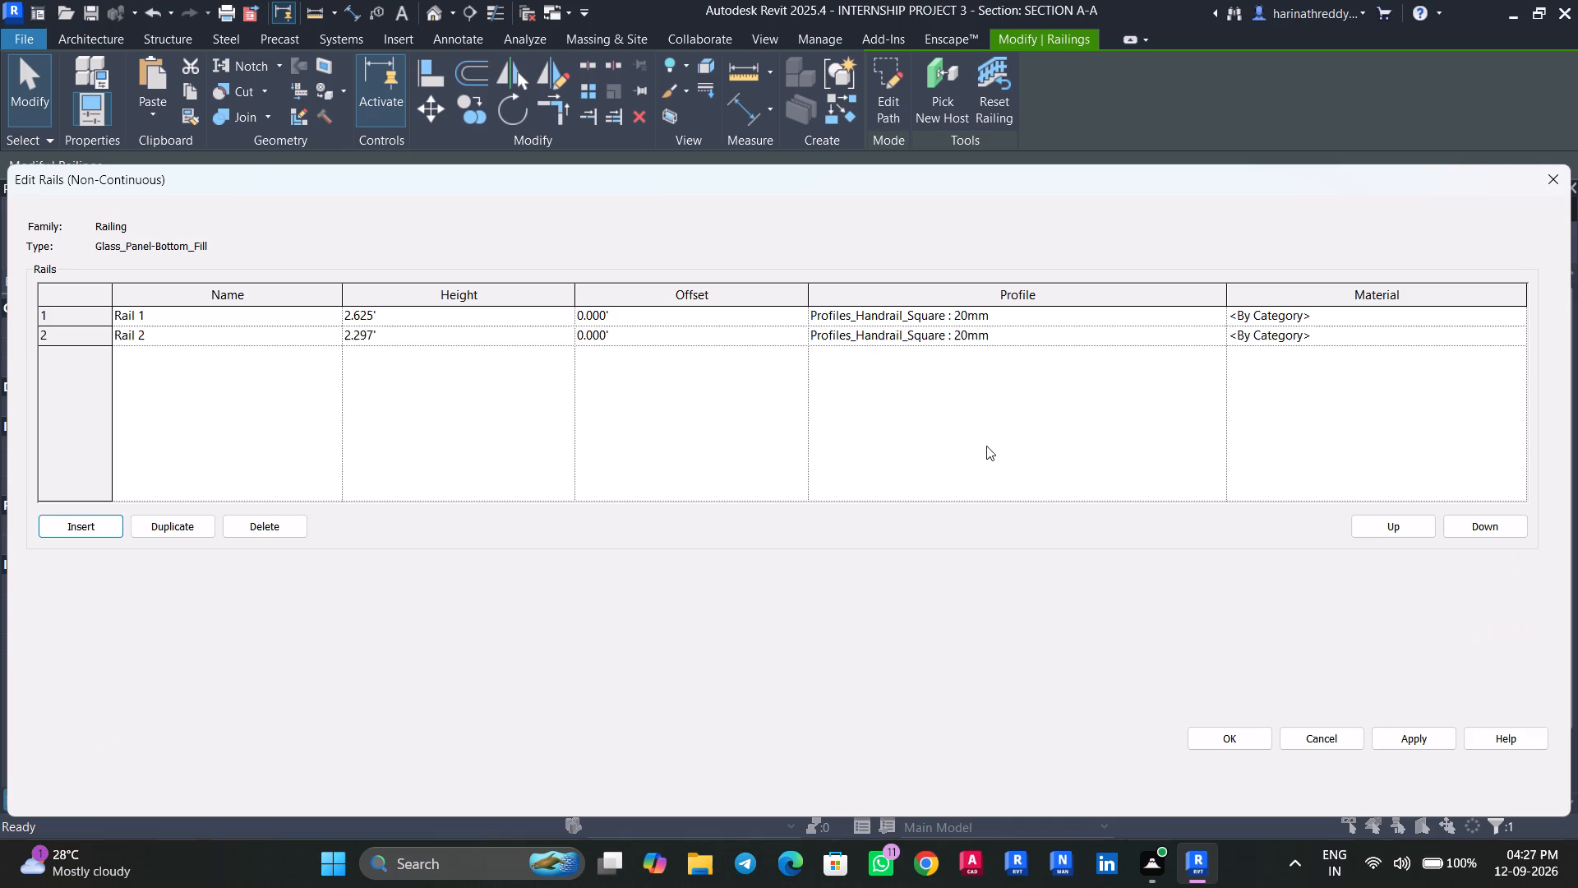
{"action": "left_click", "coordinate": [1308, 736]}
{"action": "scroll", "coordinate": [823, 573], "scroll_direction": "down", "scroll_amount": 3}
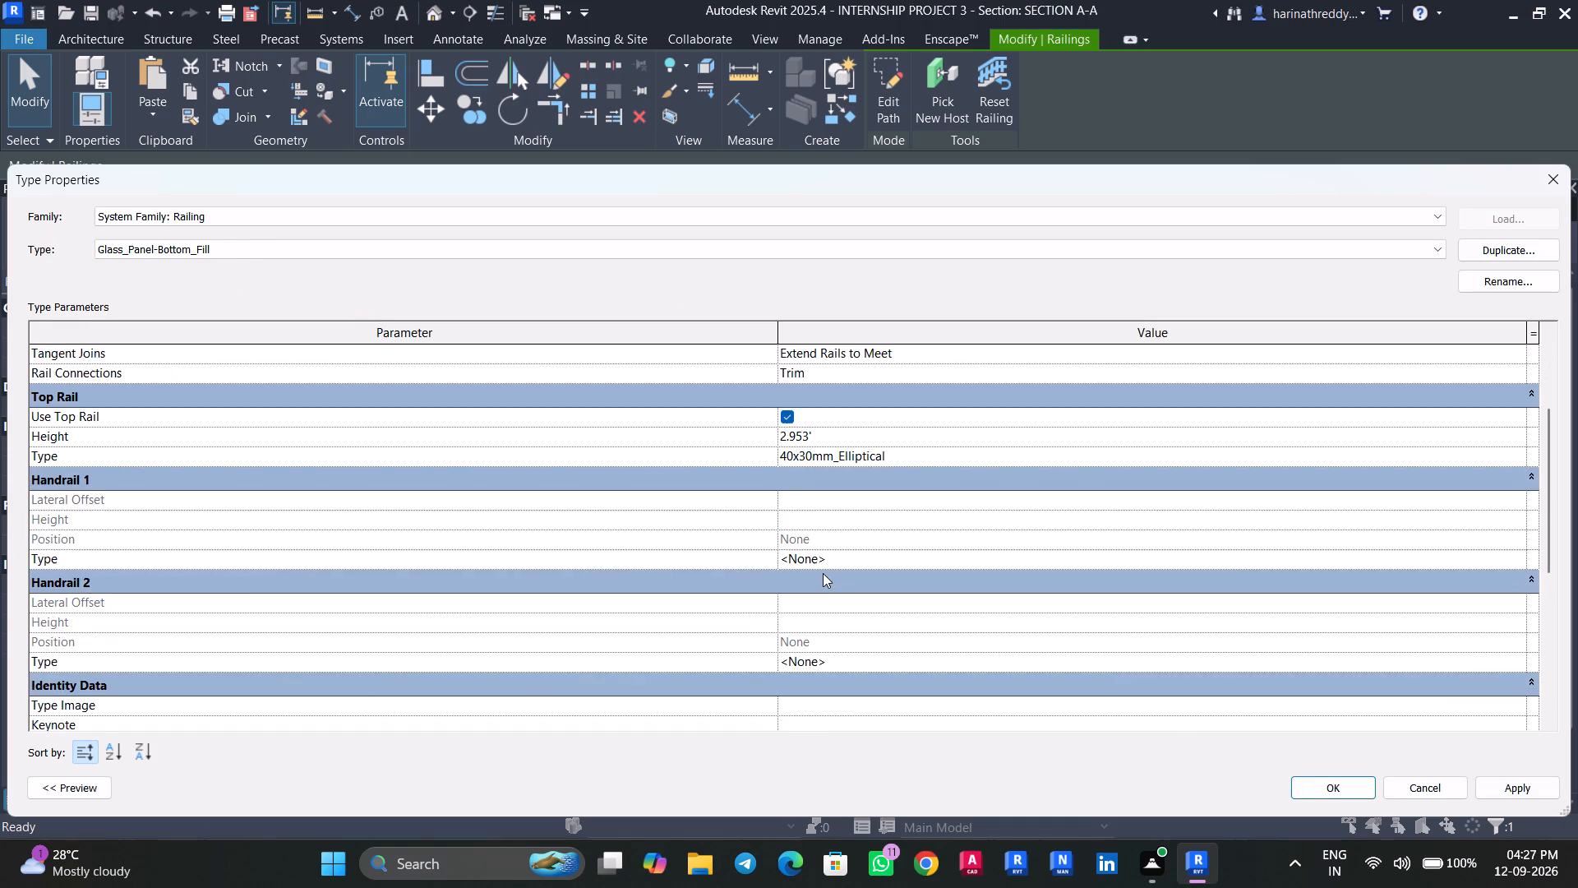
{"action": "scroll", "coordinate": [823, 573], "scroll_direction": "down", "scroll_amount": 8}
{"action": "key", "text": "Escape"}
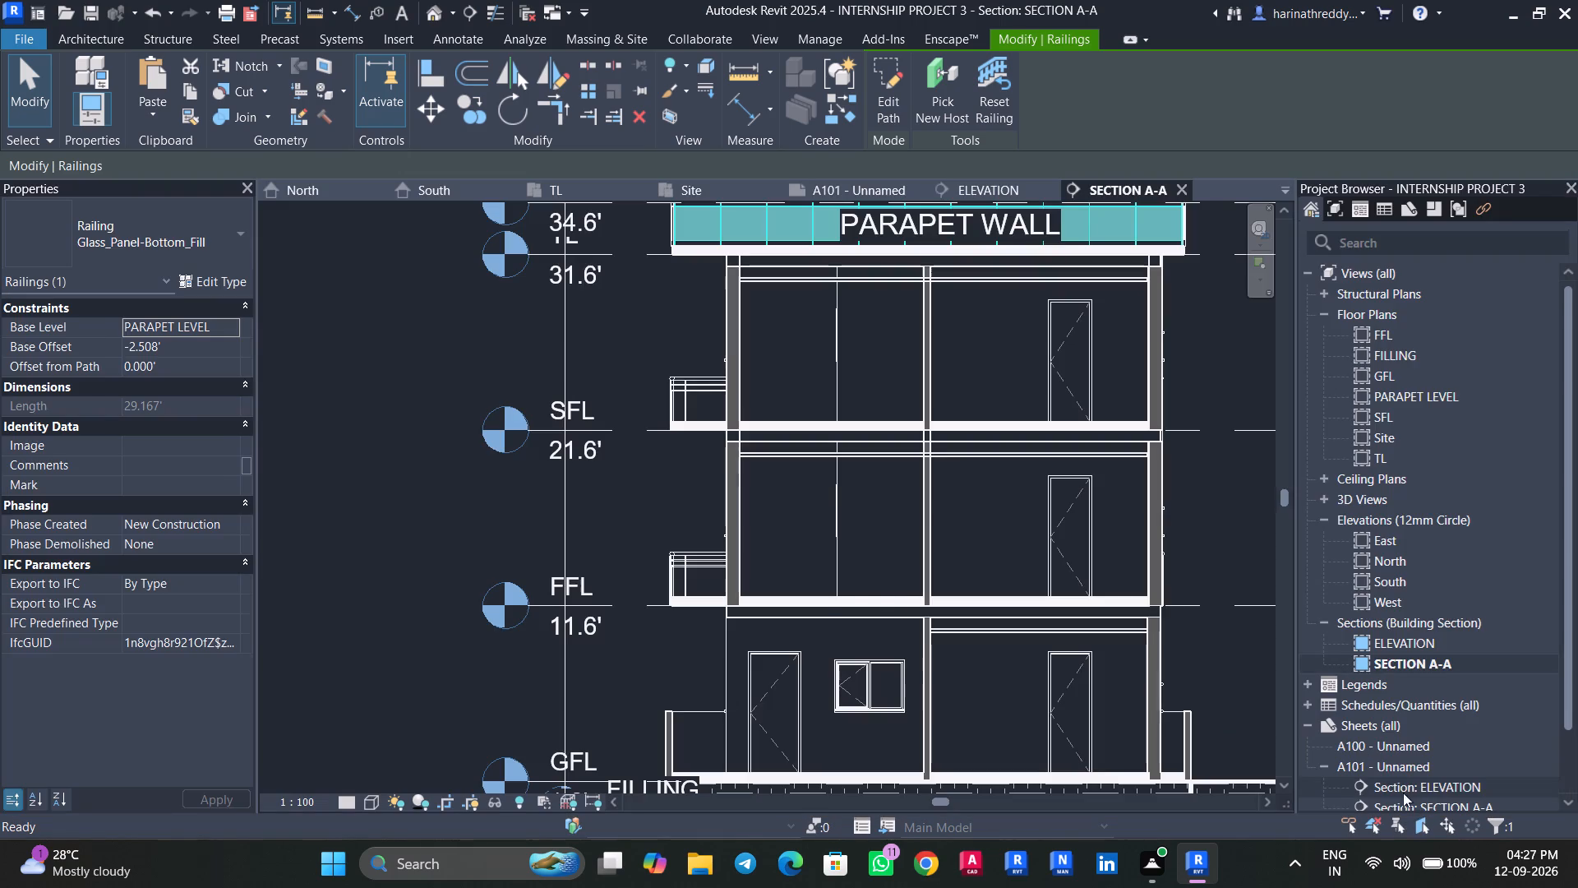
{"action": "key", "text": "Escape"}
Place a 3.5mm Arial text note reading RCC SLAB inside the top storey, beside the central wall.
{"action": "scroll", "coordinate": [420, 546], "scroll_direction": "down", "scroll_amount": 3}
{"action": "middle_click_drag", "start_coordinate": [420, 546], "coordinate": [367, 526]}
{"action": "scroll", "coordinate": [741, 377], "scroll_direction": "up", "scroll_amount": 4}
{"action": "type", "text": "TX"}
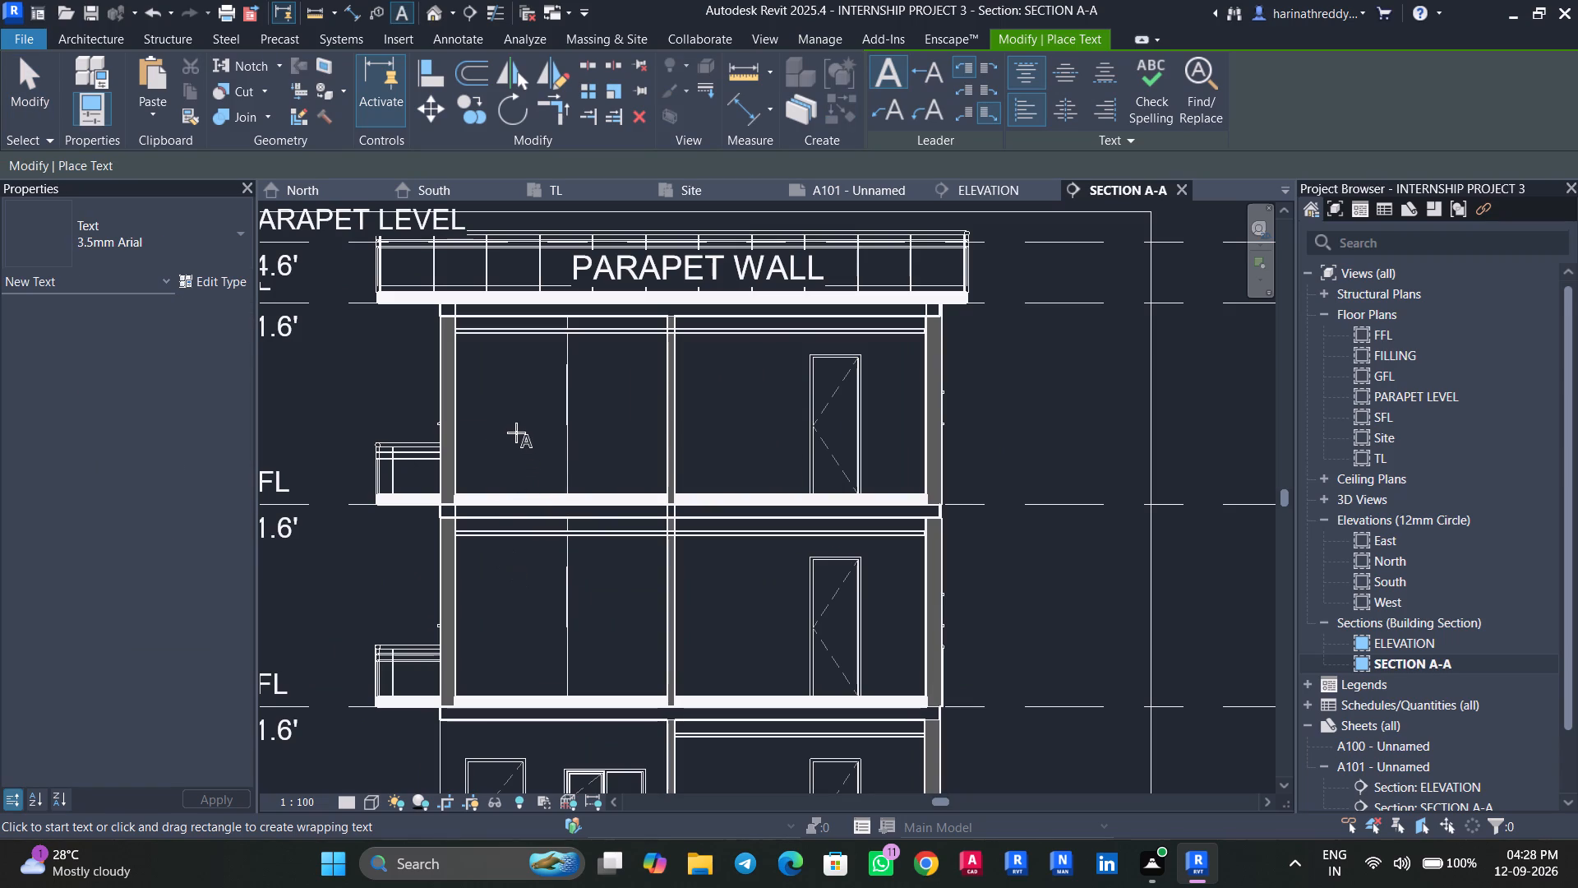
{"action": "left_click", "coordinate": [495, 382]}
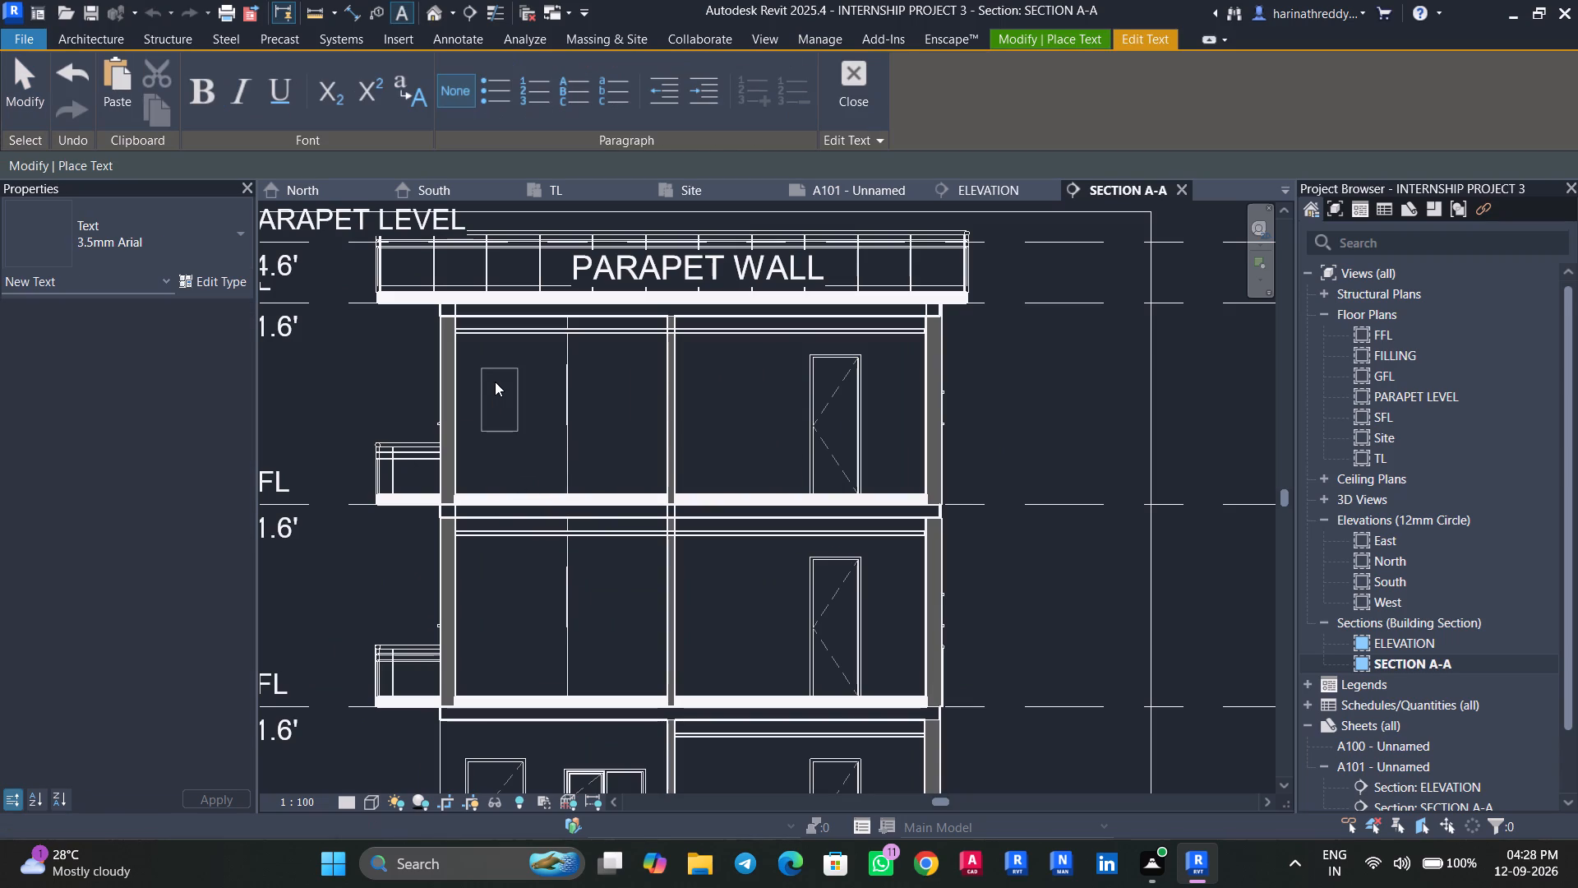
{"action": "type", "text": "RCC SLAB"}
{"action": "left_click", "coordinate": [744, 382]}
{"action": "key", "text": "Escape"}
{"action": "key", "text": "Escape"}
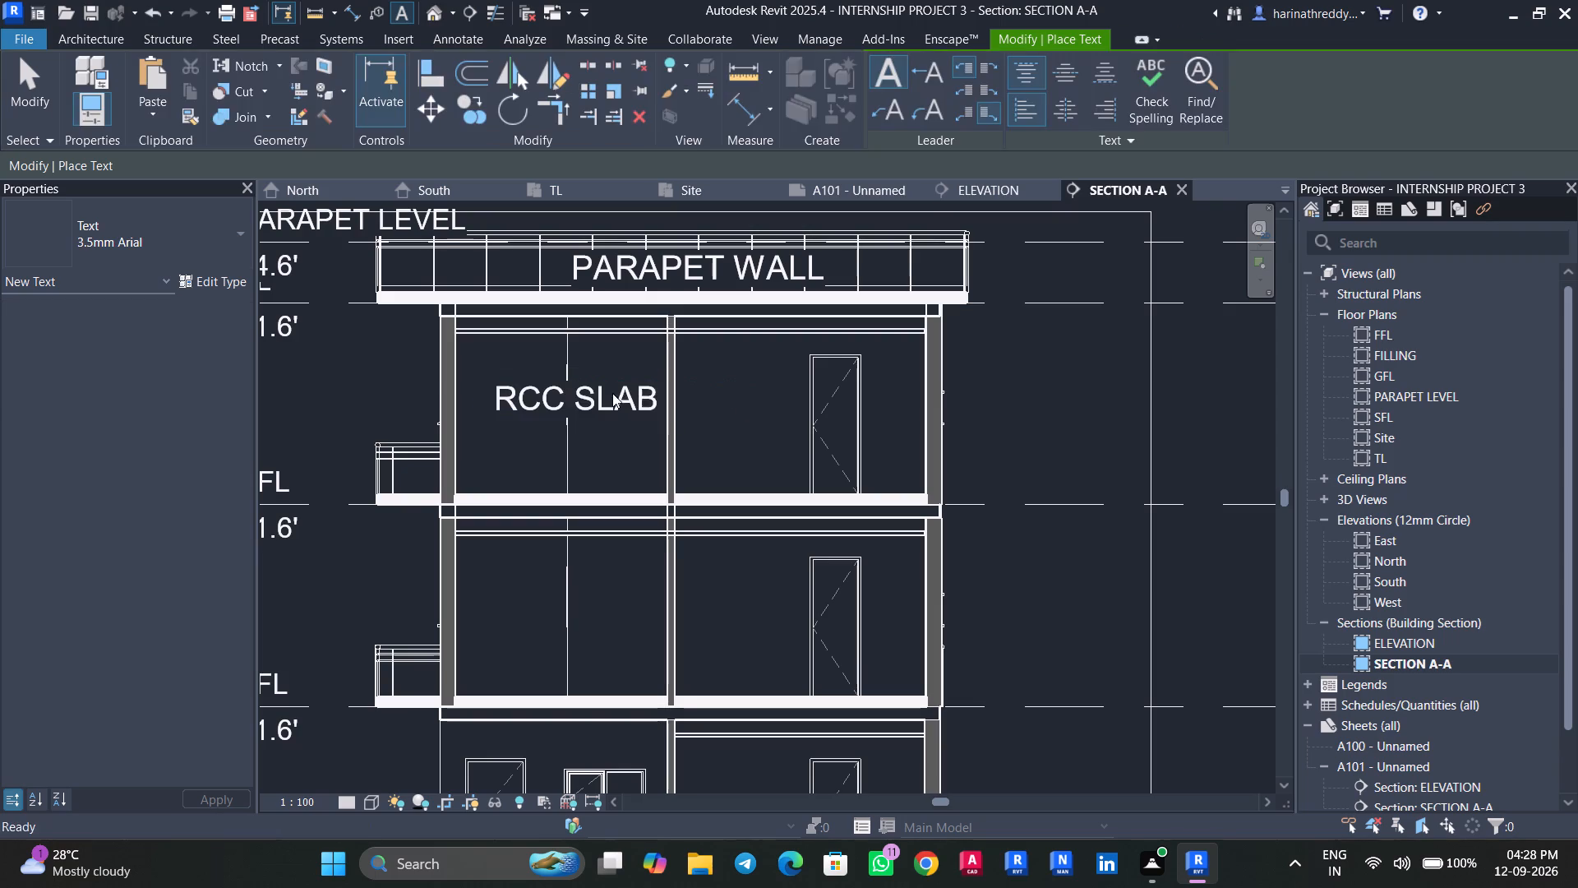
Add a right-side straight leader from the RCC SLAB note to the roof slab and nudge the note slightly left.
{"action": "left_click", "coordinate": [618, 391]}
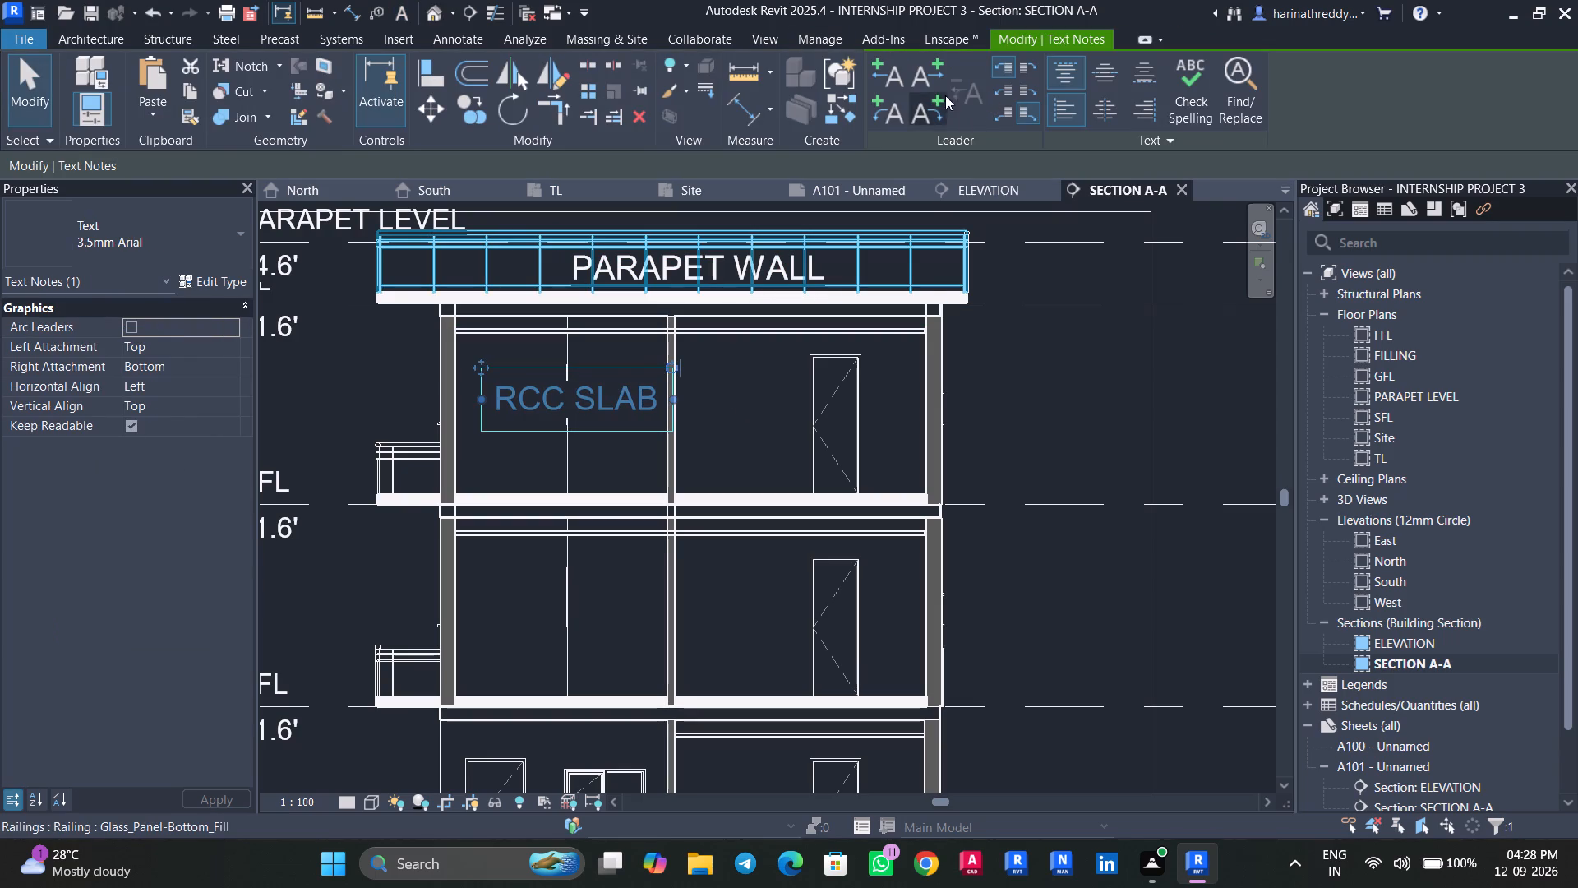
{"action": "left_click", "coordinate": [934, 78]}
{"action": "left_click_drag", "start_coordinate": [842, 395], "coordinate": [625, 297]}
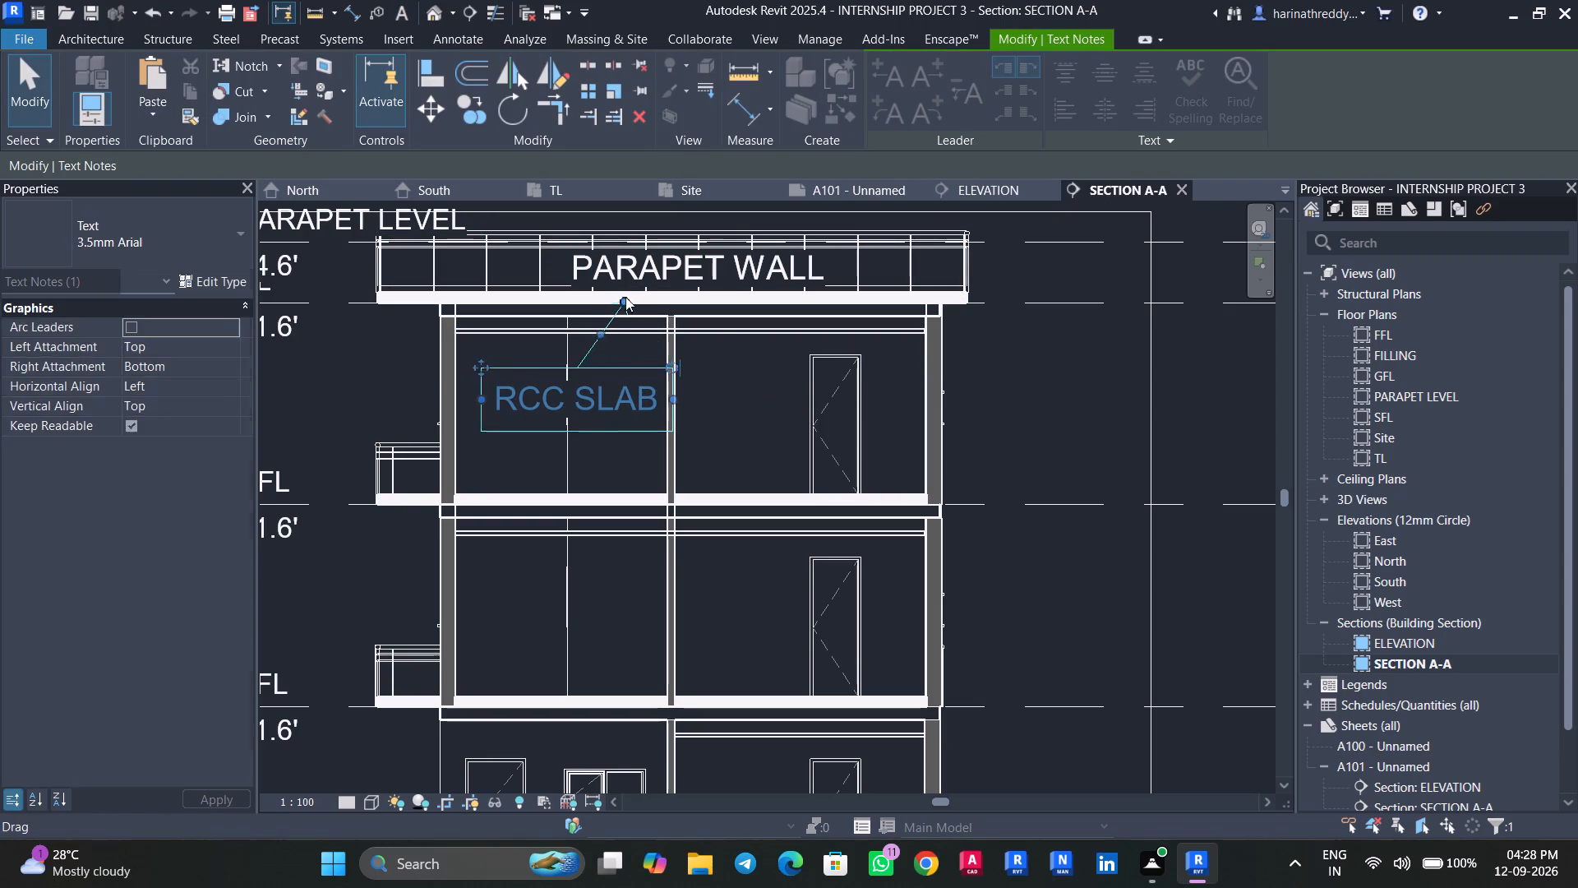
{"action": "key", "text": "Escape"}
{"action": "left_click", "coordinate": [602, 381]}
{"action": "key", "text": "Left"}
{"action": "key", "text": "Left"}
{"action": "key", "text": "Left"}
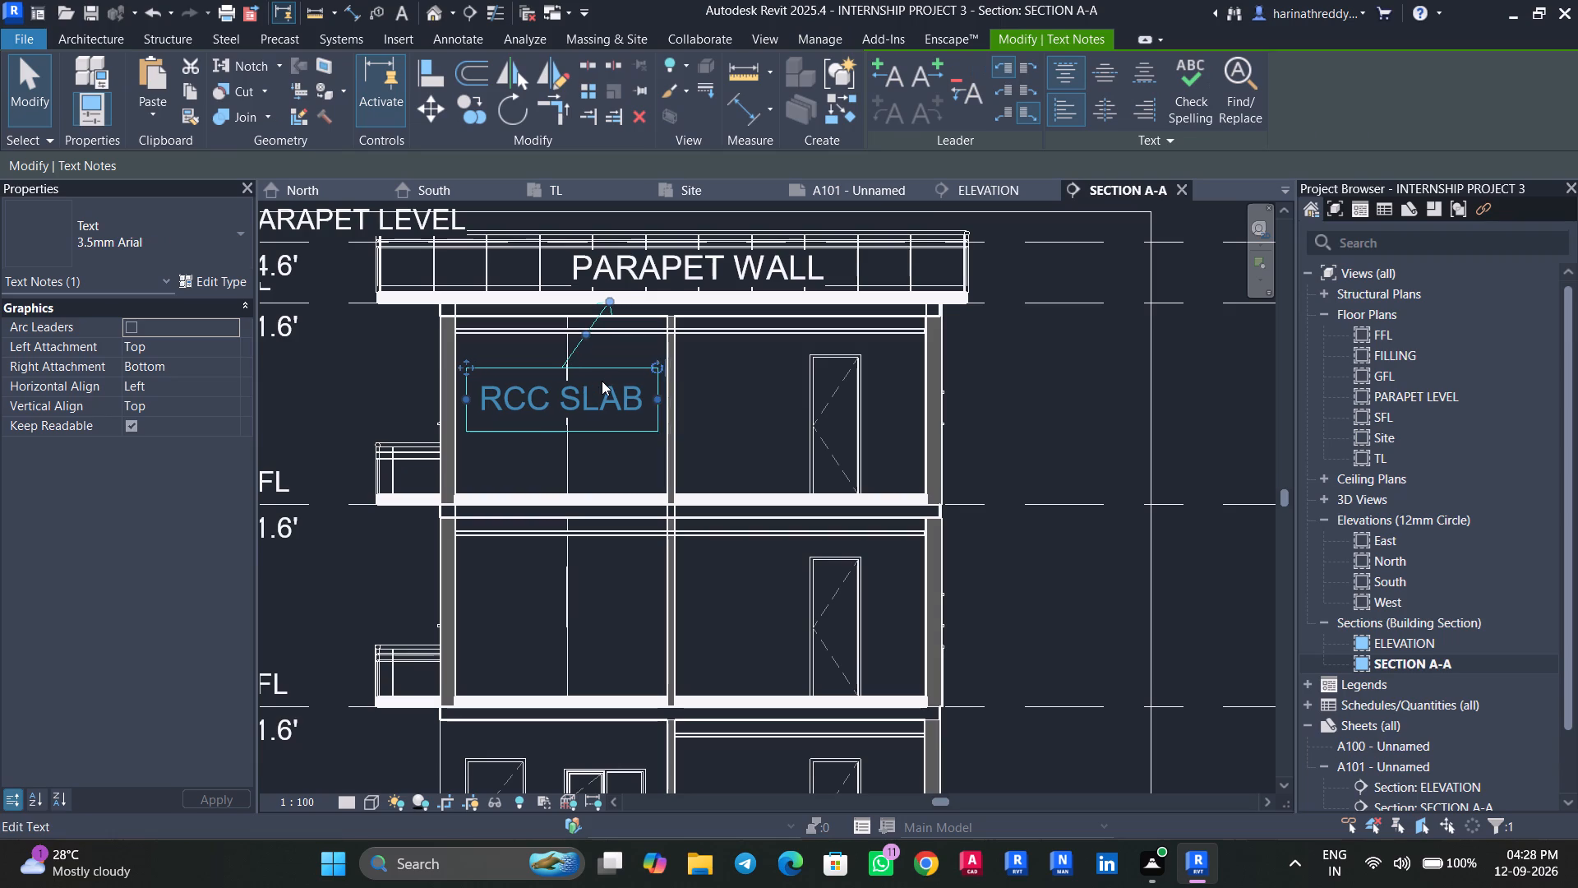
{"action": "key", "text": "Escape"}
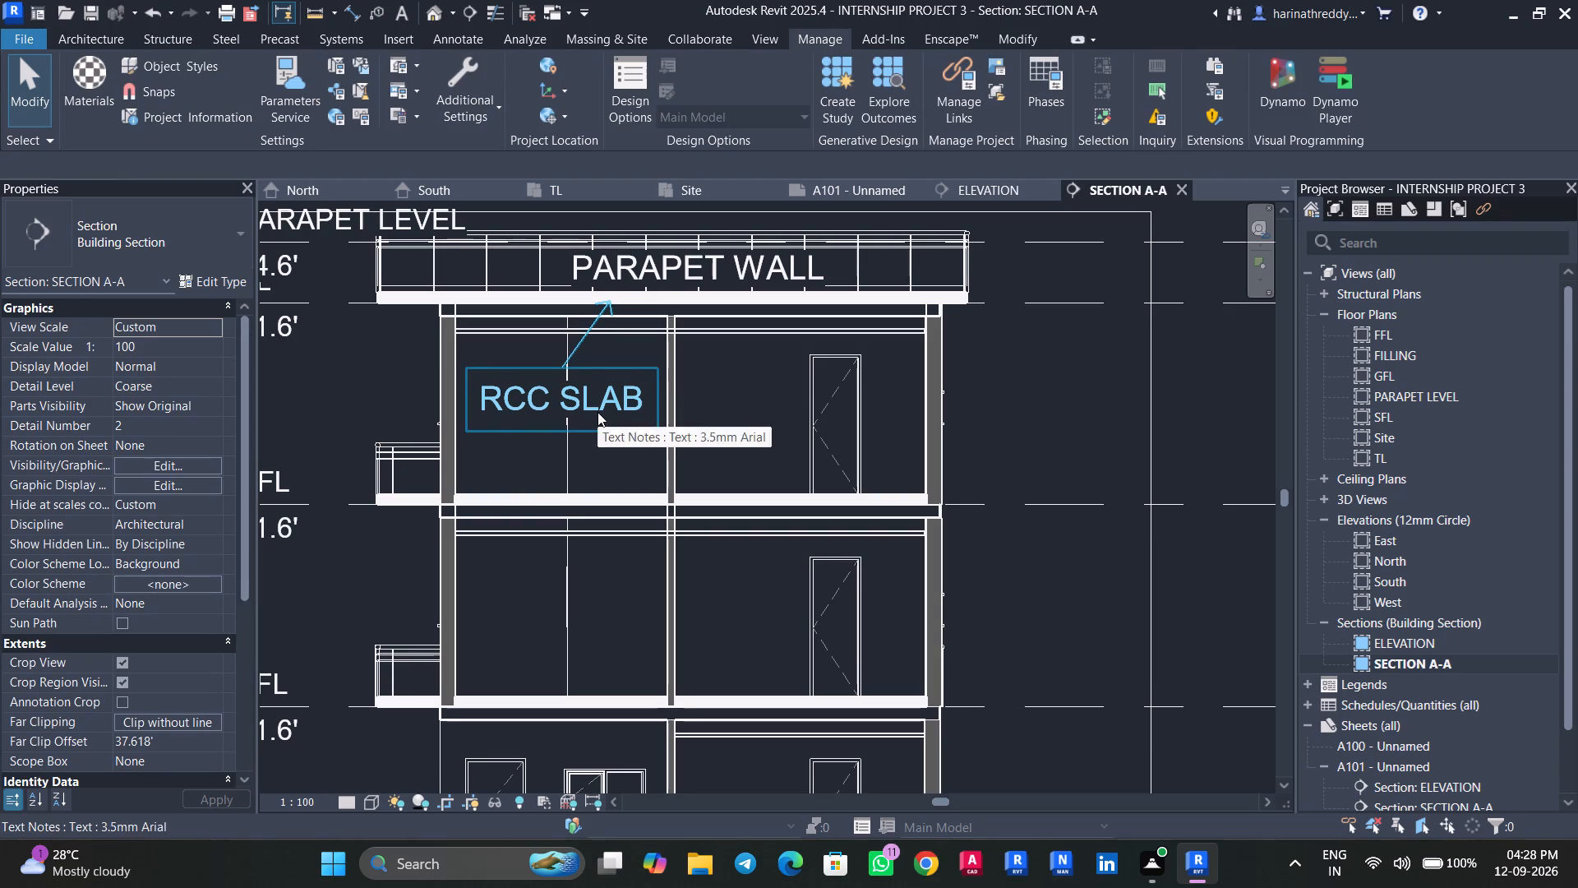
Copy the RCC SLAB note with its leader into the two storeys below, each arrow pointing at the slab overhead.
{"action": "left_click", "coordinate": [598, 409]}
{"action": "left_click_drag", "start_coordinate": [598, 390], "coordinate": [588, 608], "text": "ctrl"}
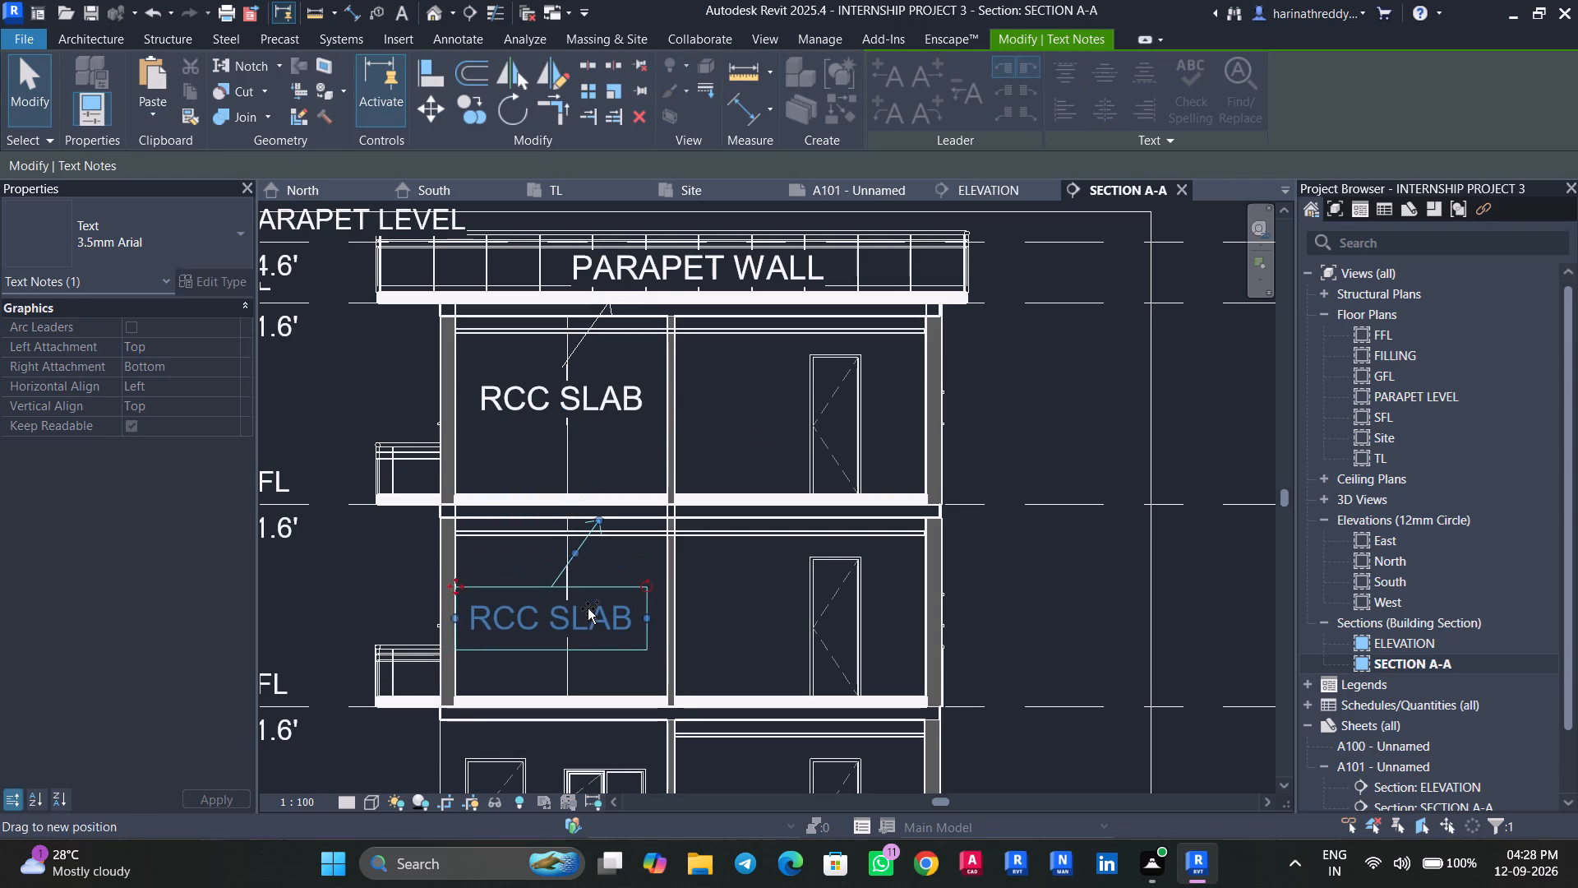
{"action": "left_click_drag", "start_coordinate": [588, 608], "coordinate": [599, 597], "text": "ctrl"}
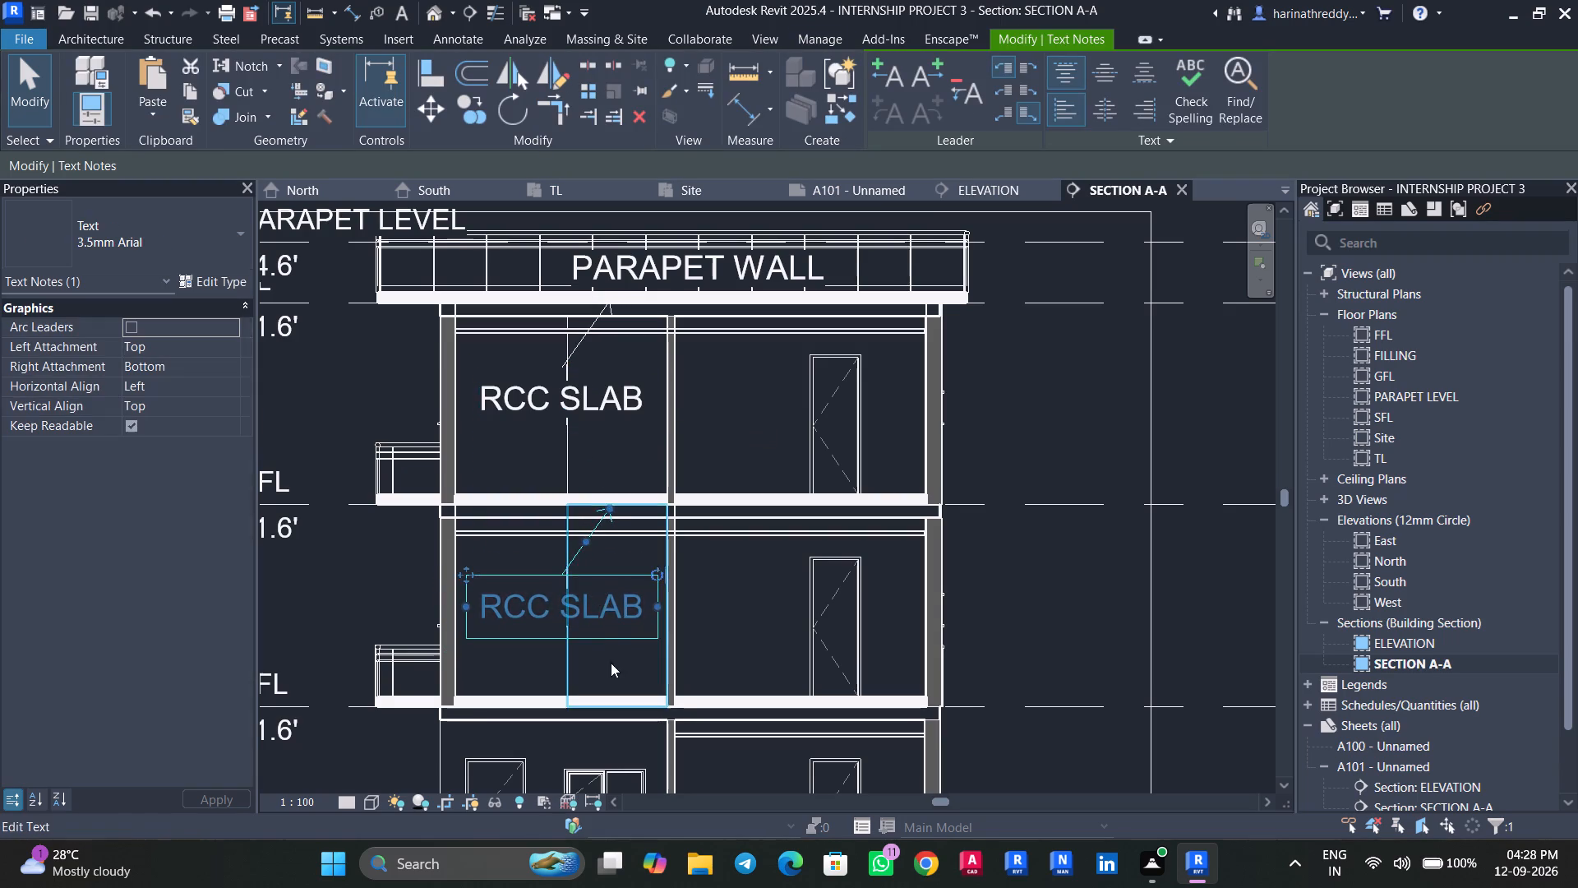
{"action": "middle_click_drag", "start_coordinate": [610, 664], "coordinate": [596, 471]}
{"action": "left_click_drag", "start_coordinate": [588, 422], "coordinate": [566, 598], "text": "ctrl"}
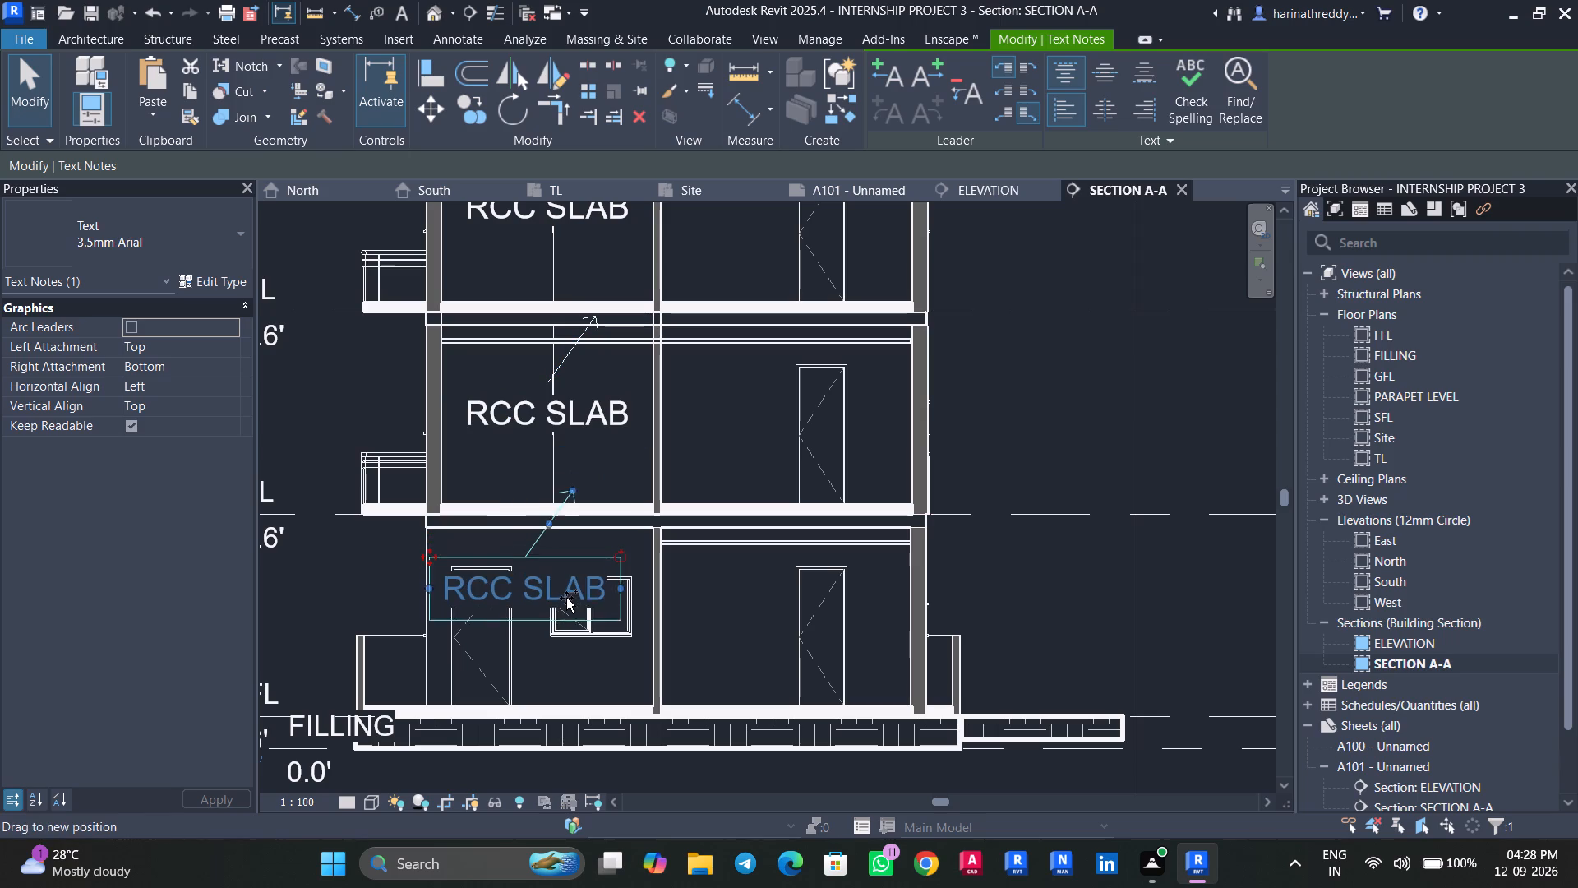
{"action": "left_click_drag", "start_coordinate": [566, 598], "coordinate": [577, 624], "text": "ctrl"}
{"action": "left_click", "coordinate": [745, 574]}
{"action": "scroll", "coordinate": [741, 602], "scroll_direction": "down", "scroll_amount": 4}
{"action": "left_click", "coordinate": [1177, 453]}
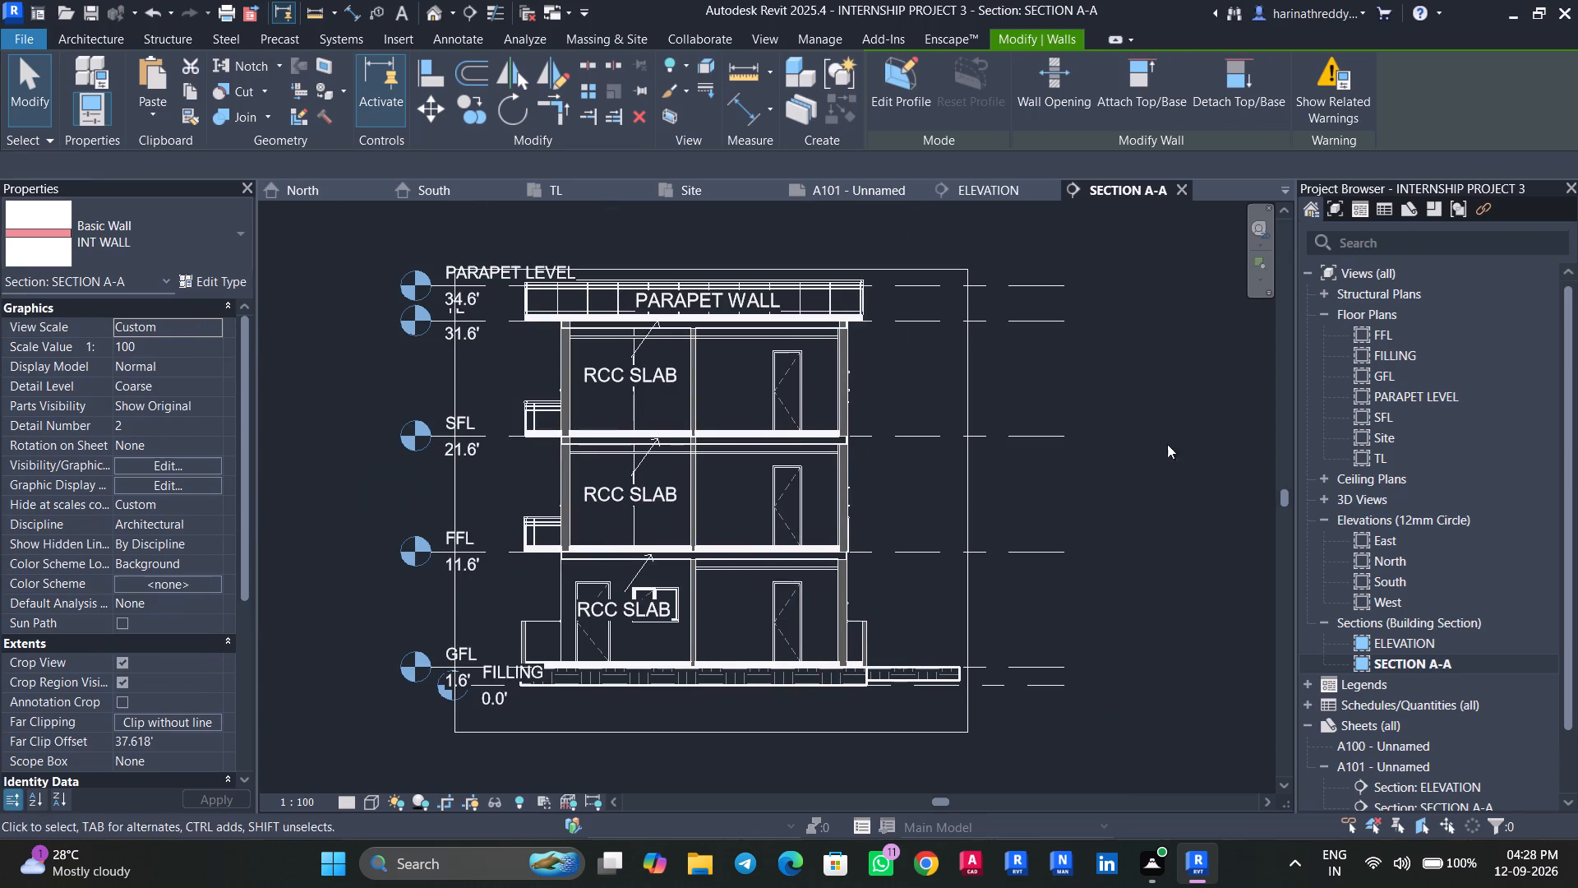
Place a 3.5mm Arial text note reading BRICK in the top storey's room with the door.
{"action": "scroll", "coordinate": [699, 398], "scroll_direction": "up", "scroll_amount": 3}
{"action": "scroll", "coordinate": [699, 398], "scroll_direction": "down", "scroll_amount": 1}
{"action": "scroll", "coordinate": [699, 398], "scroll_direction": "up", "scroll_amount": 1}
{"action": "middle_click_drag", "start_coordinate": [699, 398], "coordinate": [510, 441]}
{"action": "key", "text": "t"}
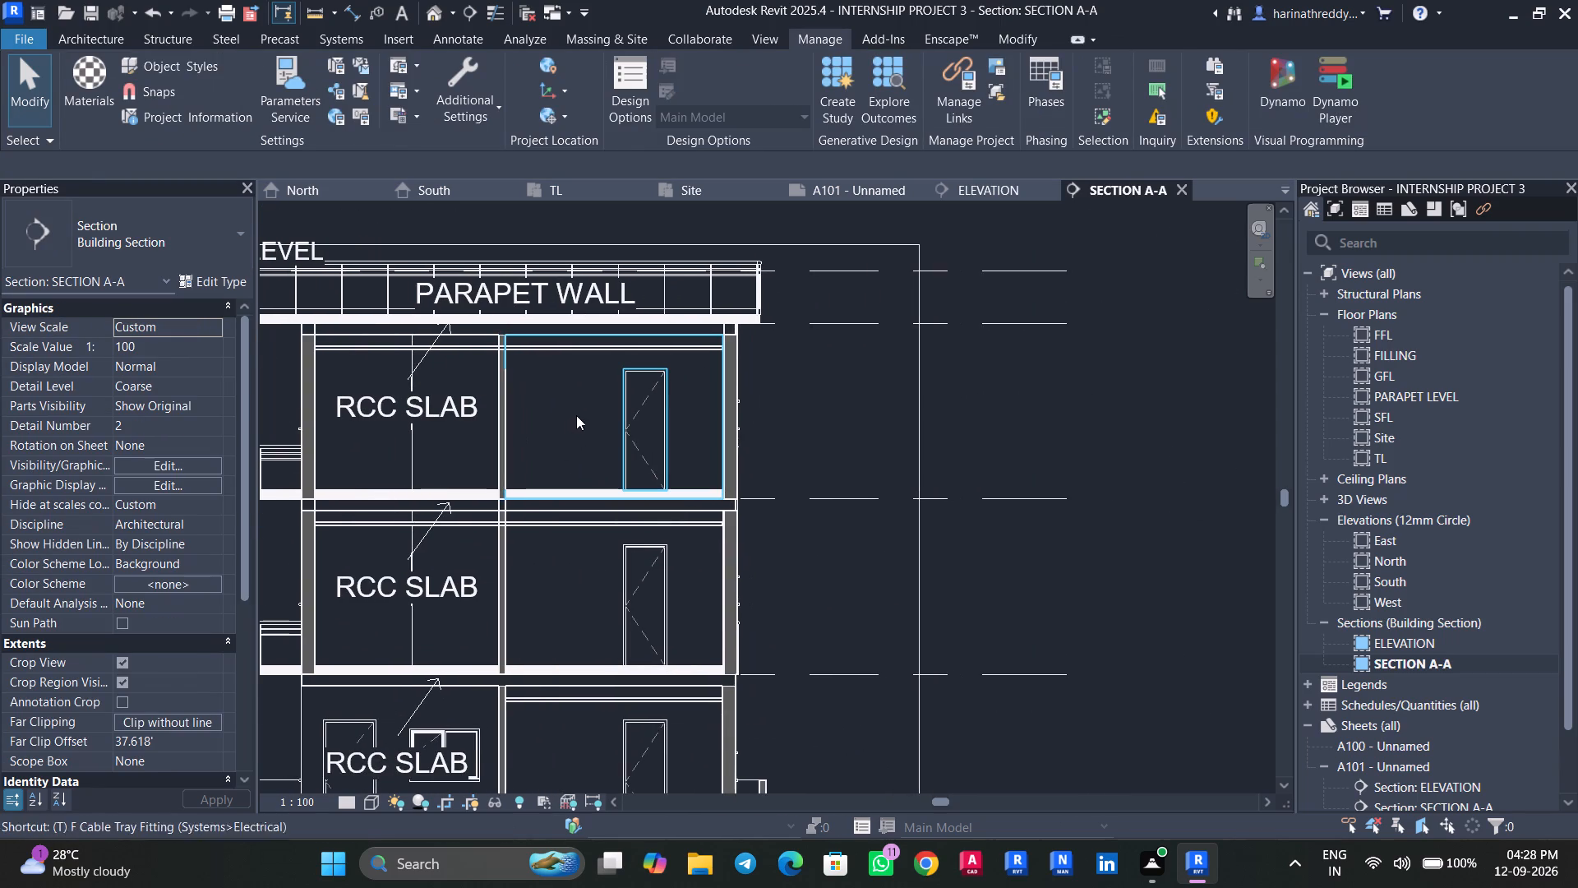
{"action": "key", "text": "x"}
{"action": "left_click", "coordinate": [551, 401]}
{"action": "type", "text": "BRICL"}
{"action": "key", "text": "BackSpace"}
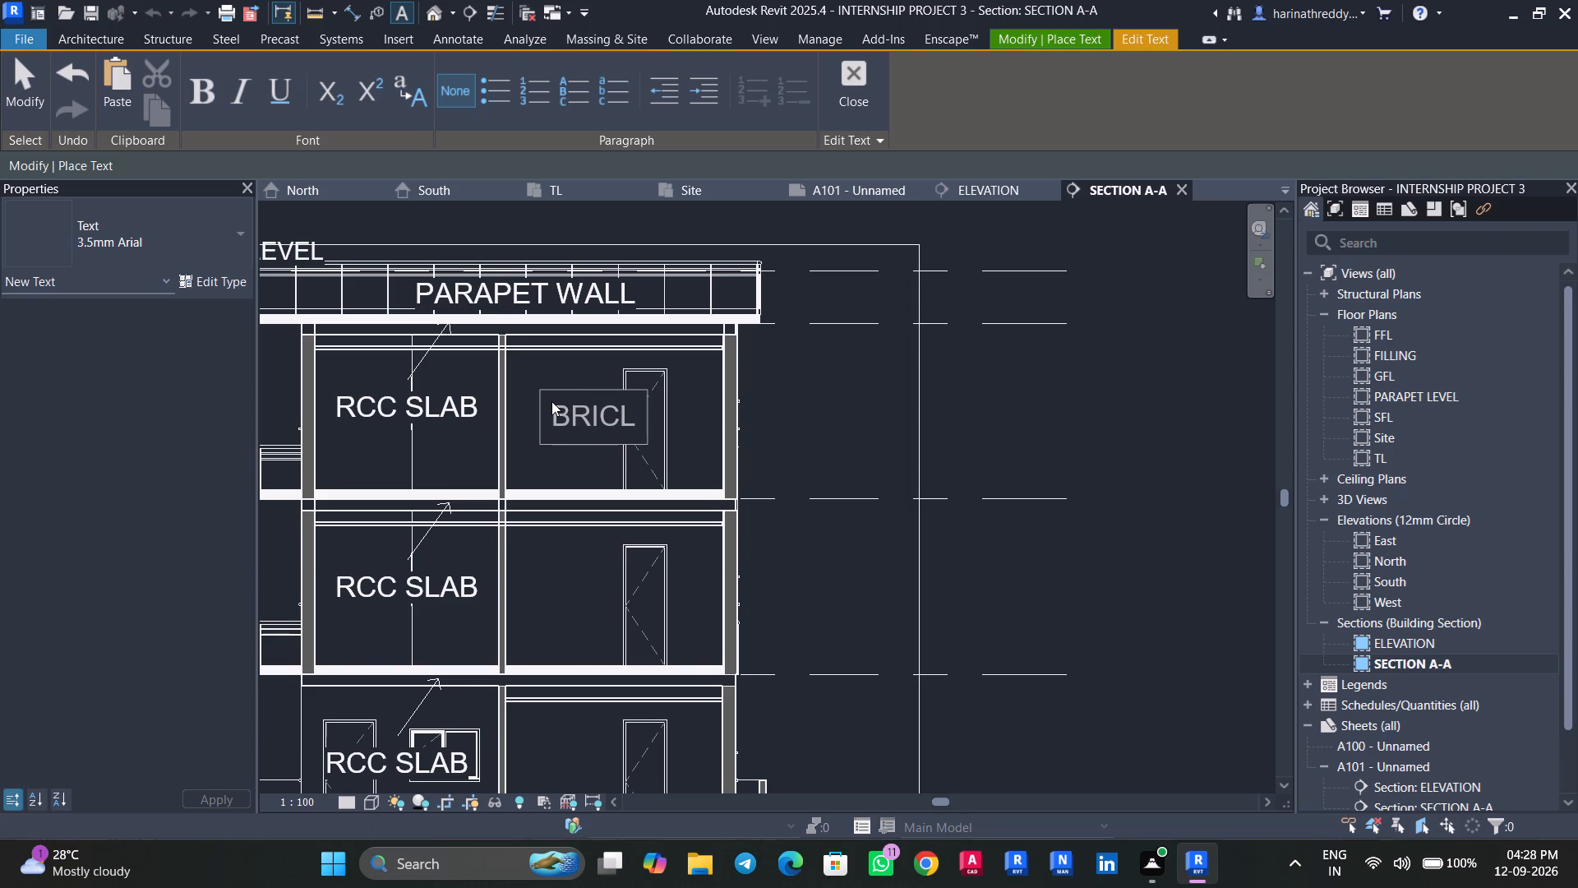
{"action": "key", "text": "k"}
{"action": "left_click", "coordinate": [849, 423]}
{"action": "key", "text": "Escape"}
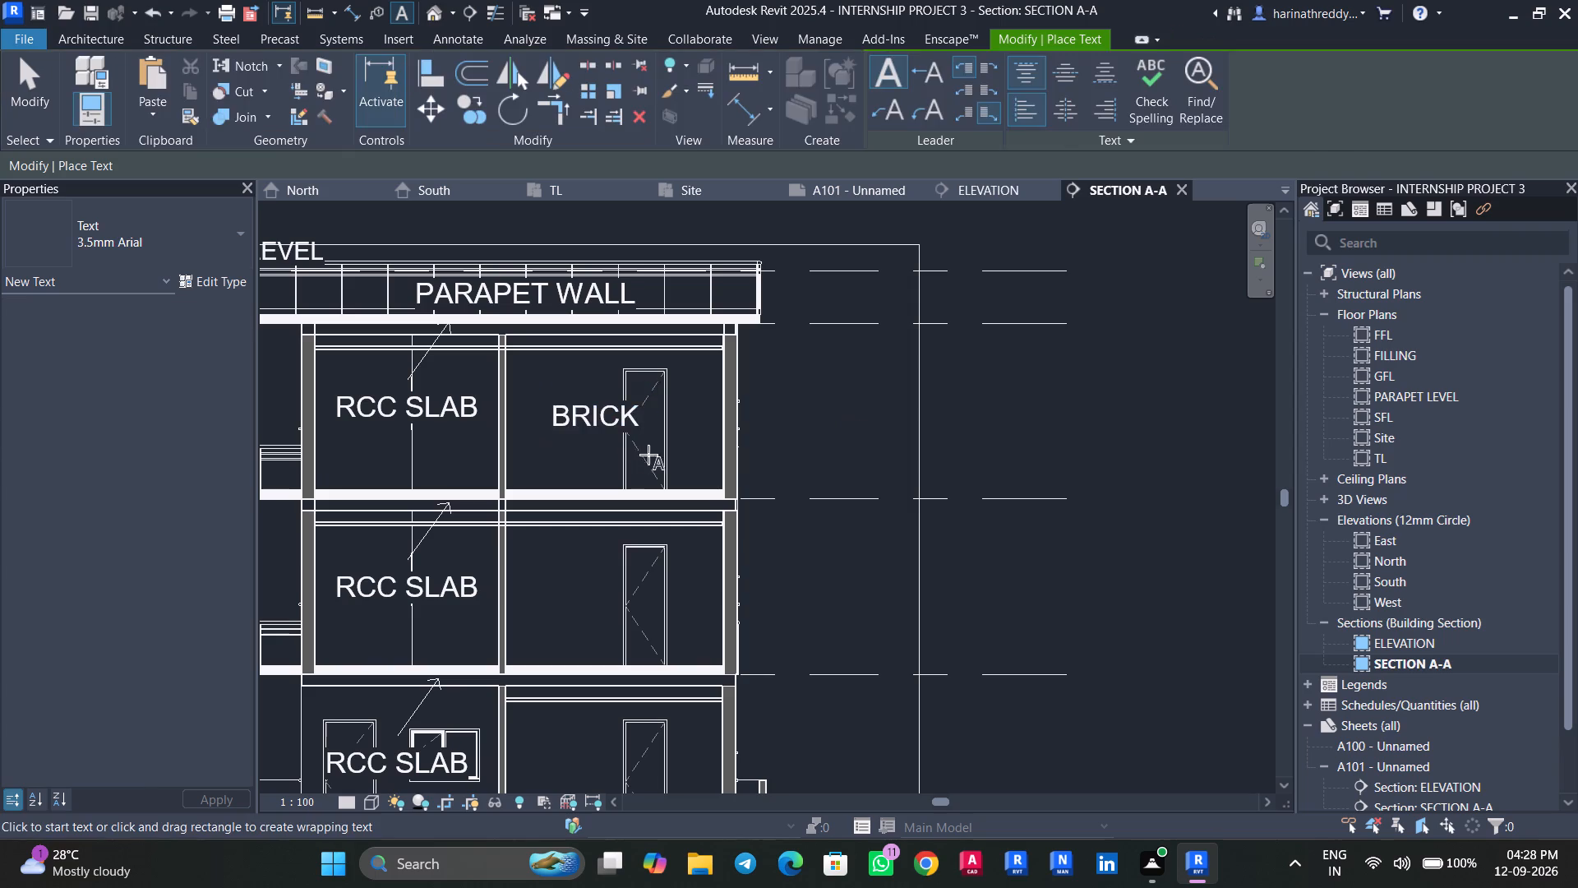
{"action": "key", "text": "Escape"}
Add a left-side straight leader to the top storey's BRICK note, with its arrow ending at the central wall.
{"action": "left_click", "coordinate": [603, 427]}
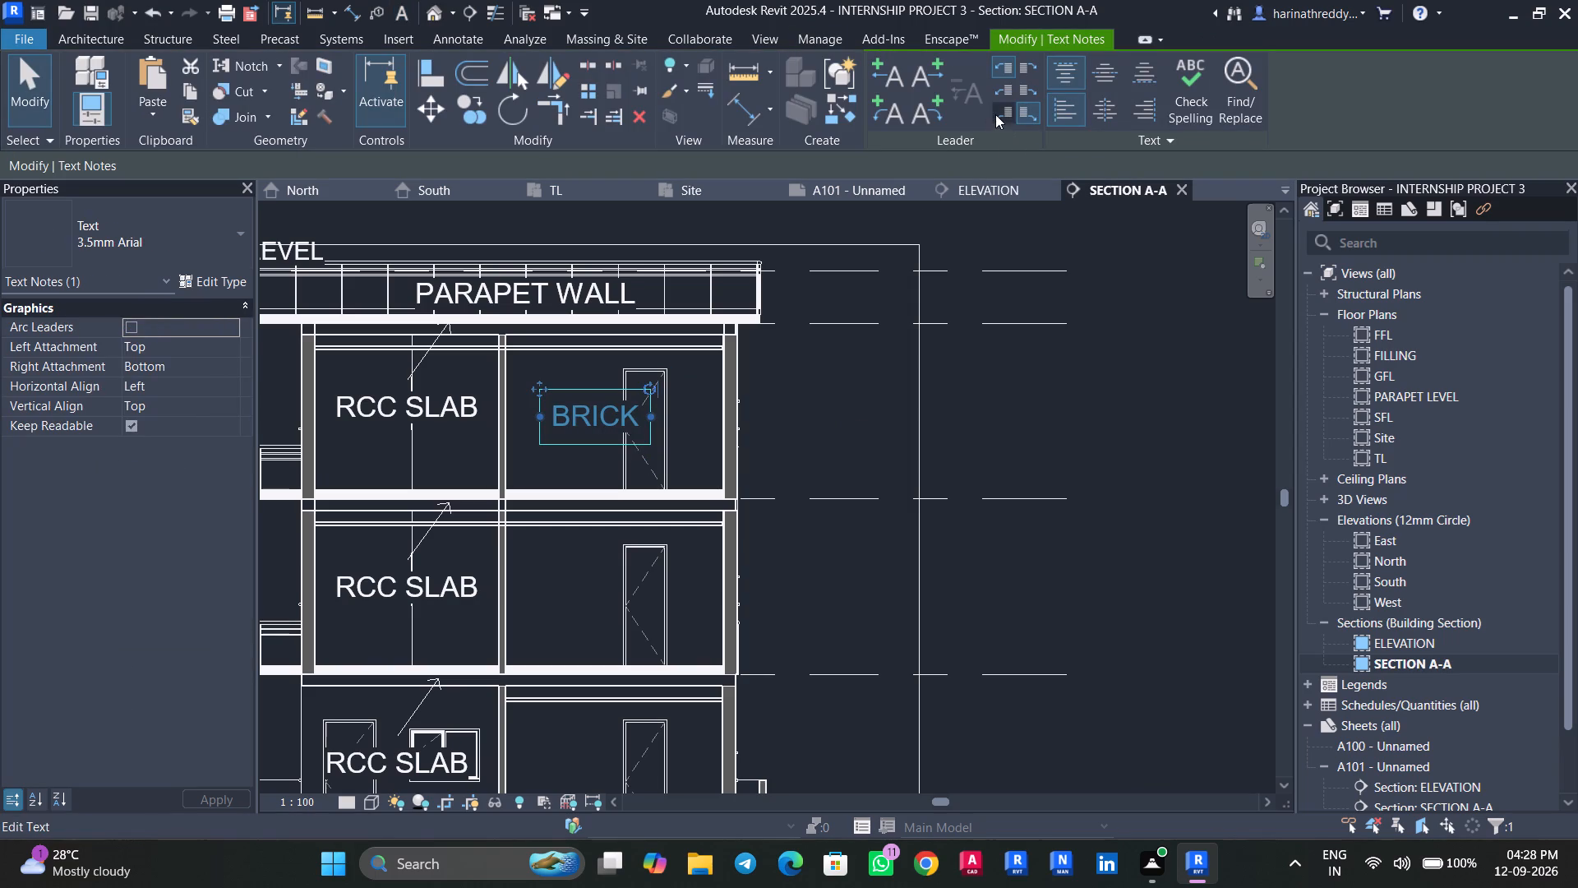
{"action": "left_click", "coordinate": [879, 90]}
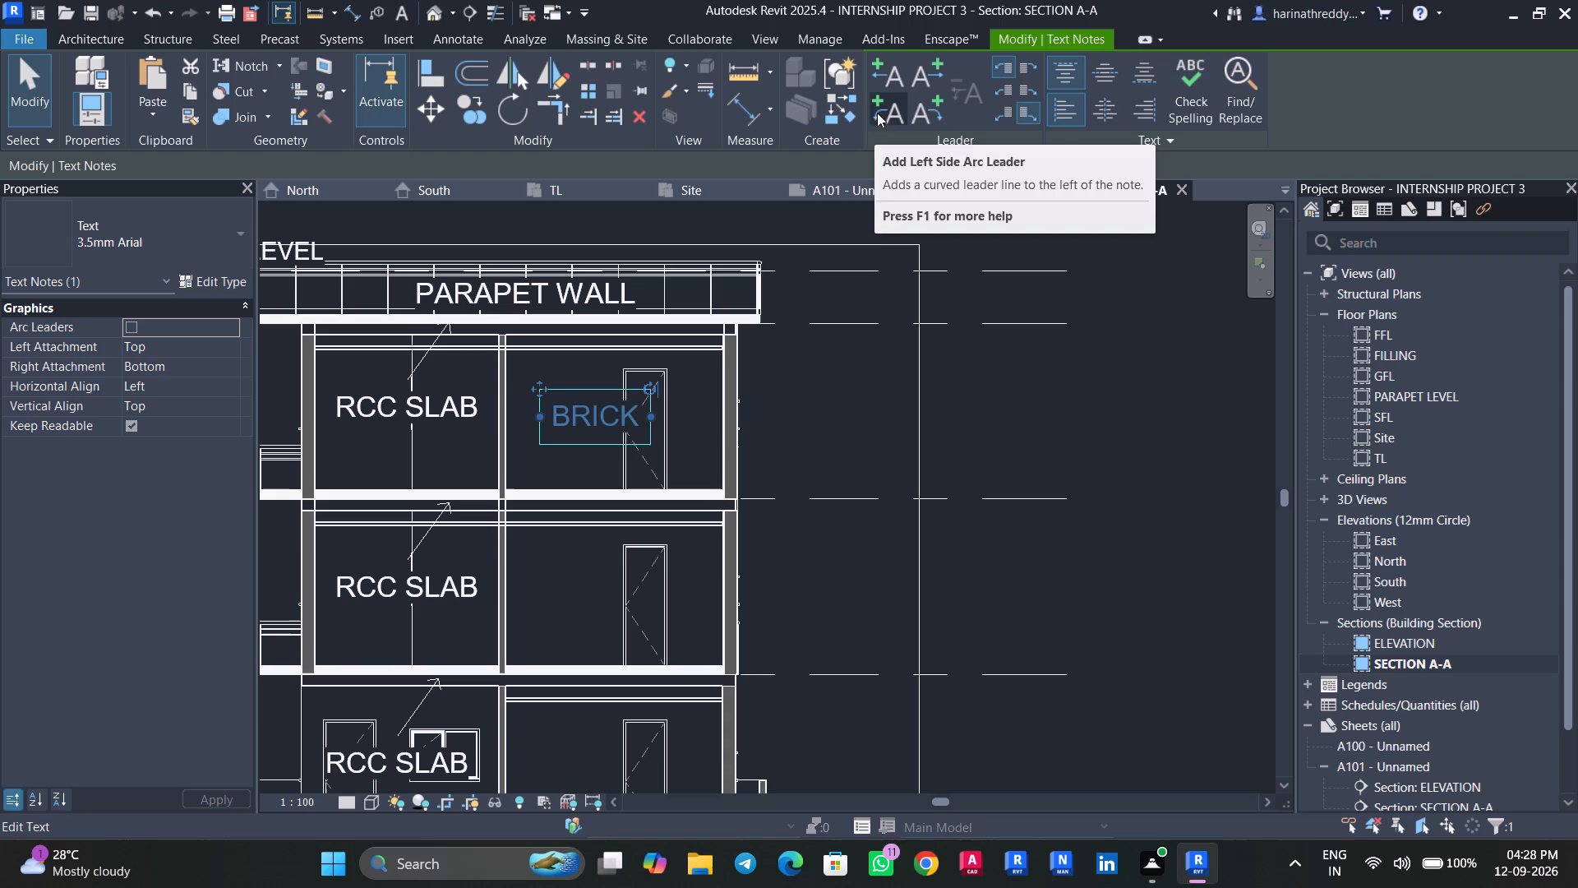
{"action": "left_click", "coordinate": [878, 81]}
{"action": "key", "text": "Escape"}
{"action": "key", "text": "Escape"}
{"action": "left_click", "coordinate": [514, 414]}
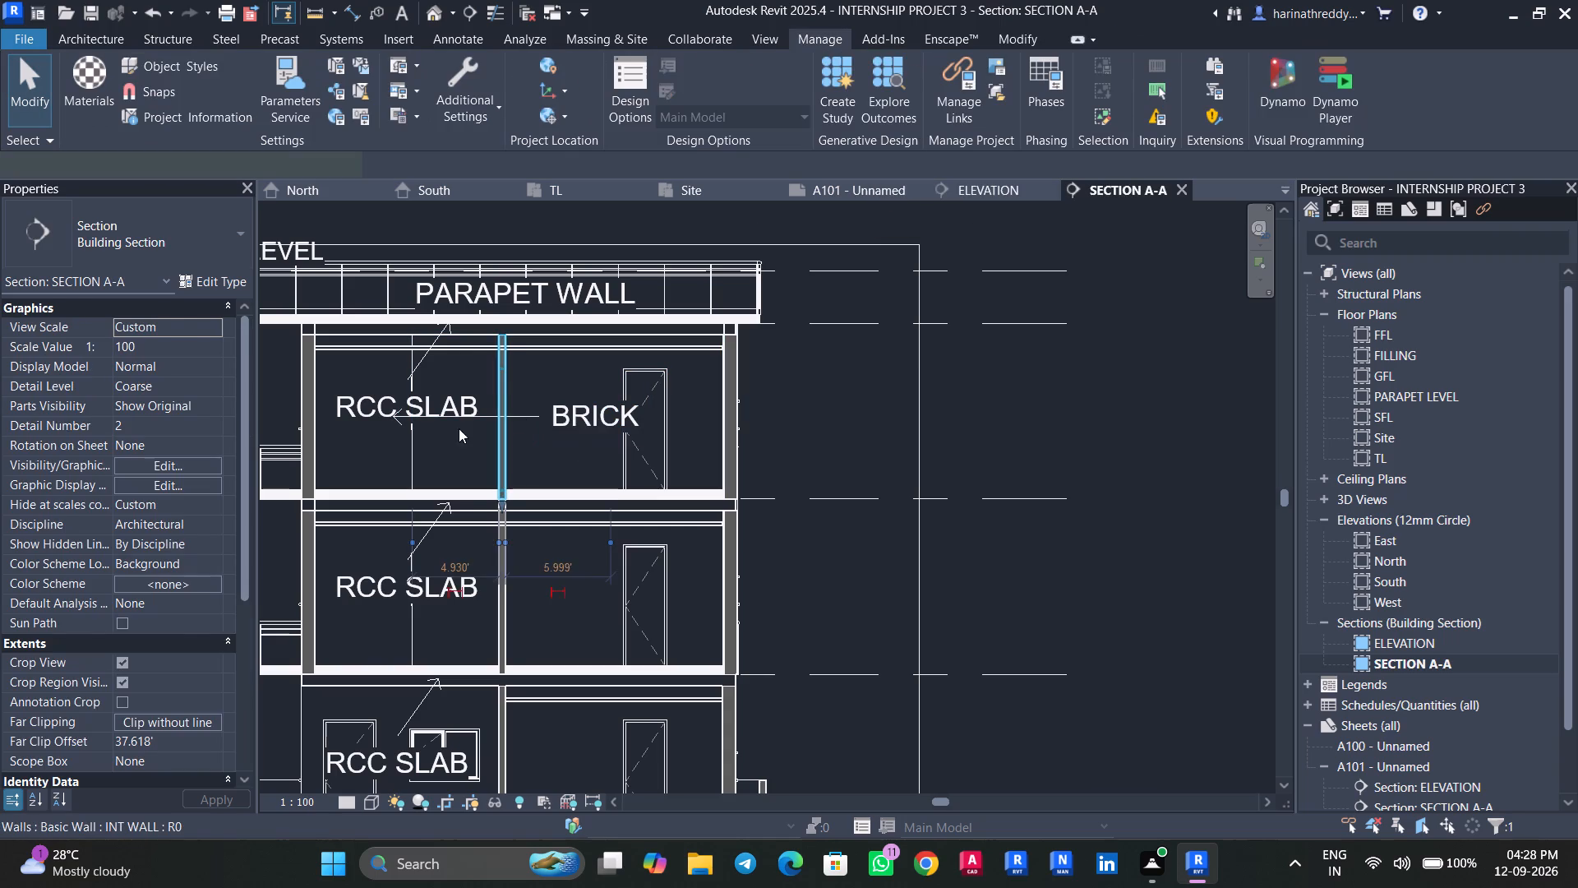
{"action": "key", "text": "Escape"}
{"action": "left_click", "coordinate": [542, 426]}
{"action": "left_click_drag", "start_coordinate": [388, 413], "coordinate": [392, 413]}
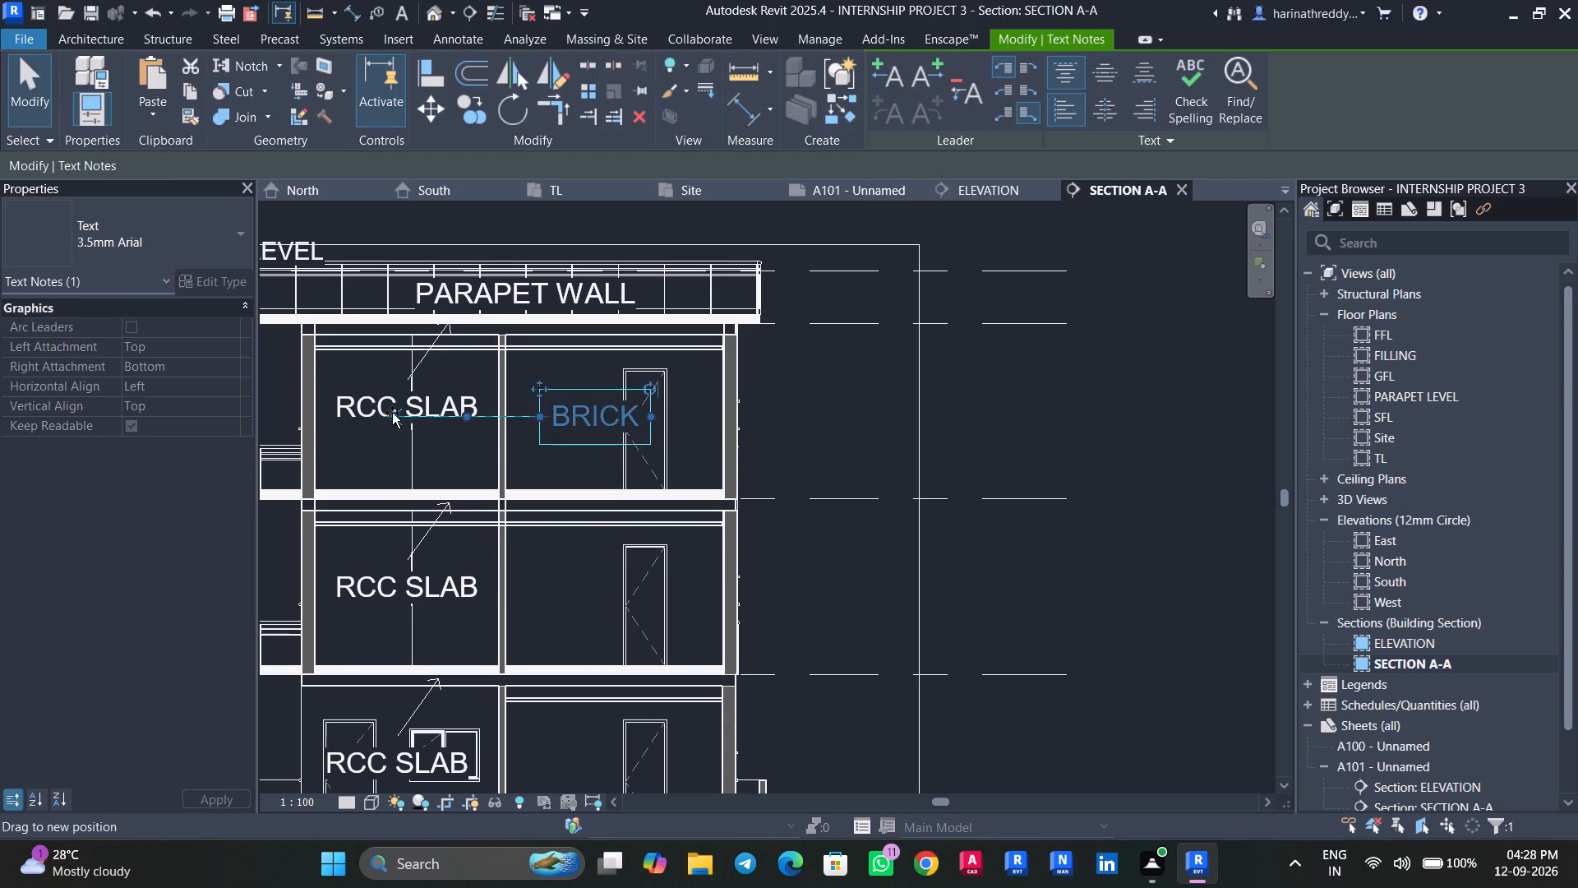
{"action": "left_click_drag", "start_coordinate": [392, 413], "coordinate": [500, 415]}
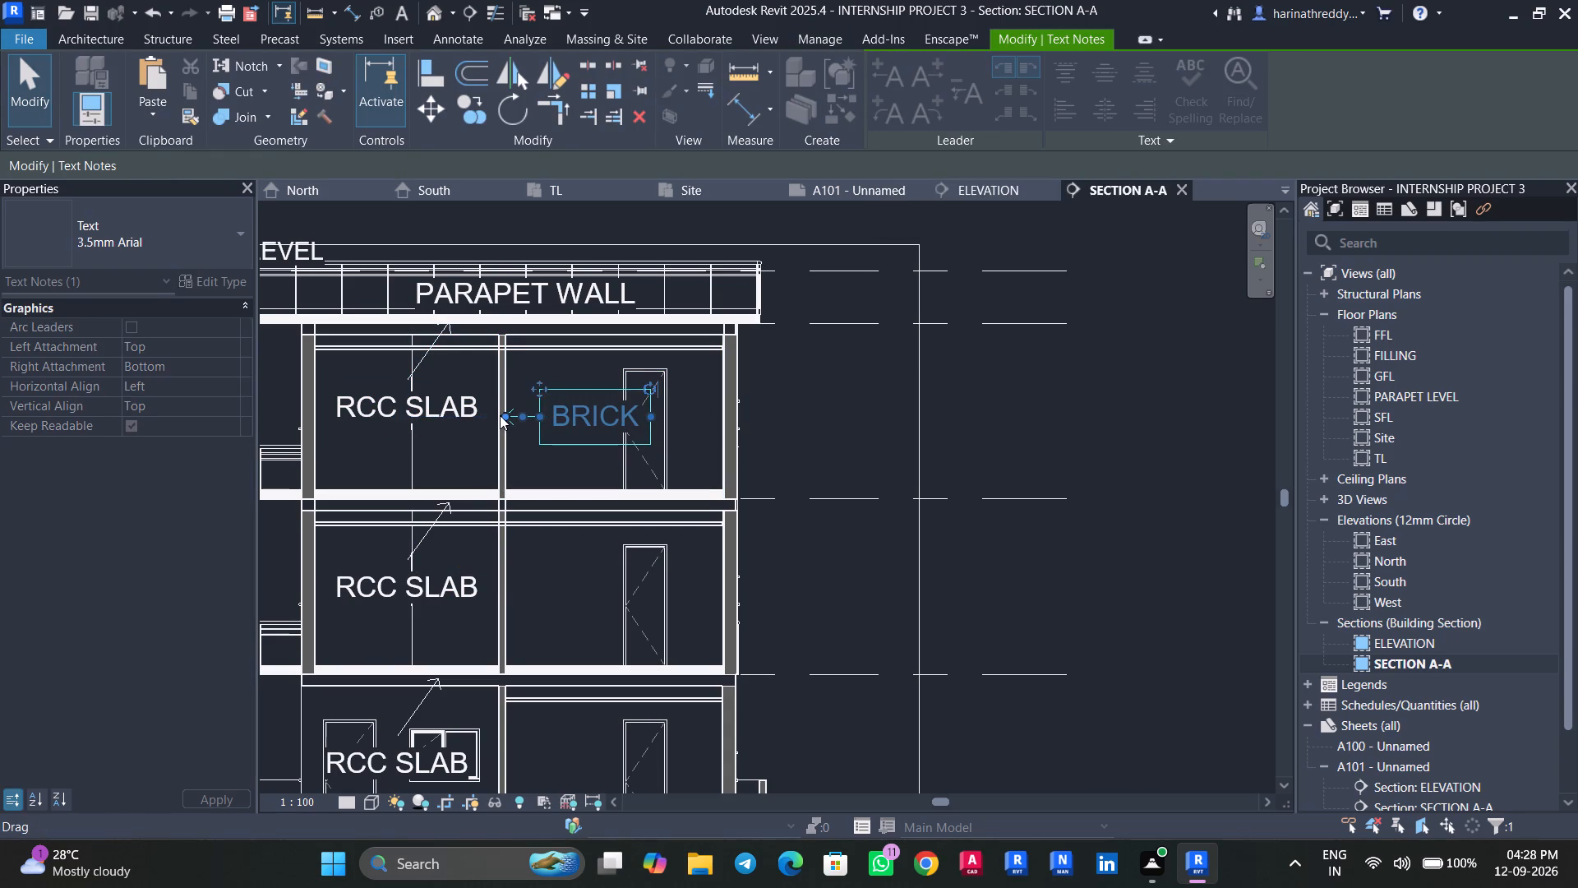
{"action": "scroll", "coordinate": [500, 415], "scroll_direction": "up", "scroll_amount": 3}
{"action": "key", "text": "Escape"}
Copy the BRICK note with its leader into the two storeys below, each arrow pointing at the central wall.
{"action": "middle_click_drag", "start_coordinate": [460, 477], "coordinate": [418, 361]}
{"action": "scroll", "coordinate": [459, 478], "scroll_direction": "up", "scroll_amount": 1}
{"action": "scroll", "coordinate": [418, 358], "scroll_direction": "down", "scroll_amount": 3}
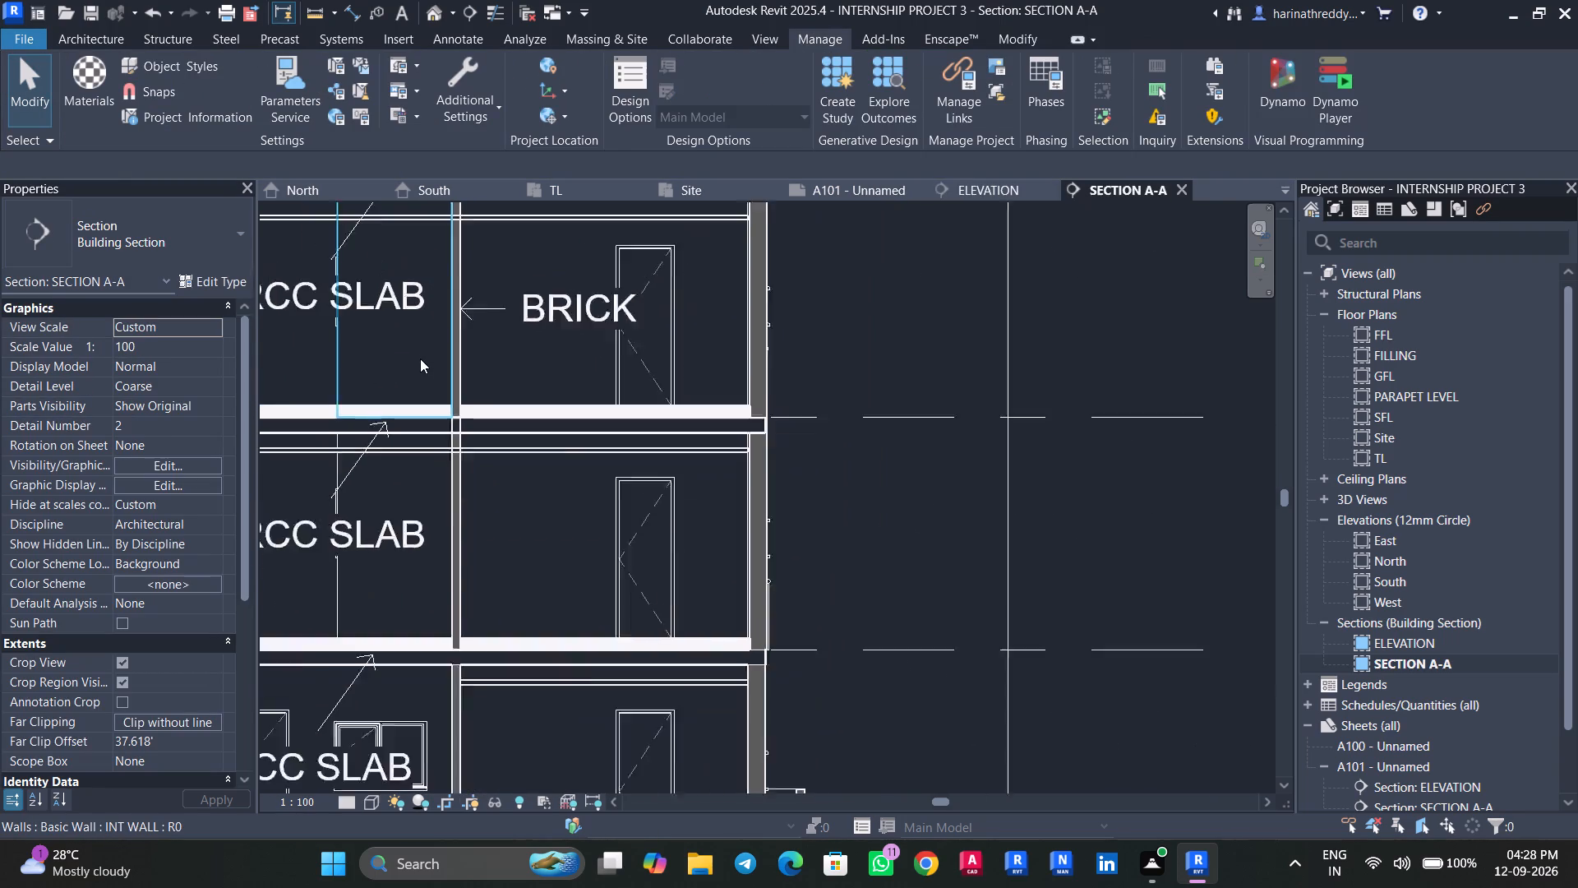
{"action": "scroll", "coordinate": [420, 358], "scroll_direction": "down", "scroll_amount": 4}
{"action": "left_click", "coordinate": [494, 324]}
{"action": "left_click_drag", "start_coordinate": [495, 332], "coordinate": [479, 456], "text": "ctrl"}
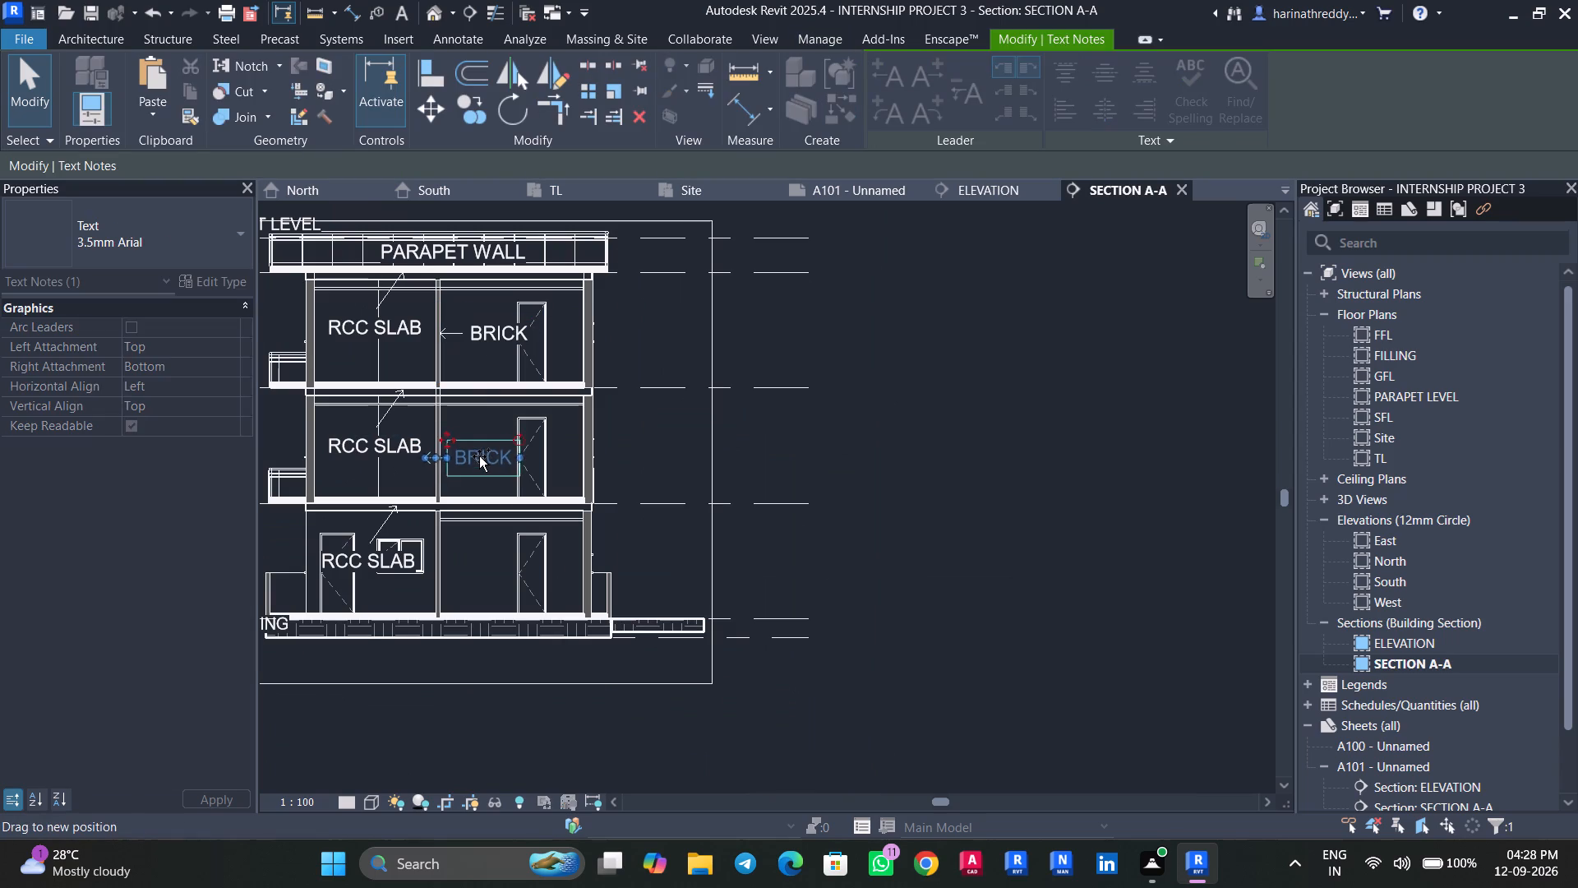
{"action": "left_click_drag", "start_coordinate": [479, 456], "coordinate": [502, 442], "text": "ctrl"}
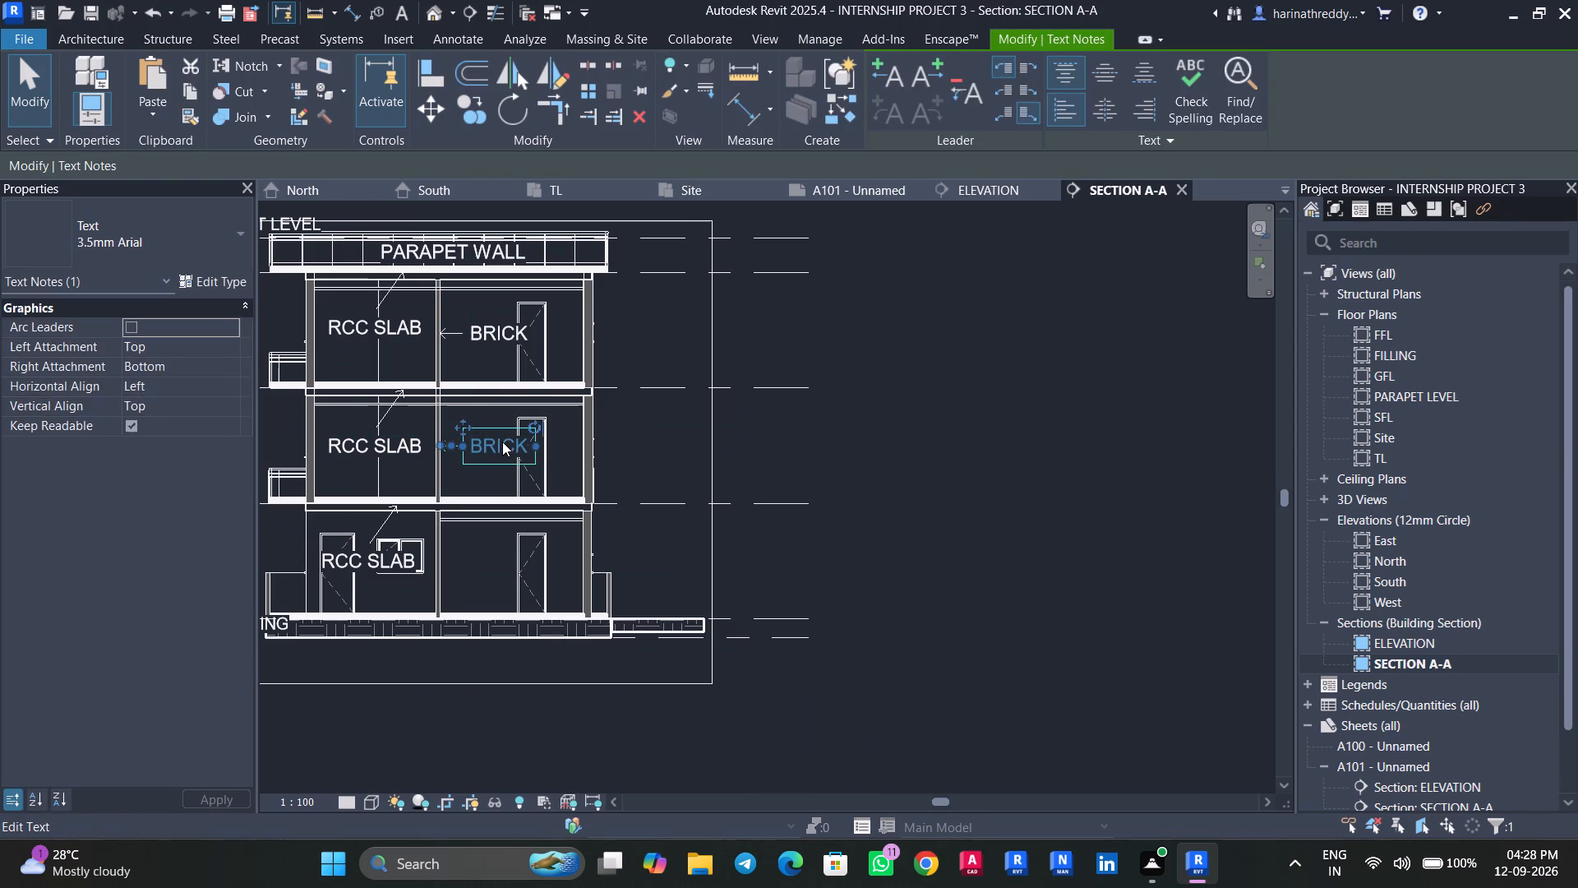
{"action": "key", "text": "Escape"}
{"action": "key", "text": "Escape"}
{"action": "scroll", "coordinate": [463, 479], "scroll_direction": "up", "scroll_amount": 2}
{"action": "middle_click_drag", "start_coordinate": [462, 479], "coordinate": [454, 407]}
{"action": "left_click_drag", "start_coordinate": [494, 357], "coordinate": [478, 473], "text": "ctrl"}
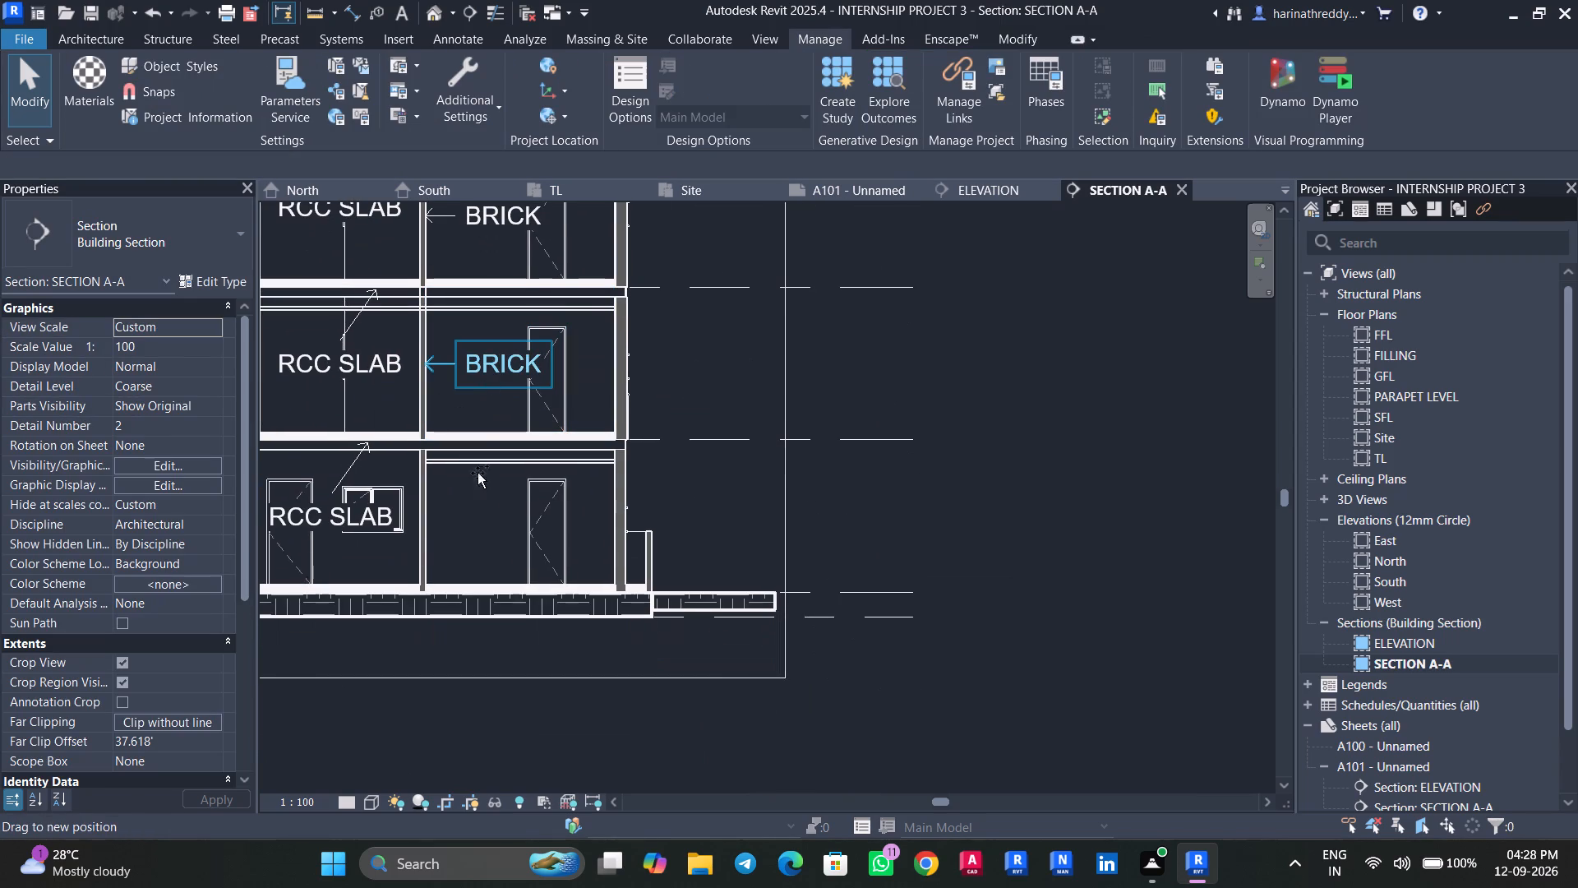
{"action": "left_click_drag", "start_coordinate": [478, 473], "coordinate": [497, 512], "text": "ctrl"}
{"action": "key", "text": "Escape"}
{"action": "key", "text": "Escape"}
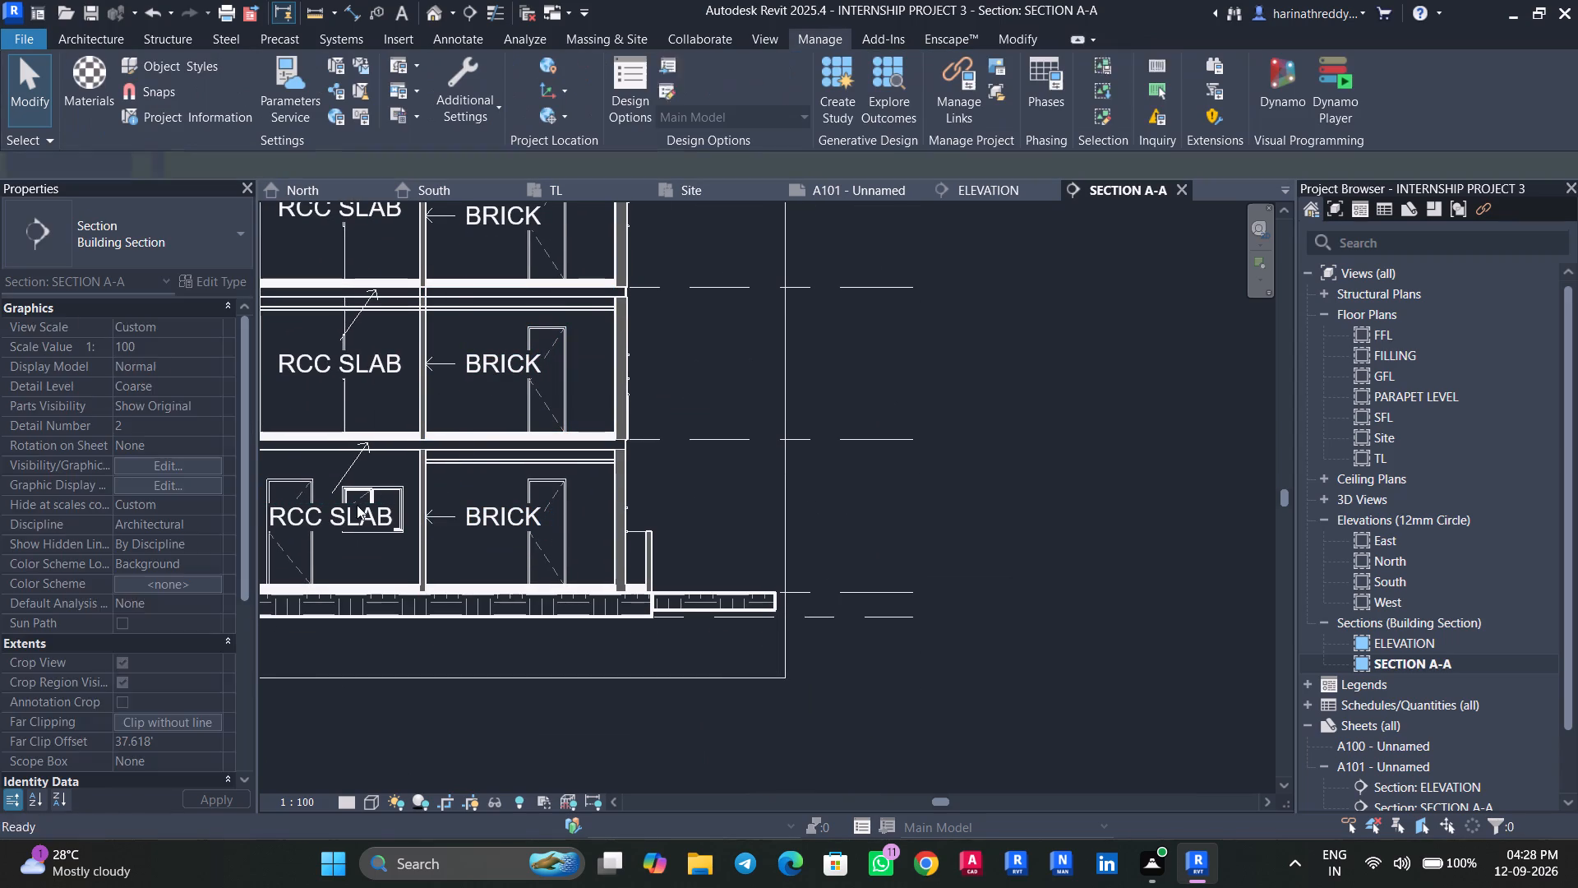
Change the lowest RCC SLAB note and all remaining 3.5mm Arial notes to the 2.5mm Arial text type.
{"action": "left_click", "coordinate": [331, 525]}
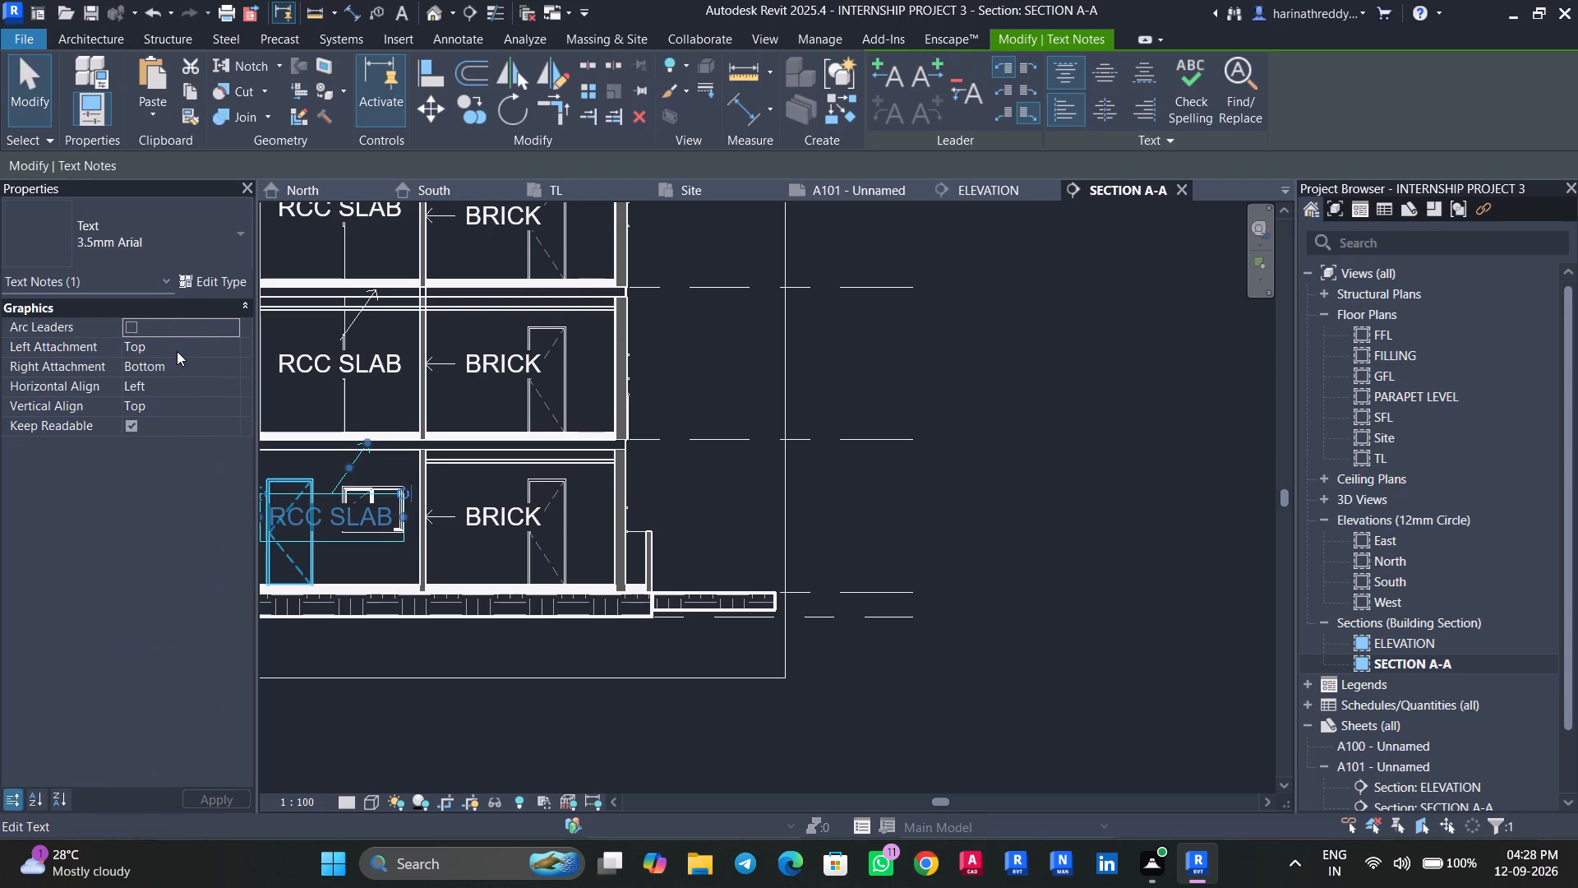
{"action": "left_click", "coordinate": [215, 252]}
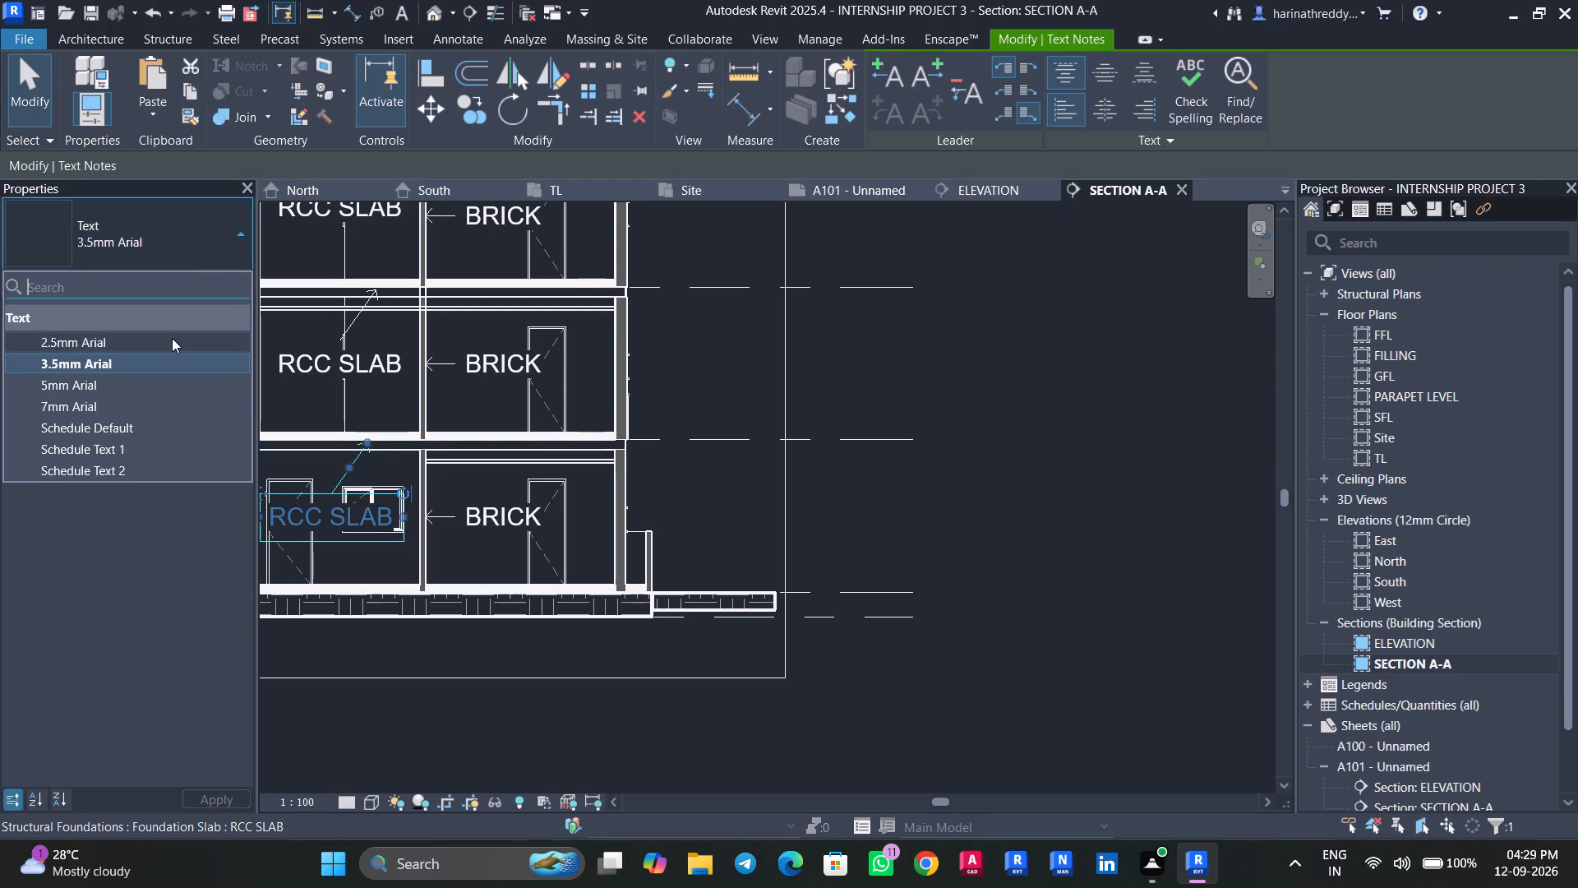
{"action": "left_click", "coordinate": [172, 339]}
{"action": "key", "text": "Escape"}
{"action": "key", "text": "Escape"}
{"action": "left_click", "coordinate": [331, 511]}
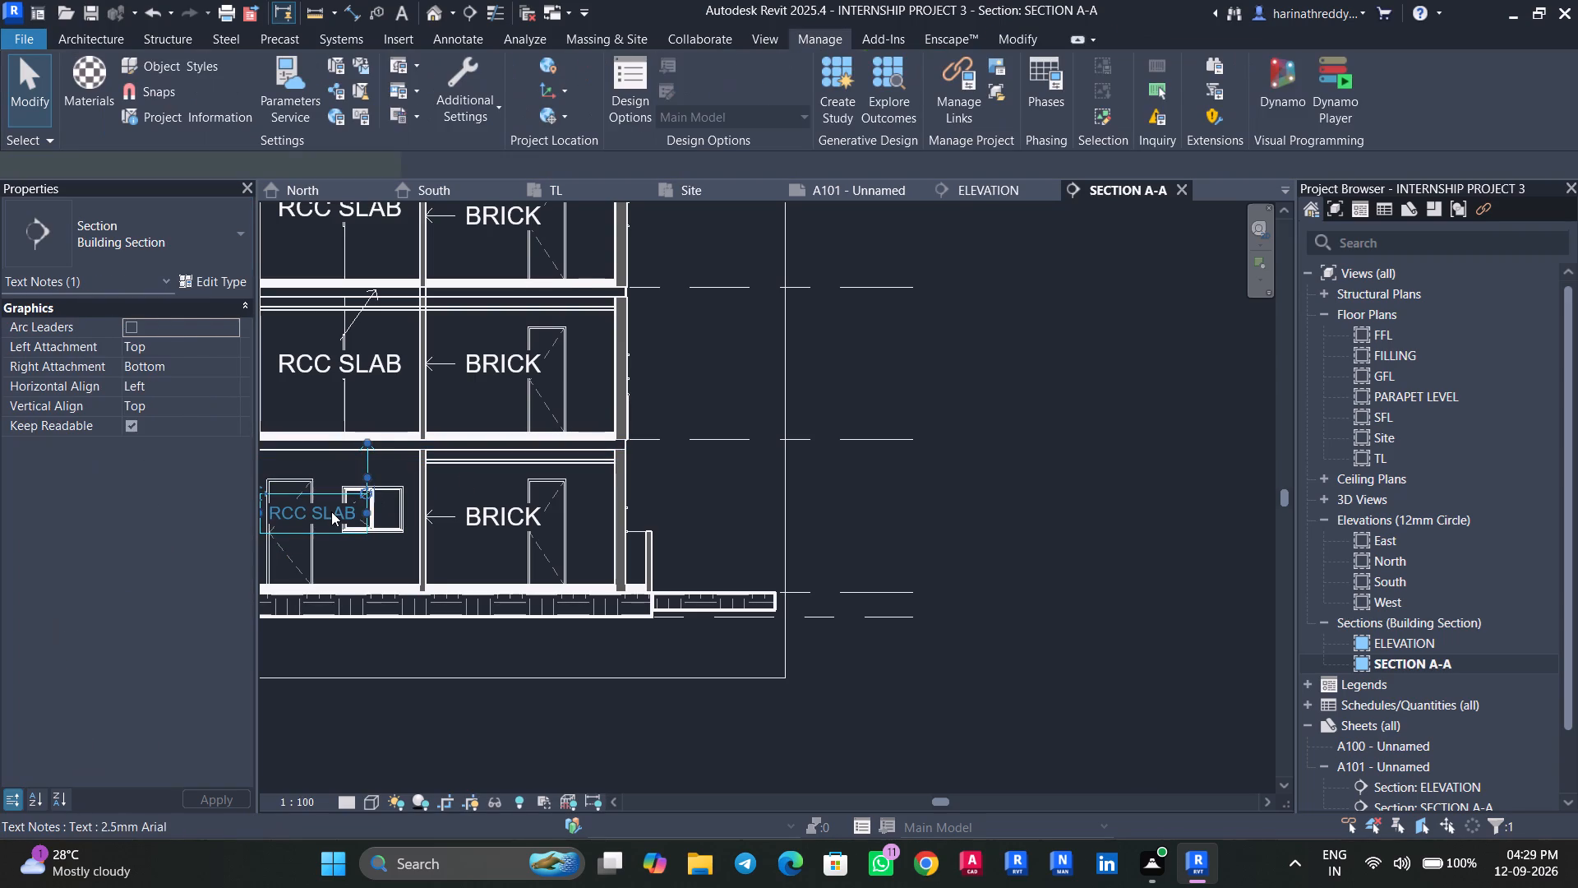
{"action": "type", "text": "SA"}
{"action": "key", "text": "Escape"}
{"action": "left_click", "coordinate": [464, 524]}
{"action": "type", "text": "SA"}
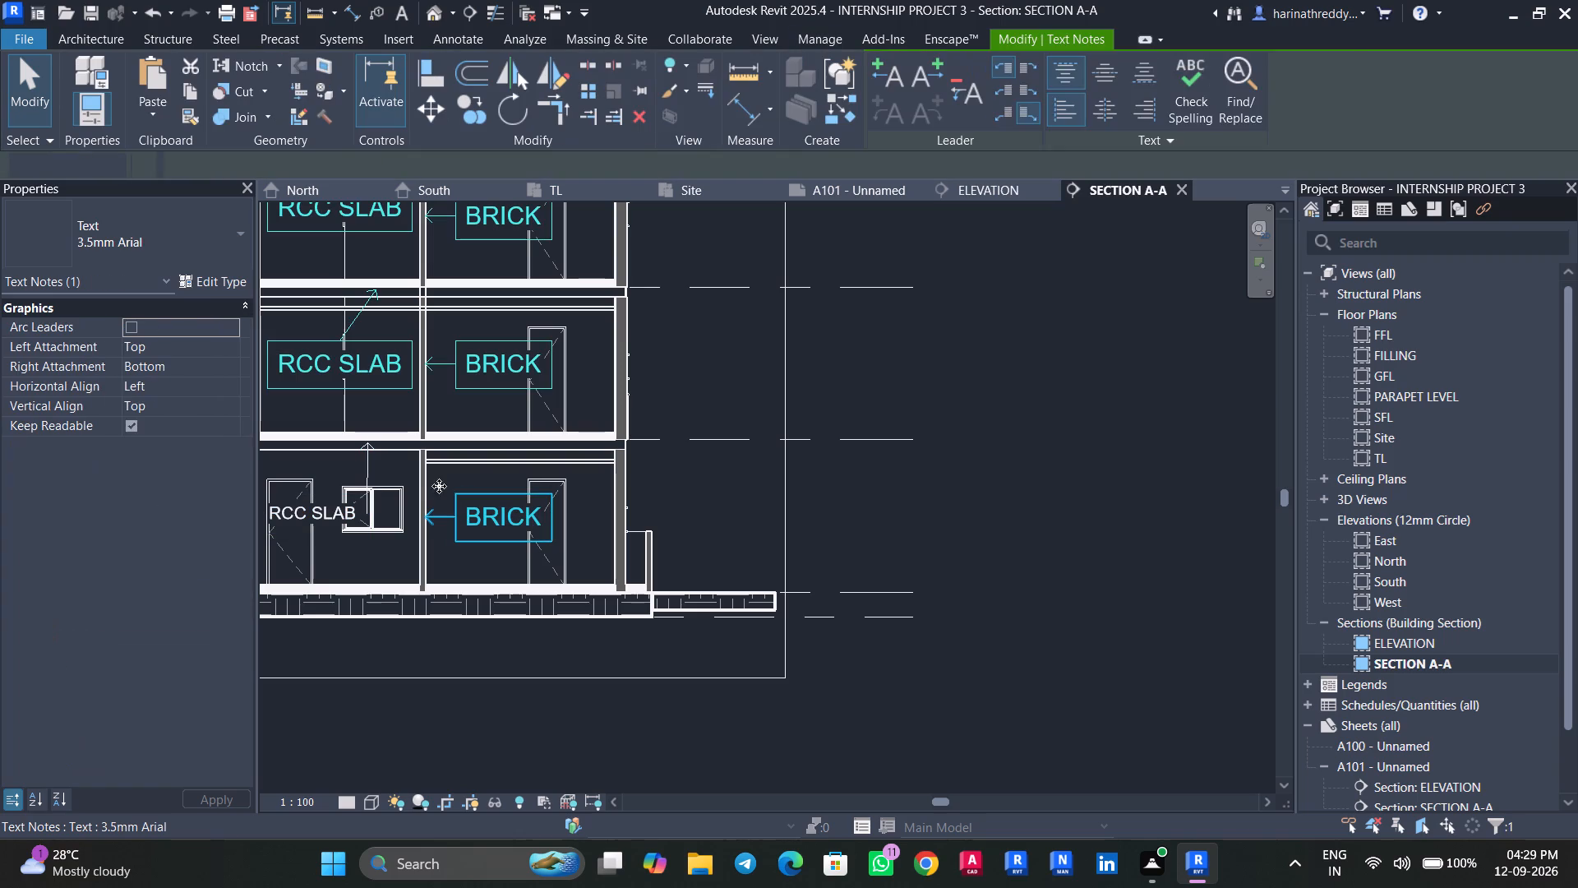
{"action": "left_click", "coordinate": [99, 234]}
{"action": "left_click", "coordinate": [91, 341]}
{"action": "key", "text": "Escape"}
{"action": "key", "text": "Escape"}
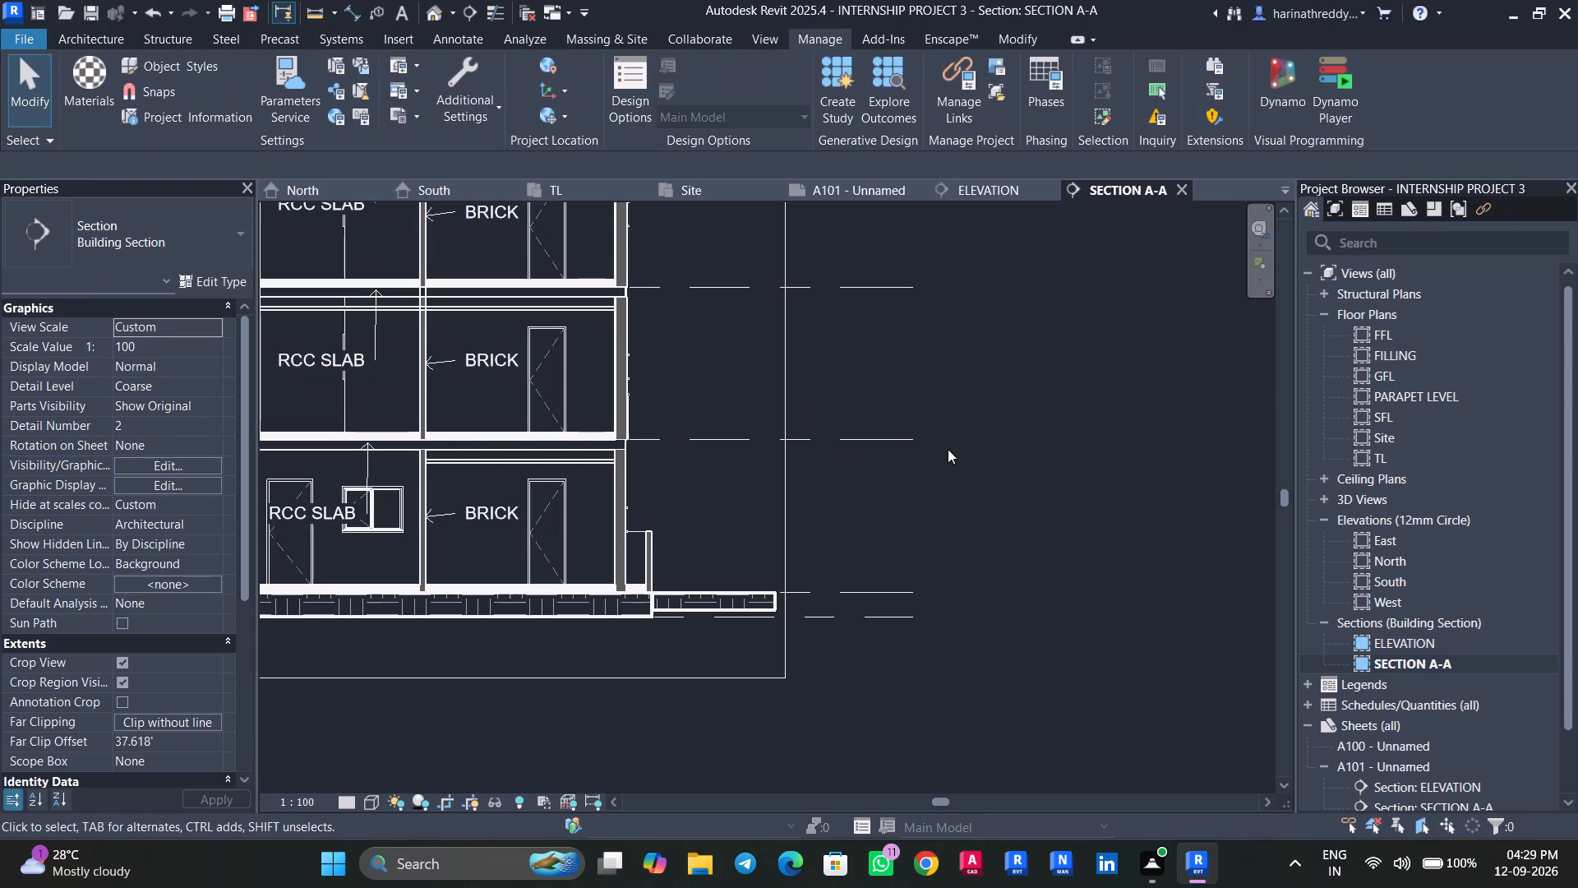
Check the annotated SECTION A-A on sheet A101, and examine the reference floor plans in the FILLING floor plan.
{"action": "scroll", "coordinate": [950, 458], "scroll_direction": "down", "scroll_amount": 3}
{"action": "middle_click_drag", "start_coordinate": [950, 458], "coordinate": [913, 510]}
{"action": "scroll", "coordinate": [913, 510], "scroll_direction": "down", "scroll_amount": 1}
{"action": "scroll", "coordinate": [913, 510], "scroll_direction": "up", "scroll_amount": 1}
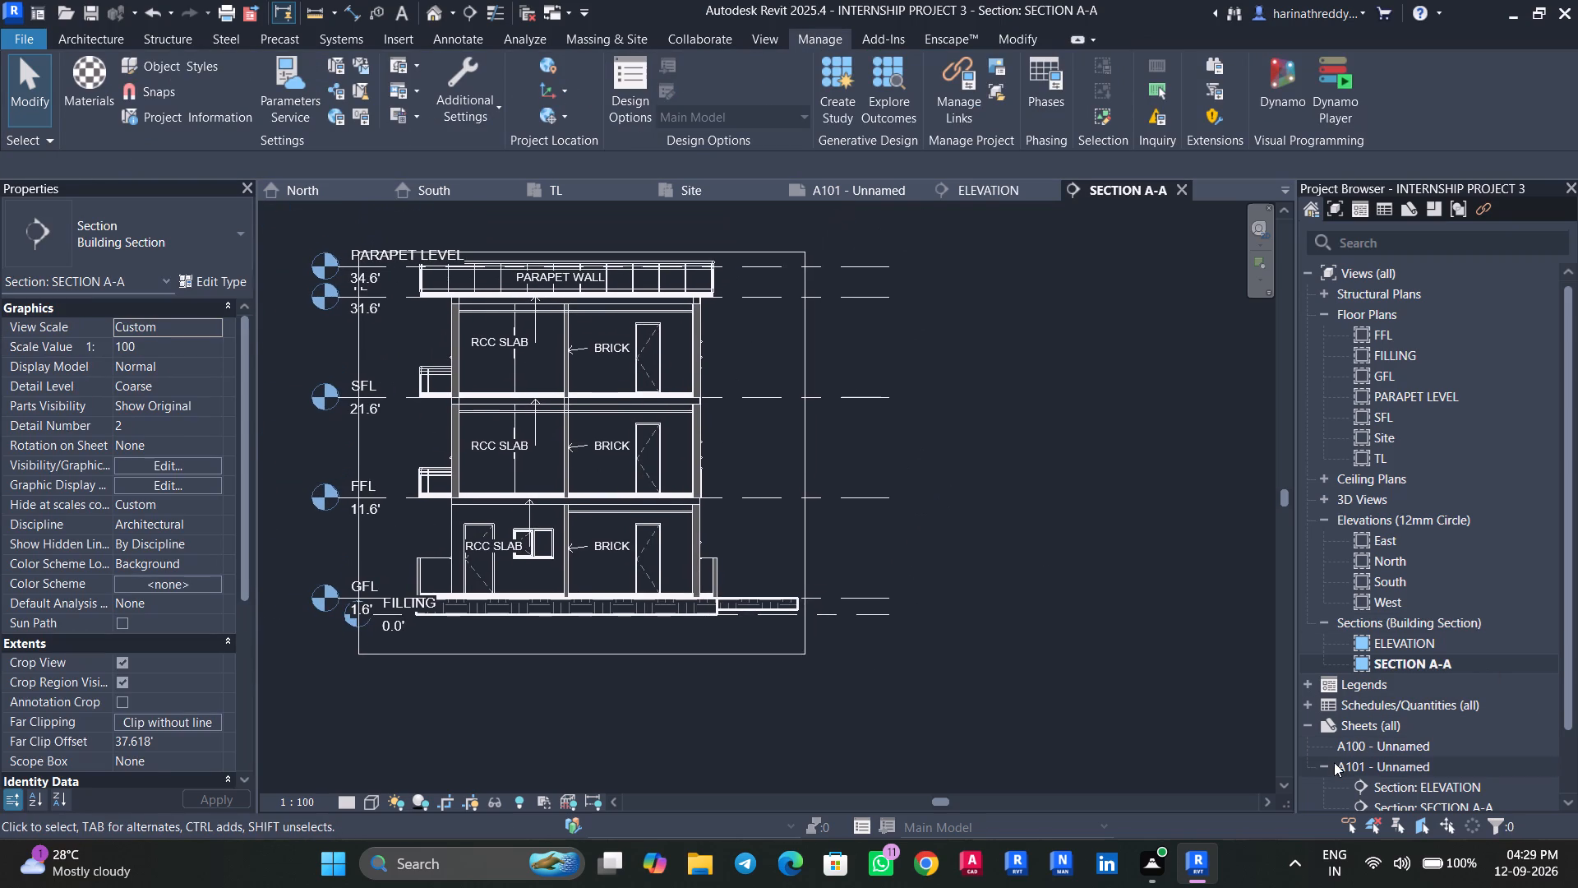
{"action": "double_click", "coordinate": [1370, 774]}
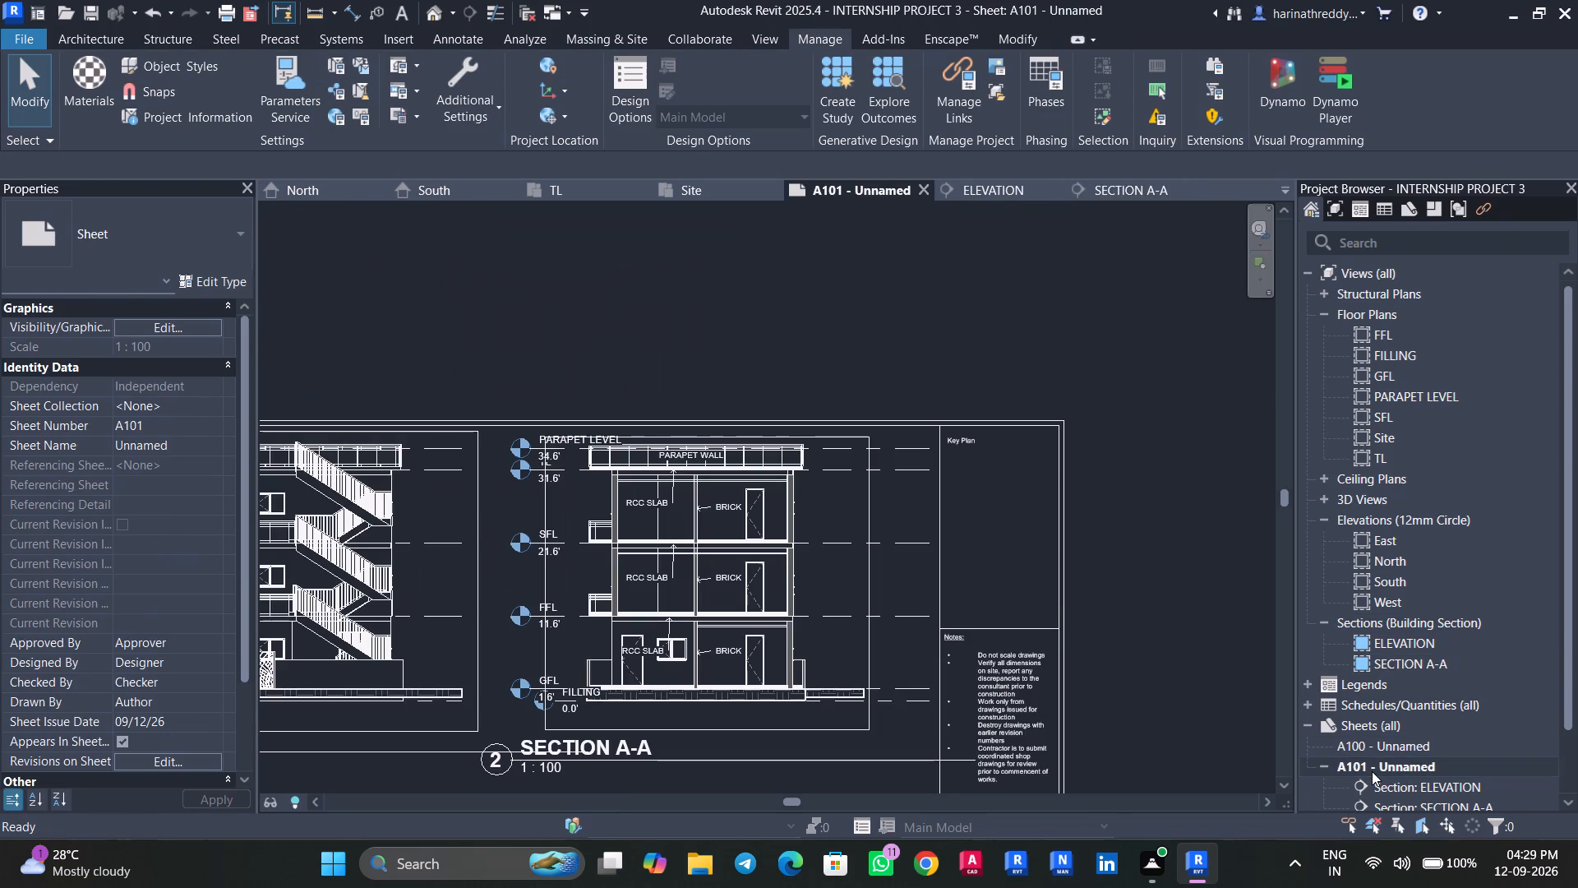
{"action": "middle_click_drag", "start_coordinate": [1197, 650], "coordinate": [1252, 494]}
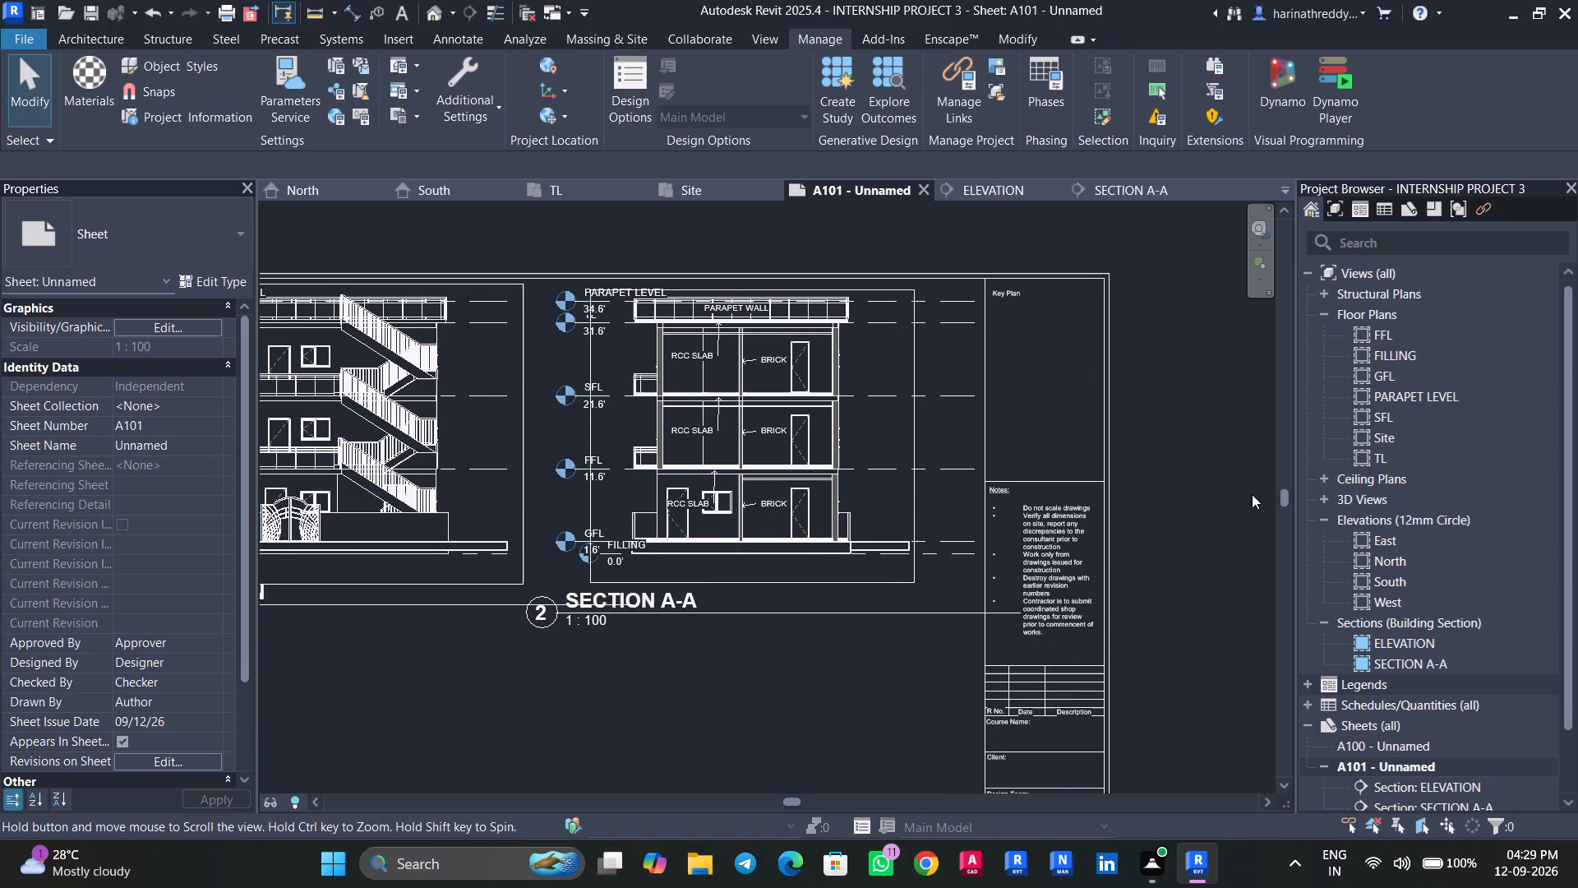
{"action": "middle_click_drag", "start_coordinate": [1252, 494], "coordinate": [1248, 497]}
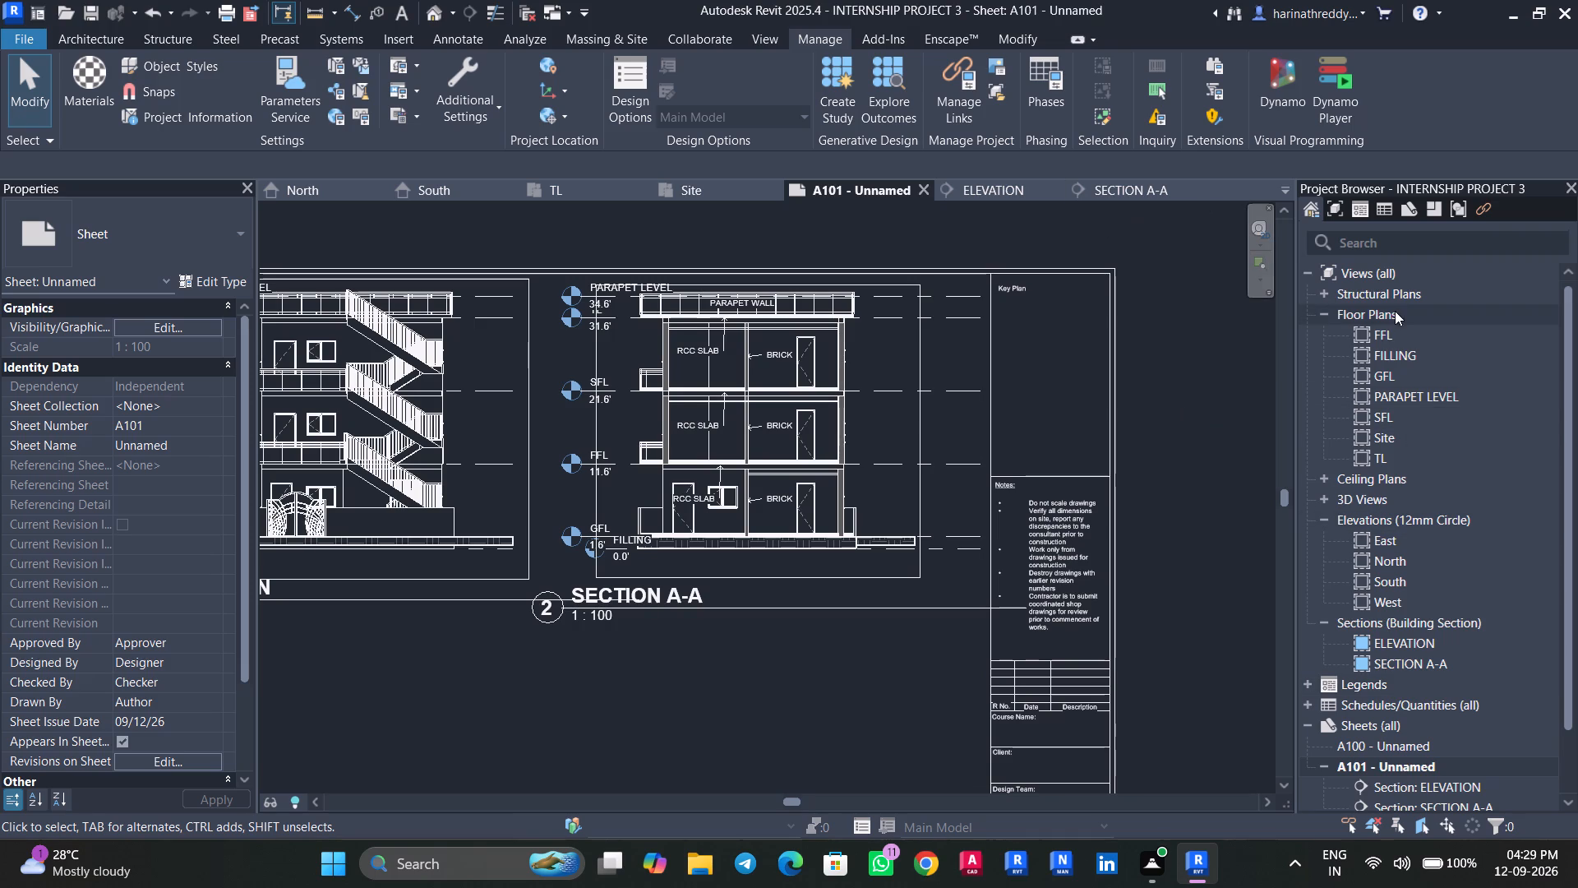
{"action": "double_click", "coordinate": [1382, 359]}
{"action": "scroll", "coordinate": [758, 584], "scroll_direction": "up", "scroll_amount": 1}
{"action": "middle_click_drag", "start_coordinate": [758, 584], "coordinate": [818, 275]}
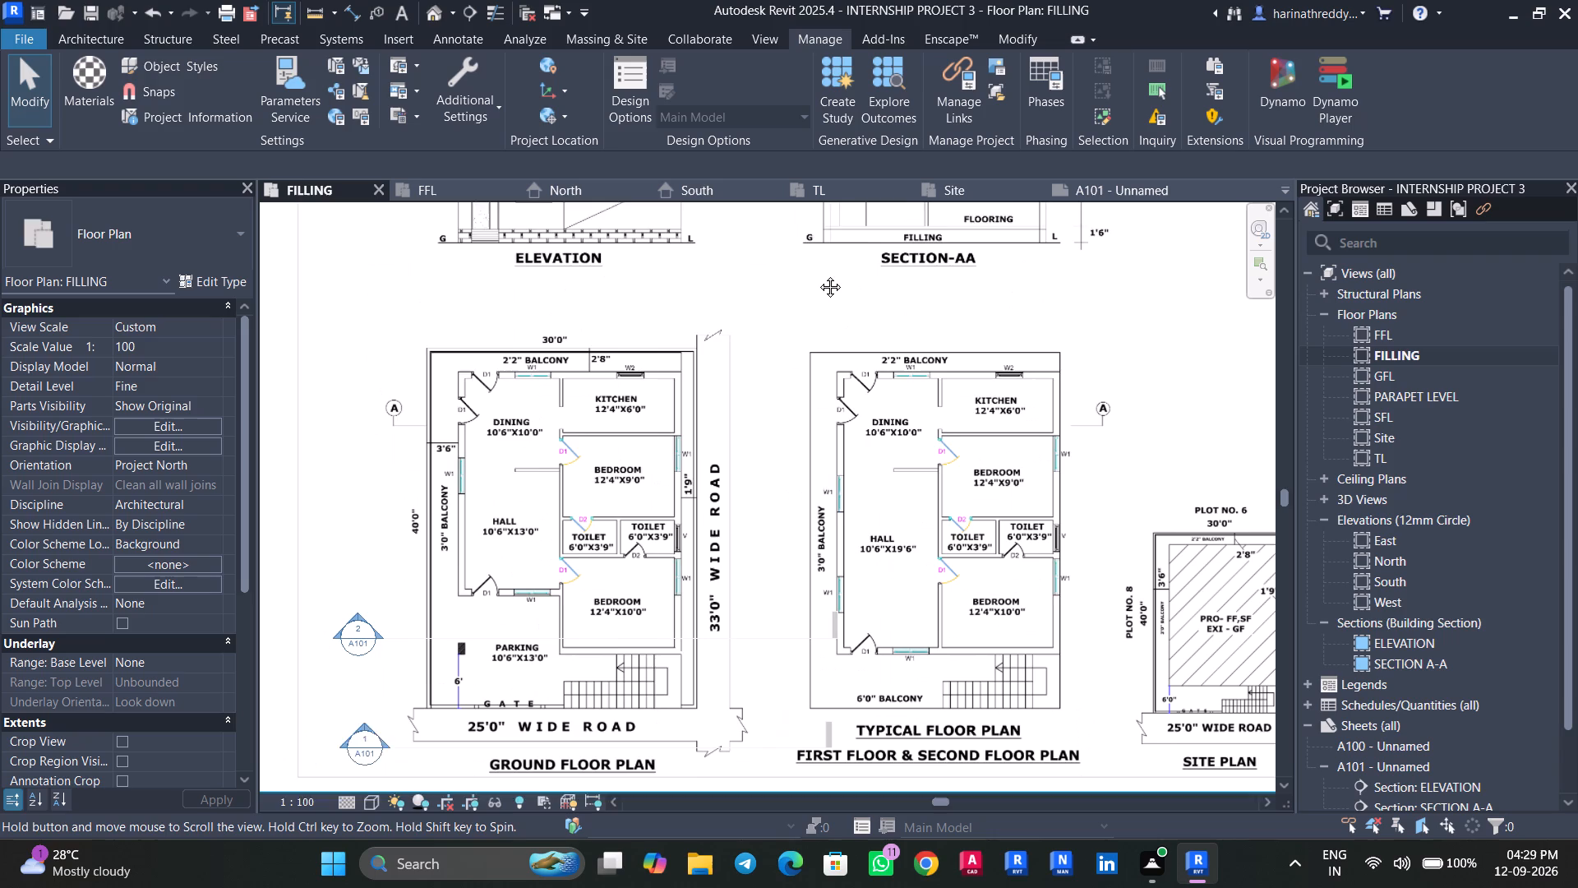
{"action": "middle_click_drag", "start_coordinate": [818, 275], "coordinate": [807, 257]}
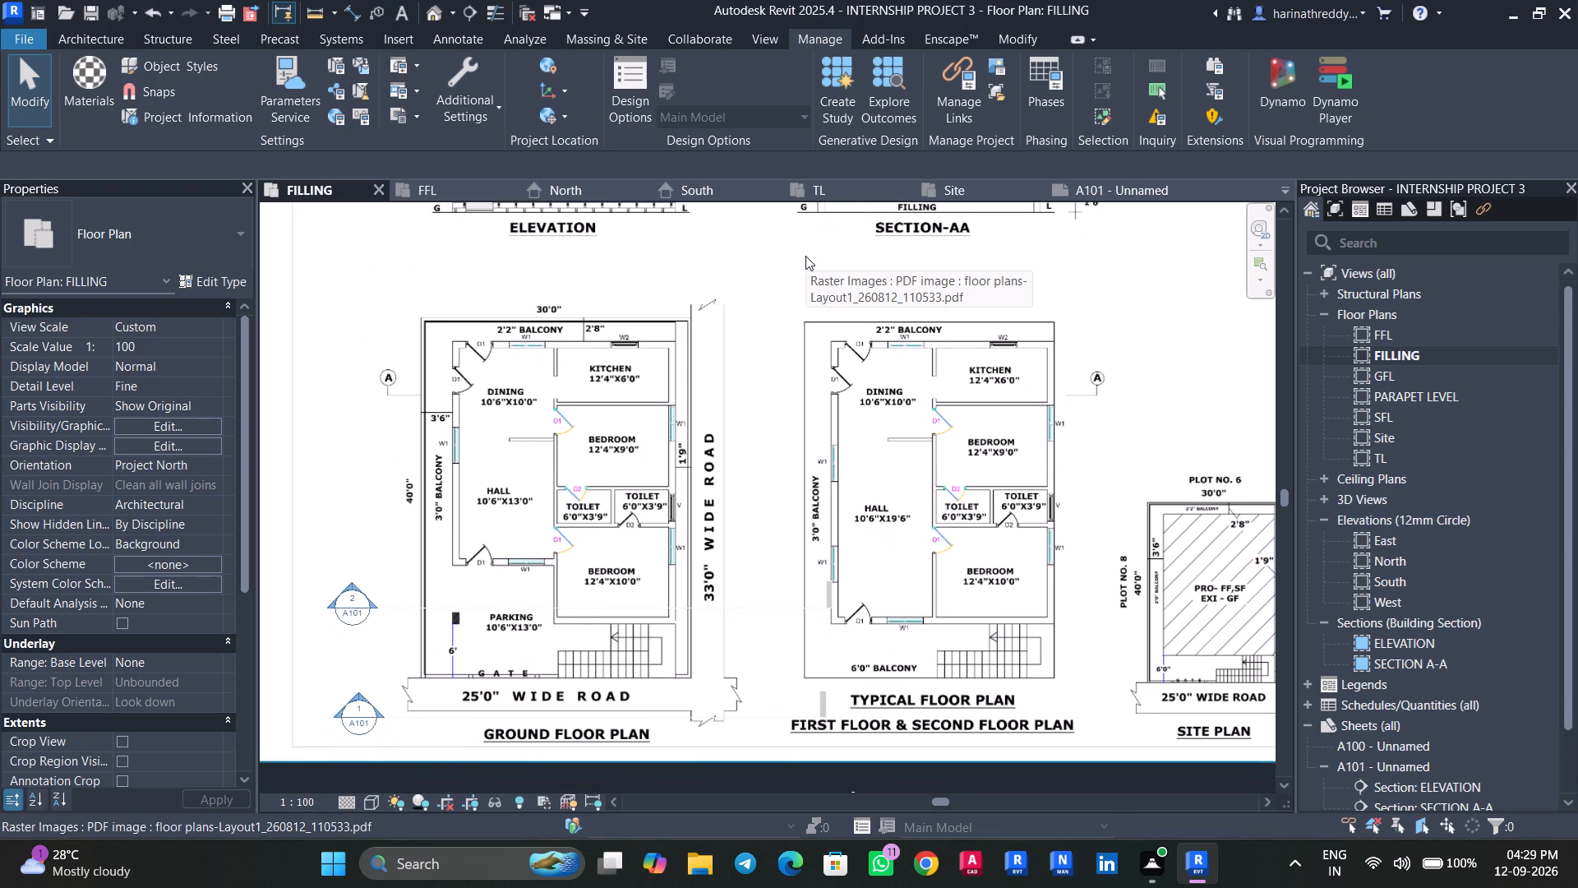
In the GFL floor plan, set the surface foreground pattern of OUTER FLOORING's finish material, Concrete Masonry Units _High Density, to no pattern.
{"action": "double_click", "coordinate": [1405, 376]}
{"action": "scroll", "coordinate": [538, 549], "scroll_direction": "up", "scroll_amount": 2}
{"action": "scroll", "coordinate": [584, 496], "scroll_direction": "up", "scroll_amount": 4}
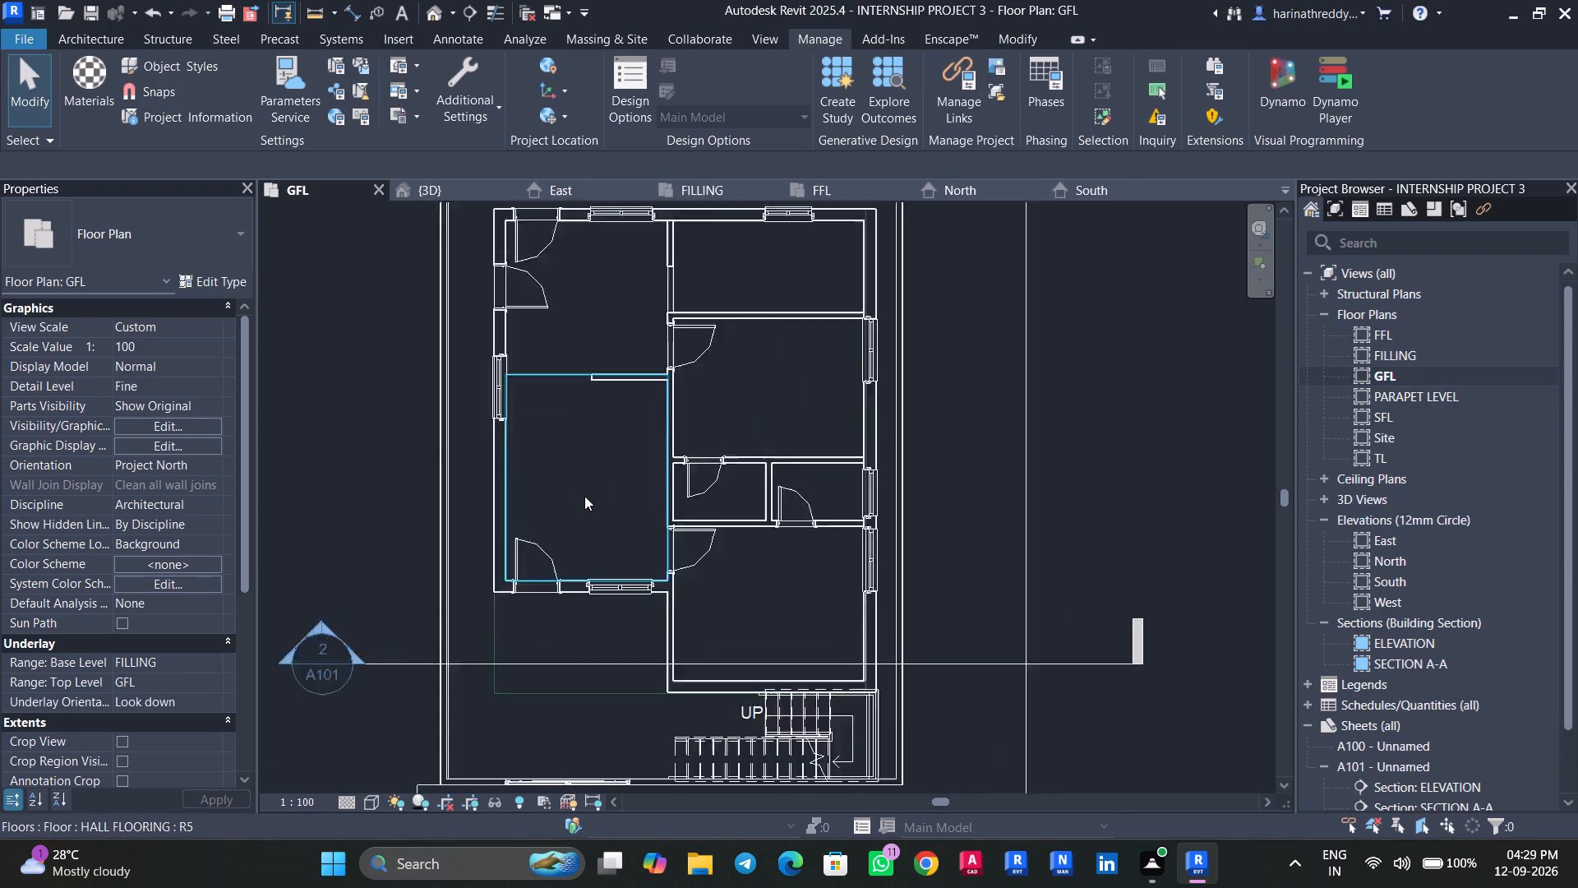
{"action": "left_click", "coordinate": [483, 673]}
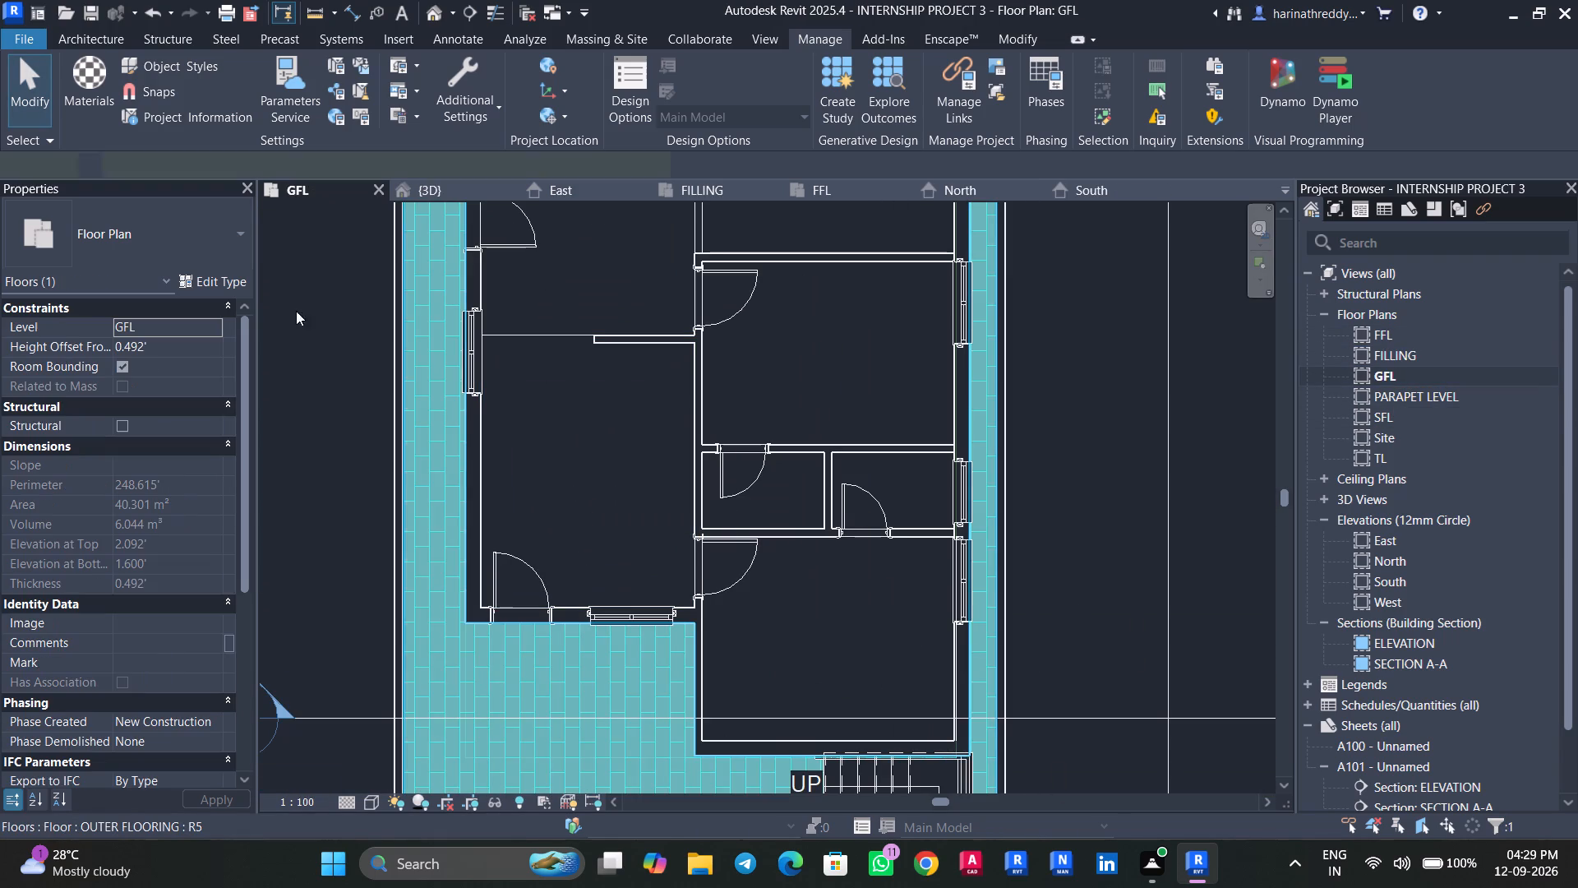
{"action": "left_click", "coordinate": [210, 281]}
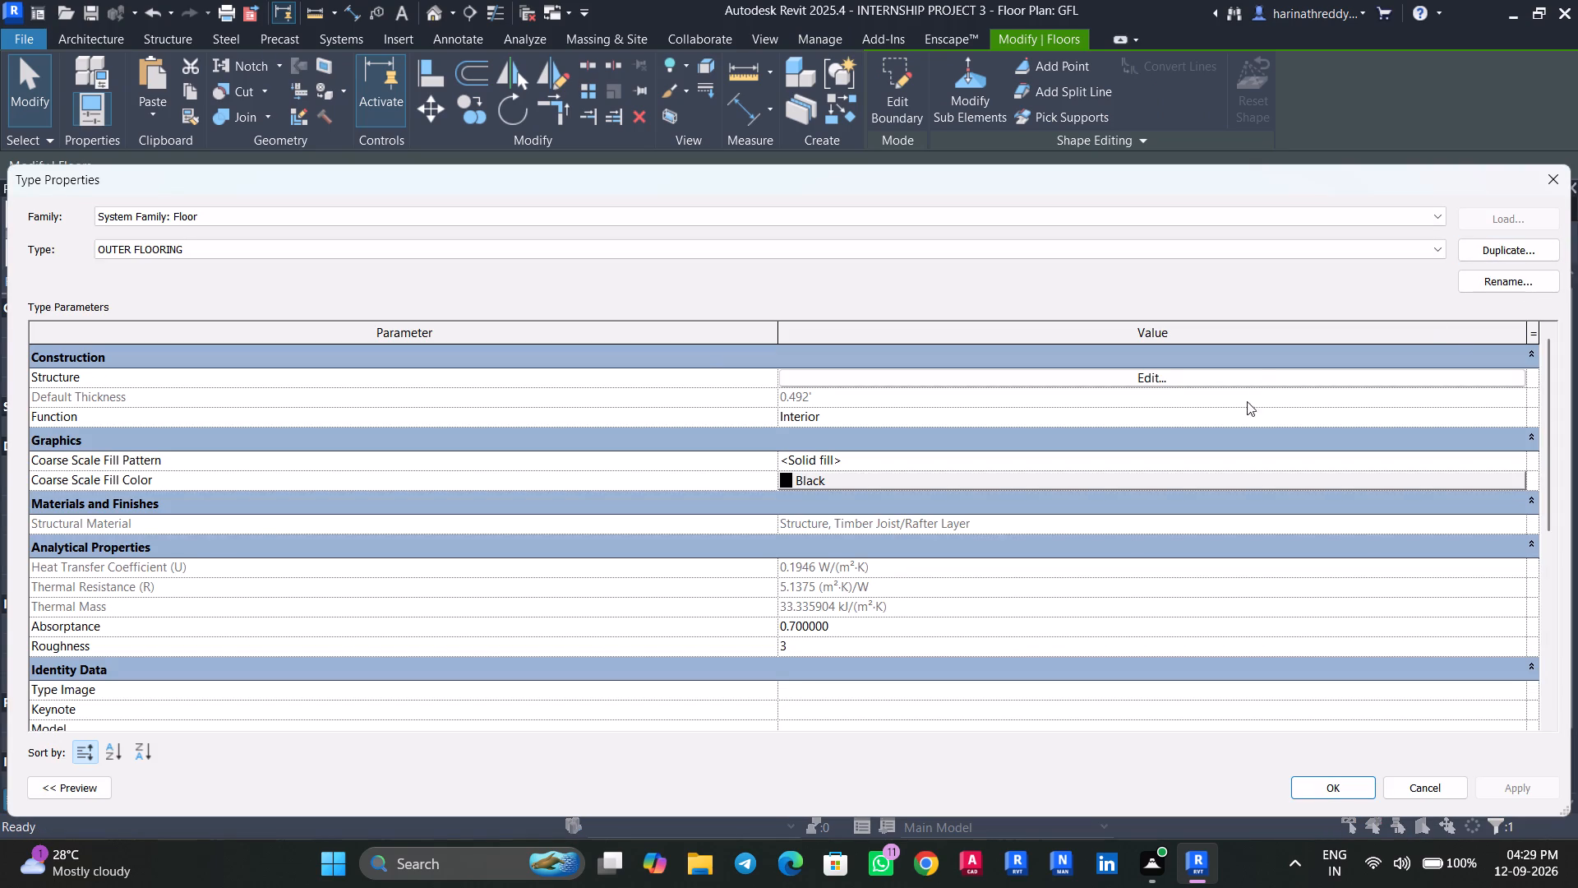
{"action": "left_click", "coordinate": [1260, 377]}
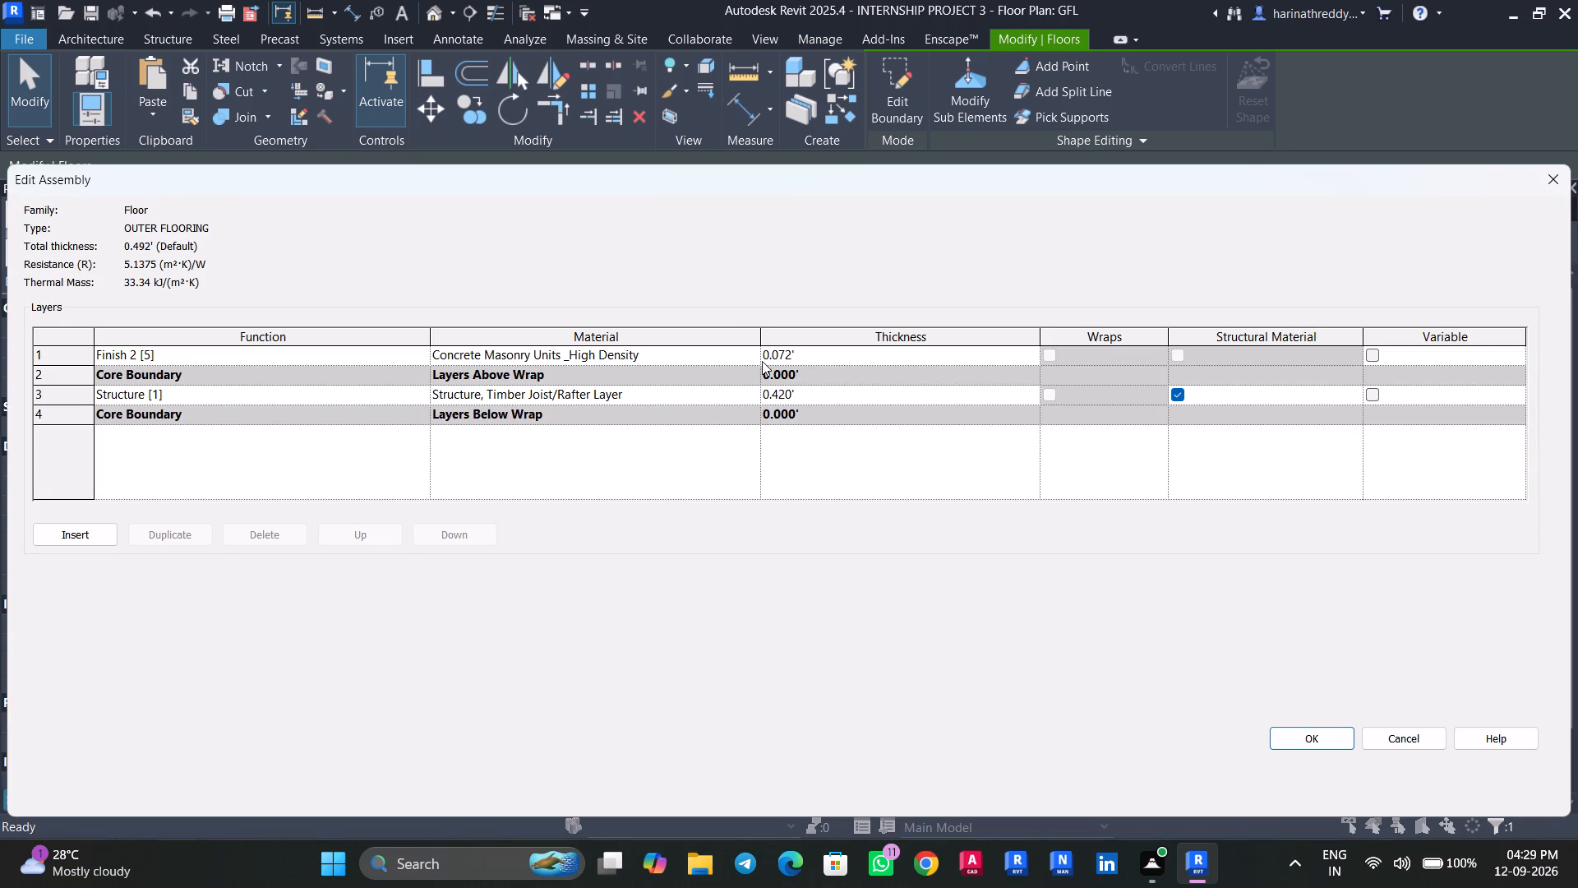
{"action": "left_click", "coordinate": [753, 356]}
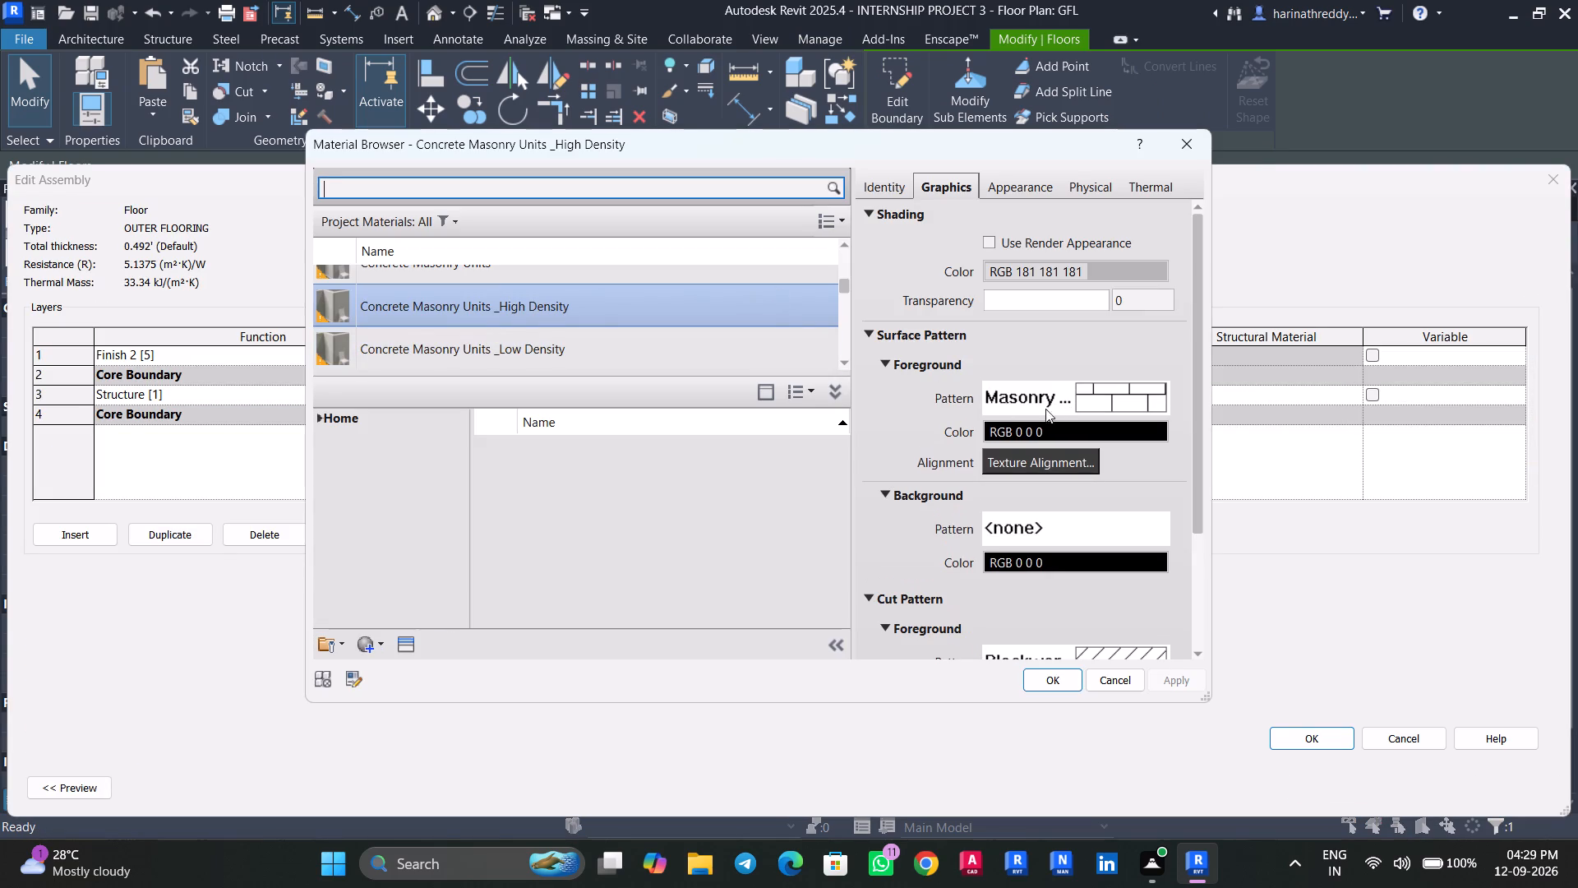
{"action": "scroll", "coordinate": [1078, 419], "scroll_direction": "down", "scroll_amount": 5}
{"action": "scroll", "coordinate": [1125, 474], "scroll_direction": "up", "scroll_amount": 3}
{"action": "left_click", "coordinate": [1100, 390]}
{"action": "scroll", "coordinate": [1022, 416], "scroll_direction": "up", "scroll_amount": 4}
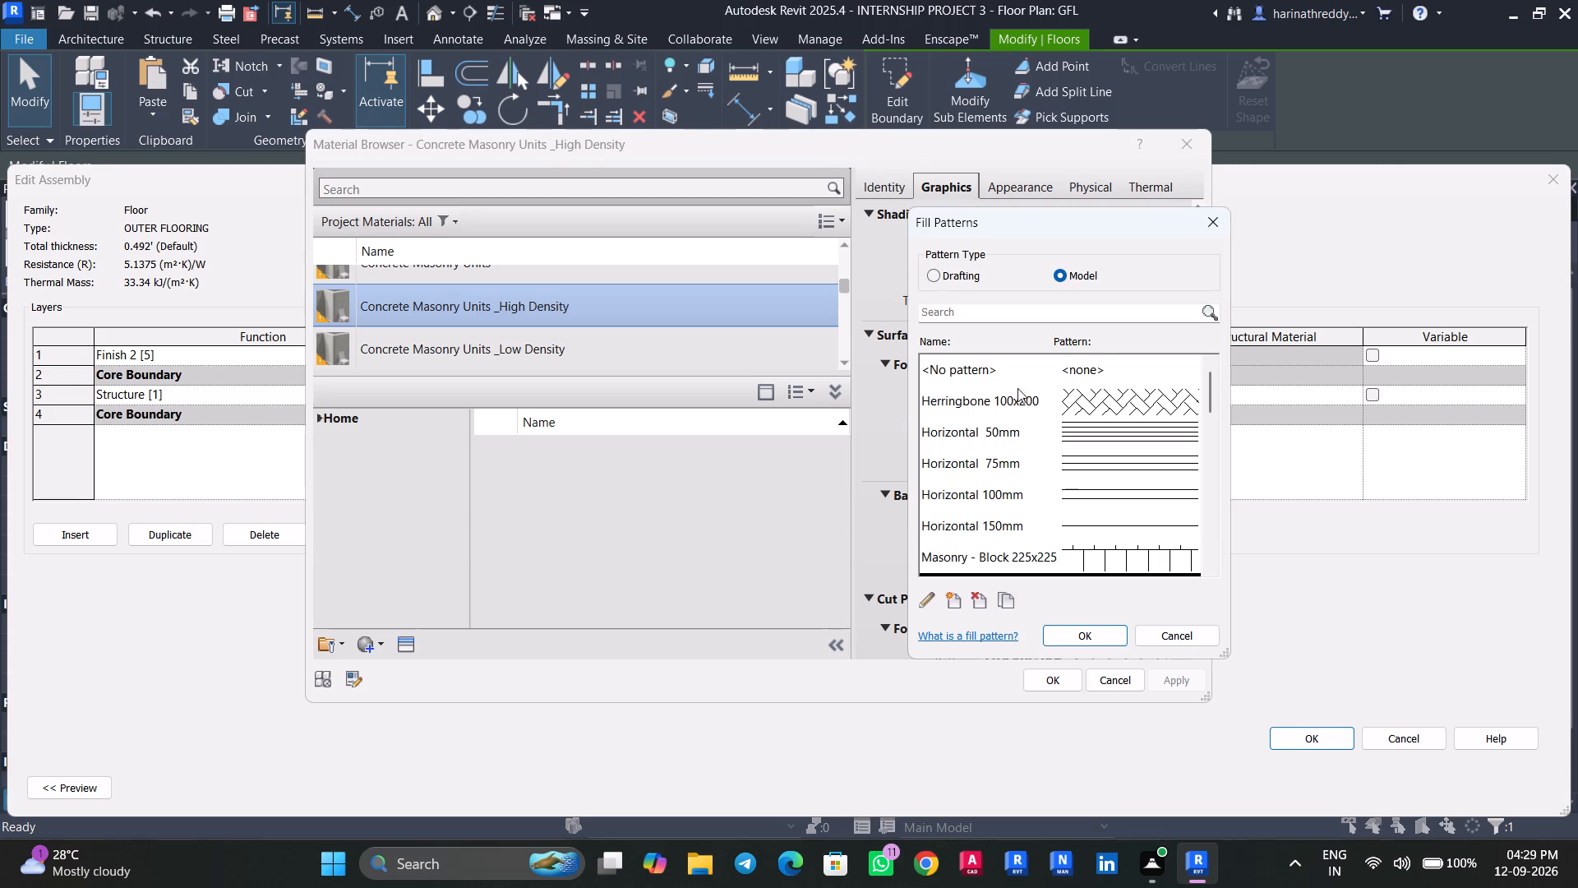
{"action": "left_click", "coordinate": [1014, 371]}
{"action": "left_click", "coordinate": [1084, 633]}
{"action": "left_click", "coordinate": [1164, 674]}
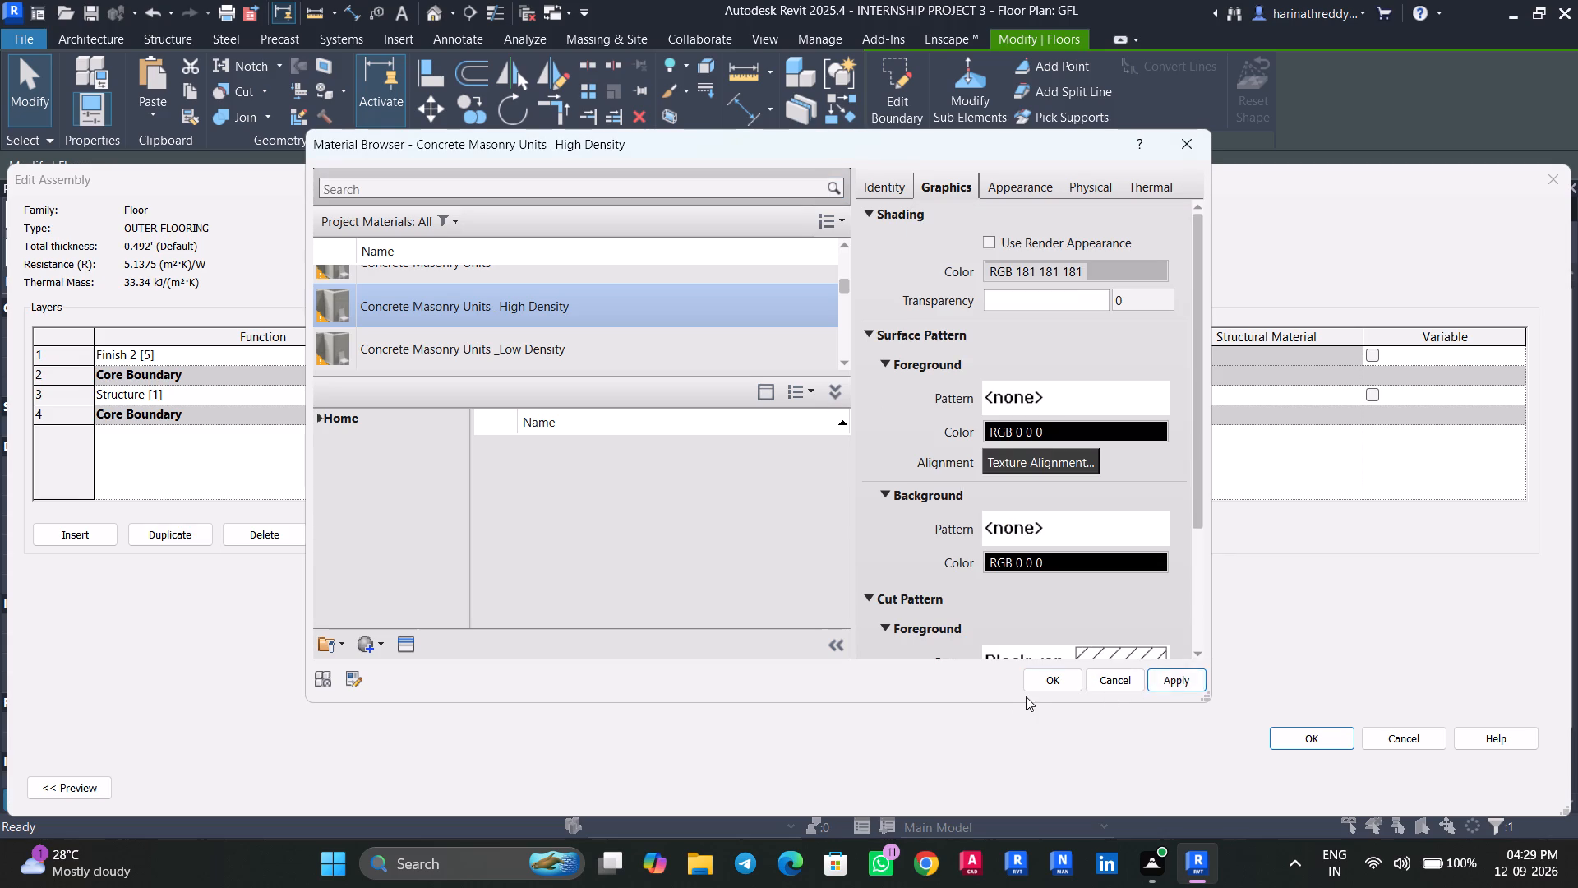
{"action": "left_click", "coordinate": [1028, 695]}
{"action": "left_click", "coordinate": [1062, 684]}
{"action": "left_click", "coordinate": [1276, 746]}
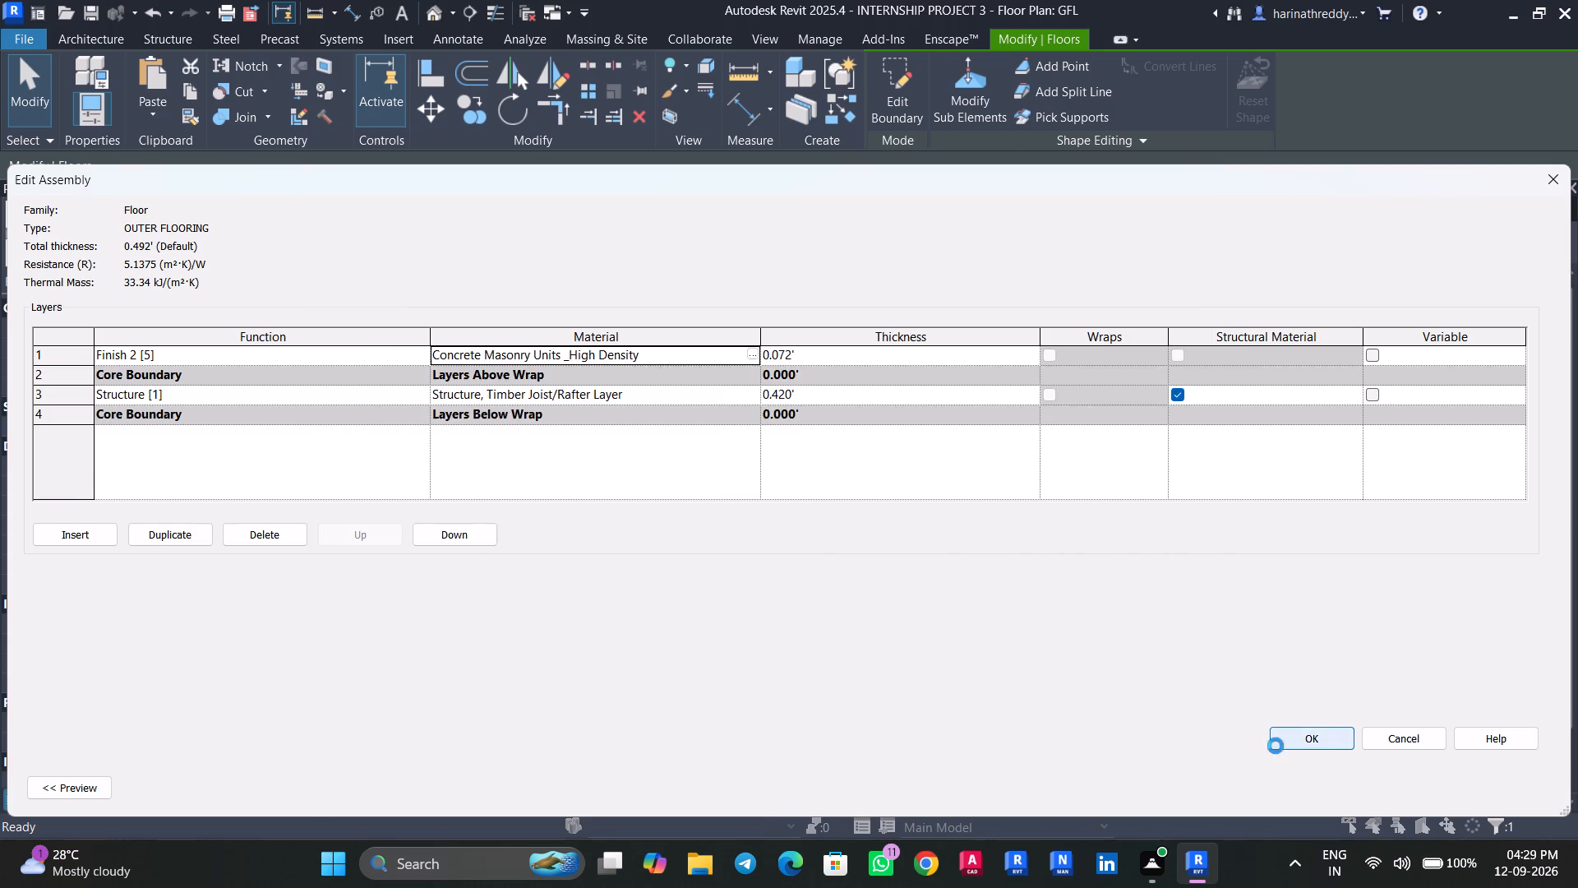
{"action": "left_click", "coordinate": [1505, 789]}
{"action": "left_click", "coordinate": [1316, 772]}
{"action": "left_click", "coordinate": [1328, 790]}
{"action": "key", "text": "Escape"}
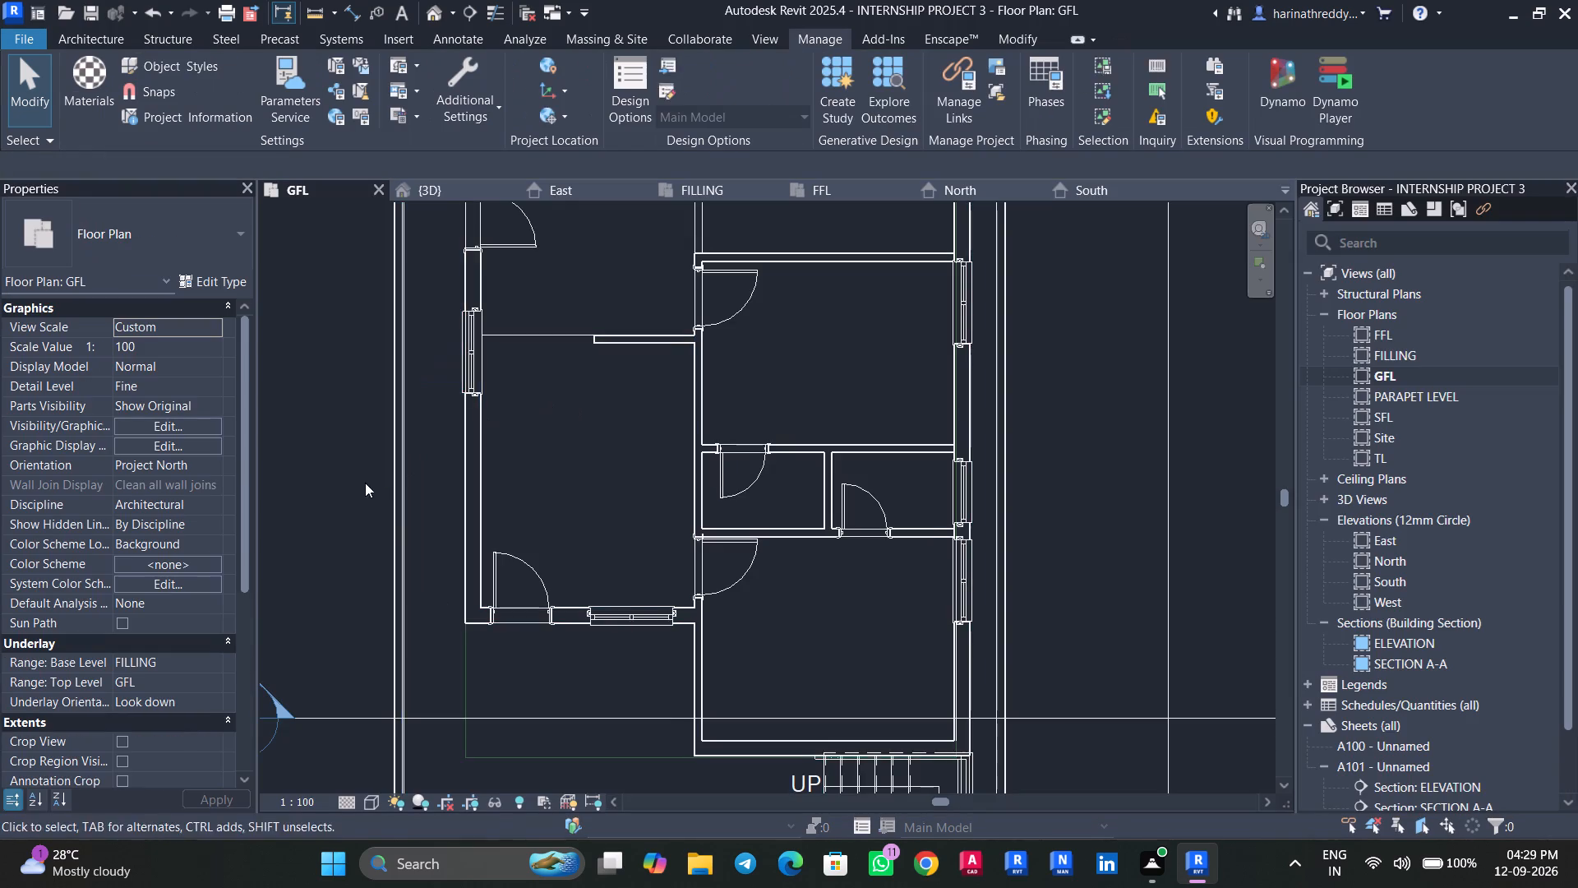
Hide the Sections annotation category in the GFL floor plan's visibility/graphic overrides.
{"action": "scroll", "coordinate": [395, 522], "scroll_direction": "down", "scroll_amount": 4}
{"action": "left_click", "coordinate": [897, 637]}
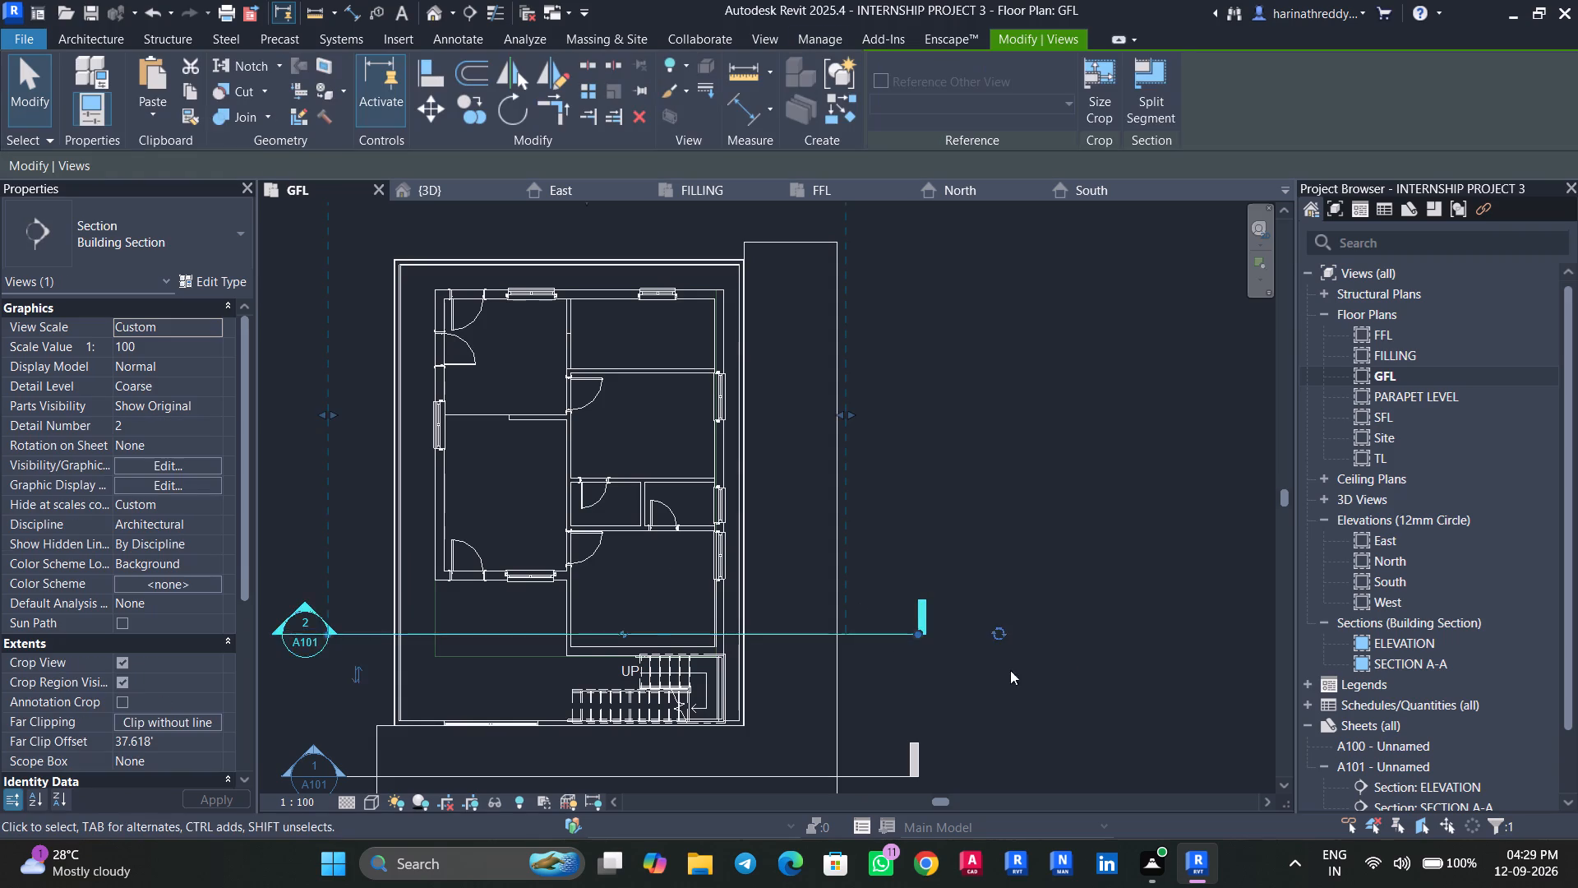
{"action": "scroll", "coordinate": [1068, 638], "scroll_direction": "down", "scroll_amount": 4}
{"action": "key", "text": "Escape"}
{"action": "middle_click_drag", "start_coordinate": [1068, 638], "coordinate": [1044, 569]}
{"action": "type", "text": "VV"}
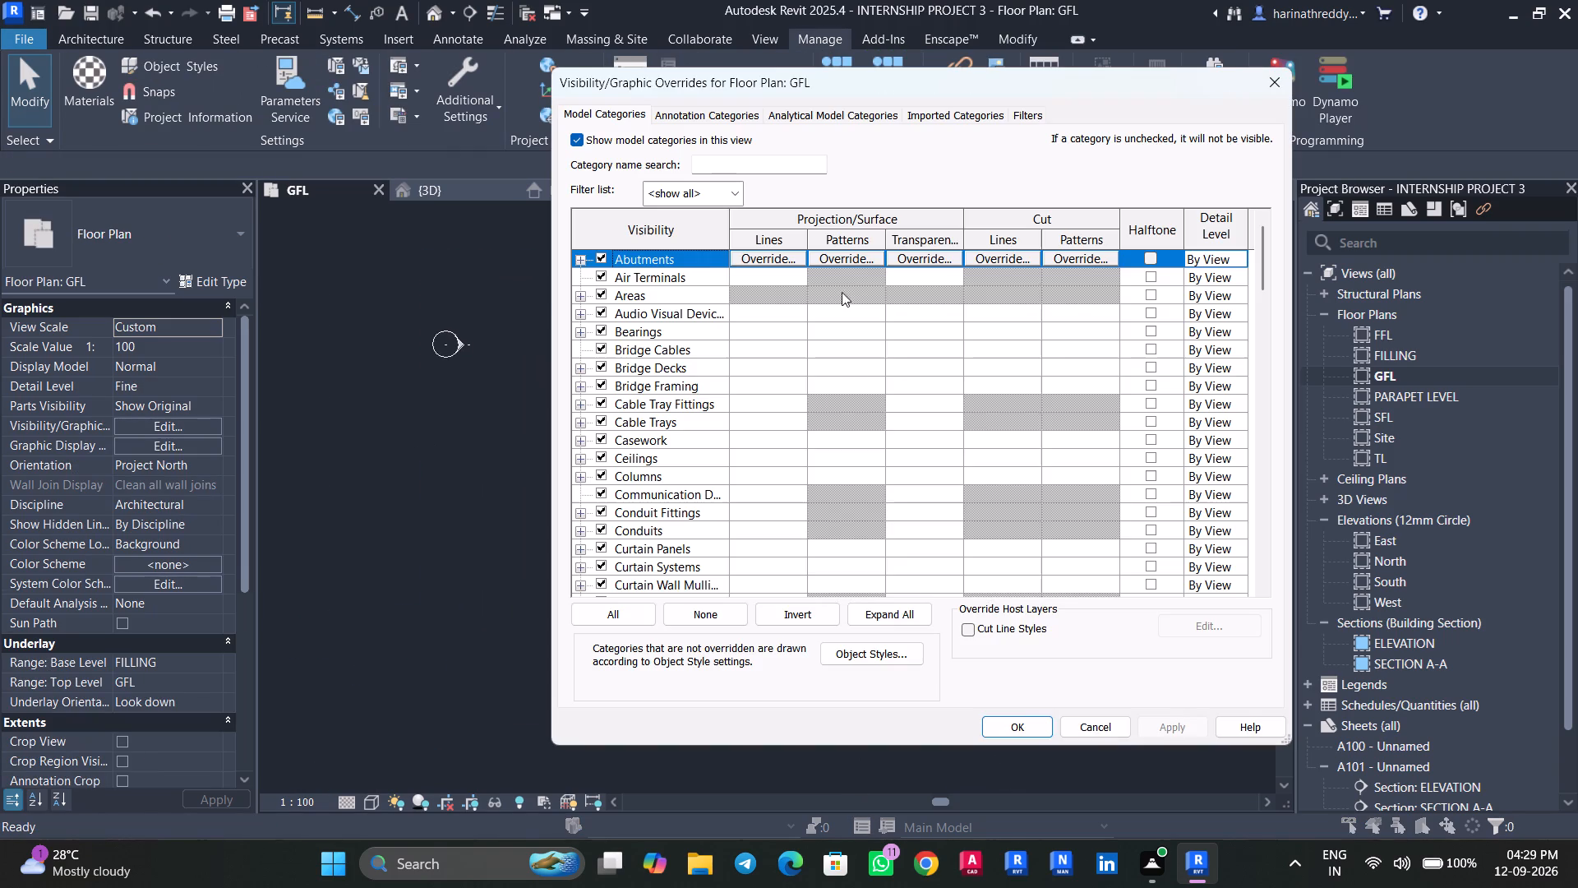
{"action": "left_click", "coordinate": [647, 354]}
{"action": "type", "text": "SE"}
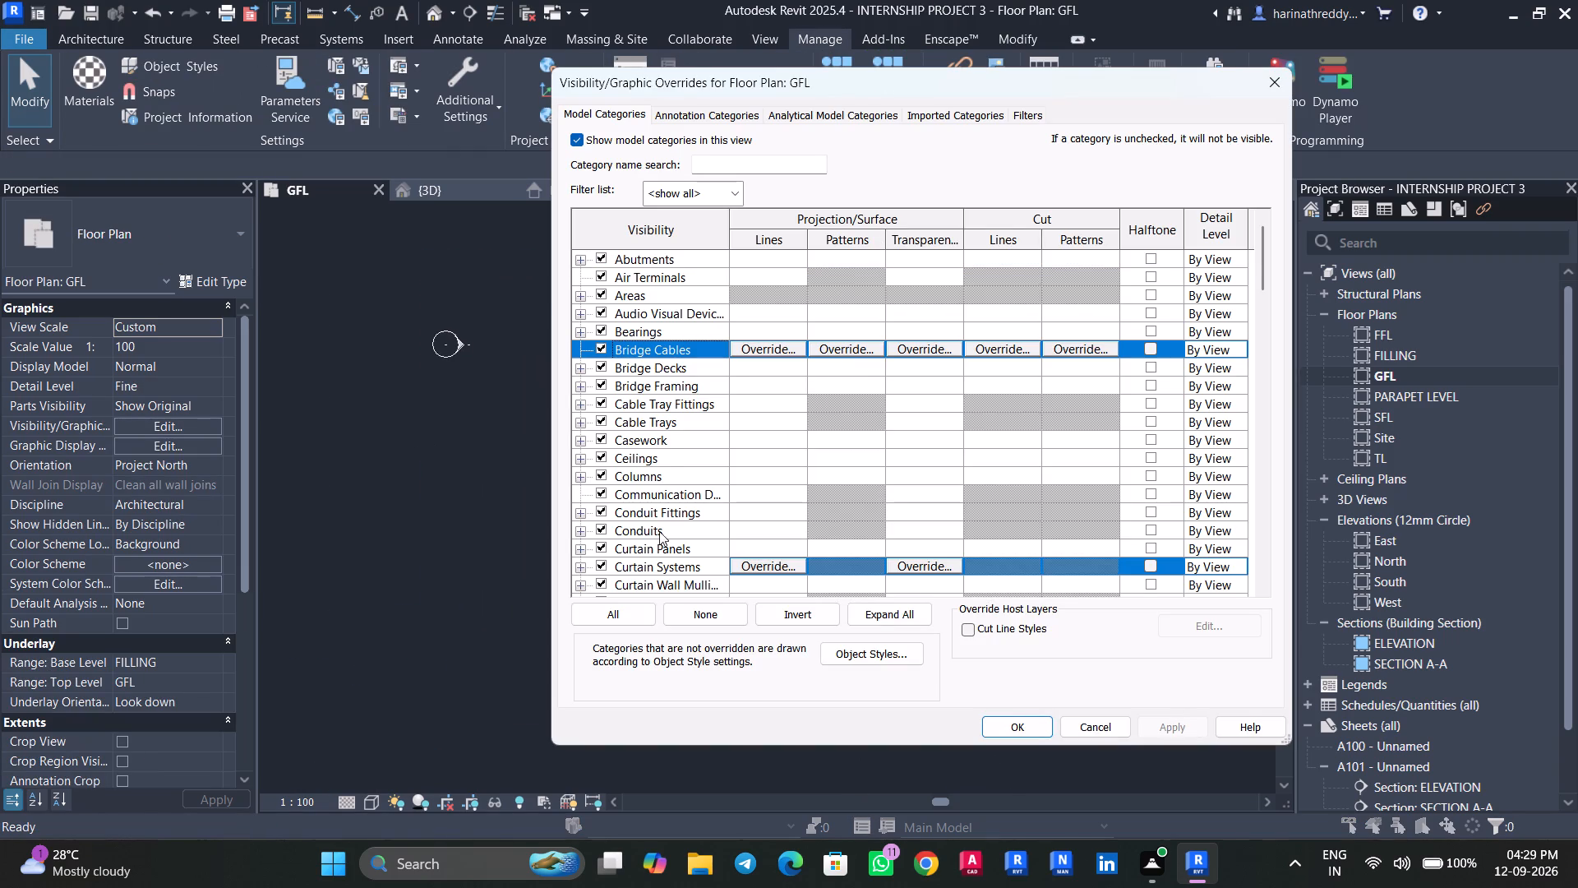
{"action": "scroll", "coordinate": [653, 516], "scroll_direction": "down", "scroll_amount": 13}
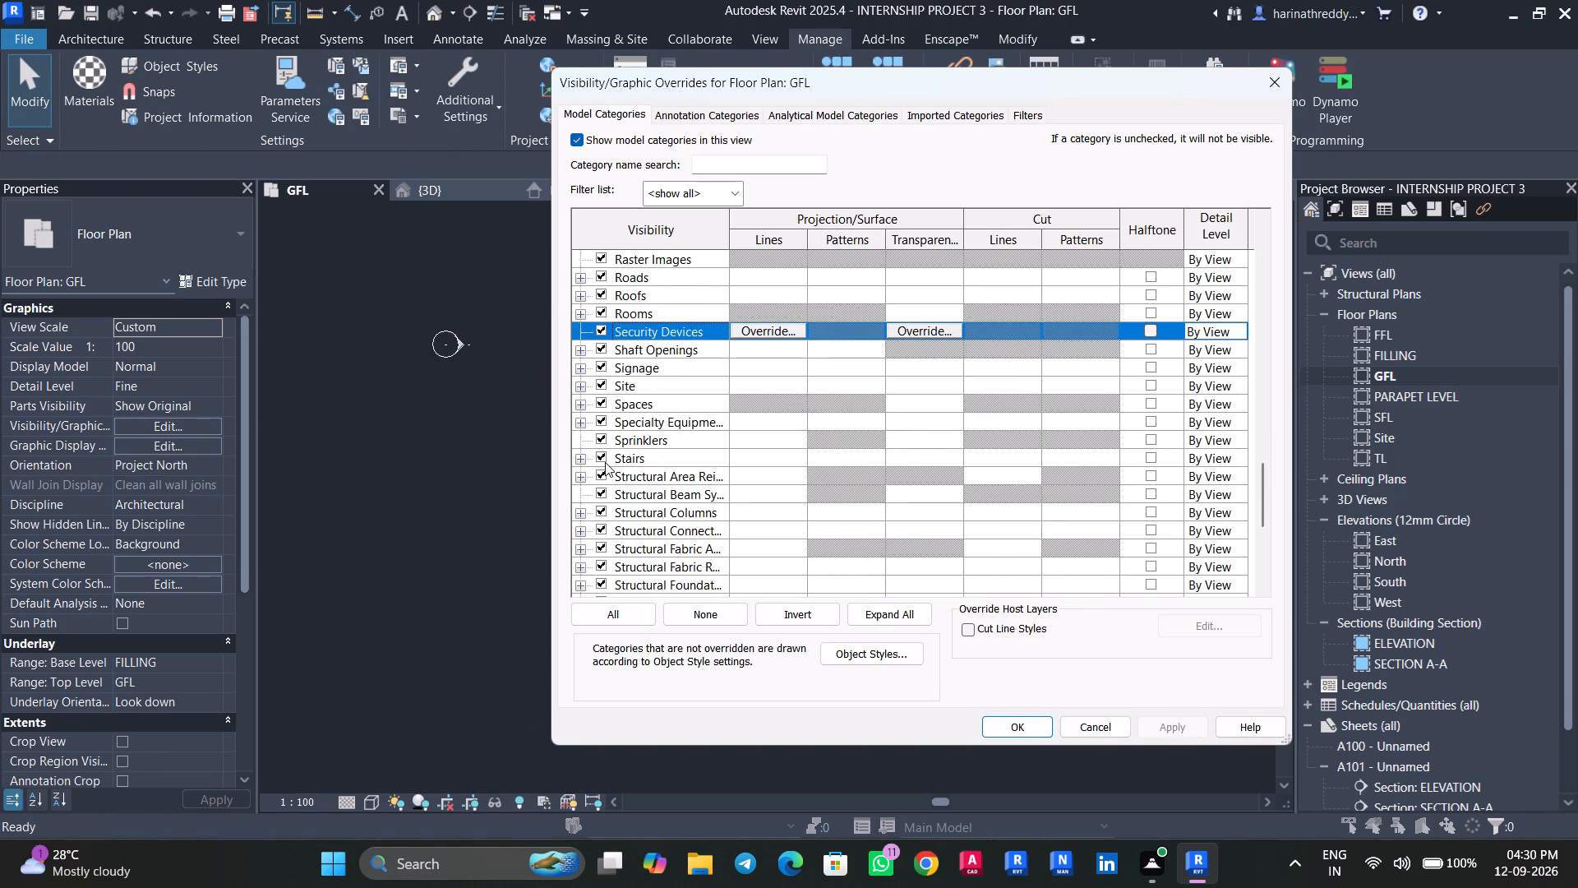
{"action": "scroll", "coordinate": [605, 462], "scroll_direction": "down", "scroll_amount": 11}
{"action": "left_click", "coordinate": [697, 115]}
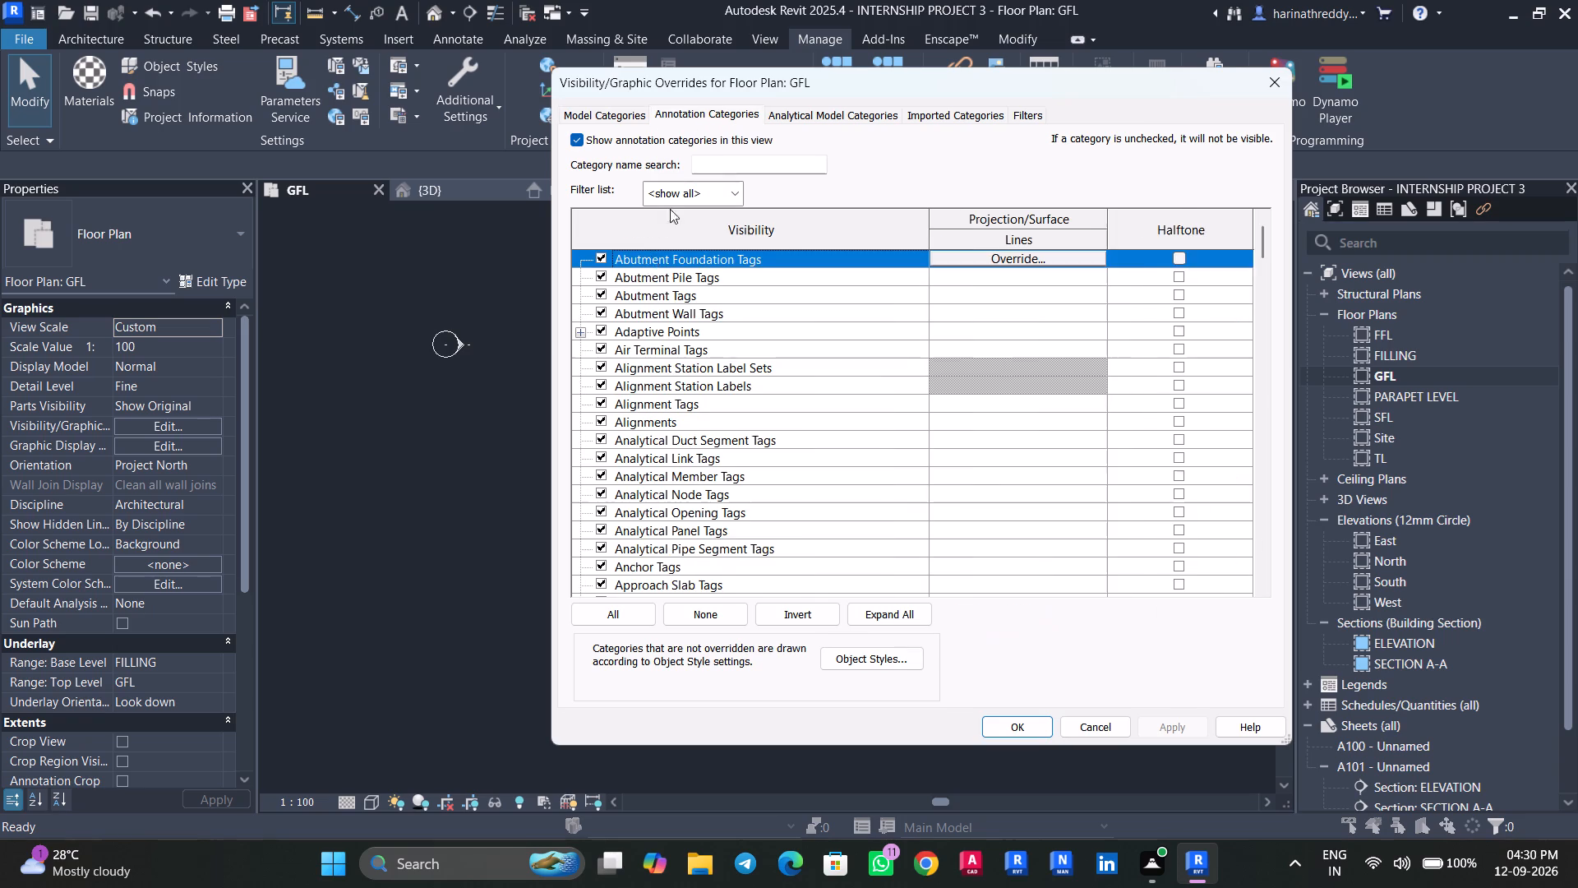
{"action": "left_click", "coordinate": [637, 280]}
{"action": "key", "text": "s"}
{"action": "scroll", "coordinate": [648, 326], "scroll_direction": "down", "scroll_amount": 5}
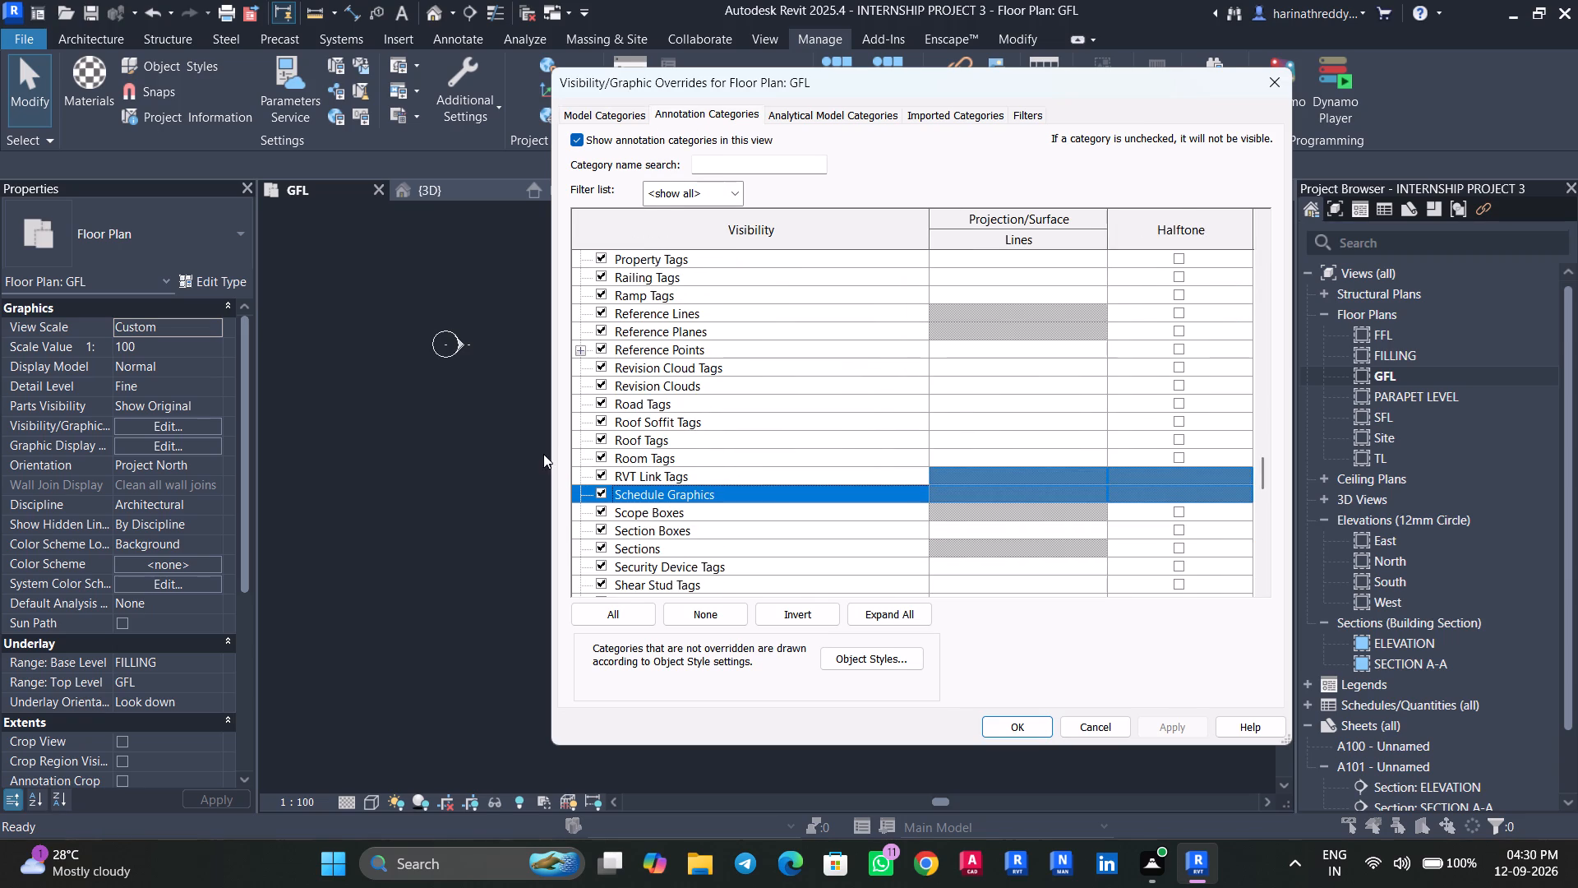
{"action": "left_click", "coordinate": [602, 530]}
{"action": "left_click", "coordinate": [1160, 724]}
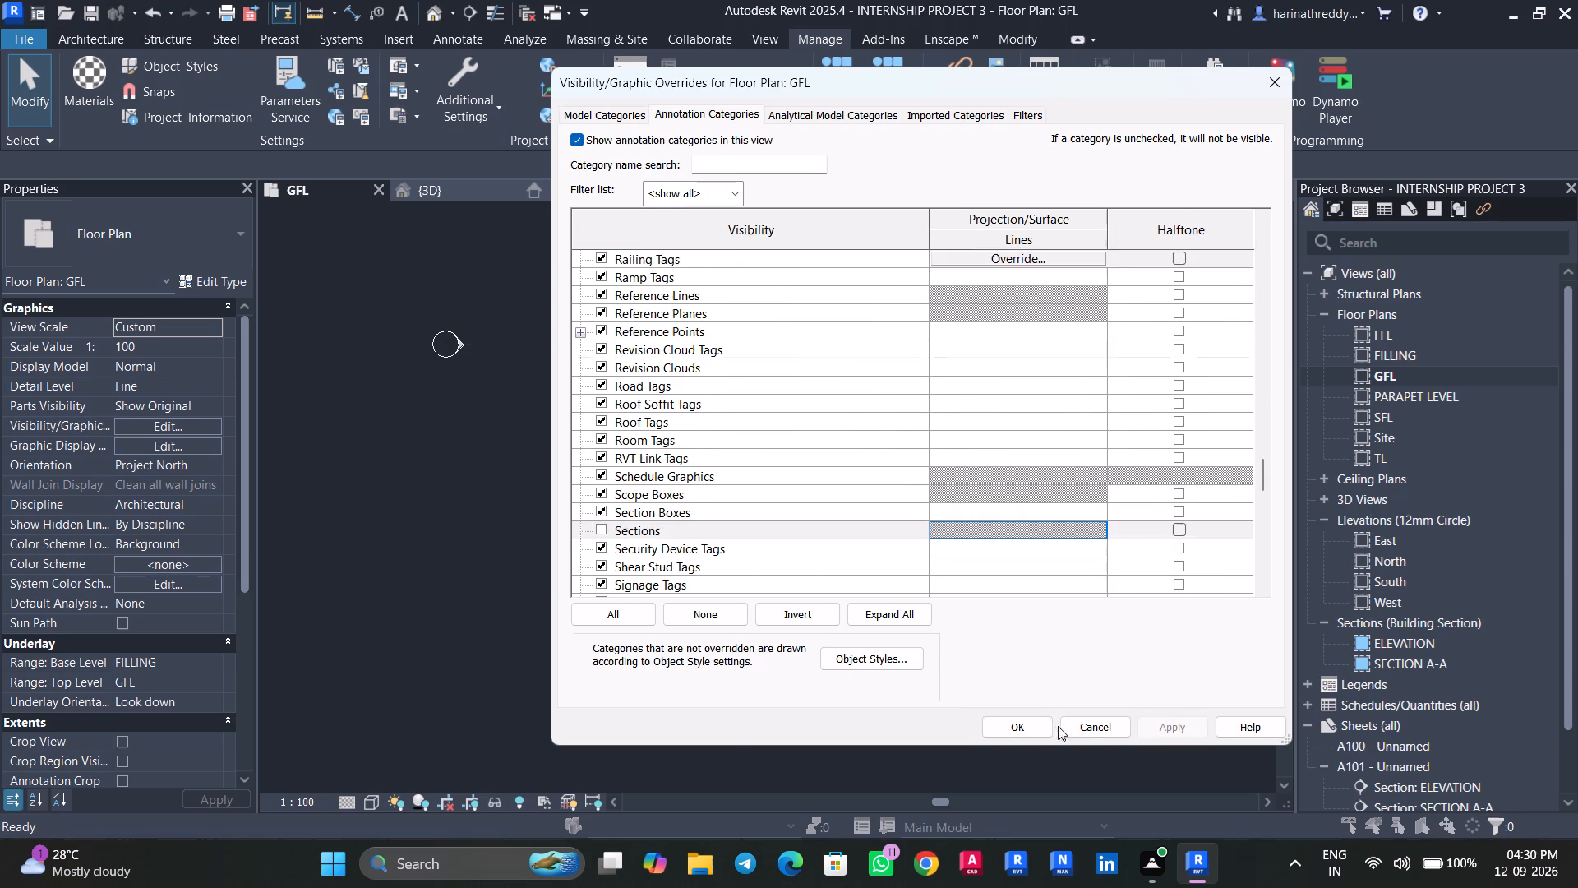
{"action": "left_click", "coordinate": [1016, 735]}
{"action": "key", "text": "Escape"}
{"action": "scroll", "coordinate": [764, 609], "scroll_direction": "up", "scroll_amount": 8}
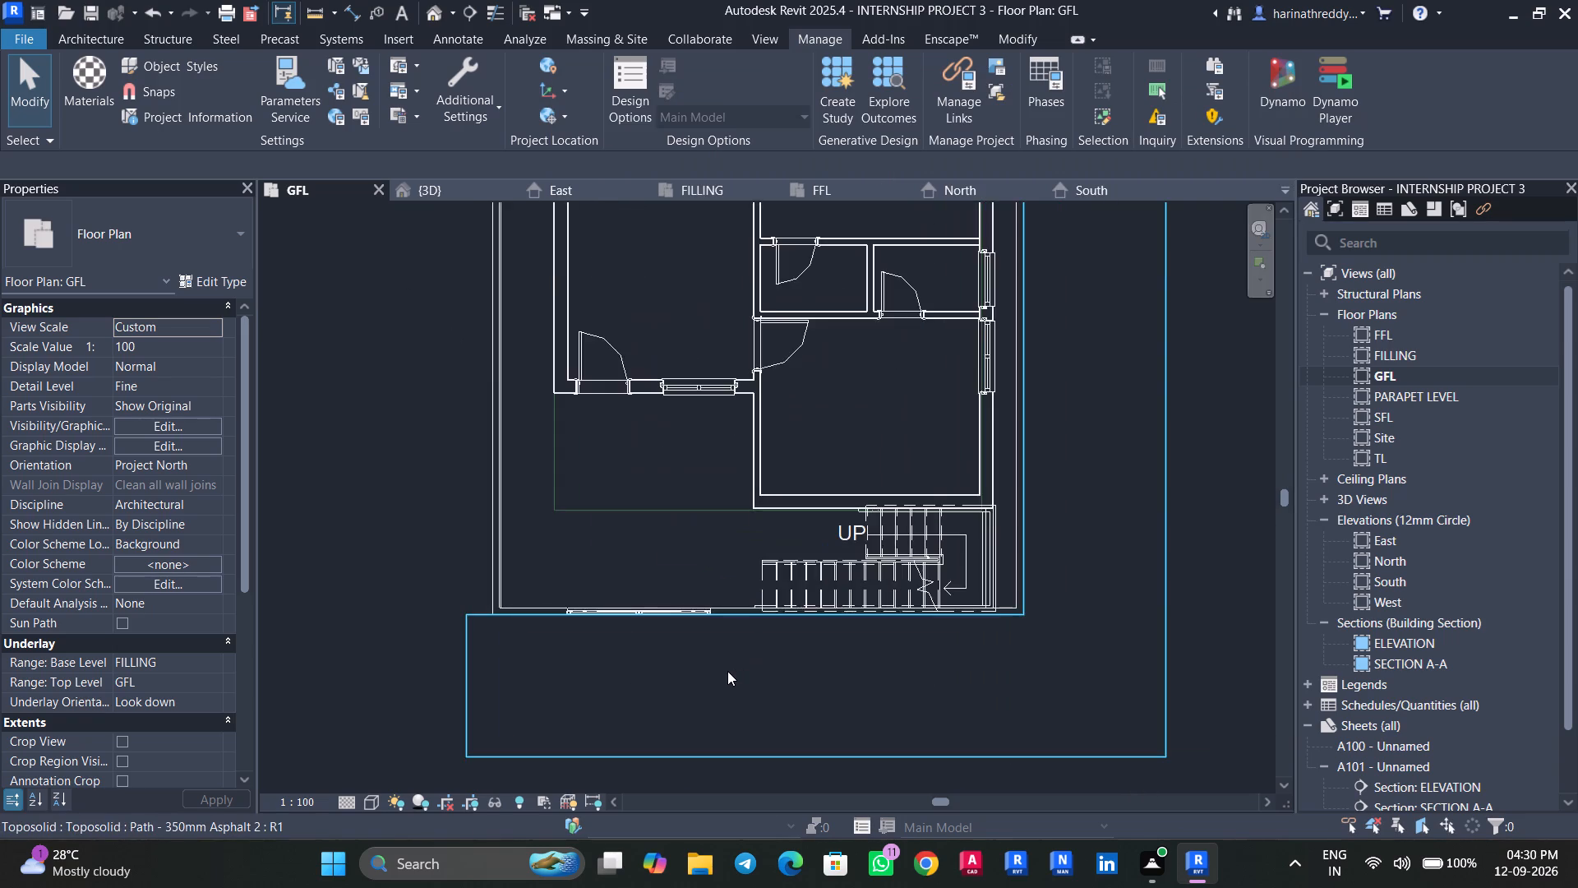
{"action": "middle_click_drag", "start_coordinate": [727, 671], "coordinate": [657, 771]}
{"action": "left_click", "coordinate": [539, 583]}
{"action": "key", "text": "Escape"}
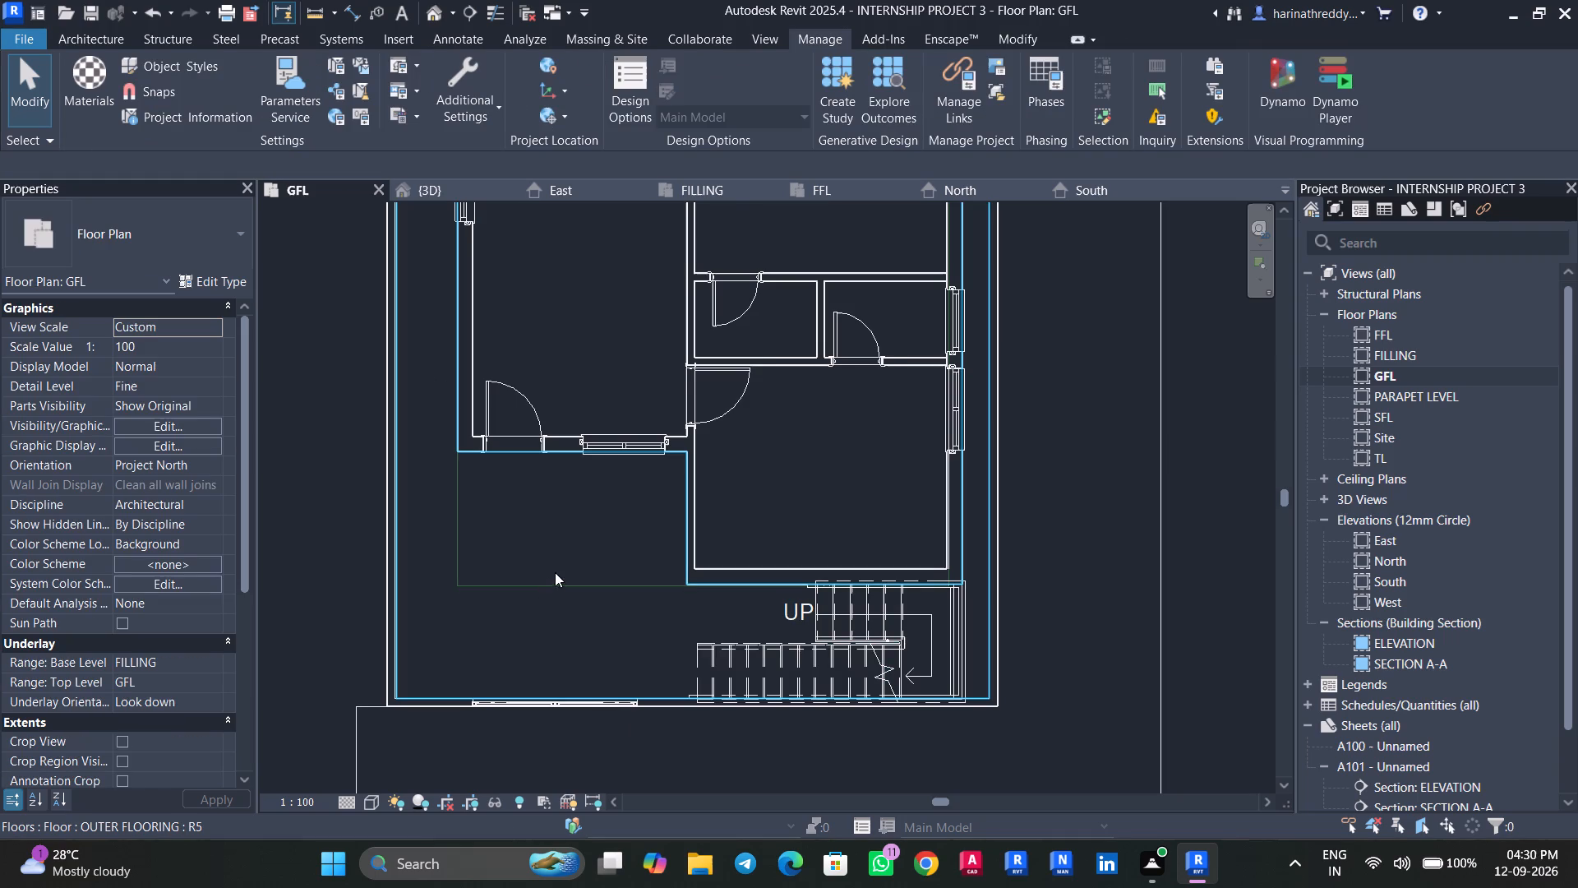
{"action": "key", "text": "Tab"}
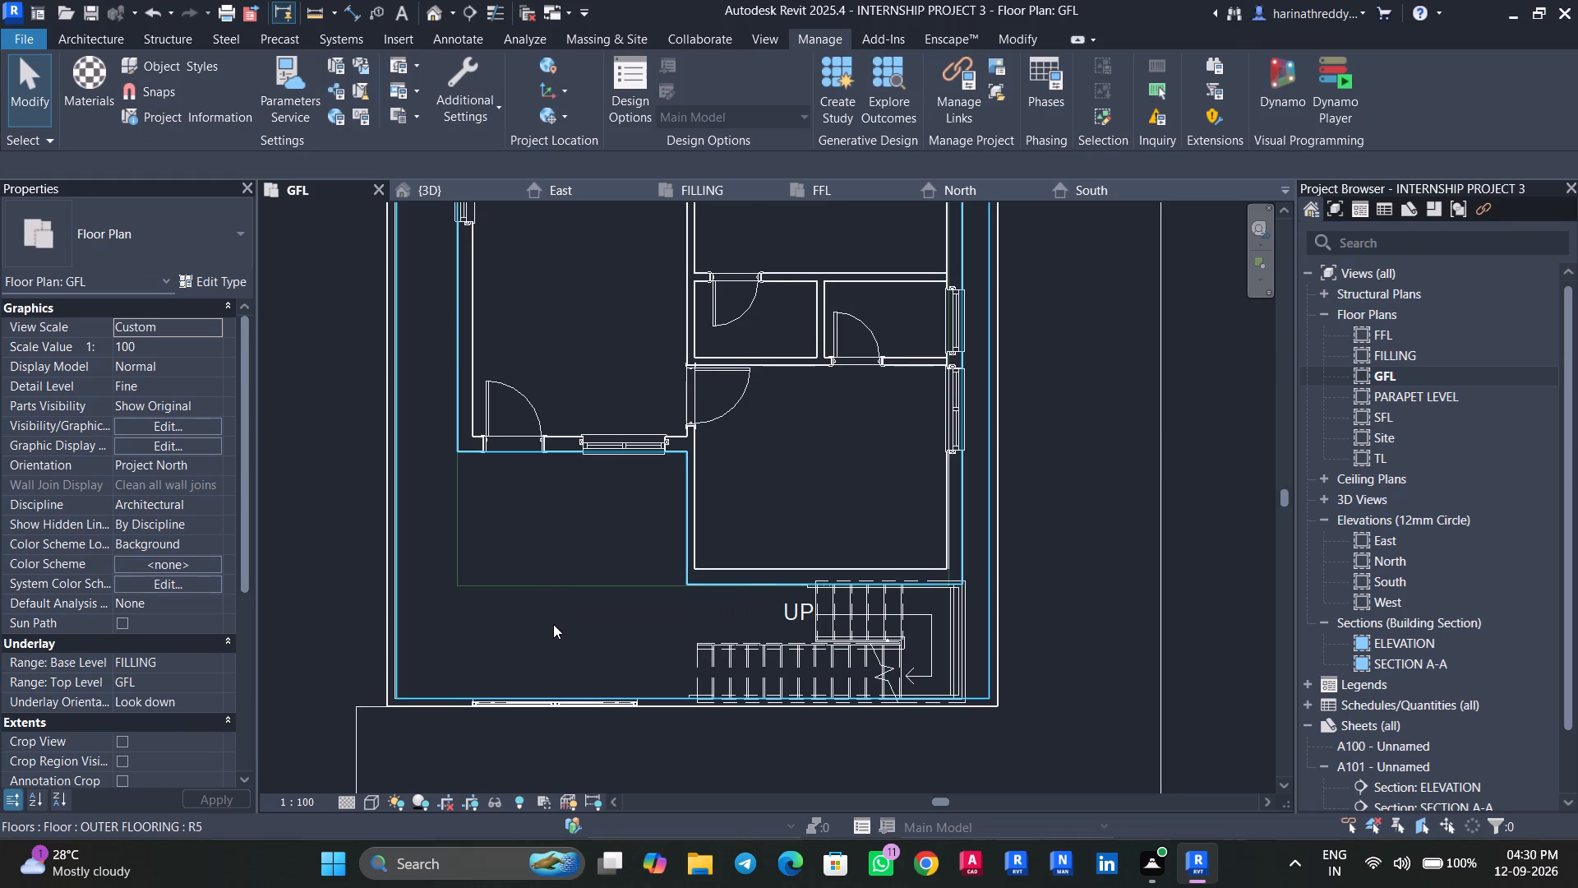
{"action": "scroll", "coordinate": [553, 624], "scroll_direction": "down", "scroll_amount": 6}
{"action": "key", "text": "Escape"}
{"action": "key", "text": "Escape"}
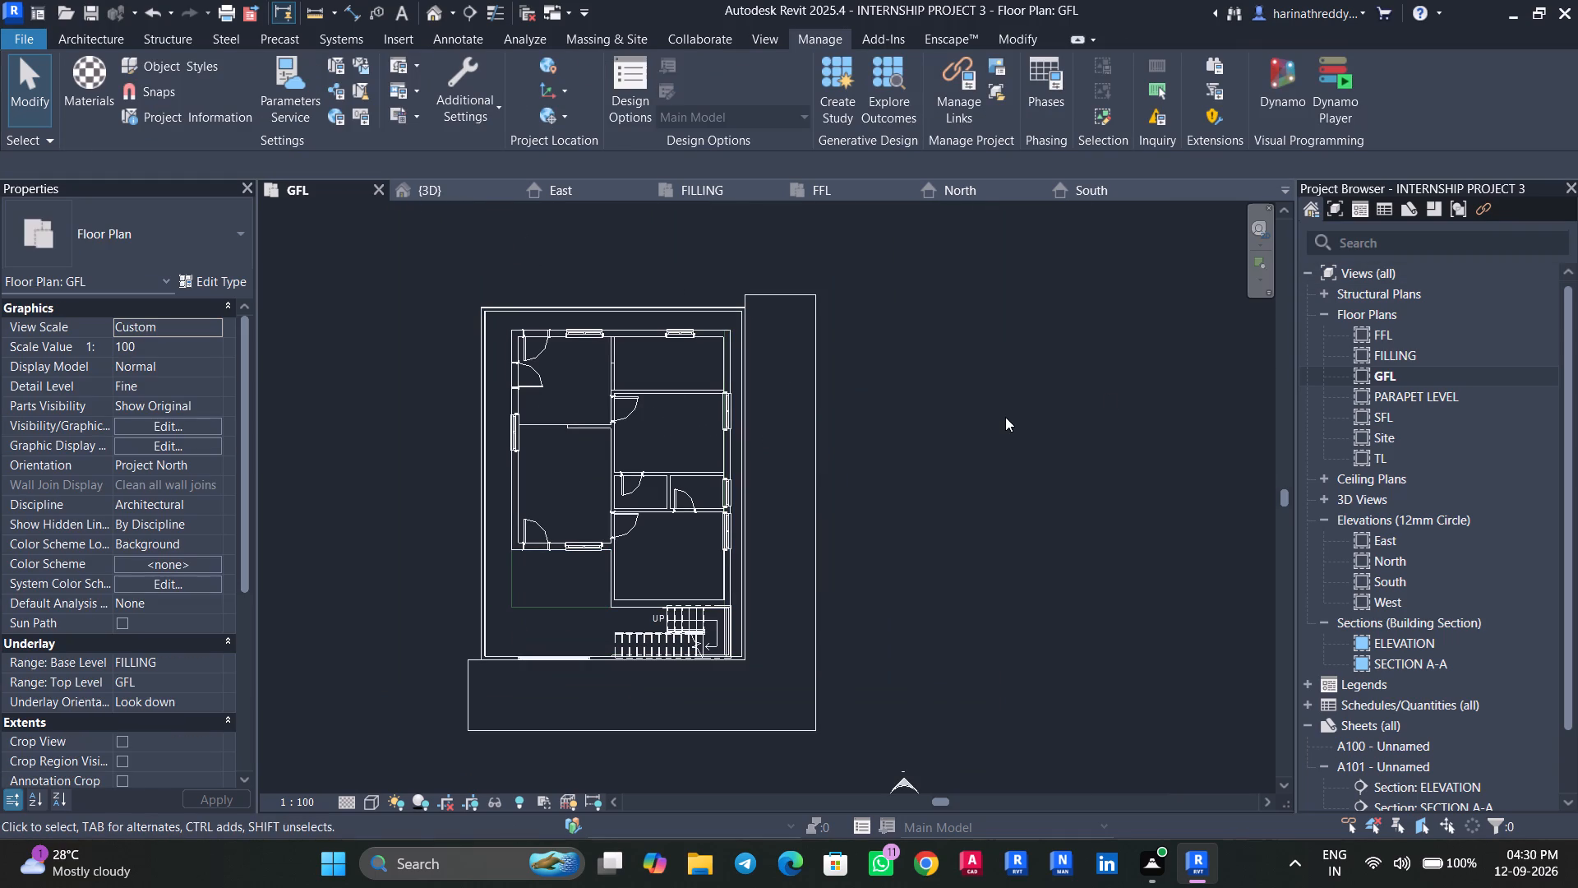
Rename the GFL floor plan as GROUND FLOOR PLAN, applying the new name to the corresponding level and views.
{"action": "double_click", "coordinate": [1386, 351]}
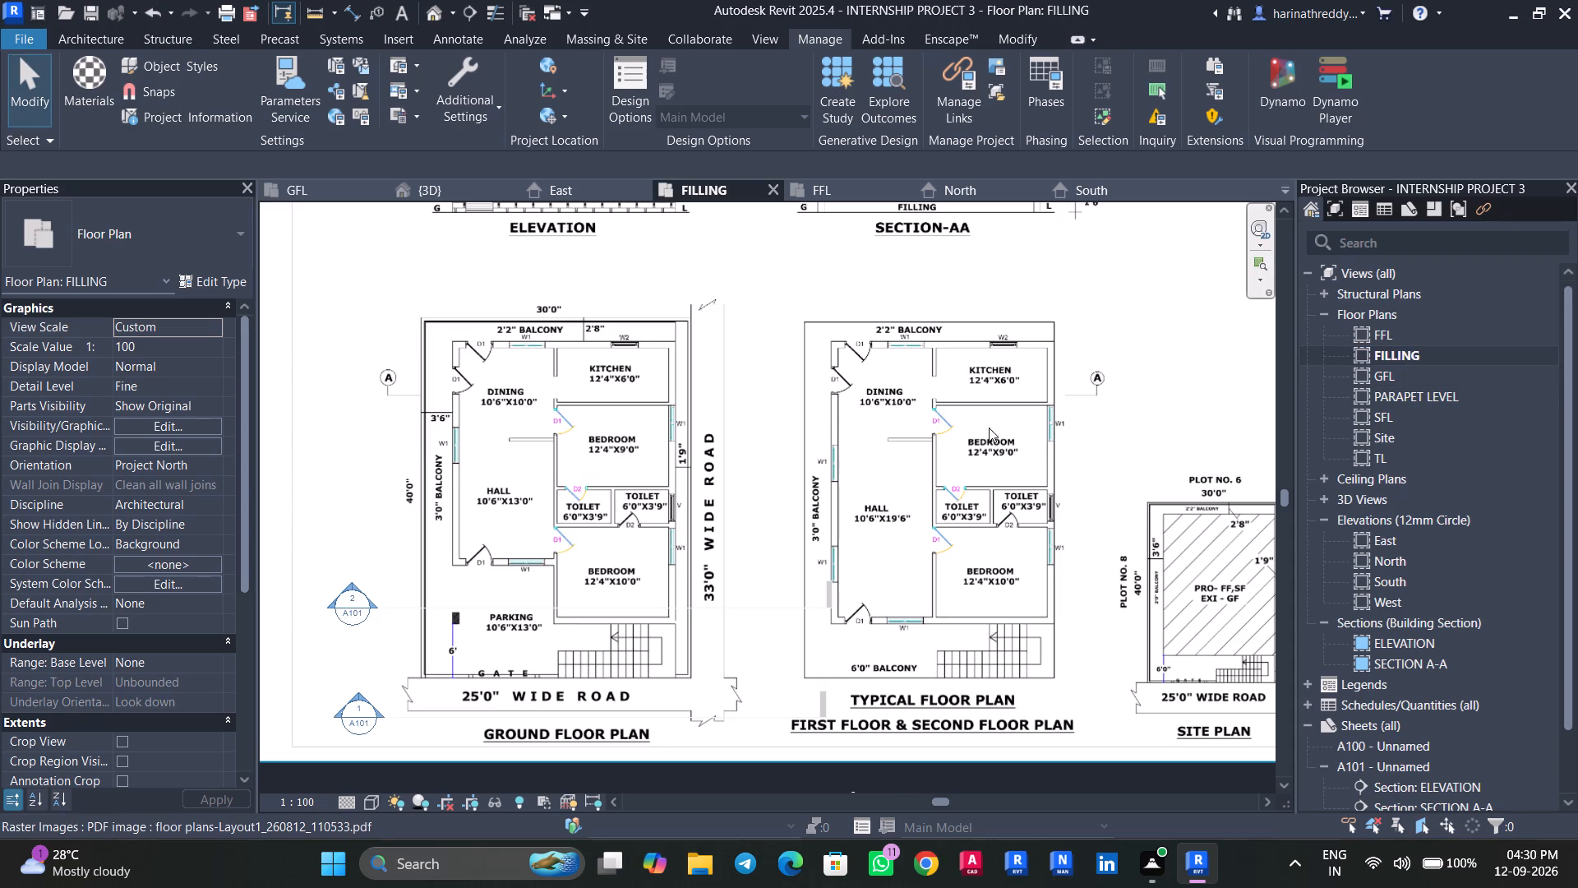
{"action": "double_click", "coordinate": [1393, 378]}
{"action": "right_click", "coordinate": [1393, 378]}
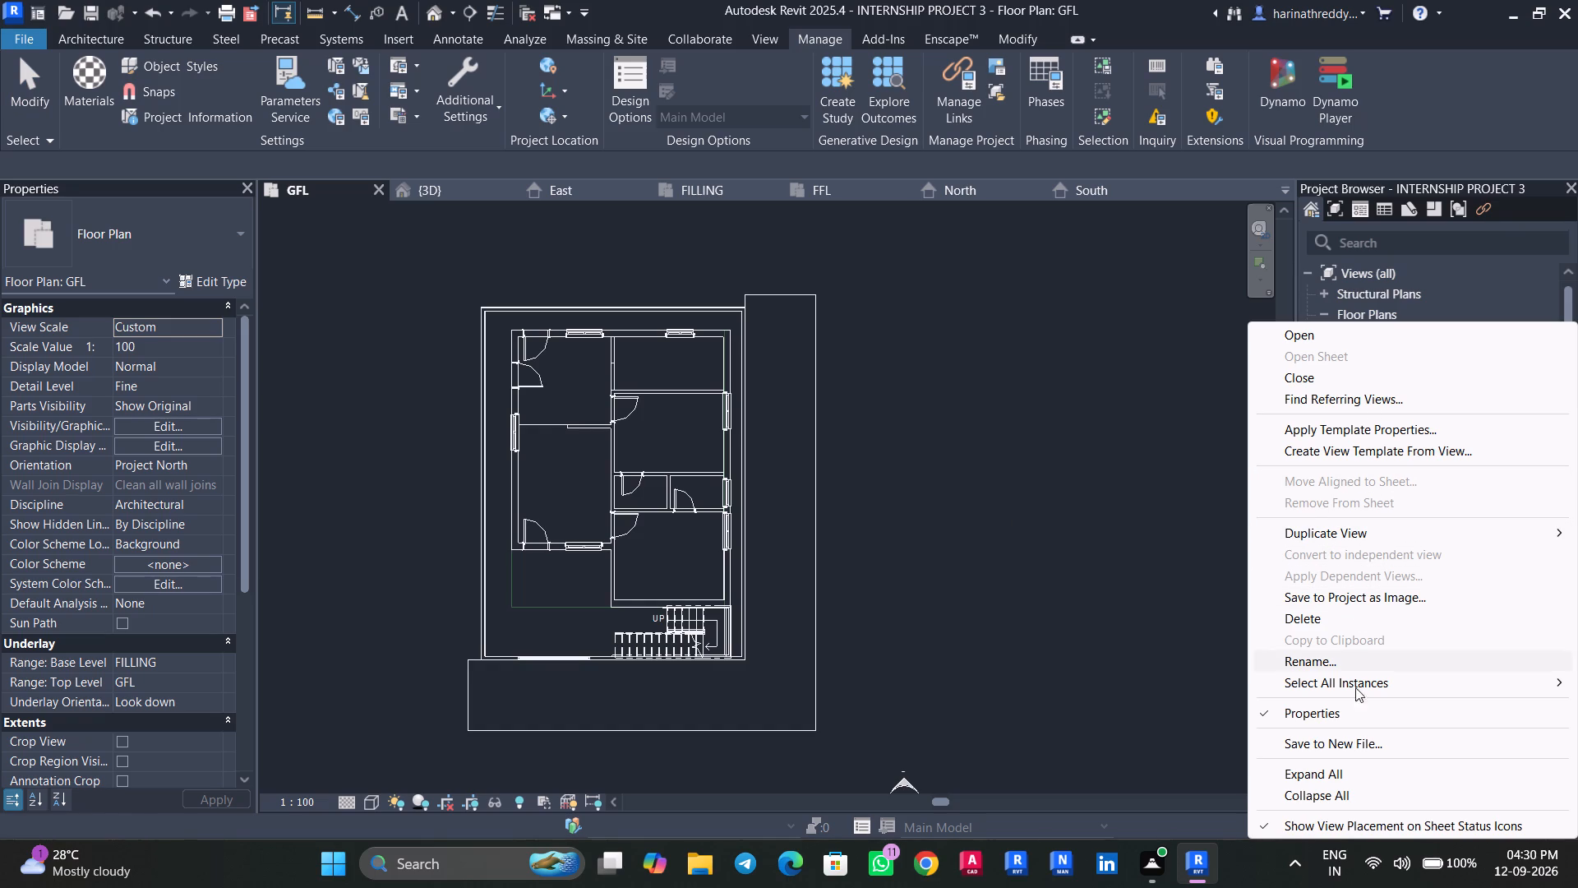
{"action": "left_click", "coordinate": [1347, 668]}
{"action": "type", "text": "GROUNF"}
{"action": "key", "text": "BackSpace"}
{"action": "type", "text": "D FLOOR PLAN"}
{"action": "left_click", "coordinate": [1156, 629]}
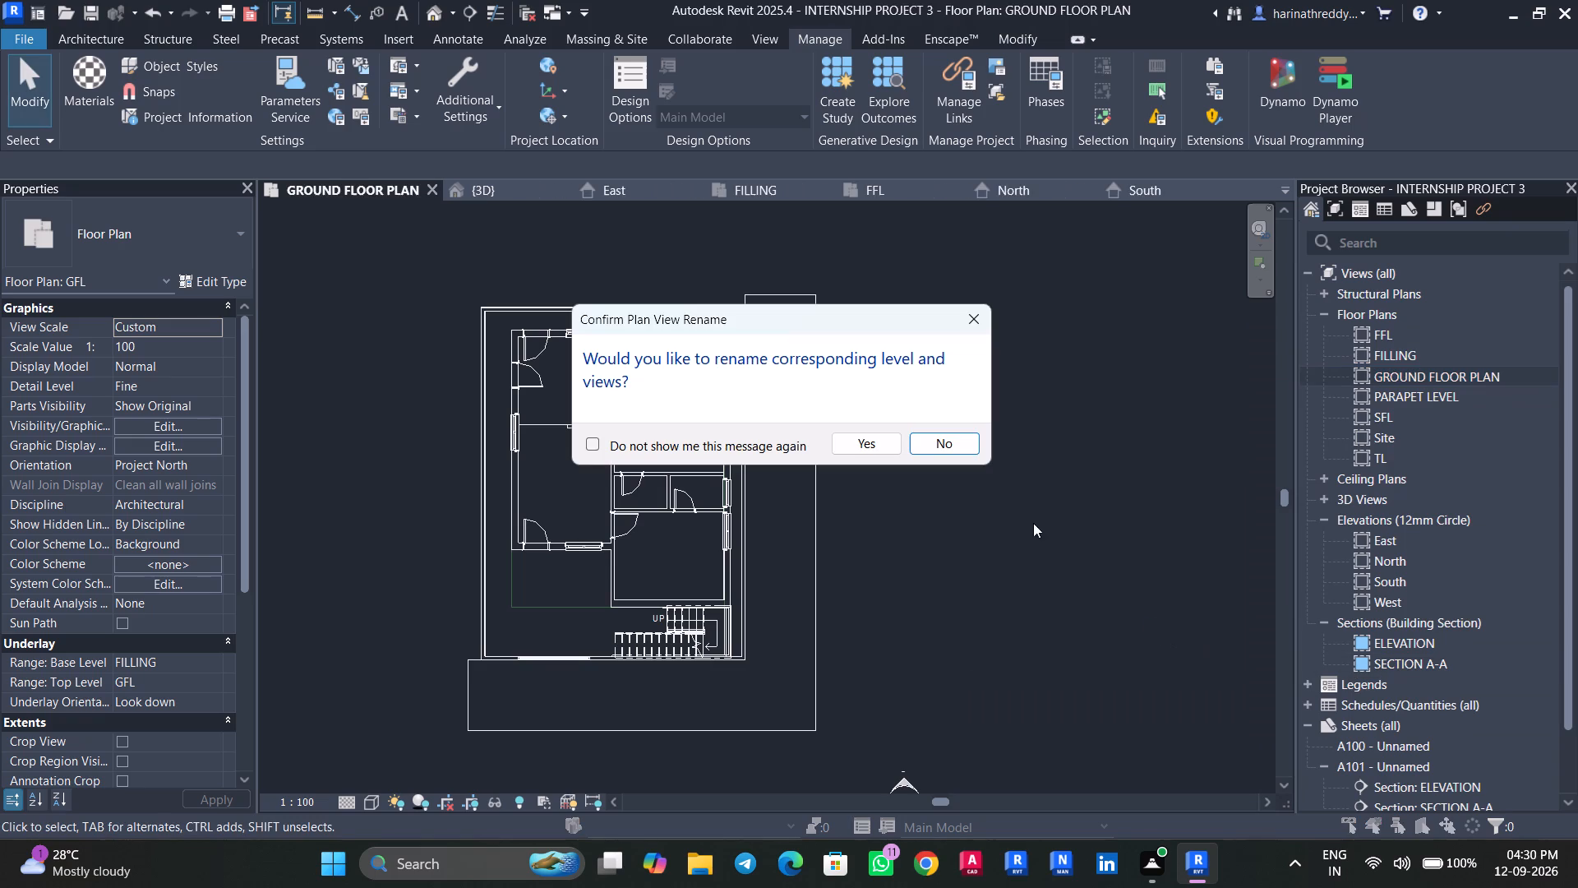
{"action": "left_click", "coordinate": [861, 434]}
{"action": "key", "text": "Escape"}
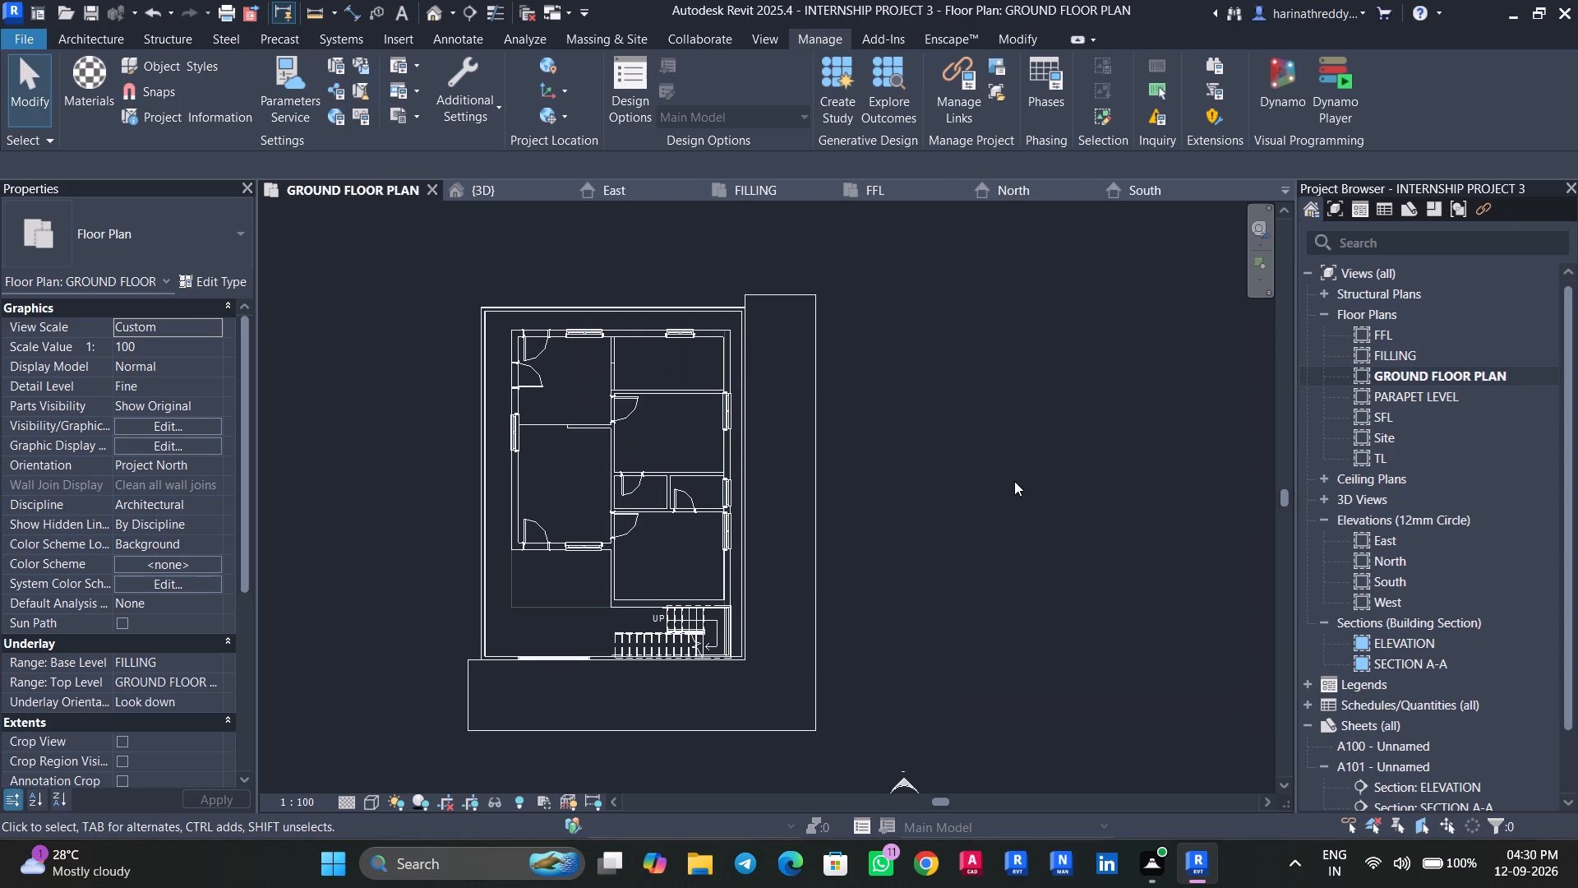
{"action": "key", "text": "Escape"}
Place the GROUND FLOOR PLAN view on sheet A101.
{"action": "scroll", "coordinate": [1225, 672], "scroll_direction": "down", "scroll_amount": 4}
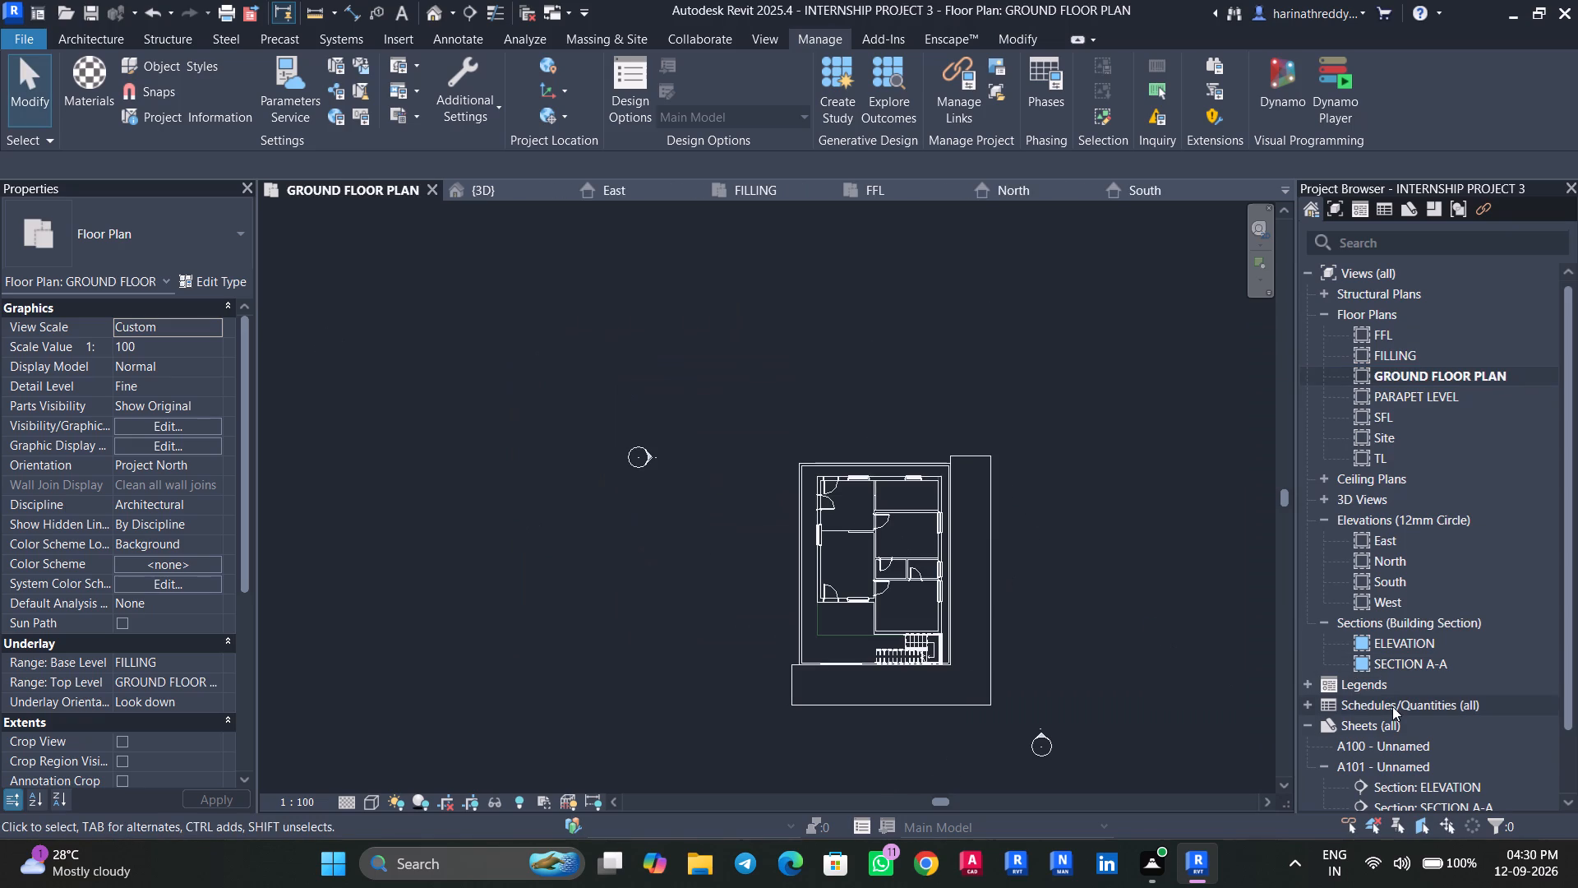
{"action": "double_click", "coordinate": [1401, 761]}
{"action": "left_click_drag", "start_coordinate": [1405, 369], "coordinate": [510, 714]}
{"action": "middle_click_drag", "start_coordinate": [513, 714], "coordinate": [904, 421]}
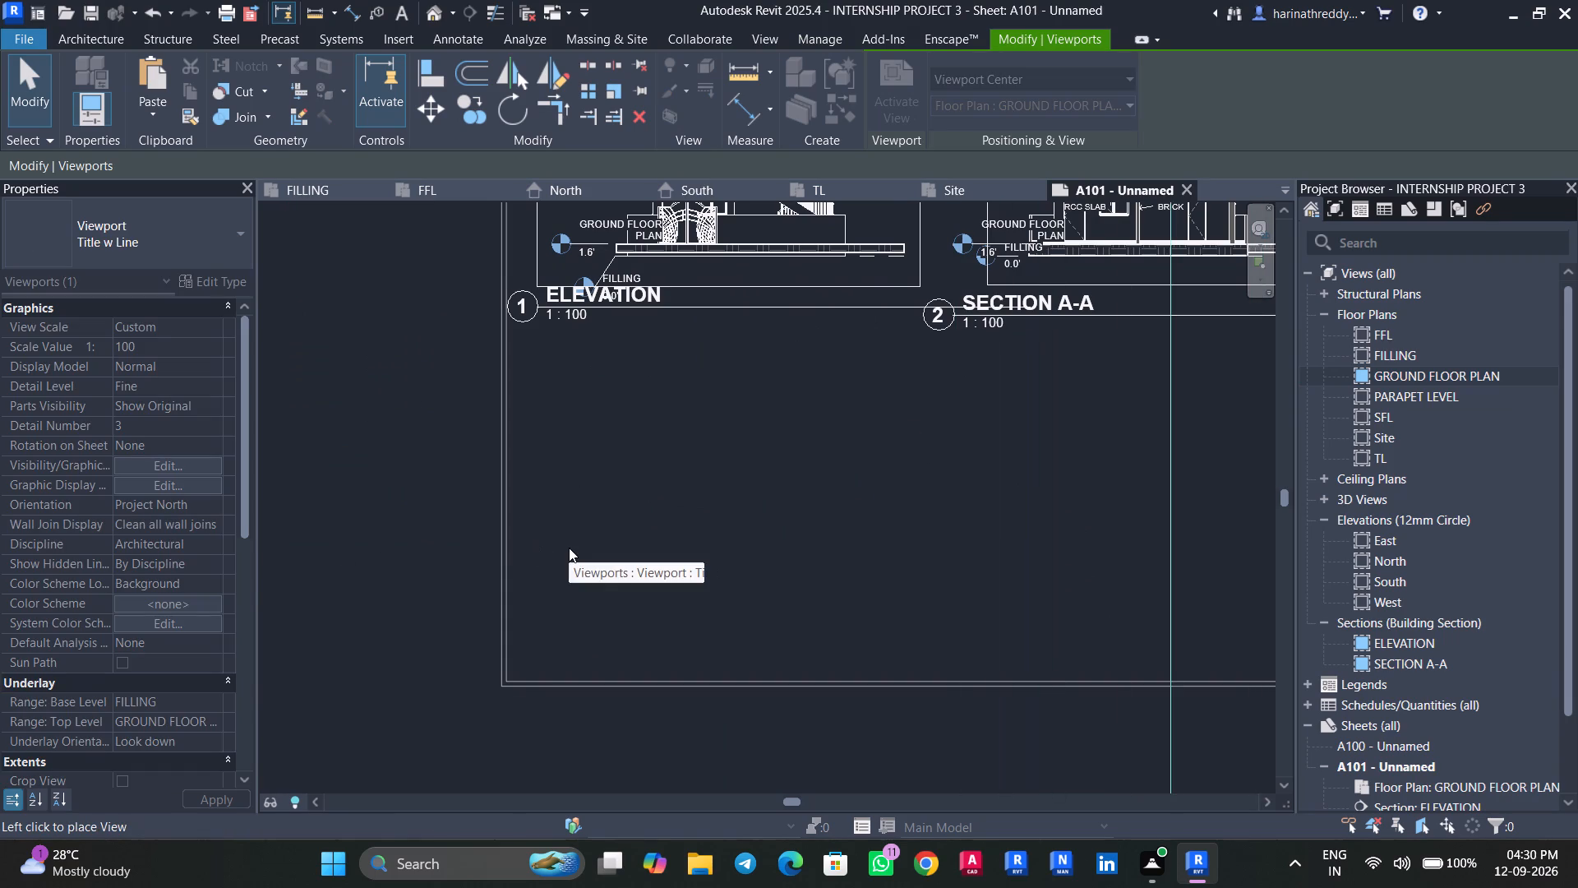
{"action": "scroll", "coordinate": [569, 548], "scroll_direction": "down", "scroll_amount": 9}
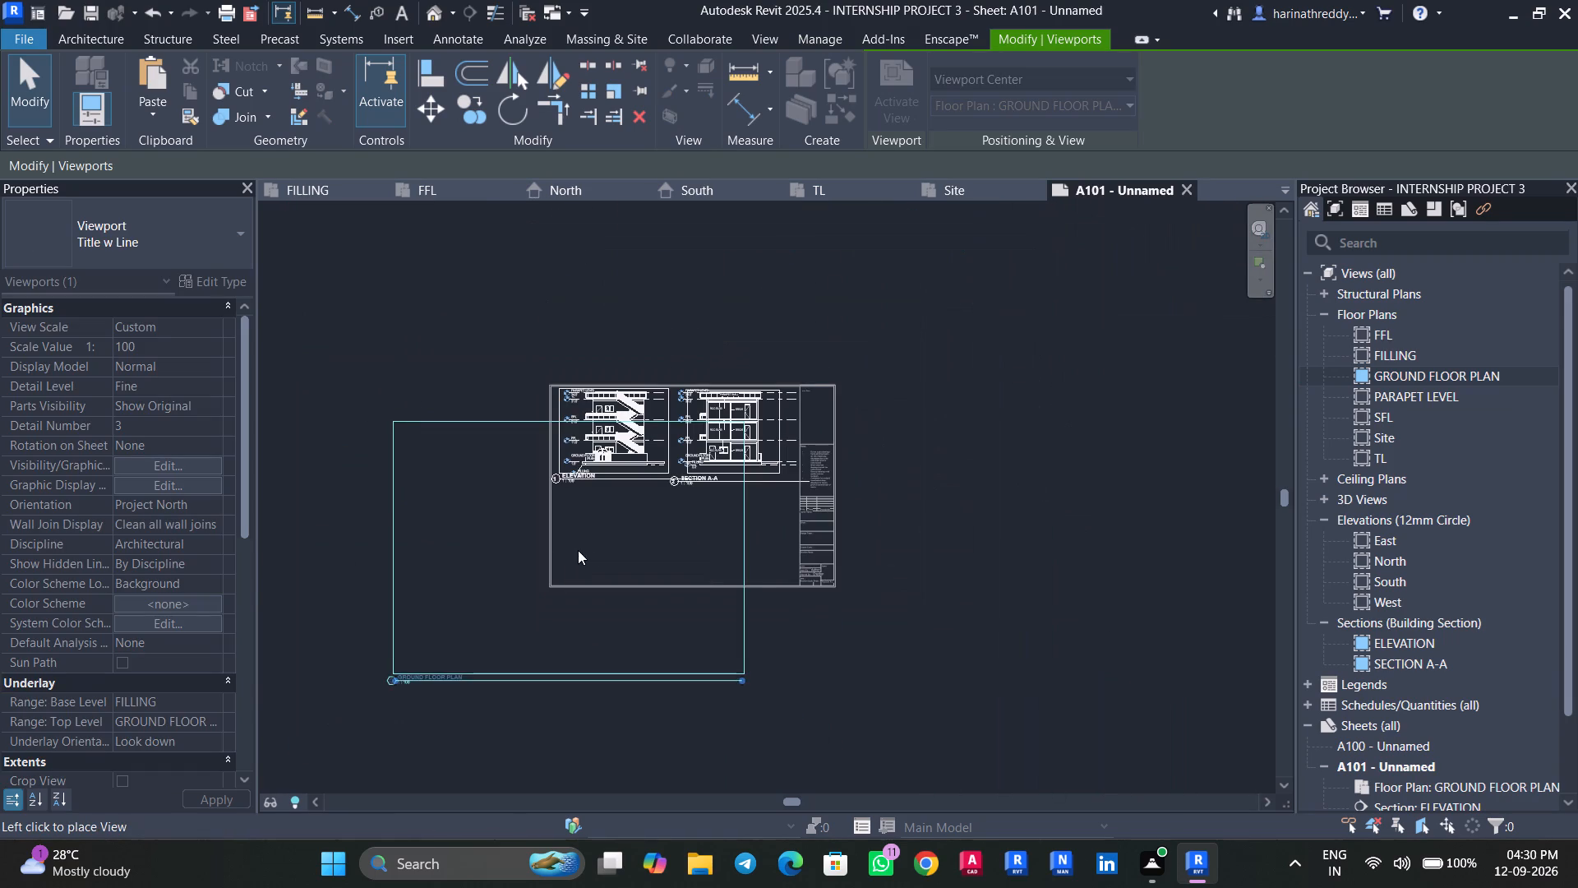
{"action": "left_click", "coordinate": [621, 531]}
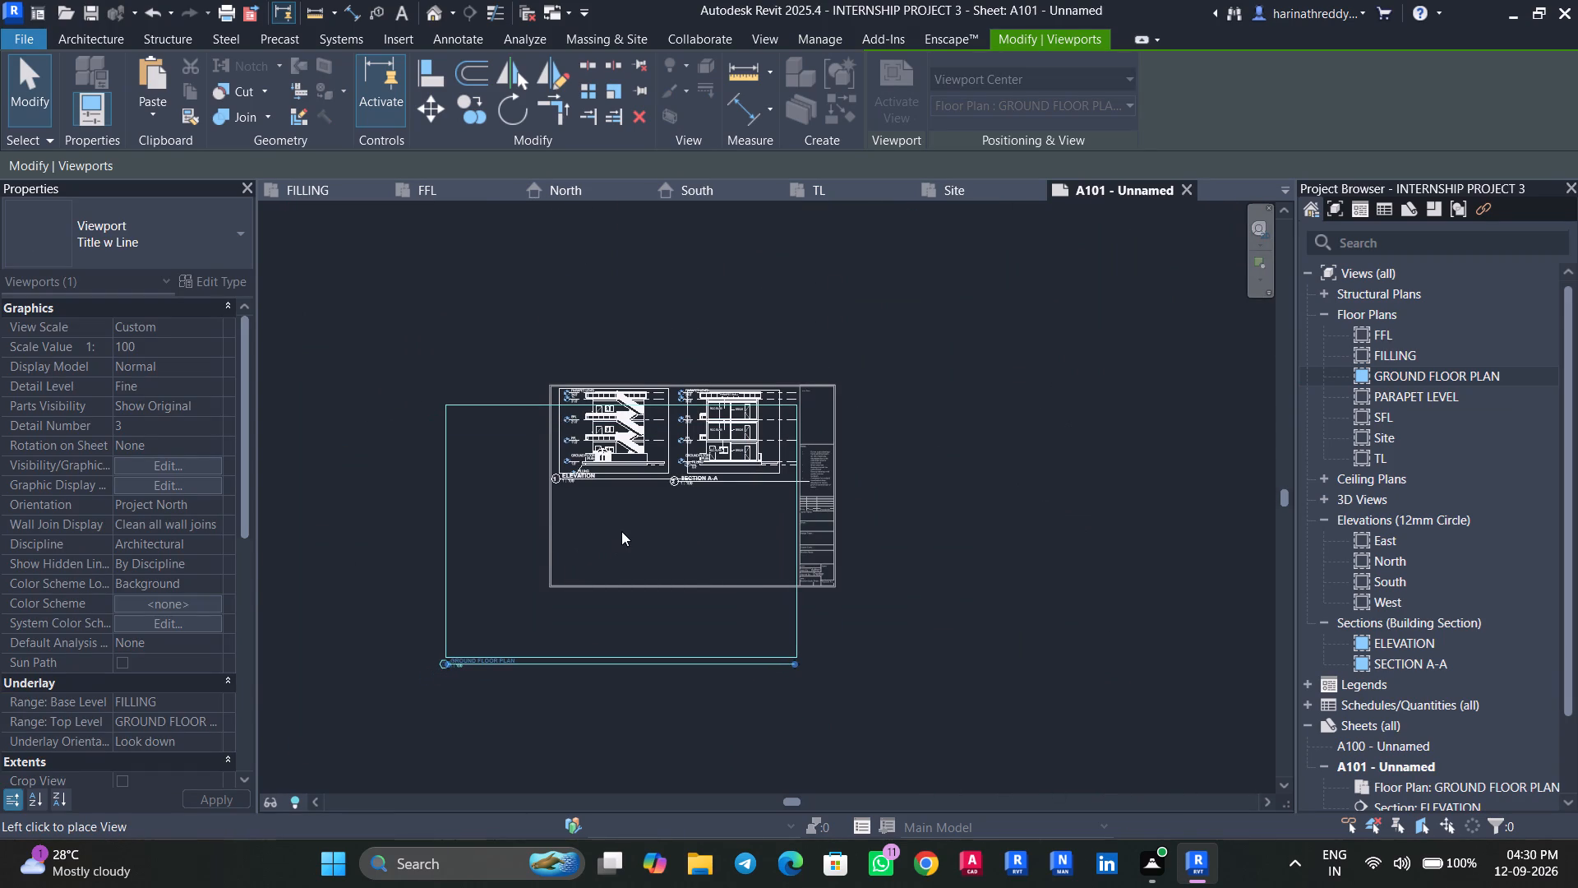
{"action": "key", "text": "Escape"}
{"action": "key", "text": "Escape"}
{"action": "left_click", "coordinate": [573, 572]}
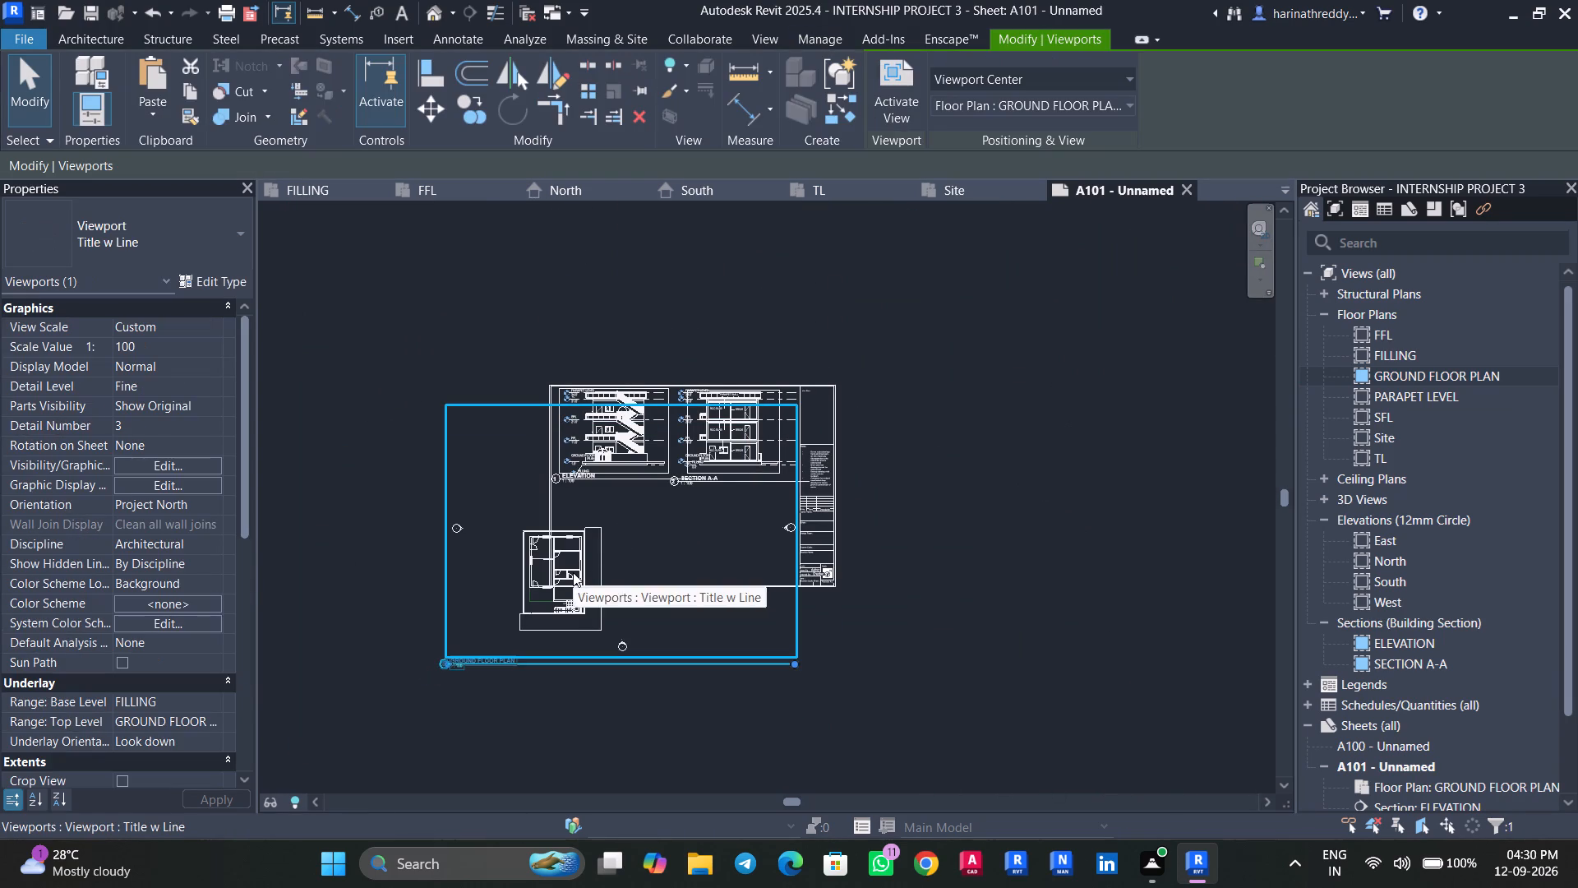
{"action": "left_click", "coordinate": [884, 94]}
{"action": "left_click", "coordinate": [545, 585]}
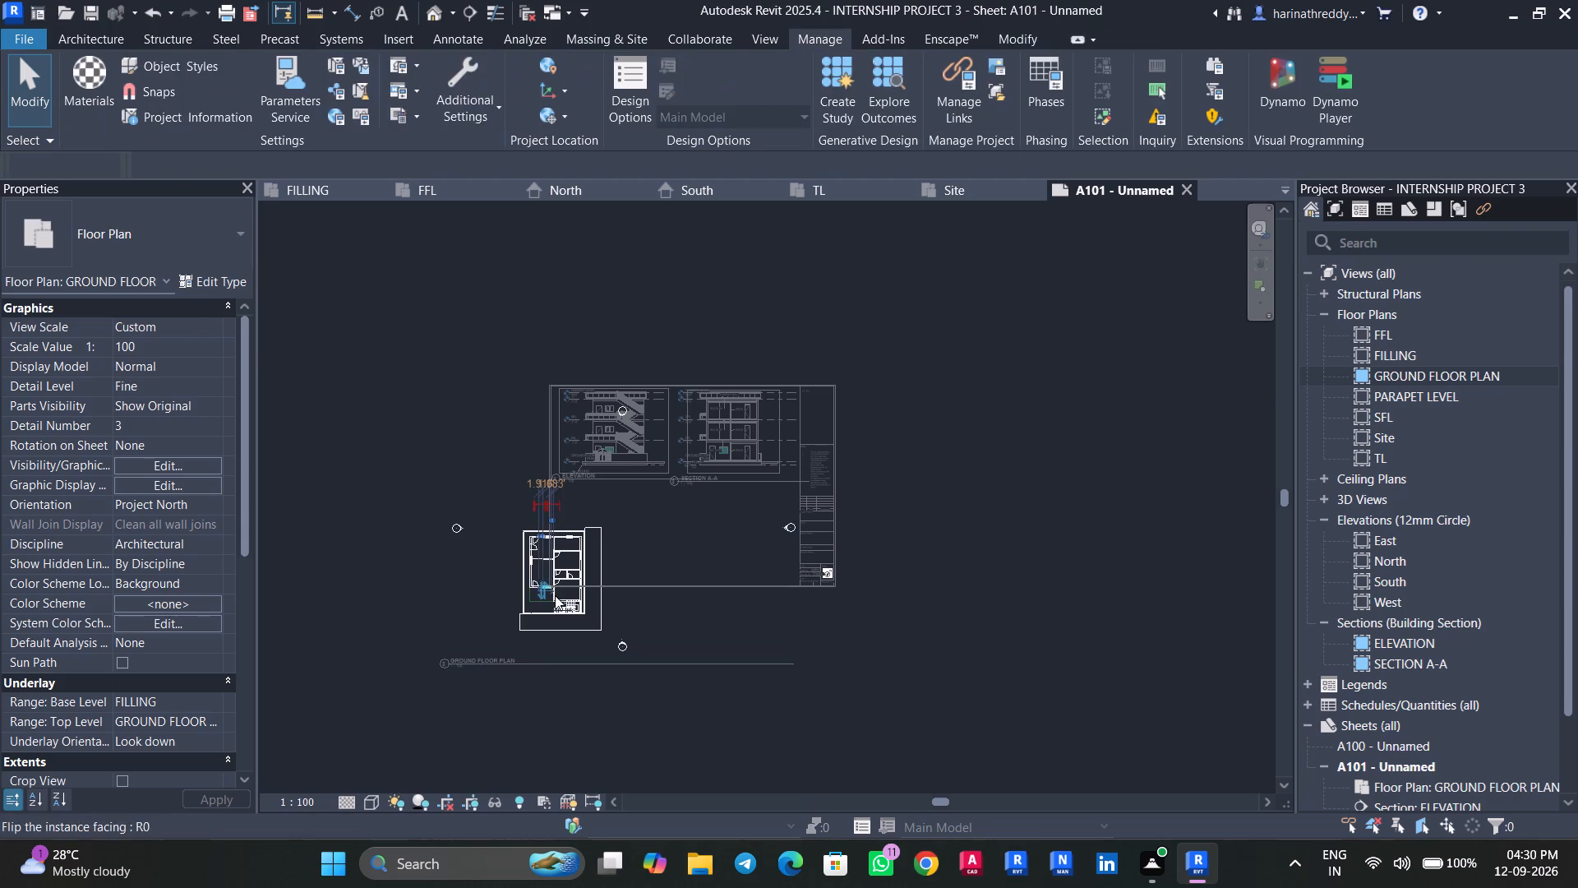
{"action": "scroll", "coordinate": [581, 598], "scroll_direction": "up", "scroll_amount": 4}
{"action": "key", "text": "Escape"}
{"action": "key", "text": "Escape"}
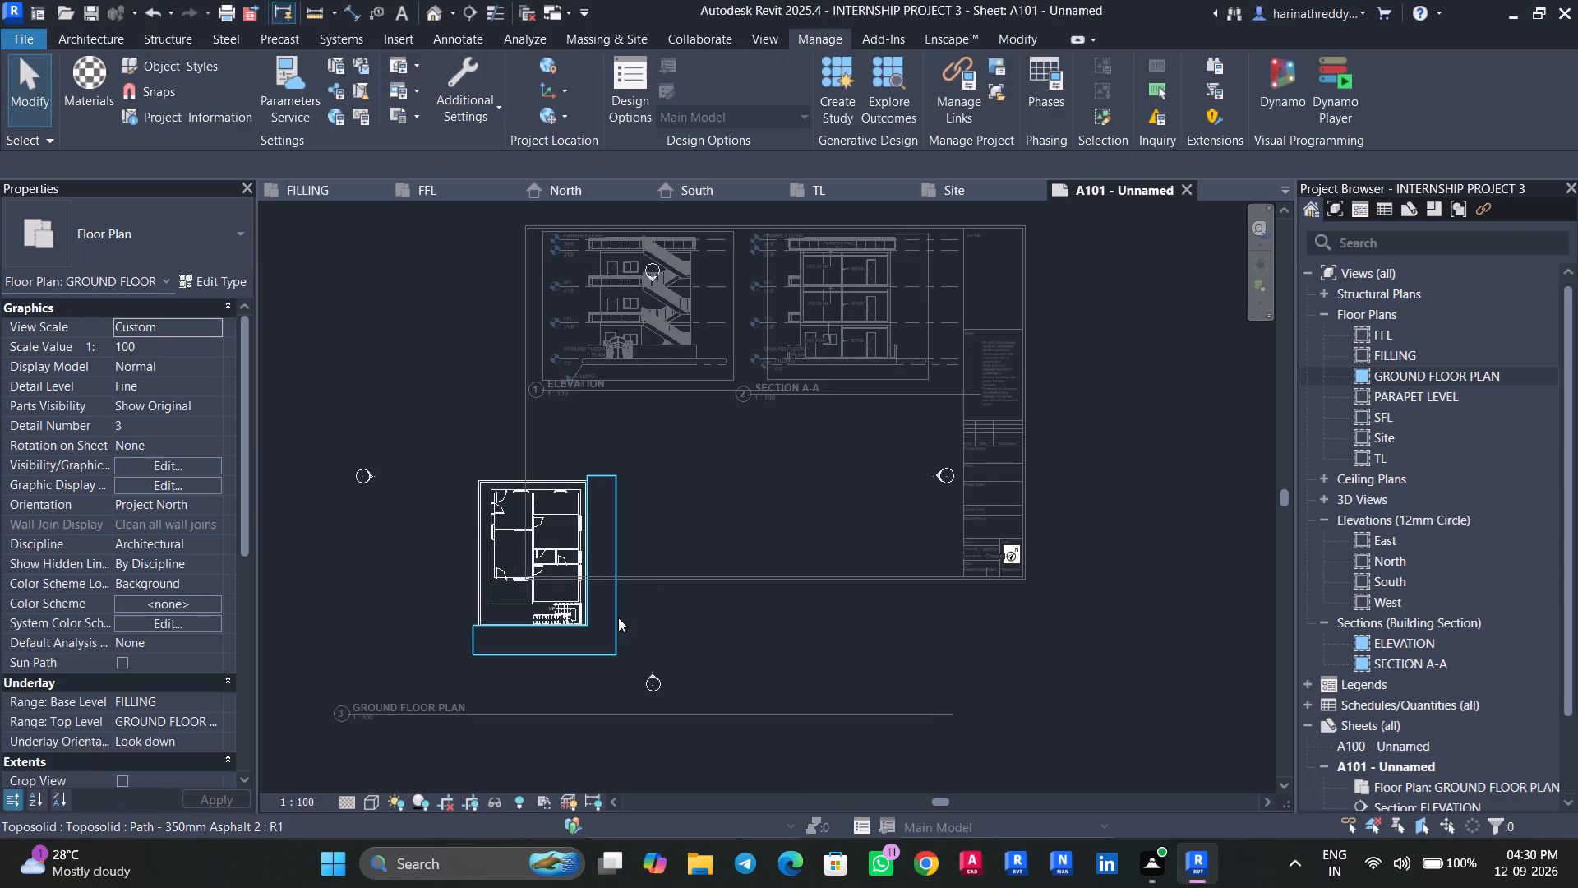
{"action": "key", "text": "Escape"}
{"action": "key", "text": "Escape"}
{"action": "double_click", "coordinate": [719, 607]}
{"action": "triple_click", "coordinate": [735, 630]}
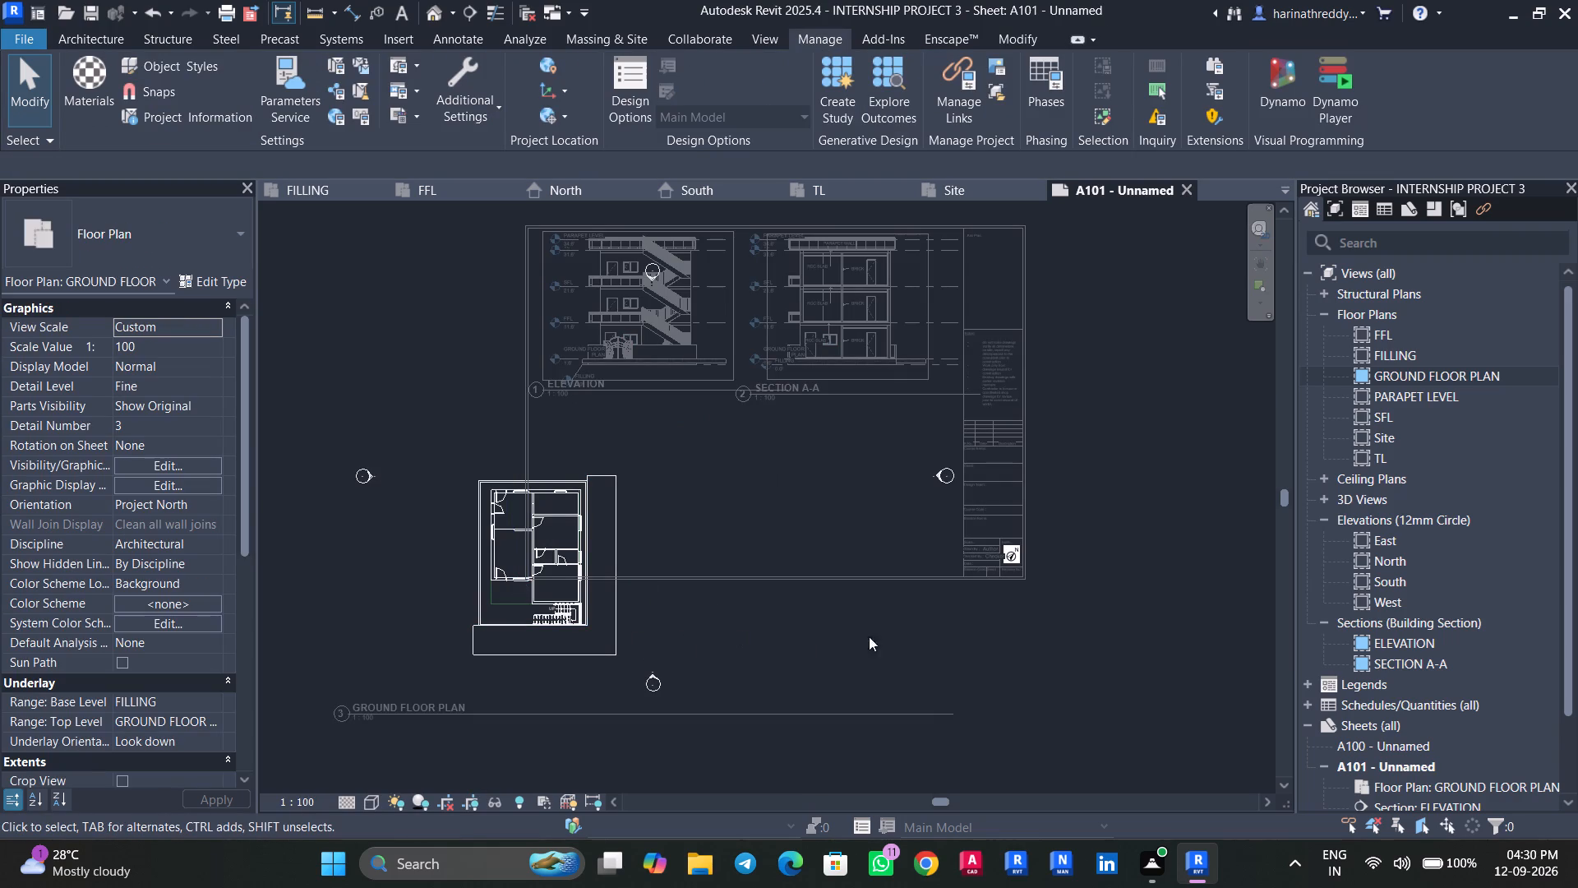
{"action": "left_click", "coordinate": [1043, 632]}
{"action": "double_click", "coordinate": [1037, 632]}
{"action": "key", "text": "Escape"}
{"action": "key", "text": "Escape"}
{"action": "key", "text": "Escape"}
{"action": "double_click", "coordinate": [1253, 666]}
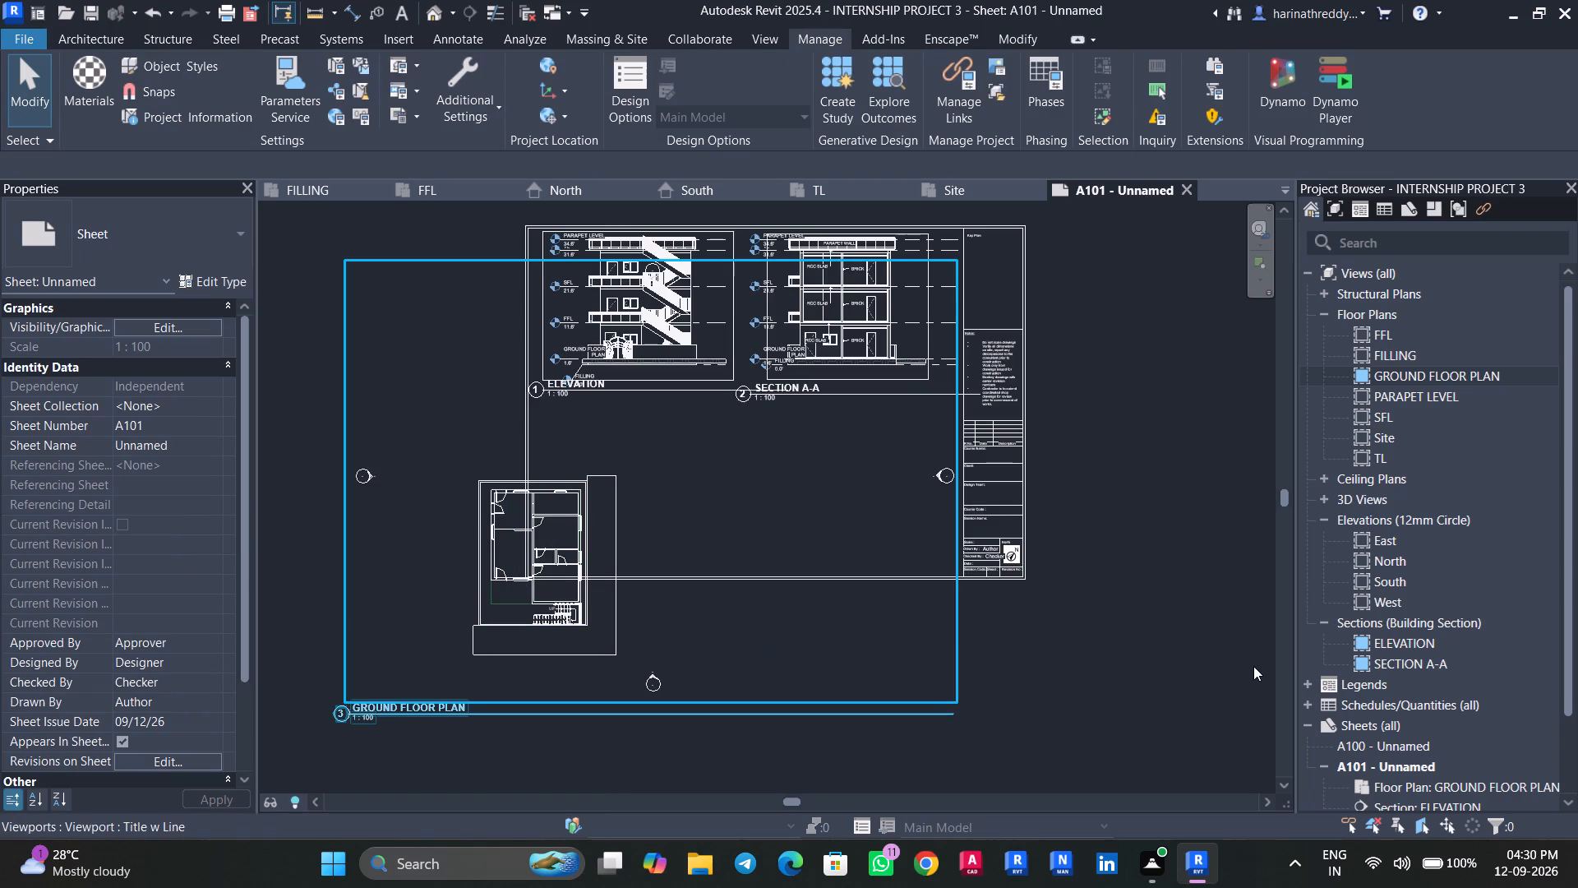
Move the GROUND FLOOR PLAN viewport so the plan sits inside the sheet border, directly below the ELEVATION view.
{"action": "left_click", "coordinate": [1230, 664]}
{"action": "scroll", "coordinate": [1011, 674], "scroll_direction": "down", "scroll_amount": 4}
{"action": "left_click", "coordinate": [740, 646]}
{"action": "scroll", "coordinate": [742, 646], "scroll_direction": "up", "scroll_amount": 6}
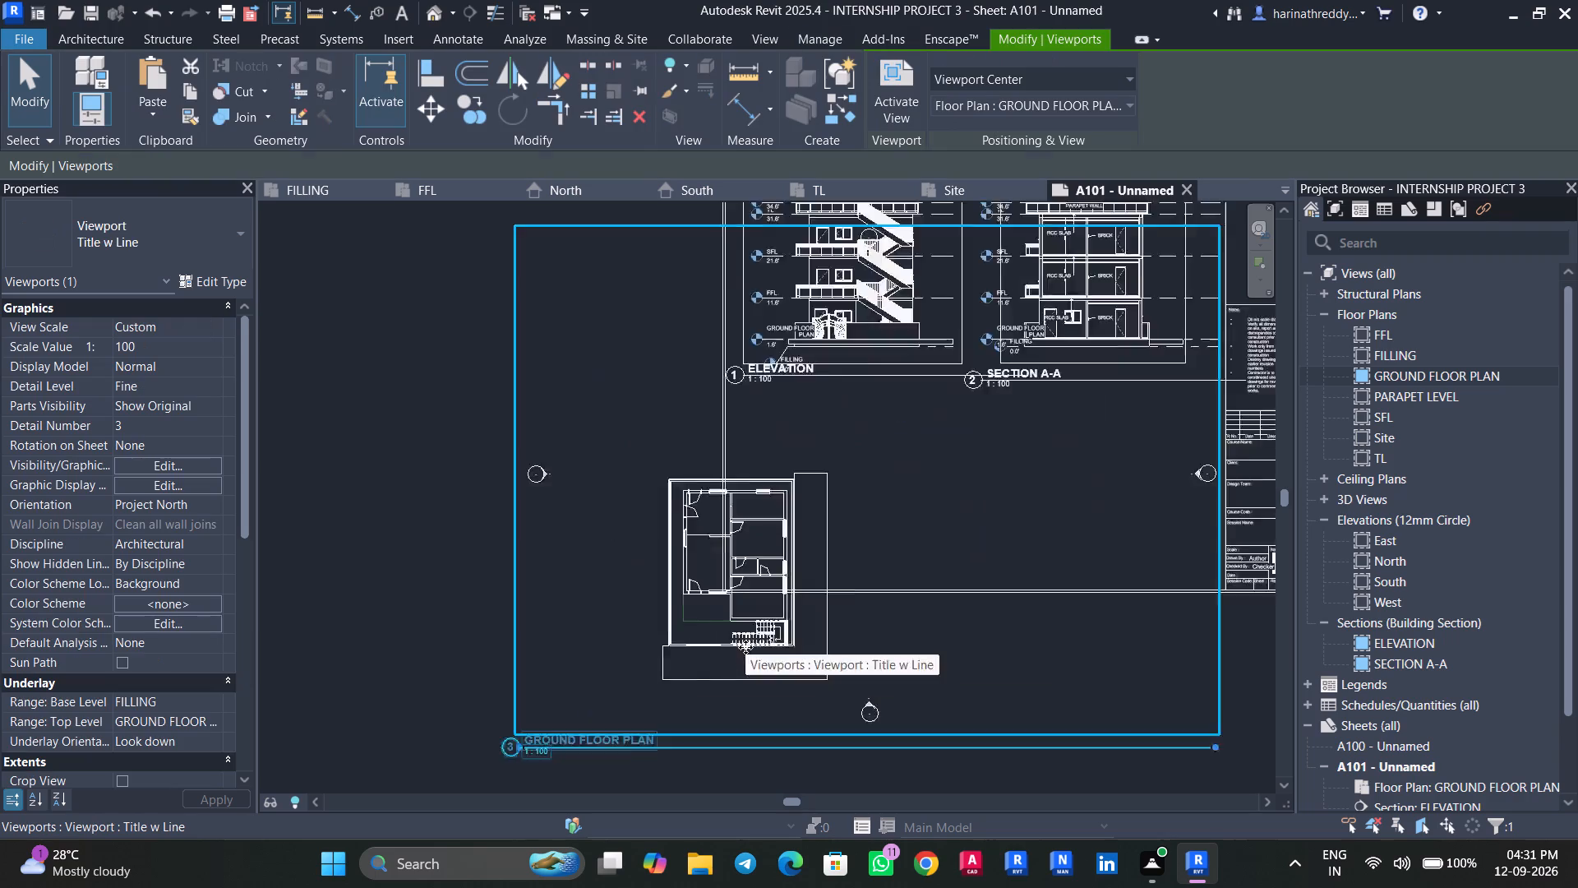
{"action": "scroll", "coordinate": [745, 647], "scroll_direction": "up", "scroll_amount": 2}
{"action": "left_click_drag", "start_coordinate": [745, 647], "coordinate": [916, 479]}
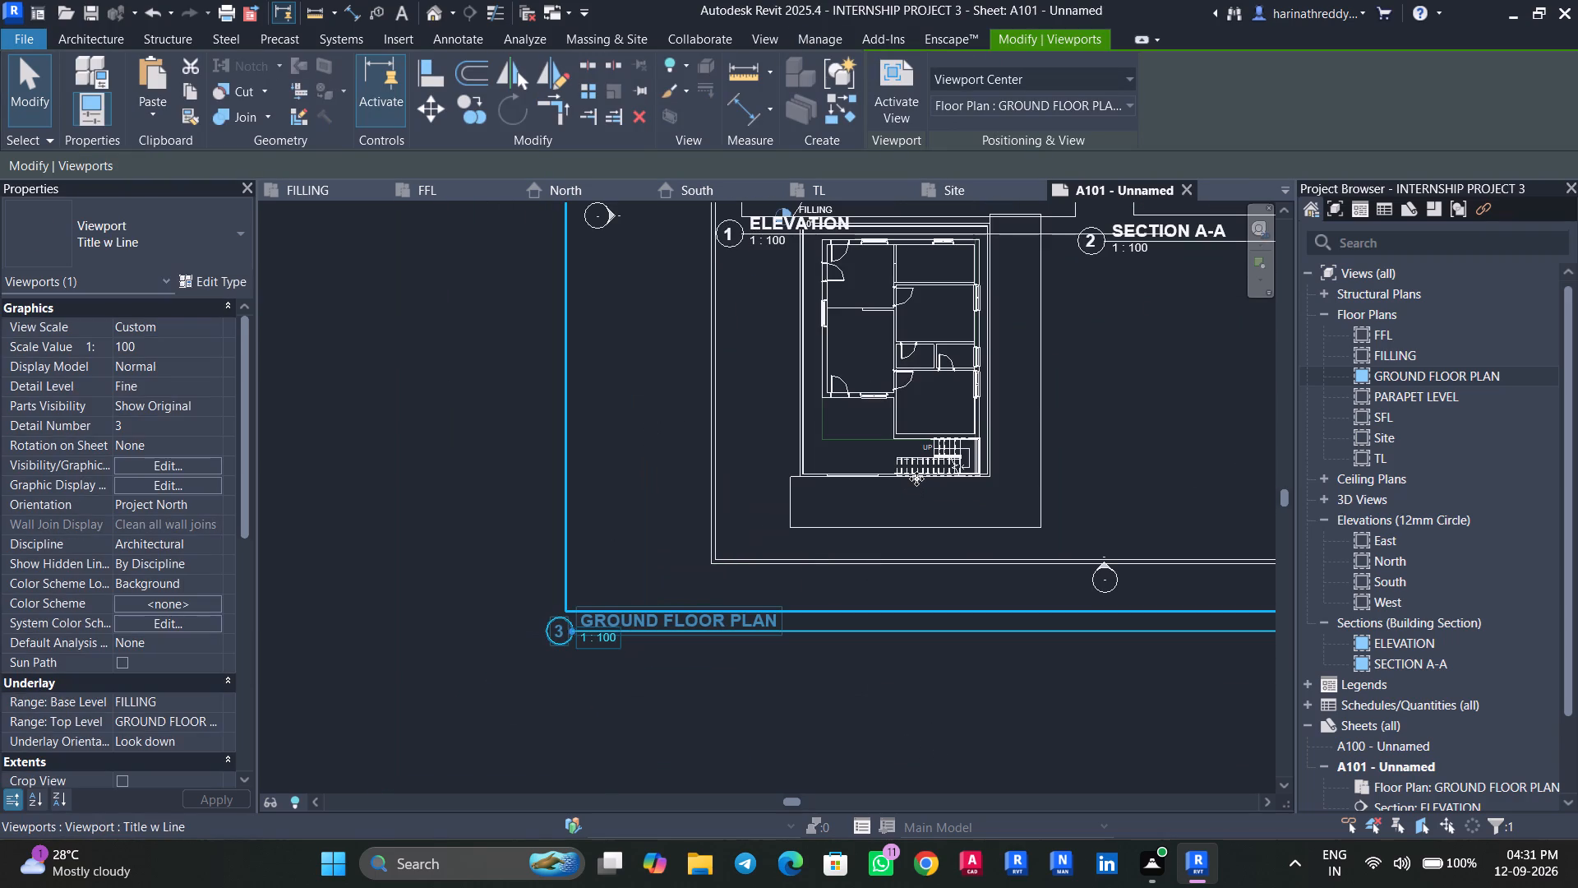
{"action": "key", "text": "Down"}
{"action": "key", "text": "Down"}
{"action": "key", "text": "Down"}
{"action": "key", "text": "Down"}
{"action": "key", "text": "Down"}
{"action": "key", "text": "Down"}
{"action": "key", "text": "Down"}
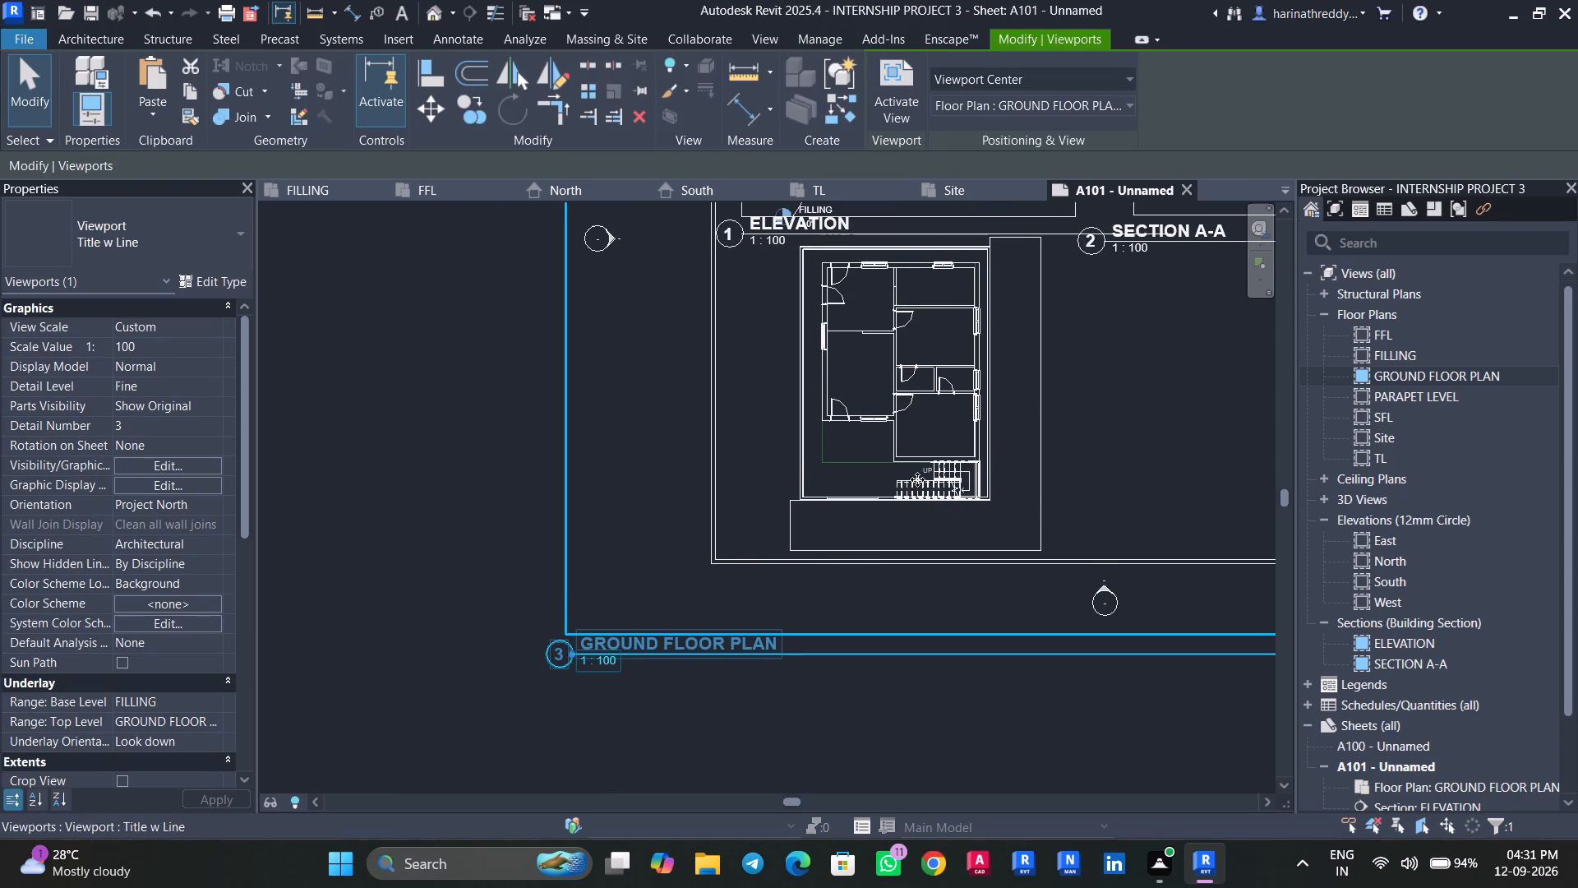
{"action": "key", "text": "Left"}
{"action": "key", "text": "Escape"}
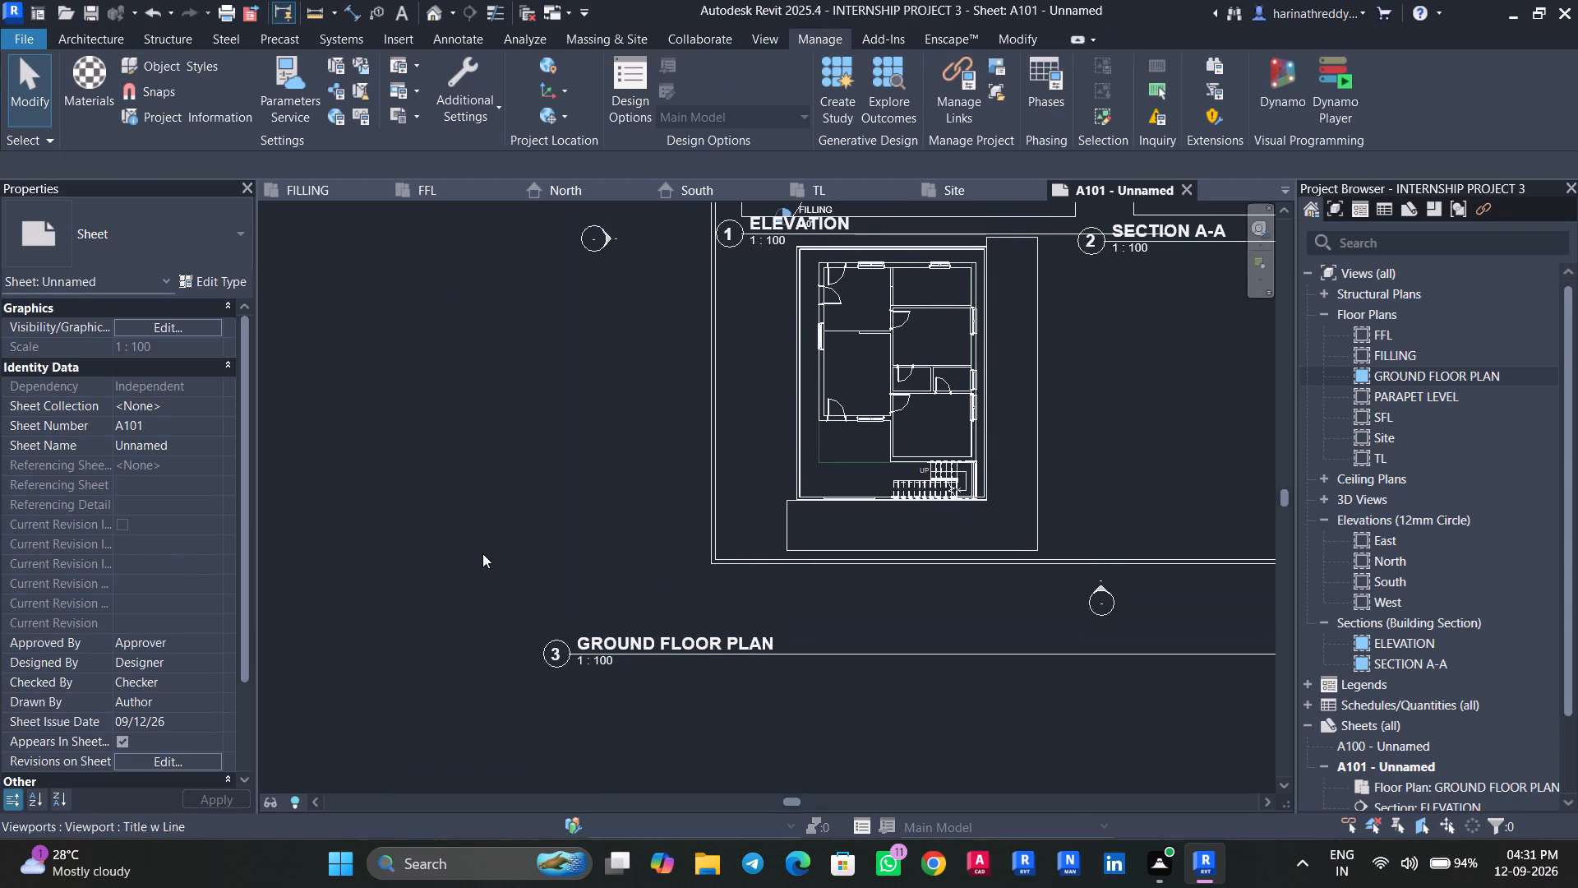
Move the GROUND FLOOR PLAN view title inside the sheet border, beneath the plan and aligned with the ELEVATION title.
{"action": "left_click", "coordinate": [487, 556]}
{"action": "scroll", "coordinate": [490, 550], "scroll_direction": "down", "scroll_amount": 4}
{"action": "middle_click_drag", "start_coordinate": [505, 539], "coordinate": [385, 622]}
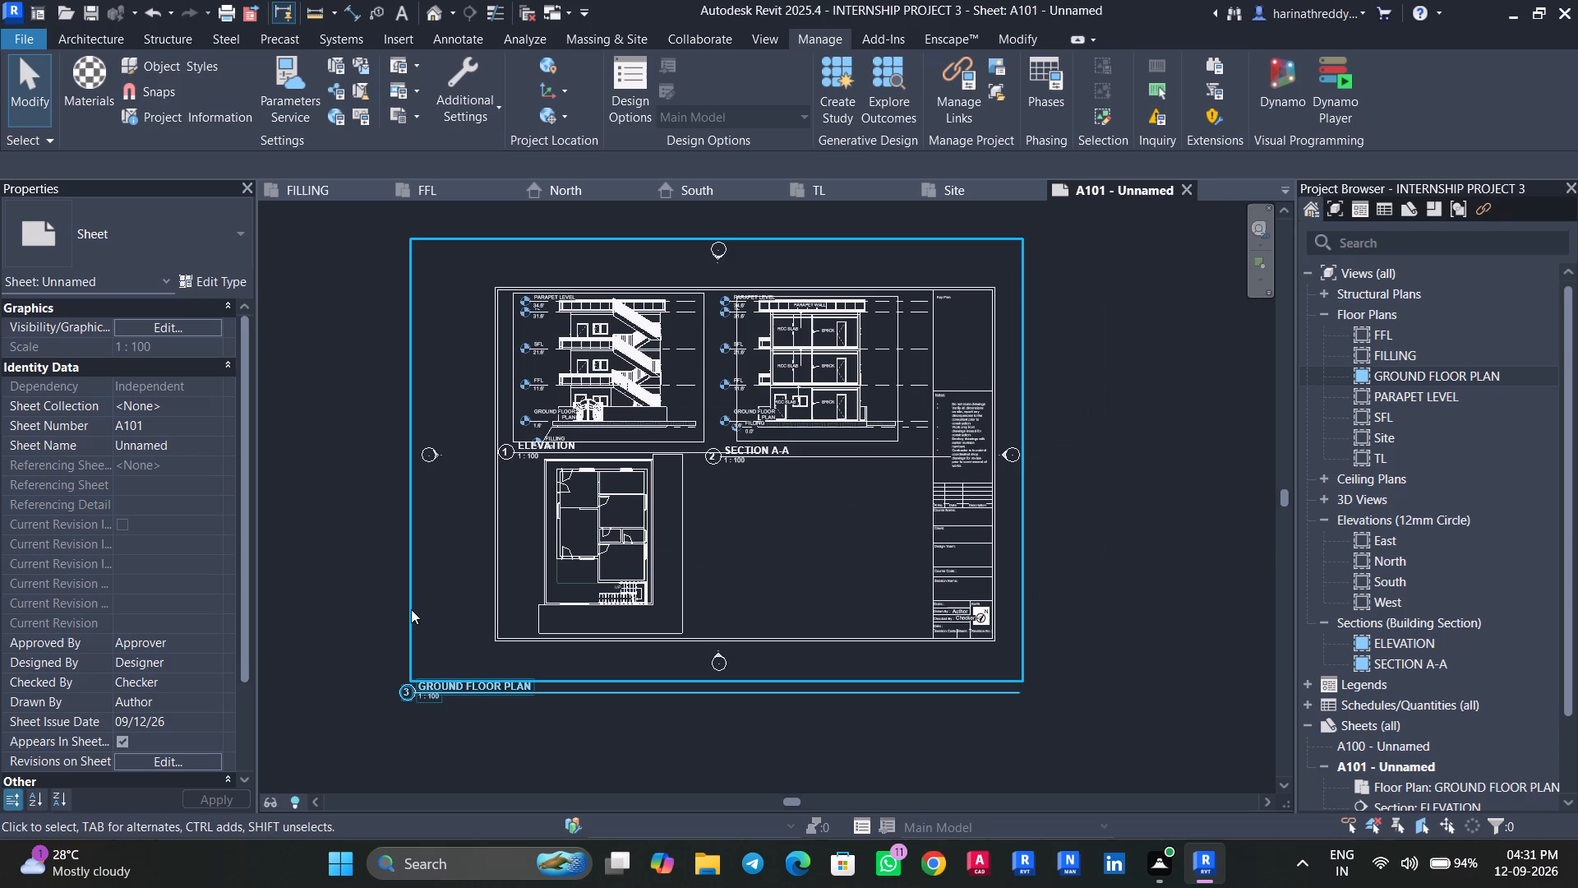
{"action": "left_click", "coordinate": [542, 691]}
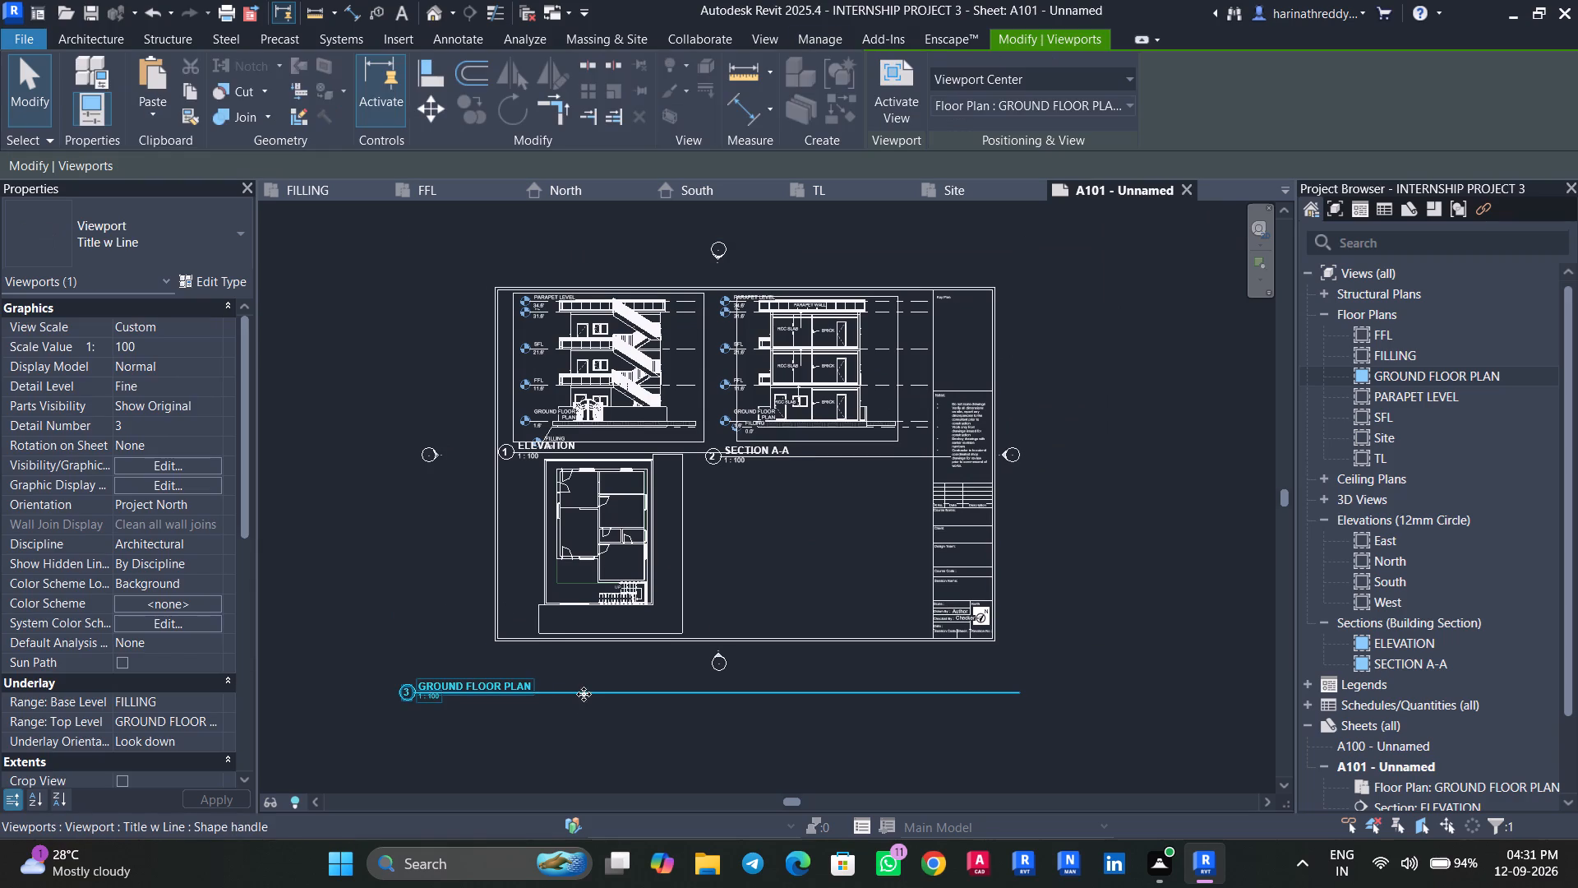
{"action": "left_click_drag", "start_coordinate": [584, 694], "coordinate": [691, 634]}
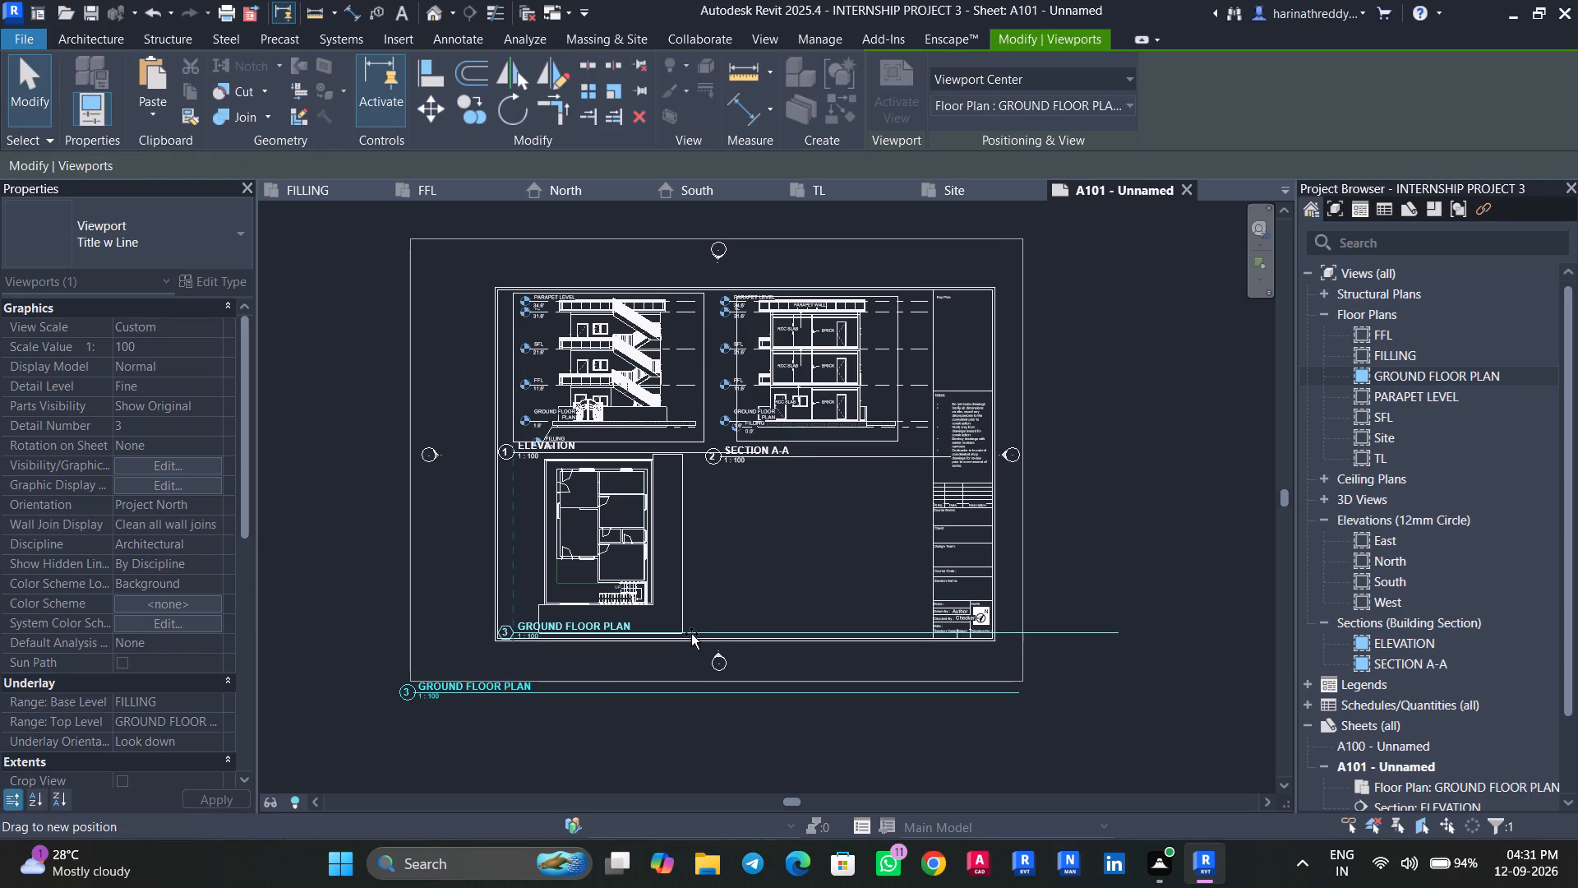
{"action": "left_click_drag", "start_coordinate": [691, 634], "coordinate": [691, 631]}
{"action": "key", "text": "Escape"}
{"action": "key", "text": "Escape"}
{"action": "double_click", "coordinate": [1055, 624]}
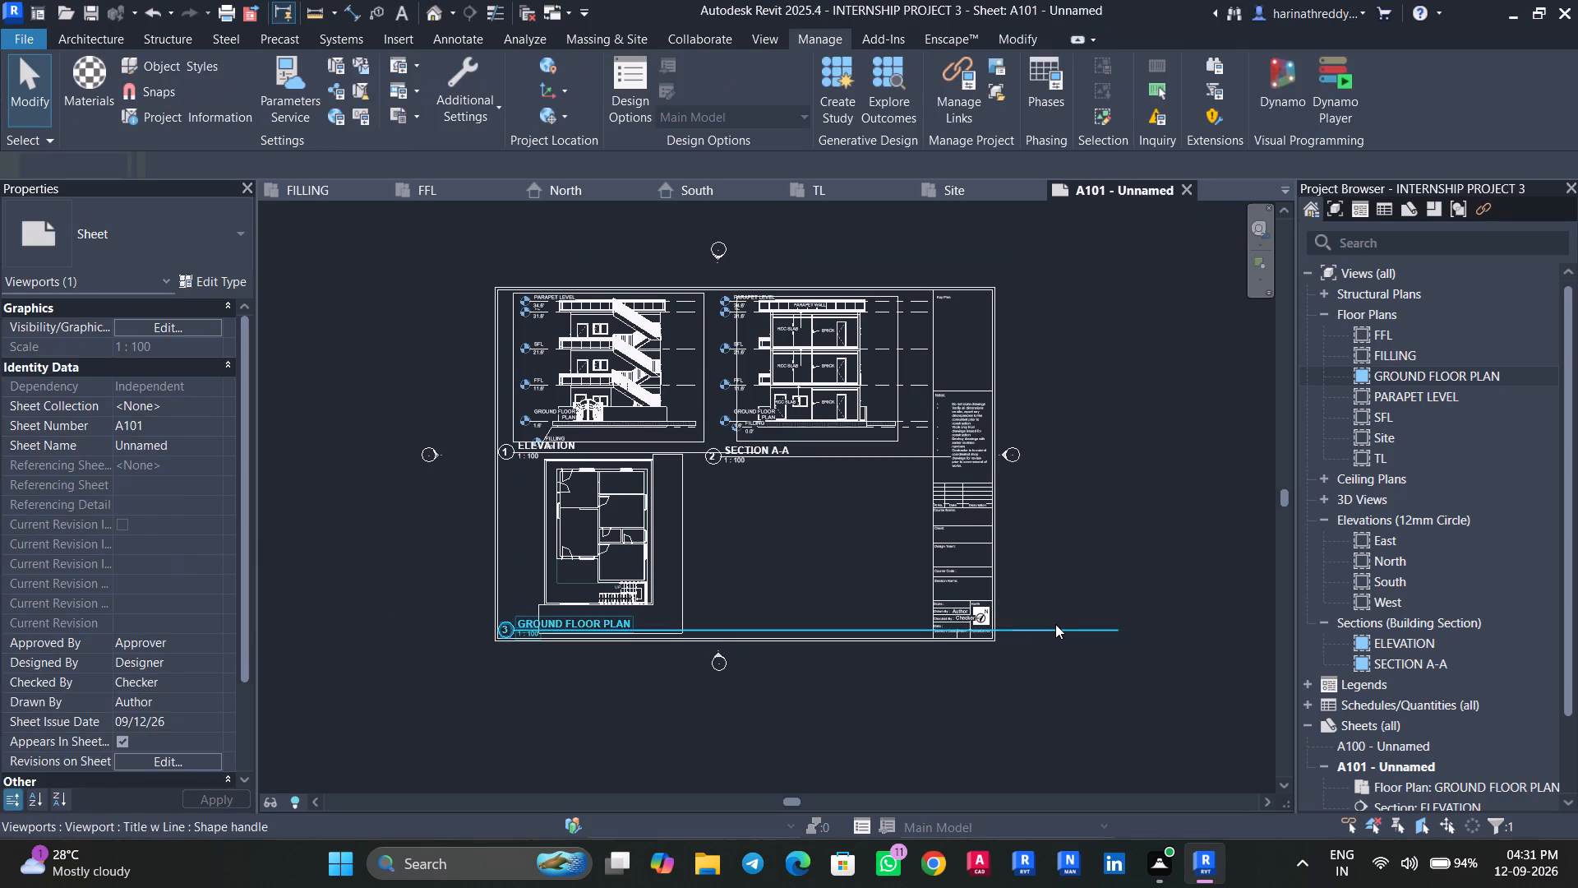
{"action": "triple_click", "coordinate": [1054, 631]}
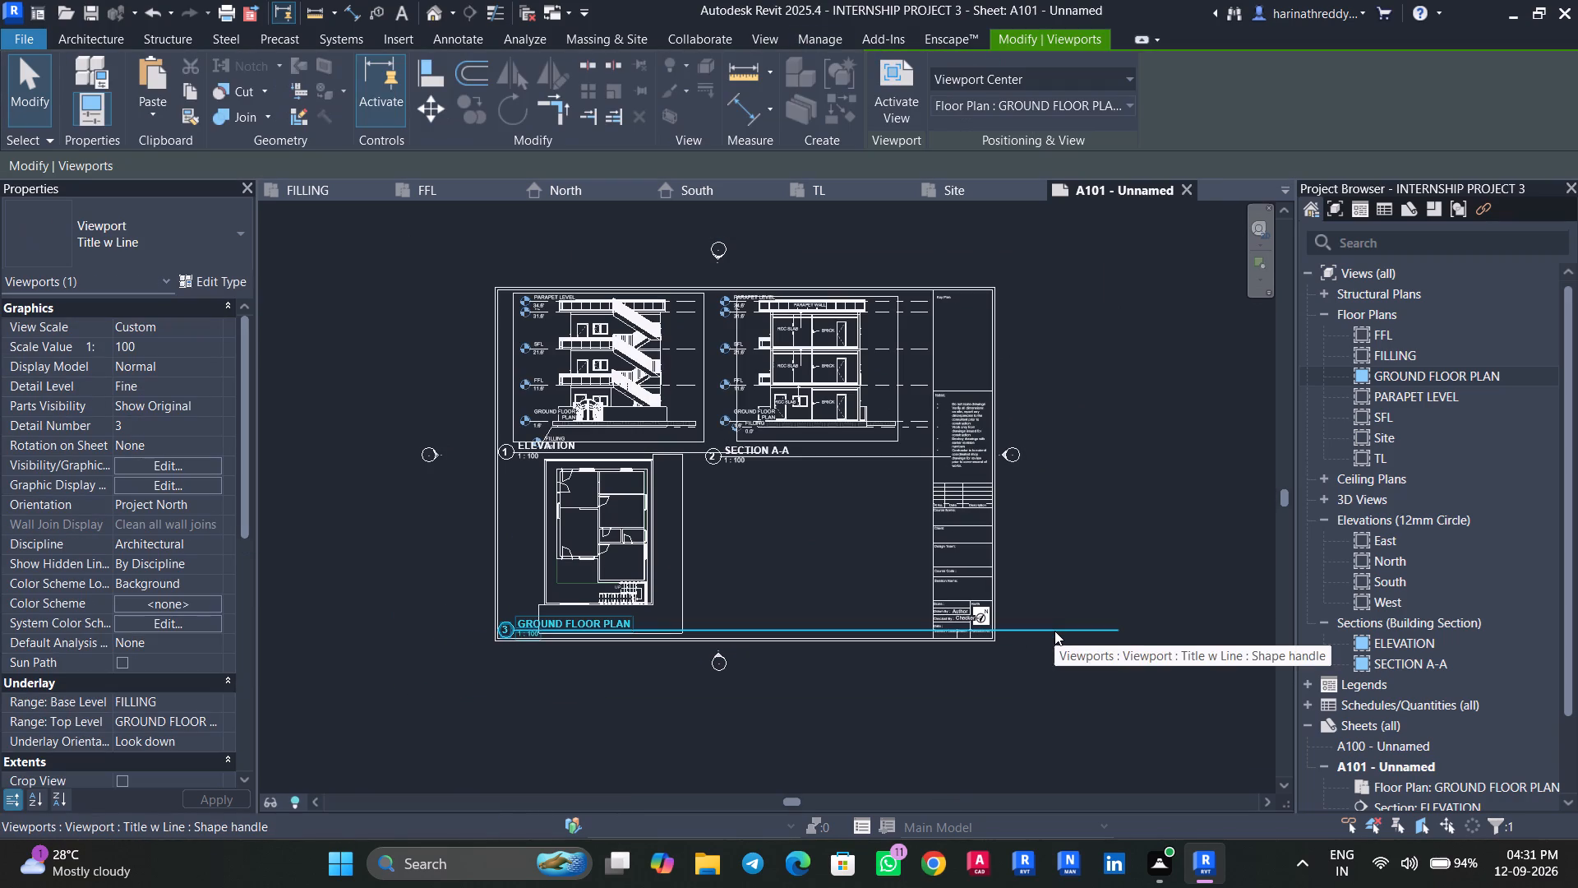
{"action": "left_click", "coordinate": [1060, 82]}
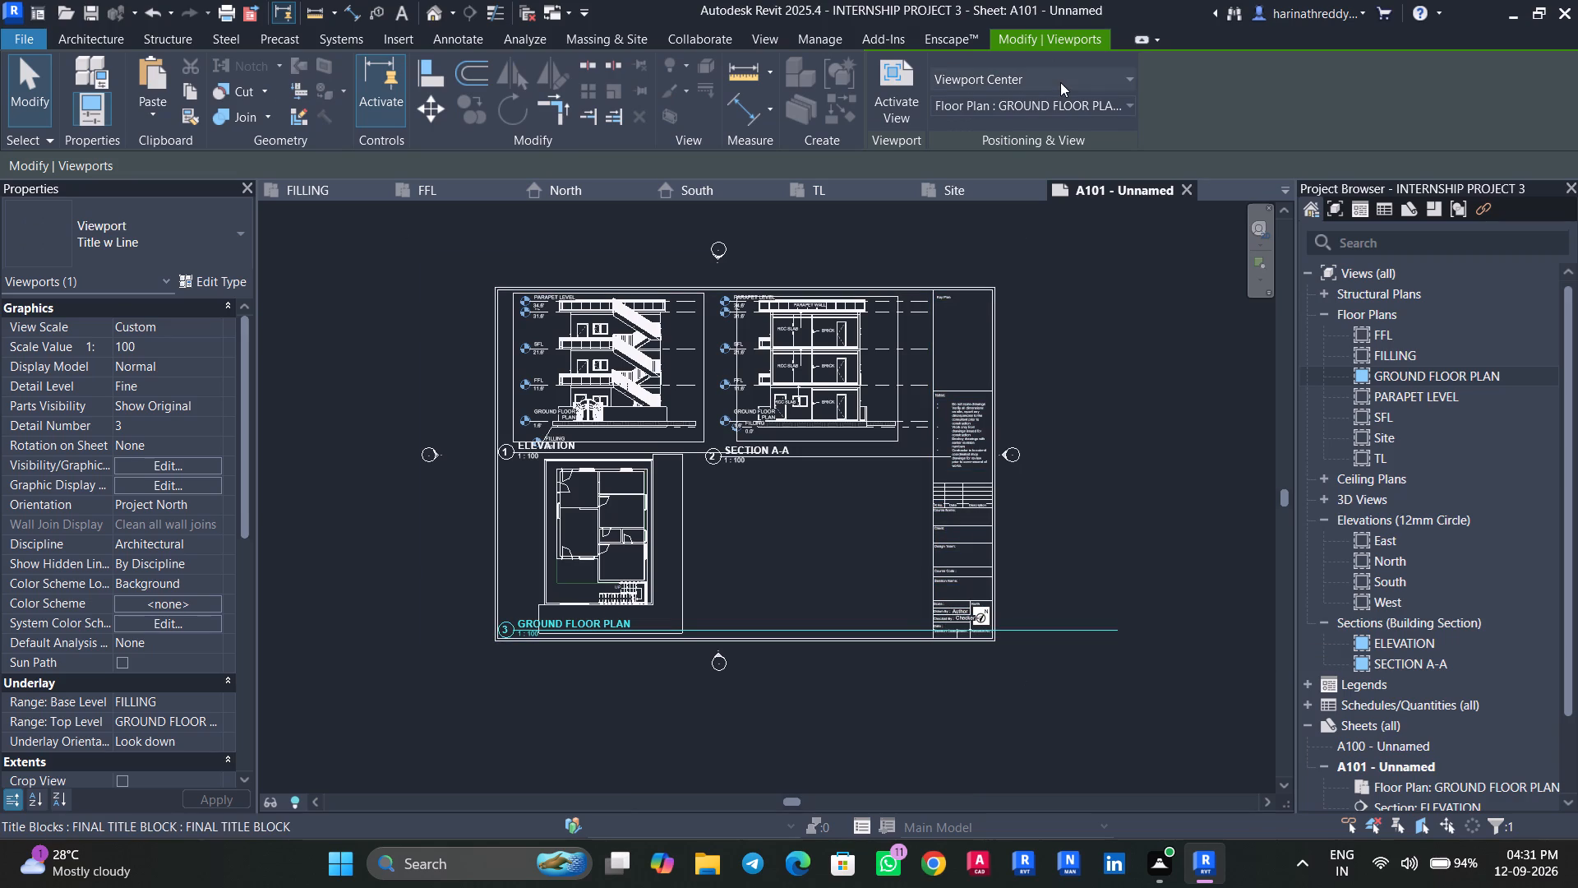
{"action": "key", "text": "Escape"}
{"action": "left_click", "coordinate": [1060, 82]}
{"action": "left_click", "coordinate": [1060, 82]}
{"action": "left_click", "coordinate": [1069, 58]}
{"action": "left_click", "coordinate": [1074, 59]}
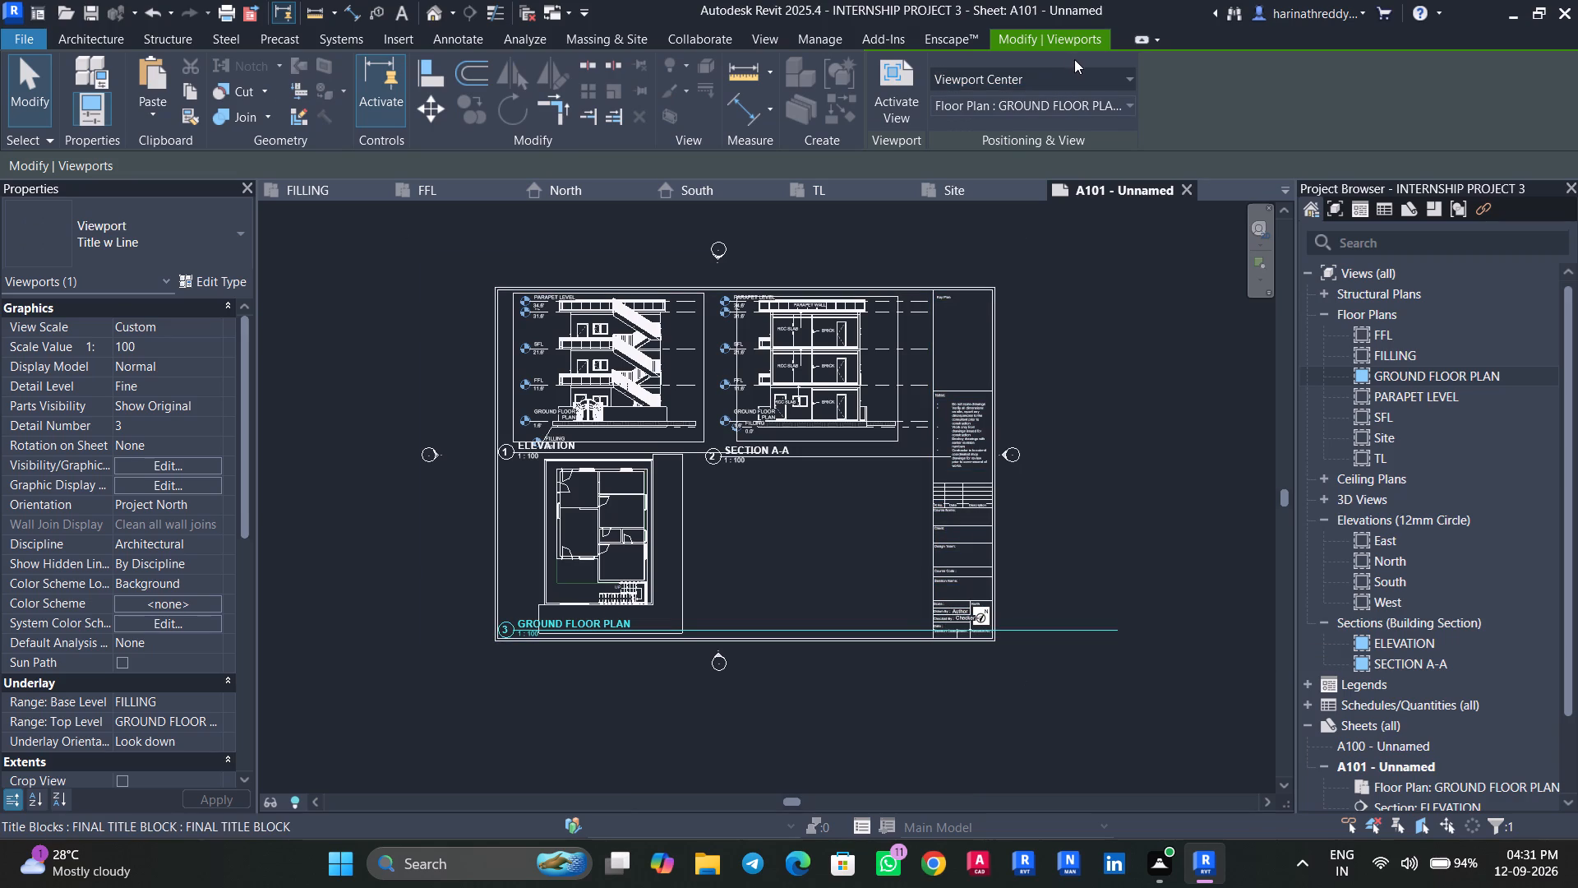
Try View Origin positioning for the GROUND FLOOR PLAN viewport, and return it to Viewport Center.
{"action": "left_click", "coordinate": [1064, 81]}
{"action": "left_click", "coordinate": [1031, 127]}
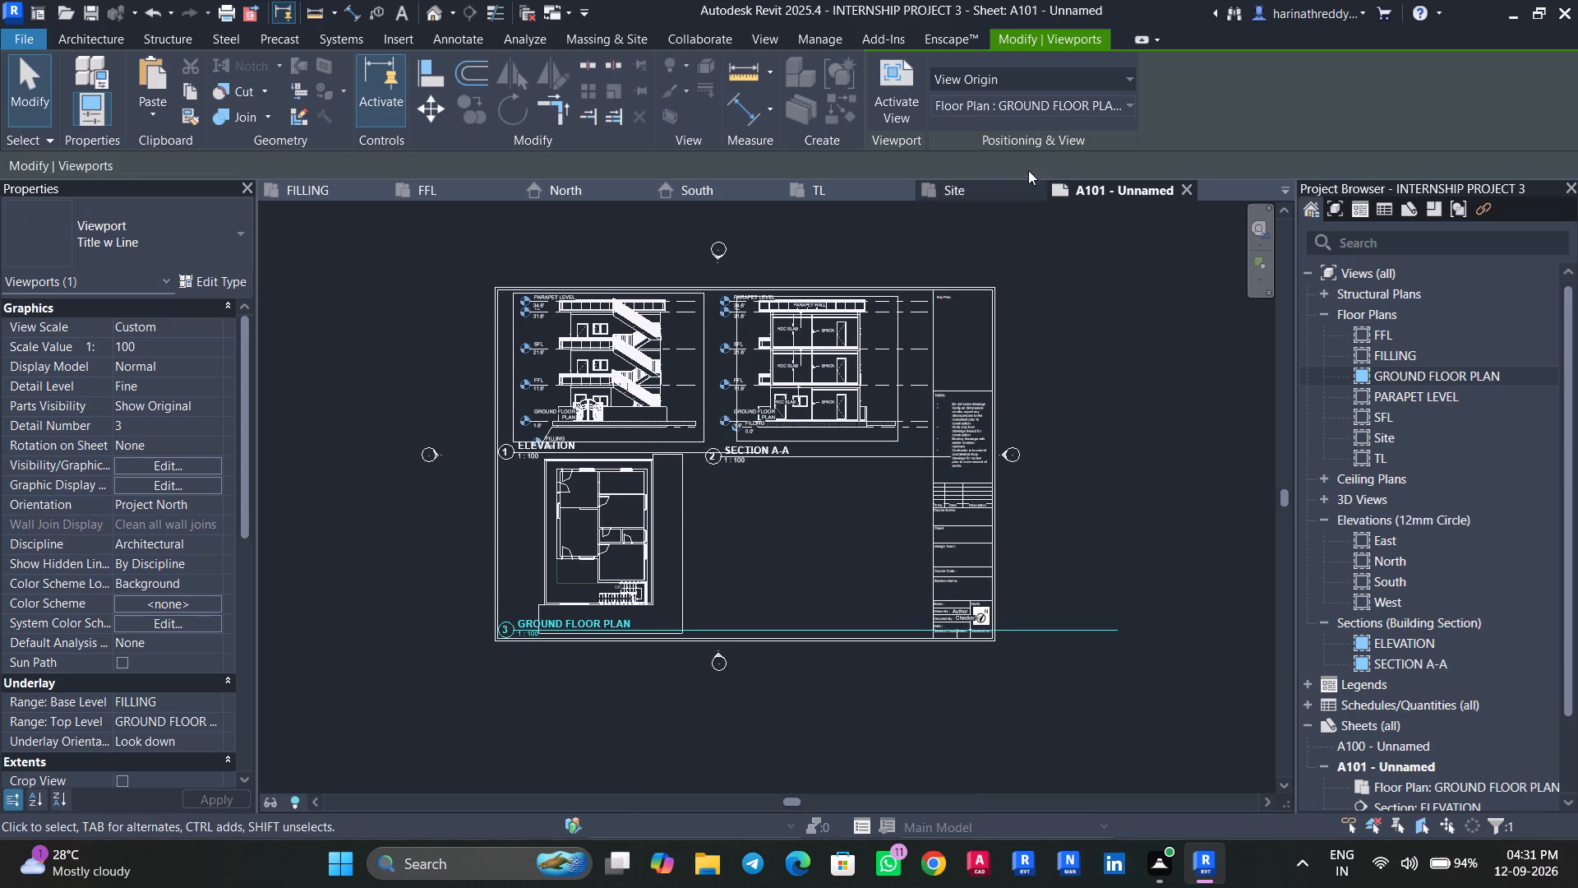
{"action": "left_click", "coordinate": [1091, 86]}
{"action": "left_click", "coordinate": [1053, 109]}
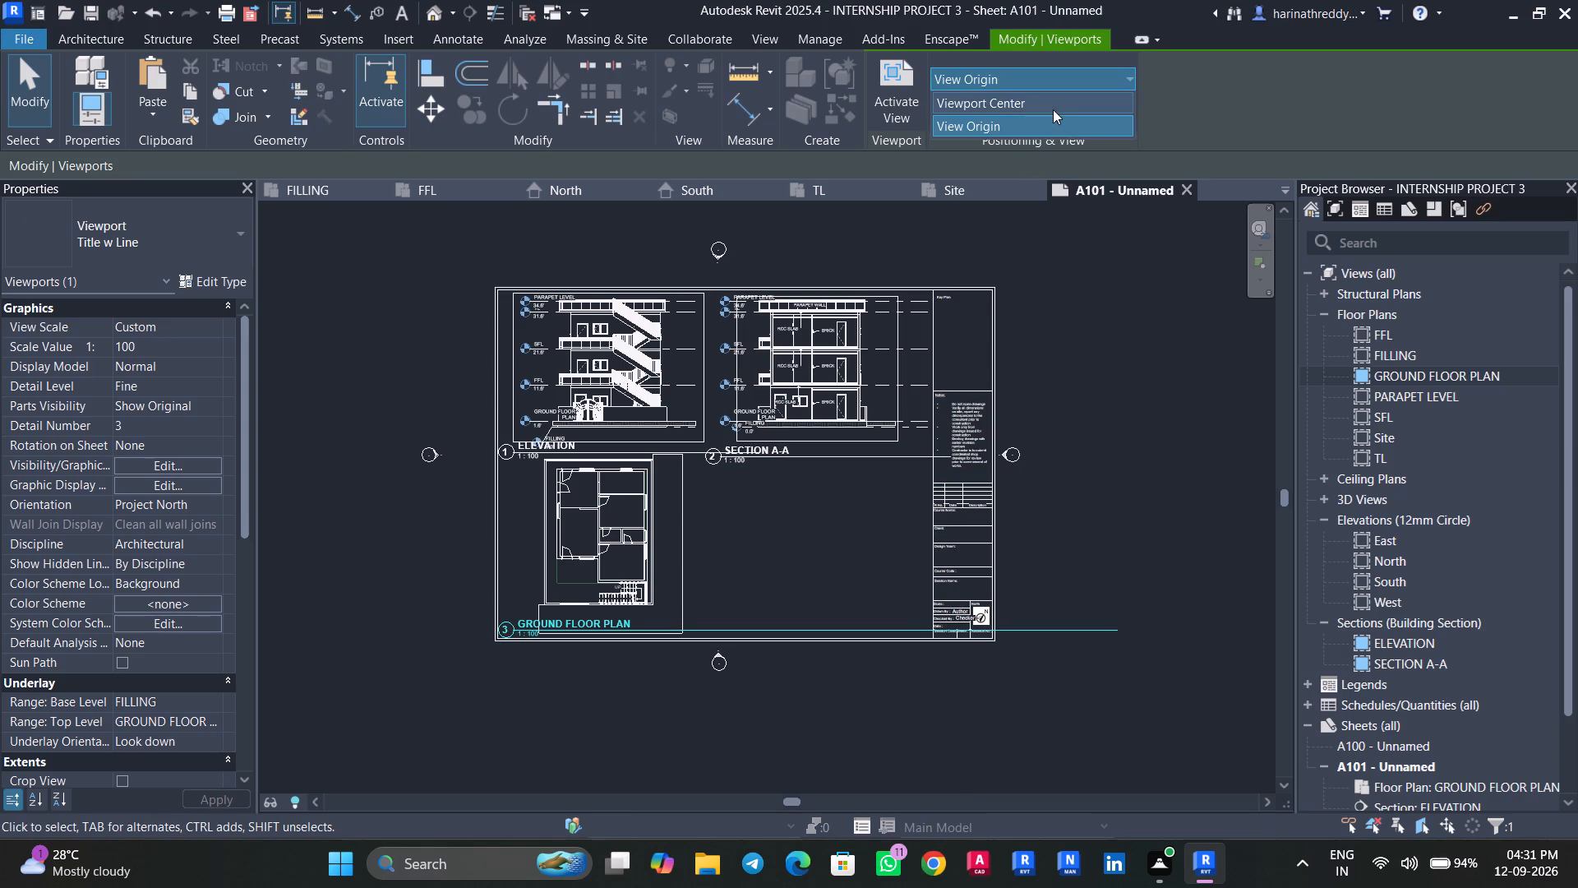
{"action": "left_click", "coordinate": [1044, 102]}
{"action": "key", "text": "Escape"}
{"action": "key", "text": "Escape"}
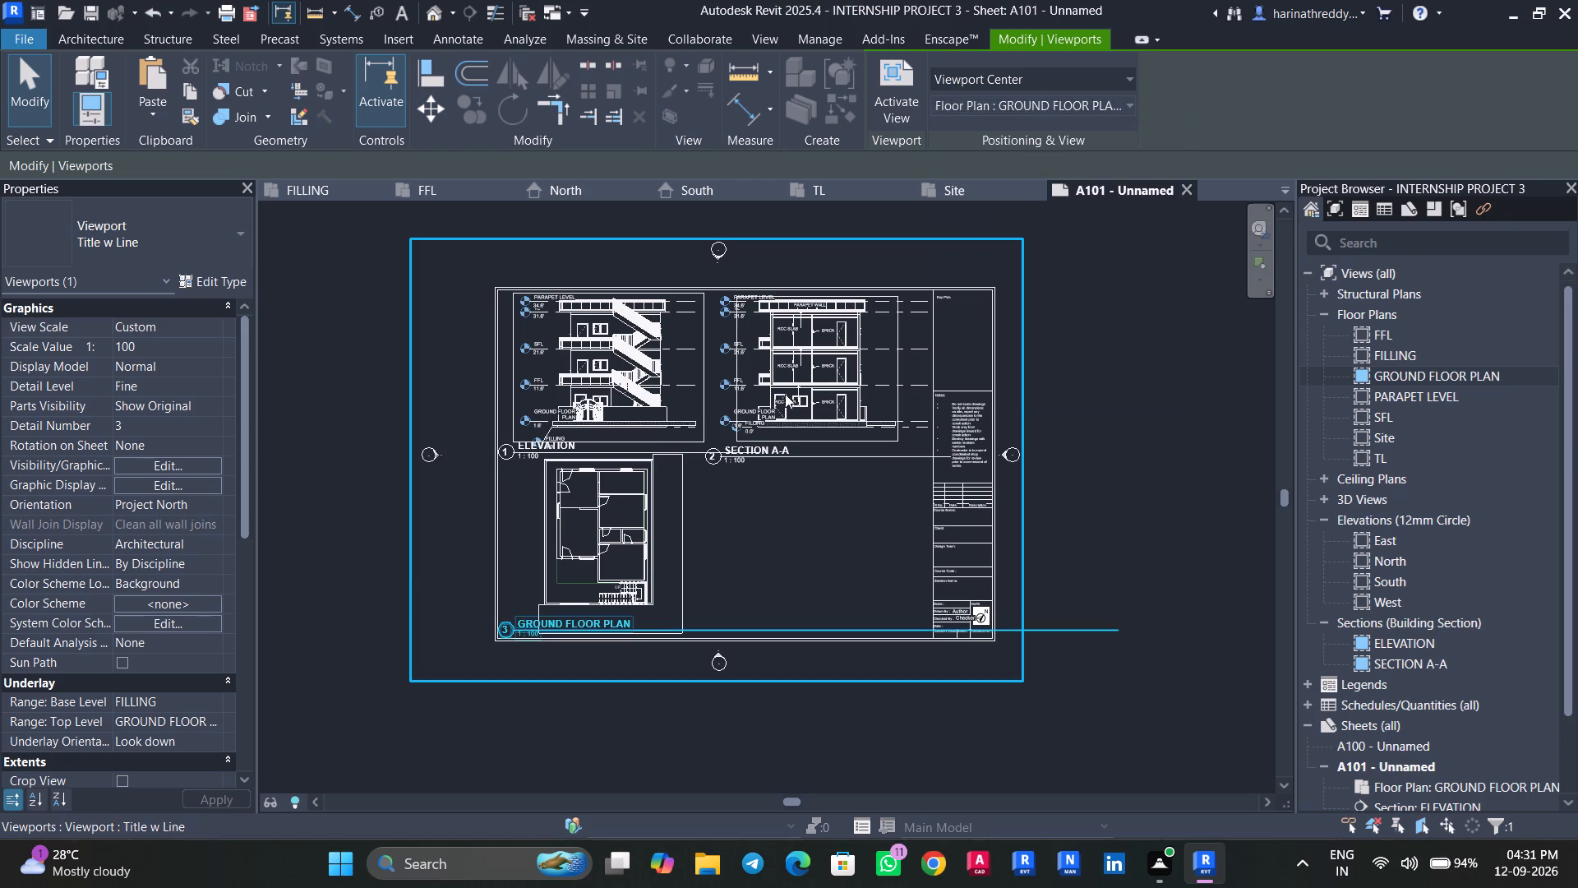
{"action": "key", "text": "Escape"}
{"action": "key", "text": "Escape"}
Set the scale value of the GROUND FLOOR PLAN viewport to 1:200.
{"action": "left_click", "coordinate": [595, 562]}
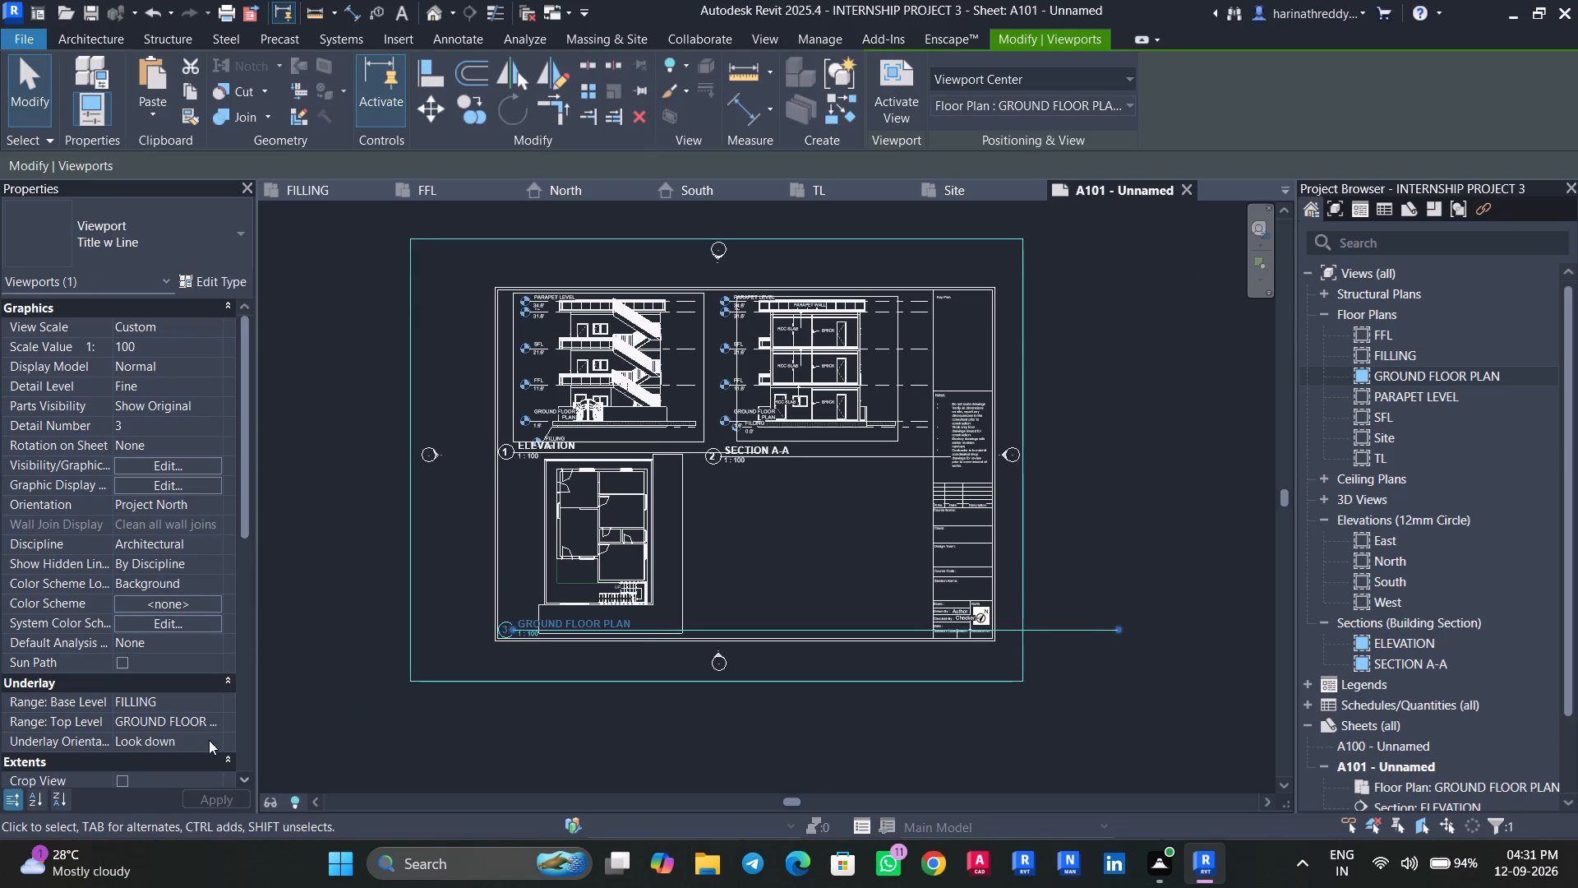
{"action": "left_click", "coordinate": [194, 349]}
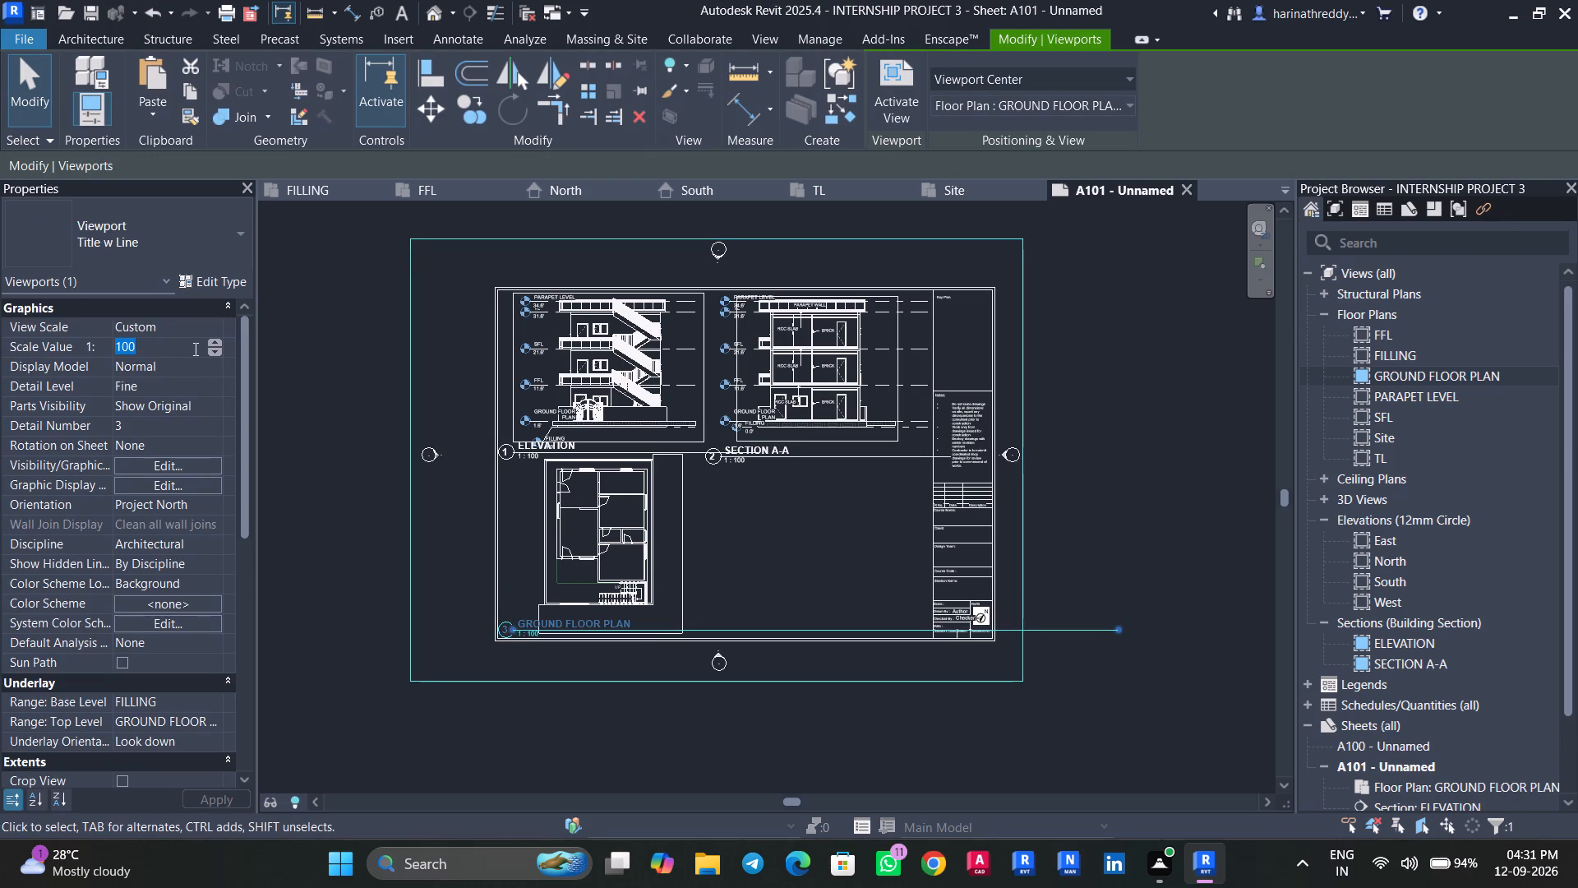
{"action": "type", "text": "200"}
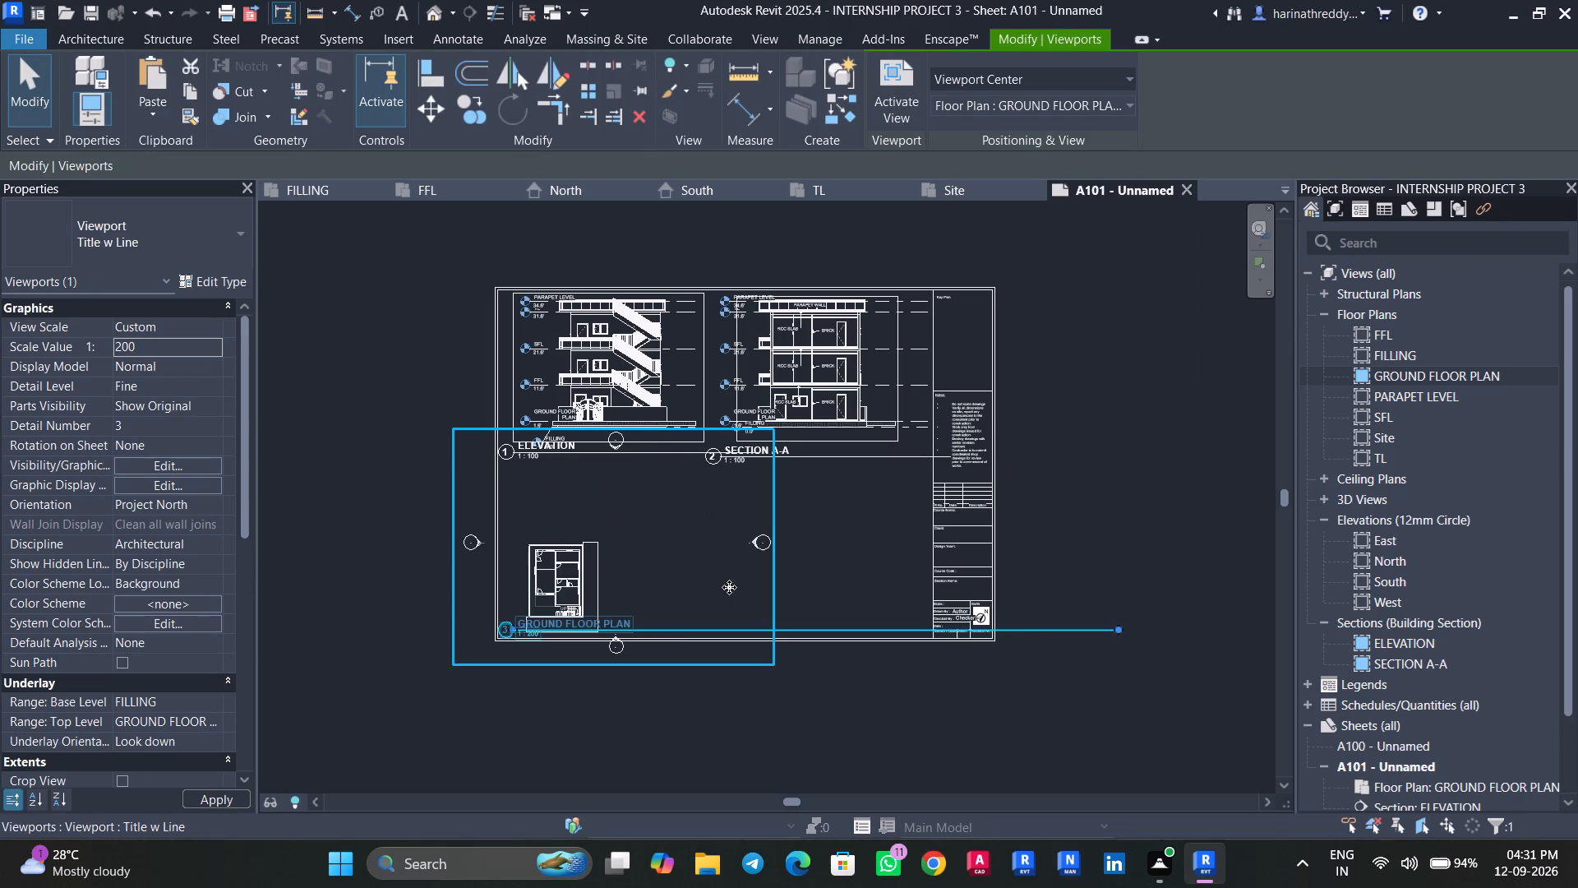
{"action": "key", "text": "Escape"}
Set the scale value of the GROUND FLOOR PLAN viewport to 1:150.
{"action": "left_click", "coordinate": [596, 581]}
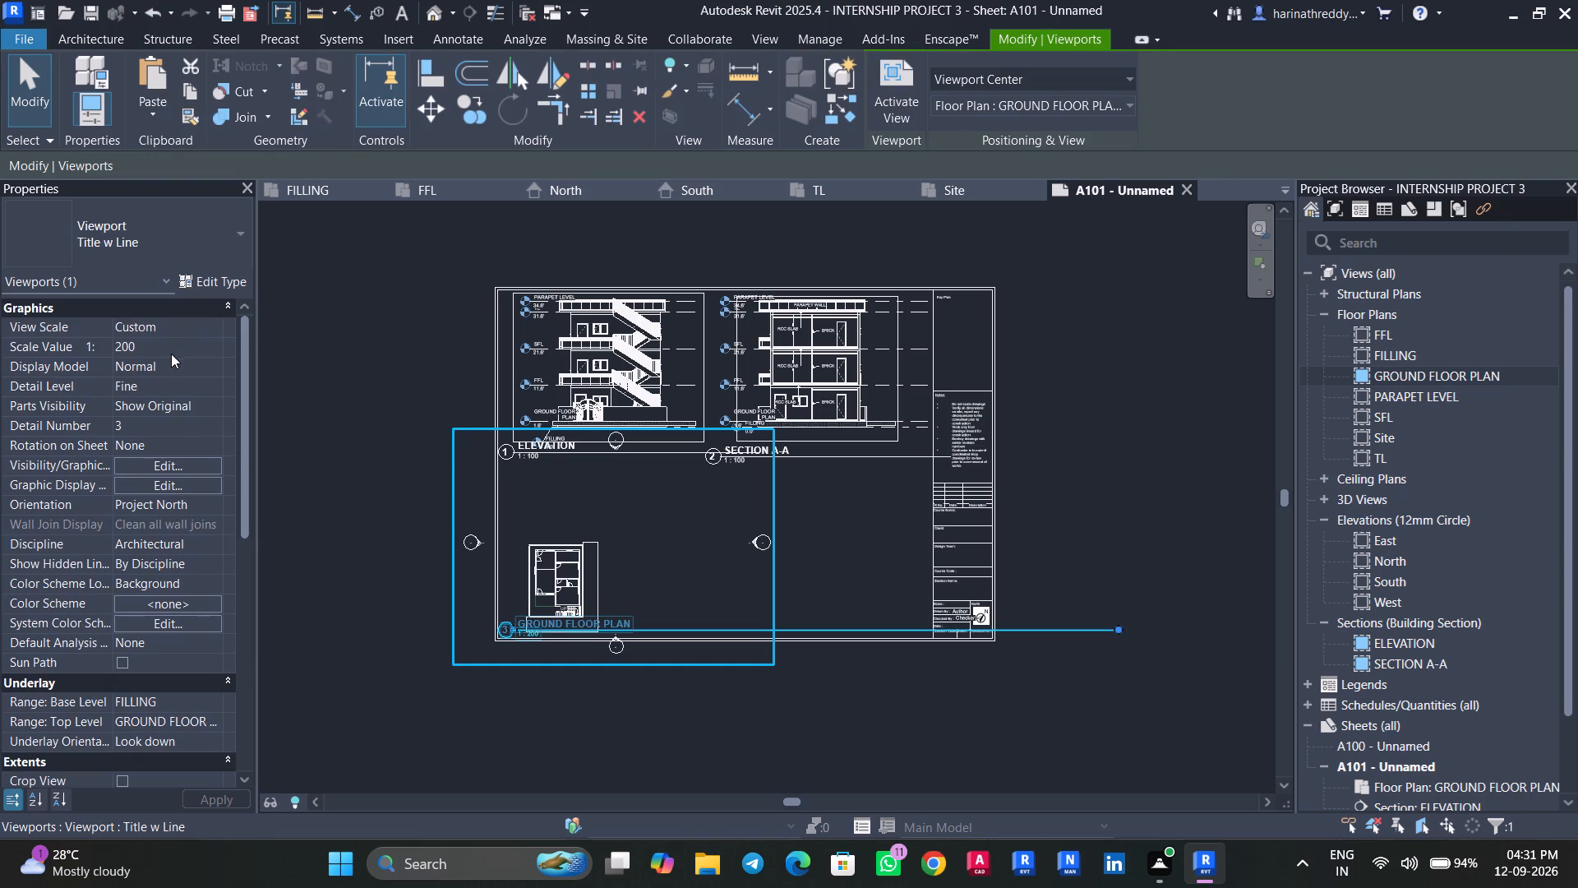
{"action": "left_click", "coordinate": [171, 354]}
{"action": "type", "text": "150"}
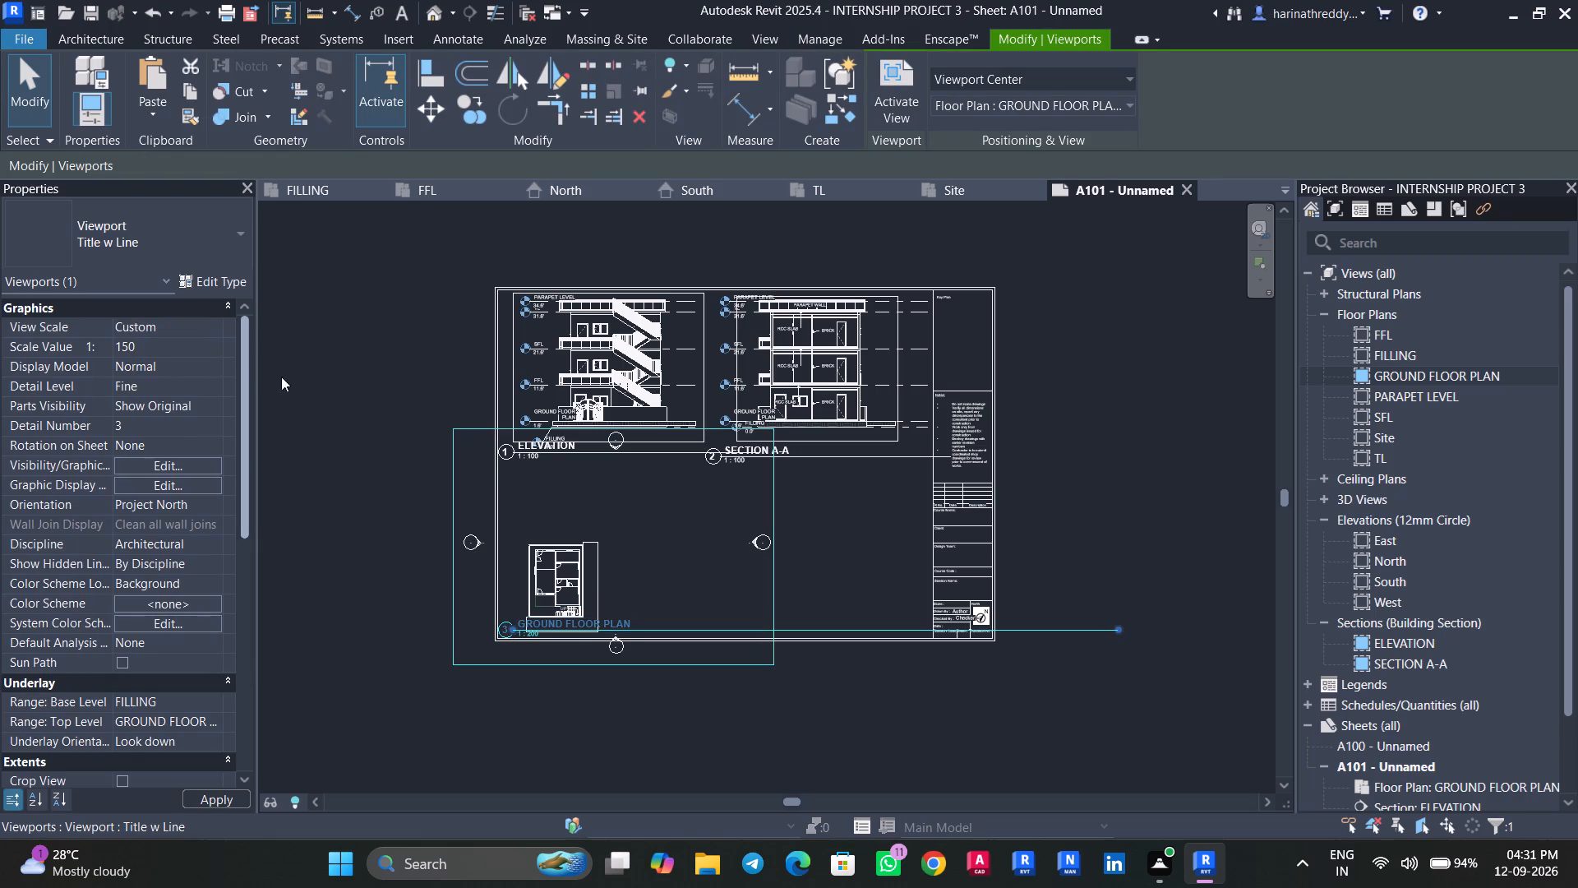
{"action": "key", "text": "Escape"}
Move the GROUND FLOOR PLAN viewport up and slightly right on the sheet, closer beneath the ELEVATION title.
{"action": "scroll", "coordinate": [596, 560], "scroll_direction": "up", "scroll_amount": 2}
{"action": "scroll", "coordinate": [596, 560], "scroll_direction": "down", "scroll_amount": 1}
{"action": "scroll", "coordinate": [596, 560], "scroll_direction": "up", "scroll_amount": 2}
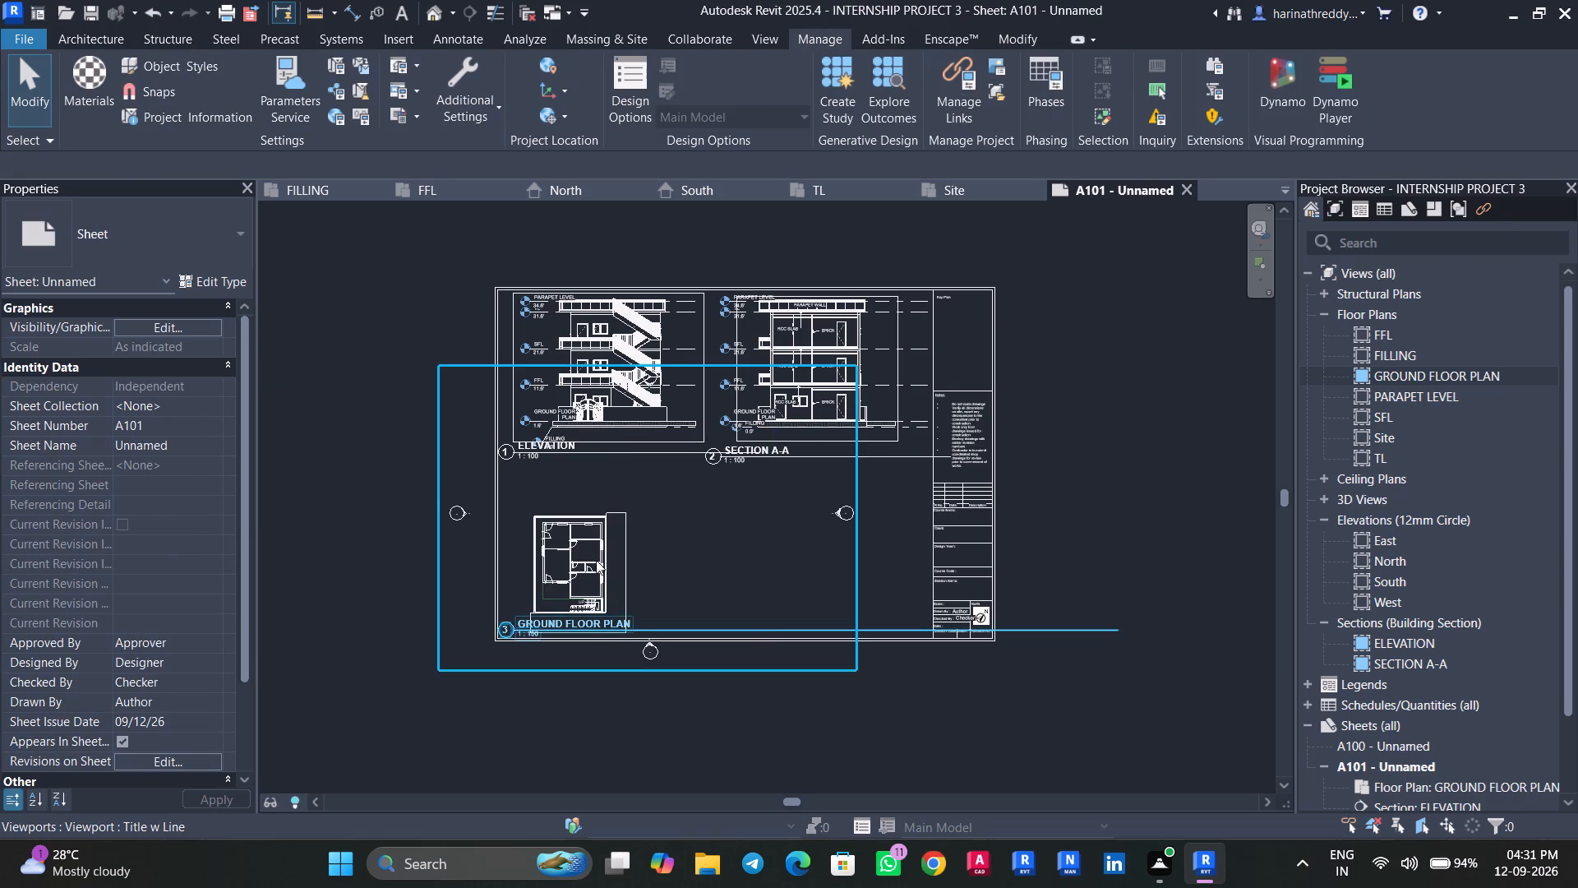
{"action": "left_click", "coordinate": [660, 532]}
{"action": "left_click_drag", "start_coordinate": [578, 557], "coordinate": [607, 498]}
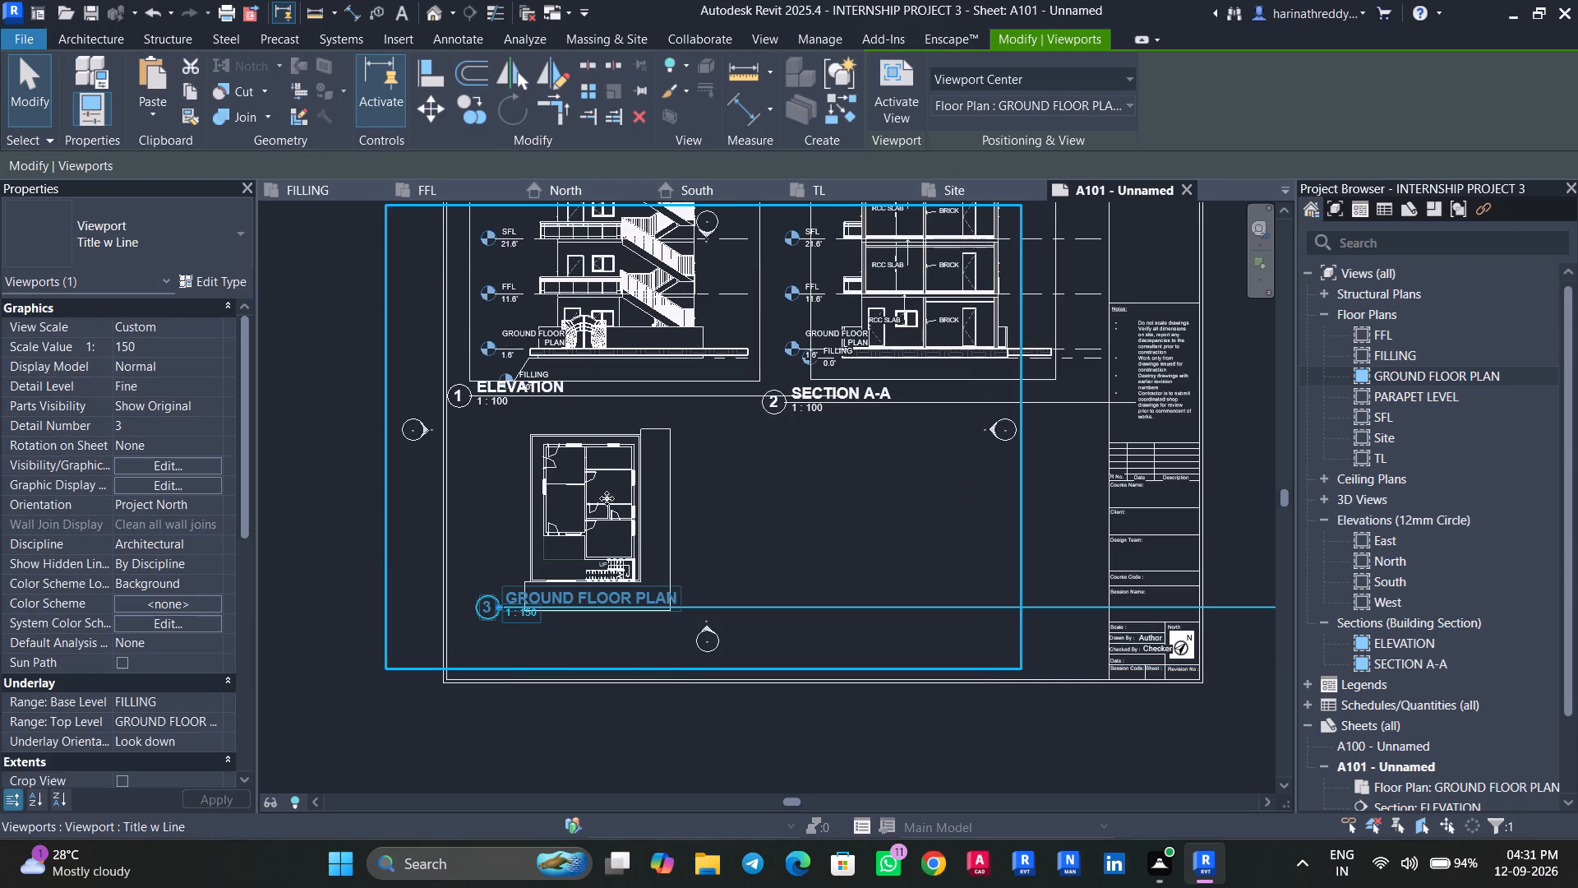
{"action": "key", "text": "Escape"}
{"action": "key", "text": "Escape"}
Move the GROUND FLOOR PLAN view title down so it sits clear below the plan, inside the sheet border.
{"action": "left_click", "coordinate": [755, 599]}
{"action": "left_click_drag", "start_coordinate": [764, 610], "coordinate": [764, 616]}
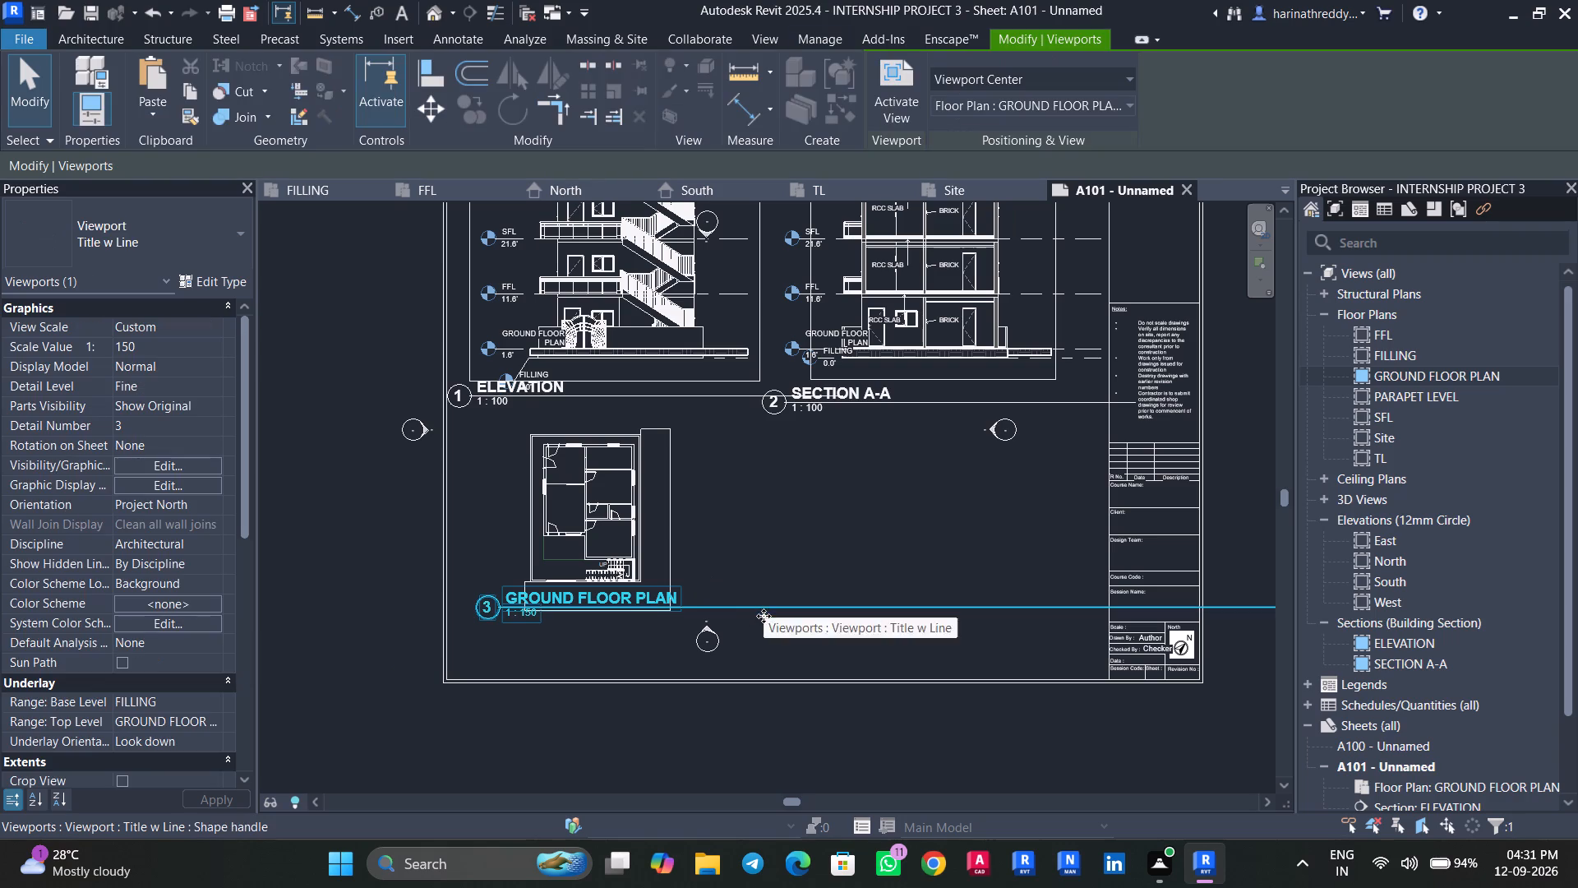
{"action": "left_click_drag", "start_coordinate": [764, 616], "coordinate": [751, 644]}
{"action": "key", "text": "Escape"}
{"action": "key", "text": "Escape"}
Move the ELEVATION view title down so it clears the FILLING level label.
{"action": "left_click", "coordinate": [690, 390]}
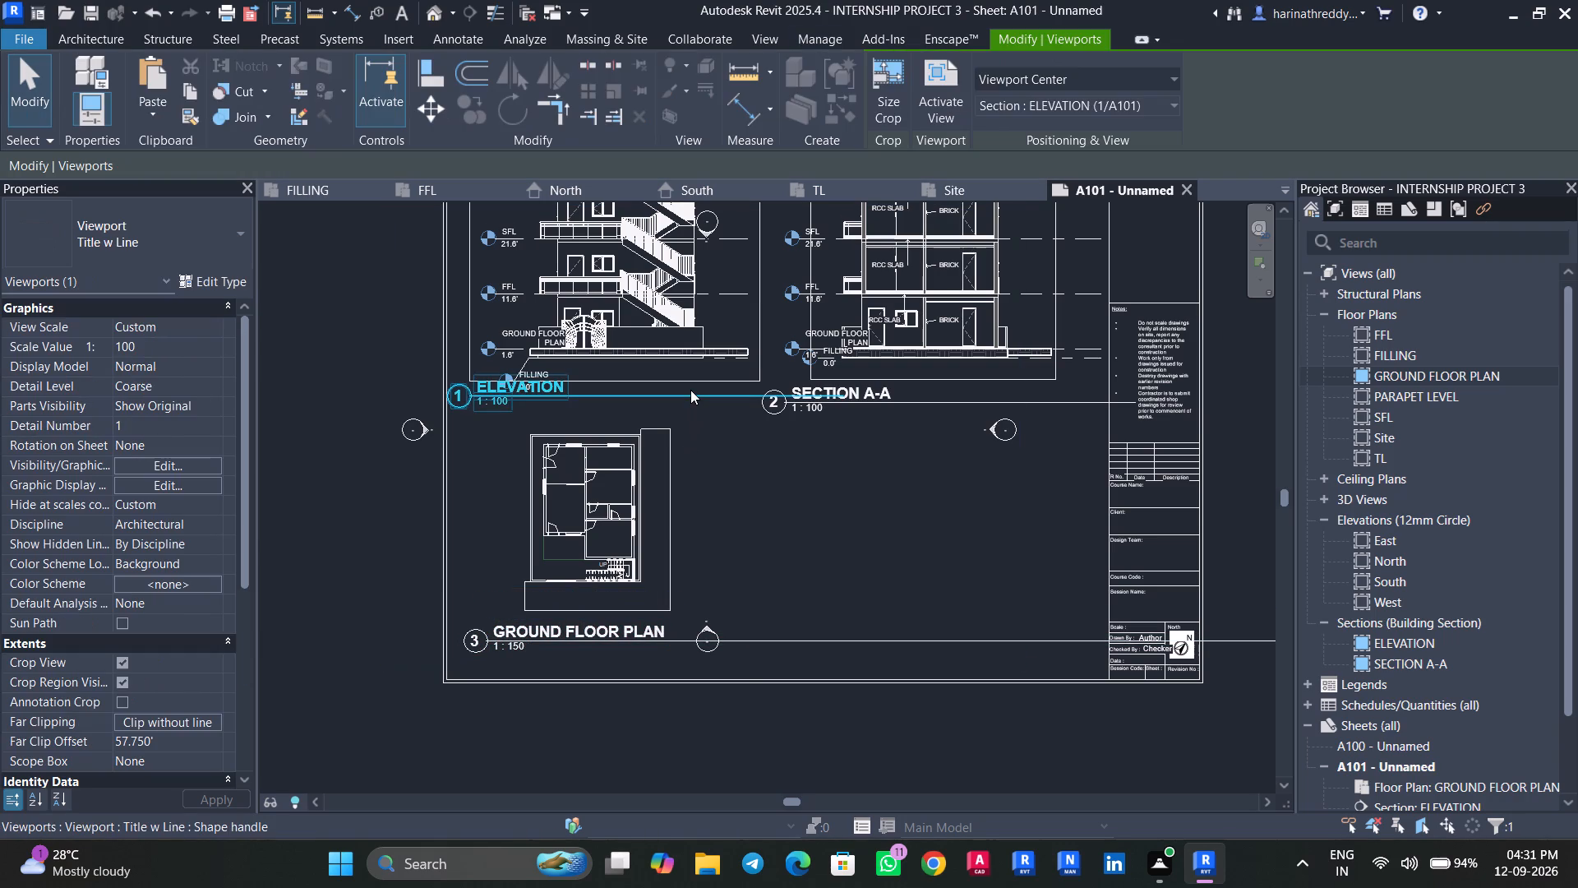
{"action": "left_click_drag", "start_coordinate": [688, 399], "coordinate": [683, 422]}
{"action": "key", "text": "Escape"}
{"action": "key", "text": "Escape"}
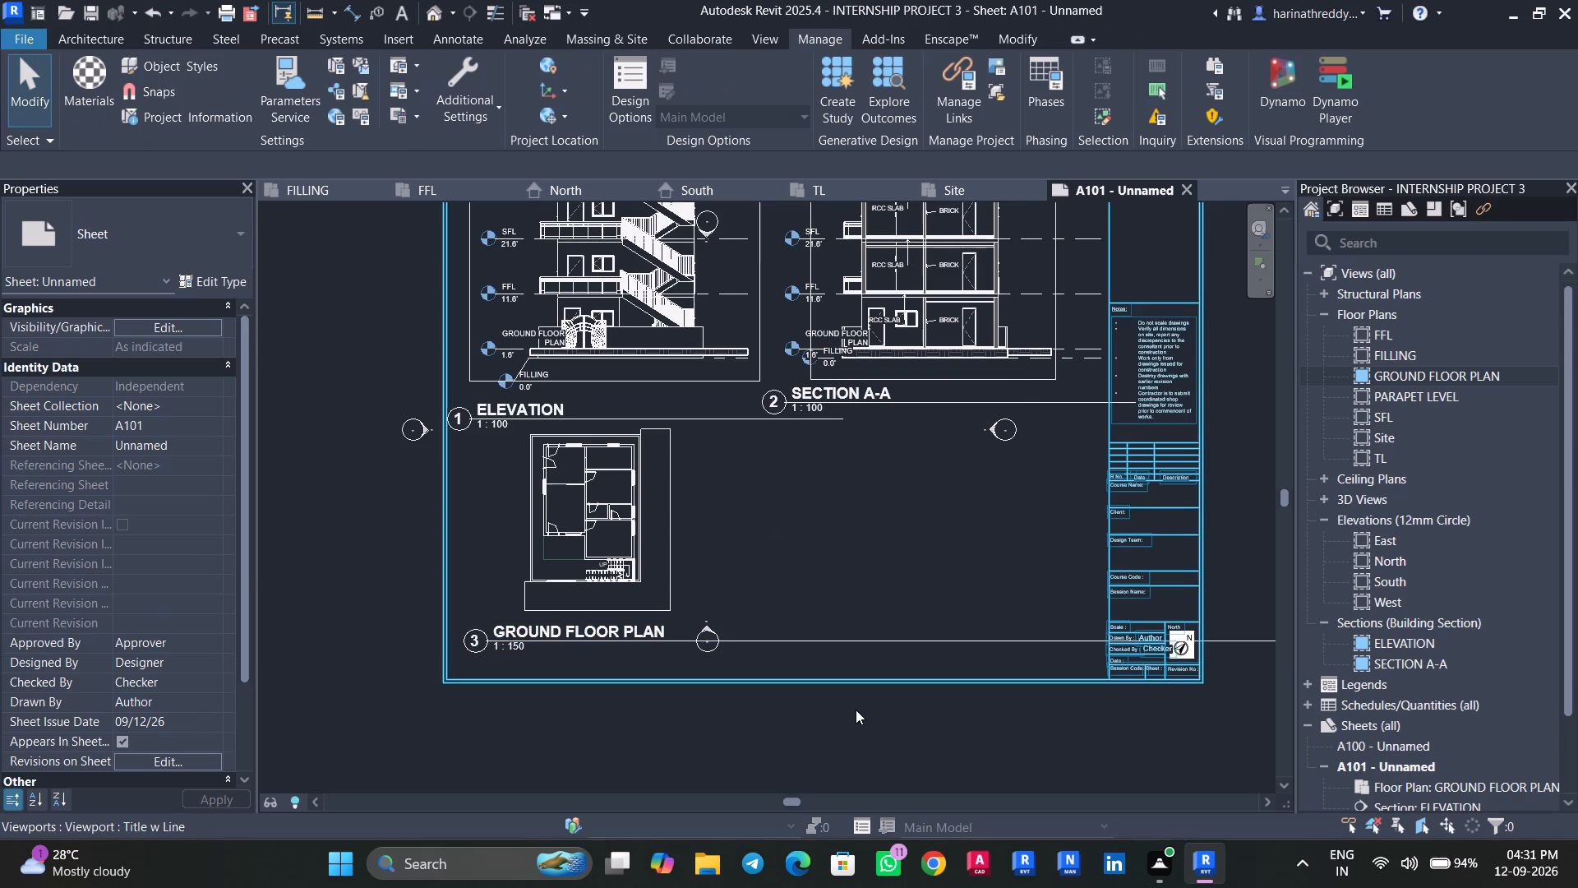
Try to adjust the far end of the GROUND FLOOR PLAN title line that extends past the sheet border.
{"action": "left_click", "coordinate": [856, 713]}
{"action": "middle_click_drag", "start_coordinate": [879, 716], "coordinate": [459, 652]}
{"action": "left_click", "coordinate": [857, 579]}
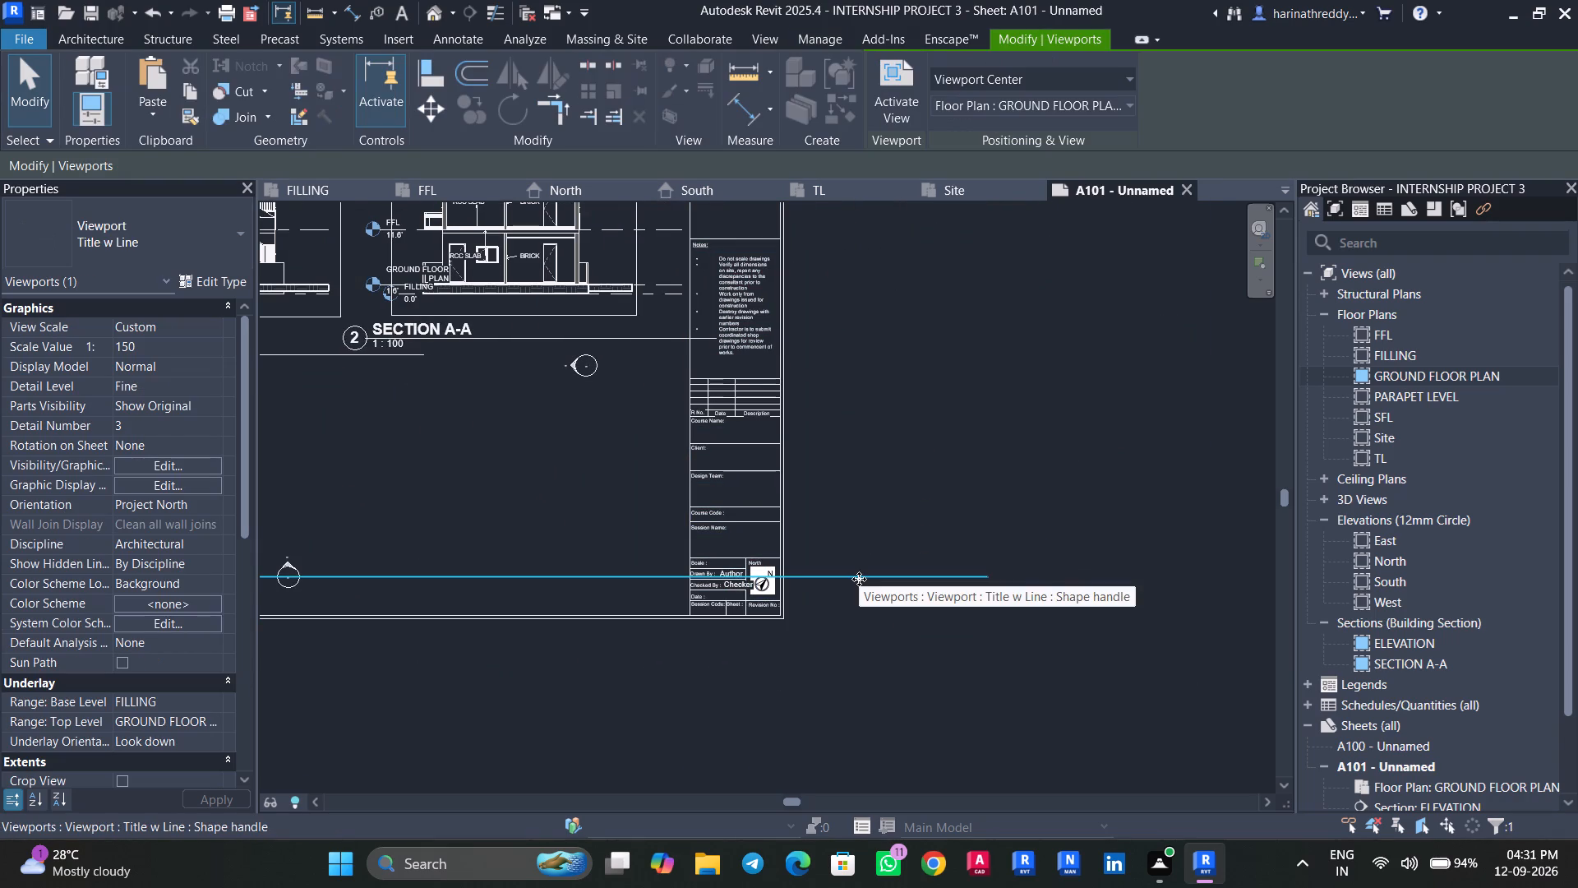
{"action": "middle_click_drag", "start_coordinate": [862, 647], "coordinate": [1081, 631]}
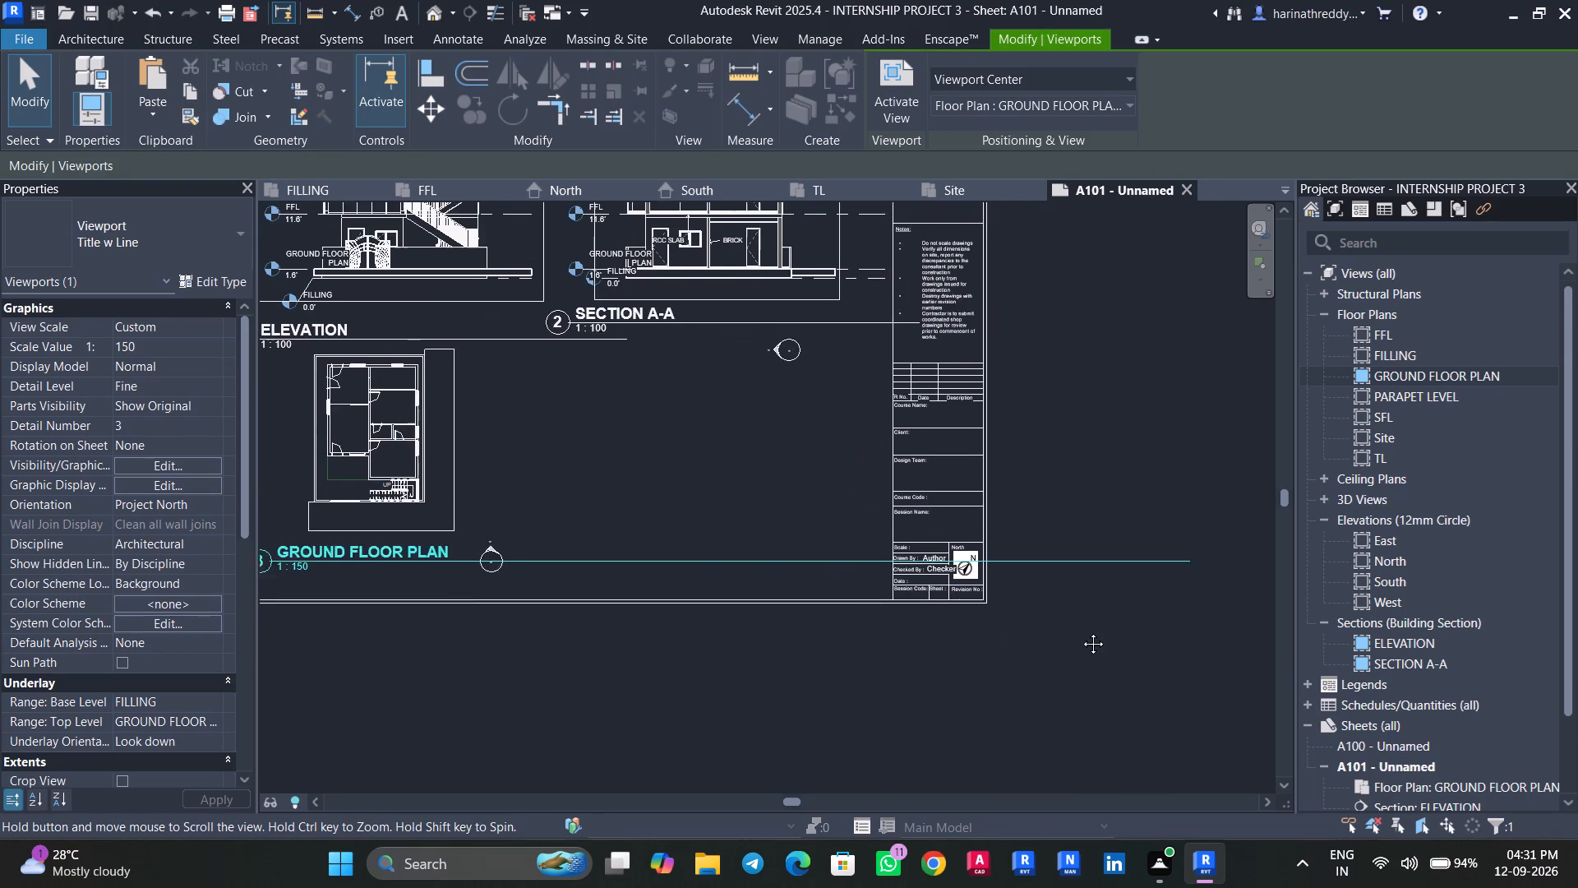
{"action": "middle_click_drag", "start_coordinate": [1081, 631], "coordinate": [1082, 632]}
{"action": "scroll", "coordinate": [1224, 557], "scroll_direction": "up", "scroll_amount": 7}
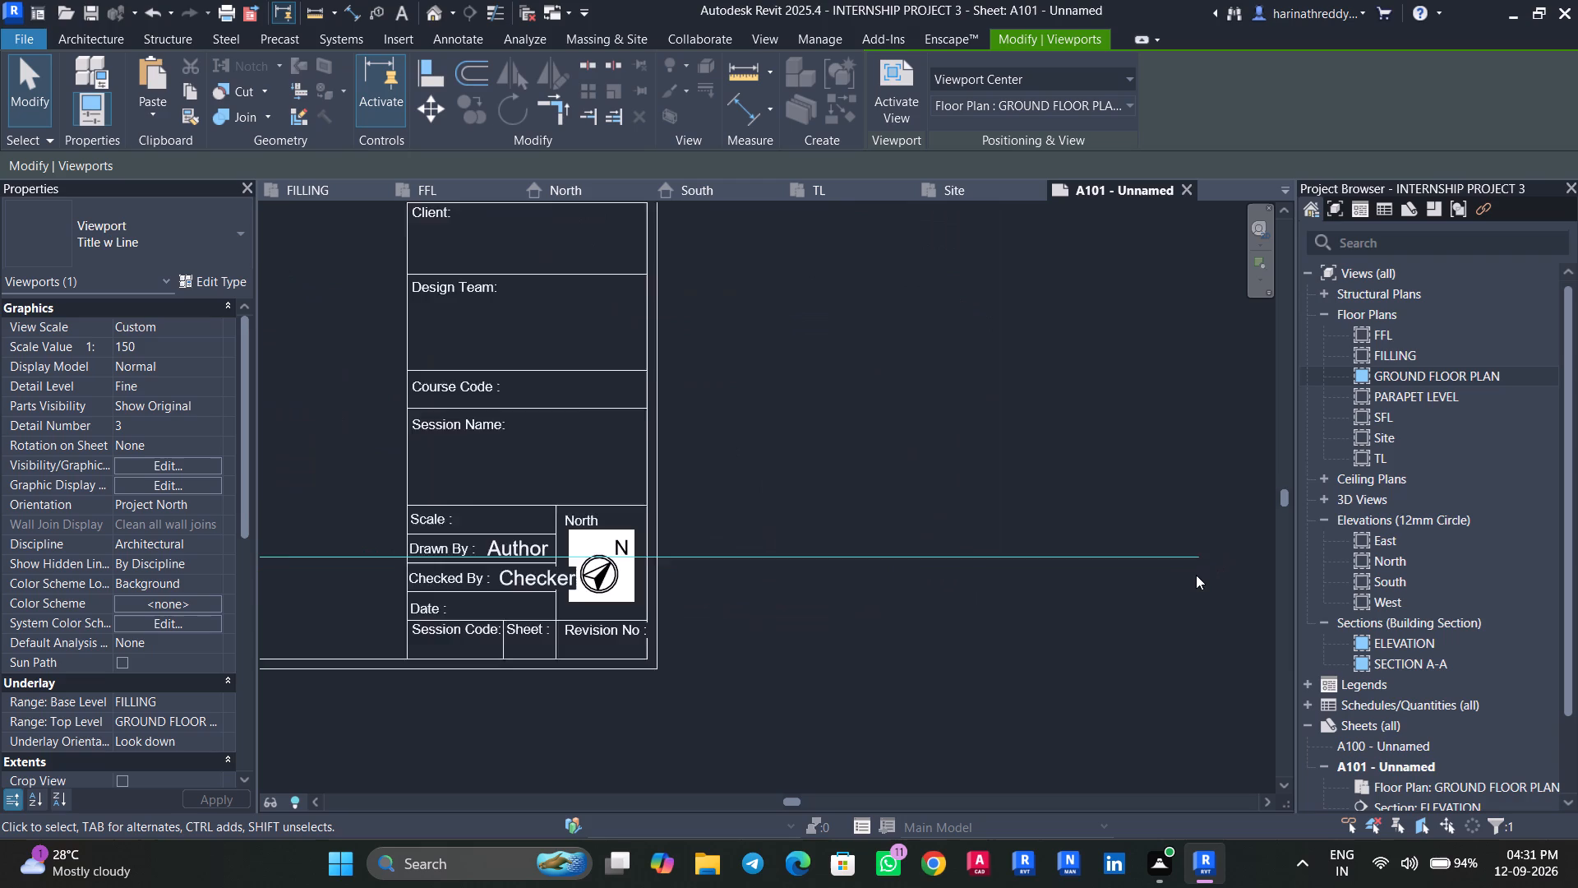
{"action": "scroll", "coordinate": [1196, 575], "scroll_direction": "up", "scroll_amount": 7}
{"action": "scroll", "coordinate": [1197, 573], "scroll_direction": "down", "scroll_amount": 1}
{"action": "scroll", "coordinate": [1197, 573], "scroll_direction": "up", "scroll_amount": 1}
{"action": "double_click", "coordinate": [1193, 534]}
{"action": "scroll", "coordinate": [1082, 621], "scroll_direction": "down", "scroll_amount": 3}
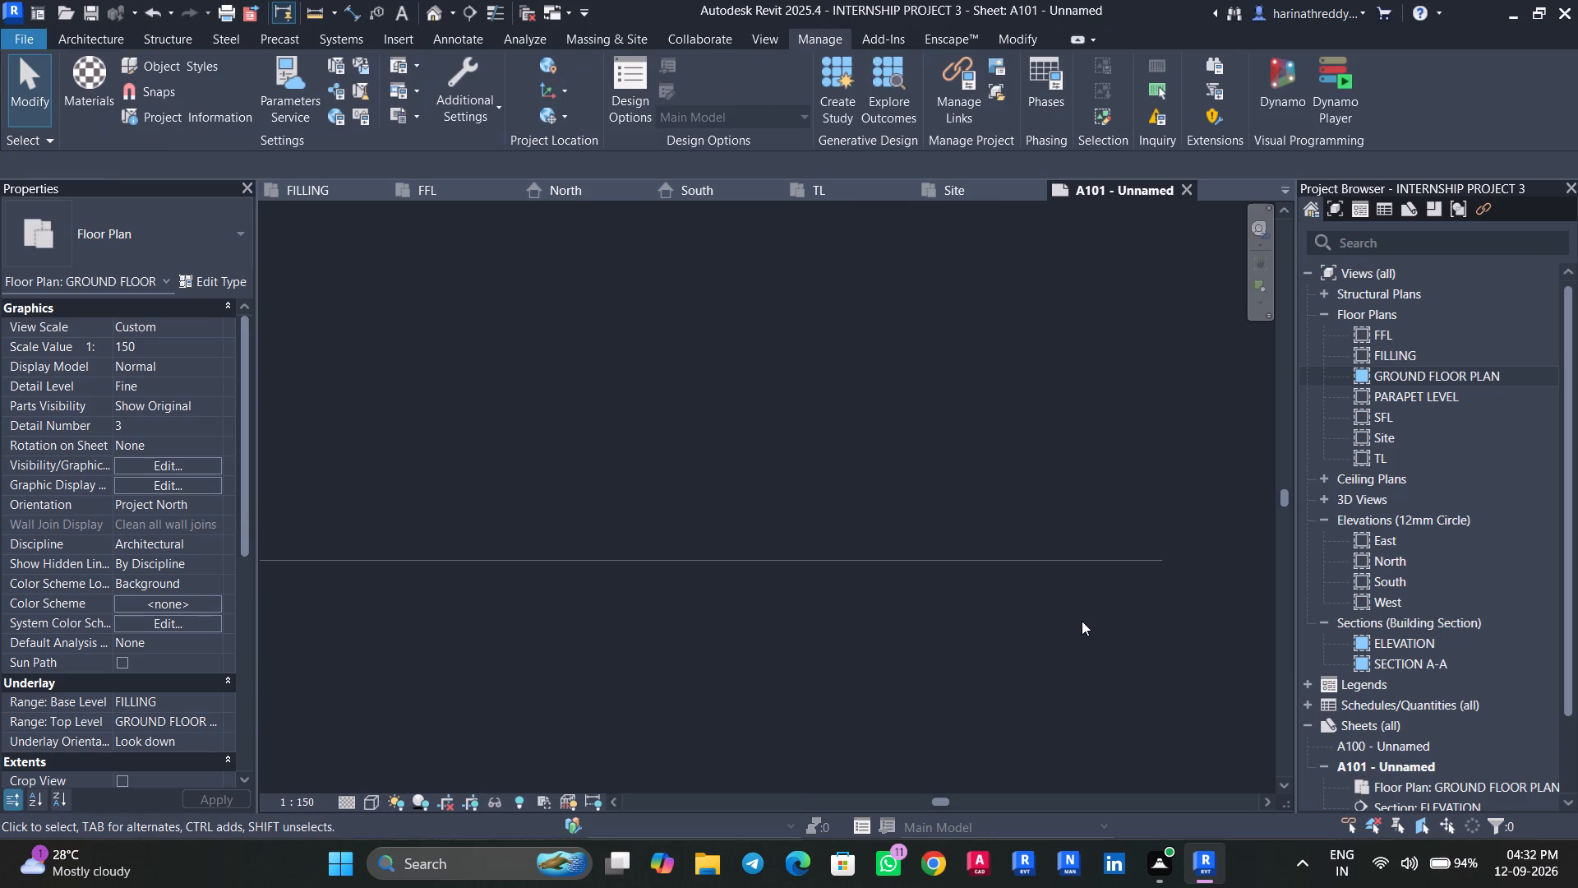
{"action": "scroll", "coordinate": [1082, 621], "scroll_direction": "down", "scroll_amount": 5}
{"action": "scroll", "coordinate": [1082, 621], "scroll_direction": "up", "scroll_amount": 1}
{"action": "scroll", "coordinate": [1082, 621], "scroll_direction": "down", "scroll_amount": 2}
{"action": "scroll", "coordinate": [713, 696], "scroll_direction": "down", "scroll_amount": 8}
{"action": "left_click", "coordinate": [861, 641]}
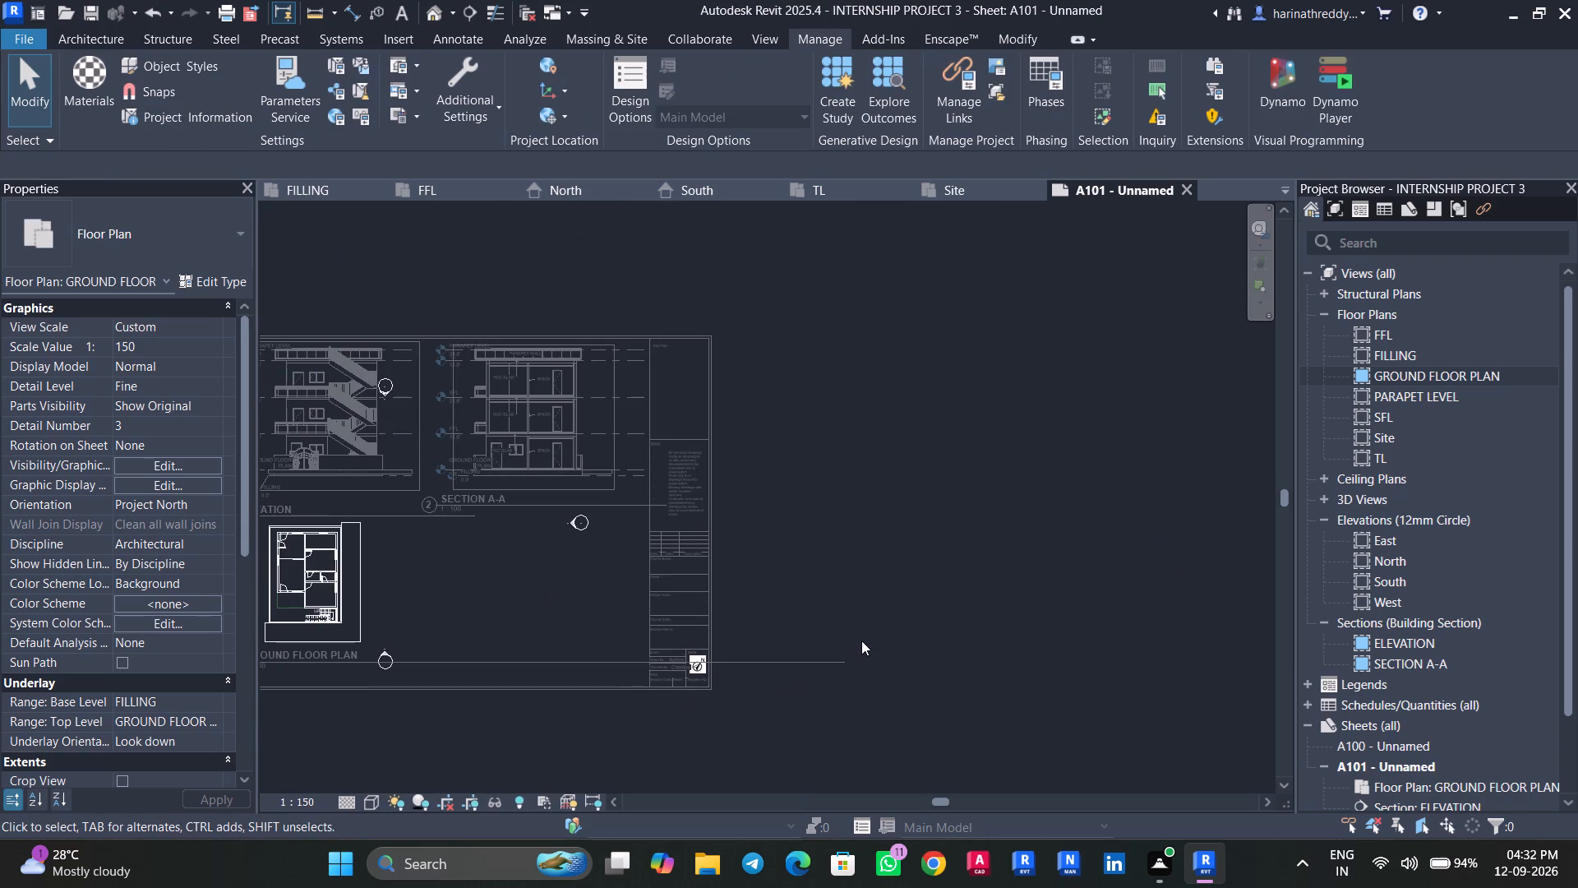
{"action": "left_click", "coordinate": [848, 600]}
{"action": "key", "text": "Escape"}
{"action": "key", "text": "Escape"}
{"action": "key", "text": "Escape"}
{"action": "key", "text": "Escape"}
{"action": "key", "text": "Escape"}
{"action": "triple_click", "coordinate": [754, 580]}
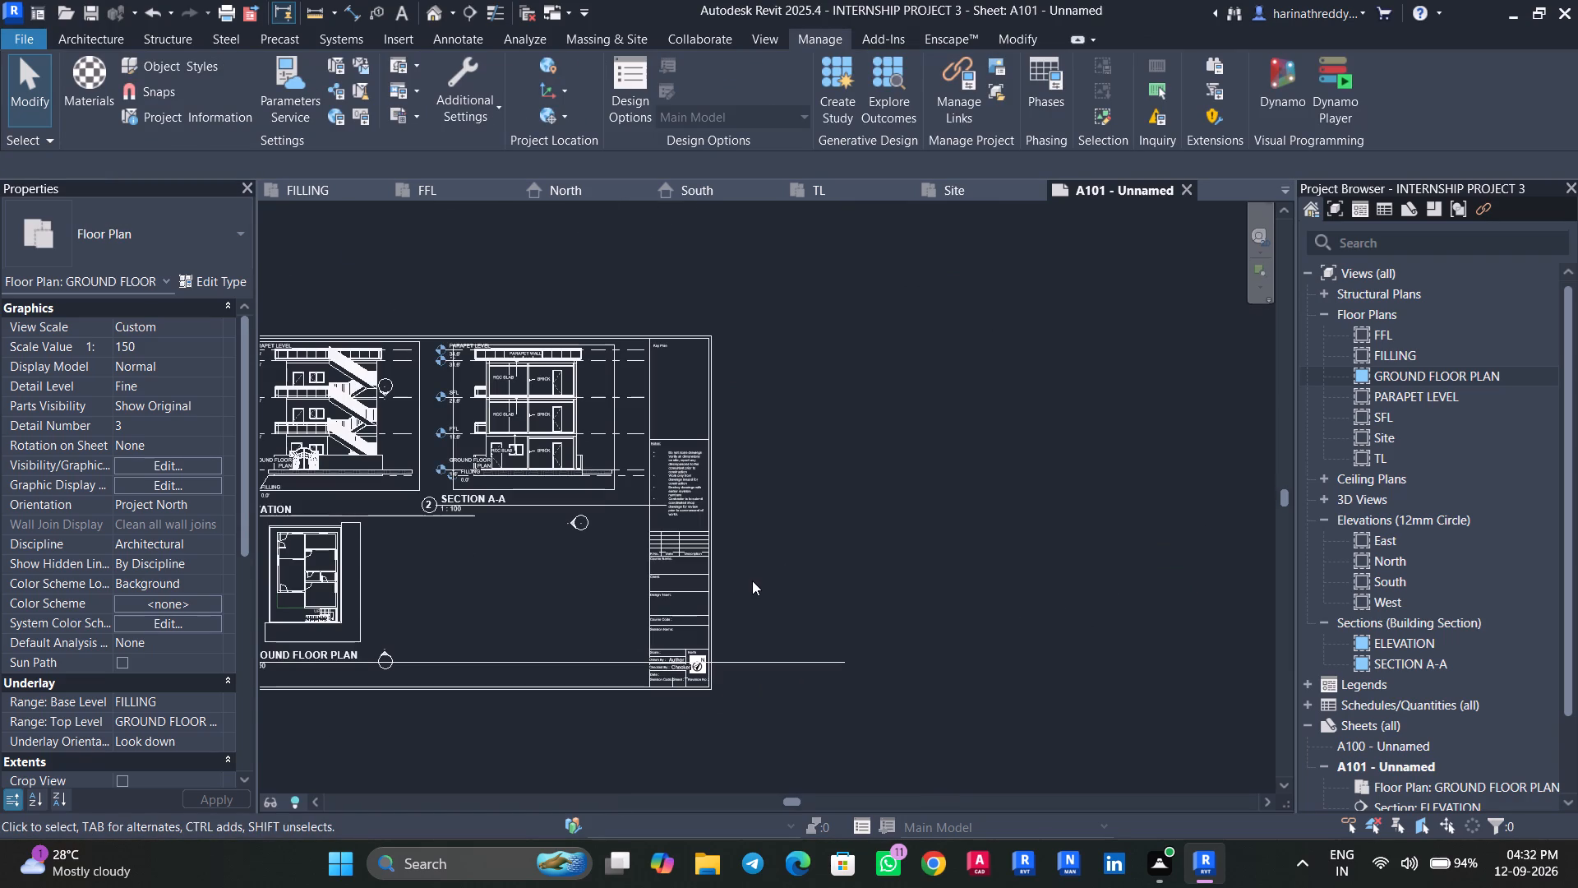
Set the underlay base level of the GROUND FLOOR PLAN viewport to GROUND FLOOR PLAN.
{"action": "middle_click_drag", "start_coordinate": [496, 783], "coordinate": [790, 700]}
{"action": "key", "text": "Escape"}
{"action": "left_click", "coordinate": [714, 572]}
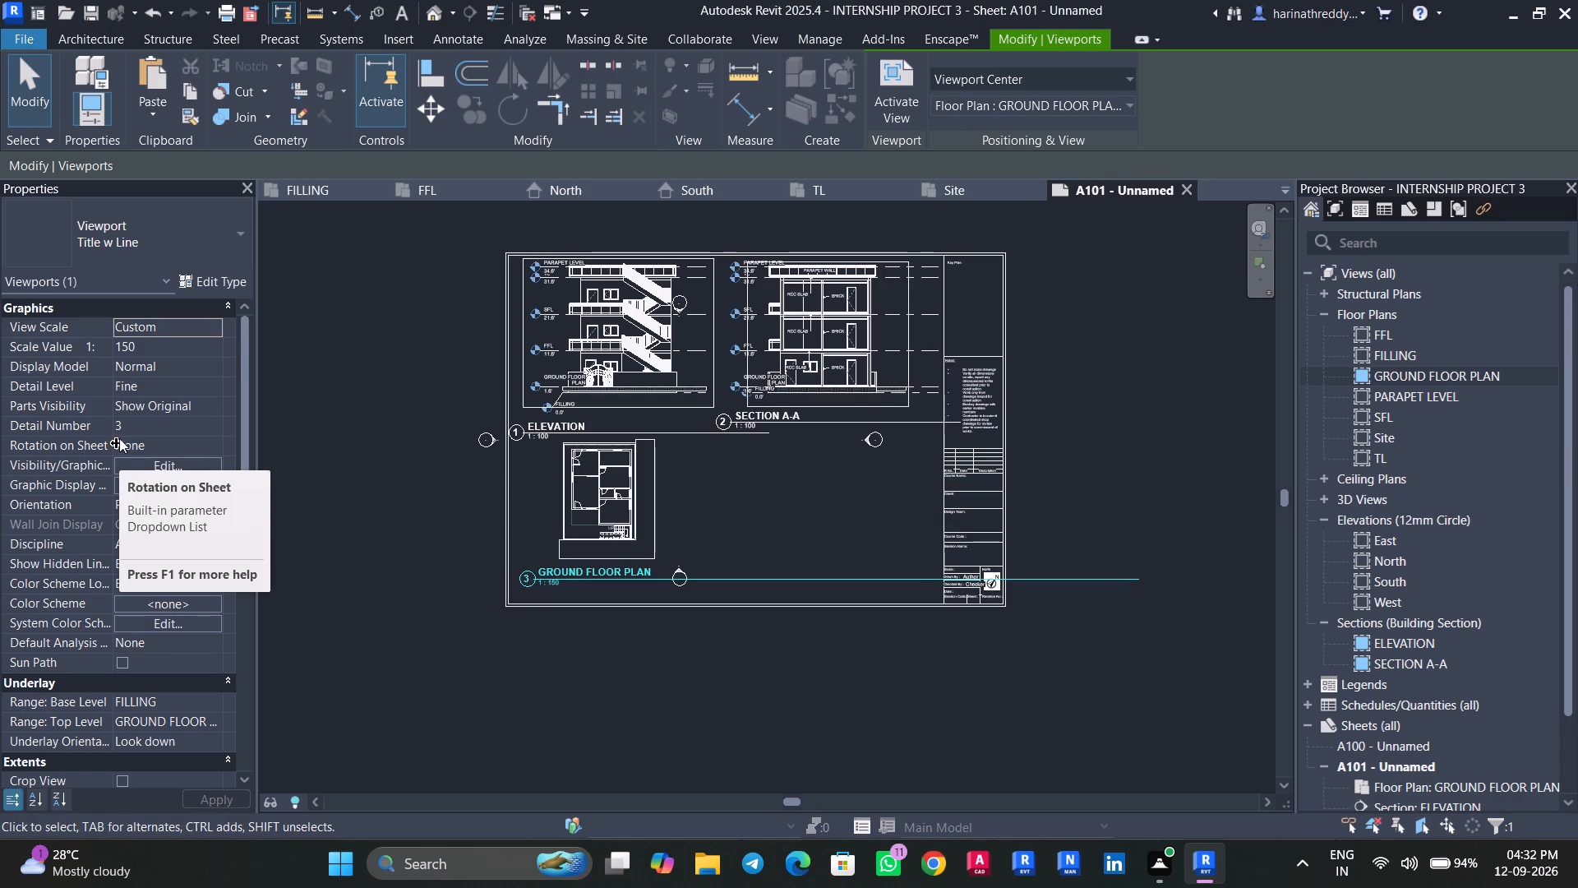
{"action": "scroll", "coordinate": [120, 438], "scroll_direction": "down", "scroll_amount": 6}
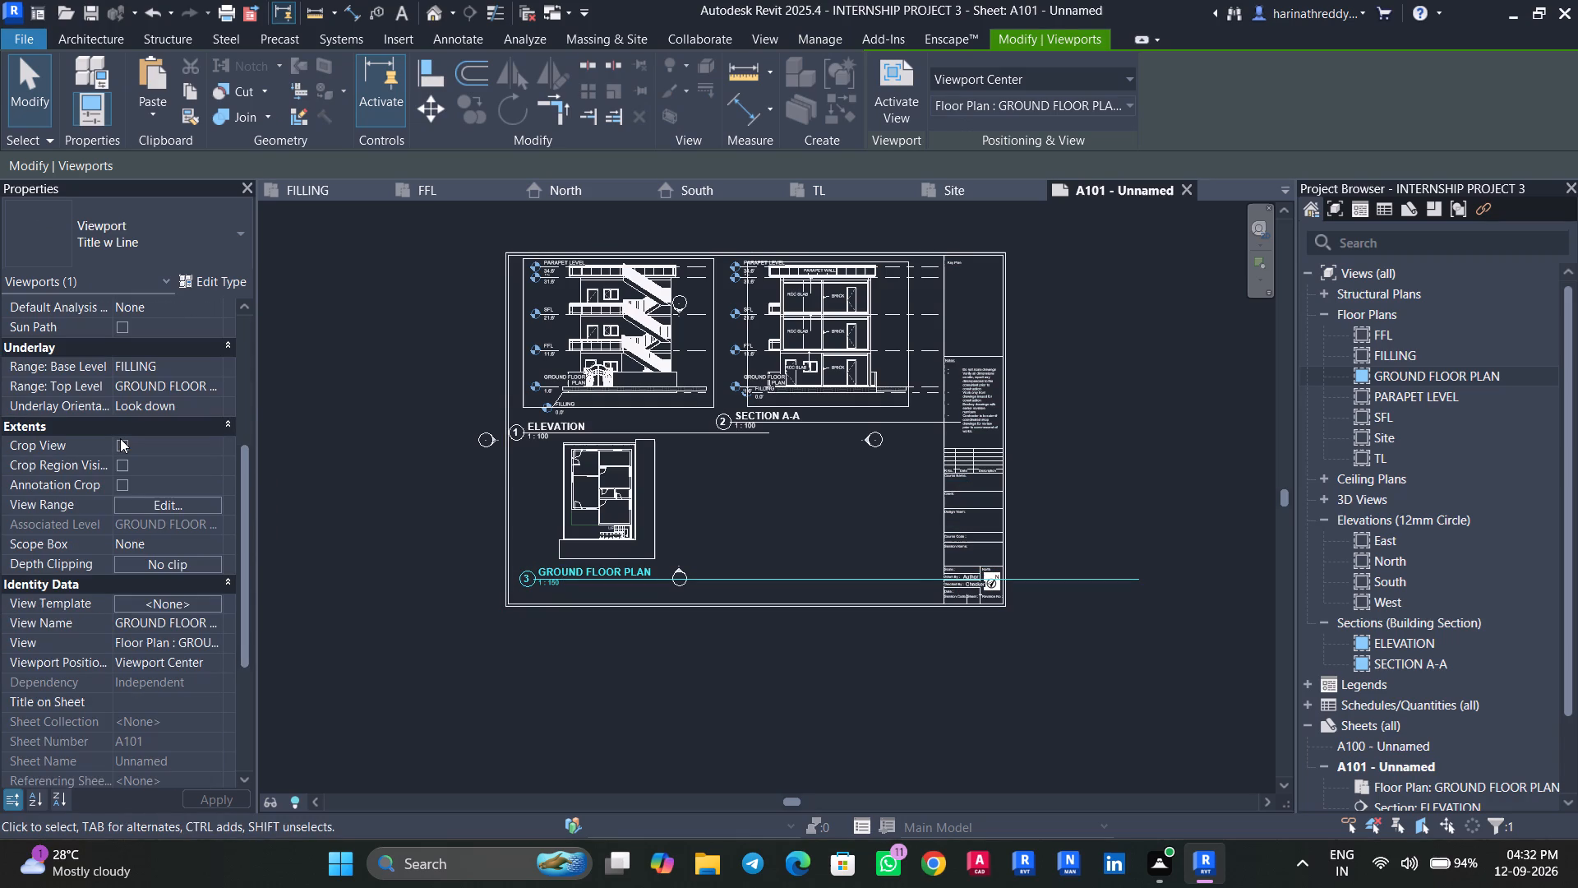
{"action": "left_click", "coordinate": [215, 366]}
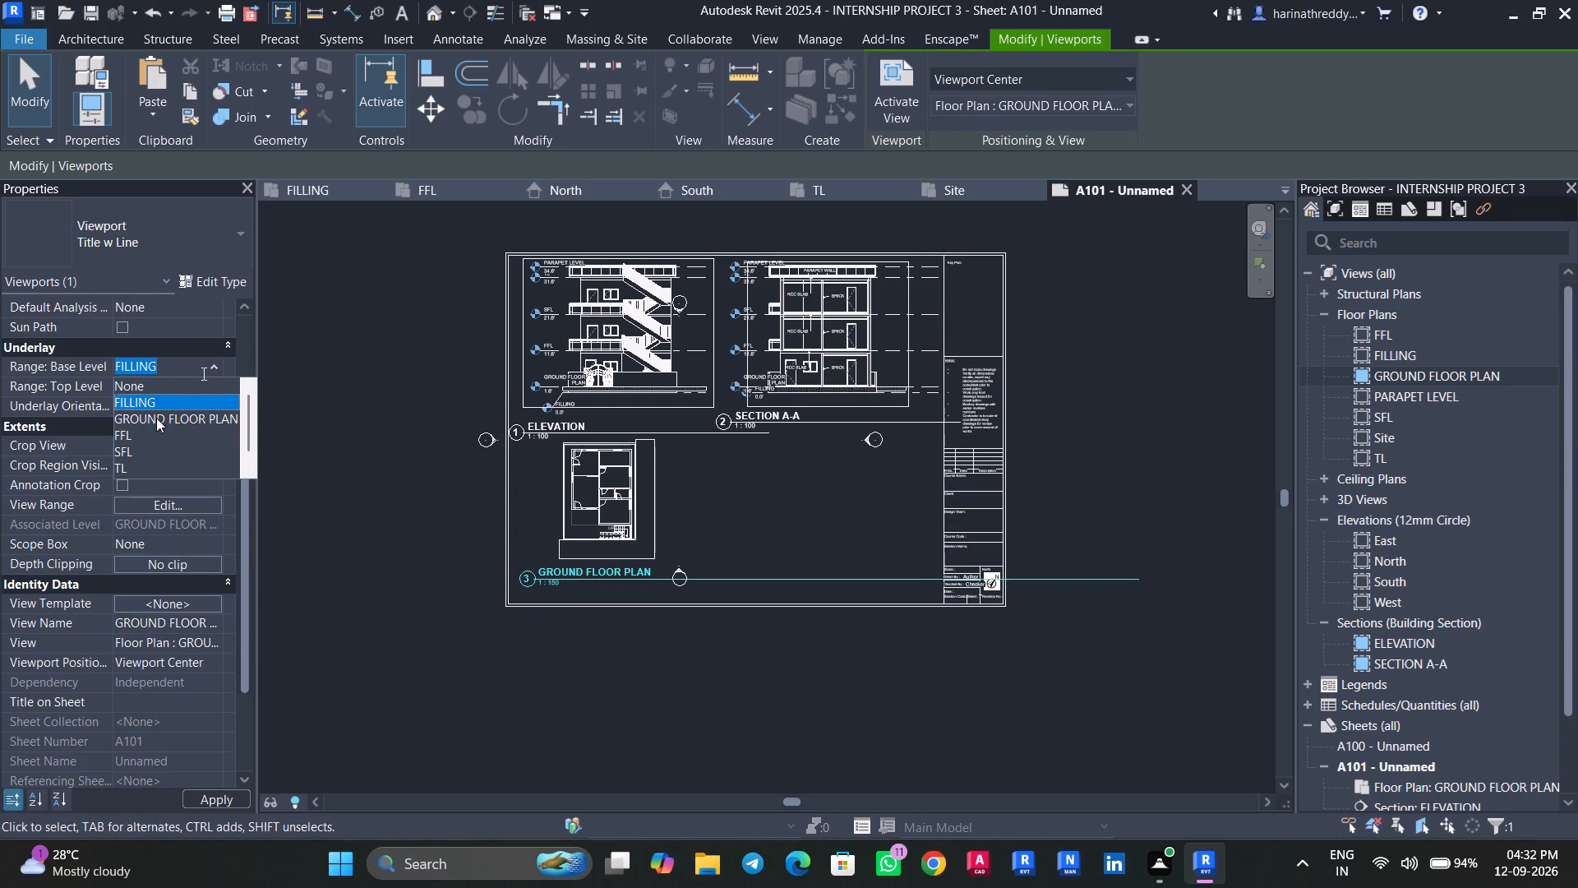
{"action": "left_click", "coordinate": [156, 418]}
{"action": "key", "text": "Escape"}
{"action": "key", "text": "Escape"}
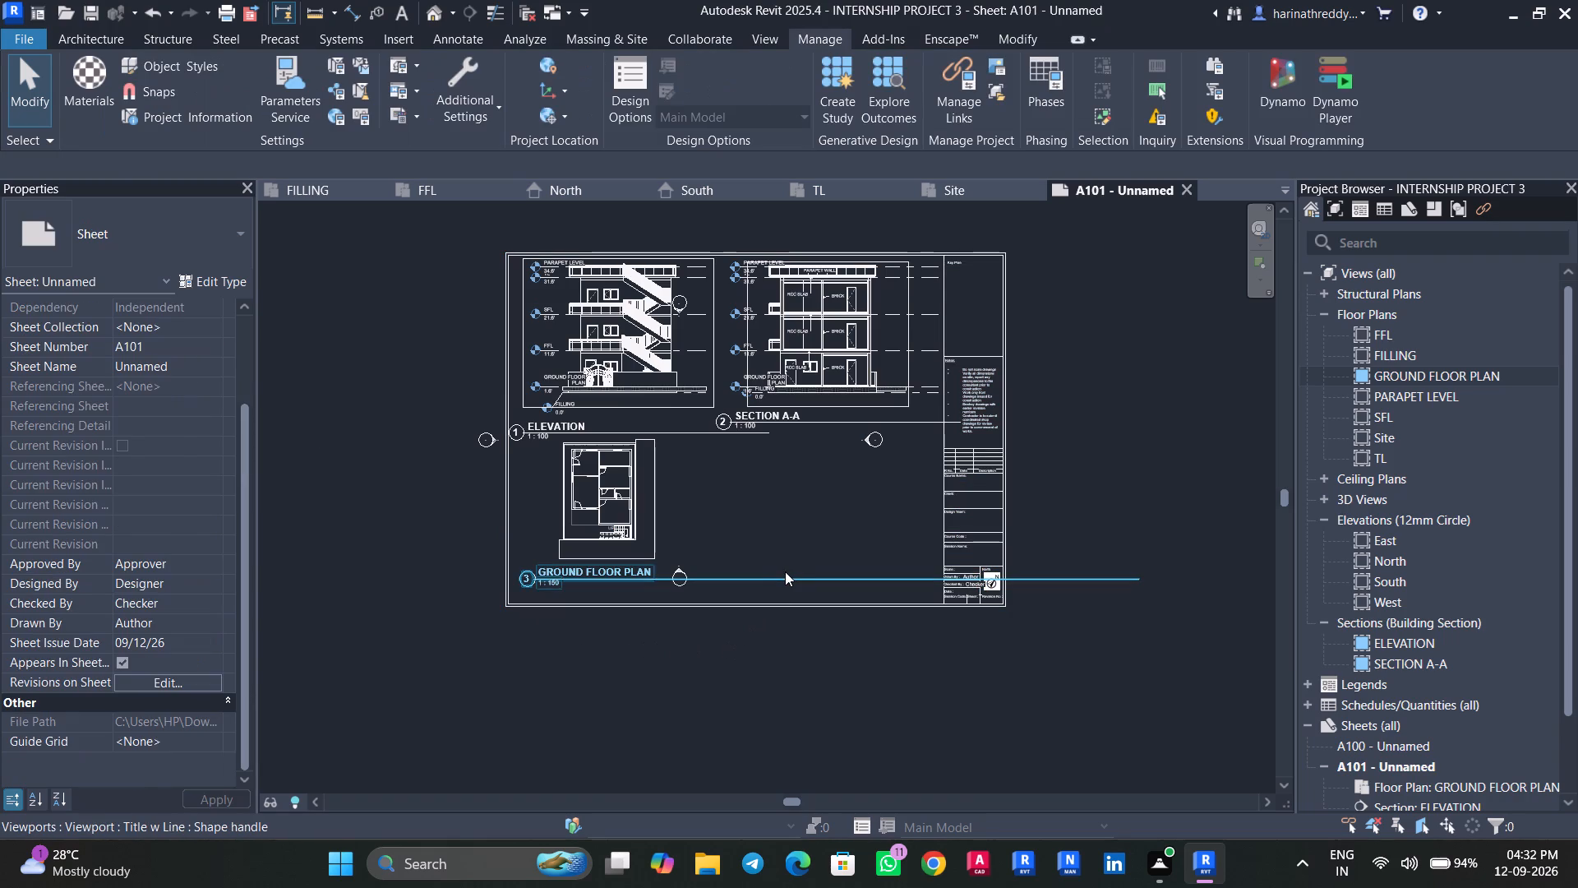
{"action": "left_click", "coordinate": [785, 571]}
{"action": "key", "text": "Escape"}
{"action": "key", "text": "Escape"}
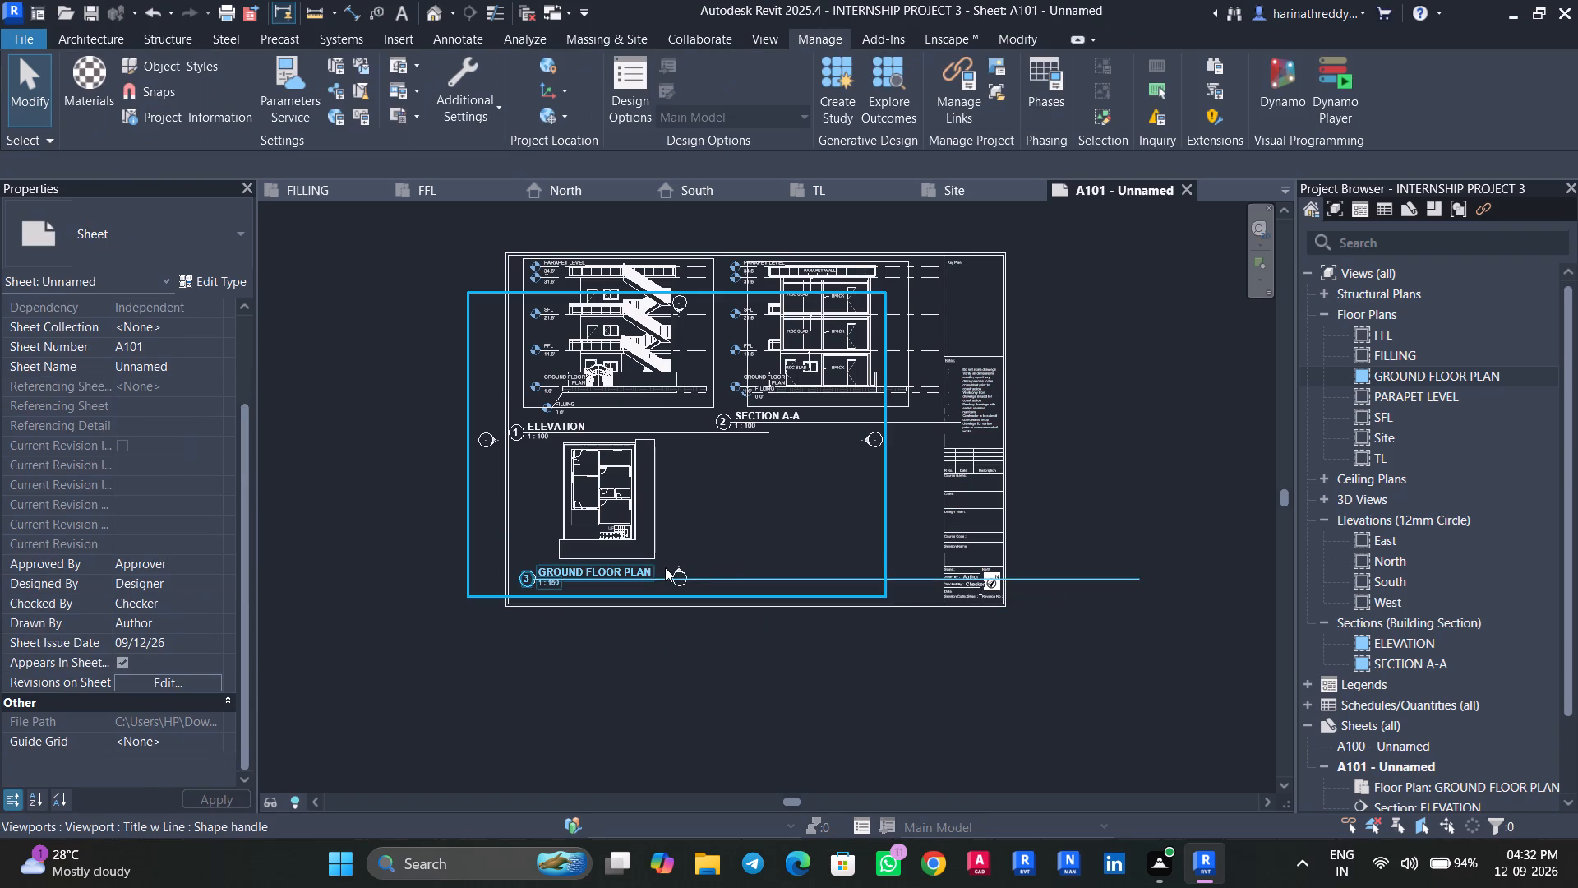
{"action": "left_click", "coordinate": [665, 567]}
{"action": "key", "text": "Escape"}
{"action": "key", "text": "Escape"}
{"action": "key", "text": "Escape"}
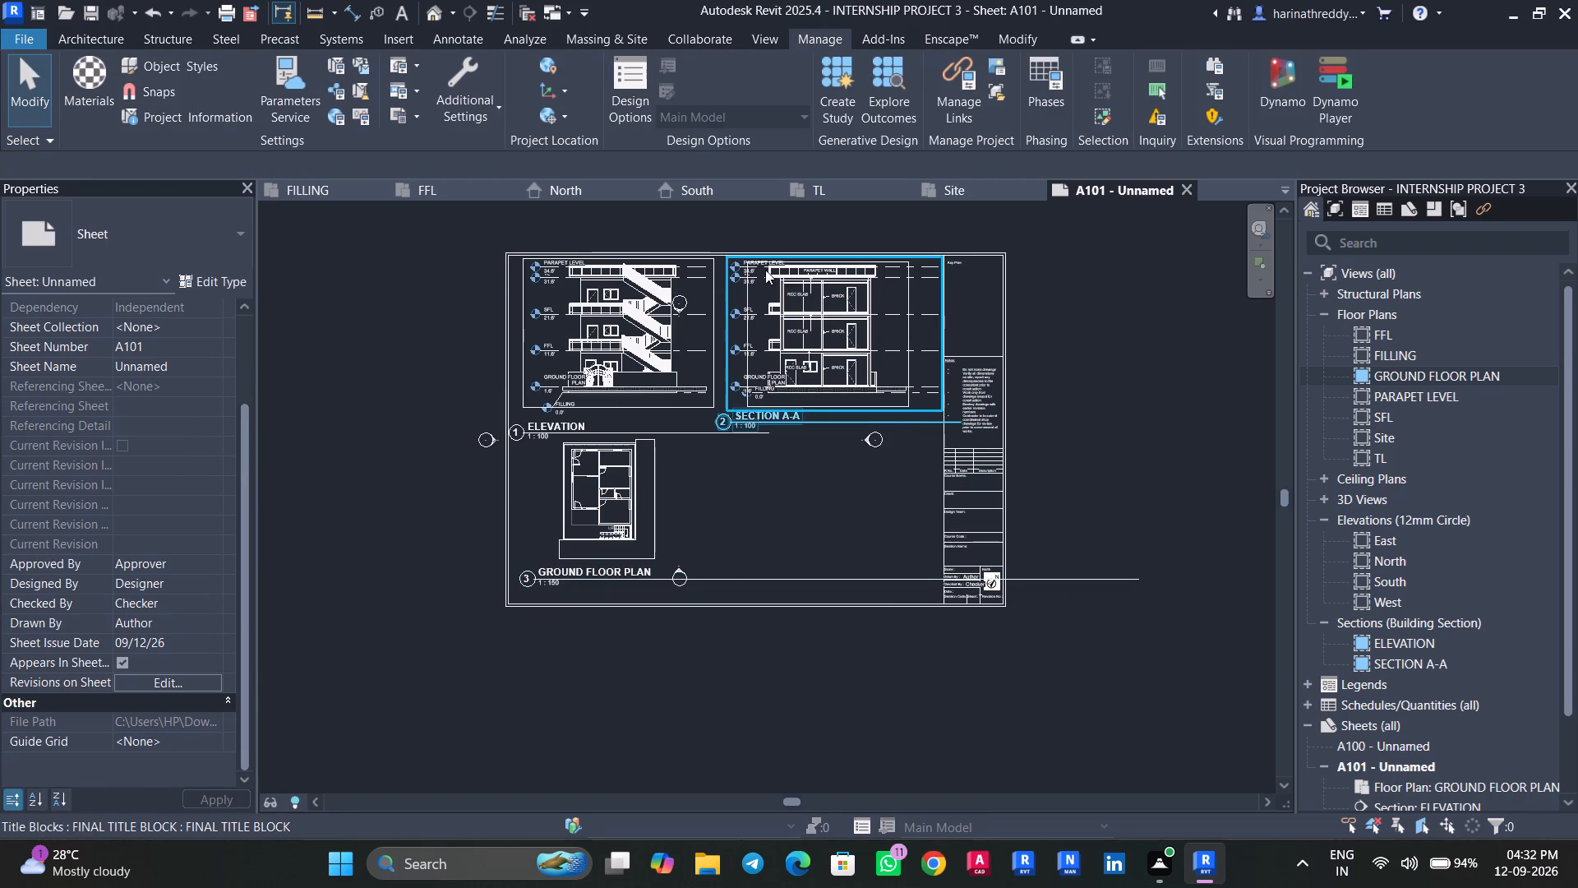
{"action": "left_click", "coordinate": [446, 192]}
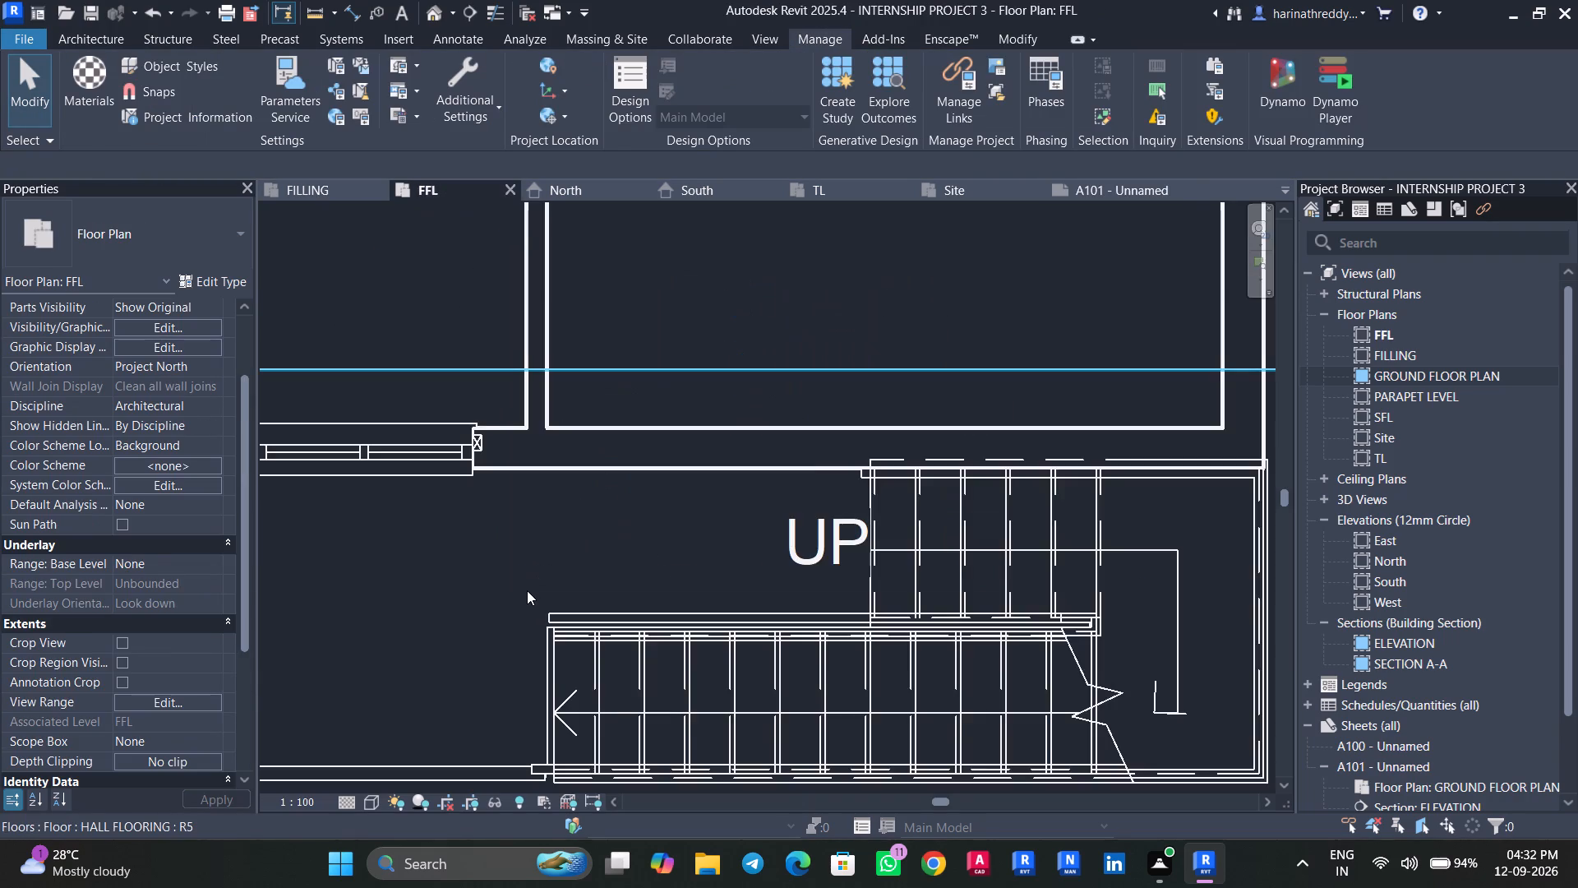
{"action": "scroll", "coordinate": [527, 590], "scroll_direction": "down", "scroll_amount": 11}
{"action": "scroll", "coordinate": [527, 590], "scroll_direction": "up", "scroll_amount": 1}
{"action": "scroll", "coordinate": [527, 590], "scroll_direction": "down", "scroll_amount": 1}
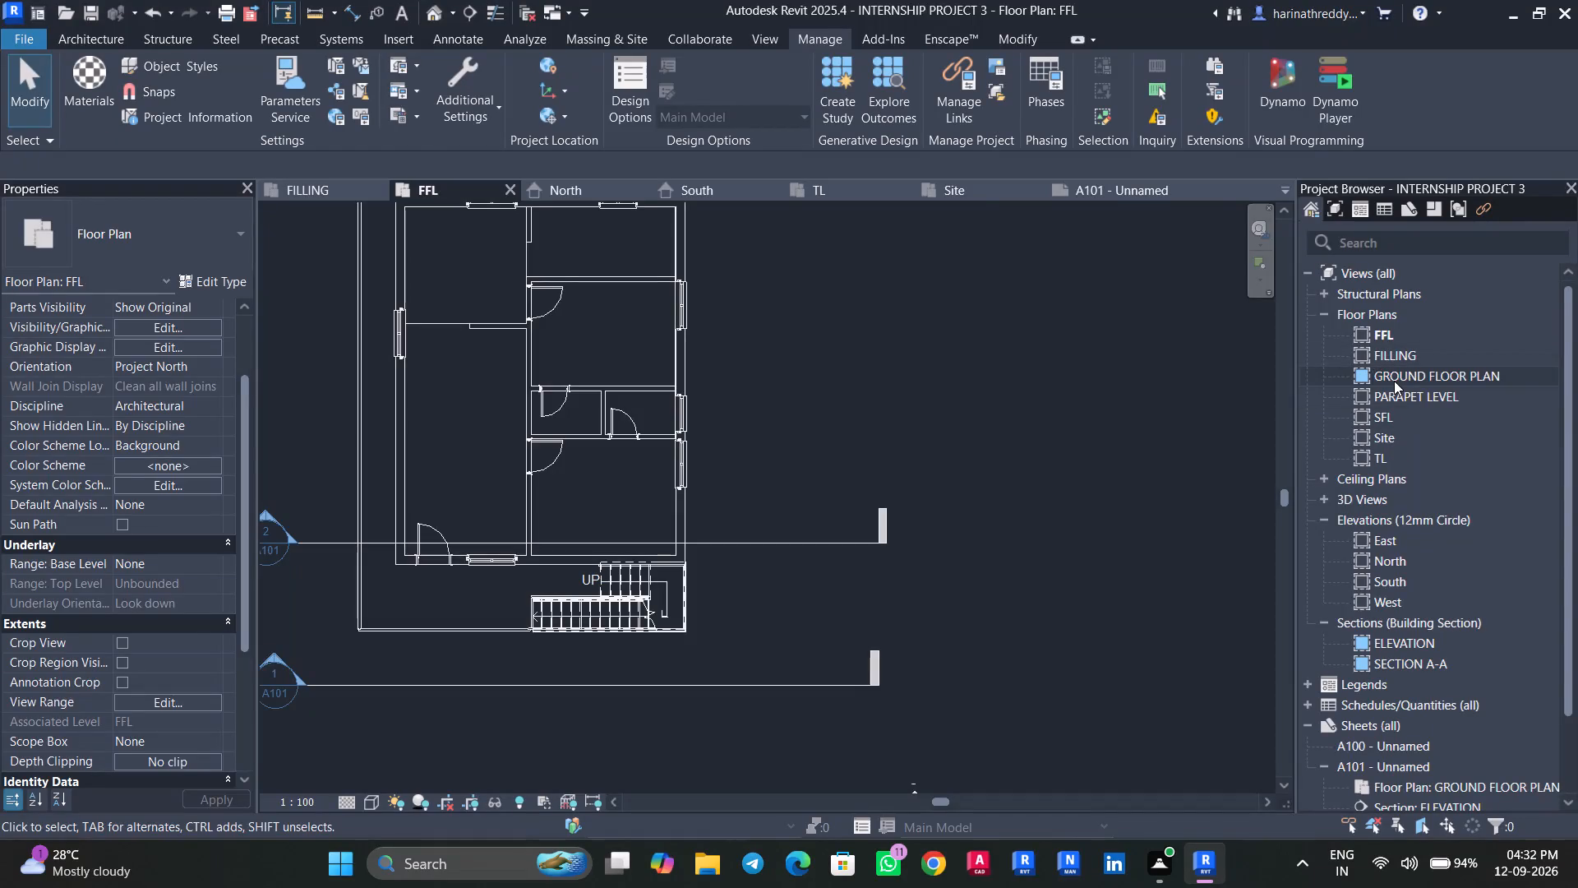
Open the GROUND FLOOR PLAN view and hide its Elevations annotation category through the Visibility/Graphic Overrides.
{"action": "double_click", "coordinate": [1394, 380]}
{"action": "scroll", "coordinate": [1072, 686], "scroll_direction": "down", "scroll_amount": 4}
{"action": "middle_click_drag", "start_coordinate": [1074, 685], "coordinate": [917, 661]}
{"action": "type", "text": "VV"}
{"action": "left_click", "coordinate": [666, 118]}
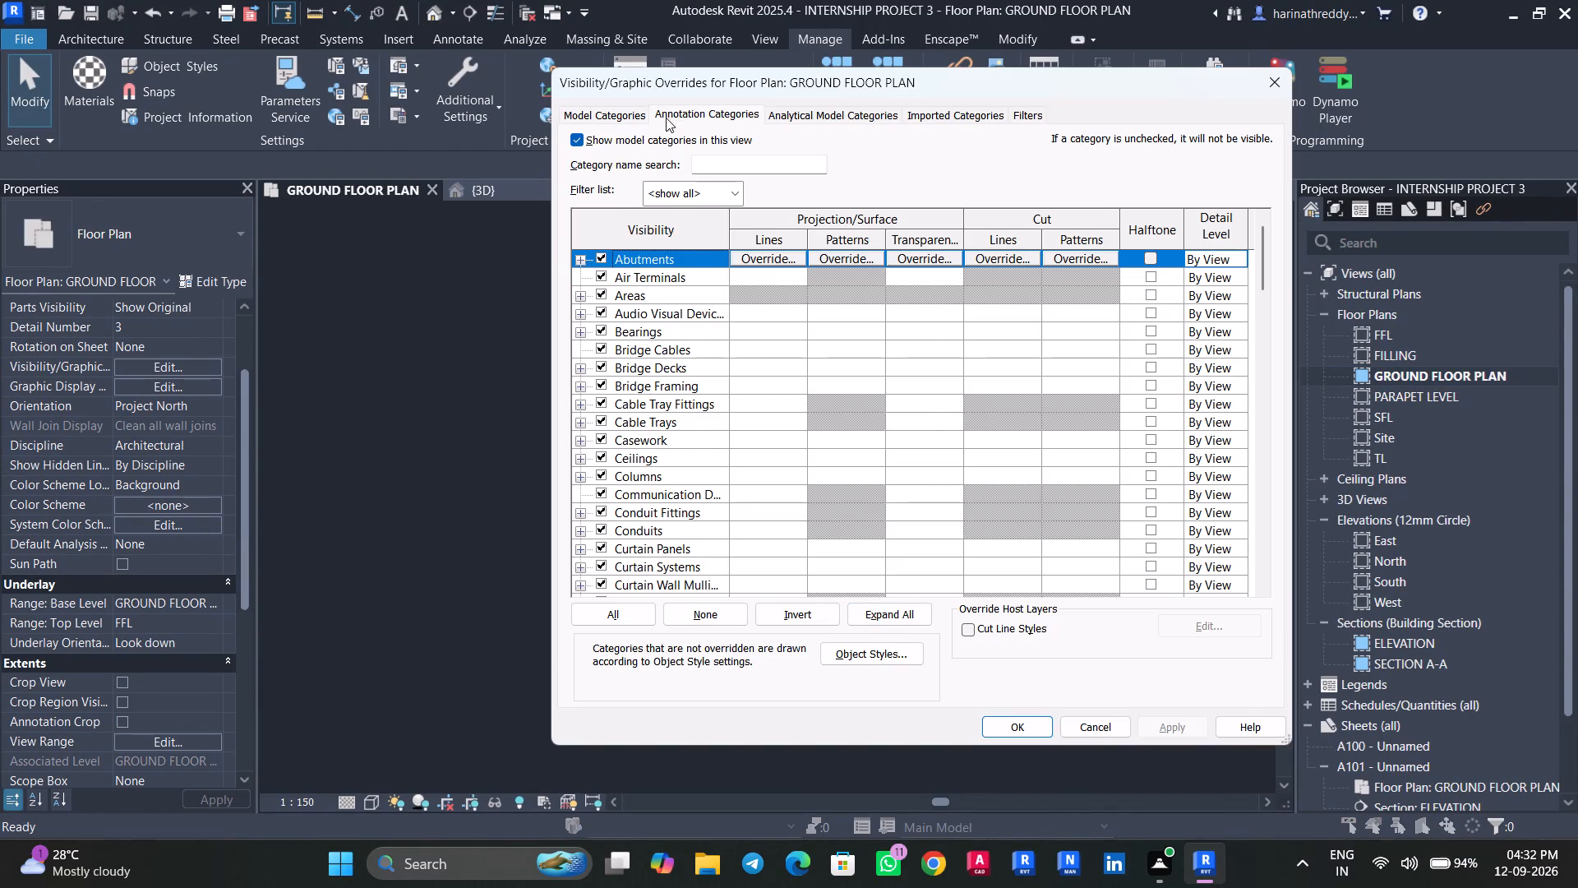
{"action": "left_click", "coordinate": [607, 377]}
{"action": "key", "text": "e"}
{"action": "scroll", "coordinate": [671, 520], "scroll_direction": "down", "scroll_amount": 3}
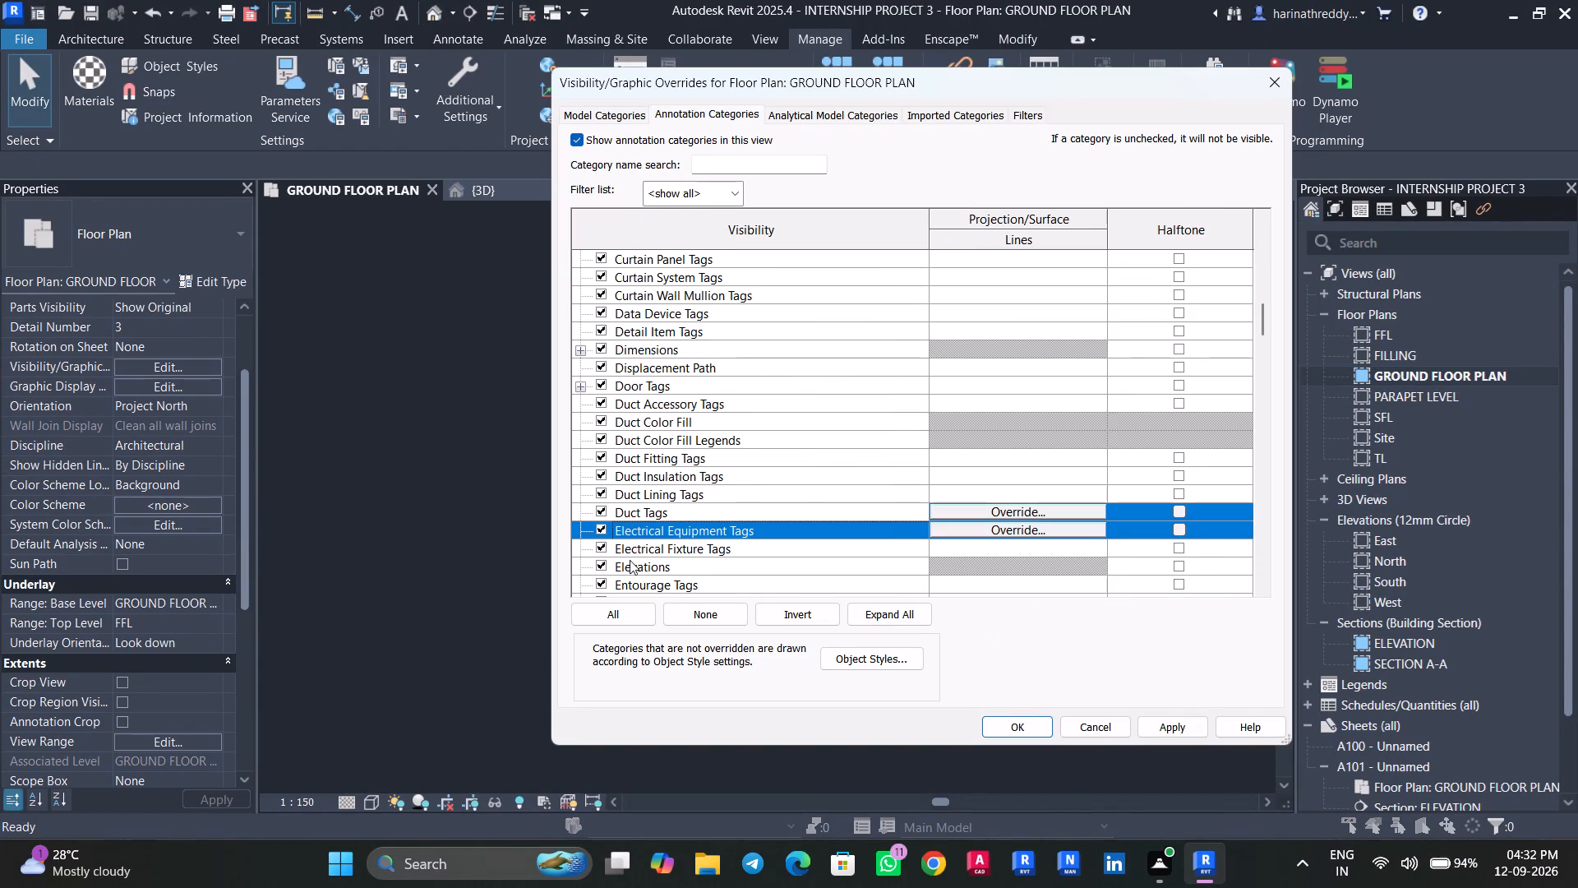
{"action": "left_click", "coordinate": [597, 549]}
{"action": "left_click", "coordinate": [1157, 724]}
{"action": "left_click", "coordinate": [990, 730]}
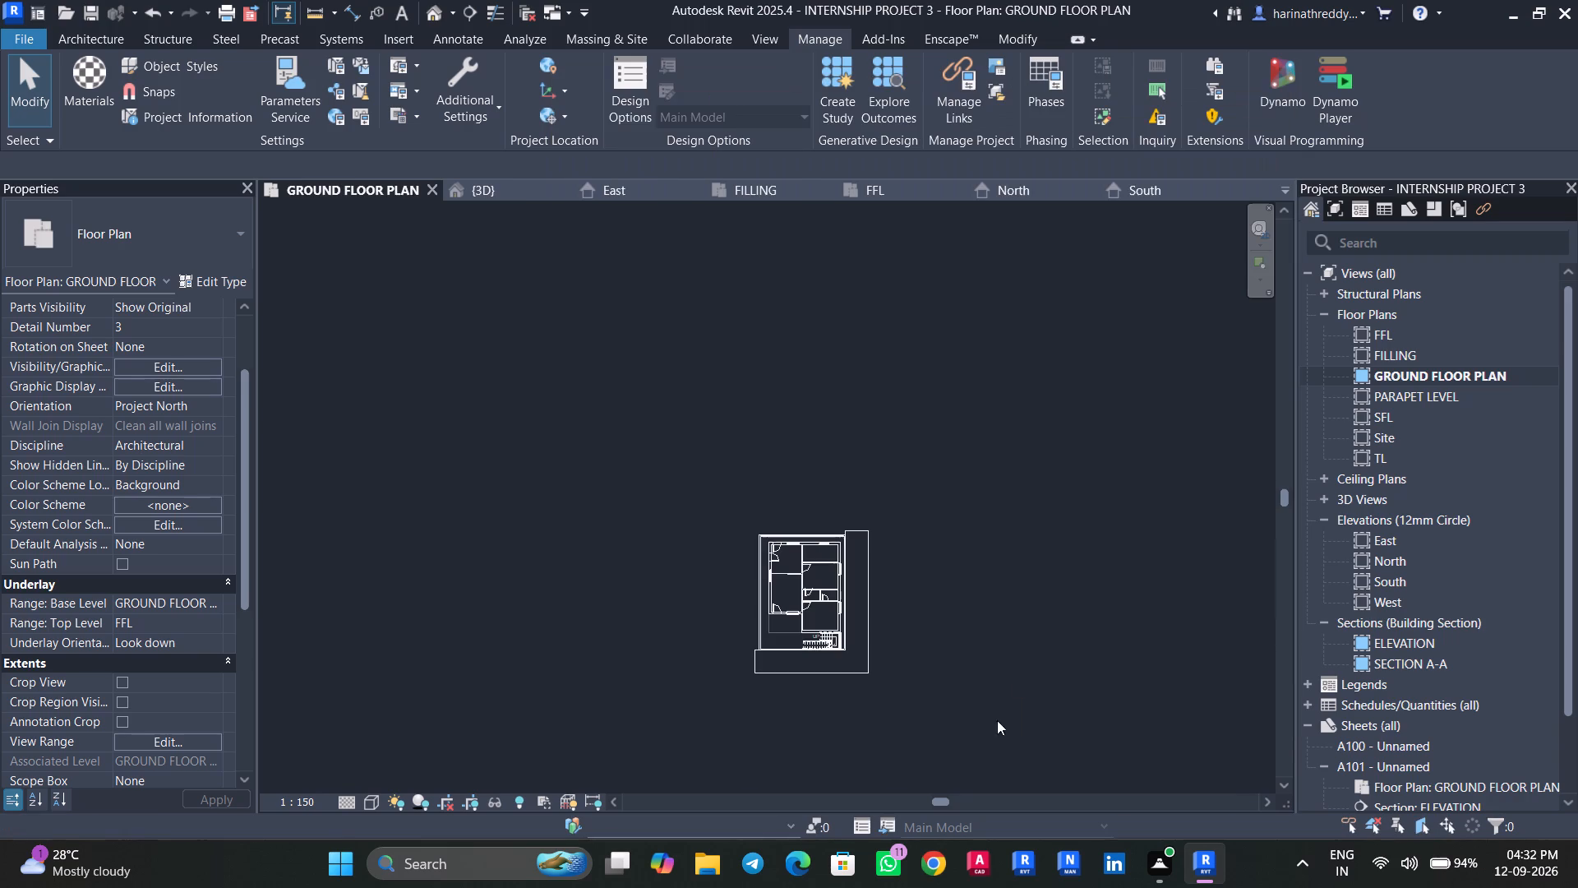
{"action": "key", "text": "Escape"}
{"action": "key", "text": "Escape"}
Reopen sheet A101 and examine the GROUND FLOOR PLAN viewport and its title up close.
{"action": "double_click", "coordinate": [1376, 728]}
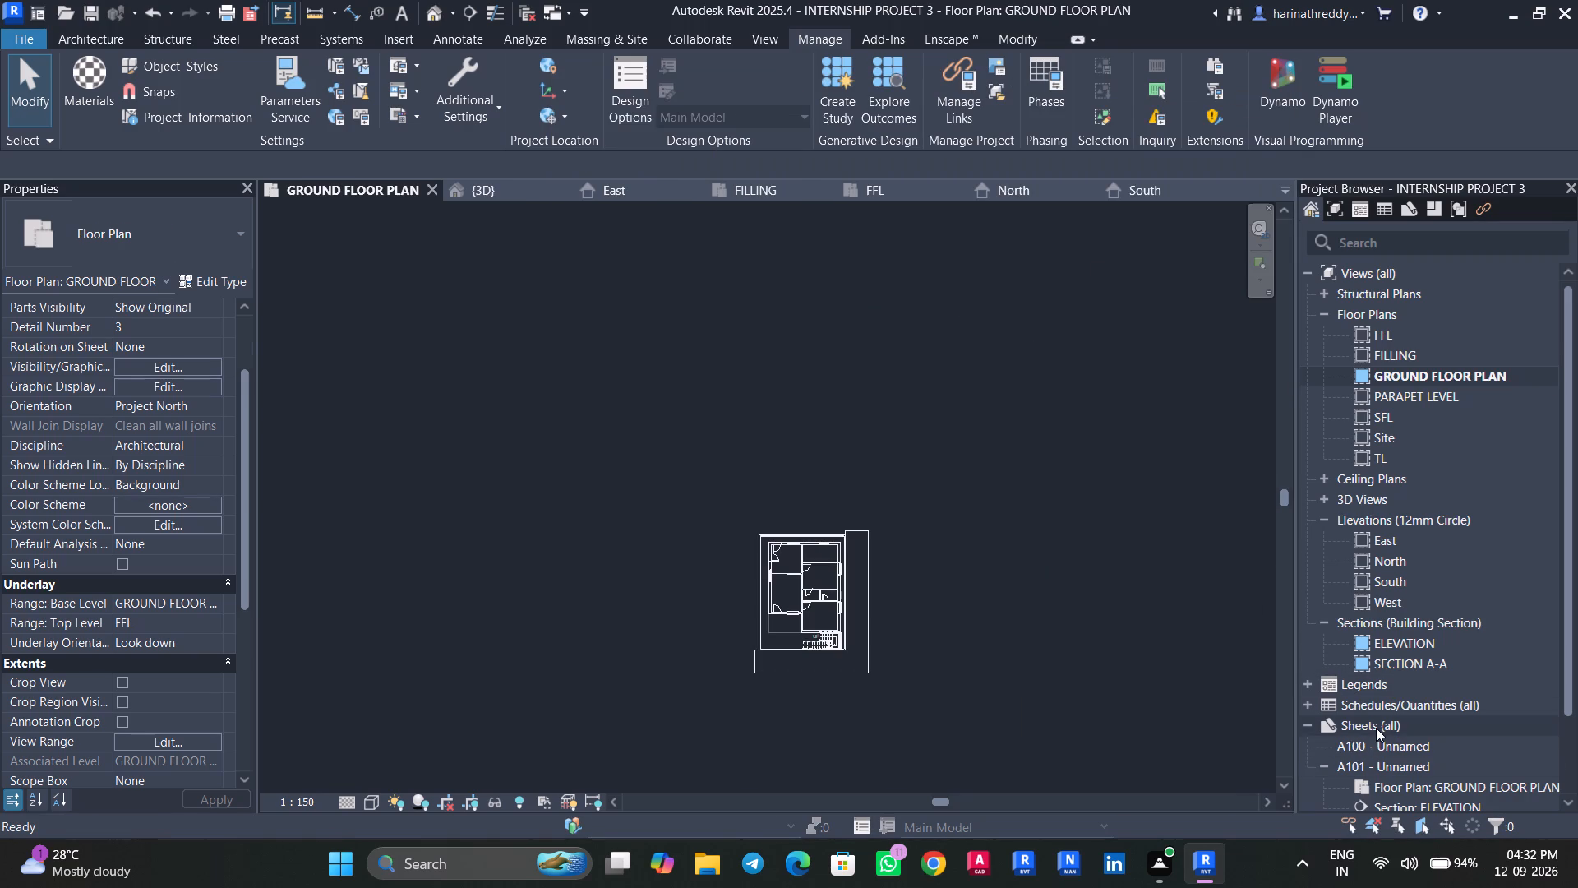
{"action": "left_click", "coordinate": [1376, 728]}
{"action": "left_click", "coordinate": [1306, 728]}
{"action": "scroll", "coordinate": [1388, 760], "scroll_direction": "down", "scroll_amount": 2}
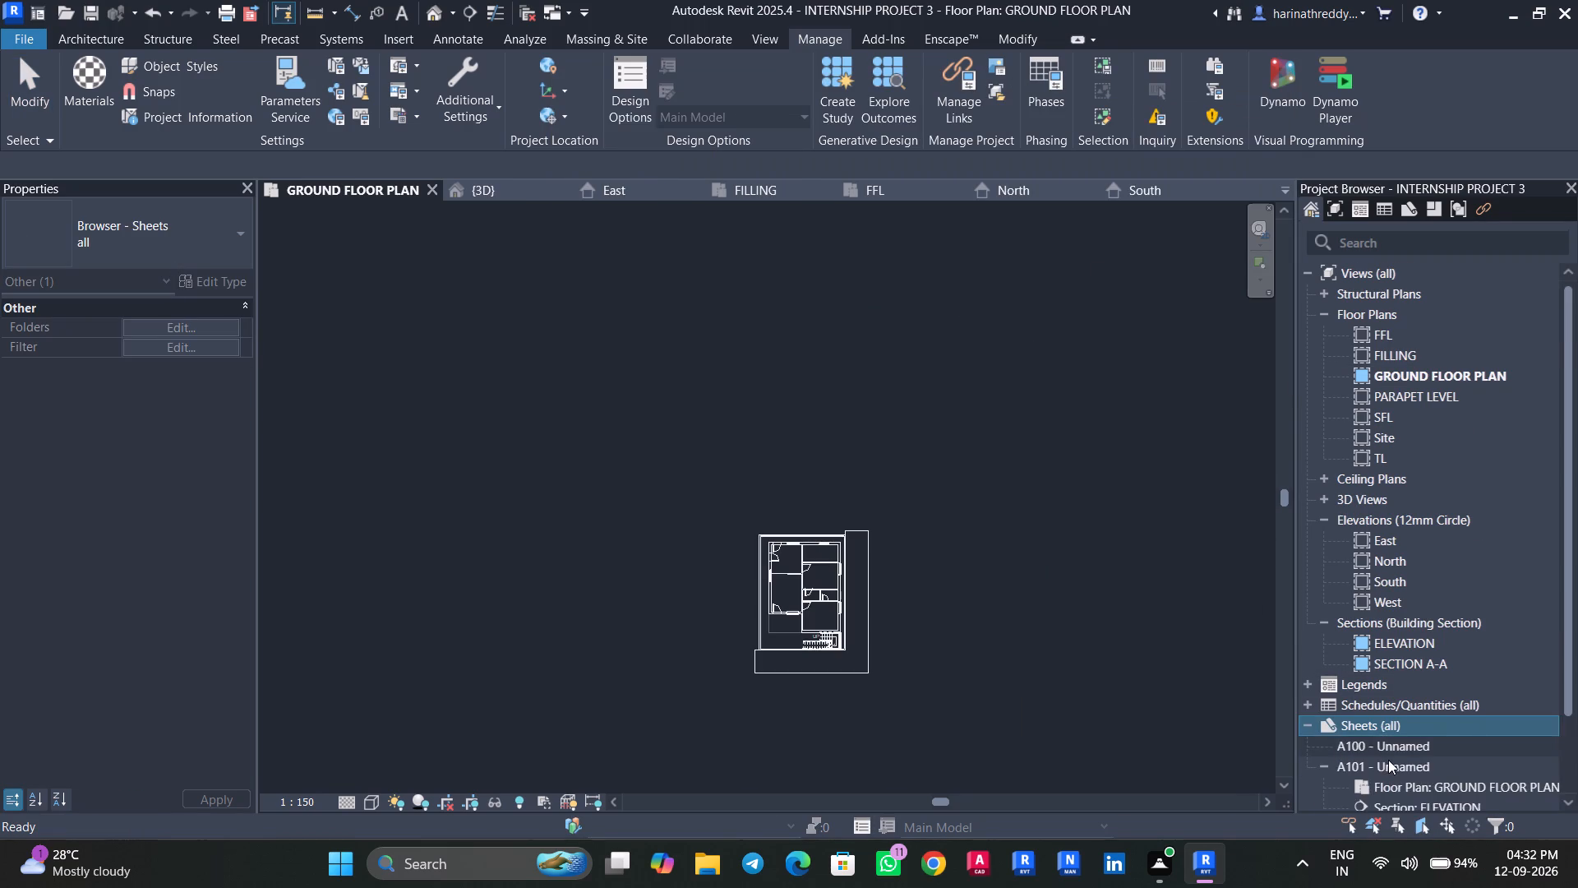
{"action": "double_click", "coordinate": [1398, 684]}
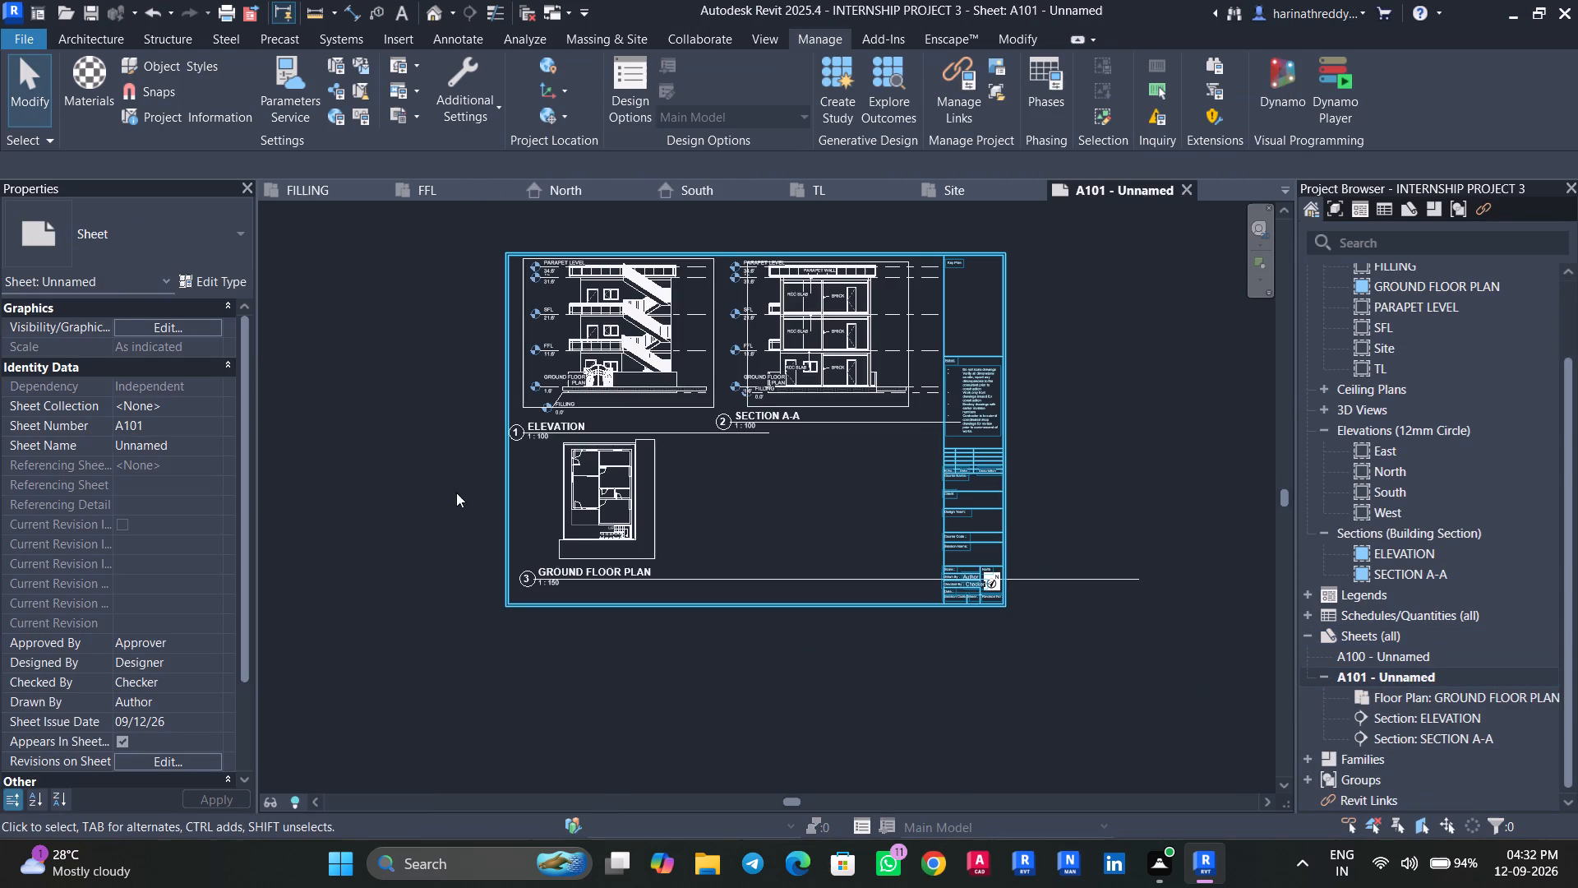
{"action": "left_click", "coordinate": [628, 519]}
{"action": "scroll", "coordinate": [628, 519], "scroll_direction": "up", "scroll_amount": 6}
{"action": "key", "text": "Escape"}
{"action": "key", "text": "Escape"}
{"action": "scroll", "coordinate": [612, 597], "scroll_direction": "up", "scroll_amount": 2}
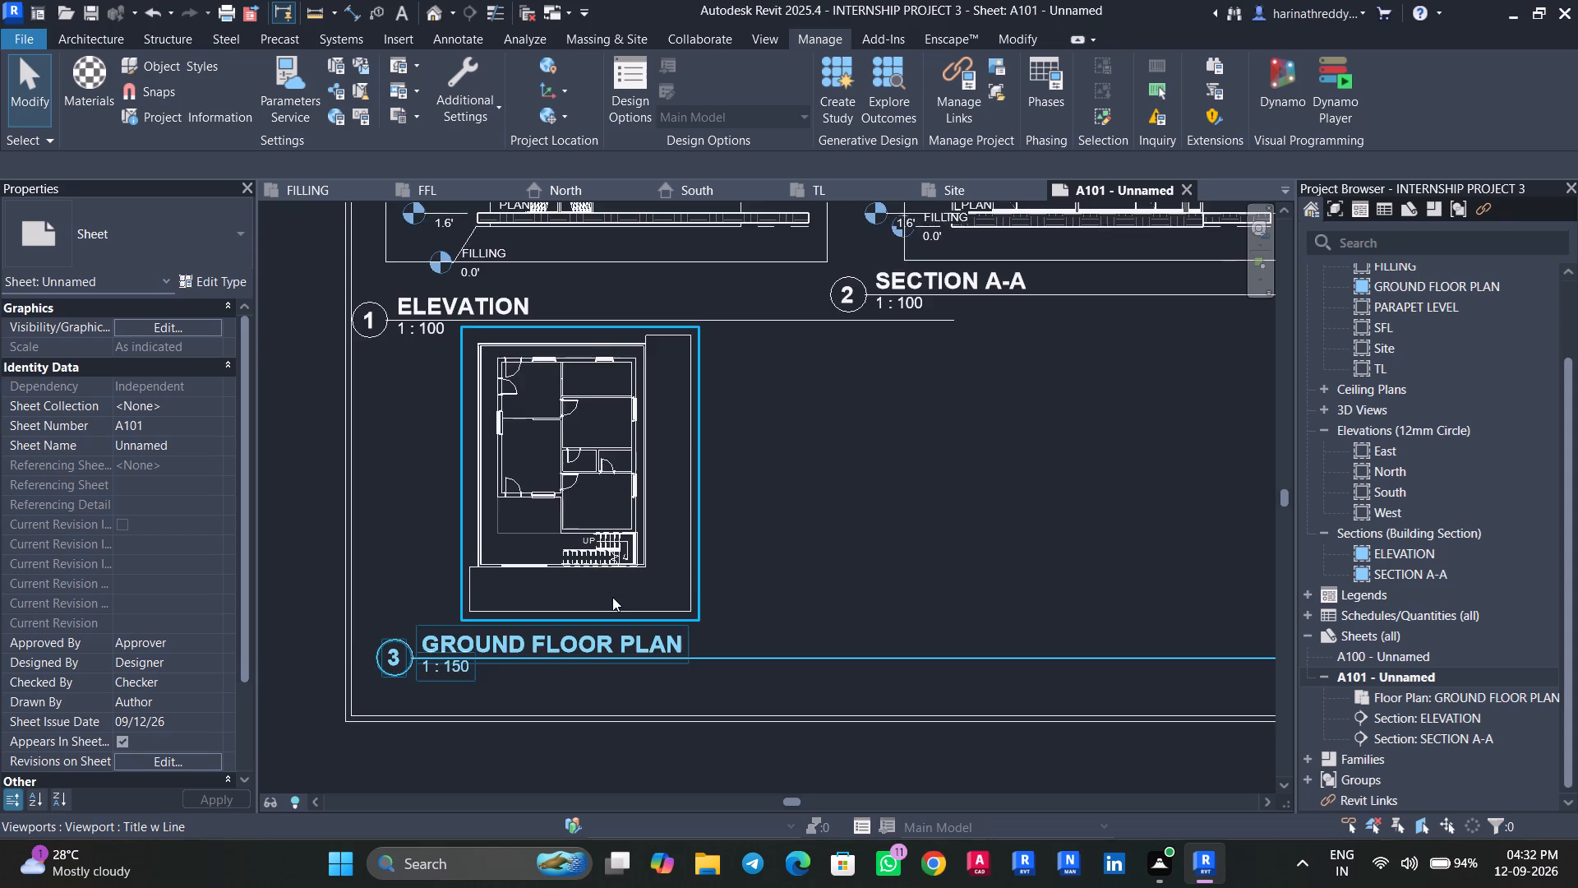
{"action": "middle_click_drag", "start_coordinate": [821, 543], "coordinate": [847, 691]}
{"action": "scroll", "coordinate": [520, 503], "scroll_direction": "up", "scroll_amount": 2}
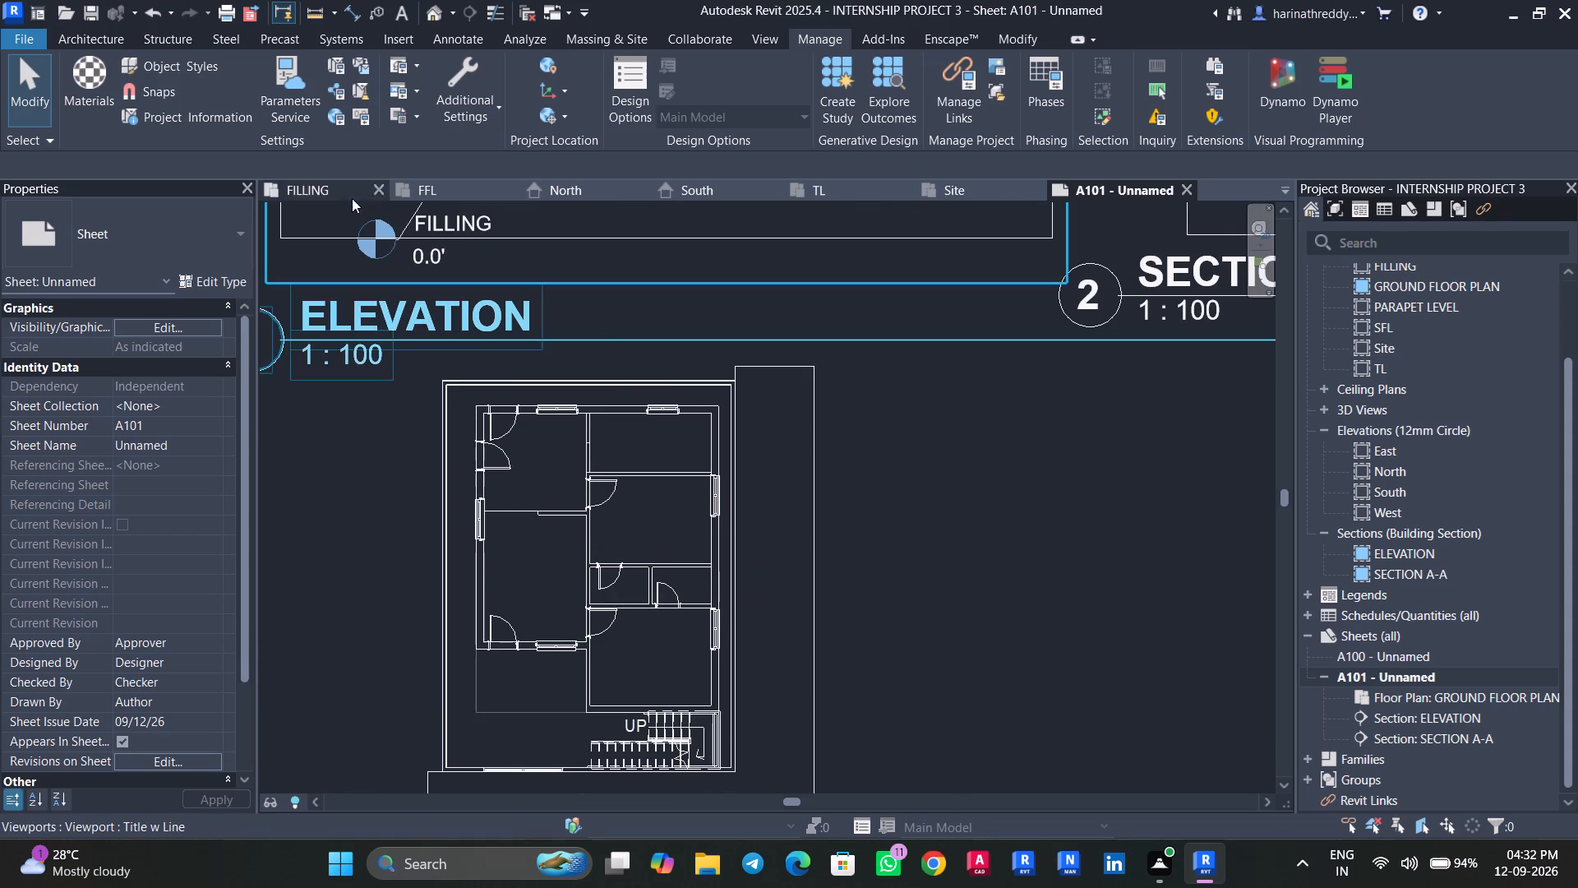
Examine the ground floor room labels on the reference drawing in the FILLING view.
{"action": "left_click", "coordinate": [311, 200]}
{"action": "scroll", "coordinate": [476, 563], "scroll_direction": "up", "scroll_amount": 4}
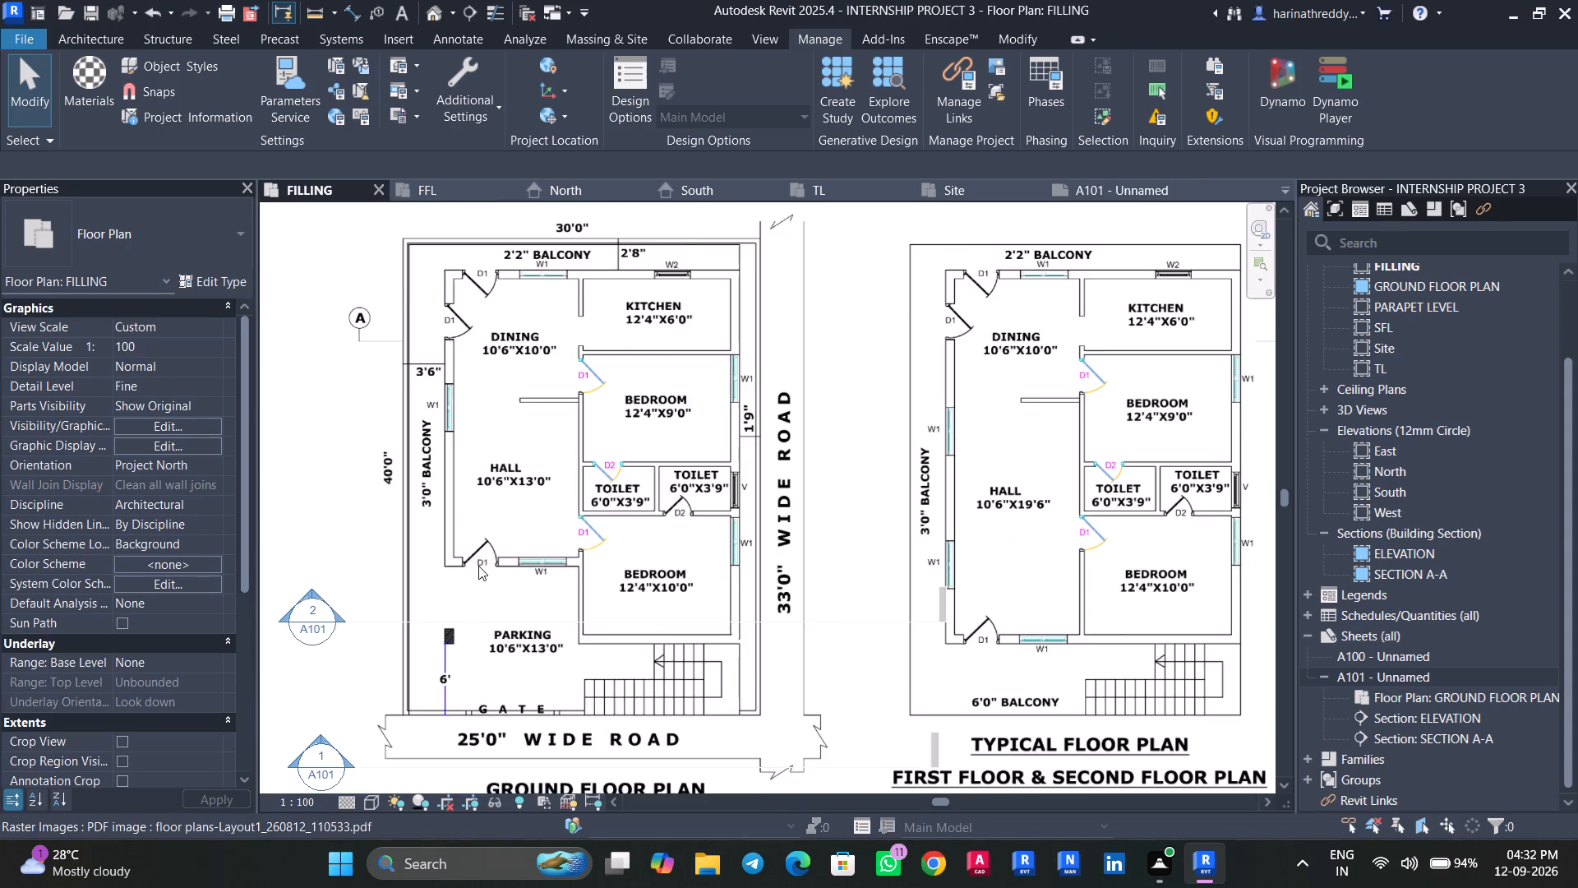
{"action": "scroll", "coordinate": [478, 566], "scroll_direction": "up", "scroll_amount": 1}
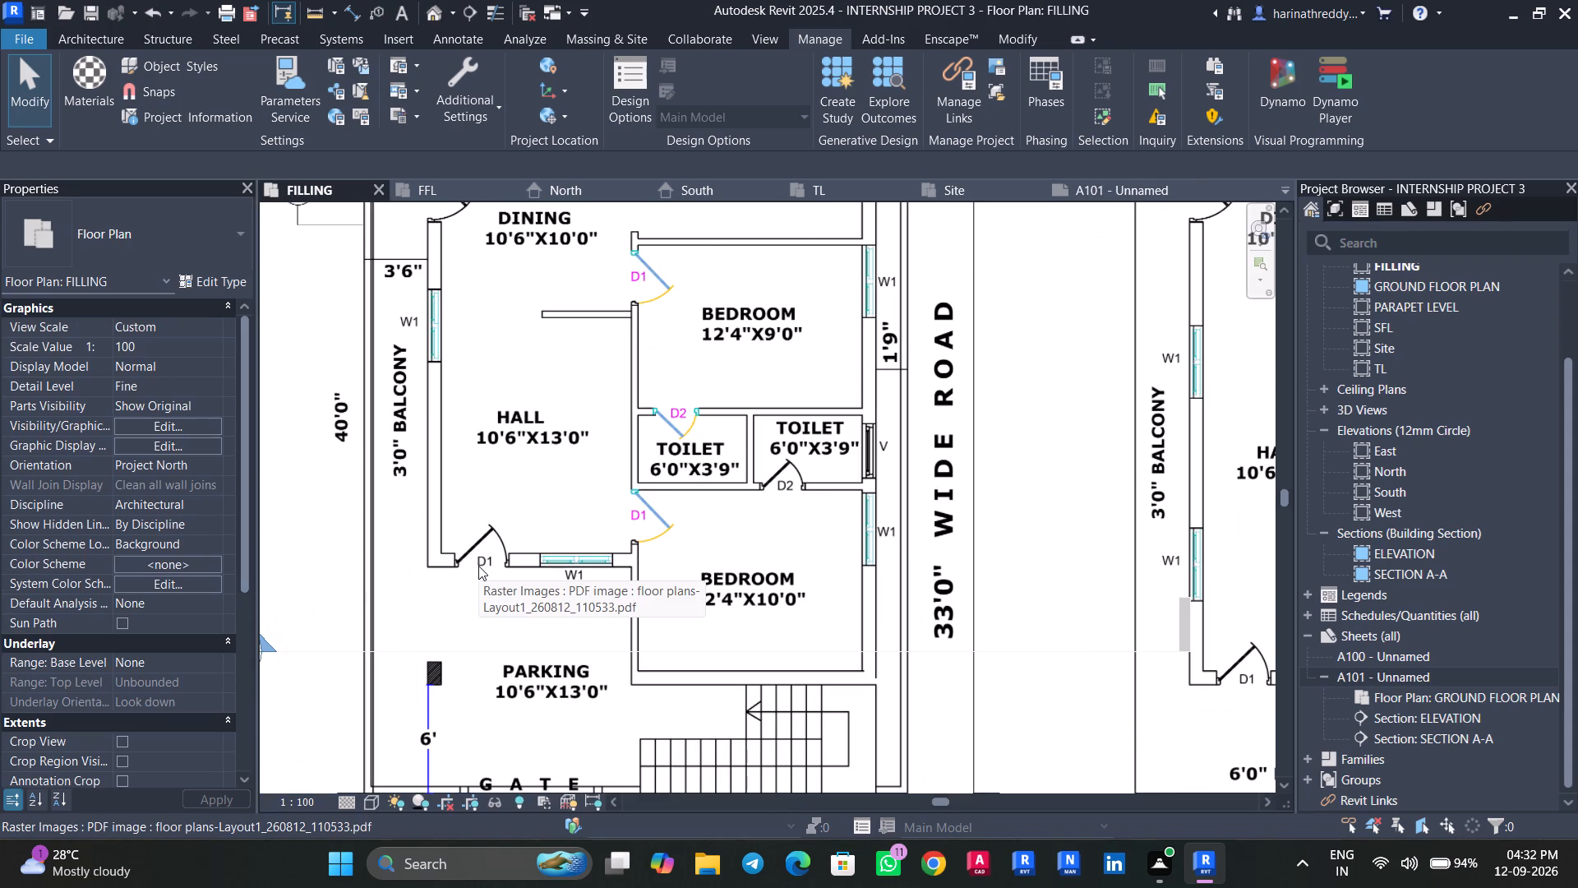
{"action": "scroll", "coordinate": [489, 562], "scroll_direction": "down", "scroll_amount": 3}
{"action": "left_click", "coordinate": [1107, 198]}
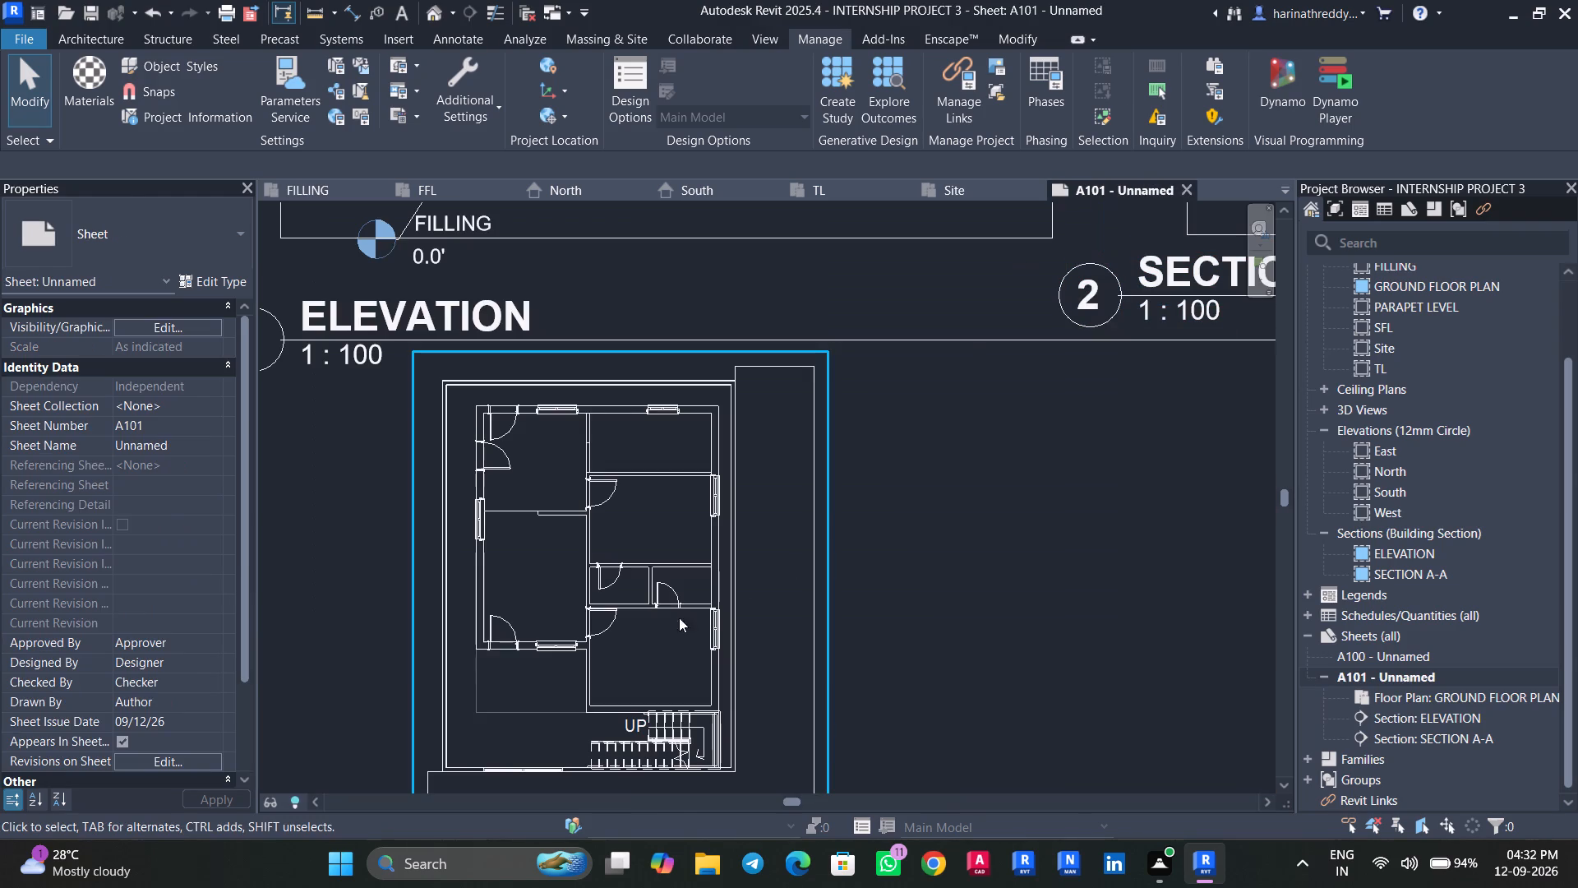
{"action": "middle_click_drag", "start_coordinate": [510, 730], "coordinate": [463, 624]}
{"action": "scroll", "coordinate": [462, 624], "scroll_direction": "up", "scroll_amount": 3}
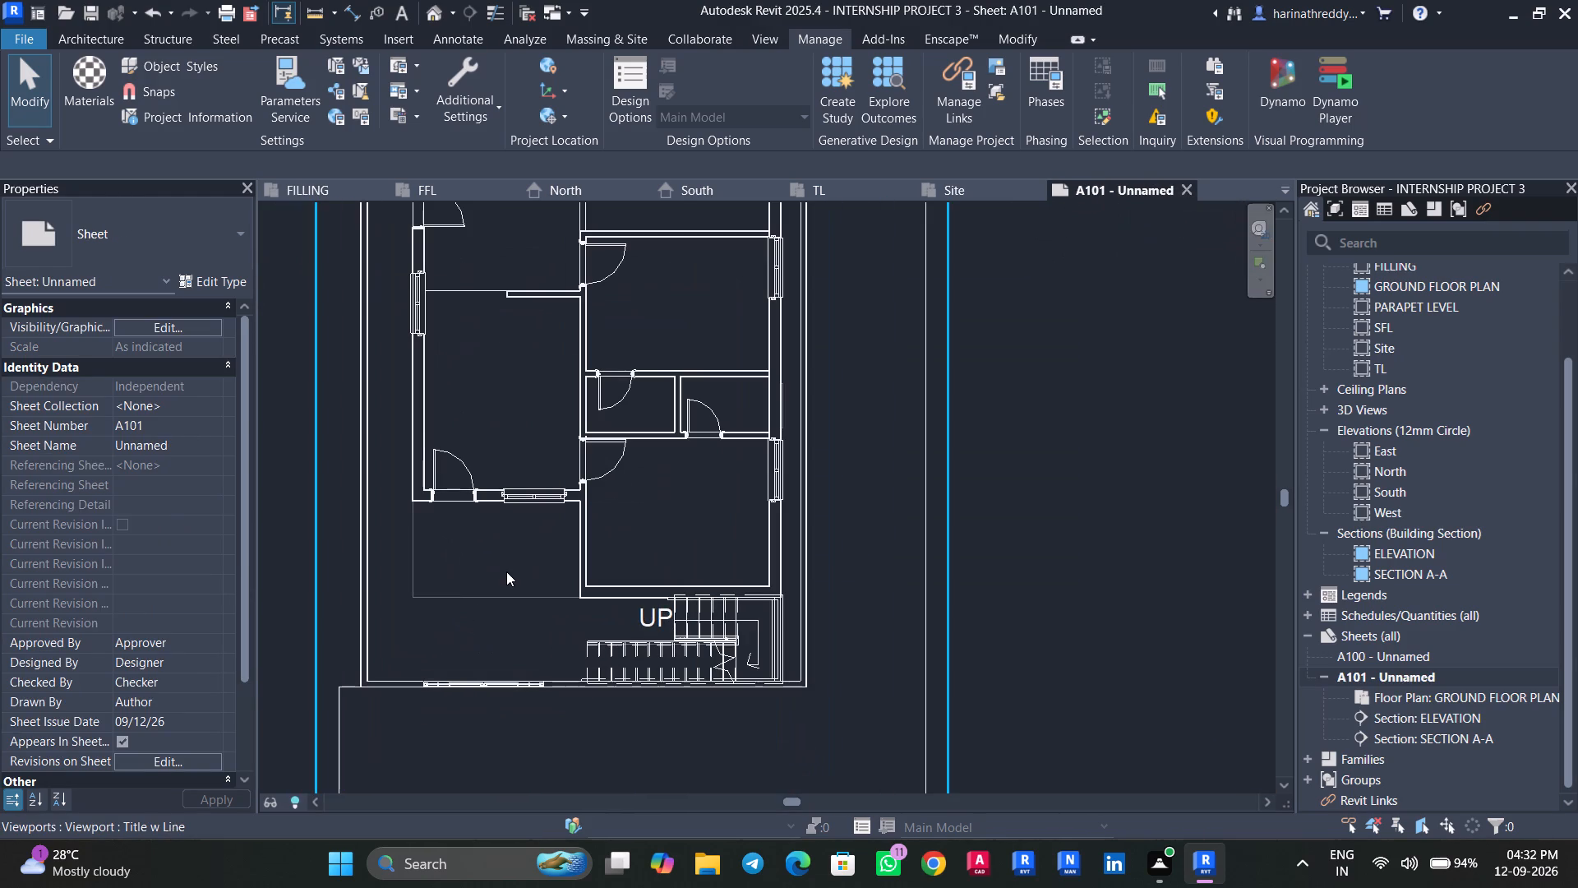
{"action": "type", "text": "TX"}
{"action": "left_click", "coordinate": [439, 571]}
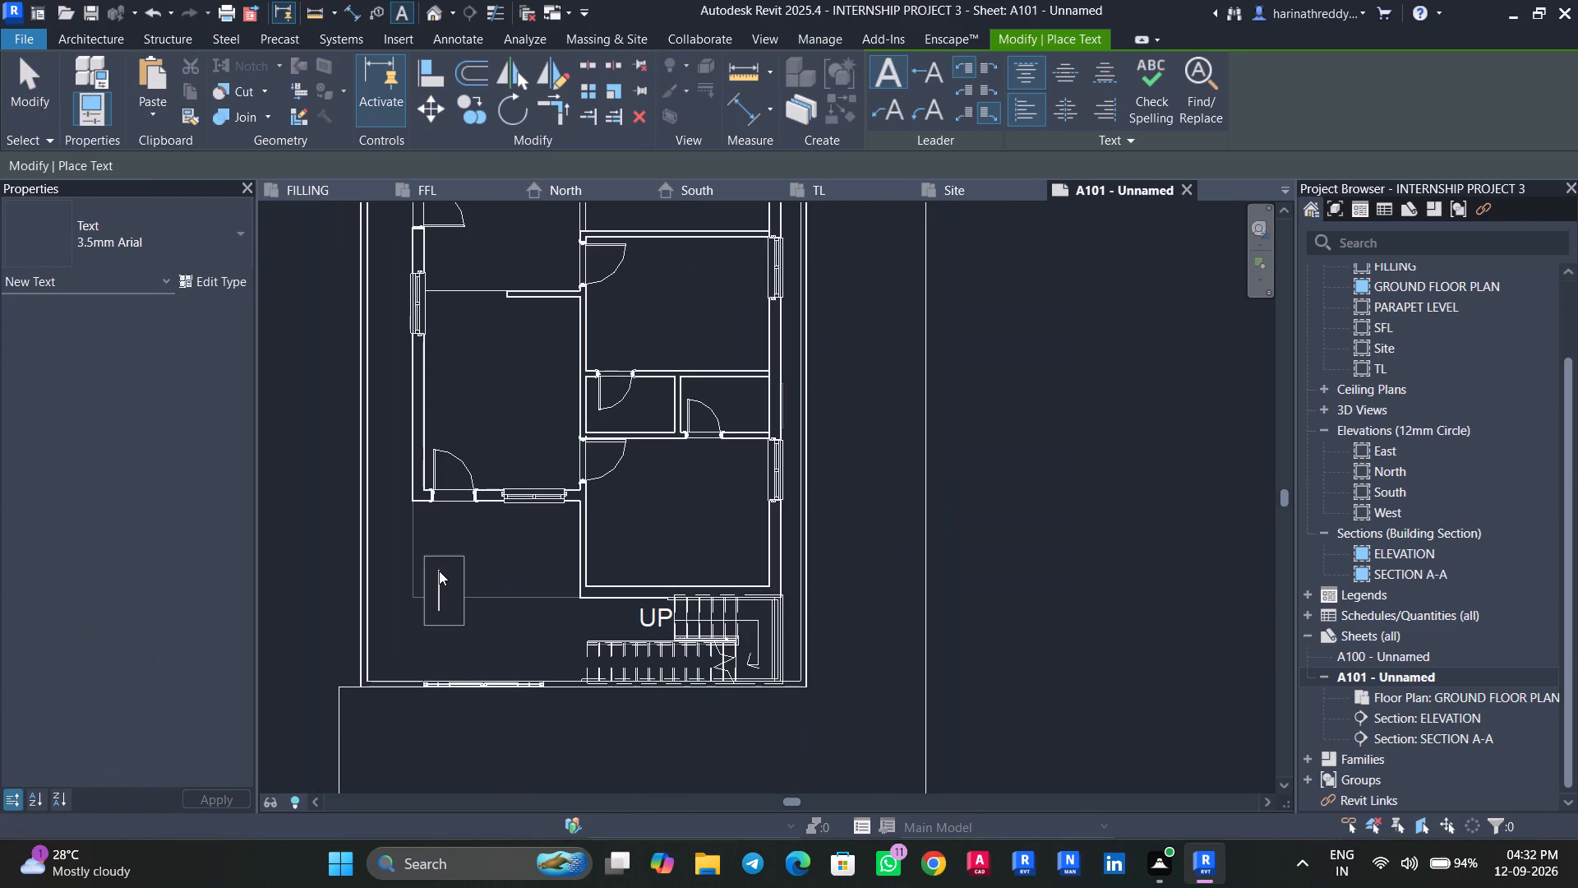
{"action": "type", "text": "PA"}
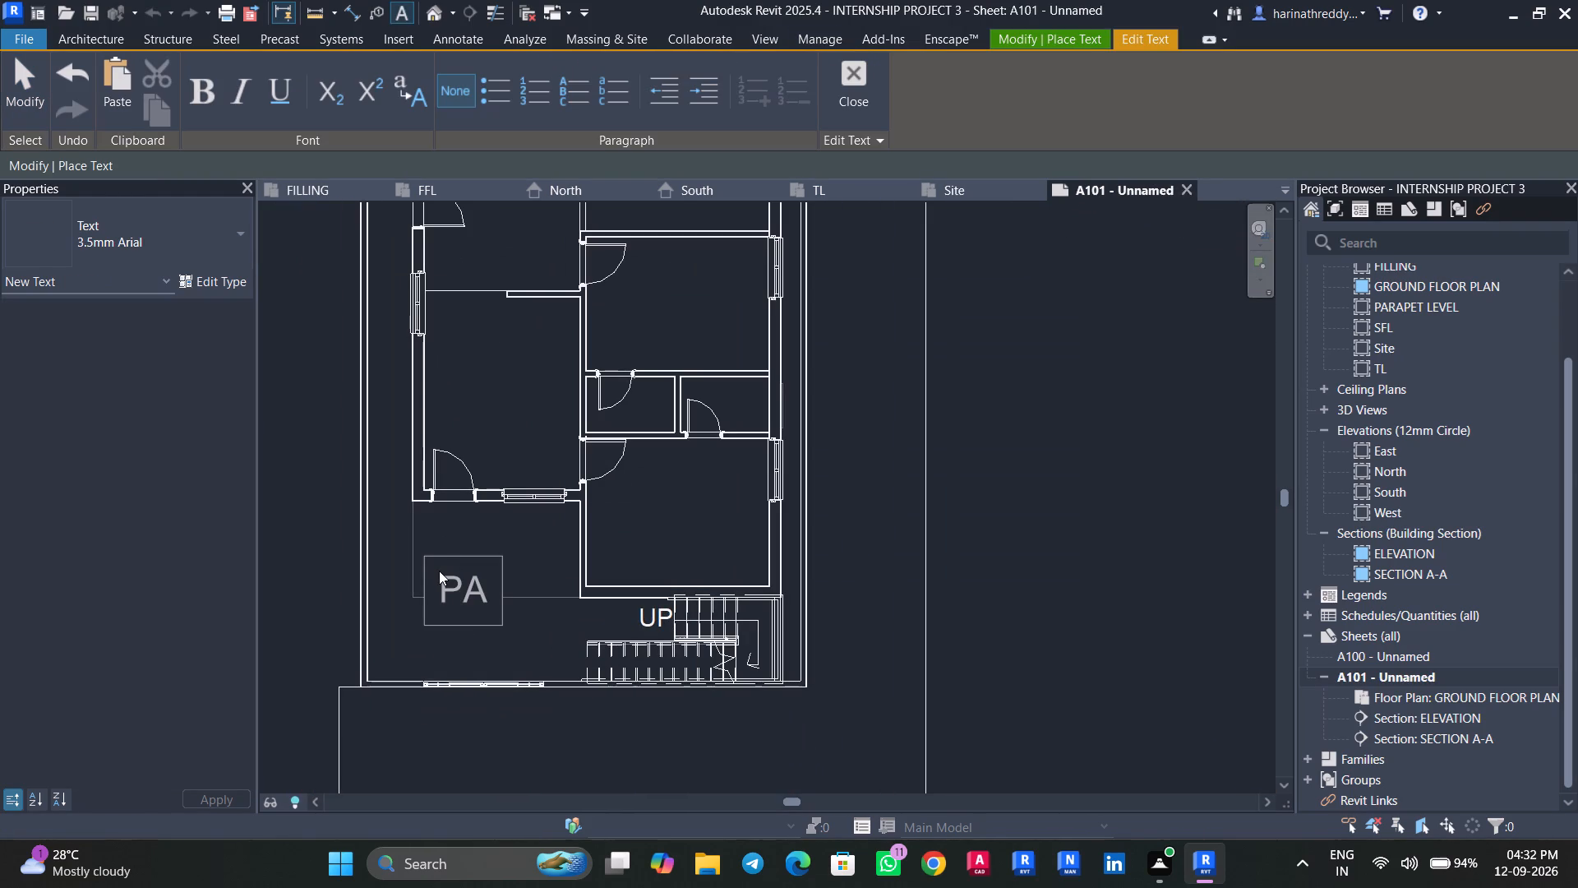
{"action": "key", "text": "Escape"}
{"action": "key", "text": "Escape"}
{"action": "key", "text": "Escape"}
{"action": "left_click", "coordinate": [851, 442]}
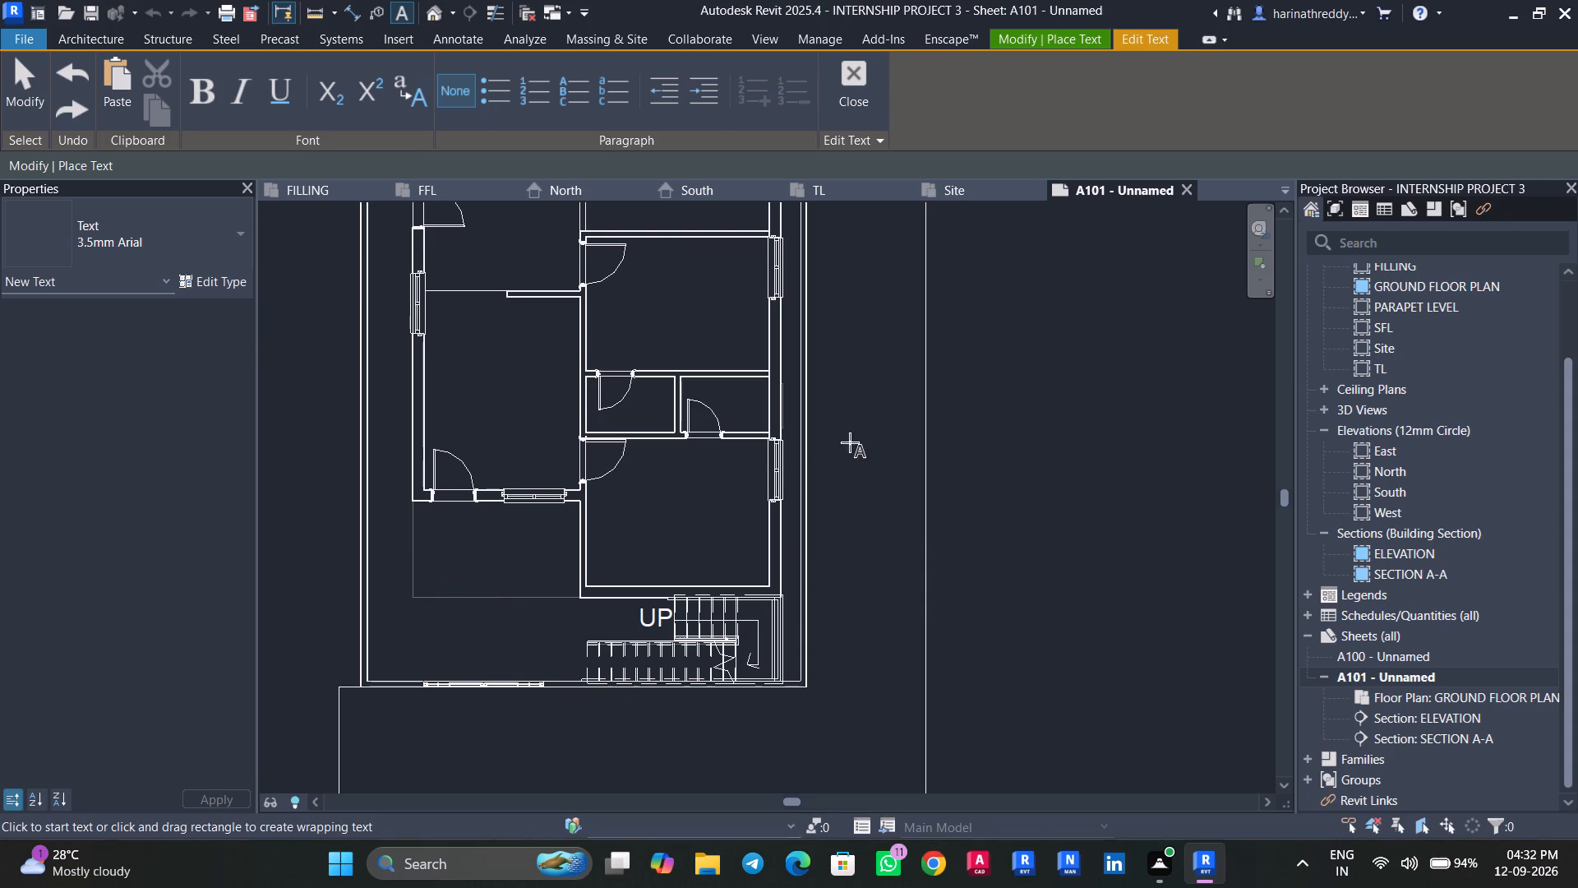
Open the GROUND FLOOR PLAN view and close the {3D}, East, FILLING, FFL, North, South, TL and Site views.
{"action": "double_click", "coordinate": [1375, 291]}
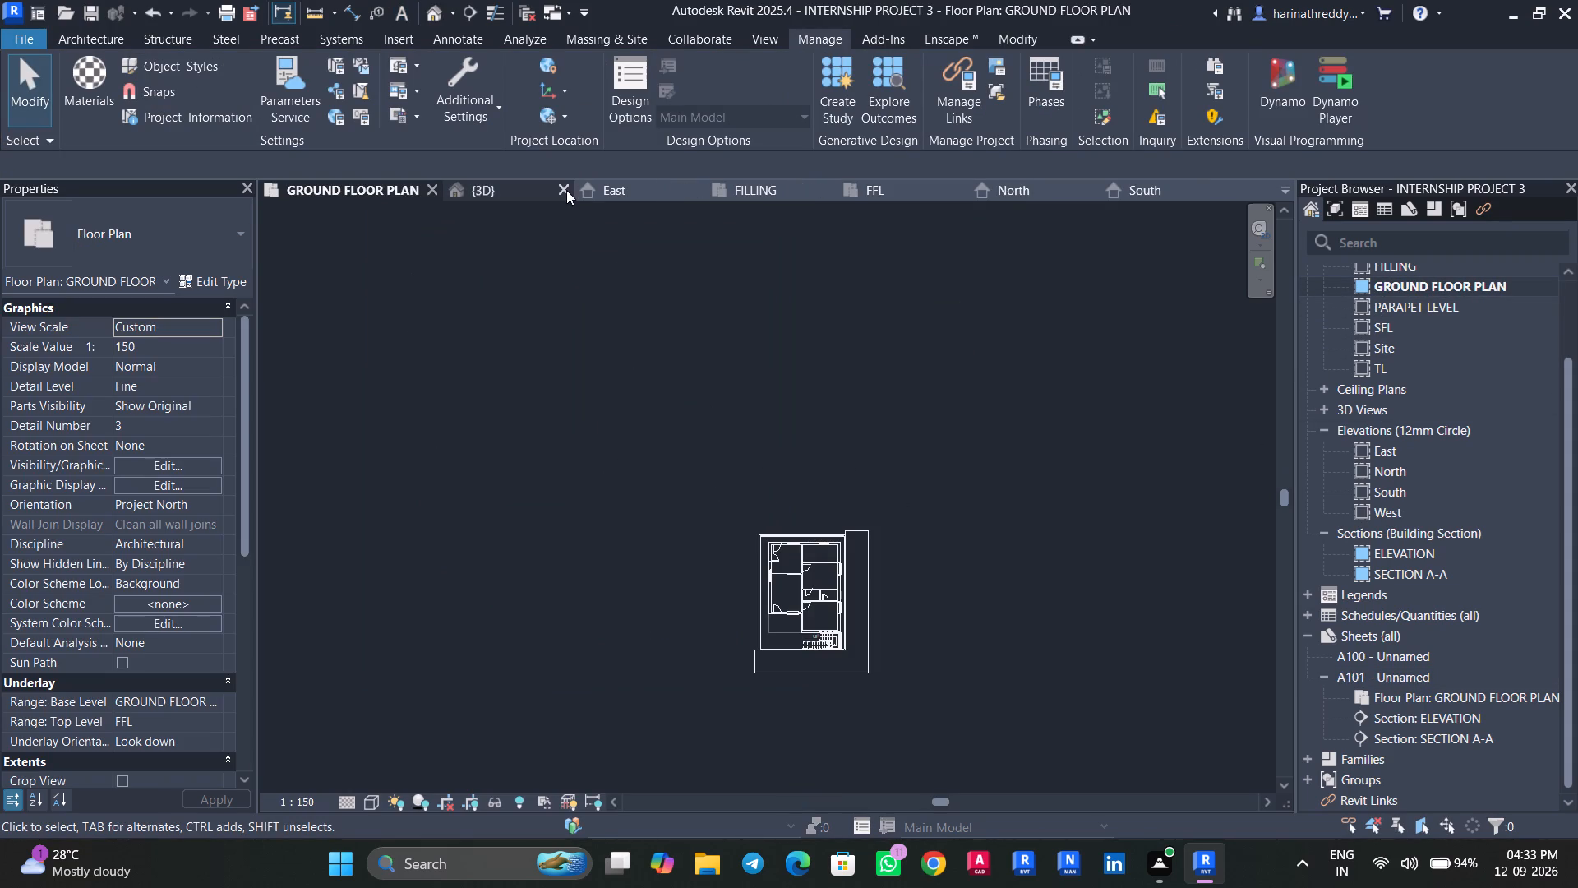
{"action": "left_click", "coordinate": [564, 185]}
{"action": "triple_click", "coordinate": [564, 185]}
{"action": "triple_click", "coordinate": [564, 184]}
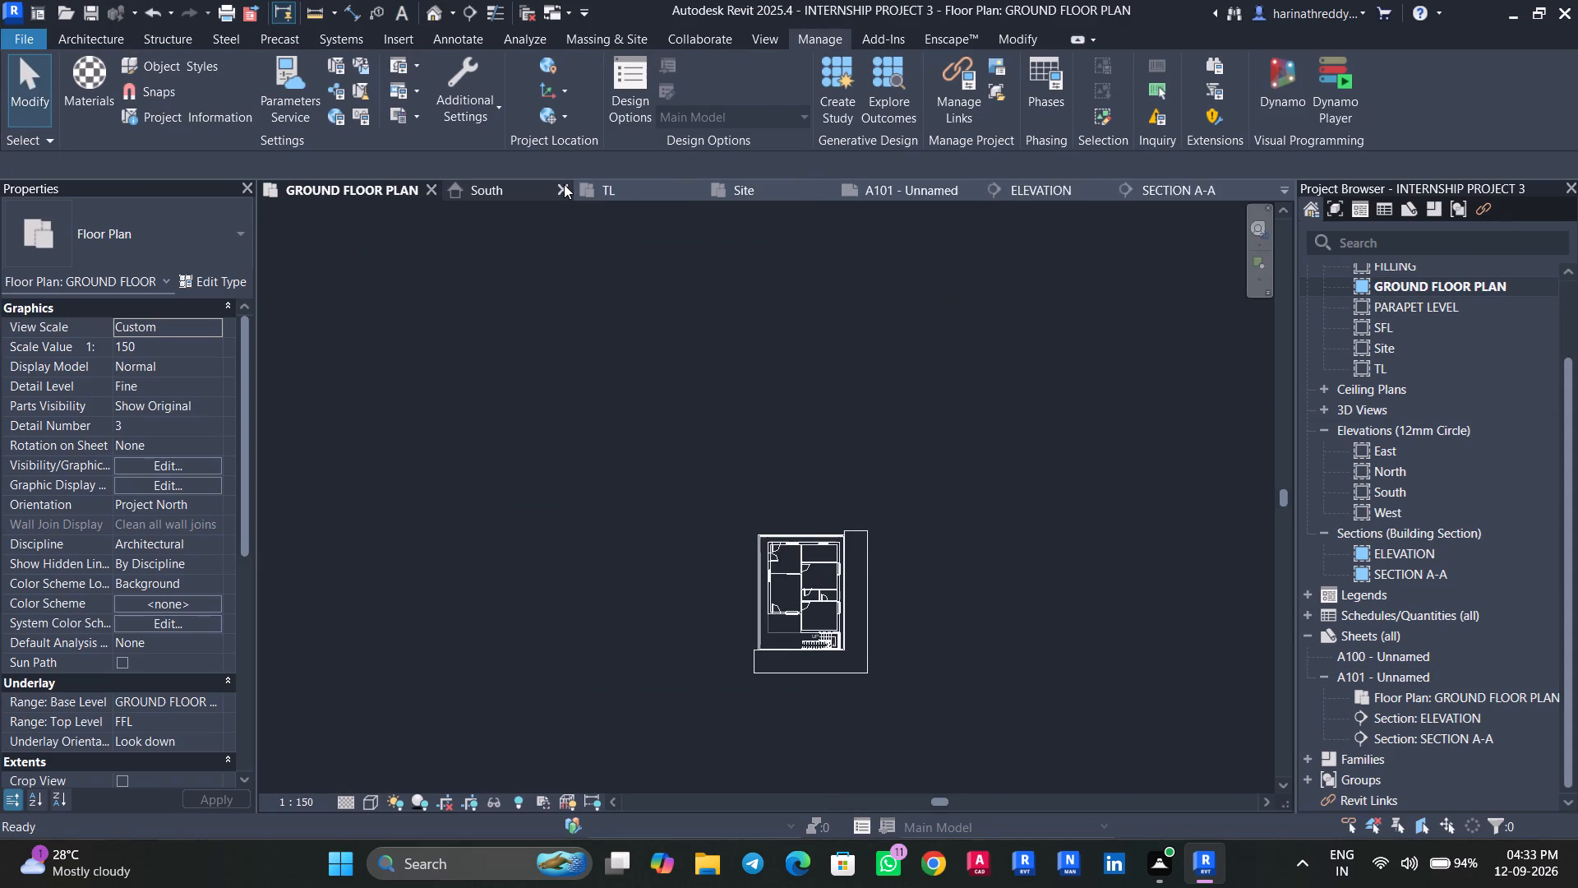
{"action": "left_click", "coordinate": [564, 185]}
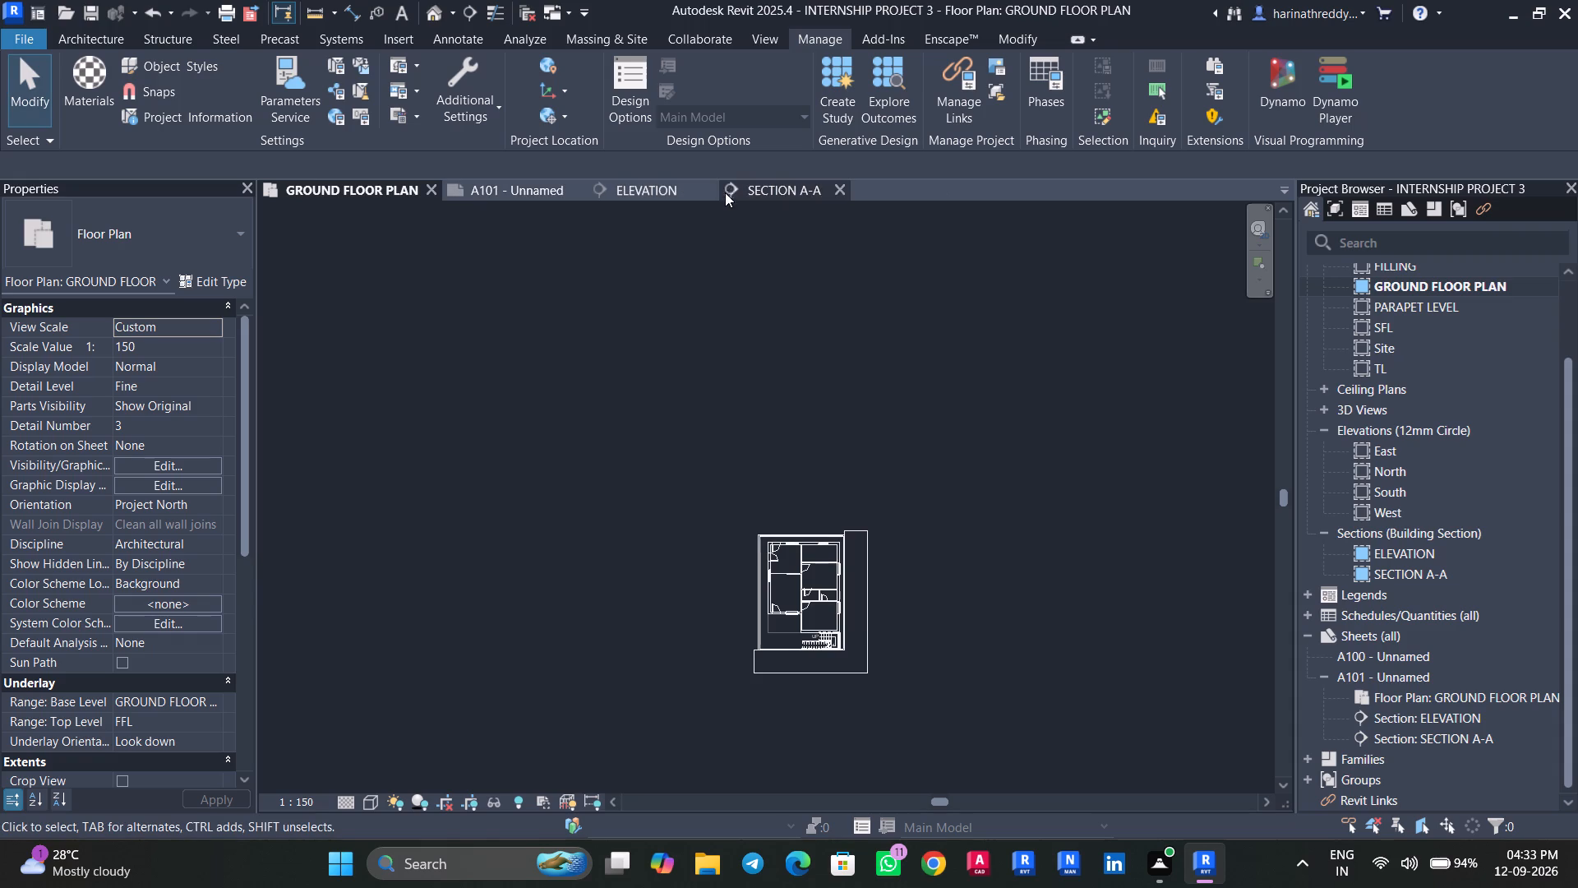
Open the FILLING floor plan and examine the room names and sizes on its GROUND FLOOR PLAN reference drawing.
{"action": "scroll", "coordinate": [842, 709], "scroll_direction": "up", "scroll_amount": 7}
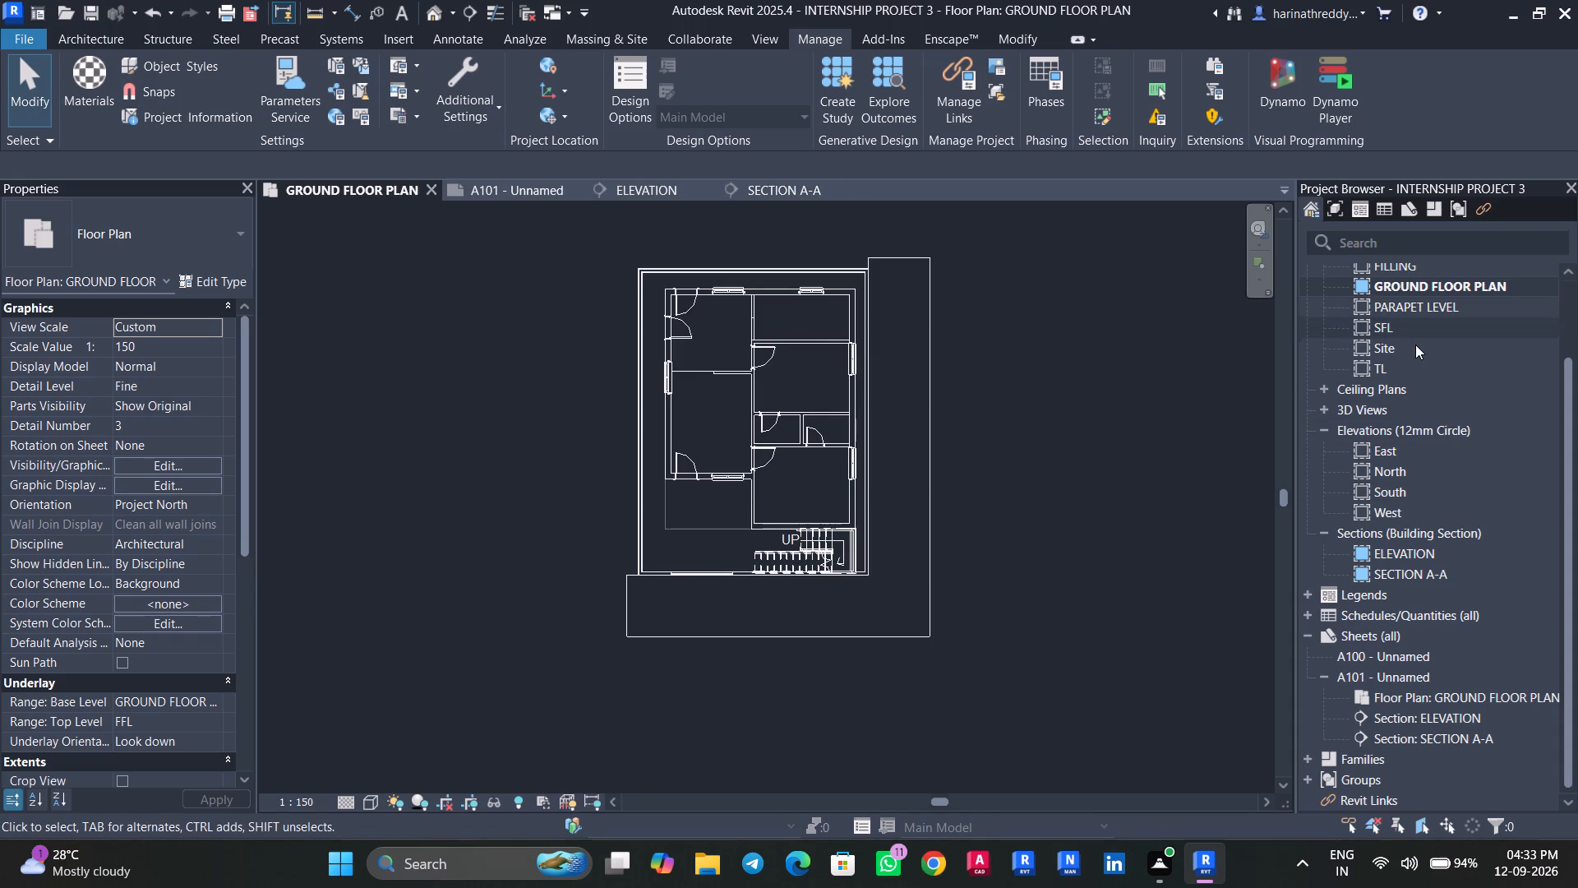
{"action": "scroll", "coordinate": [1415, 347], "scroll_direction": "up", "scroll_amount": 5}
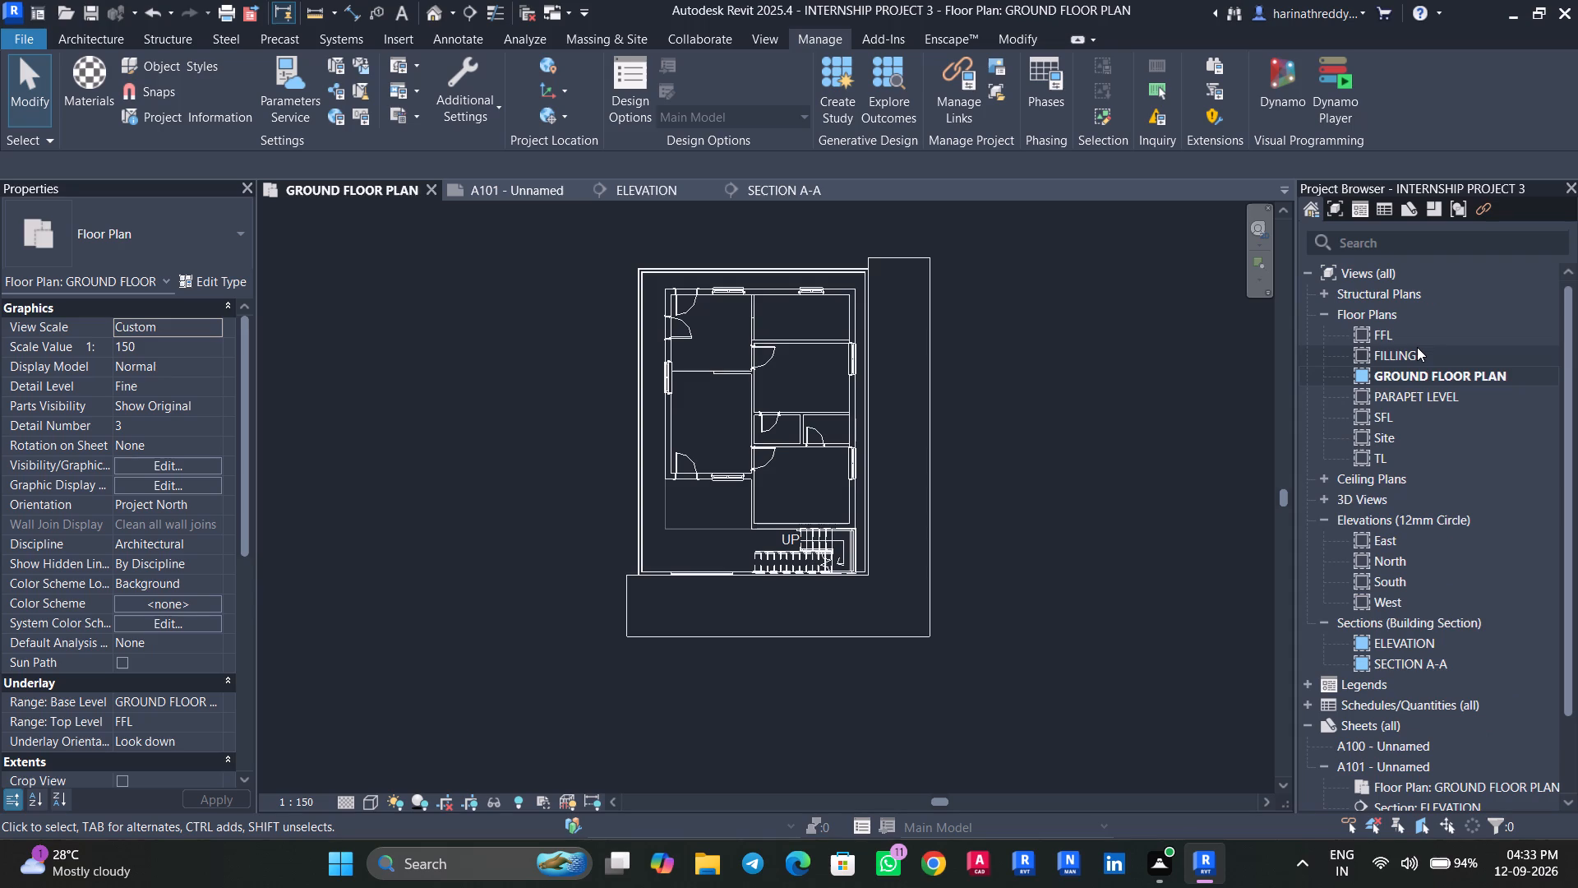
{"action": "double_click", "coordinate": [1423, 372]}
{"action": "scroll", "coordinate": [1425, 408], "scroll_direction": "up", "scroll_amount": 4}
{"action": "left_click", "coordinate": [1386, 342]}
{"action": "triple_click", "coordinate": [1396, 361]}
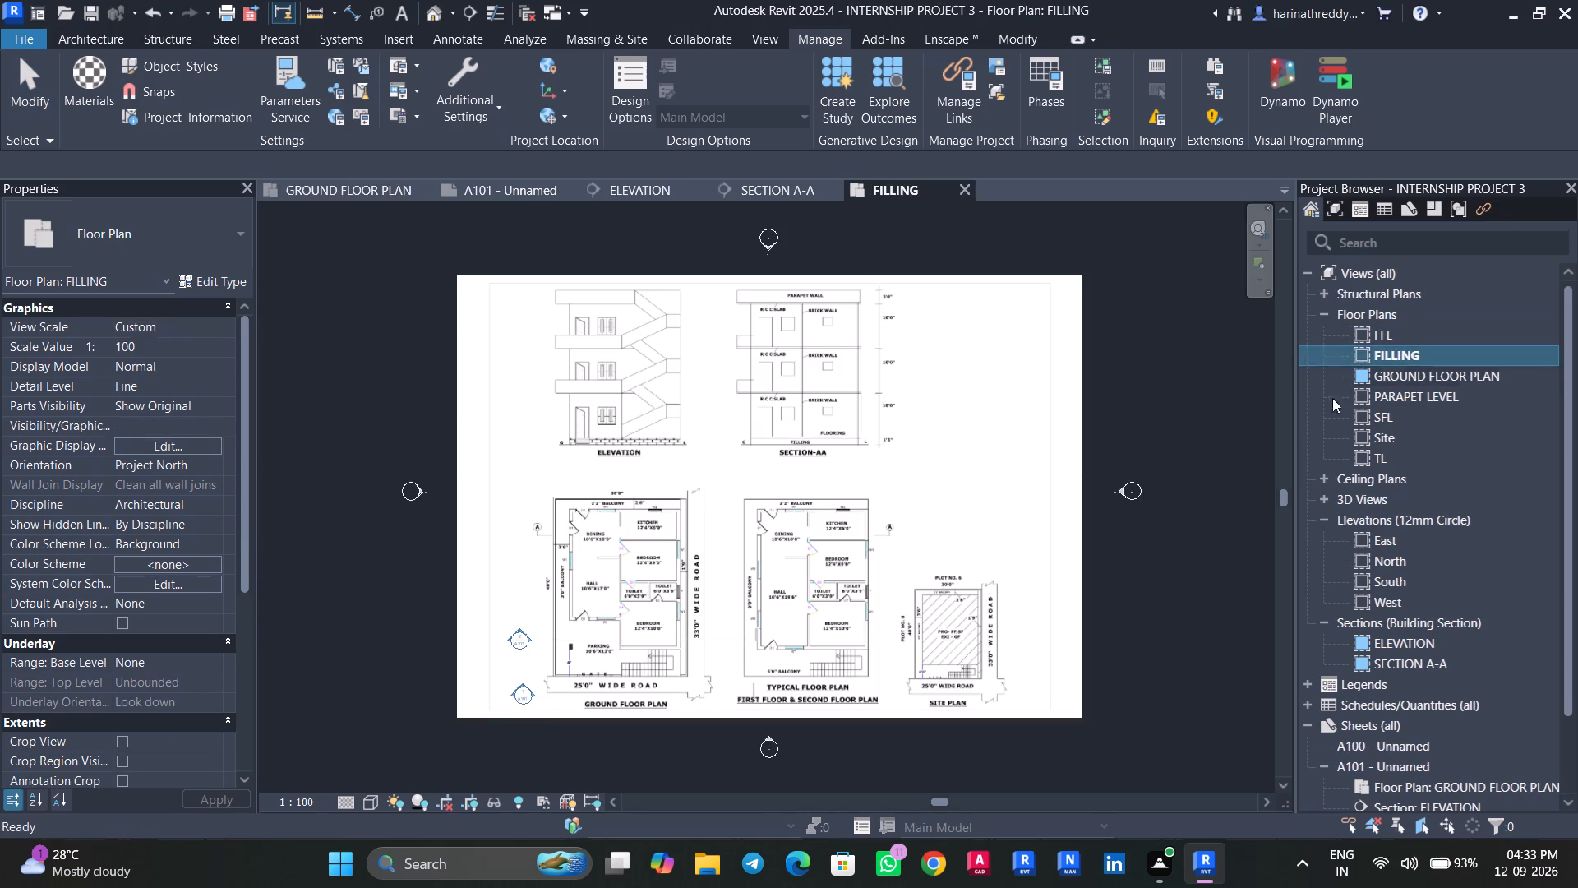
{"action": "scroll", "coordinate": [547, 566], "scroll_direction": "up", "scroll_amount": 12}
{"action": "middle_click_drag", "start_coordinate": [576, 583], "coordinate": [511, 369]}
{"action": "scroll", "coordinate": [519, 382], "scroll_direction": "up", "scroll_amount": 1}
{"action": "scroll", "coordinate": [472, 424], "scroll_direction": "down", "scroll_amount": 5}
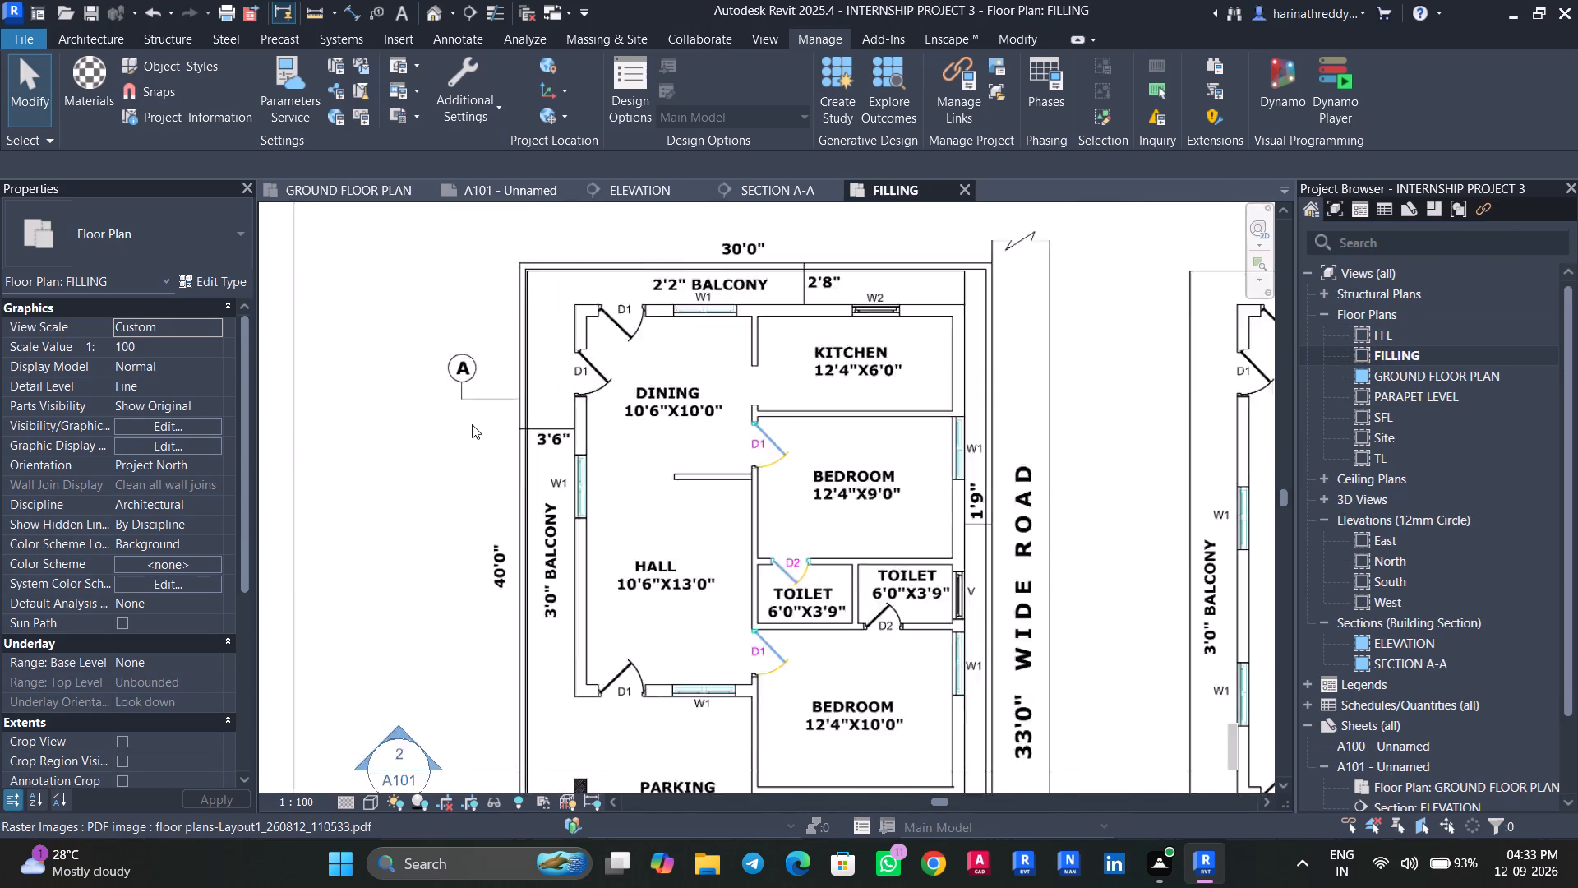
{"action": "scroll", "coordinate": [472, 424], "scroll_direction": "down", "scroll_amount": 2}
{"action": "middle_click_drag", "start_coordinate": [444, 514], "coordinate": [430, 430]}
{"action": "triple_click", "coordinate": [357, 173]}
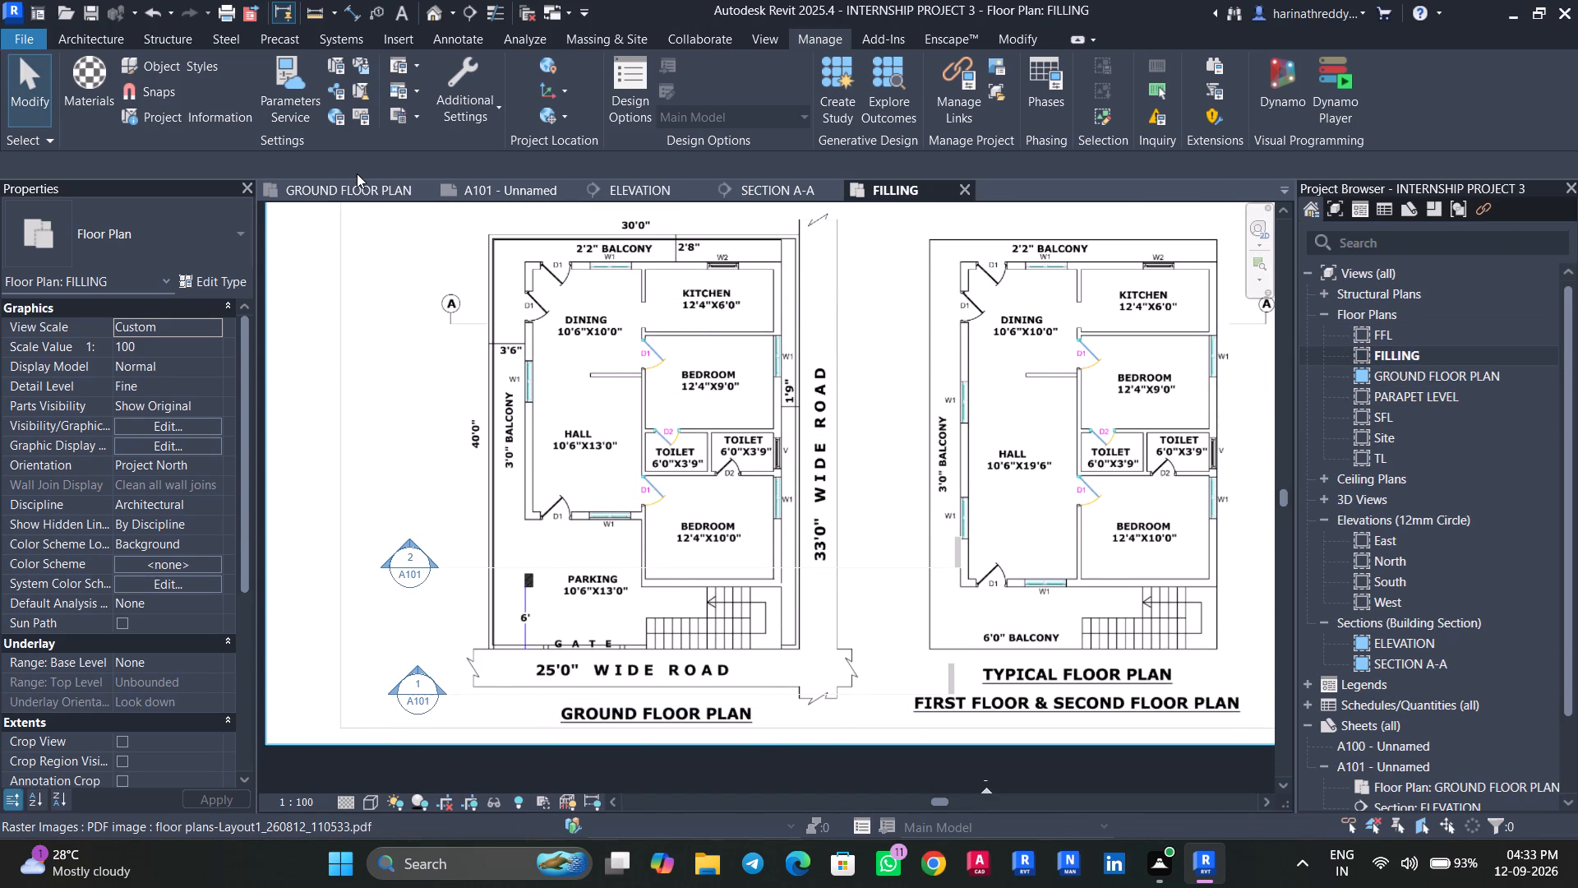
Start a text note reading PARKING in the parking area of the GROUND FLOOR PLAN view, in front of the hall.
{"action": "left_click", "coordinate": [362, 194]}
{"action": "scroll", "coordinate": [753, 590], "scroll_direction": "up", "scroll_amount": 5}
{"action": "middle_click_drag", "start_coordinate": [753, 590], "coordinate": [745, 594]}
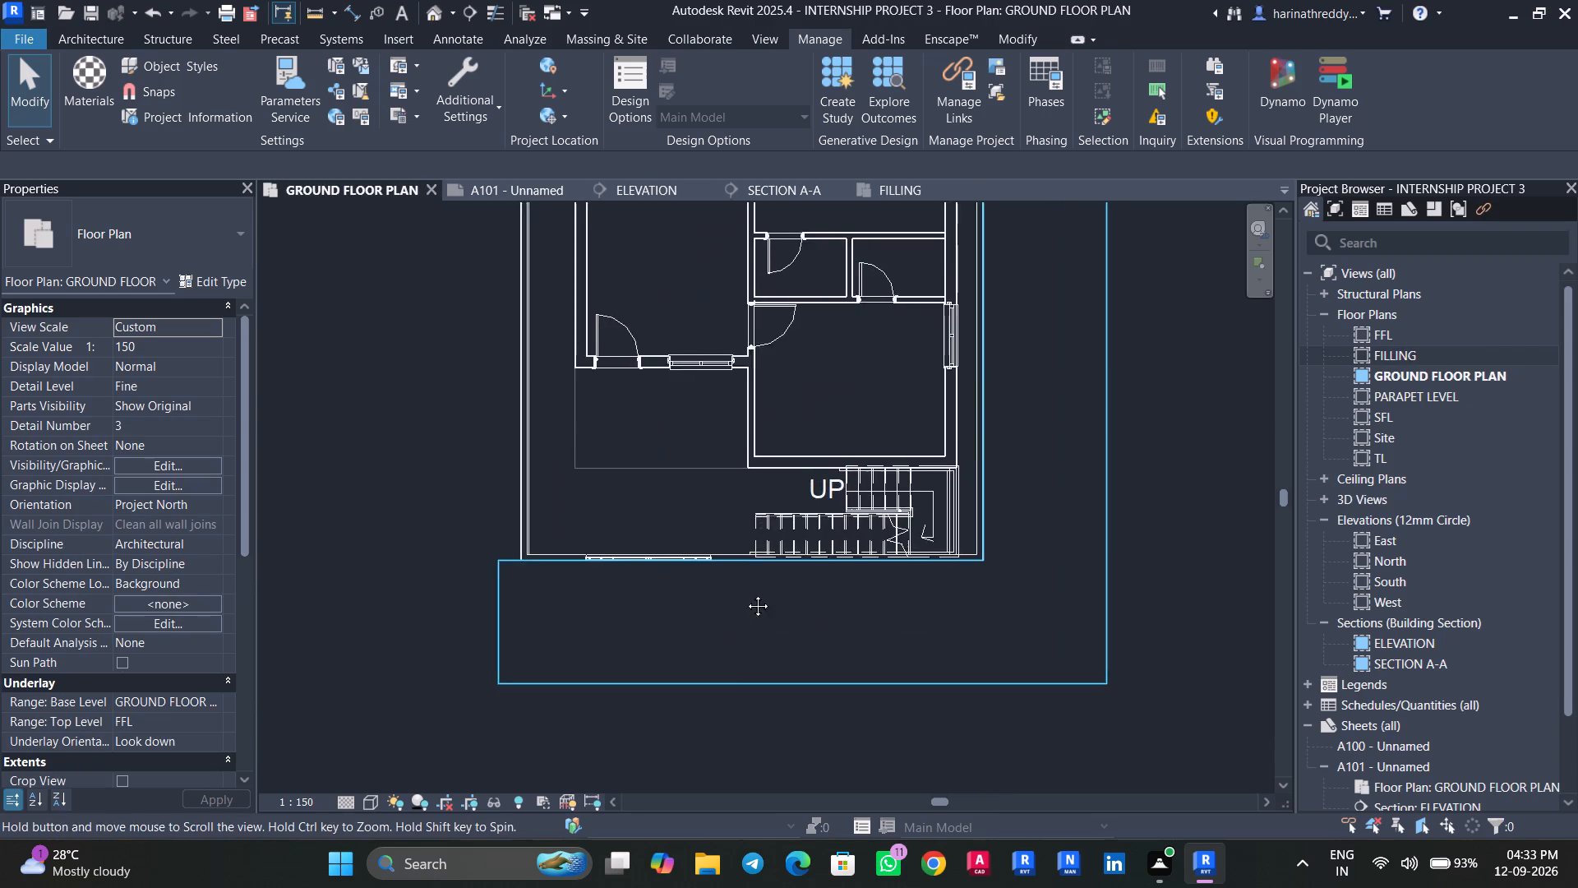
{"action": "middle_click_drag", "start_coordinate": [745, 594], "coordinate": [665, 710]}
{"action": "scroll", "coordinate": [666, 709], "scroll_direction": "down", "scroll_amount": 1}
{"action": "type", "text": "TX"}
{"action": "left_click", "coordinate": [514, 586]}
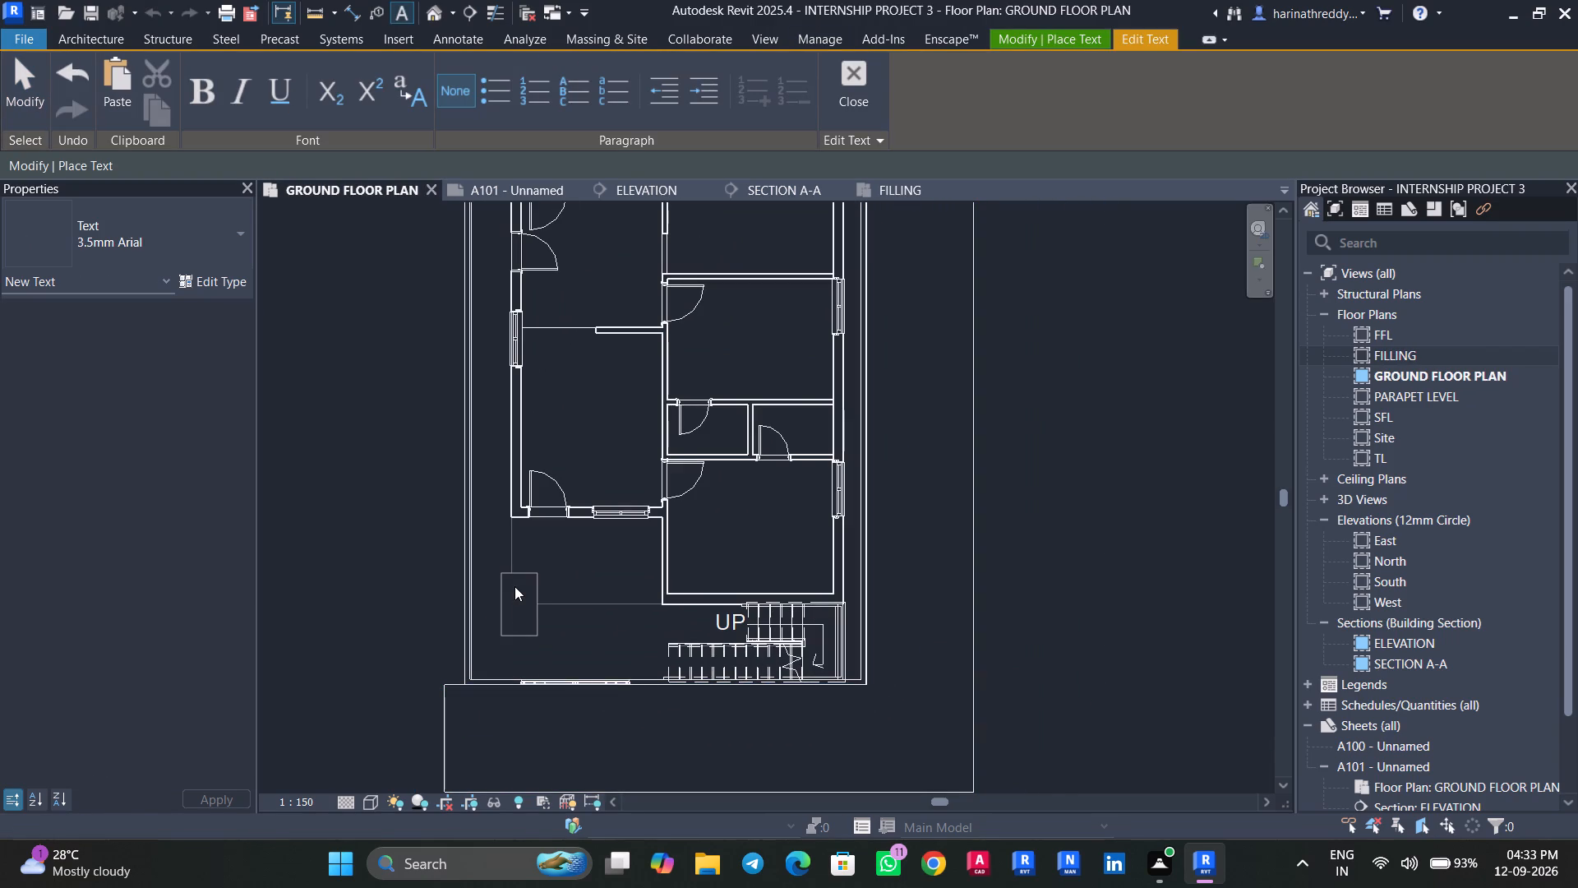
{"action": "left_click", "coordinate": [882, 201]}
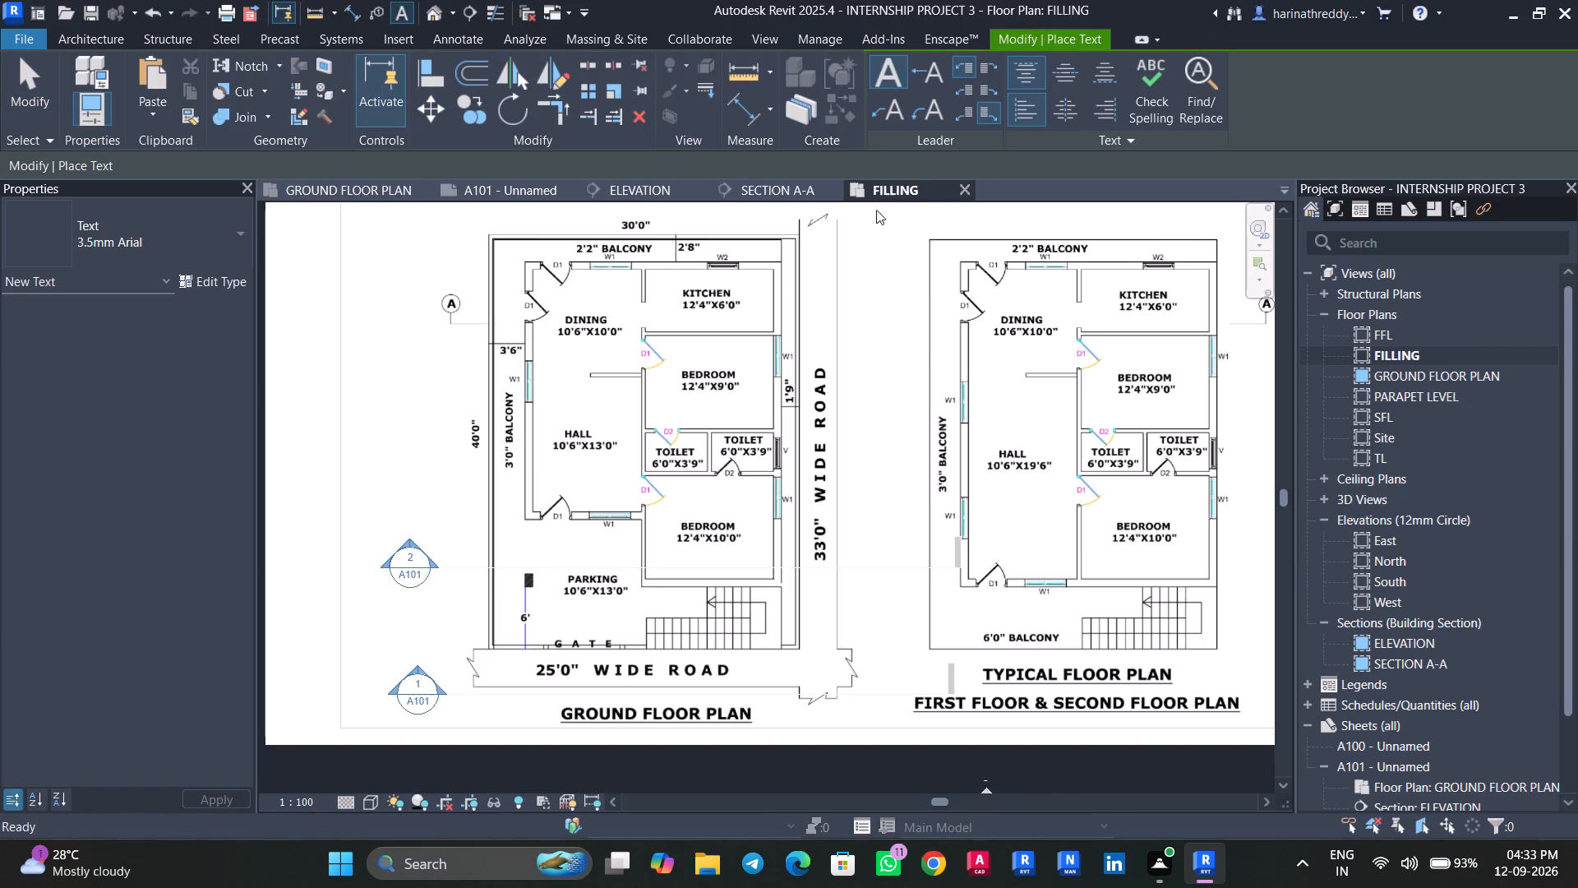
{"action": "scroll", "coordinate": [575, 575], "scroll_direction": "up", "scroll_amount": 7, "text": "ctrl"}
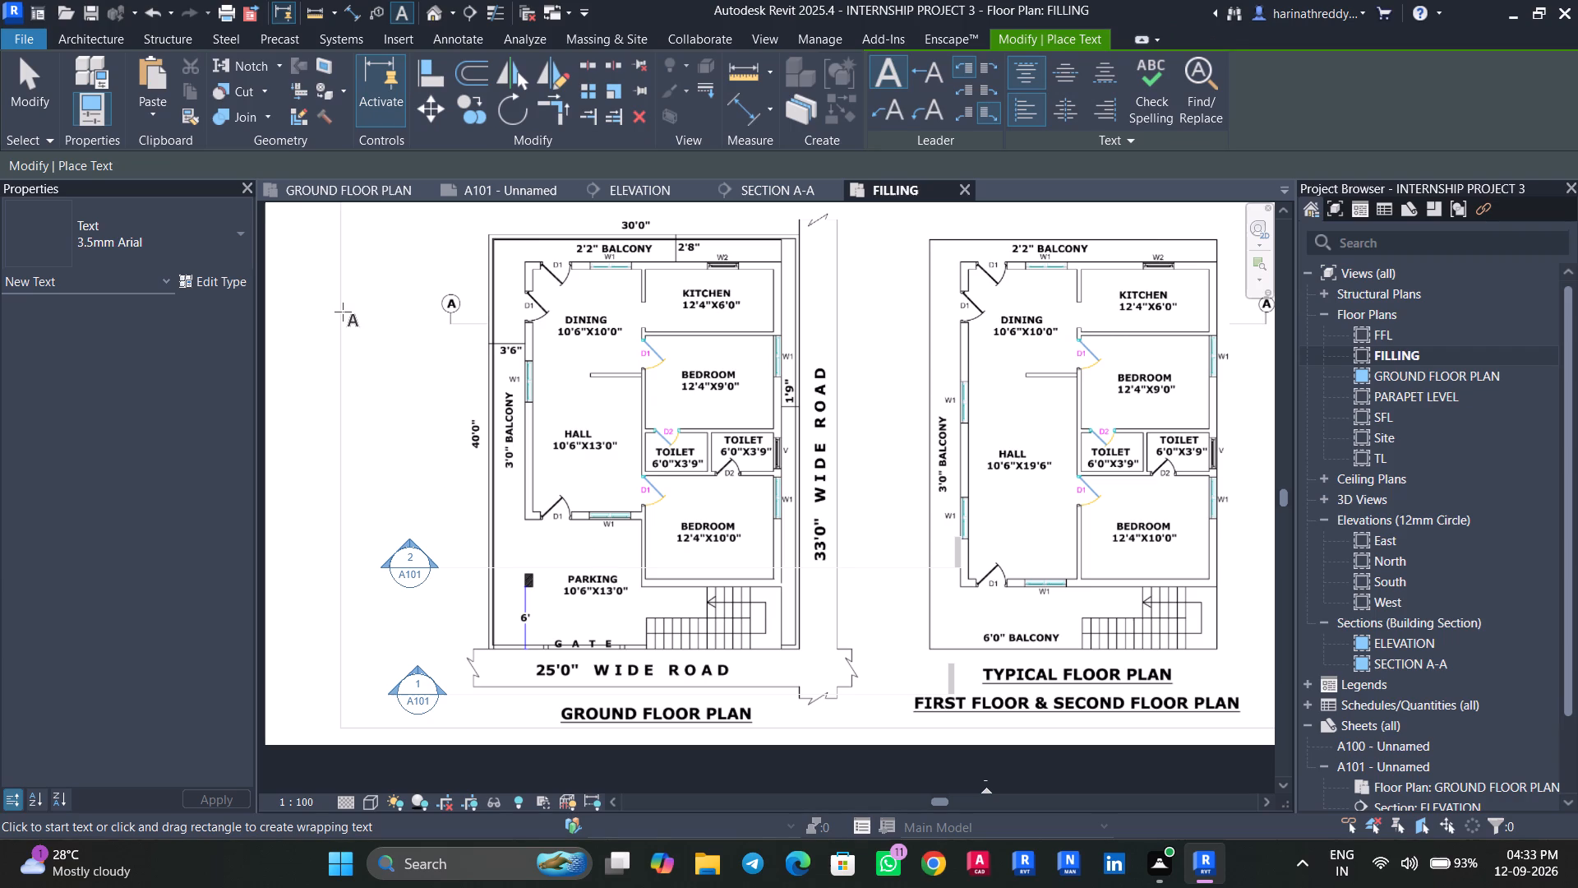
{"action": "left_click", "coordinate": [308, 183]}
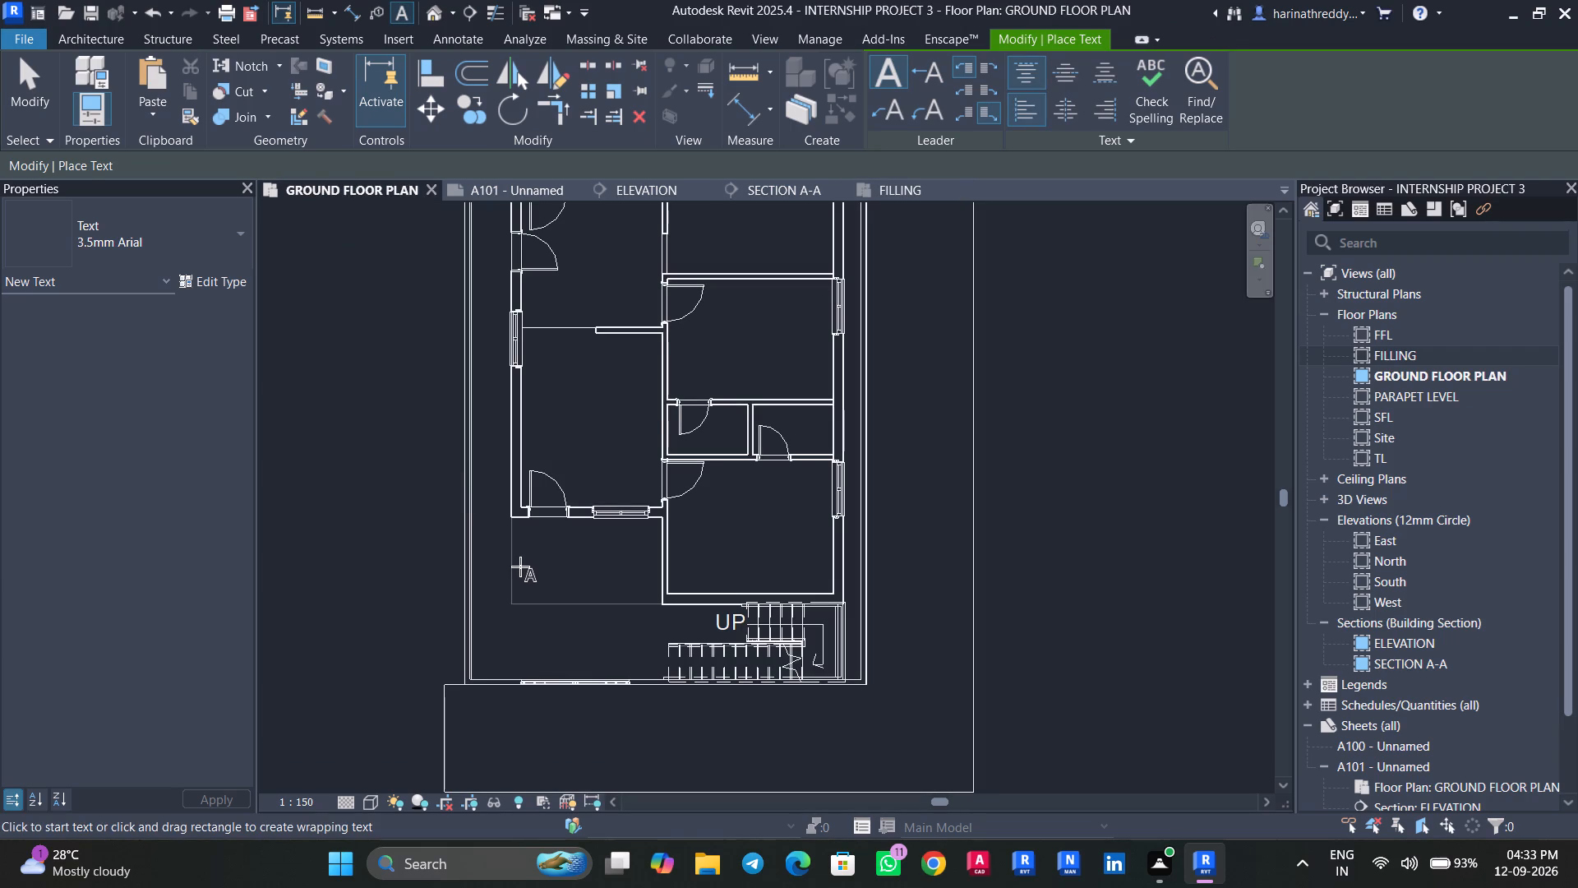
{"action": "left_click", "coordinate": [520, 567]}
{"action": "type", "text": "PARKING"}
{"action": "key", "text": "Return"}
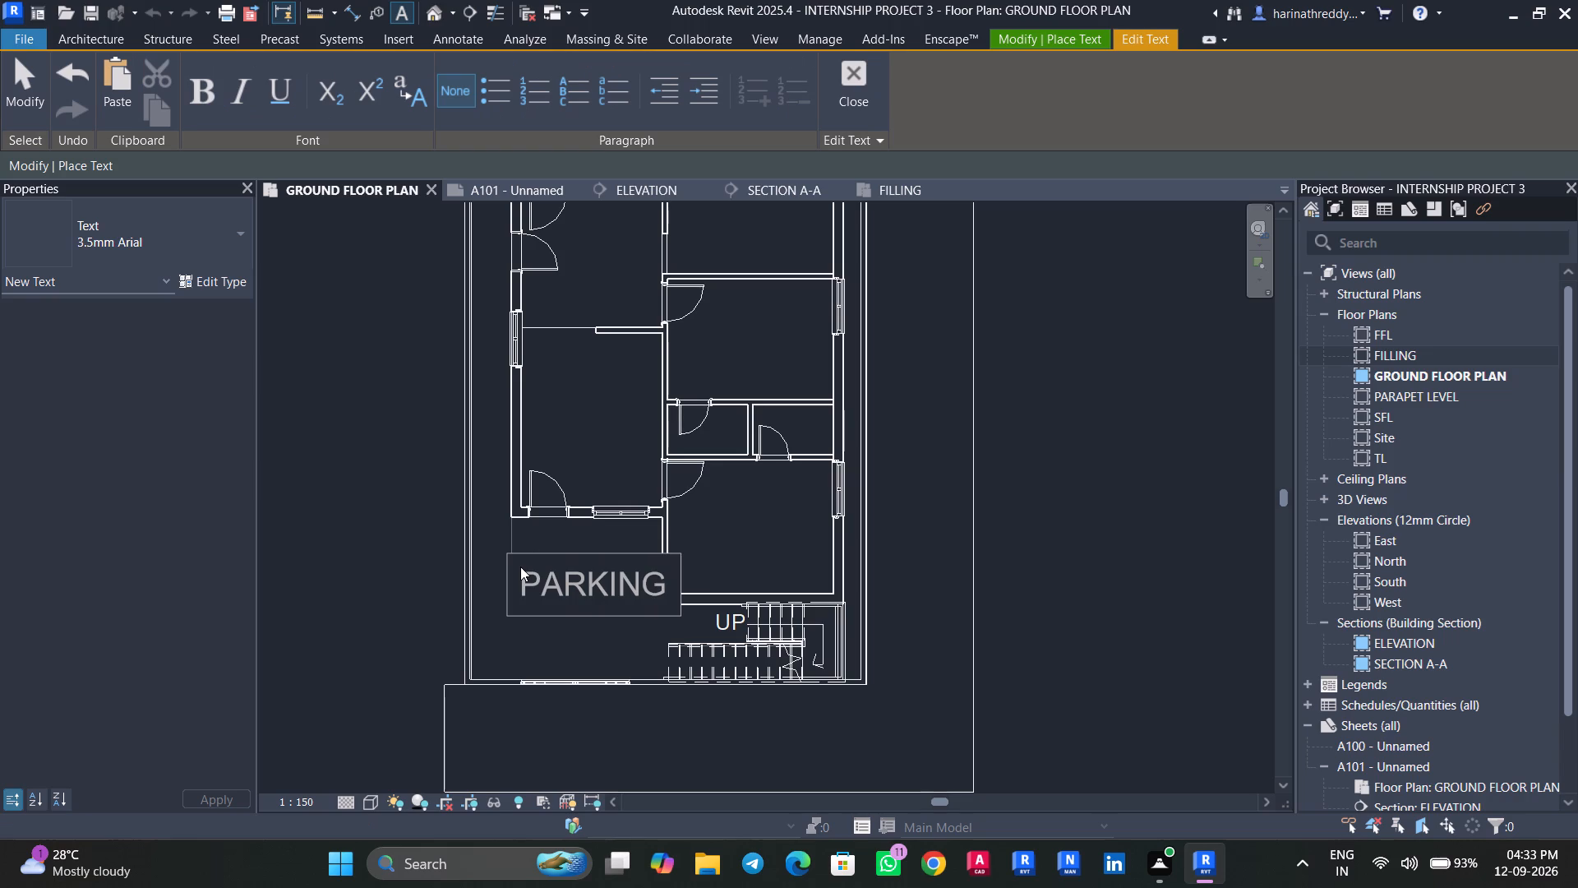
Add the size 10'6"X13' as the second line of the PARKING note and keep the text.
{"action": "type", "text": "10"}
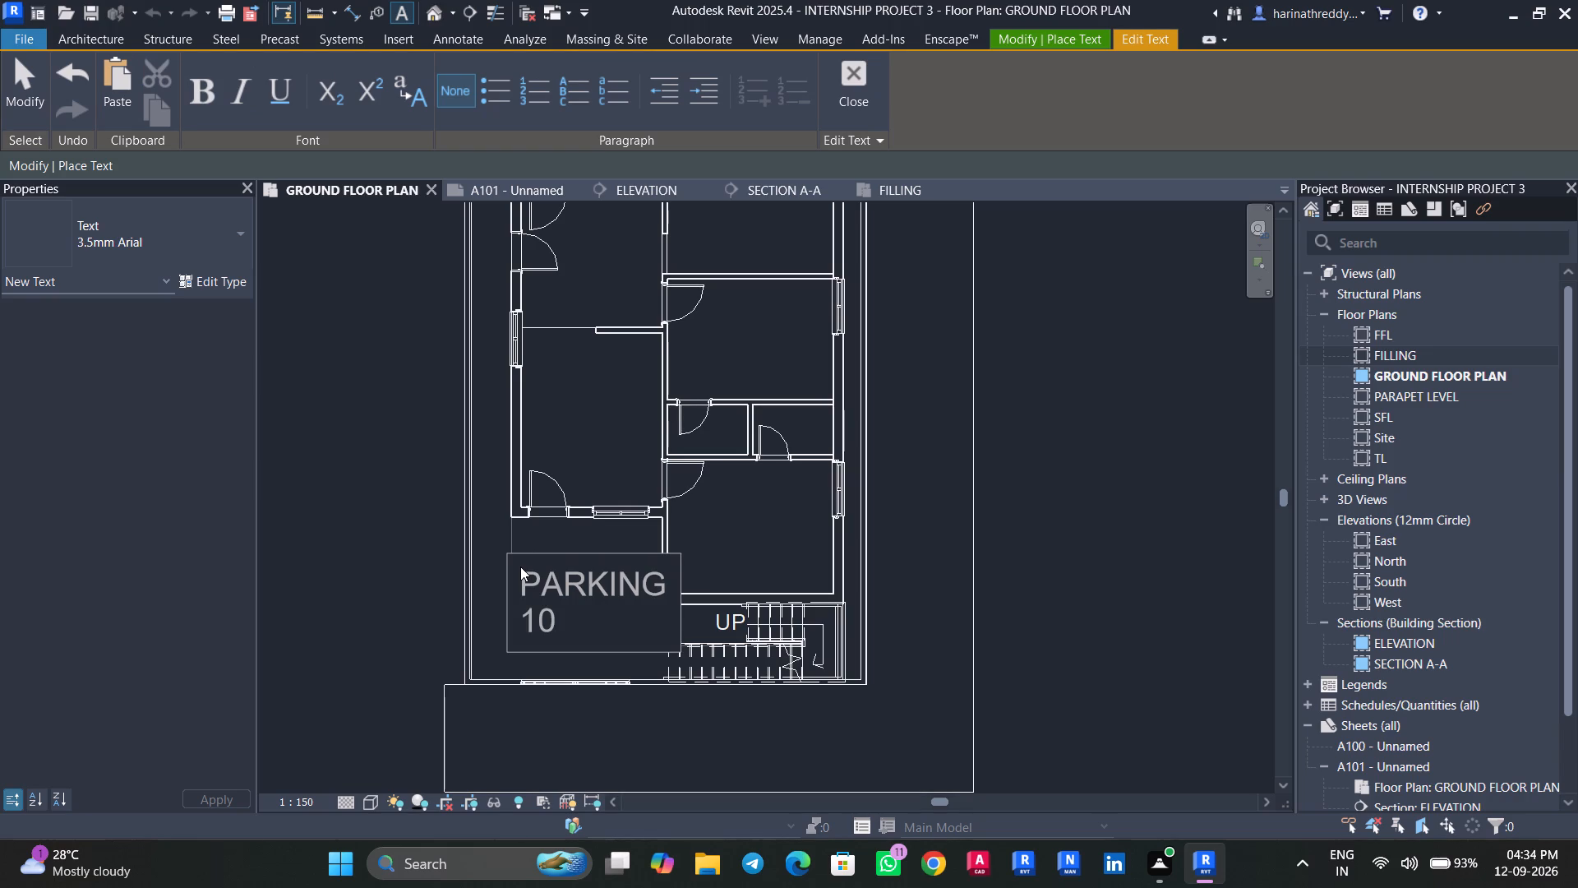
{"action": "key", "text": "apostrophe"}
{"action": "type", "text": "6\""}
{"action": "key", "text": "space"}
{"action": "type", "text": "X"}
{"action": "key", "text": "space"}
{"action": "type", "text": "13"}
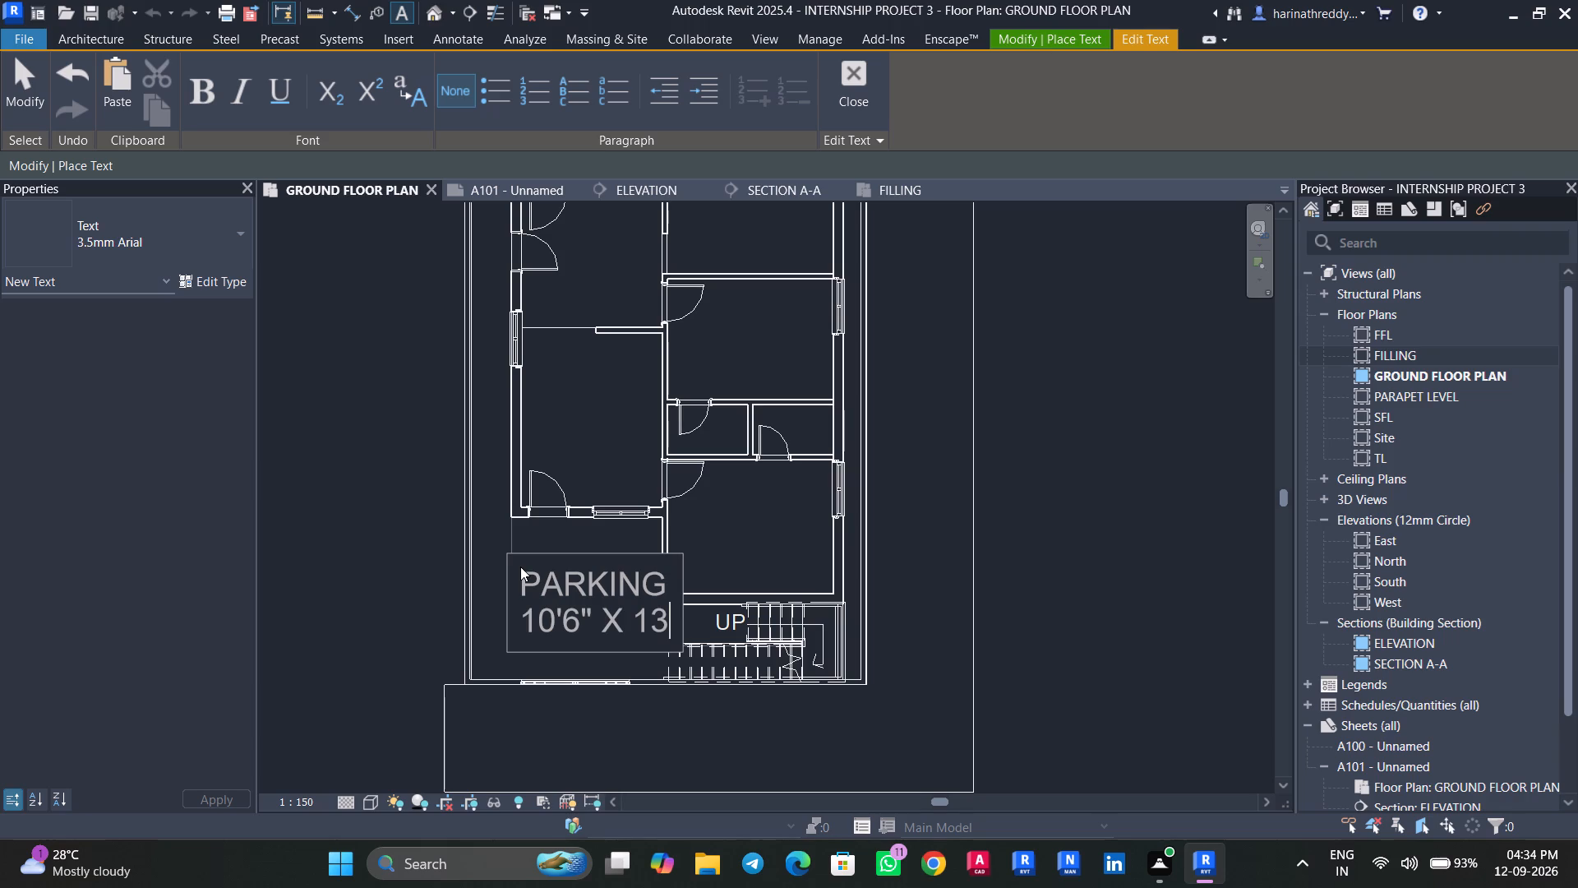
{"action": "key", "text": "apostrophe"}
{"action": "key", "text": "Left"}
{"action": "key", "text": "Left"}
{"action": "key", "text": "Left"}
{"action": "key", "text": "BackSpace"}
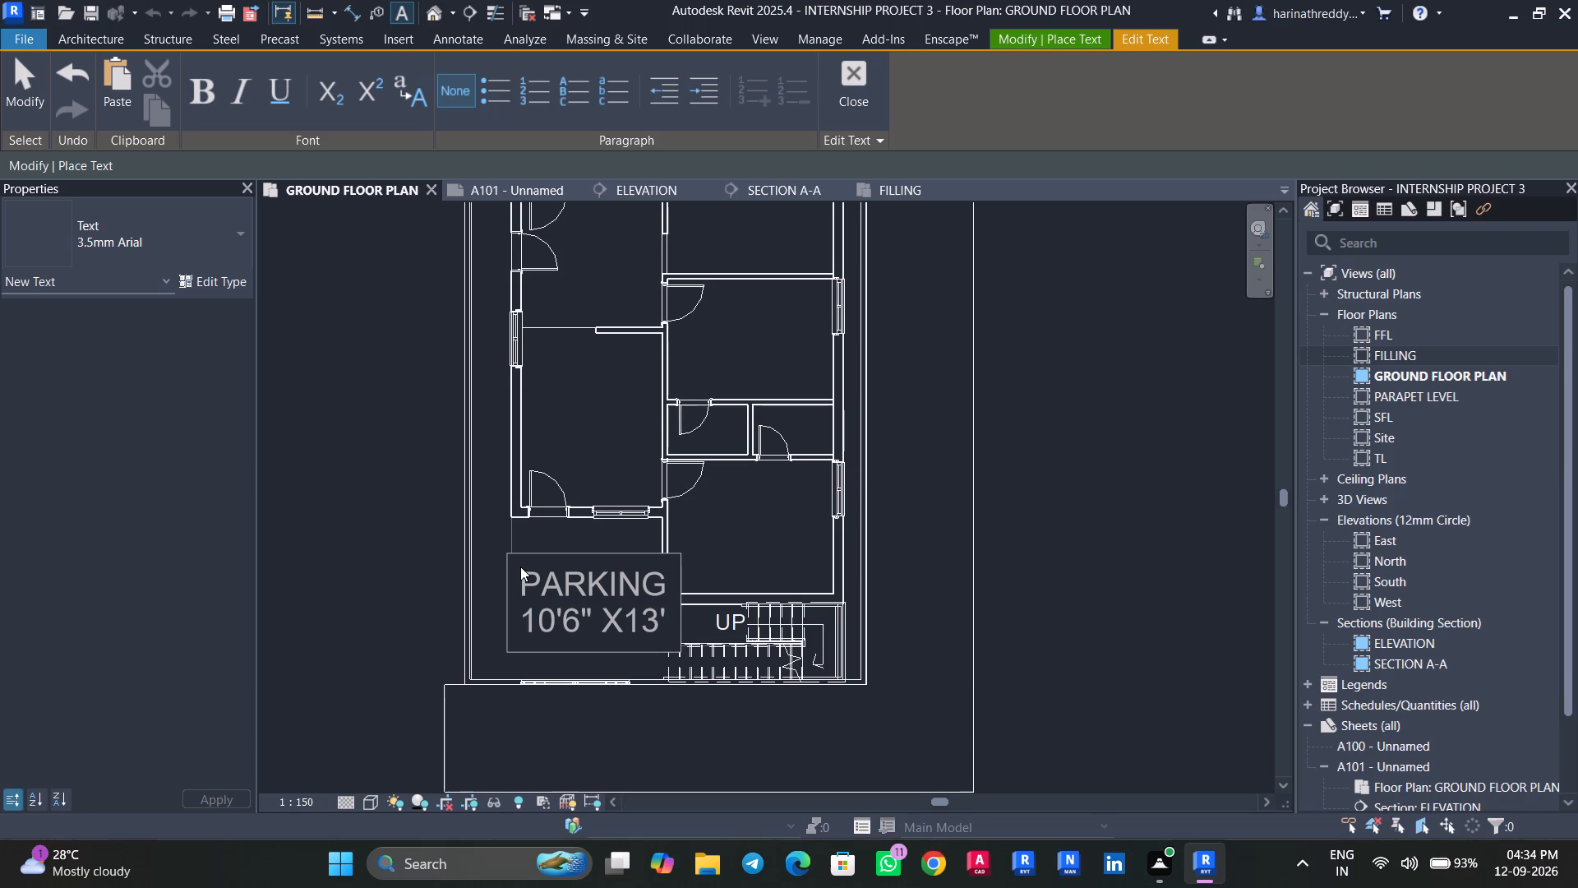
{"action": "key", "text": "Left"}
{"action": "key", "text": "BackSpace"}
{"action": "key", "text": "Escape"}
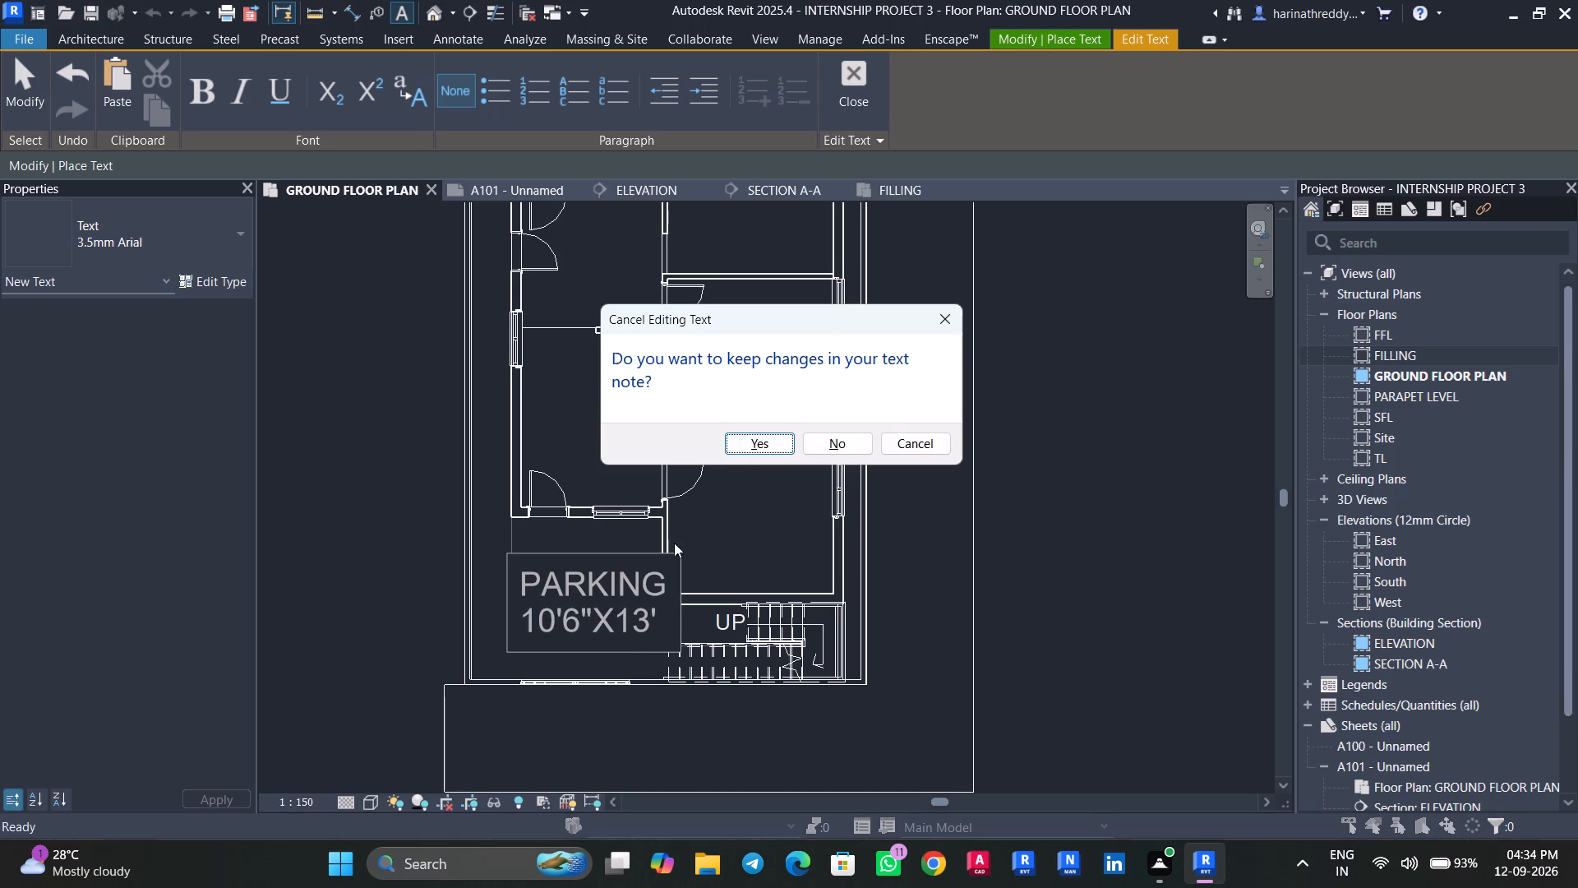
{"action": "left_click", "coordinate": [748, 441]}
{"action": "key", "text": "Escape"}
{"action": "key", "text": "Escape"}
Change the PARKING note's text type to 2.5mm Arial.
{"action": "left_click", "coordinate": [614, 627]}
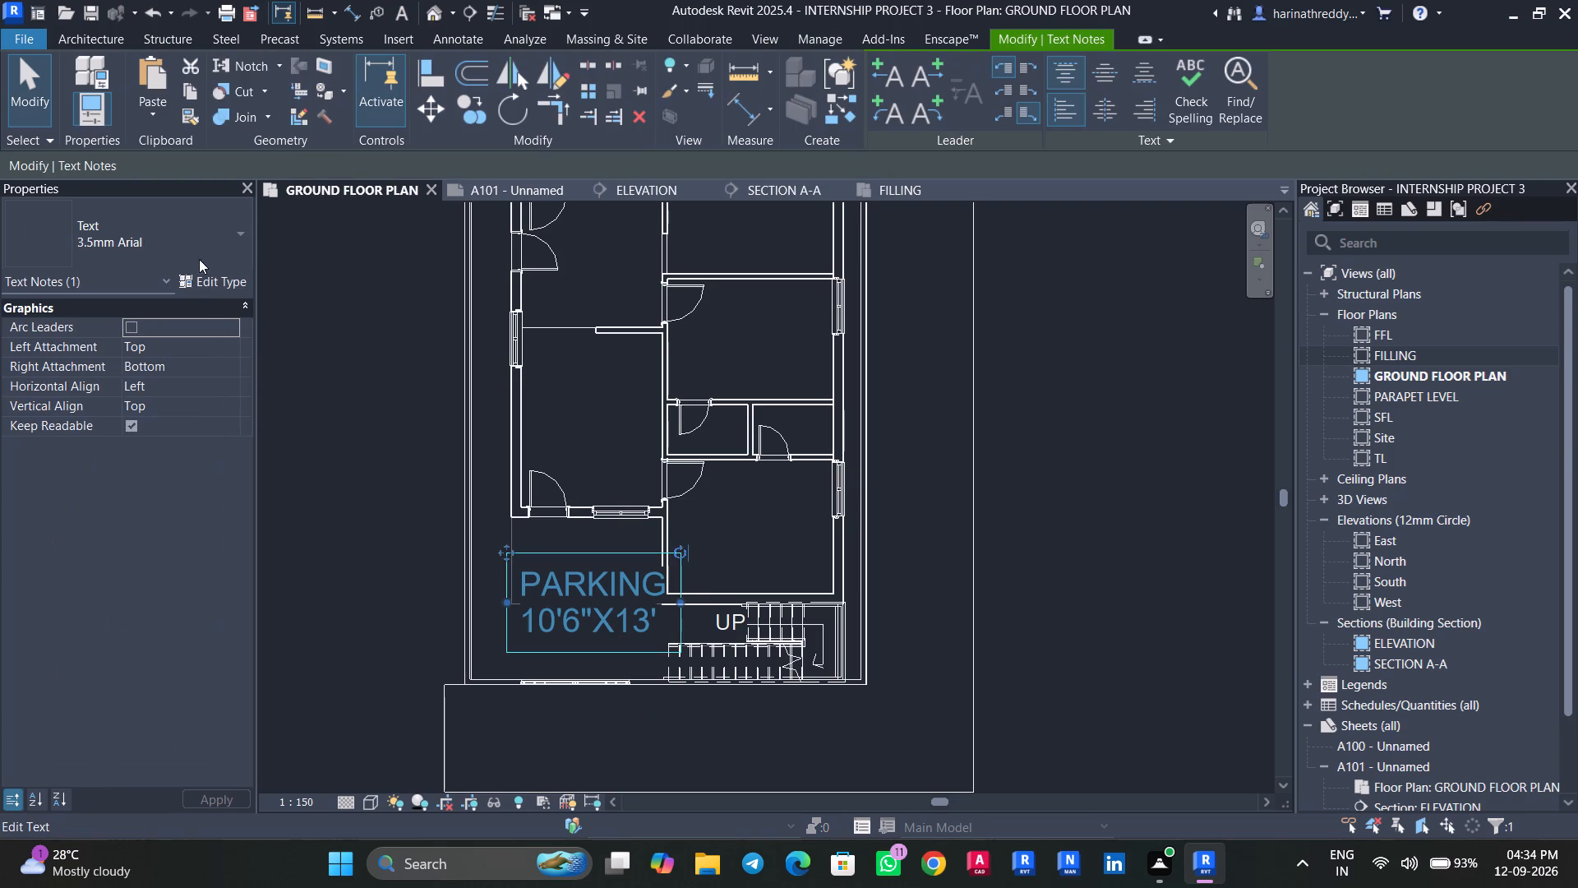
{"action": "left_click", "coordinate": [197, 254]}
{"action": "left_click", "coordinate": [124, 352]}
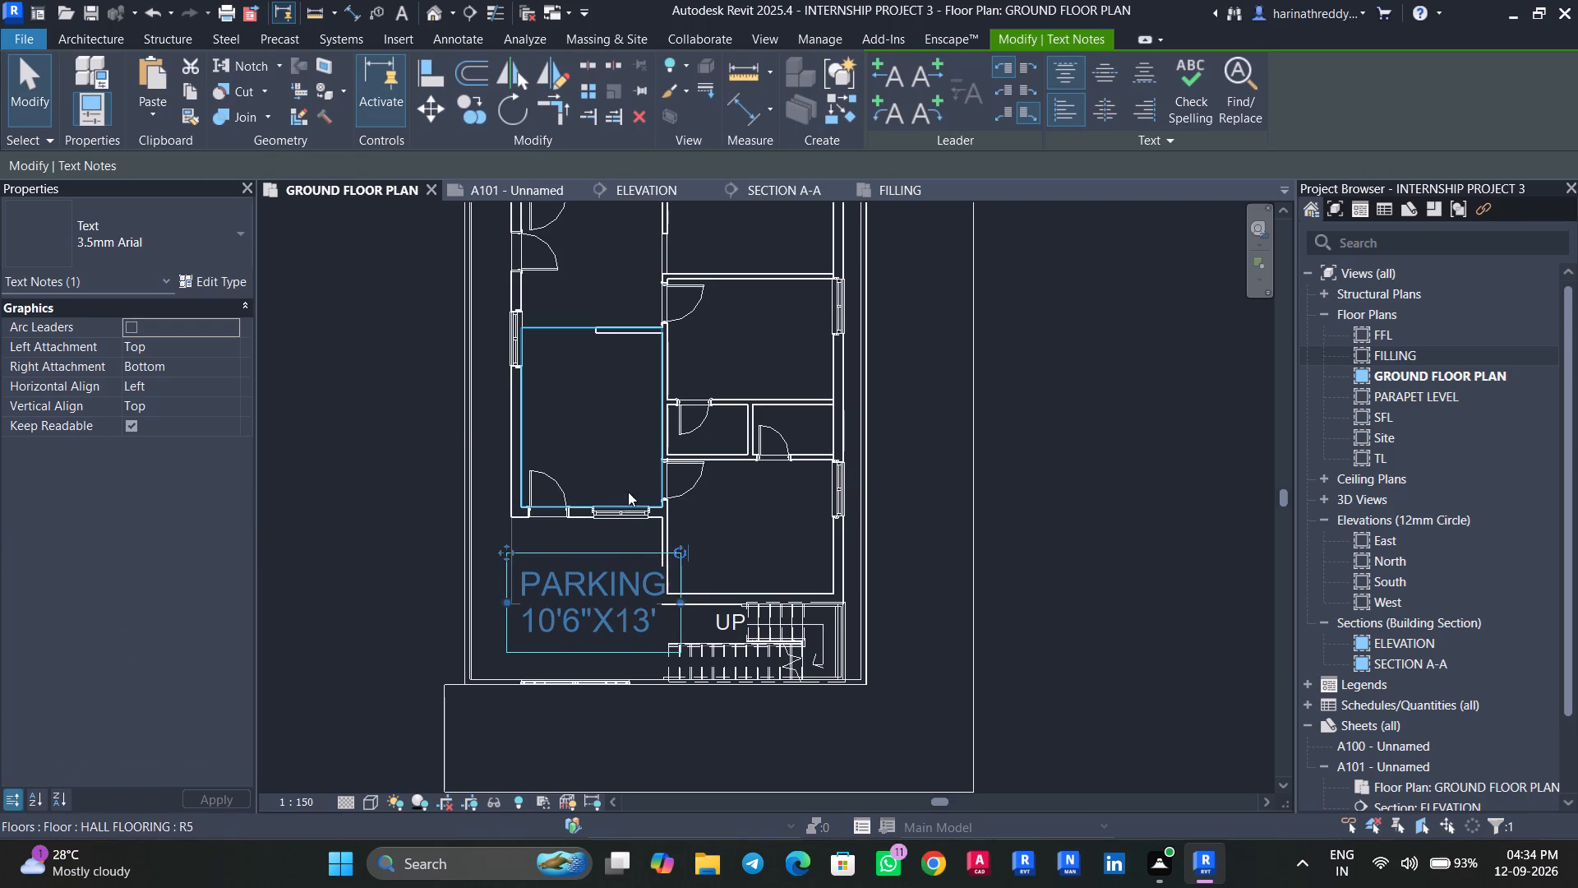
{"action": "left_click", "coordinate": [178, 235]}
{"action": "left_click", "coordinate": [74, 342]}
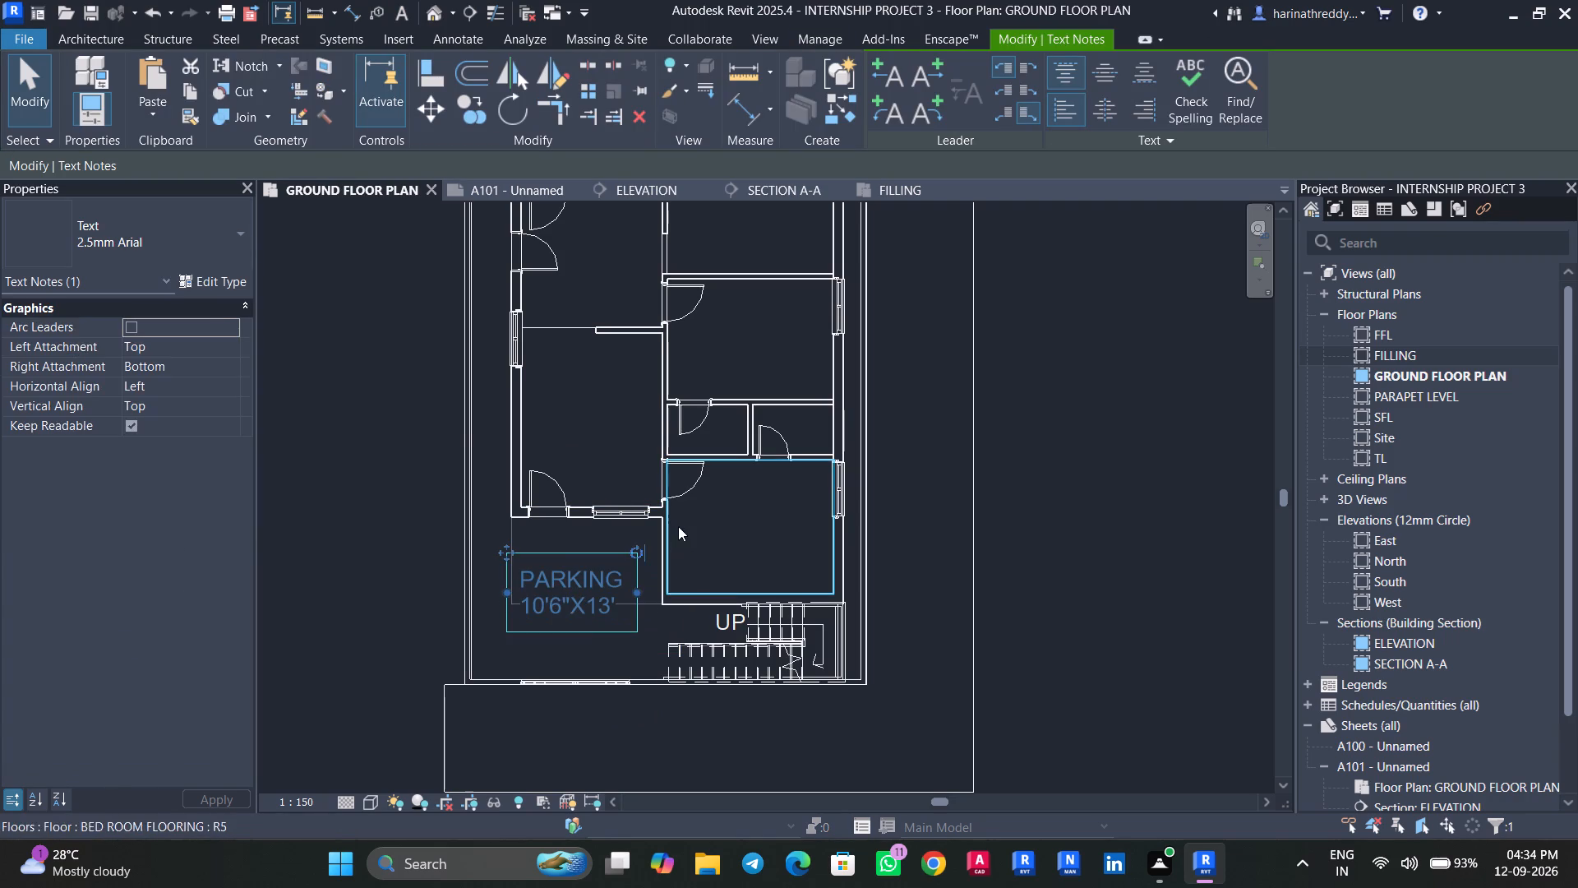
{"action": "key", "text": "Escape"}
{"action": "key", "text": "Escape"}
Move the PARKING note so it sits centred within the parking area outline below the hall.
{"action": "left_click", "coordinate": [587, 608]}
{"action": "scroll", "coordinate": [587, 608], "scroll_direction": "up", "scroll_amount": 4}
{"action": "left_click_drag", "start_coordinate": [446, 508], "coordinate": [469, 471]}
{"action": "key", "text": "Escape"}
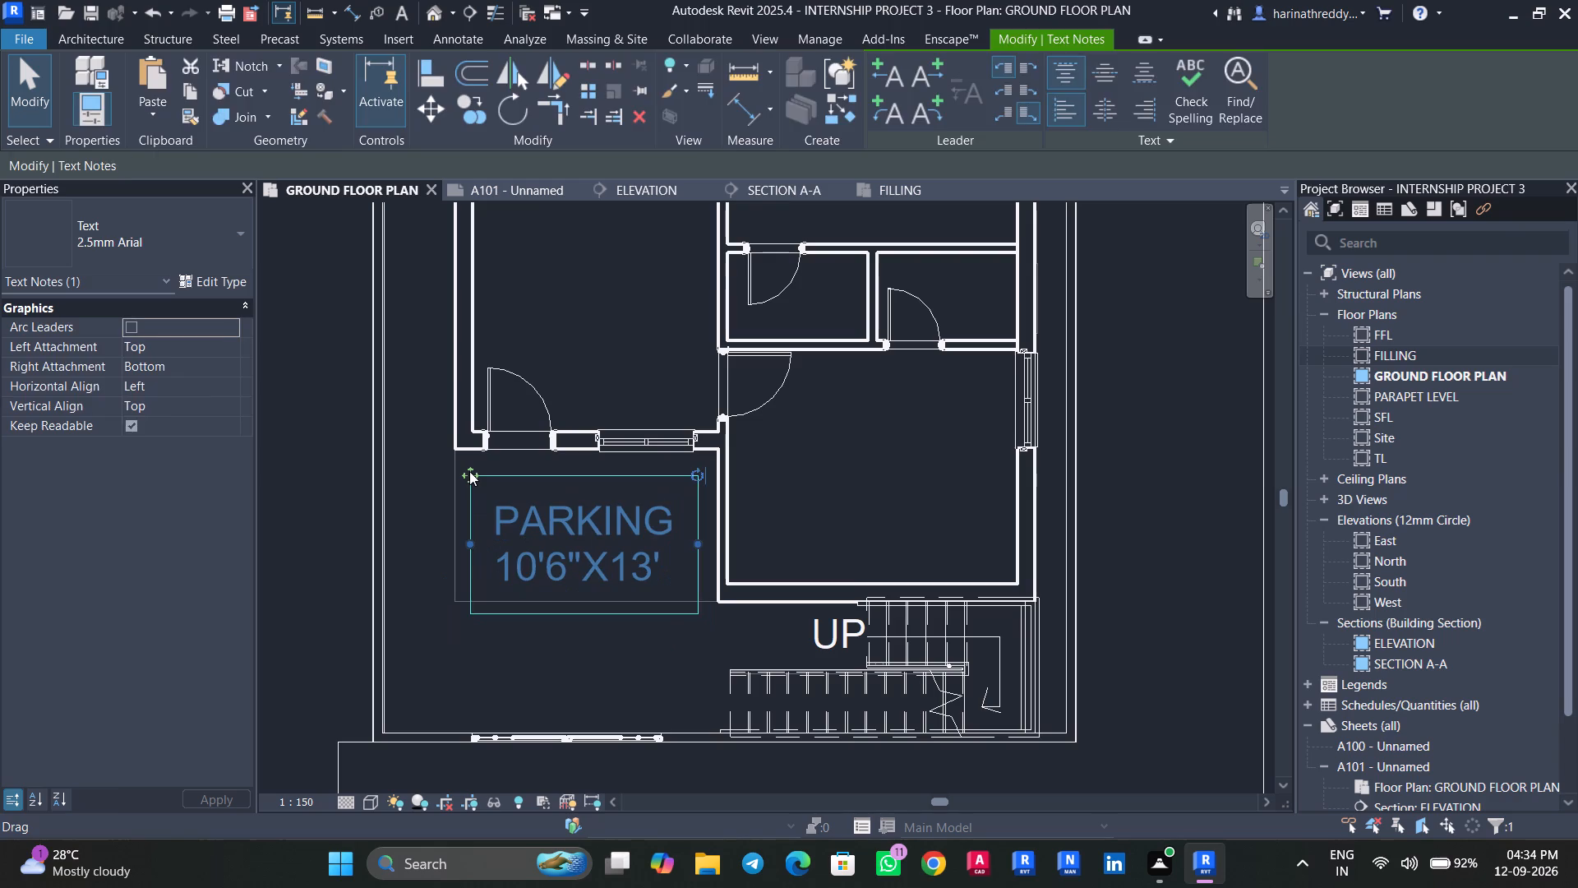
Add a text note reading HALL in the hall above the parking area of the GROUND FLOOR PLAN view.
{"action": "left_click", "coordinate": [912, 183]}
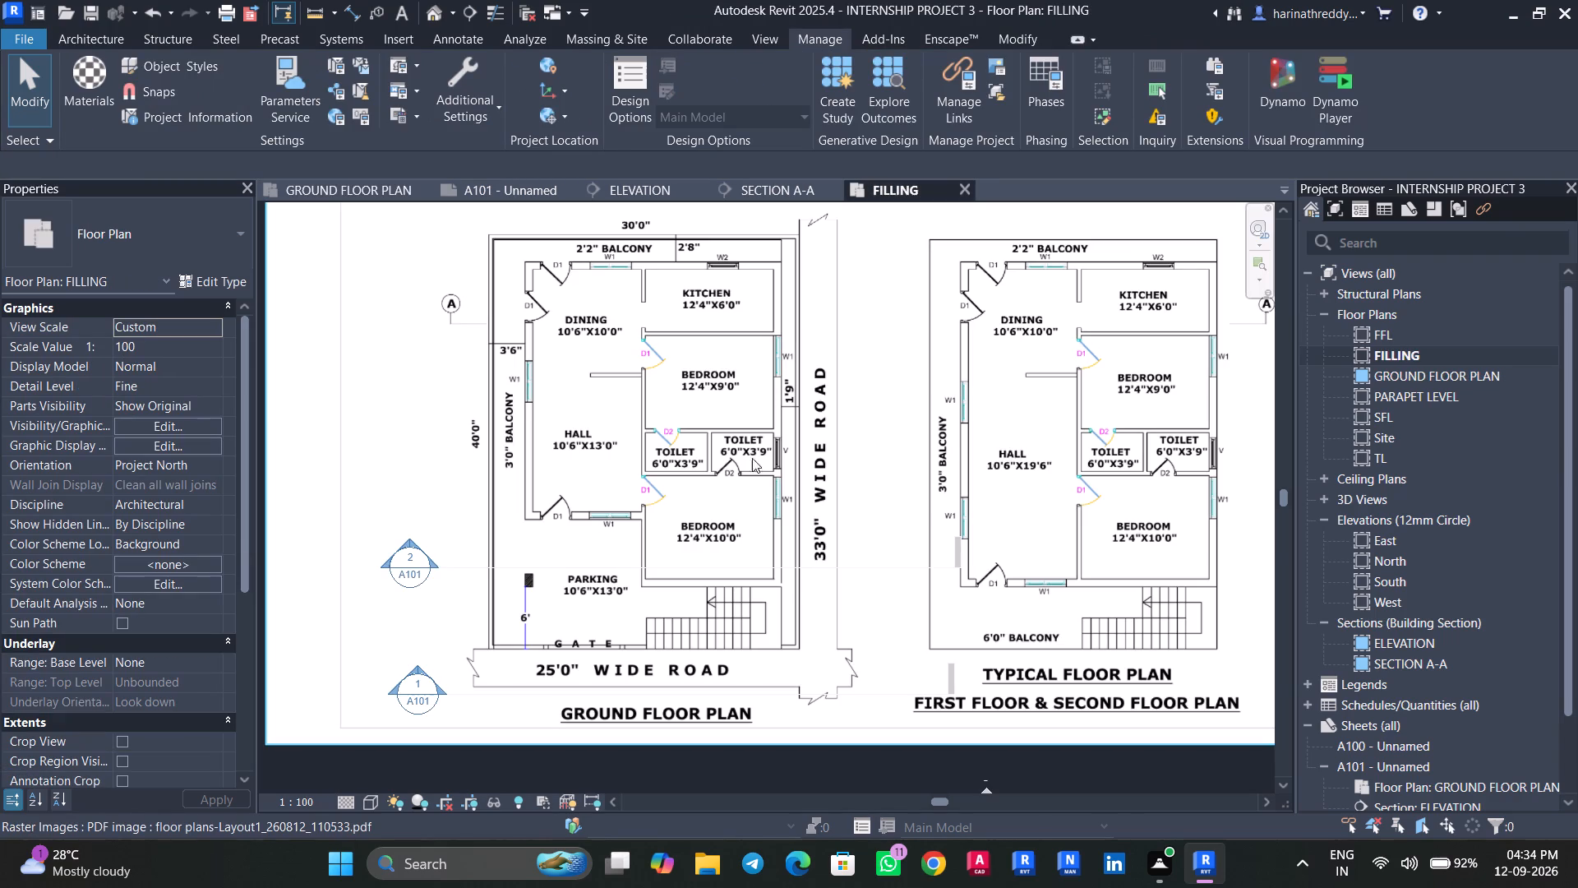
{"action": "left_click", "coordinate": [361, 182]}
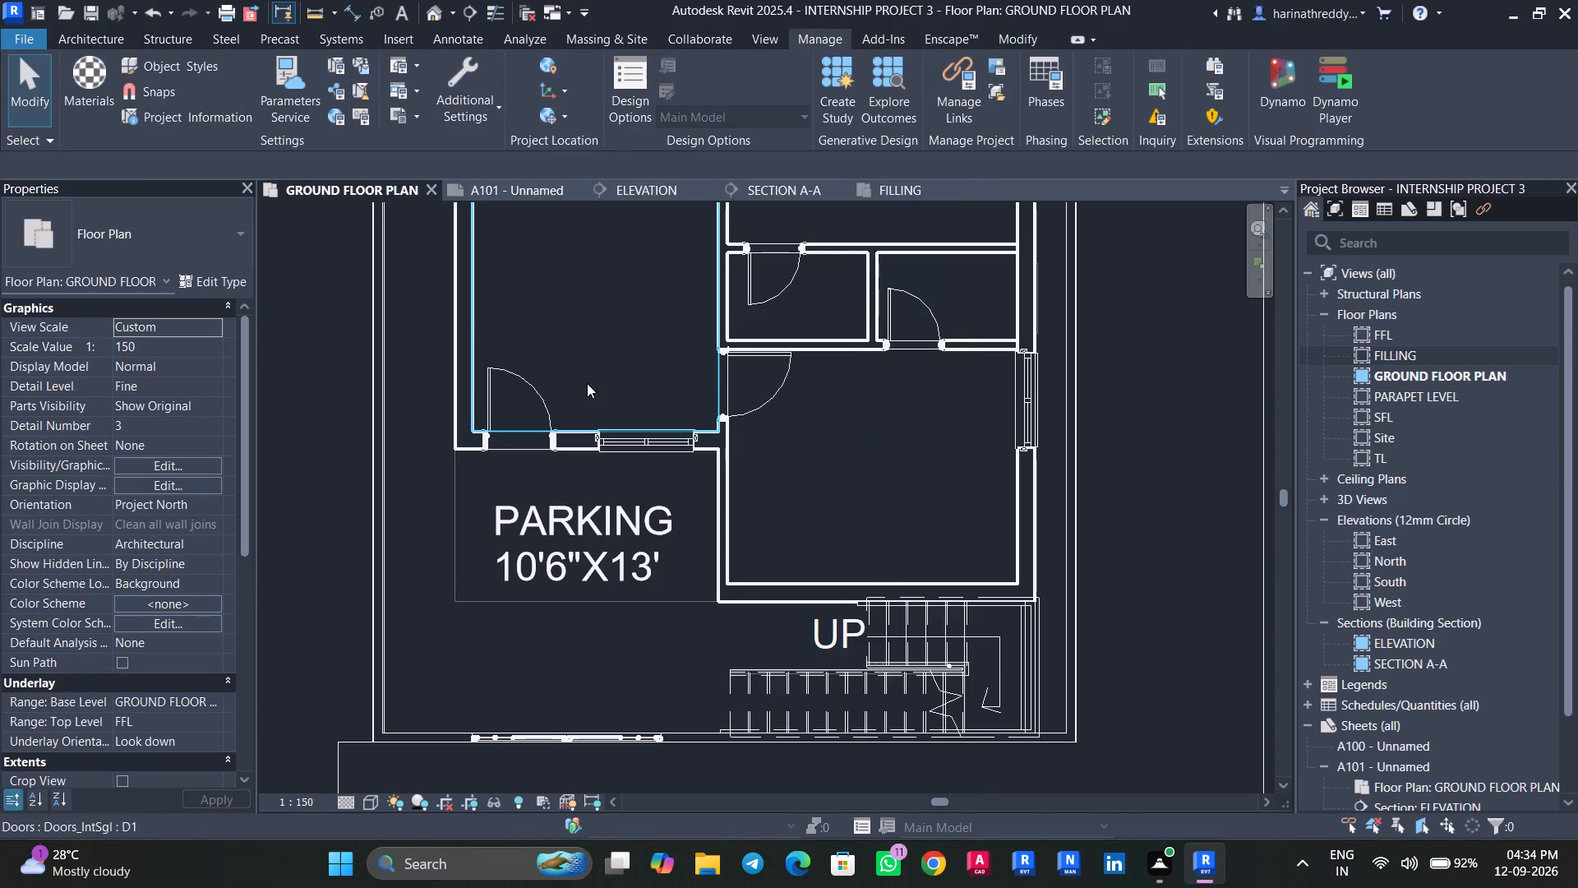
{"action": "middle_click_drag", "start_coordinate": [590, 310], "coordinate": [567, 650]}
{"action": "type", "text": "TX"}
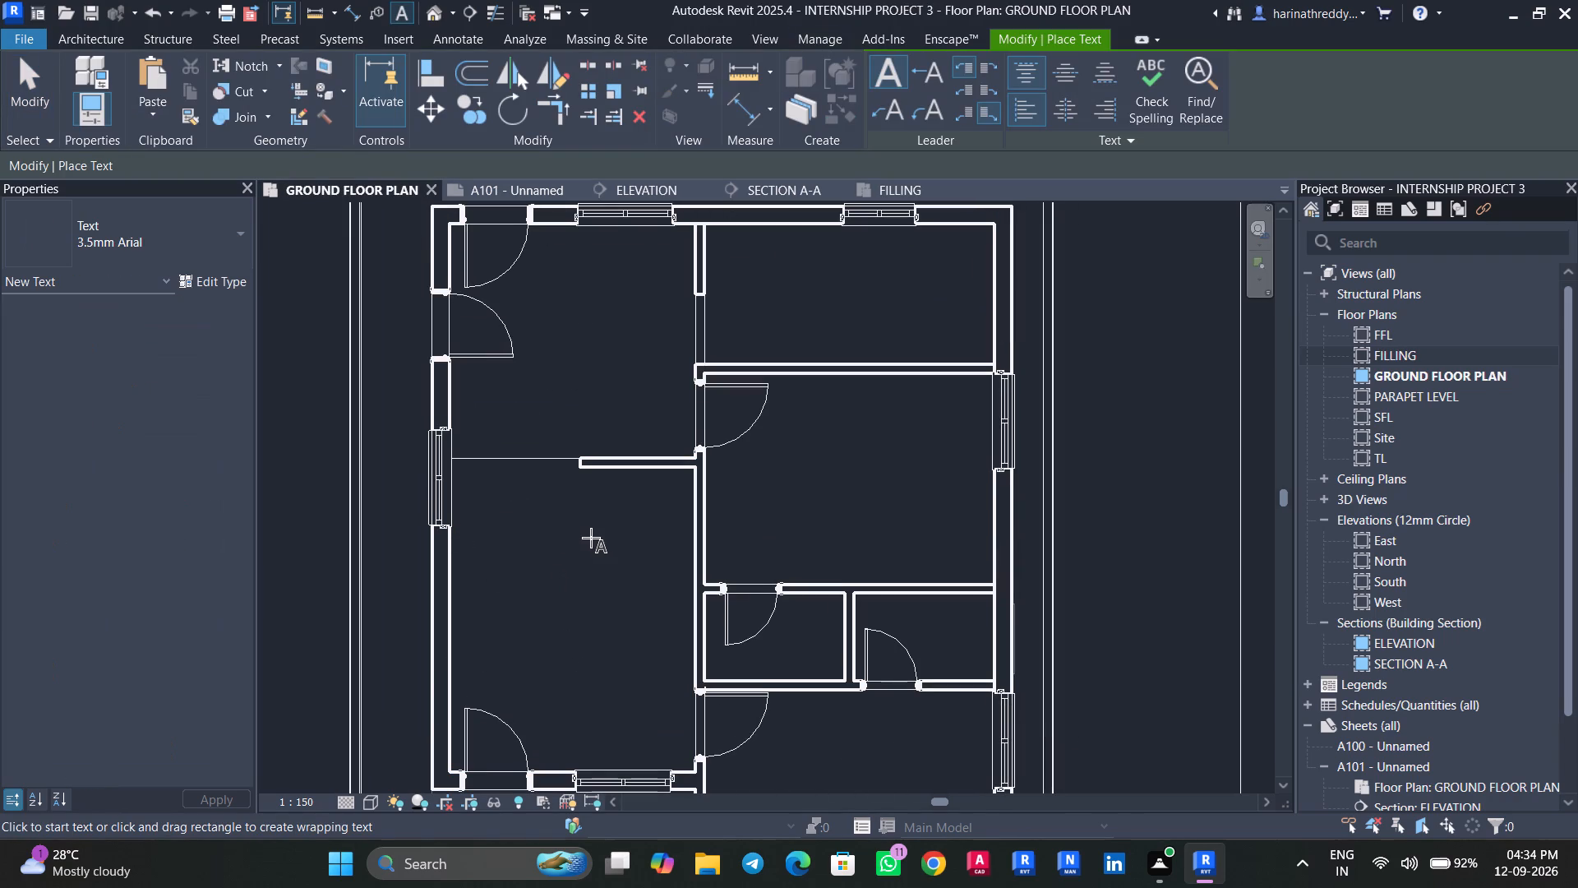
{"action": "right_click", "coordinate": [0, 887]}
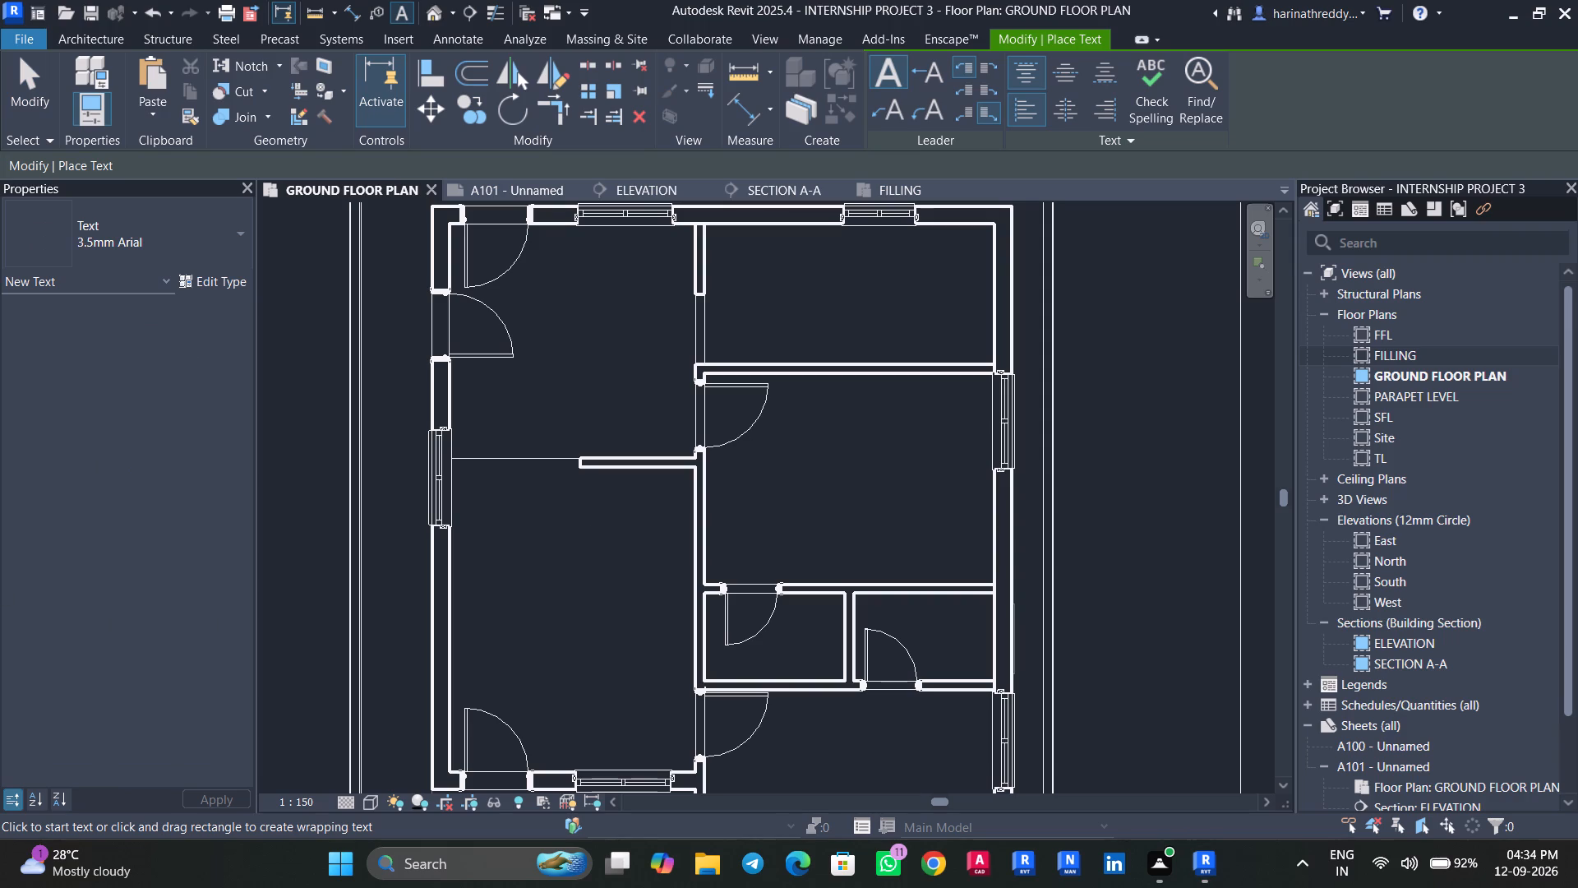
{"action": "right_click", "coordinate": [0, 881]}
{"action": "left_click", "coordinate": [508, 656]}
{"action": "left_click", "coordinate": [518, 562]}
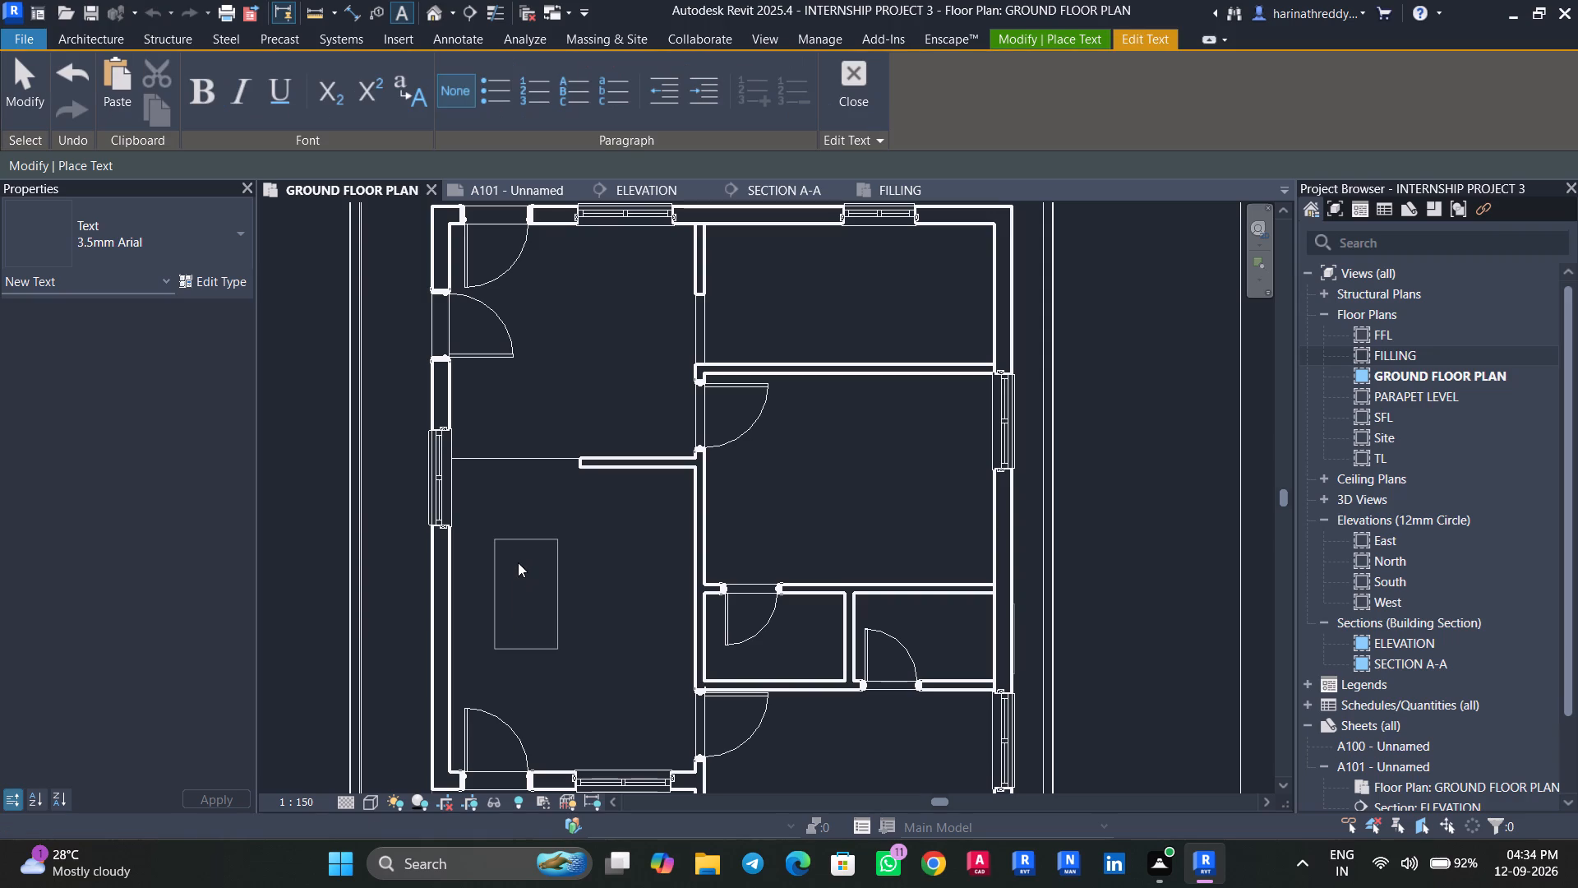
{"action": "type", "text": "HALL"}
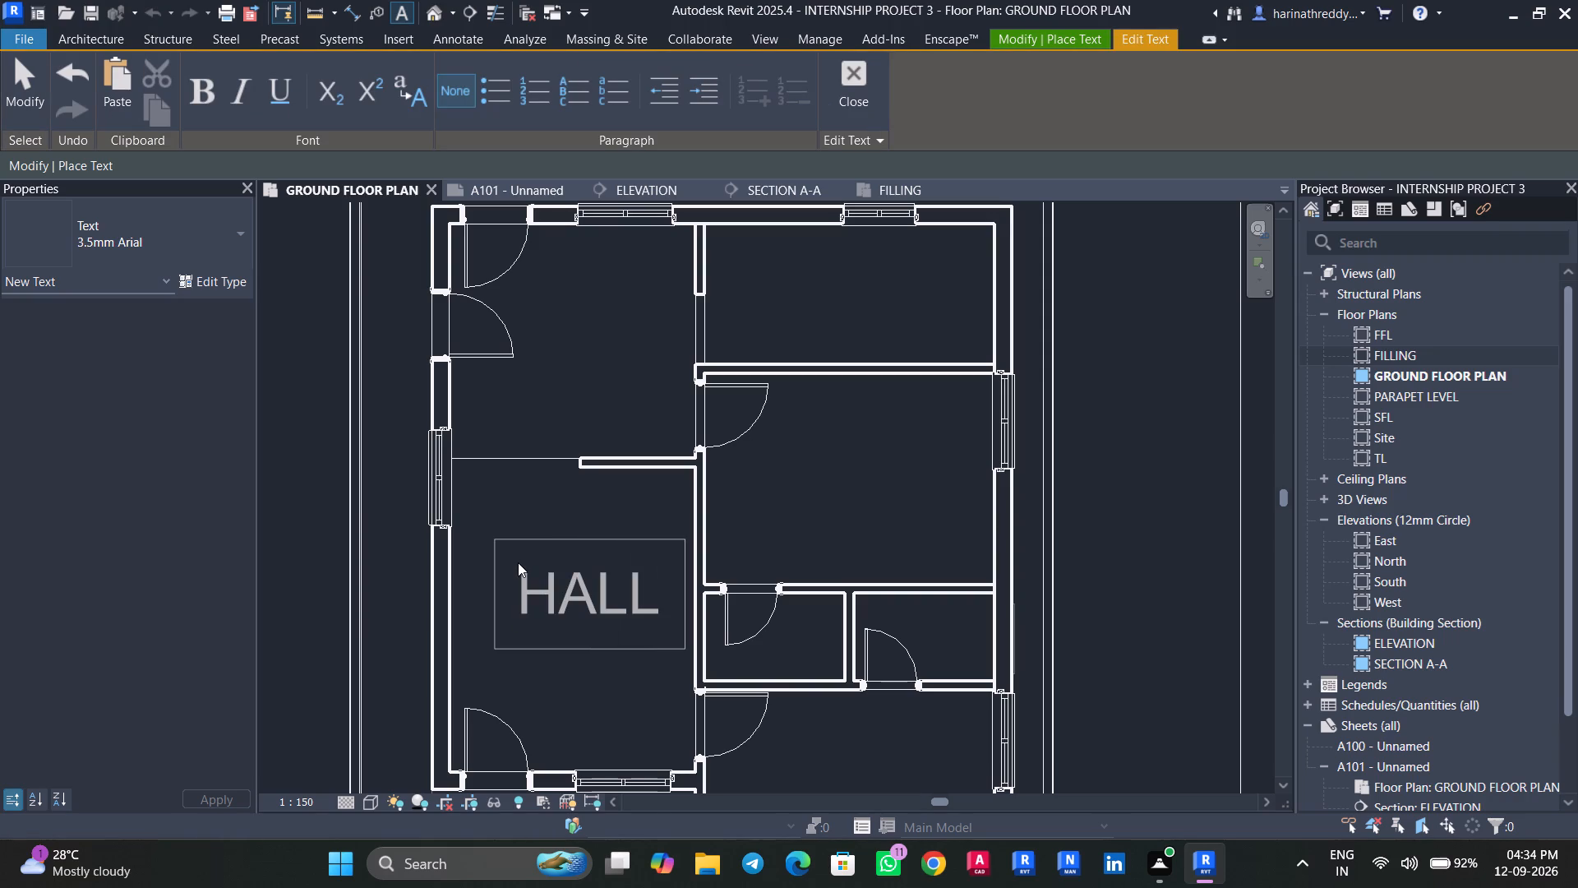
{"action": "key", "text": "Return"}
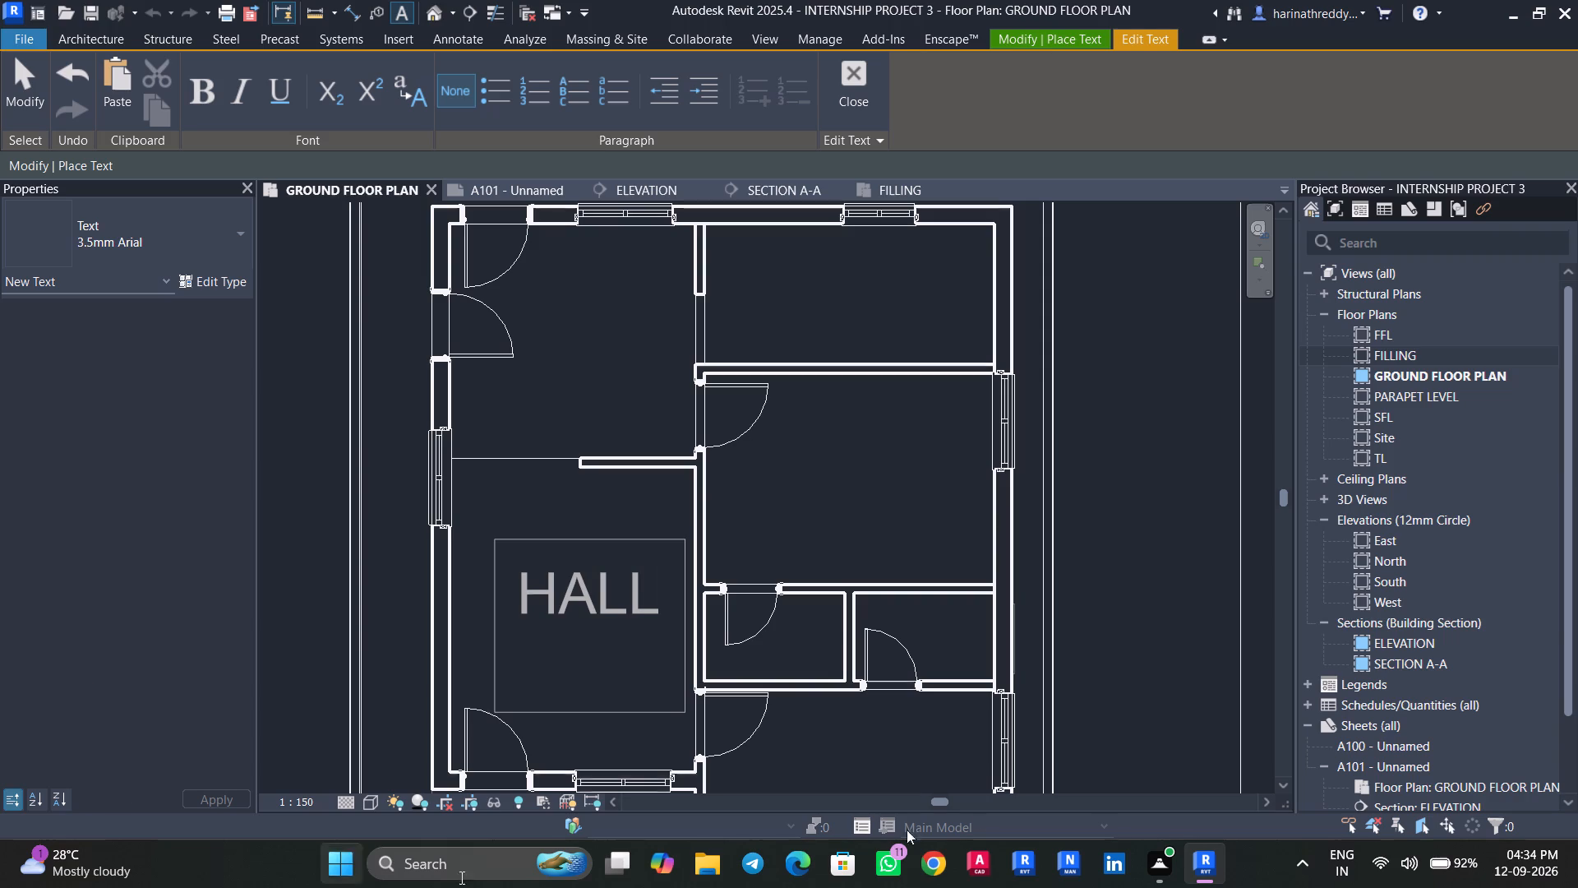
{"action": "left_click", "coordinate": [1577, 887]}
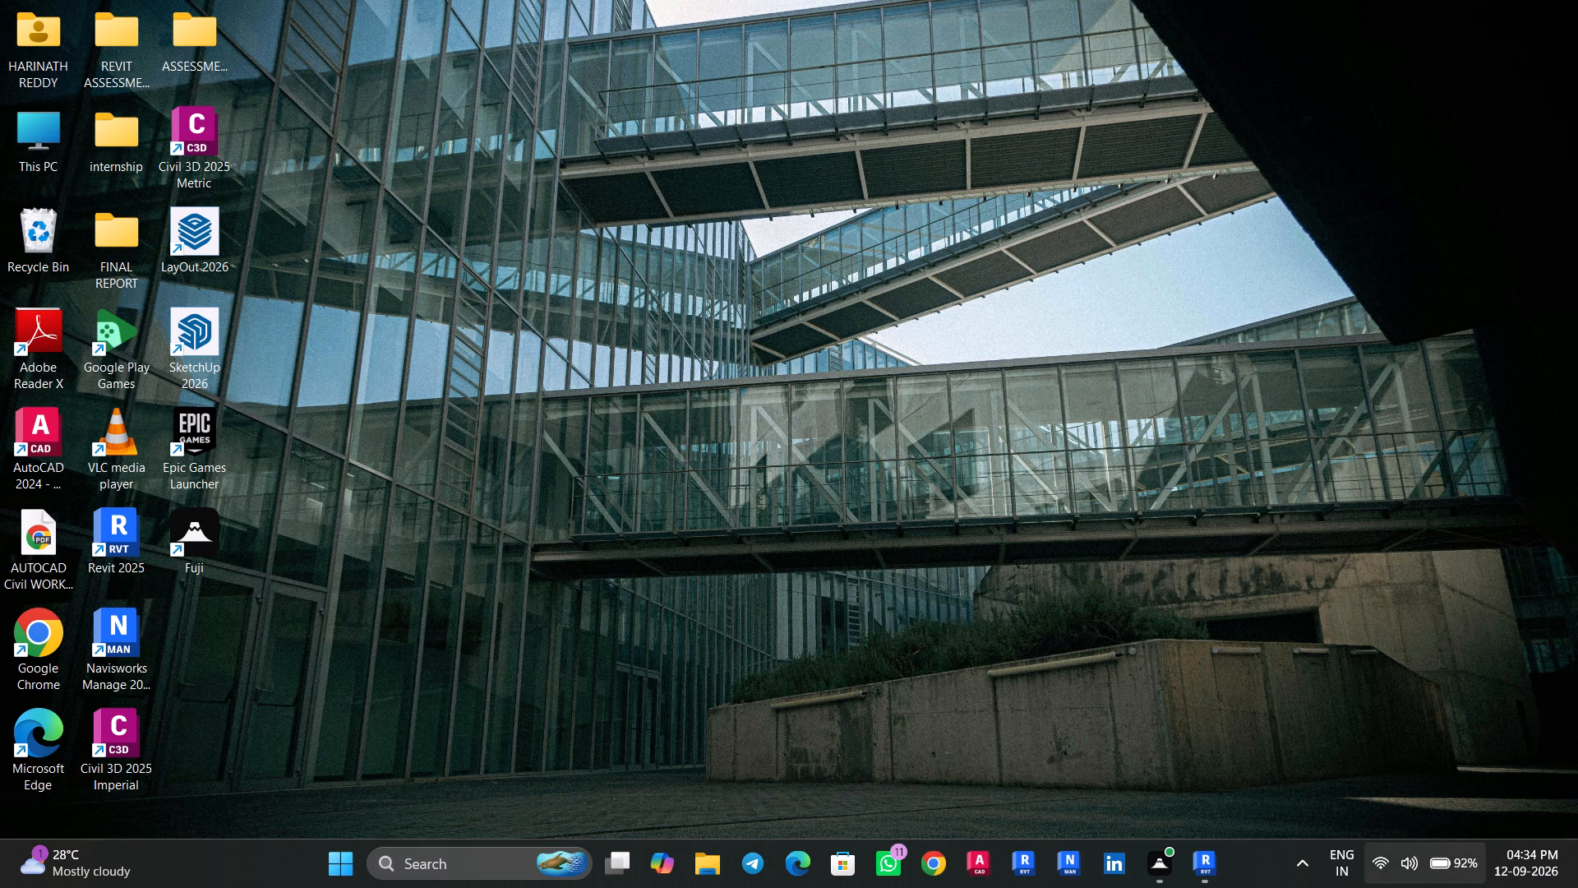
{"action": "left_click", "coordinate": [1202, 874]}
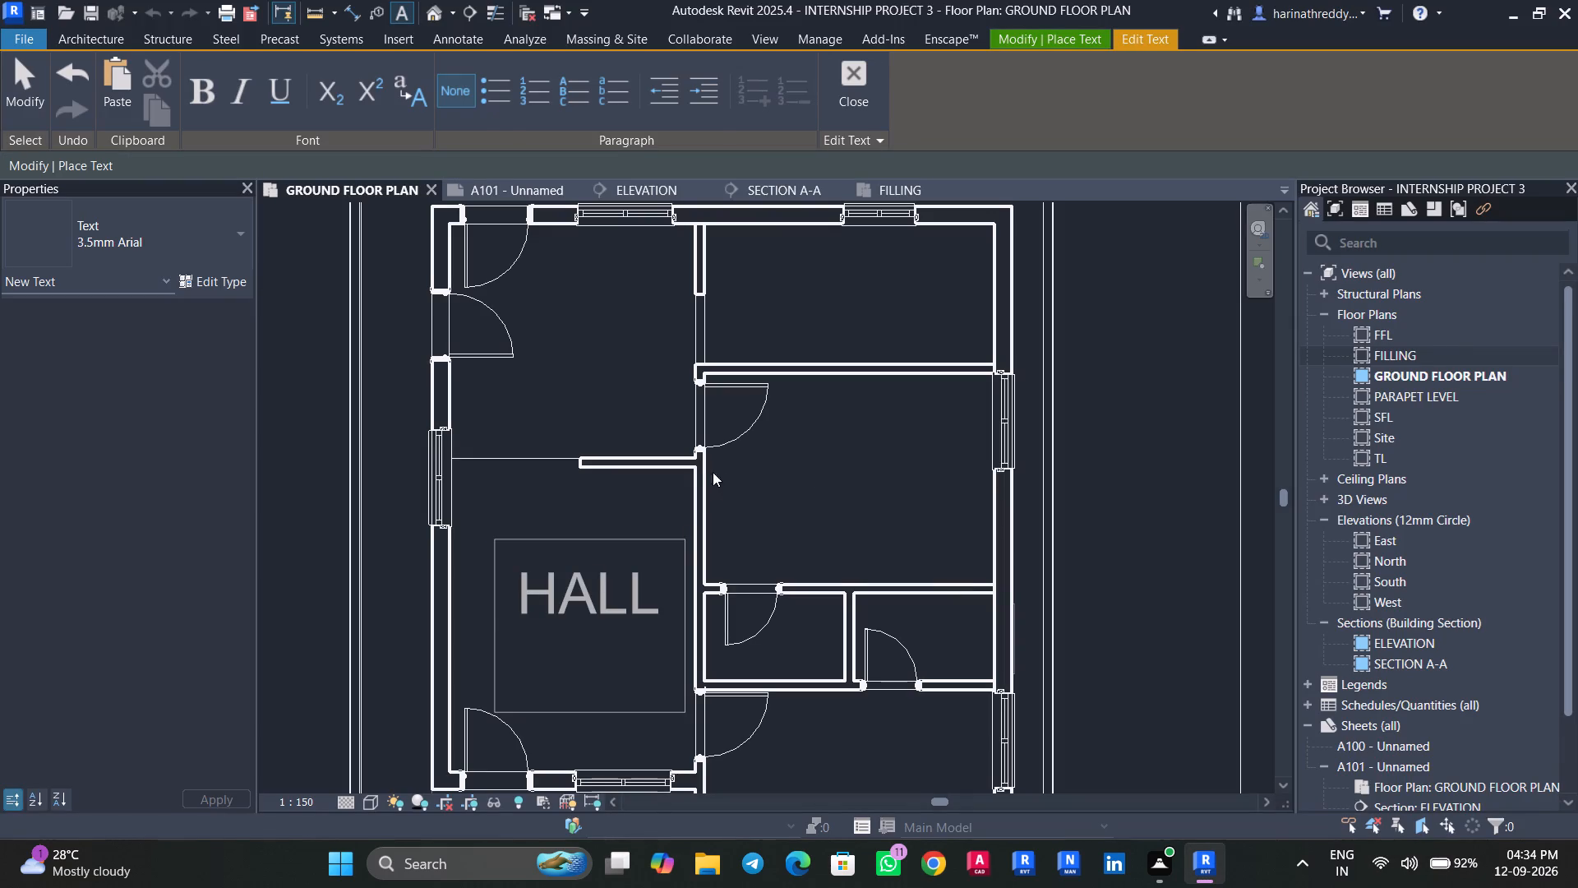
{"action": "left_click", "coordinate": [713, 472]}
{"action": "key", "text": "Escape"}
{"action": "key", "text": "Escape"}
Change the HALL note's text type to 2.5mm Arial.
{"action": "left_click", "coordinate": [574, 590]}
{"action": "left_click", "coordinate": [159, 227]}
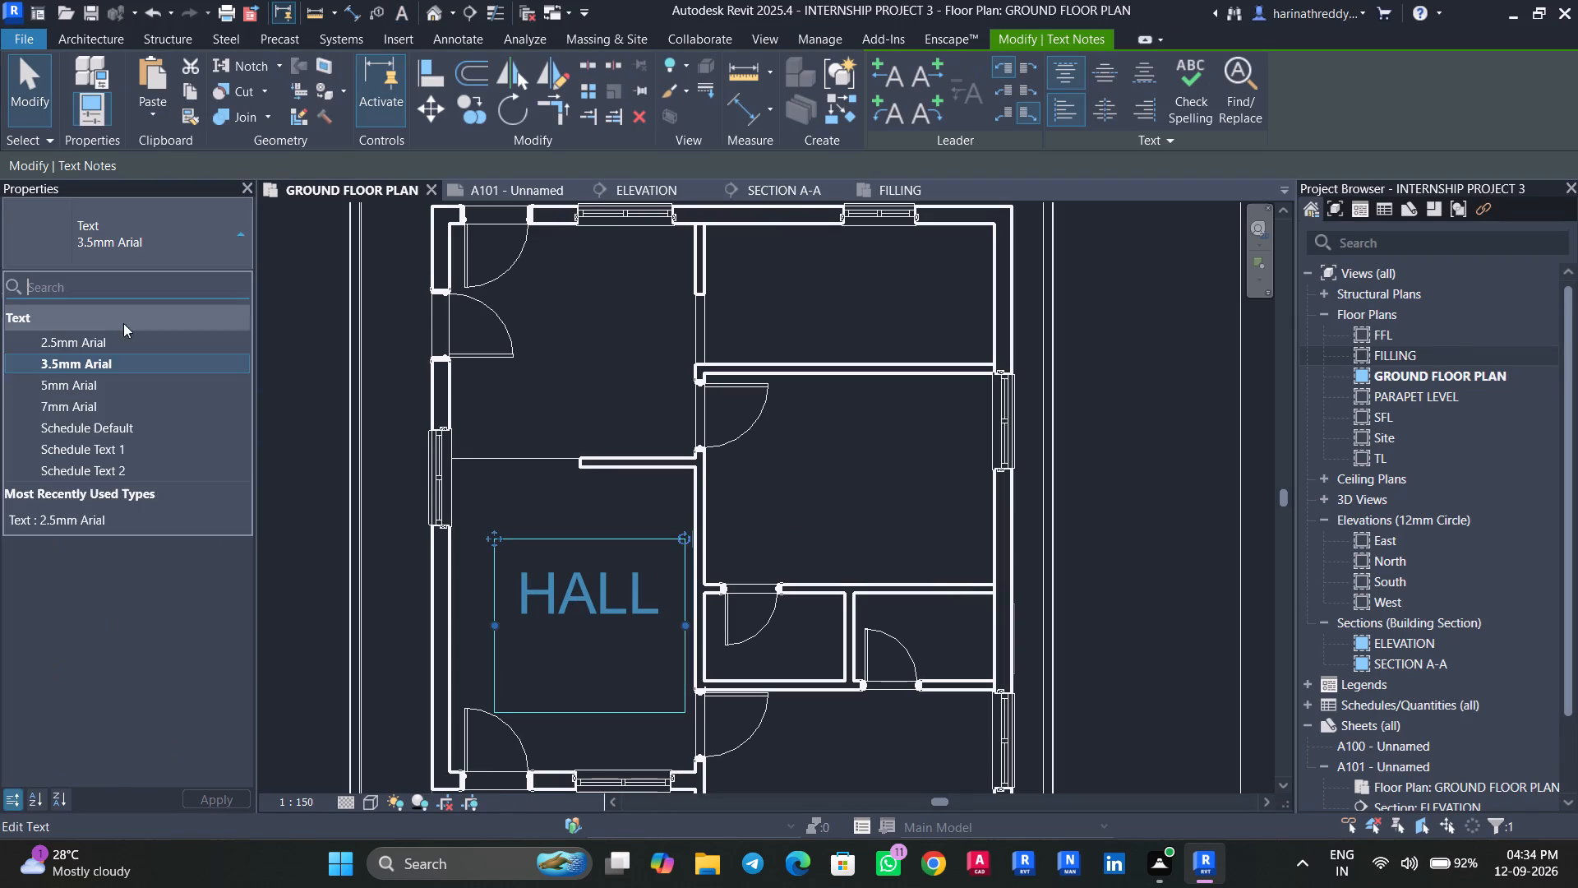
{"action": "left_click", "coordinate": [103, 342]}
Check the hall size in the FILLING reference drawing and add 10'6"X13' as the HALL note's second line.
{"action": "left_click", "coordinate": [622, 579]}
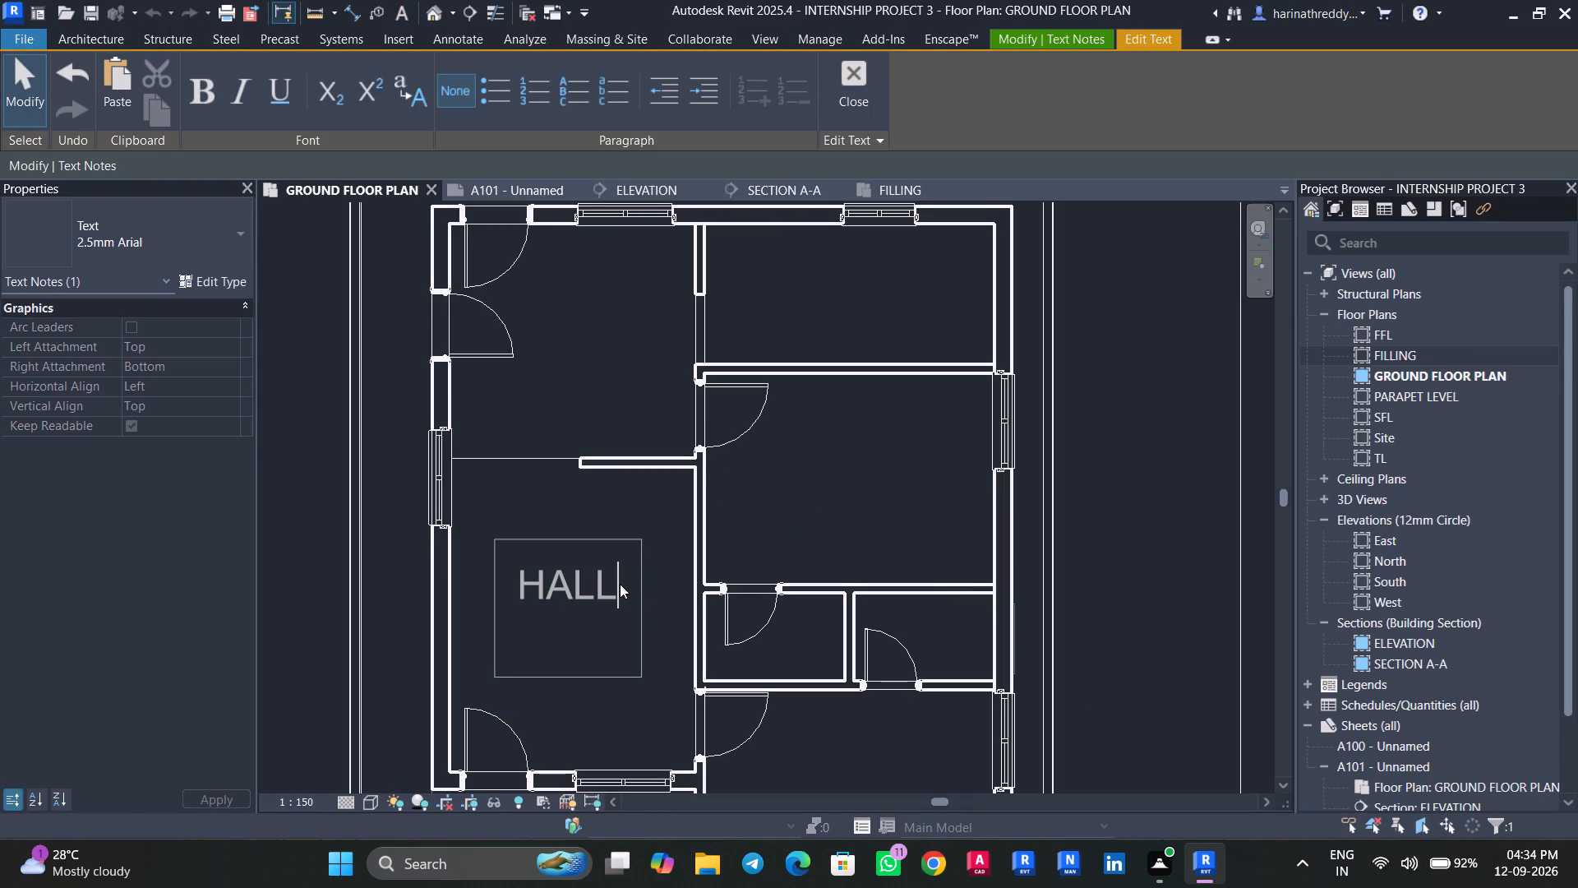
{"action": "key", "text": "Return"}
{"action": "left_click", "coordinate": [888, 197]}
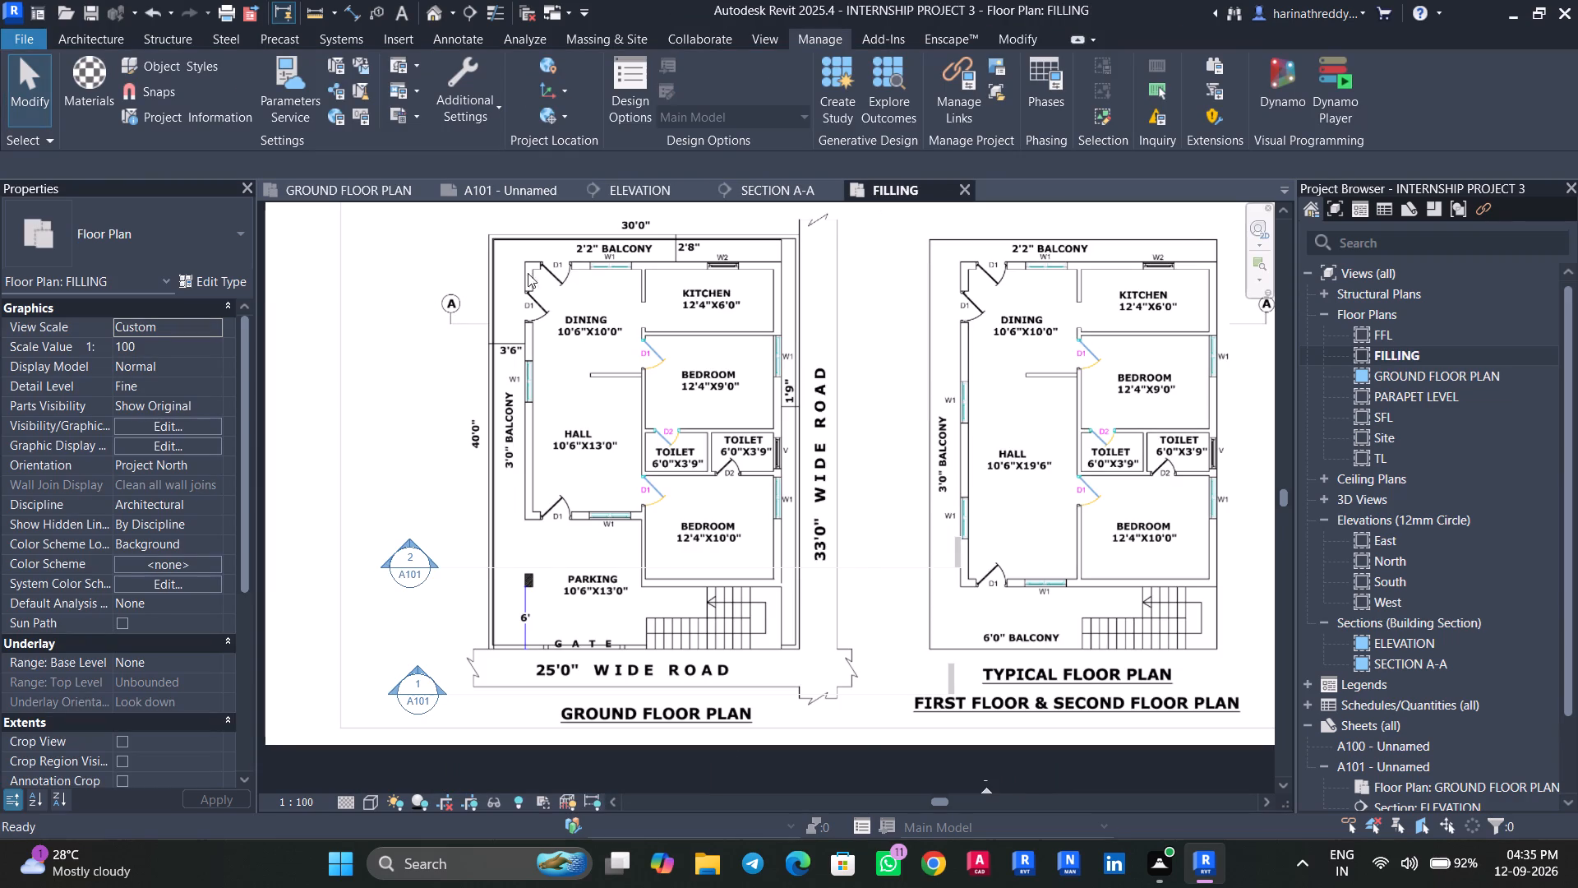
{"action": "left_click", "coordinate": [395, 202]}
{"action": "left_click", "coordinate": [390, 193]}
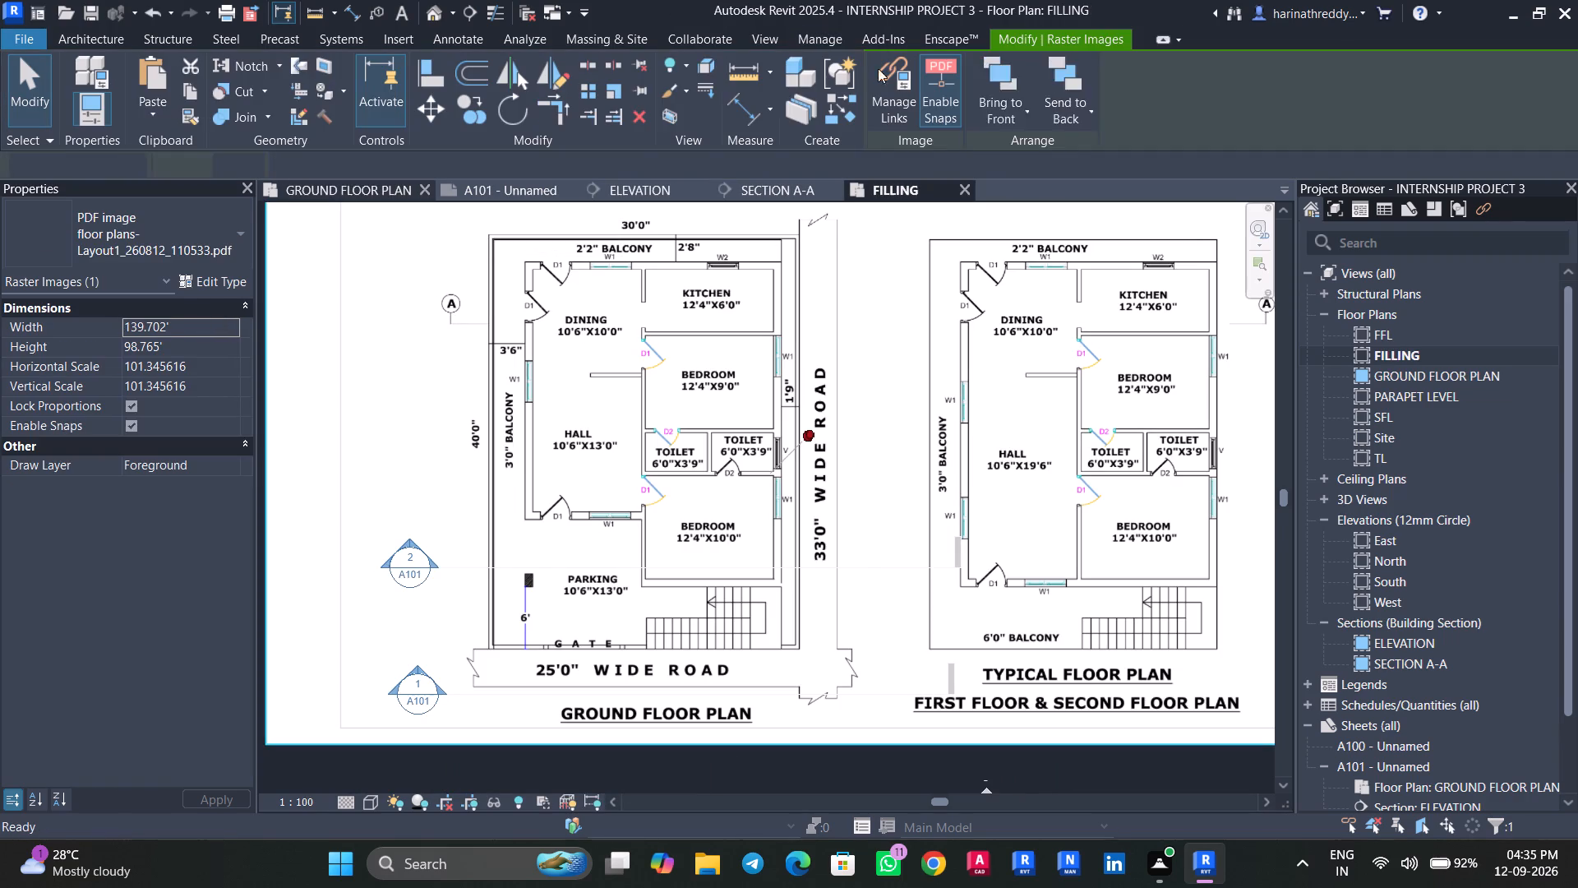
{"action": "left_click", "coordinate": [610, 591]}
{"action": "left_click", "coordinate": [616, 590]}
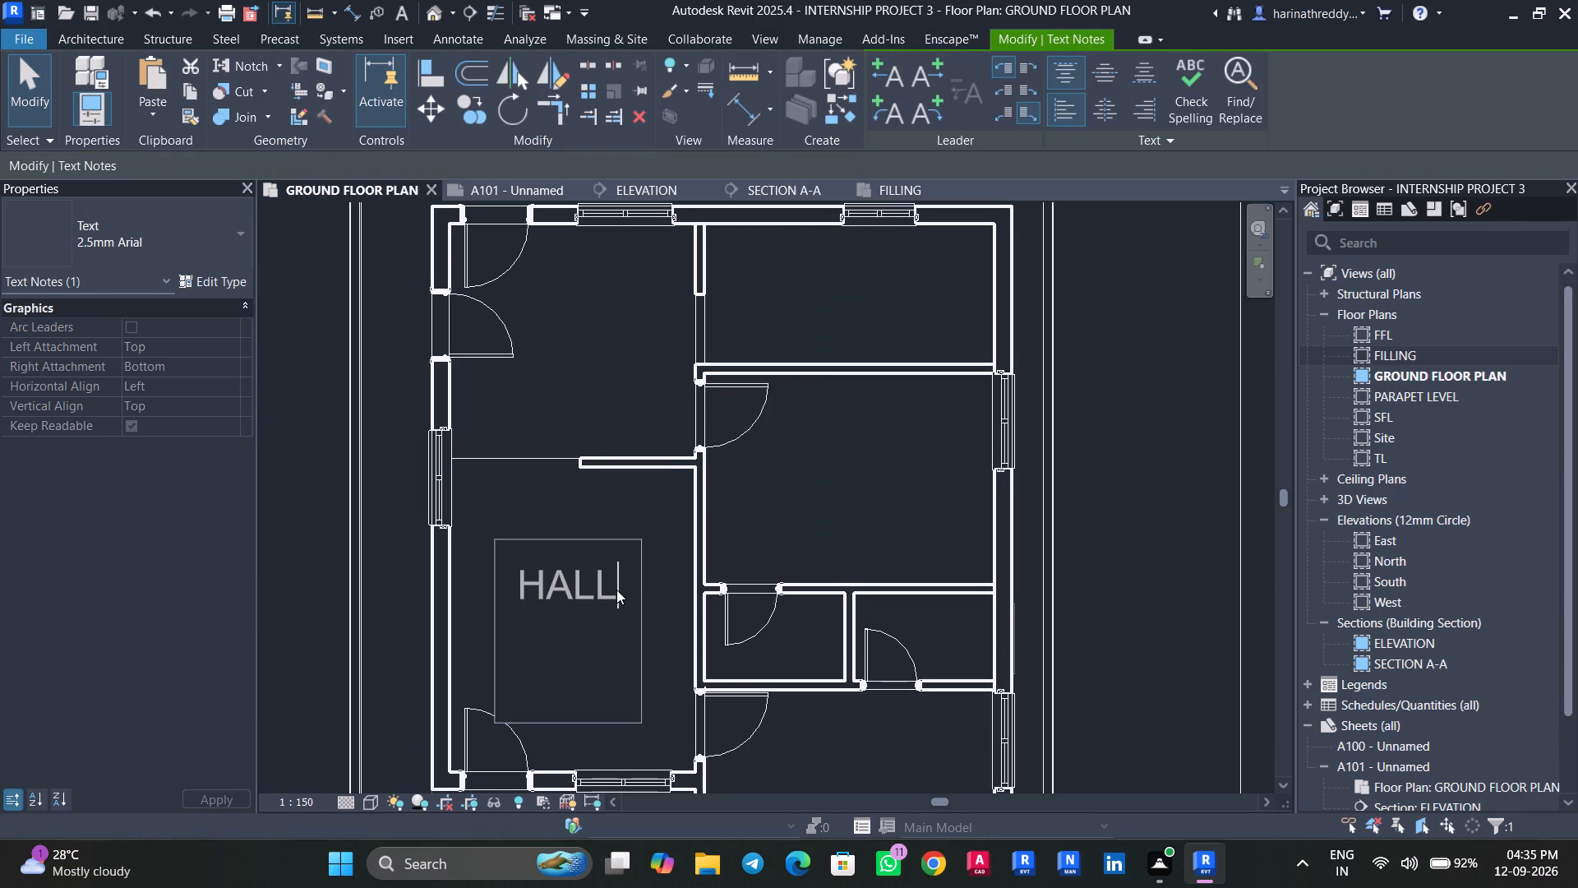
{"action": "key", "text": "Return"}
{"action": "type", "text": "10'6'"}
{"action": "key", "text": "BackSpace"}
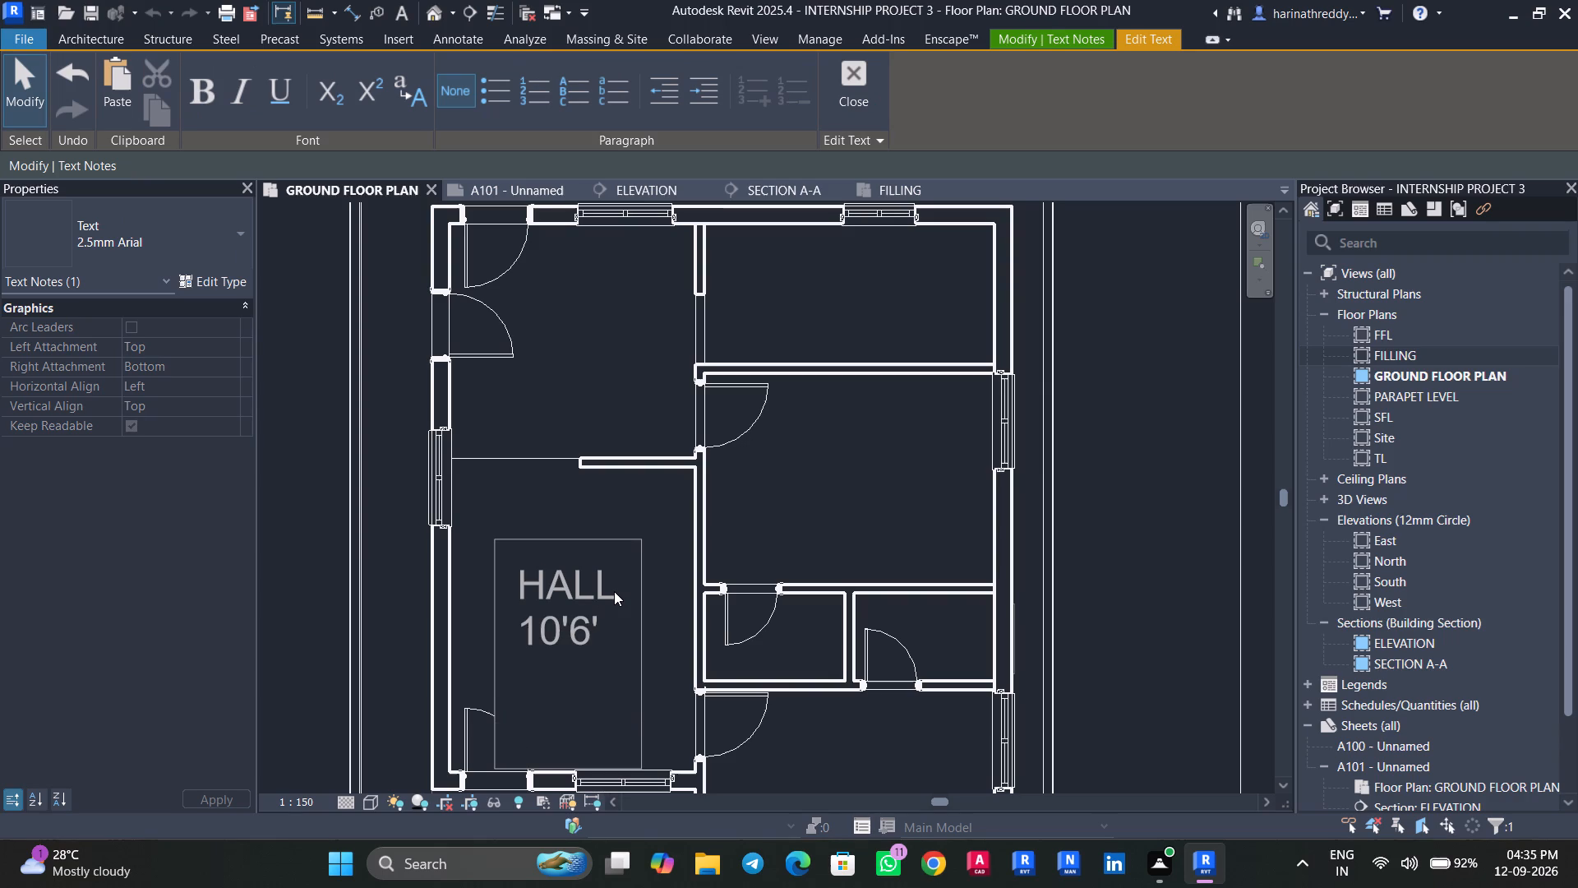
{"action": "key", "text": "shift+quotedbl"}
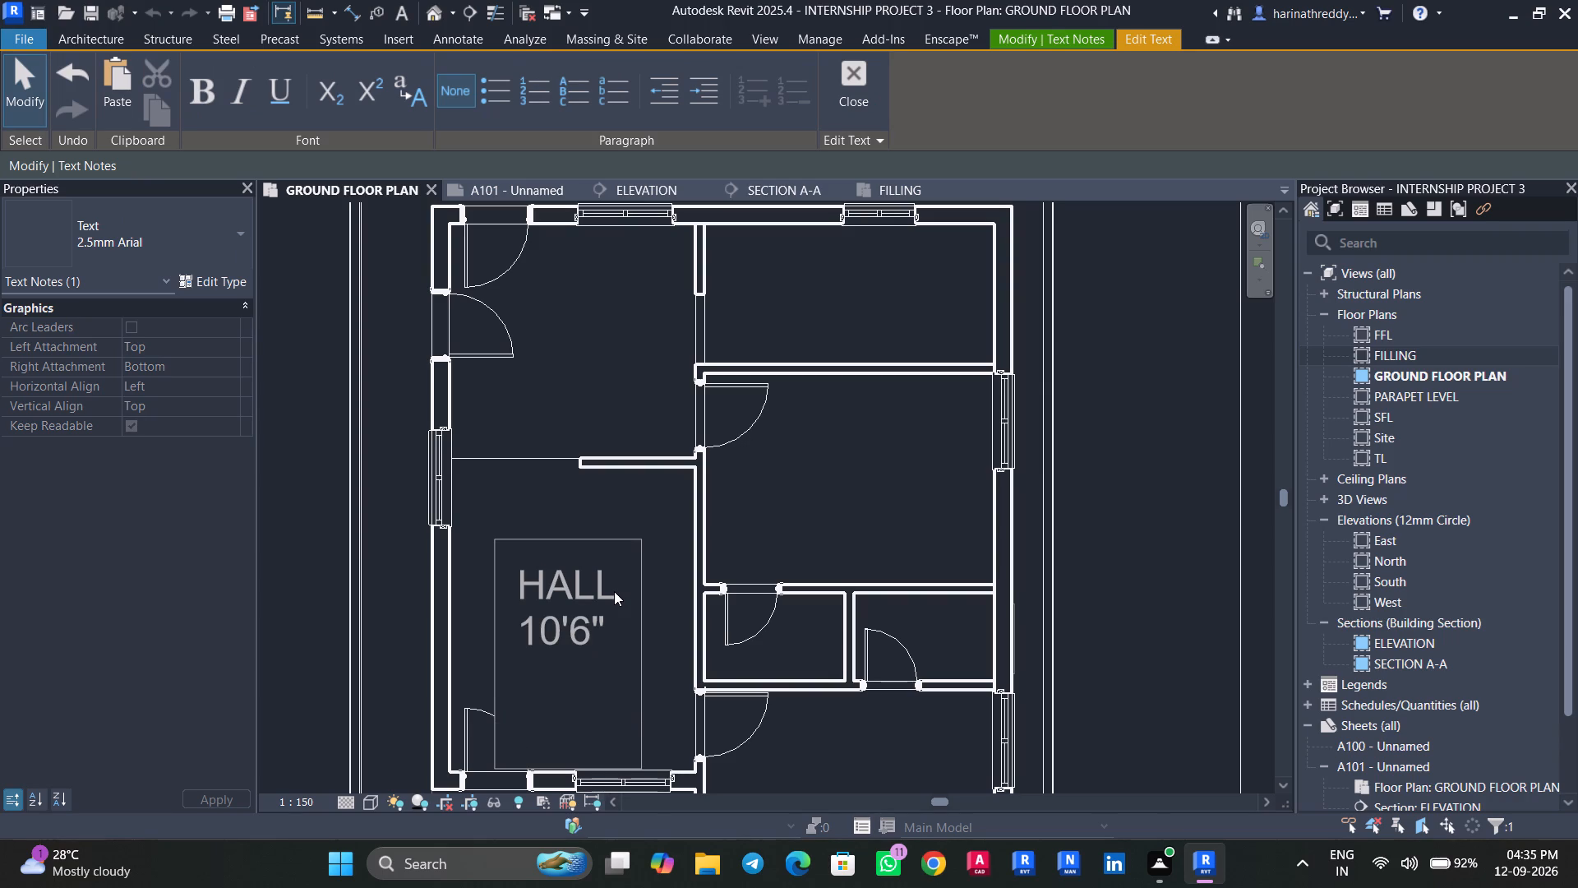
{"action": "key", "text": "space"}
{"action": "type", "text": "X"}
{"action": "key", "text": "space"}
{"action": "key", "text": "BackSpace"}
{"action": "key", "text": "BackSpace"}
{"action": "key", "text": "BackSpace"}
{"action": "key", "text": "x"}
{"action": "type", "text": "13'"}
{"action": "left_click", "coordinate": [793, 491]}
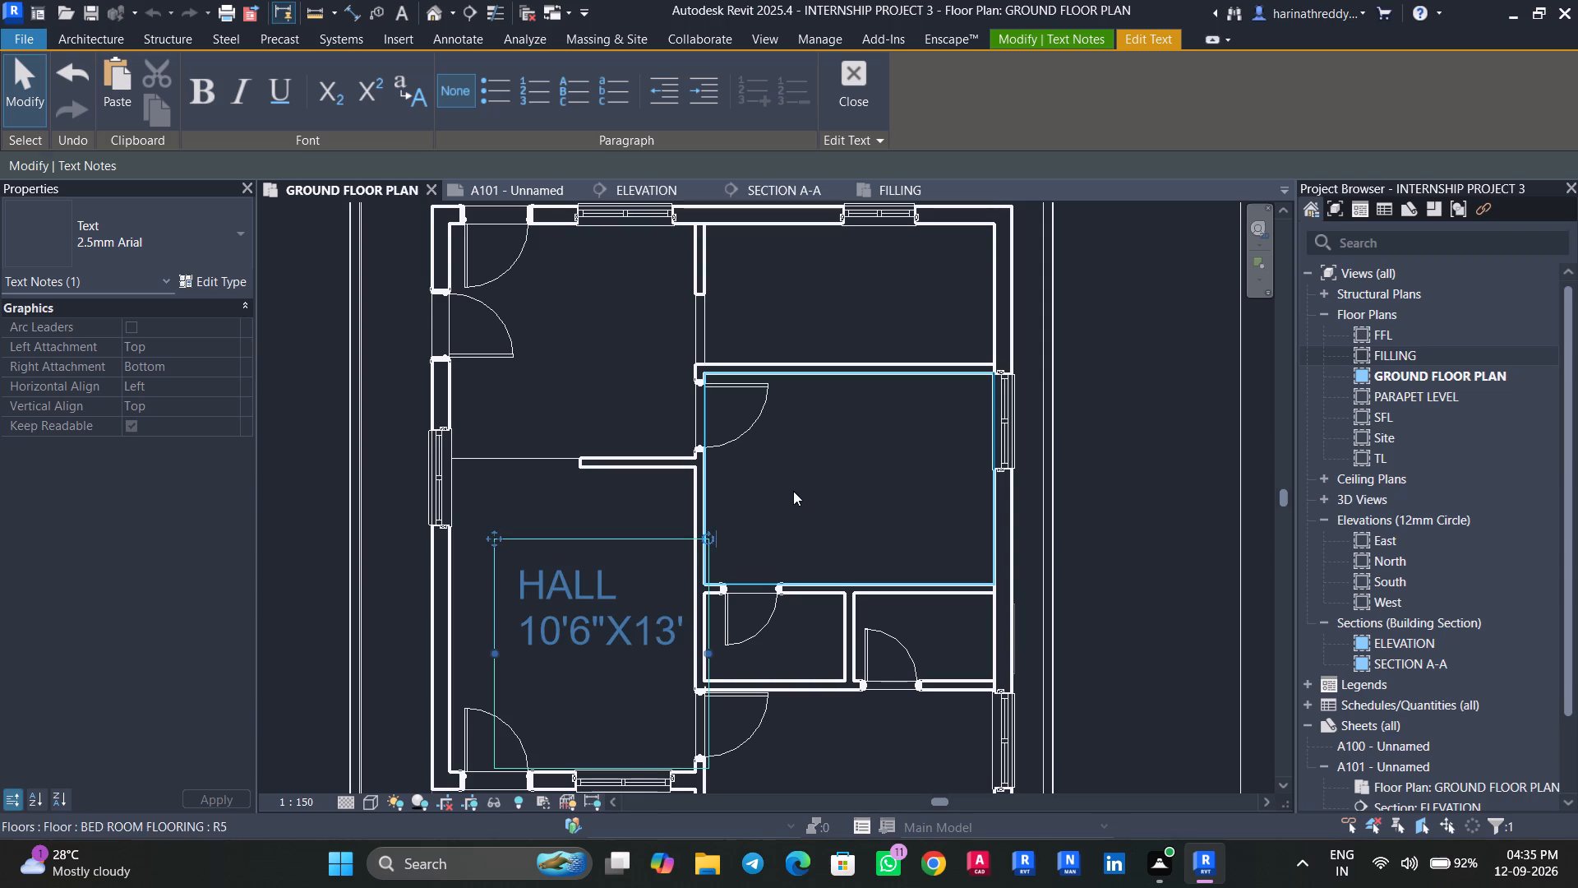
{"action": "key", "text": "Escape"}
{"action": "key", "text": "Escape"}
Indent the word HALL with leading spaces so it sits centred above the size line.
{"action": "left_click", "coordinate": [605, 565]}
{"action": "key", "text": "Escape"}
{"action": "left_click", "coordinate": [554, 581]}
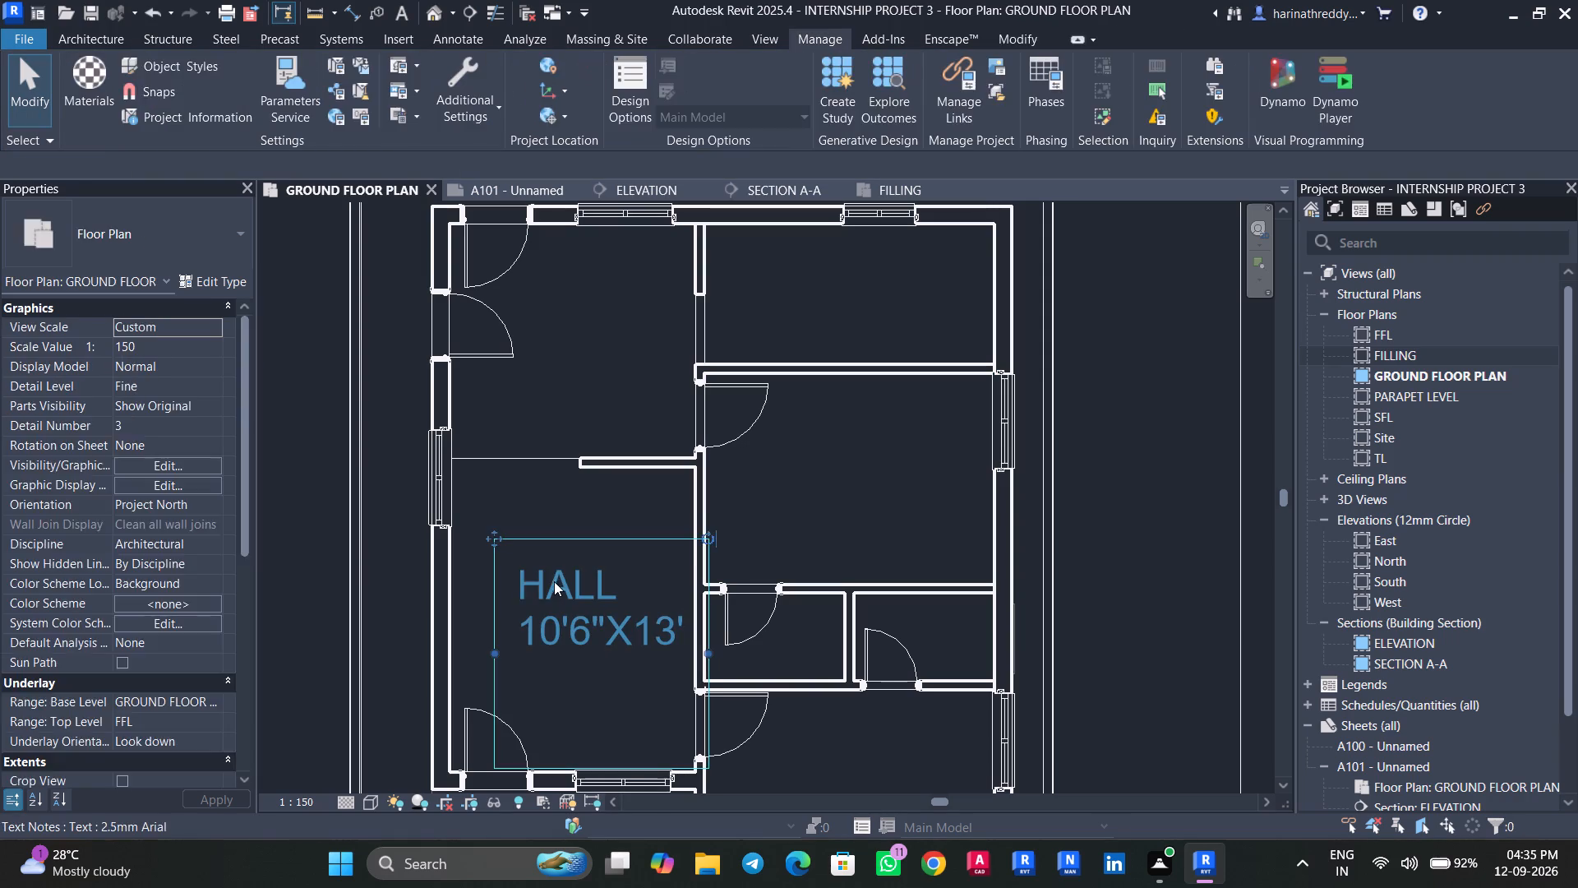
{"action": "left_click", "coordinate": [528, 598]}
{"action": "key", "text": "space"}
{"action": "key", "text": "space"}
{"action": "key", "text": "space"}
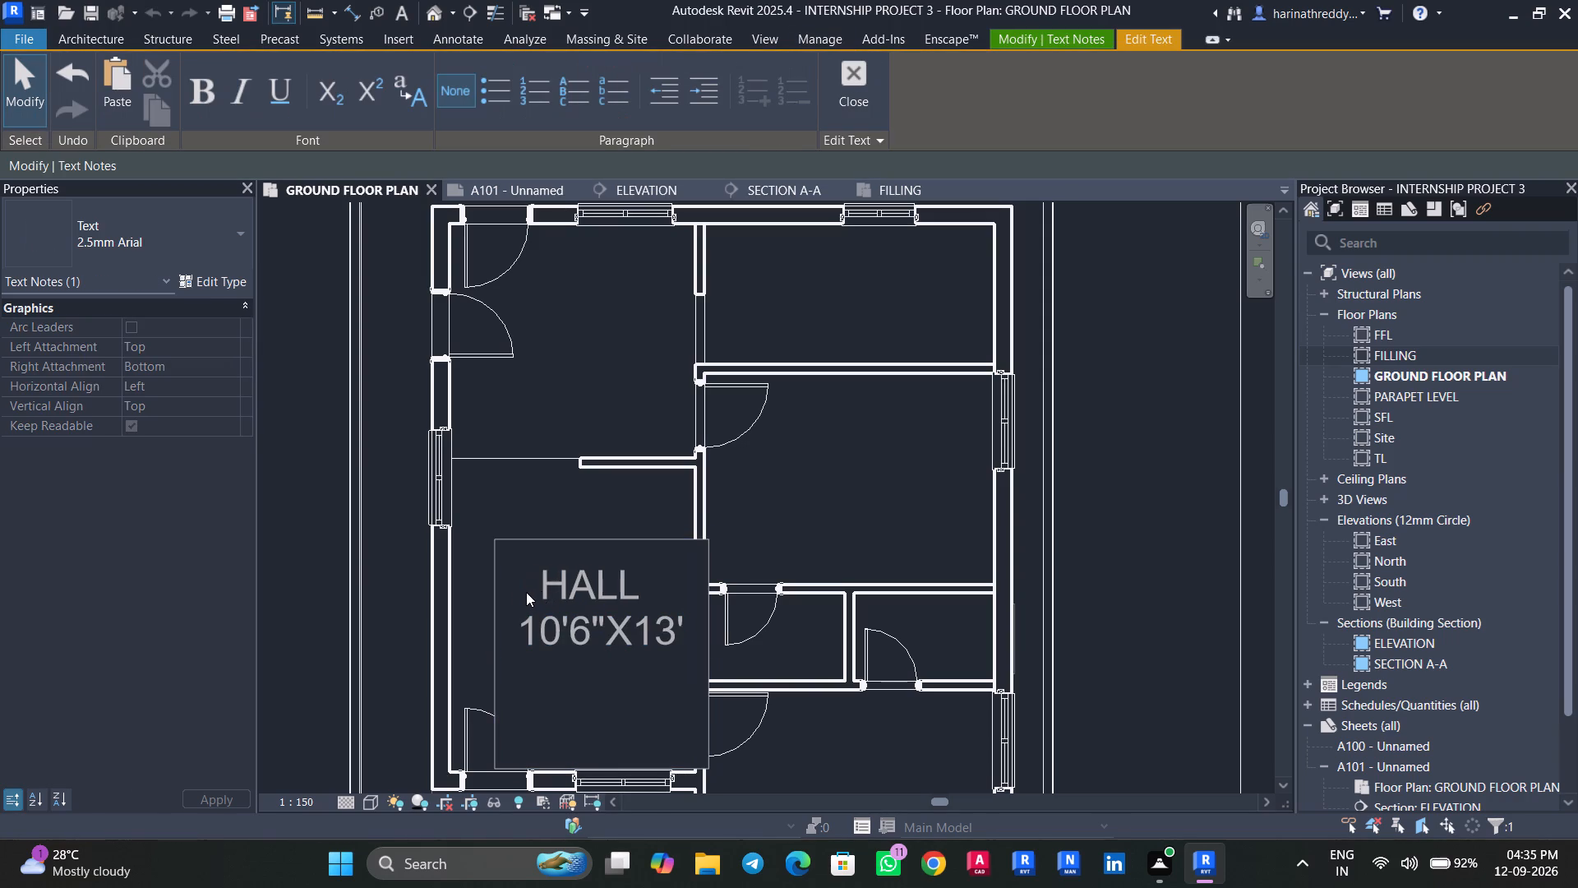
{"action": "left_click", "coordinate": [601, 481]}
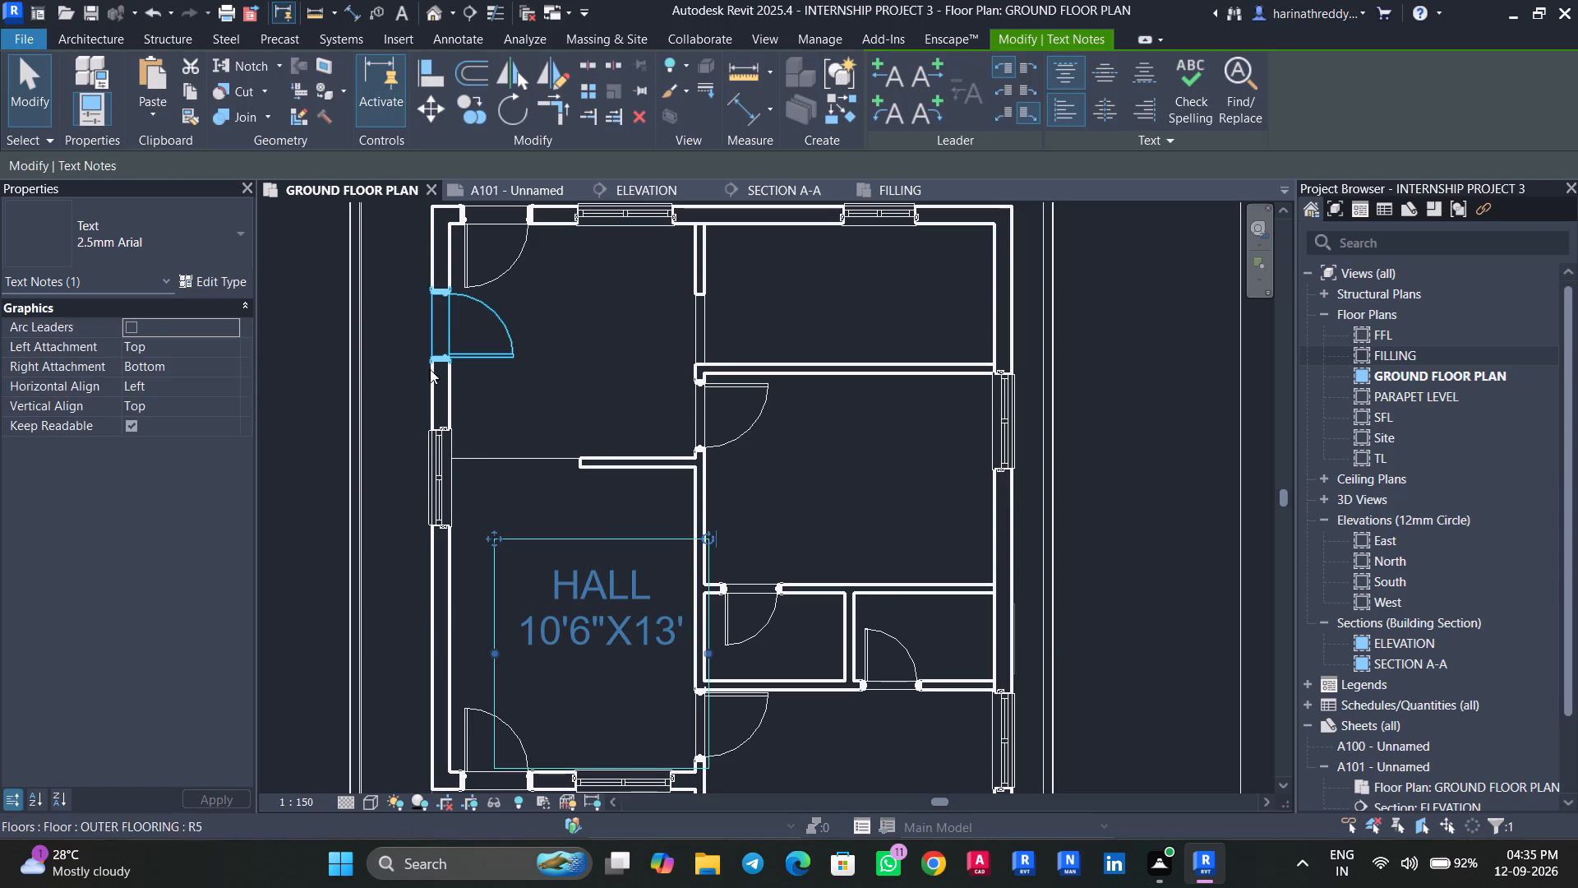
{"action": "key", "text": "Escape"}
{"action": "key", "text": "Escape"}
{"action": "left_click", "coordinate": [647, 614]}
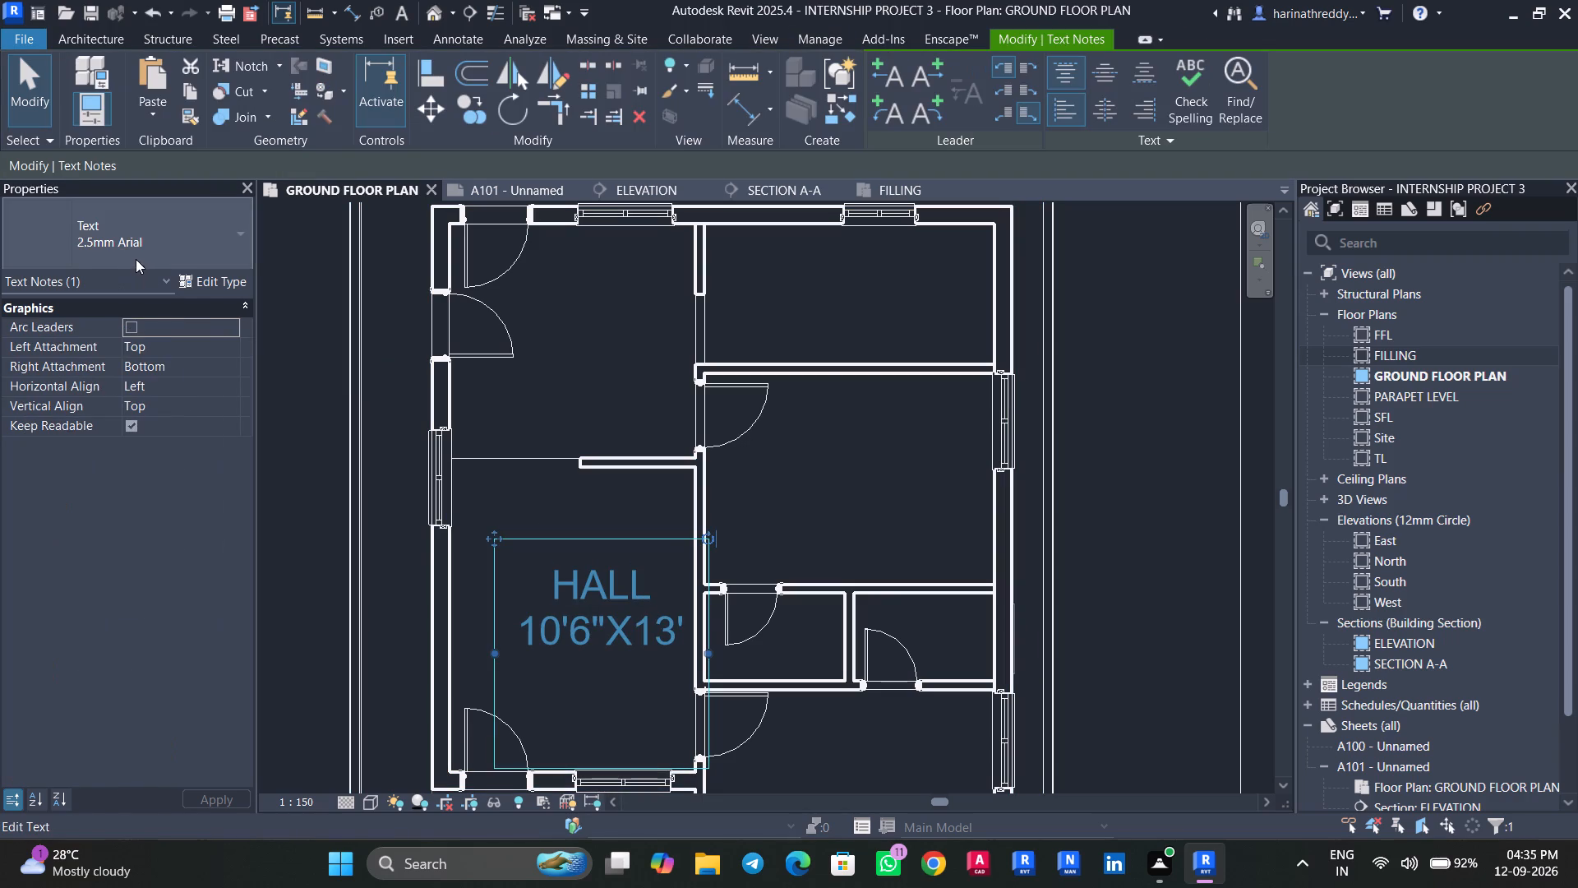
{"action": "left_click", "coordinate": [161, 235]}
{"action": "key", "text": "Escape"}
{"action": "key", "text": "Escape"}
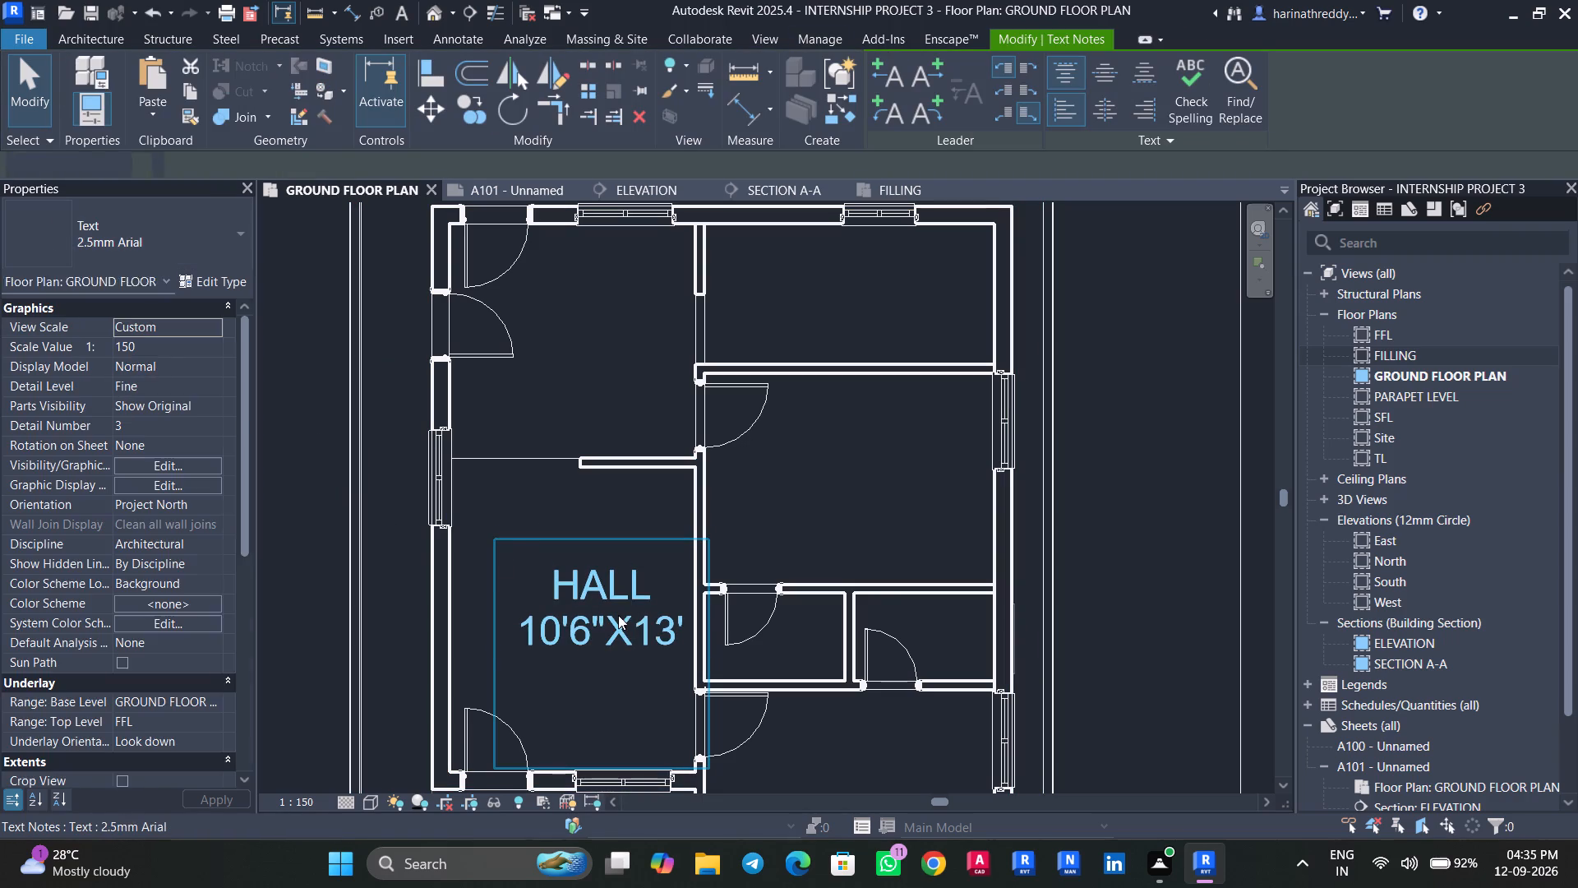
Move the HALL note slightly up and toward the outer wall so it fits between the hall's walls.
{"action": "left_click", "coordinate": [538, 580]}
{"action": "left_click_drag", "start_coordinate": [496, 530], "coordinate": [481, 517]}
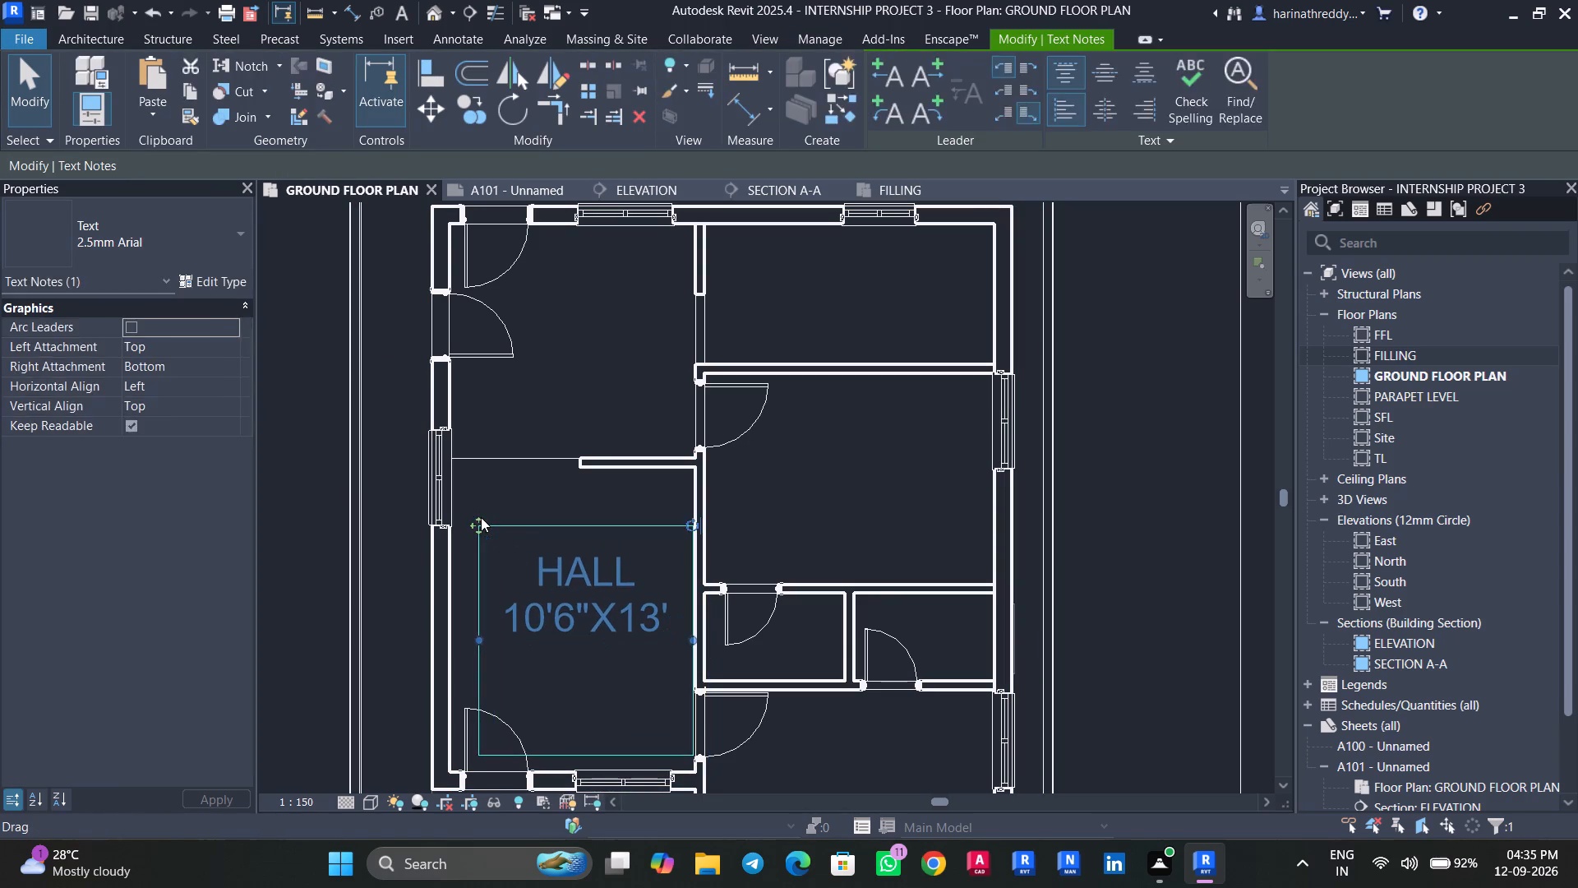
{"action": "key", "text": "Escape"}
Add a 2.5mm Arial text note reading DINING with 10'6"X10' on its second line in the room above the hall.
{"action": "scroll", "coordinate": [843, 632], "scroll_direction": "down", "scroll_amount": 7}
{"action": "scroll", "coordinate": [1019, 620], "scroll_direction": "up", "scroll_amount": 4}
{"action": "middle_click_drag", "start_coordinate": [1015, 612], "coordinate": [912, 581]}
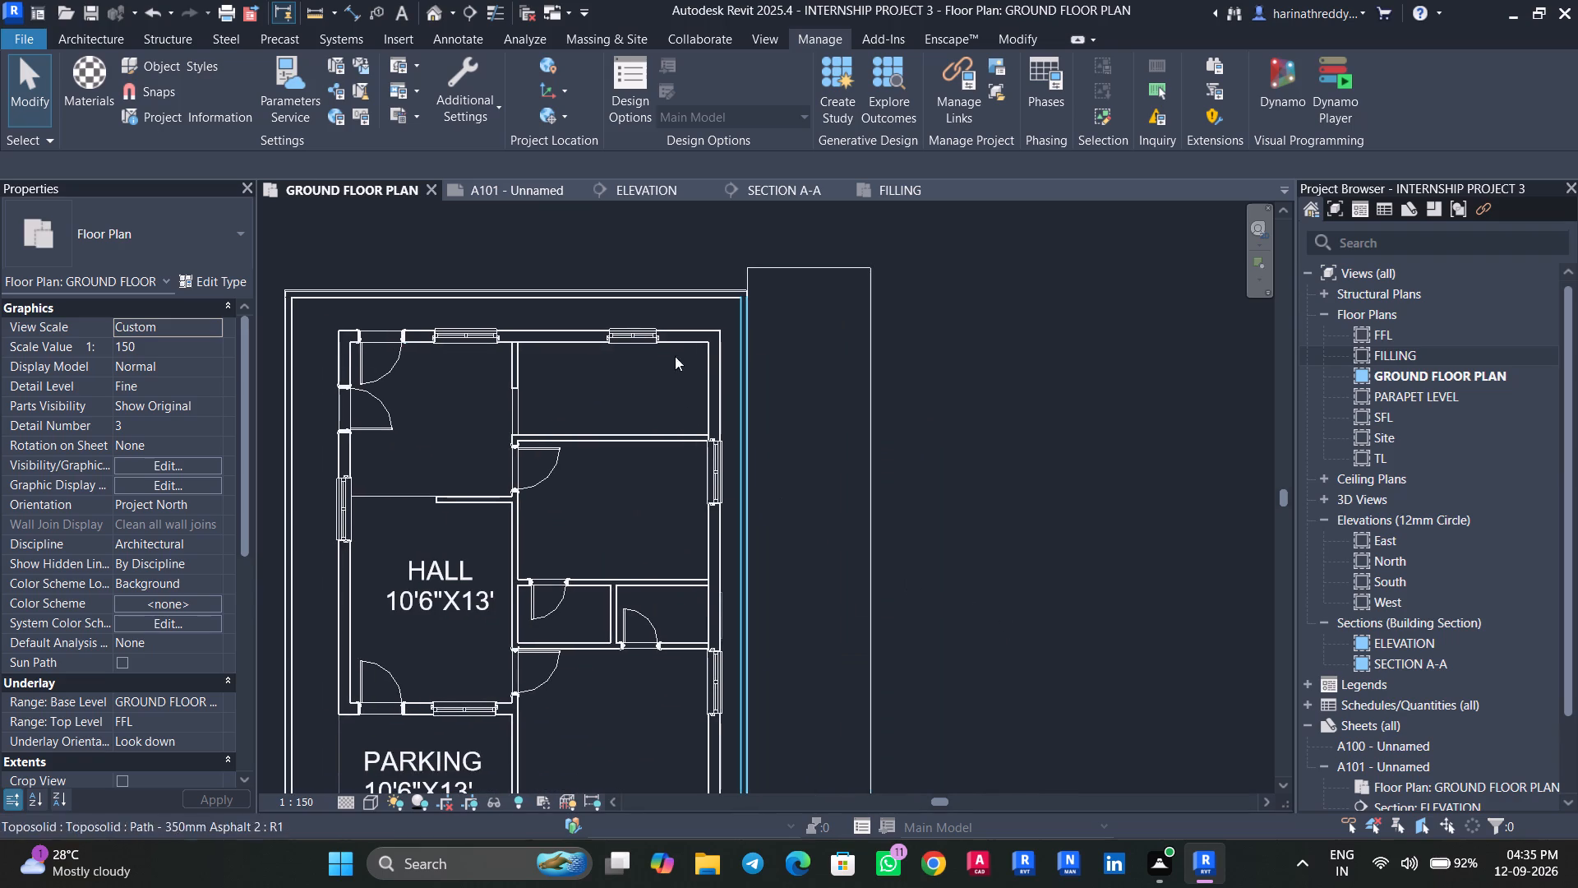
{"action": "left_click", "coordinate": [913, 185]}
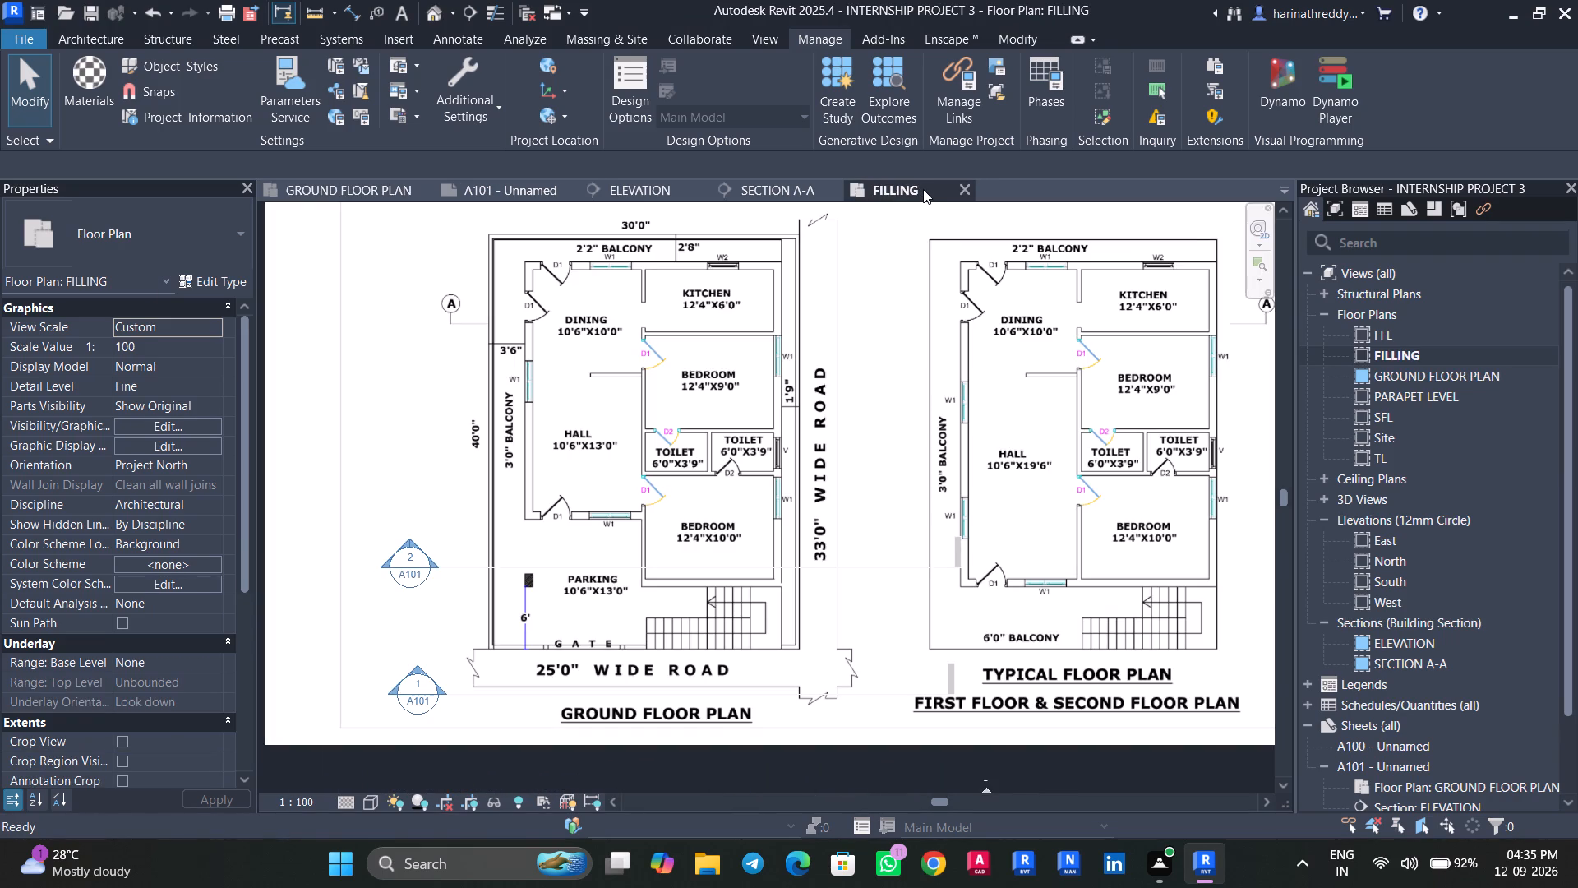
{"action": "left_click", "coordinate": [337, 198]}
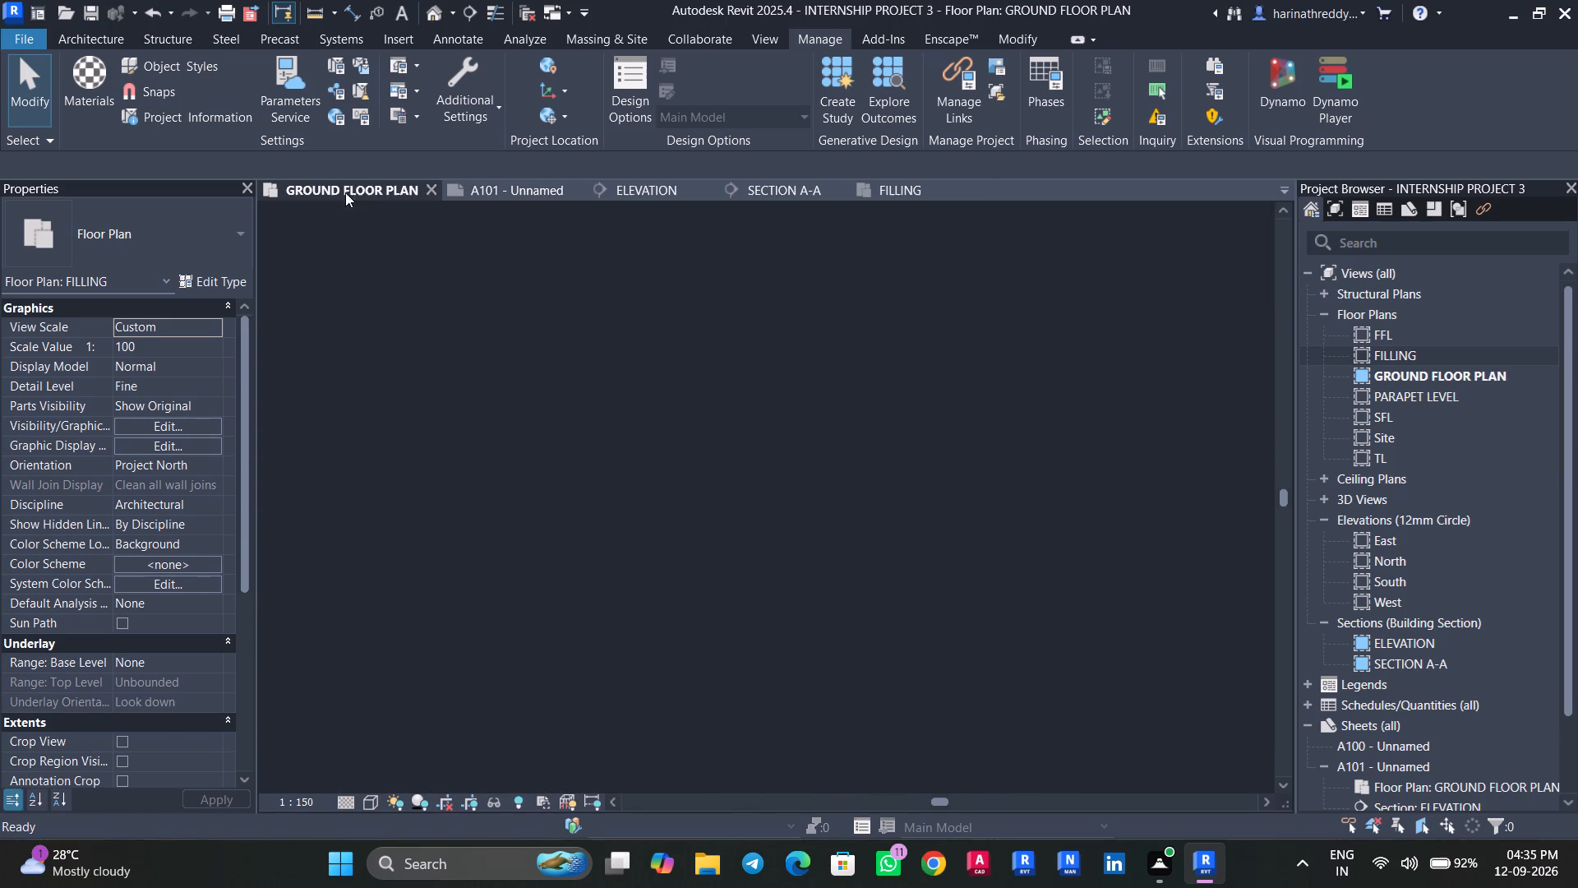
{"action": "key", "text": "t"}
{"action": "key", "text": "x"}
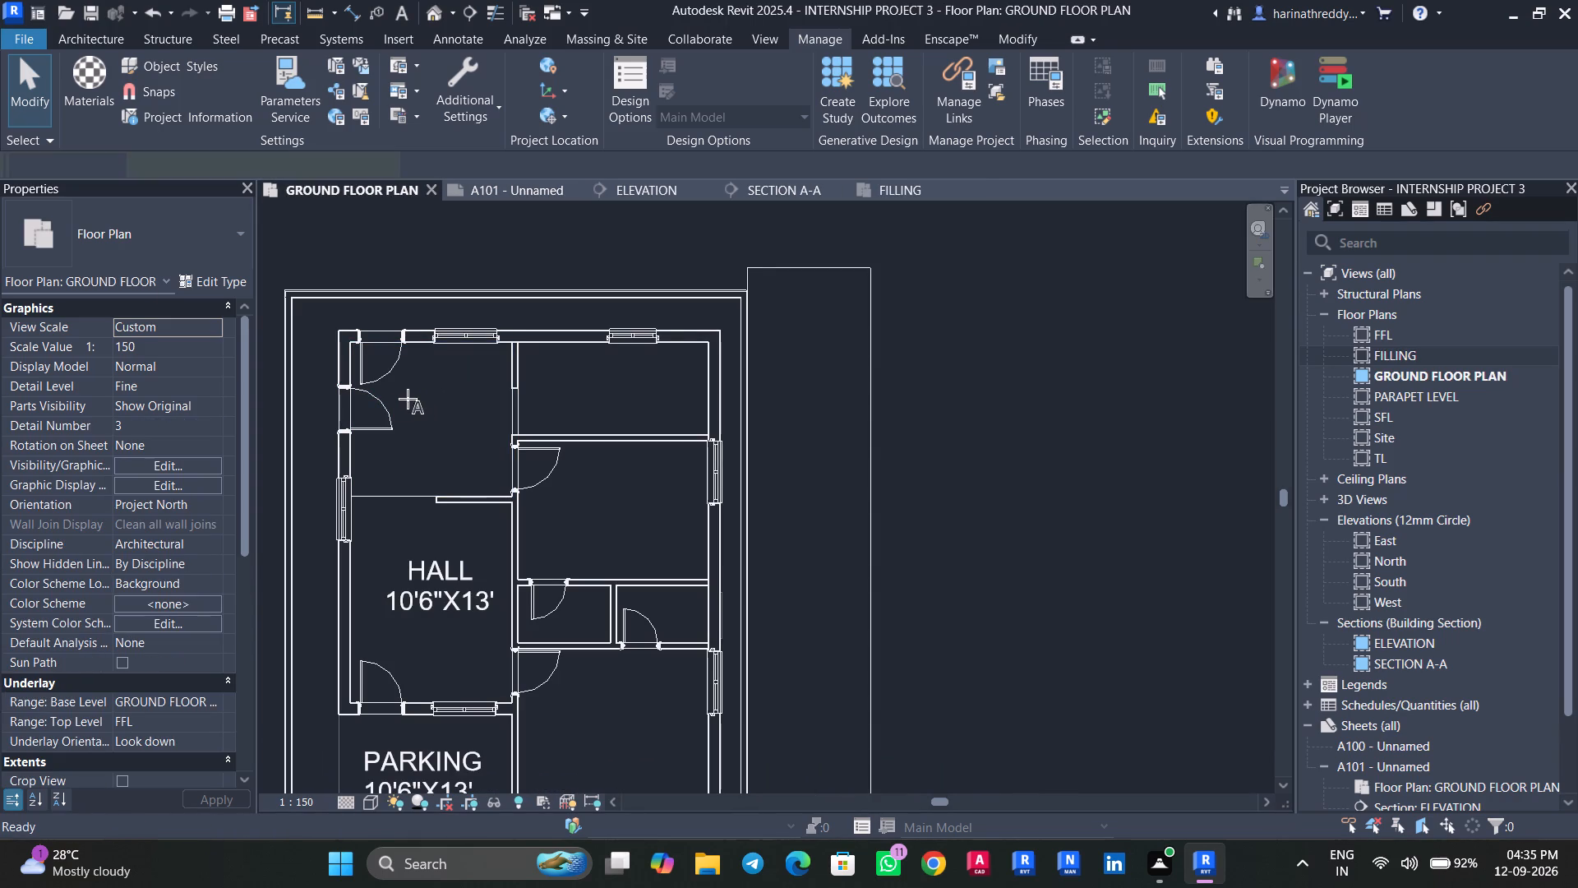
{"action": "left_click", "coordinate": [152, 247]}
{"action": "left_click", "coordinate": [118, 345]}
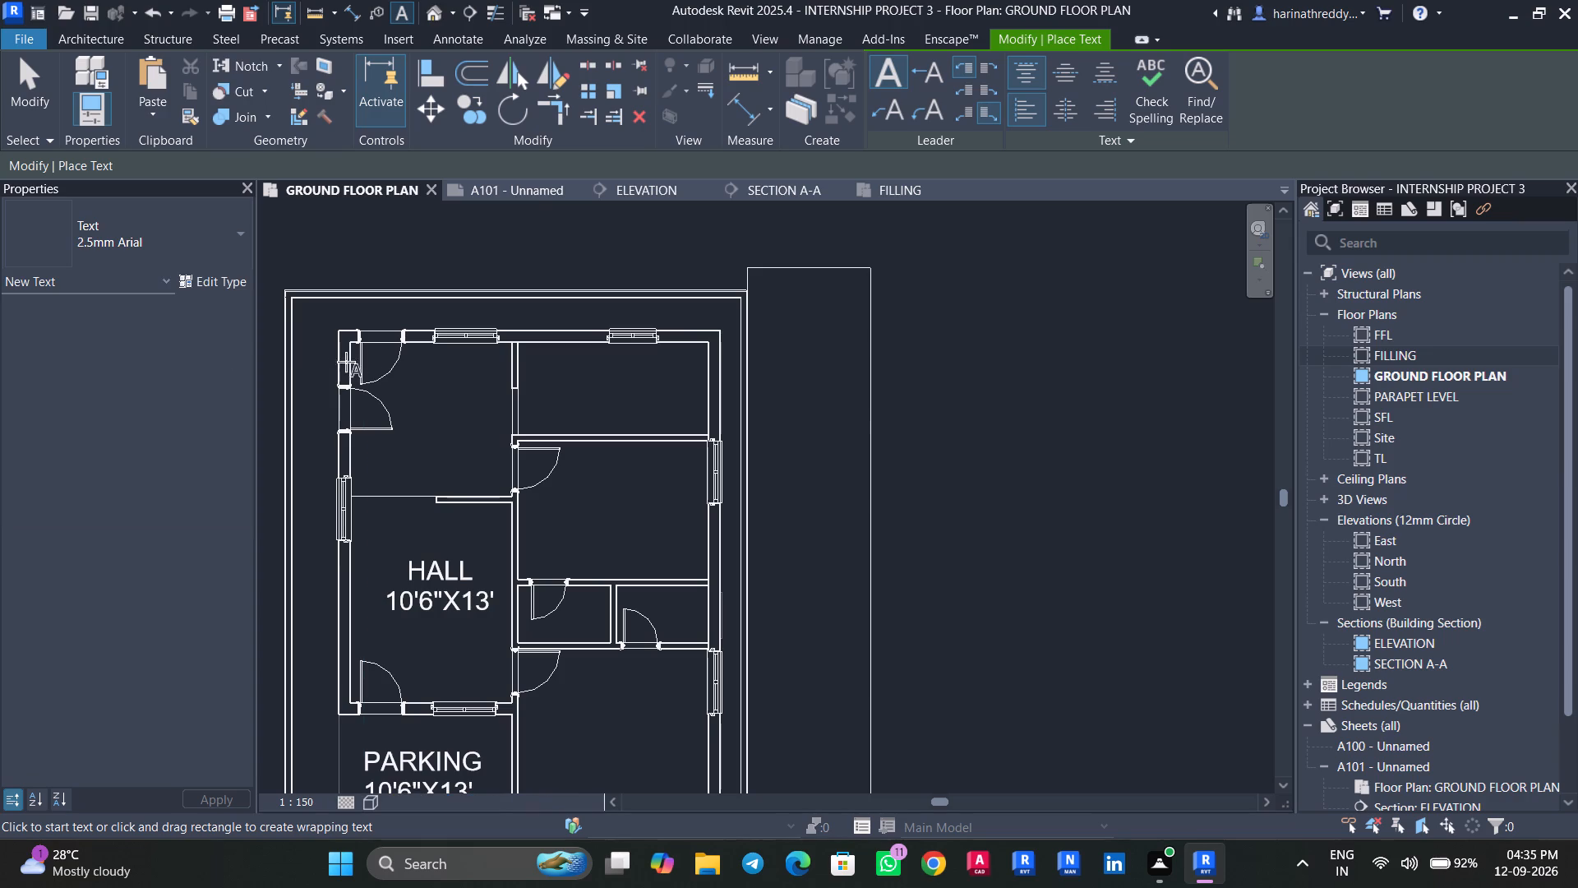
{"action": "left_click", "coordinate": [375, 411]}
{"action": "type", "text": "DINING"}
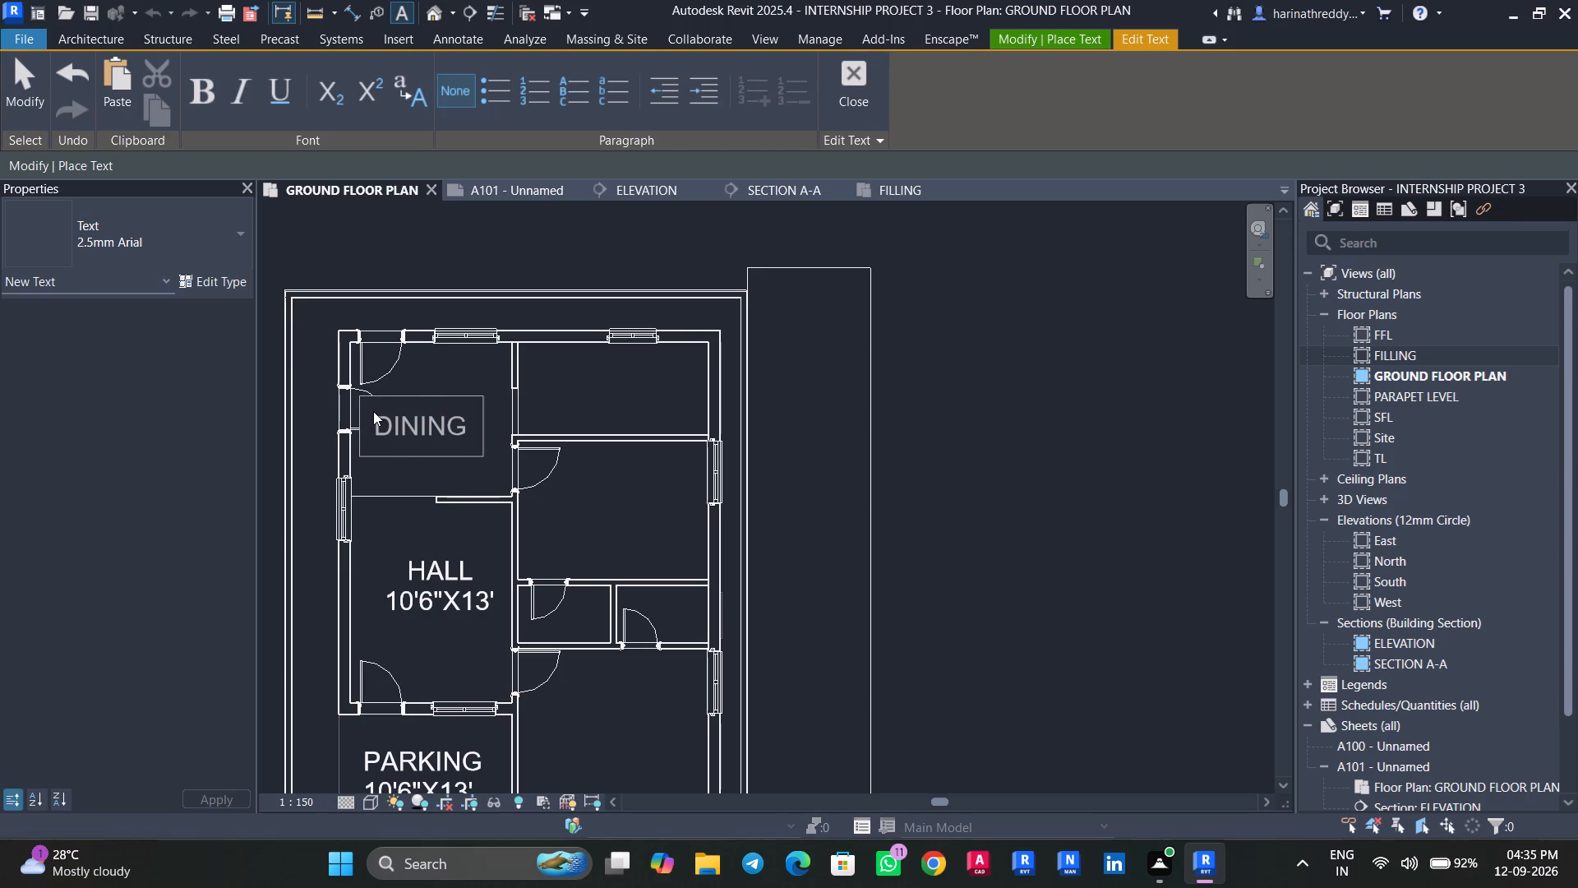
{"action": "key", "text": "Return"}
{"action": "type", "text": "10'6\"X10'"}
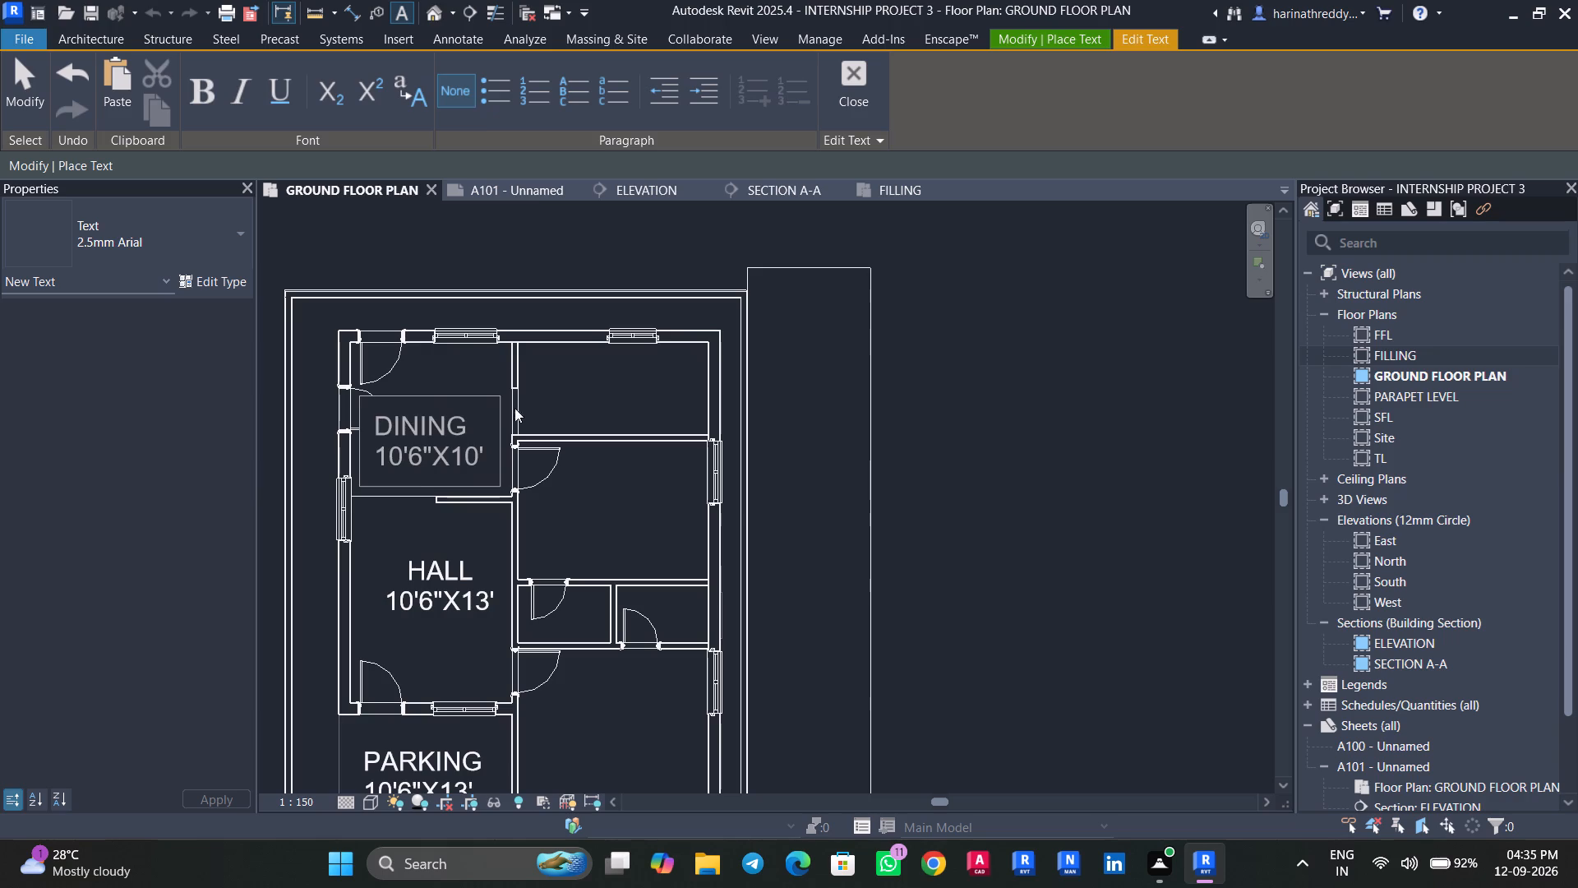
{"action": "left_click", "coordinate": [554, 381]}
{"action": "key", "text": "Escape"}
{"action": "key", "text": "Escape"}
Move the DINING note slightly up and toward the kitchen within the dining room.
{"action": "left_click", "coordinate": [433, 432]}
{"action": "left_click_drag", "start_coordinate": [360, 392], "coordinate": [394, 393]}
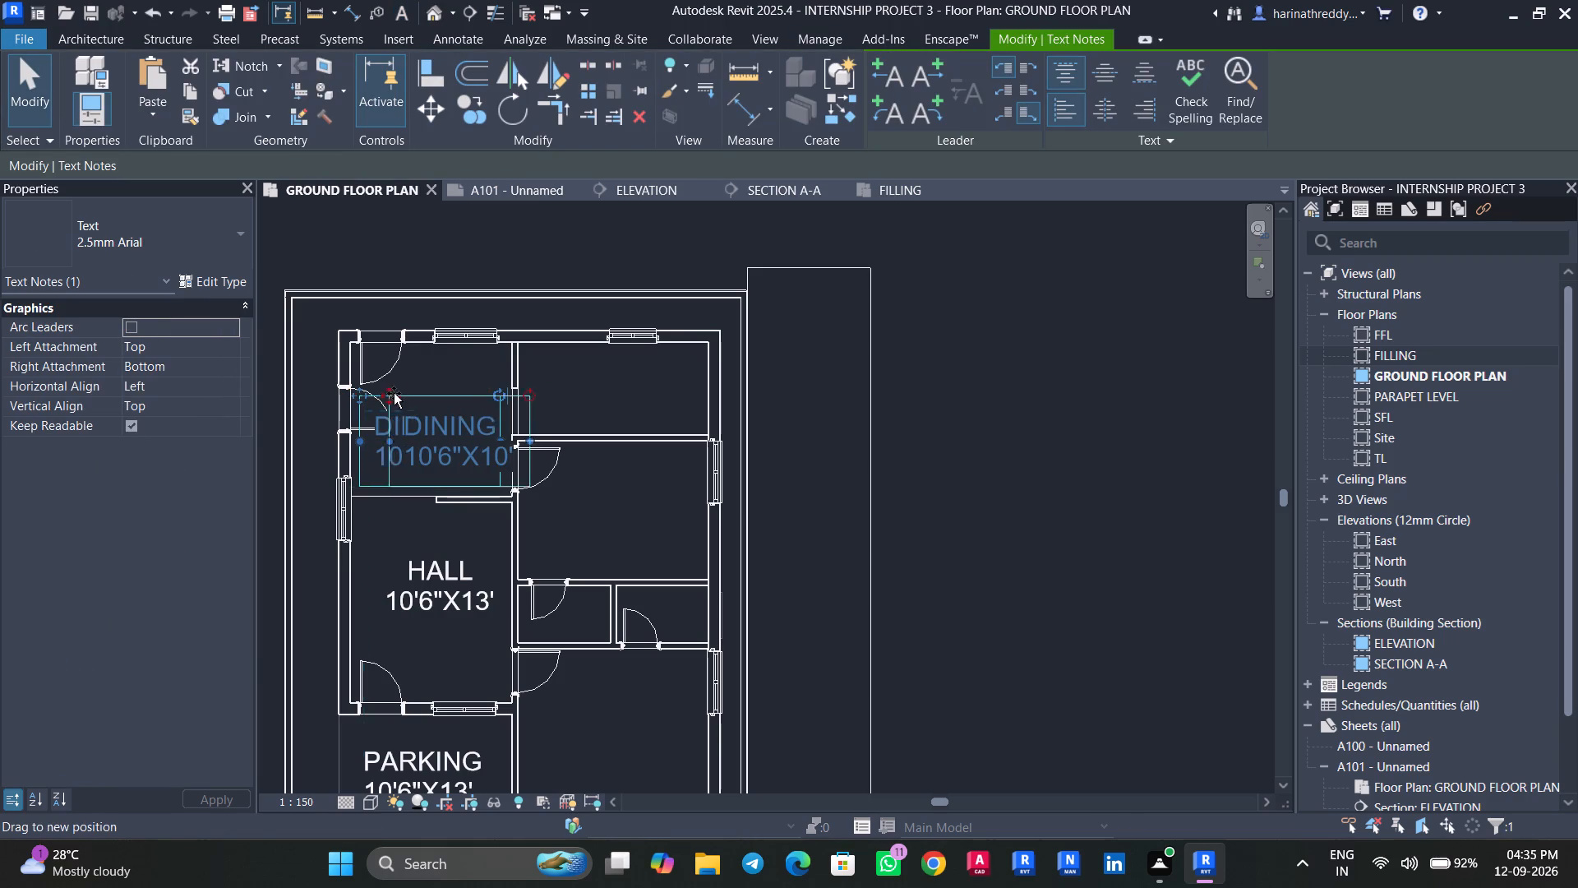
{"action": "left_click_drag", "start_coordinate": [394, 393], "coordinate": [374, 369]}
{"action": "key", "text": "Escape"}
Add a 2.5mm Arial text note reading KITCHEN with 12'4"X6' on its second line in the room beside the dining room.
{"action": "scroll", "coordinate": [673, 498], "scroll_direction": "up", "scroll_amount": 3}
{"action": "left_click", "coordinate": [892, 187]}
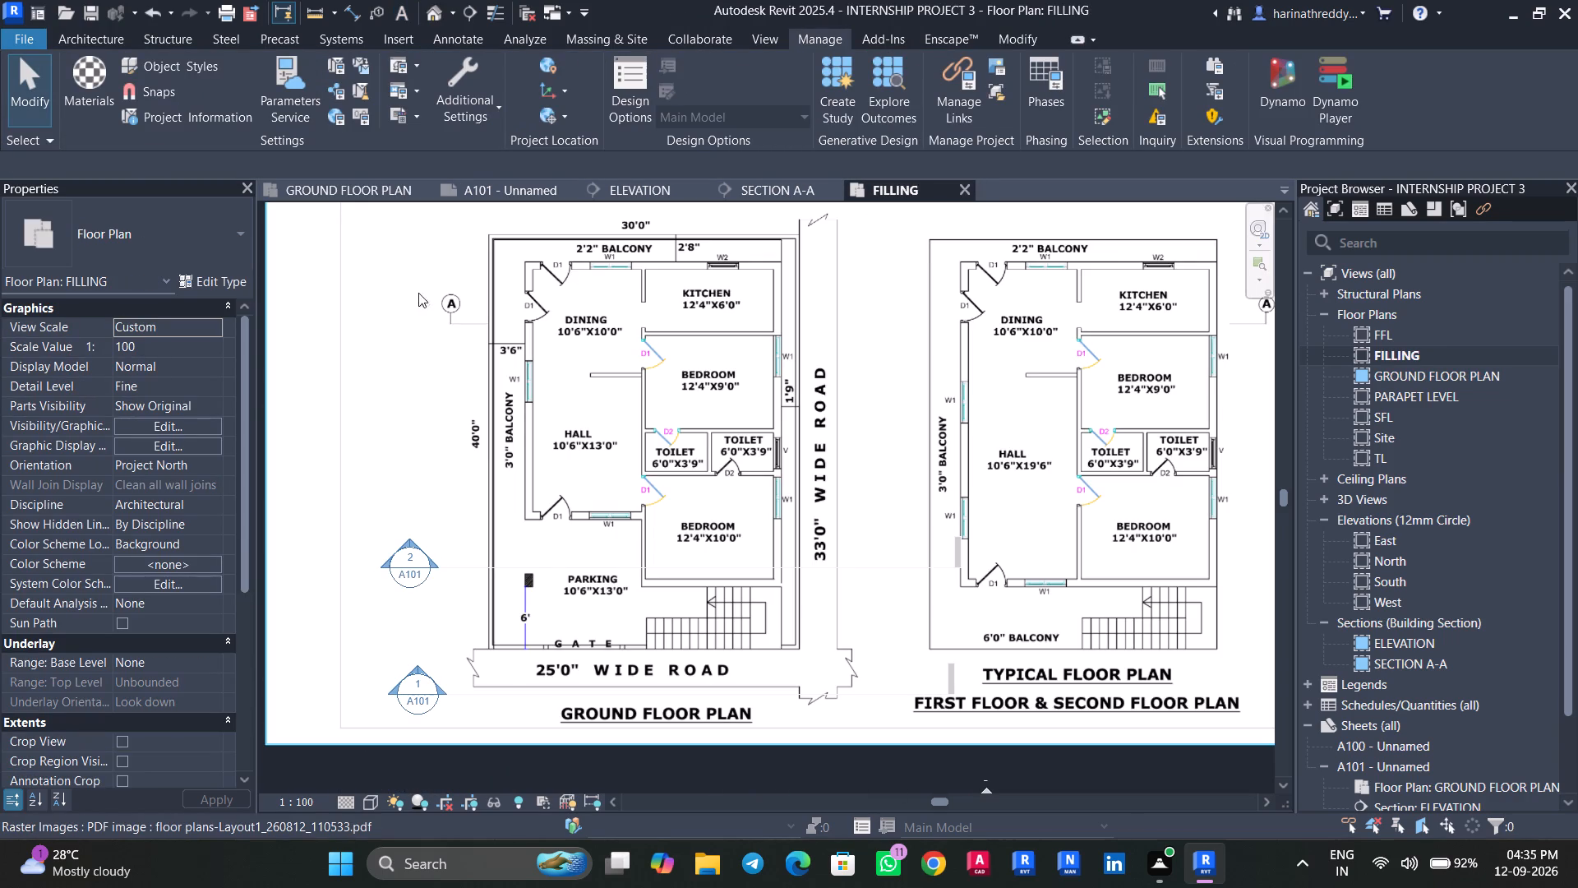
{"action": "left_click", "coordinate": [382, 190]}
{"action": "type", "text": "TX"}
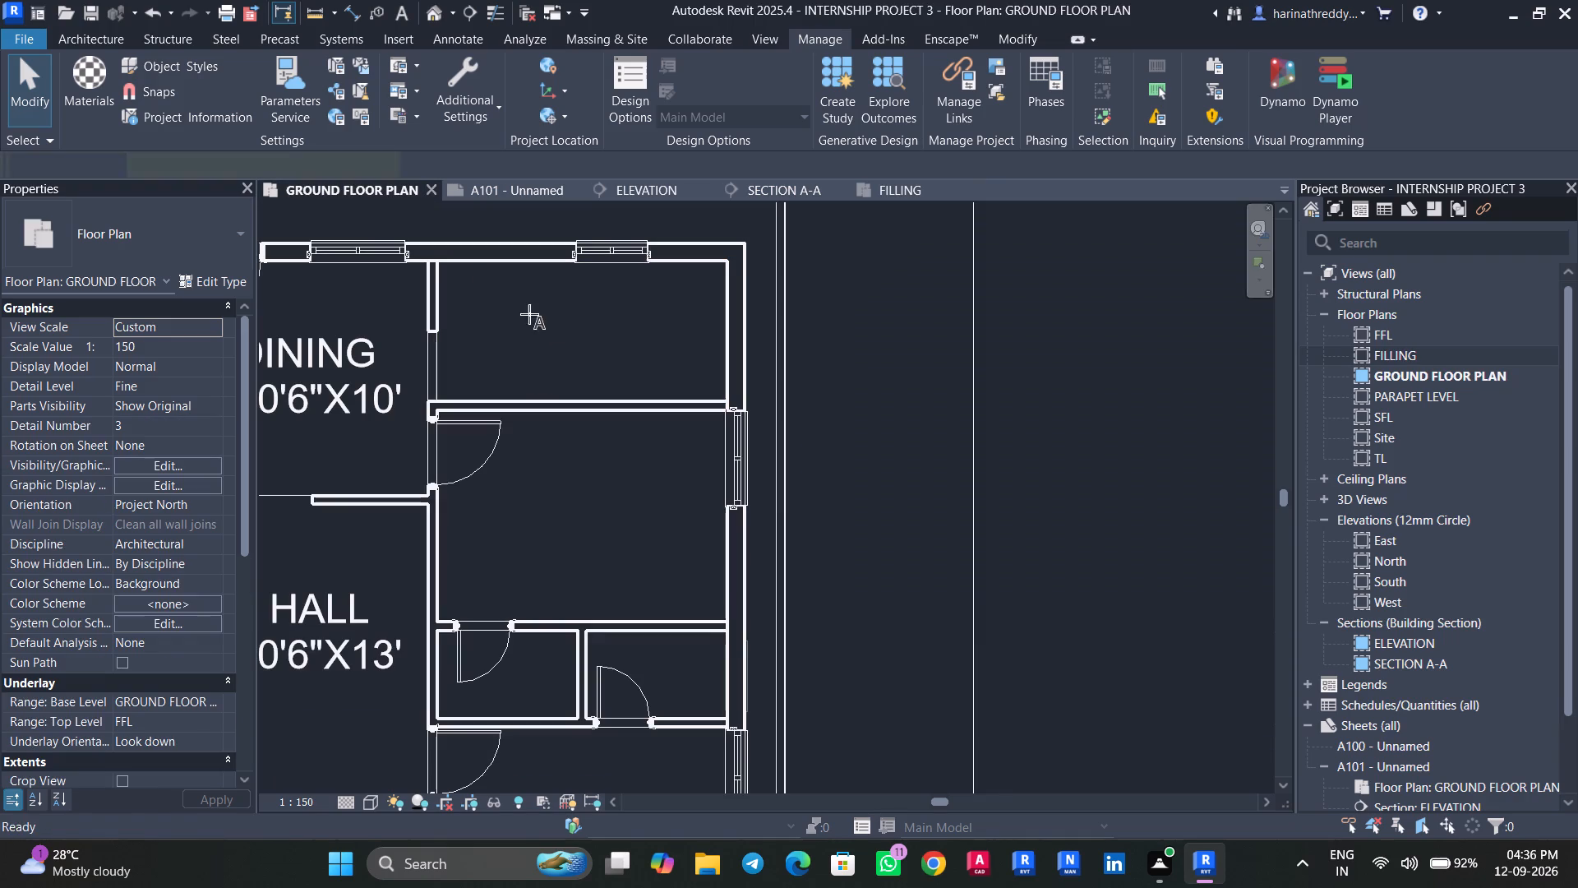
{"action": "left_click", "coordinate": [473, 318]}
{"action": "type", "text": "KITCHEN"}
{"action": "key", "text": "Return"}
{"action": "type", "text": "12'4\""}
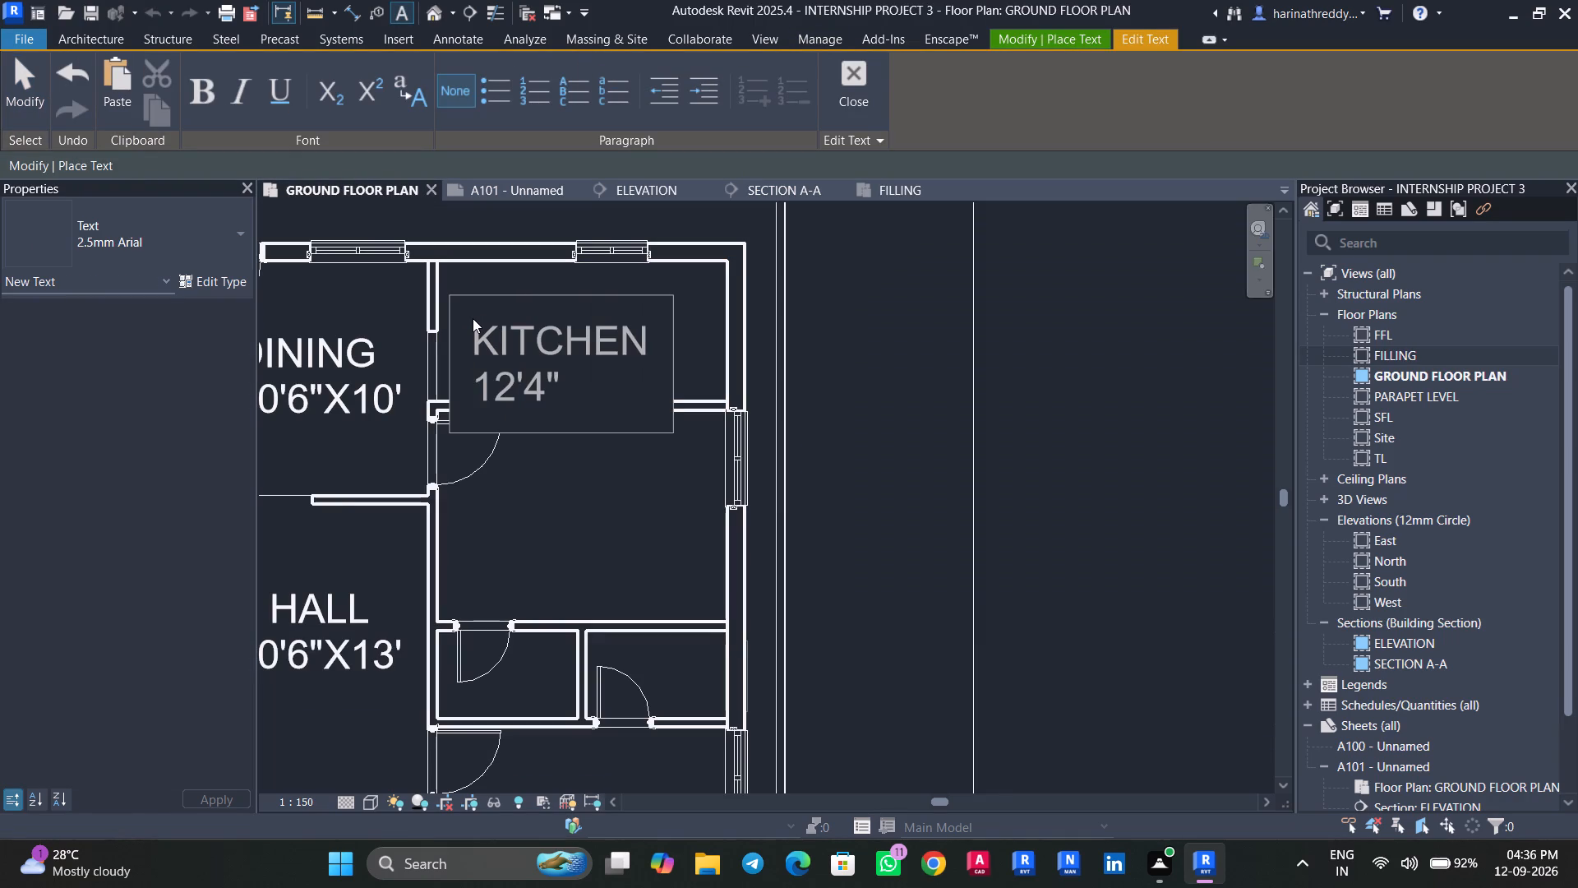
{"action": "type", "text": "X6"}
{"action": "key", "text": "apostrophe"}
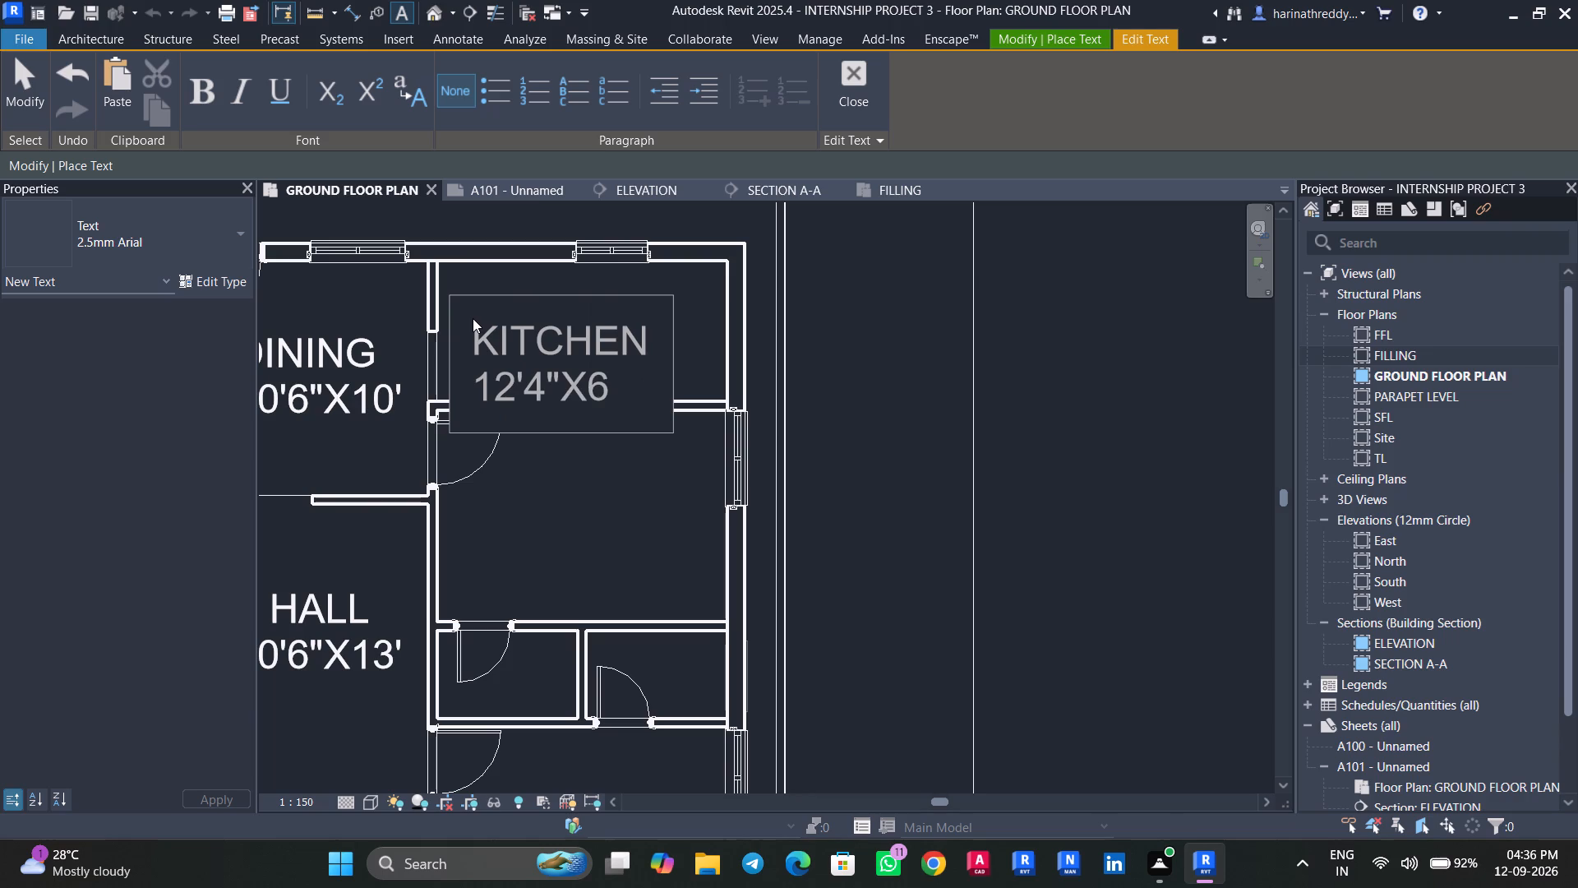
{"action": "left_click", "coordinate": [570, 481]}
{"action": "key", "text": "Escape"}
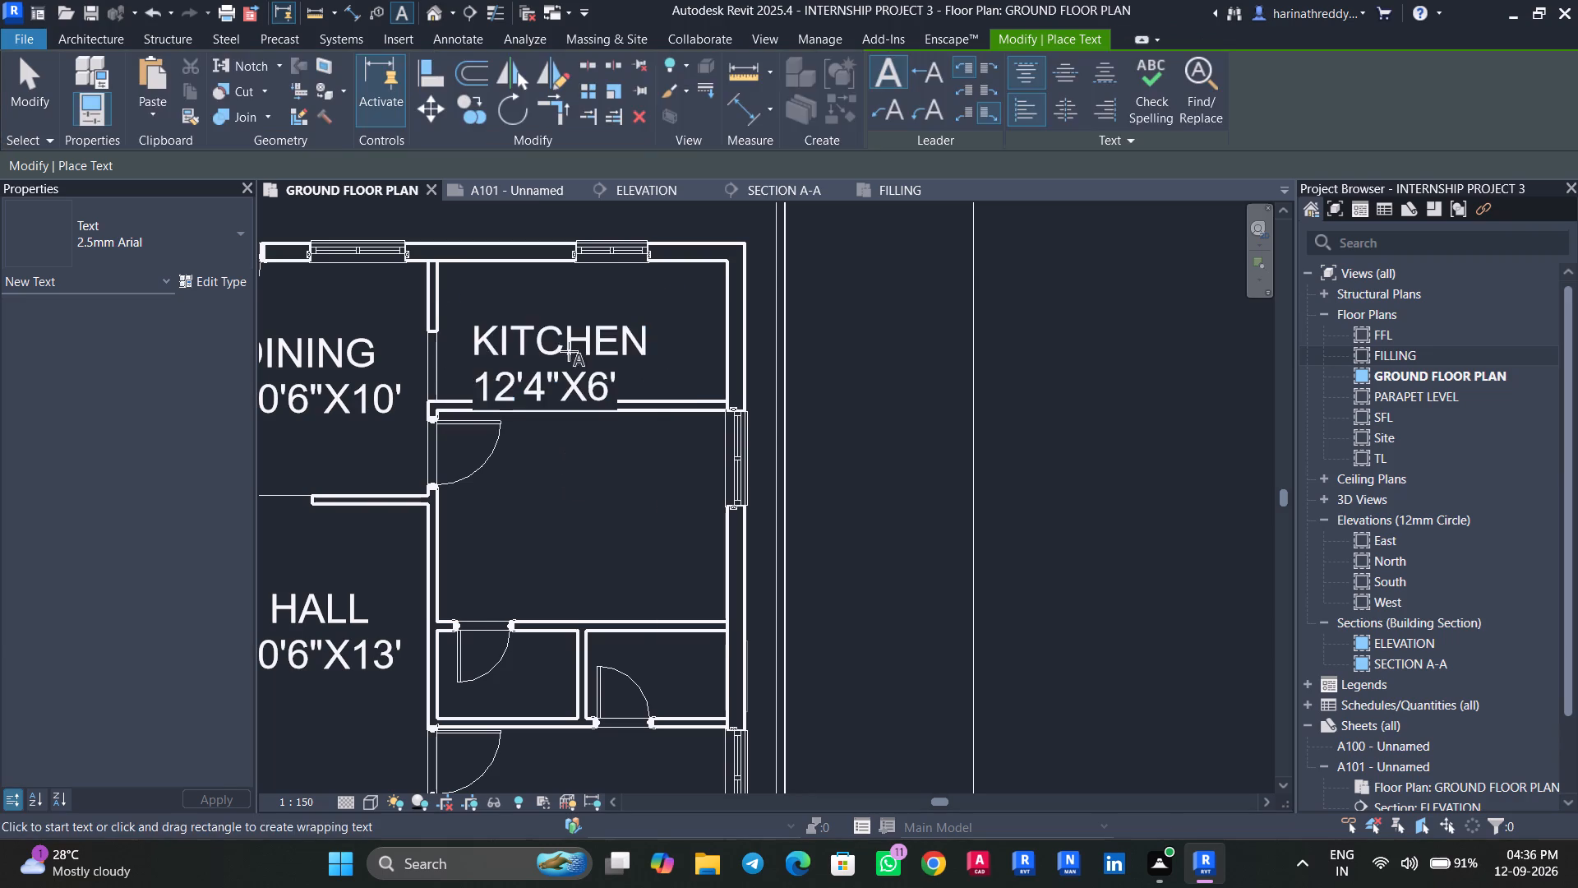
{"action": "key", "text": "Escape"}
Move the KITCHEN note slightly up and away from the dining room so it fits between the kitchen's walls.
{"action": "left_click", "coordinate": [571, 347]}
{"action": "left_click_drag", "start_coordinate": [453, 284], "coordinate": [475, 260]}
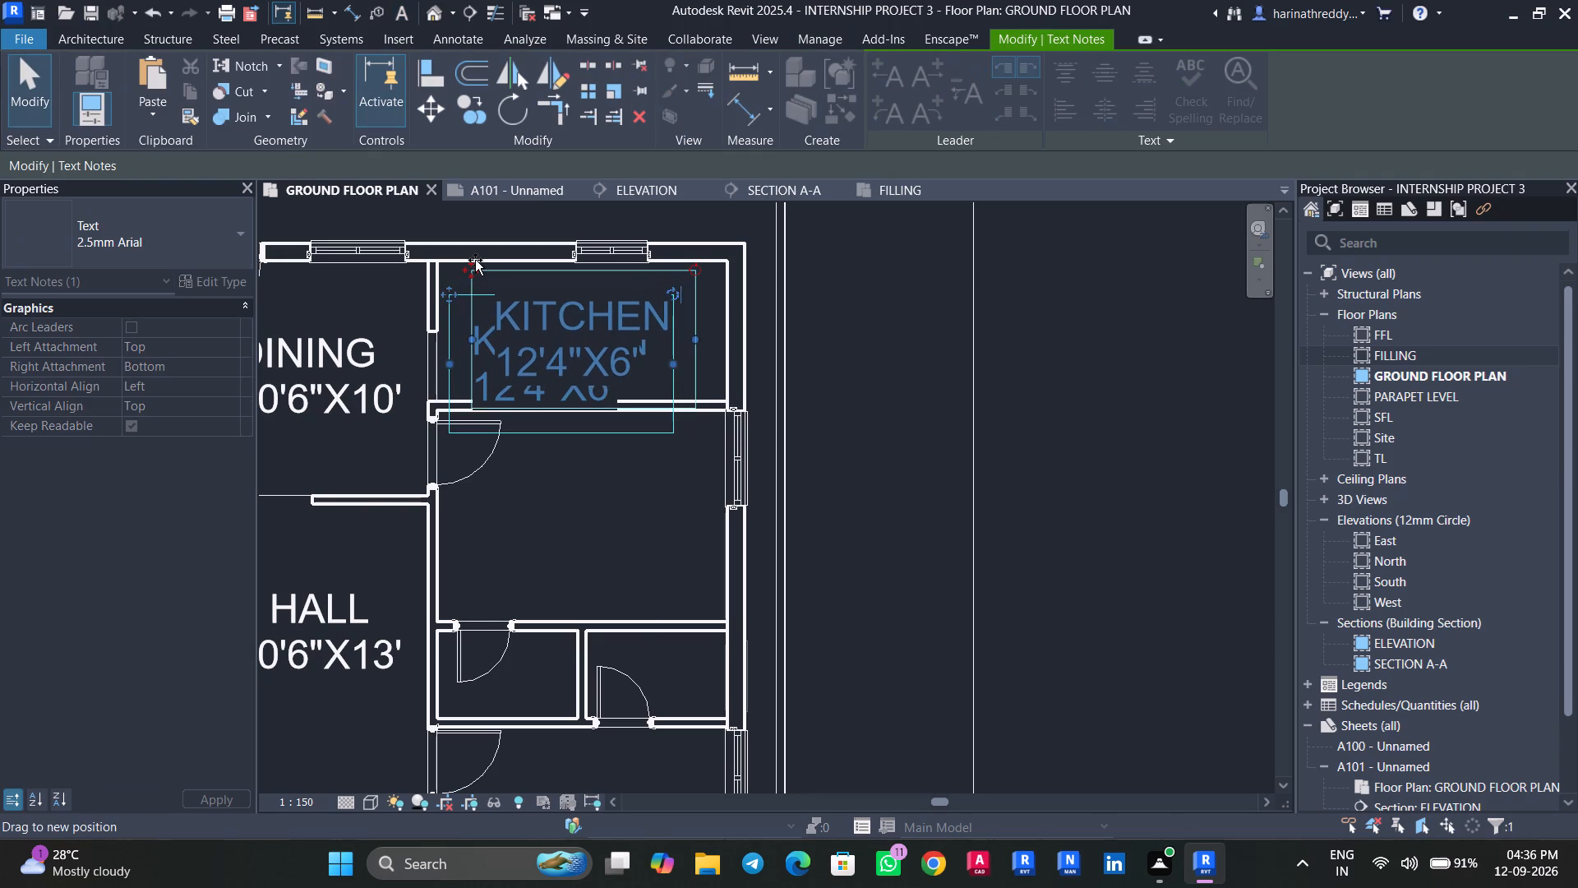
{"action": "left_click_drag", "start_coordinate": [475, 260], "coordinate": [476, 259]}
{"action": "key", "text": "Escape"}
Add a 2.5mm Arial text note reading BEDROOM with 12'6"X9' on its second line in the room below the kitchen.
{"action": "scroll", "coordinate": [589, 567], "scroll_direction": "down", "scroll_amount": 3}
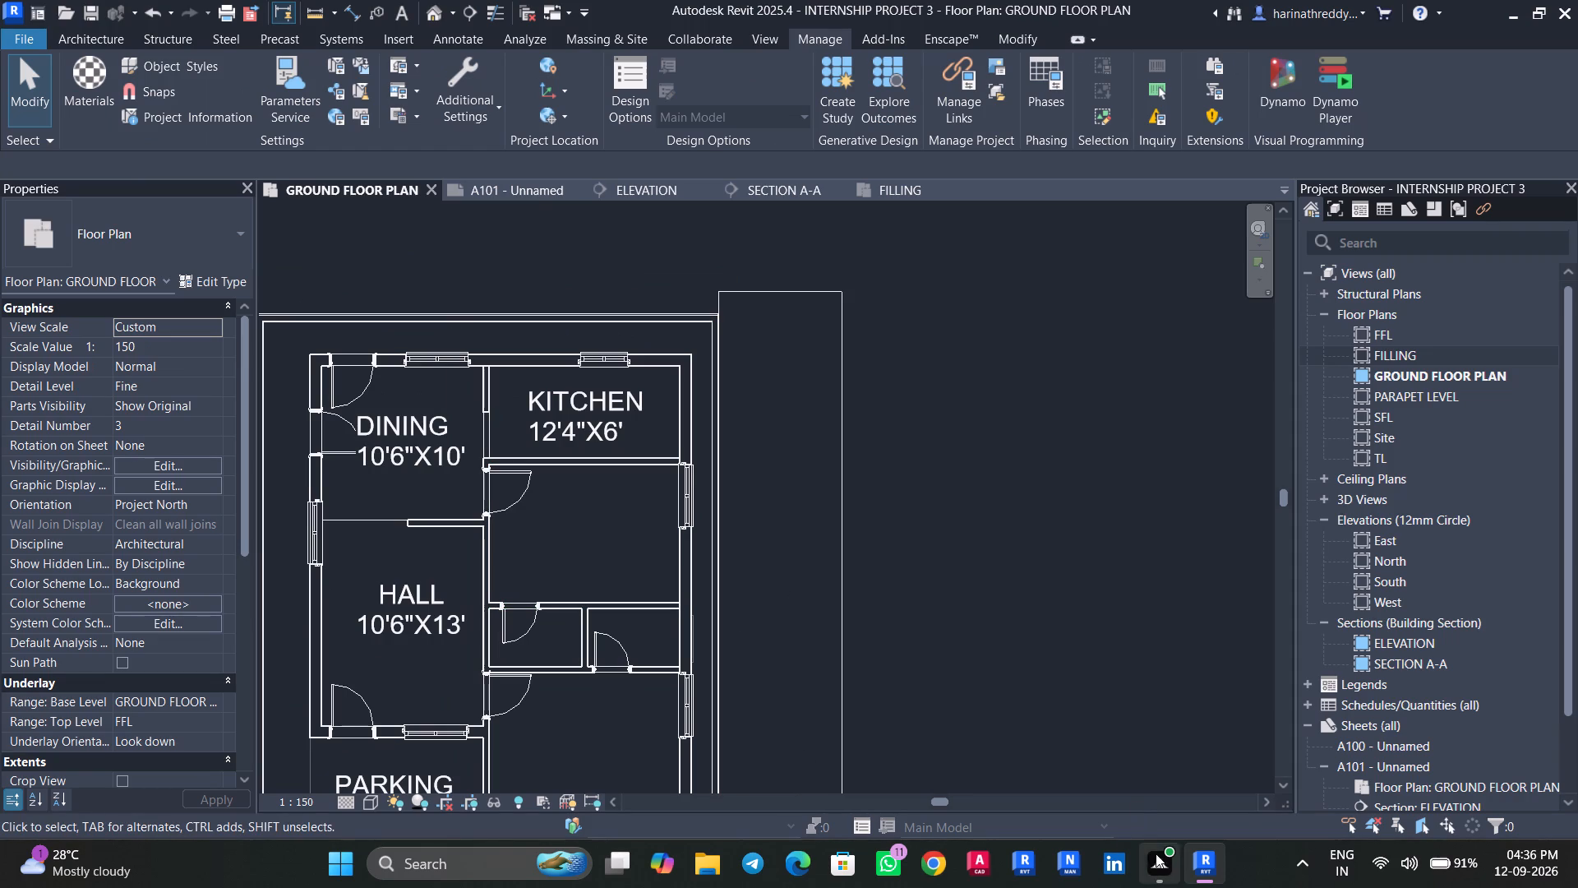
{"action": "left_click", "coordinate": [915, 191]}
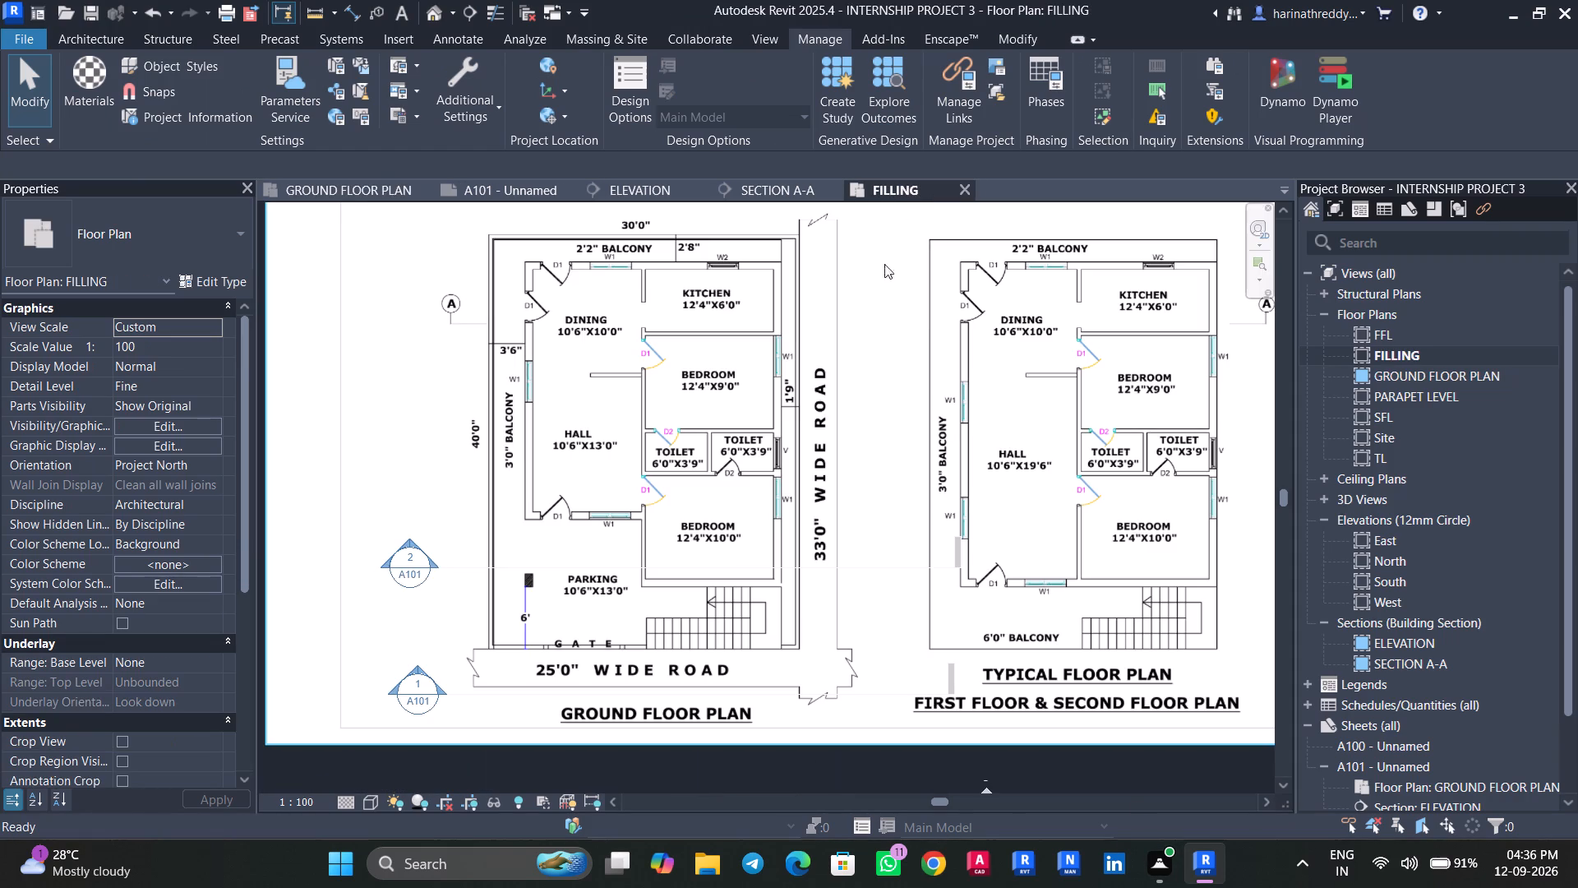
{"action": "left_click", "coordinate": [336, 194]}
{"action": "scroll", "coordinate": [567, 534], "scroll_direction": "up", "scroll_amount": 4}
{"action": "key", "text": "t"}
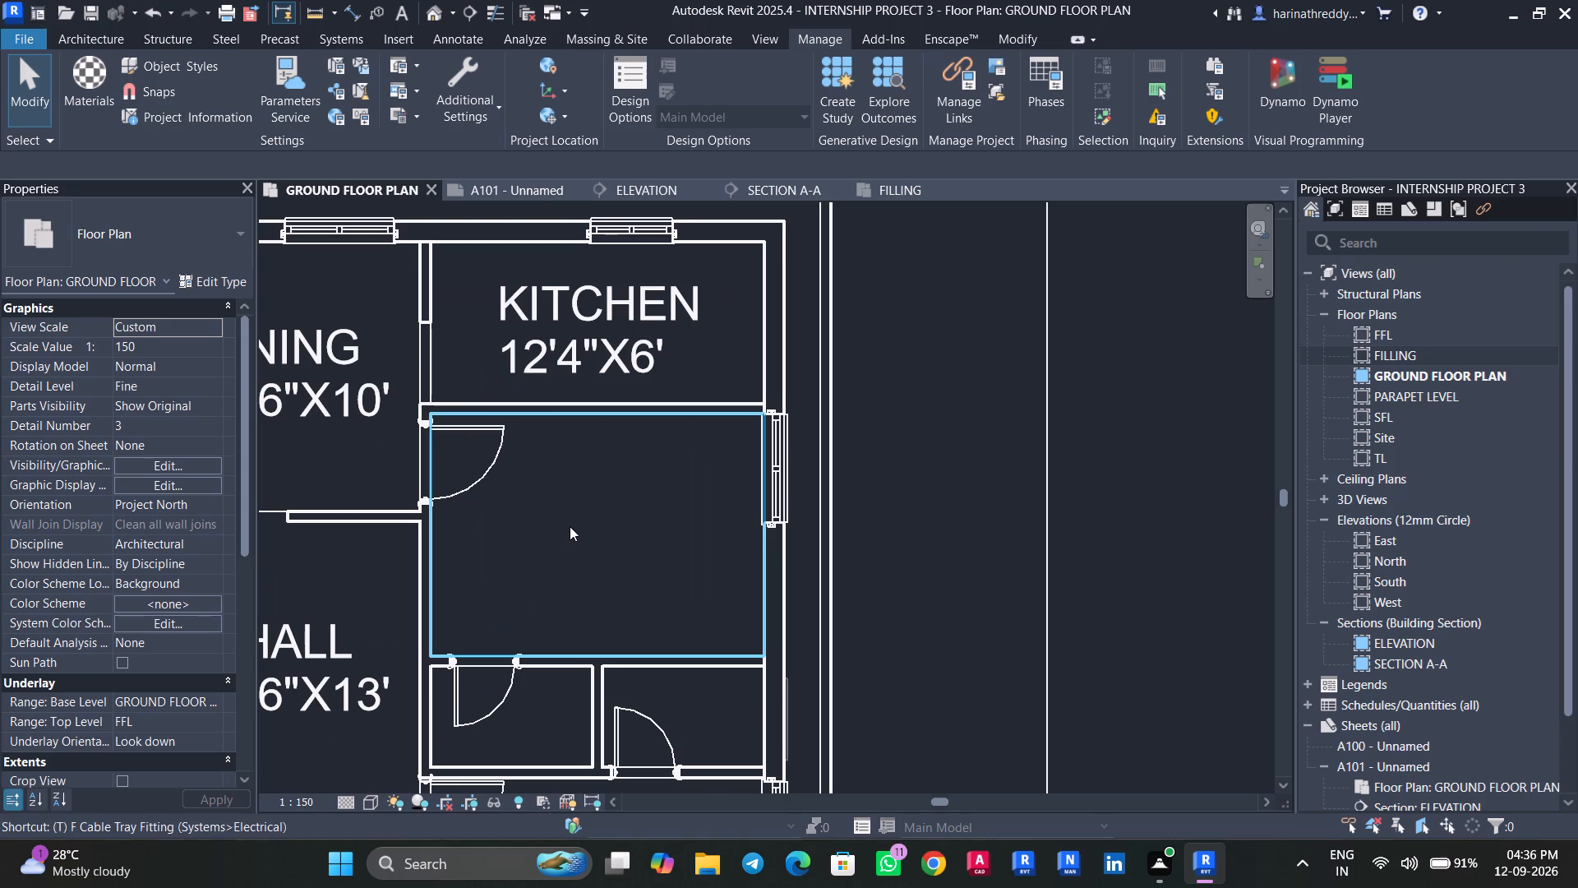
{"action": "key", "text": "x"}
{"action": "left_click", "coordinate": [492, 507]}
{"action": "type", "text": "BEDROOM"}
{"action": "key", "text": "Return"}
{"action": "type", "text": "12'6\"X9'"}
{"action": "key", "text": "Return"}
{"action": "key", "text": "Escape"}
{"action": "key", "text": "Escape"}
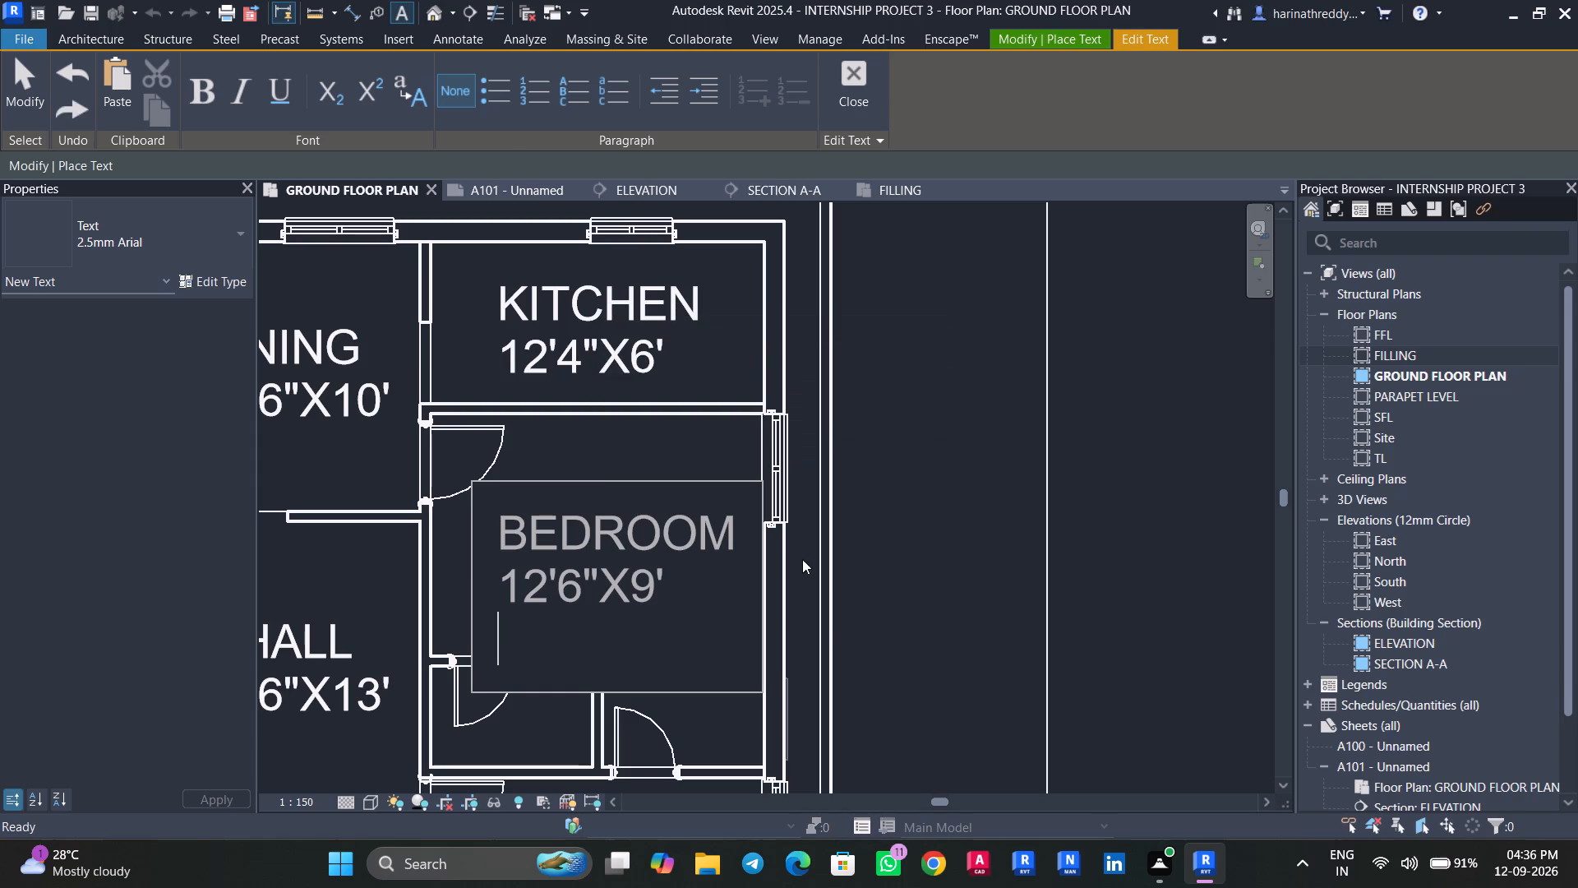
{"action": "left_click", "coordinate": [837, 572]}
{"action": "key", "text": "Escape"}
{"action": "left_click", "coordinate": [625, 577]}
{"action": "key", "text": "Escape"}
{"action": "key", "text": "Escape"}
{"action": "key", "text": "Escape"}
{"action": "key", "text": "Escape"}
{"action": "left_click", "coordinate": [648, 574]}
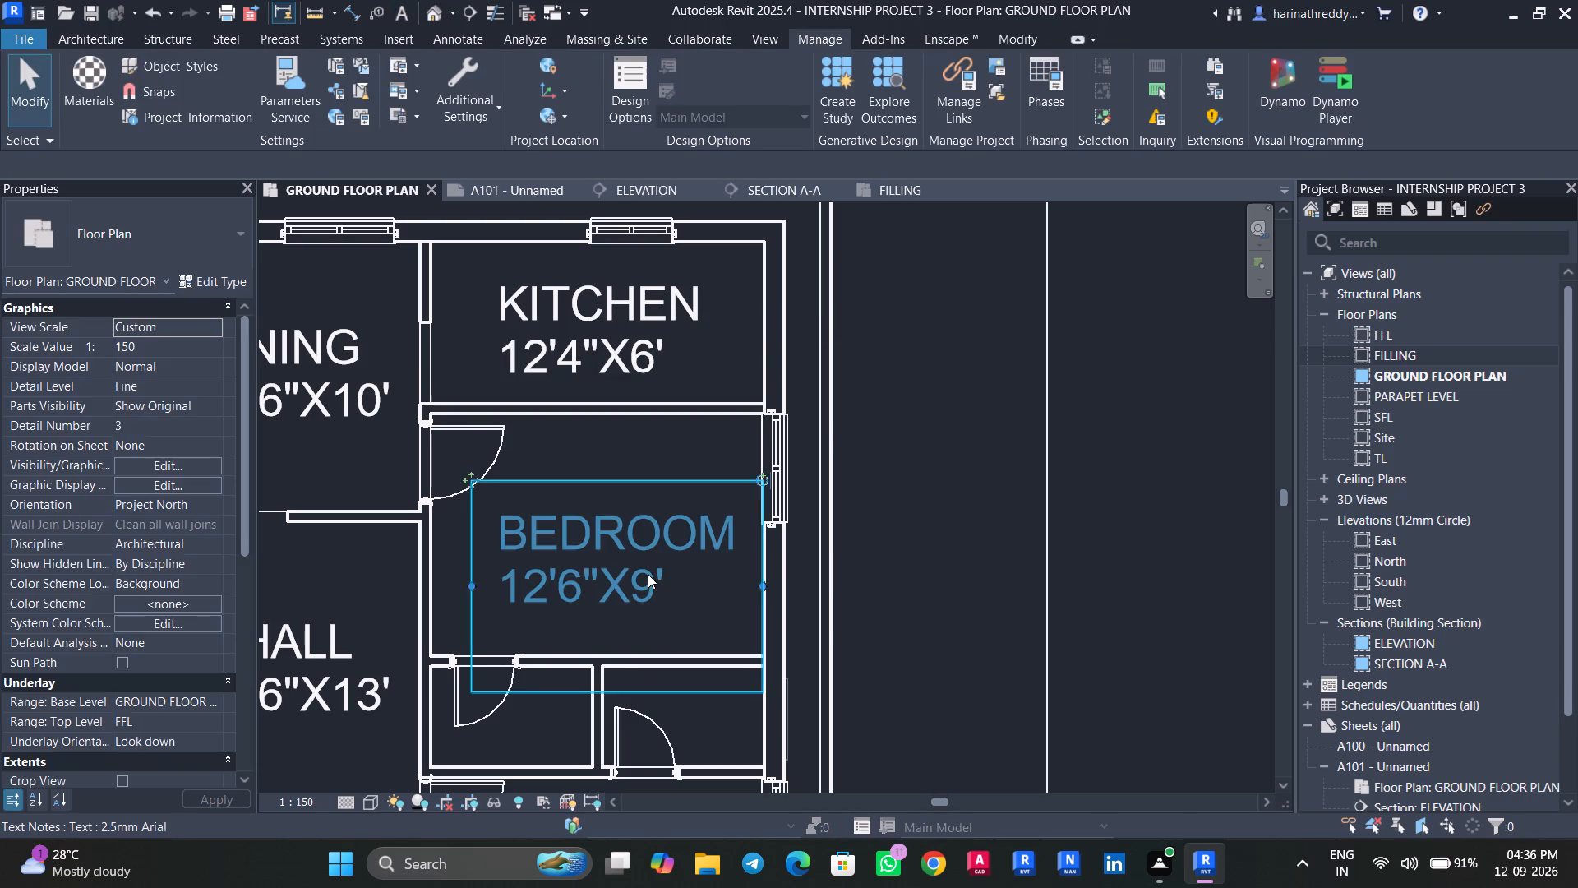
{"action": "left_click", "coordinate": [758, 572]}
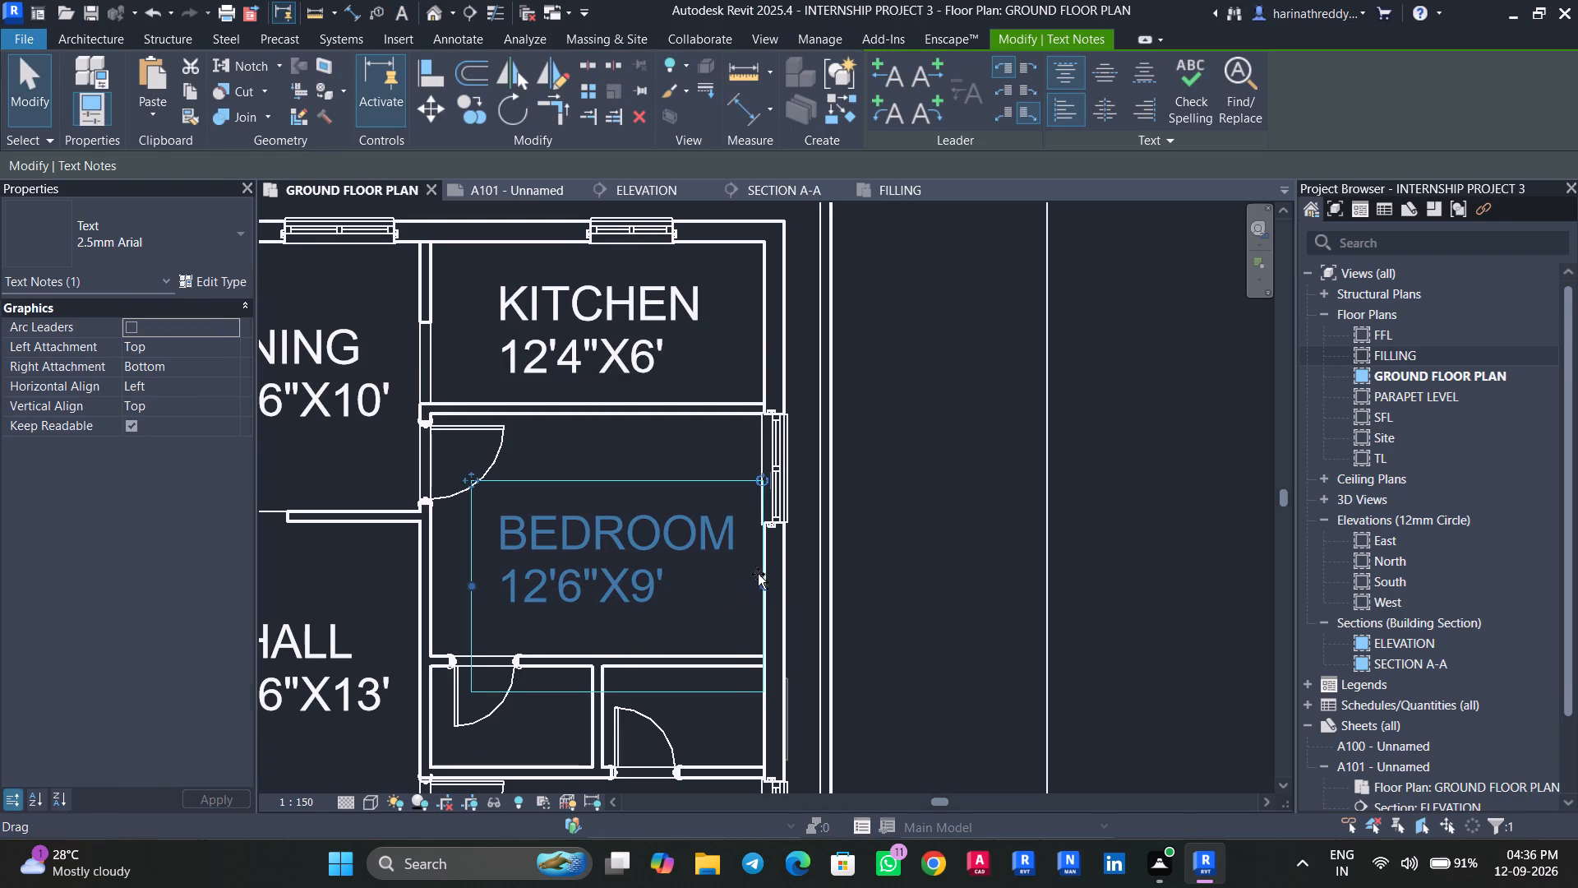
{"action": "key", "text": "Escape"}
{"action": "key", "text": "Escape"}
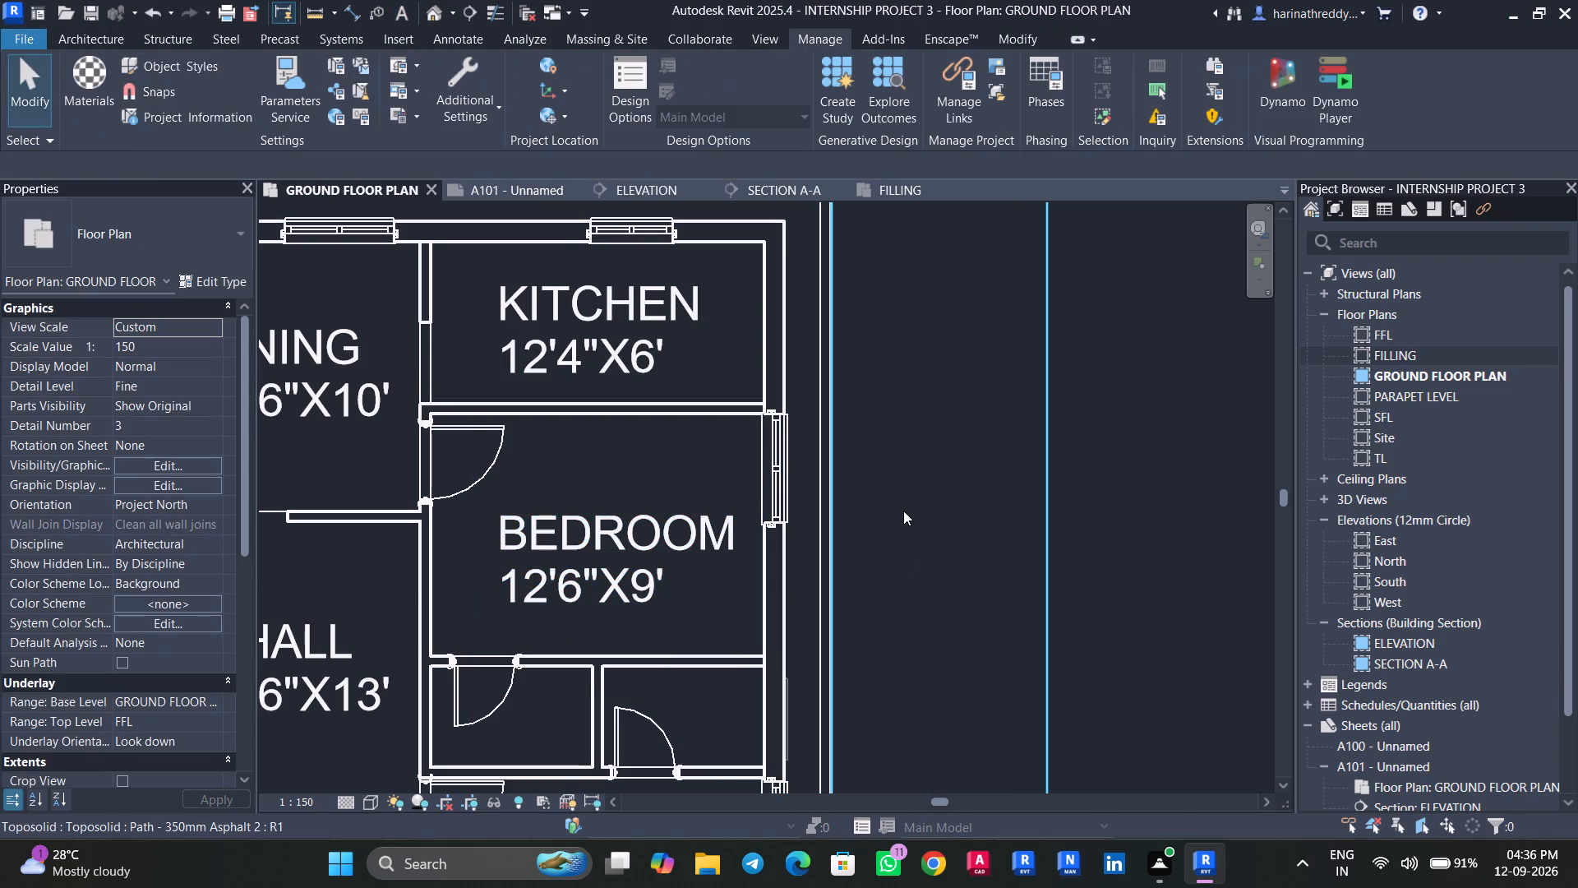
Check the reference plan and correct the BEDROOM note's size line to 12'4"X9'.
{"action": "scroll", "coordinate": [903, 511], "scroll_direction": "down", "scroll_amount": 2}
{"action": "middle_click_drag", "start_coordinate": [934, 507], "coordinate": [836, 403]}
{"action": "left_click", "coordinate": [884, 198]}
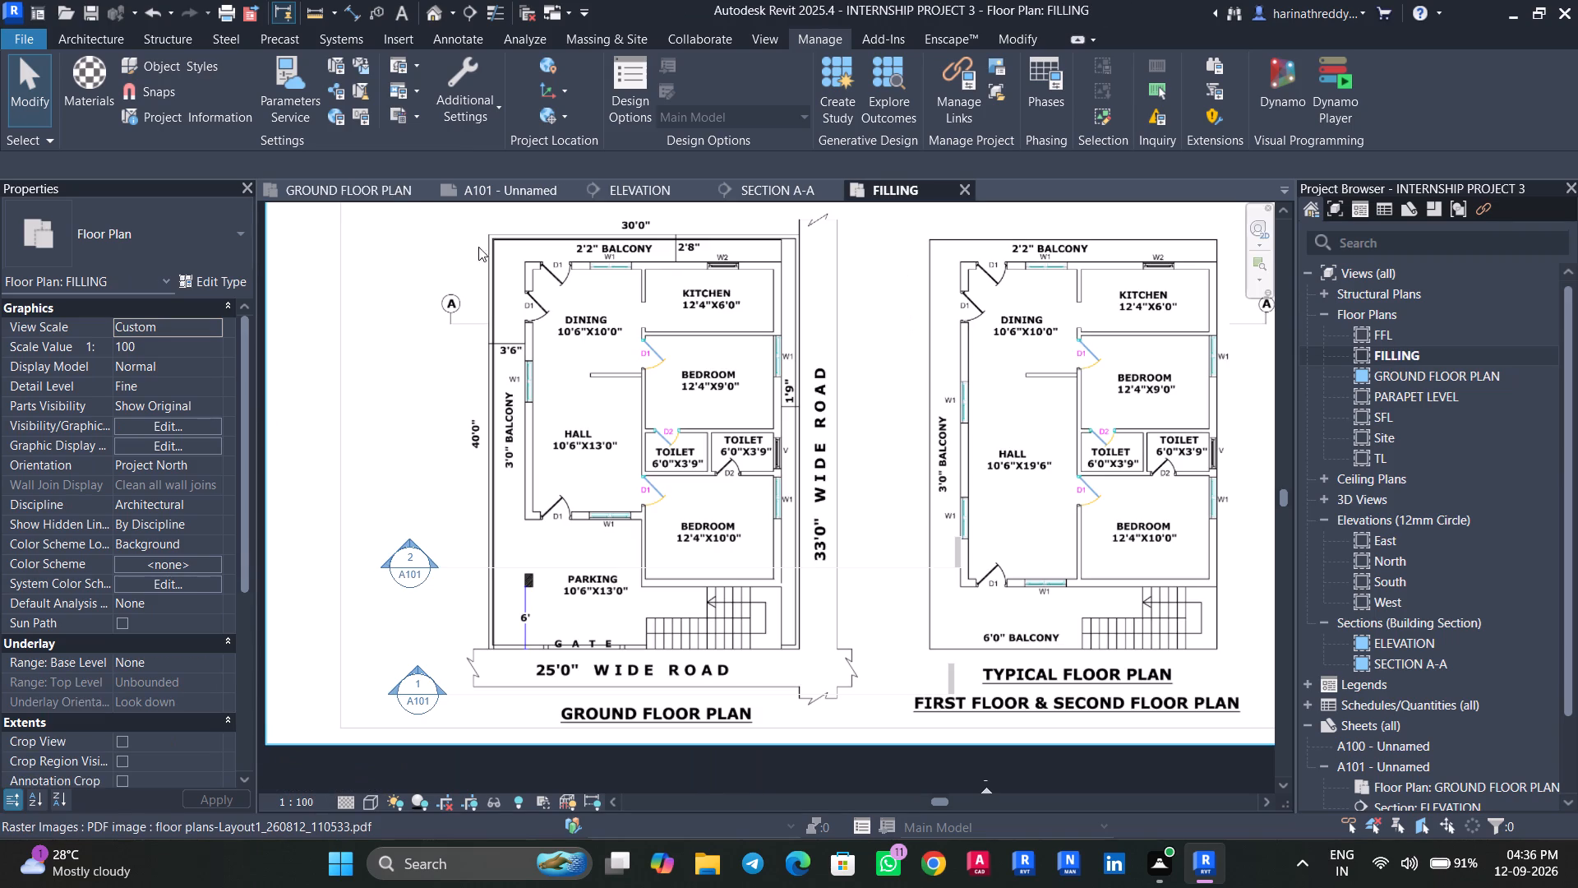
{"action": "left_click", "coordinate": [382, 190]}
{"action": "left_click", "coordinate": [594, 437]}
{"action": "left_click", "coordinate": [549, 487]}
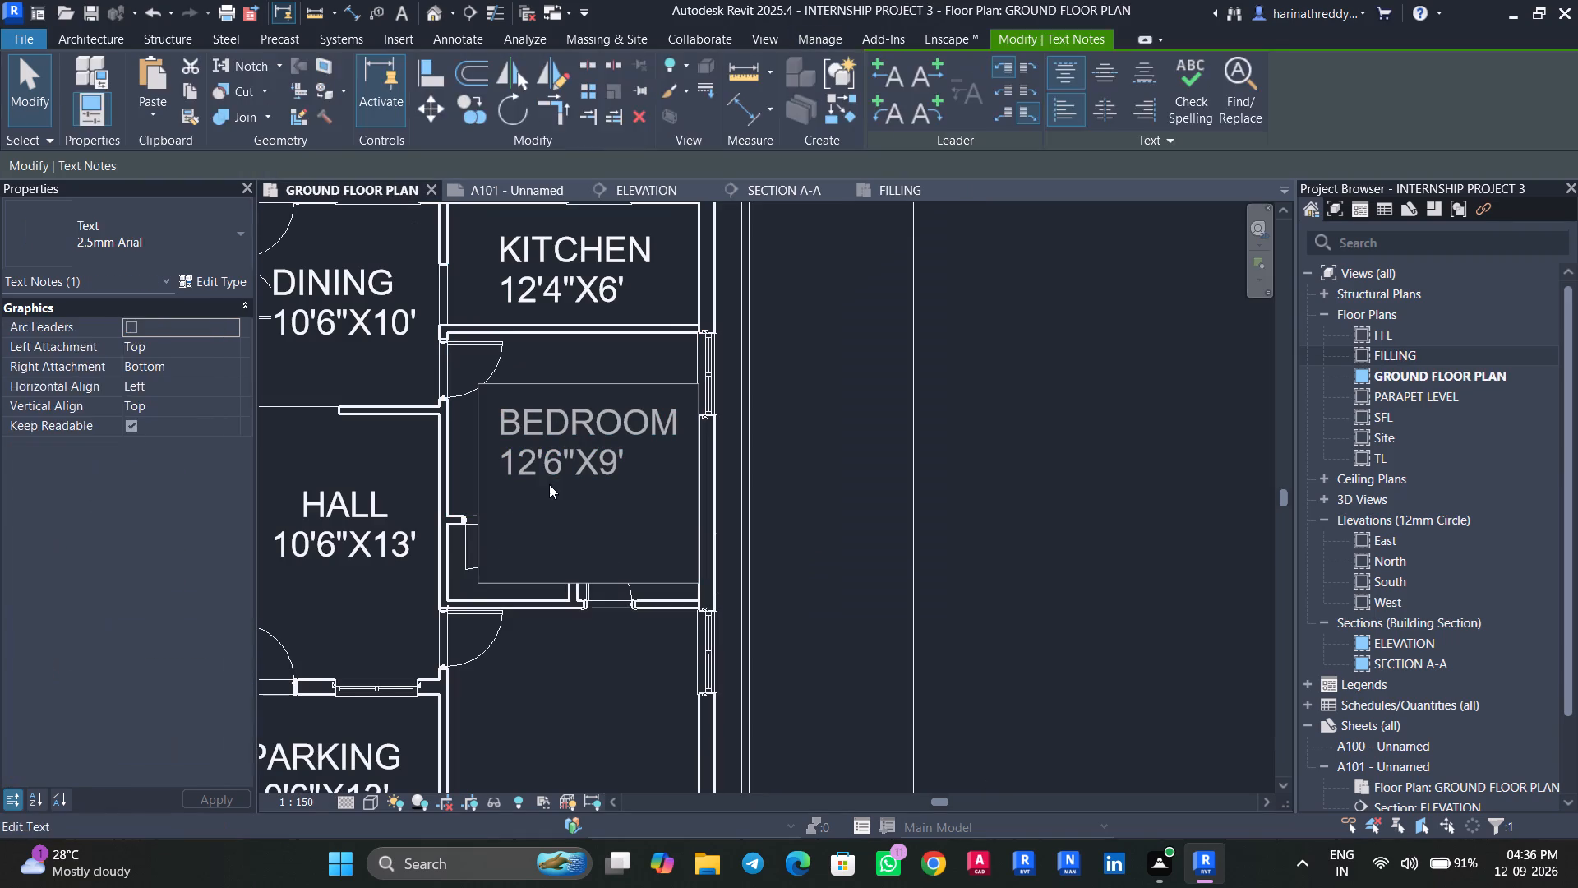
{"action": "left_click", "coordinate": [564, 465]}
{"action": "key", "text": "BackSpace"}
{"action": "key", "text": "4"}
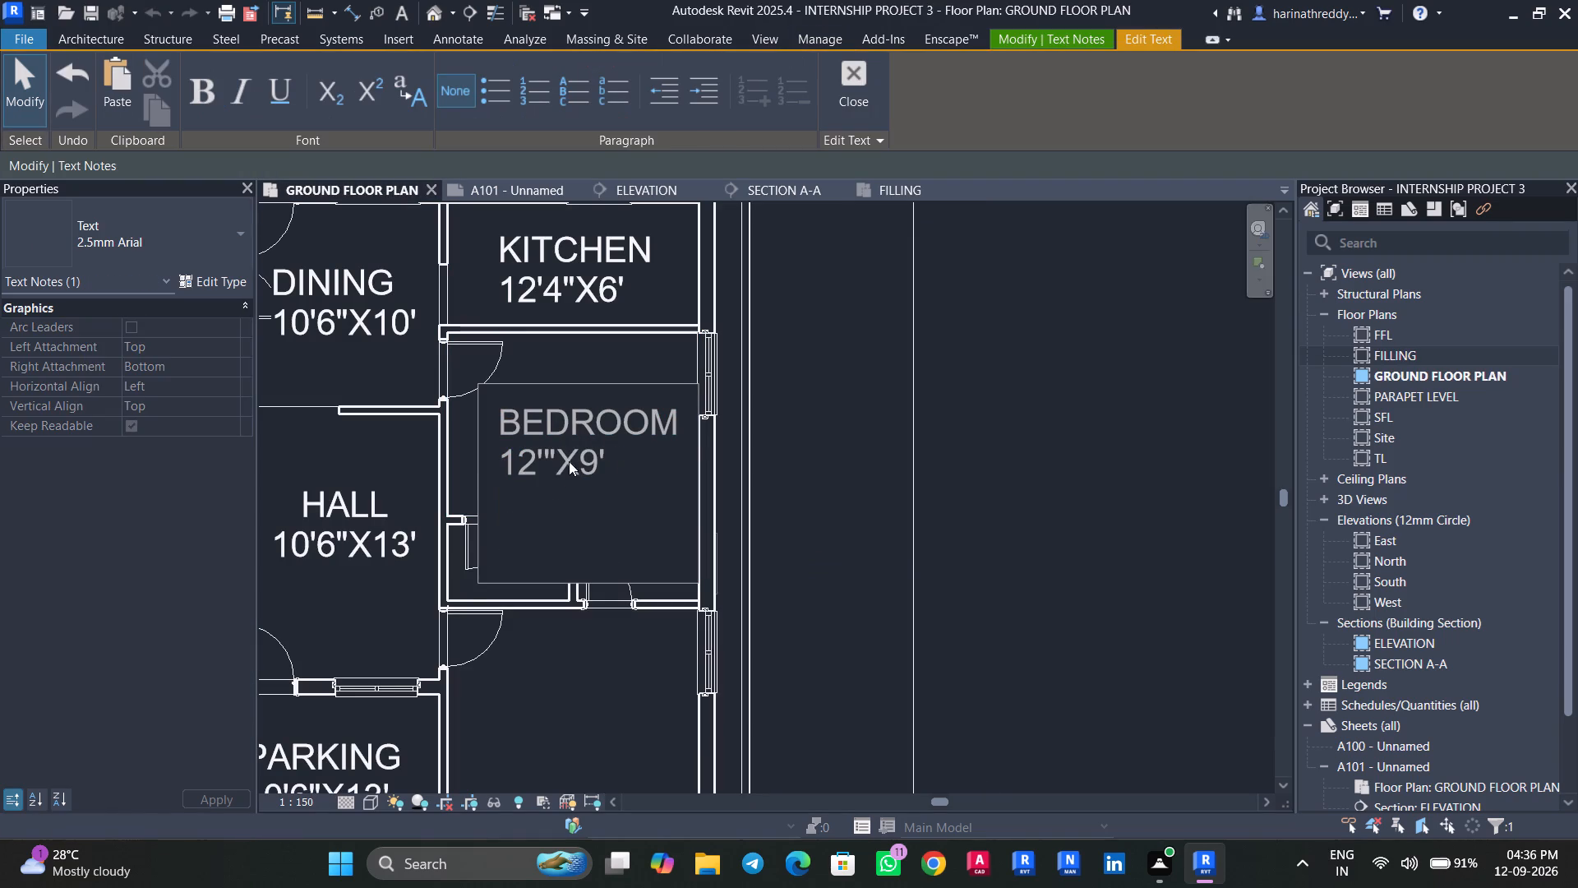
{"action": "left_click", "coordinate": [825, 400]}
{"action": "key", "text": "Escape"}
{"action": "key", "text": "Escape"}
Add a text note reading TOILET with 6'X3'9" on its second line in the toilet nearer the hall.
{"action": "left_click", "coordinate": [922, 188]}
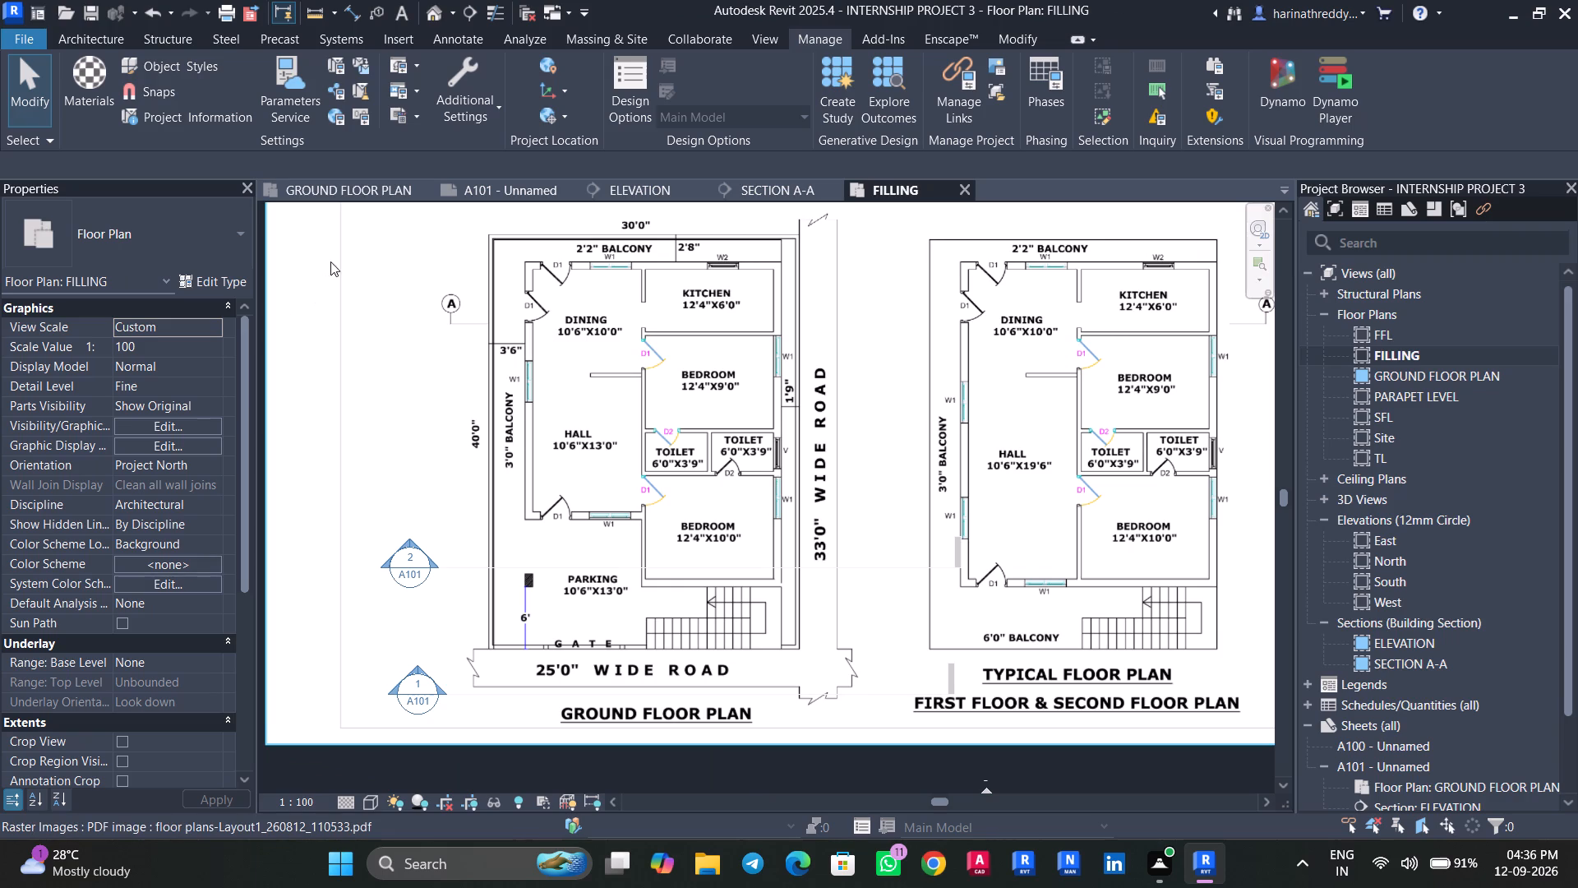
{"action": "left_click", "coordinate": [354, 203]}
{"action": "left_click", "coordinate": [385, 187]}
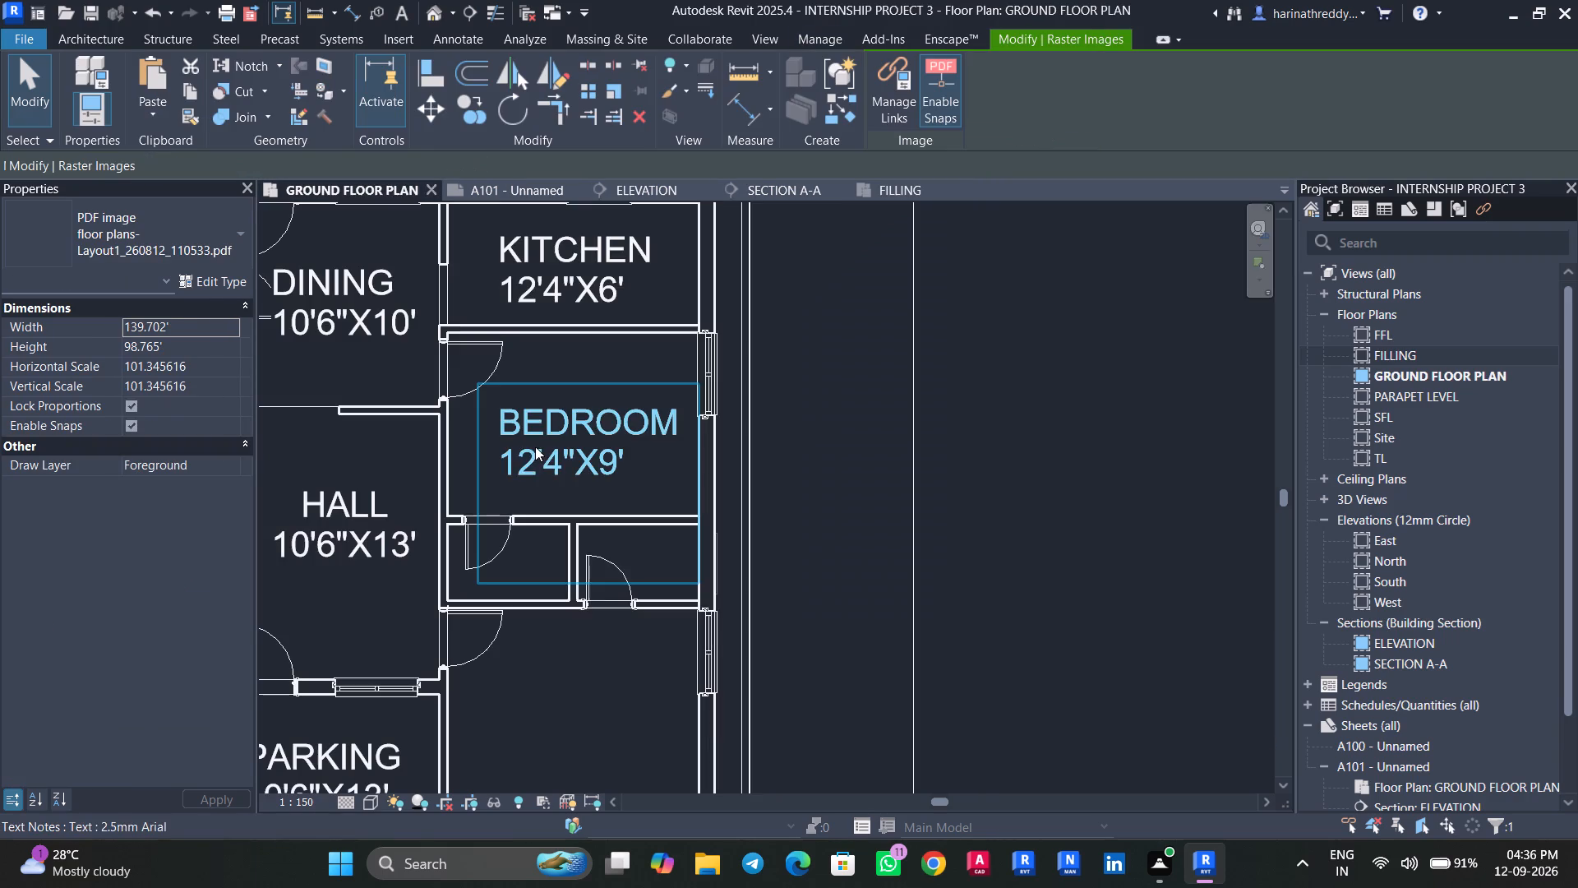
{"action": "scroll", "coordinate": [483, 562], "scroll_direction": "up", "scroll_amount": 3}
{"action": "type", "text": "TX"}
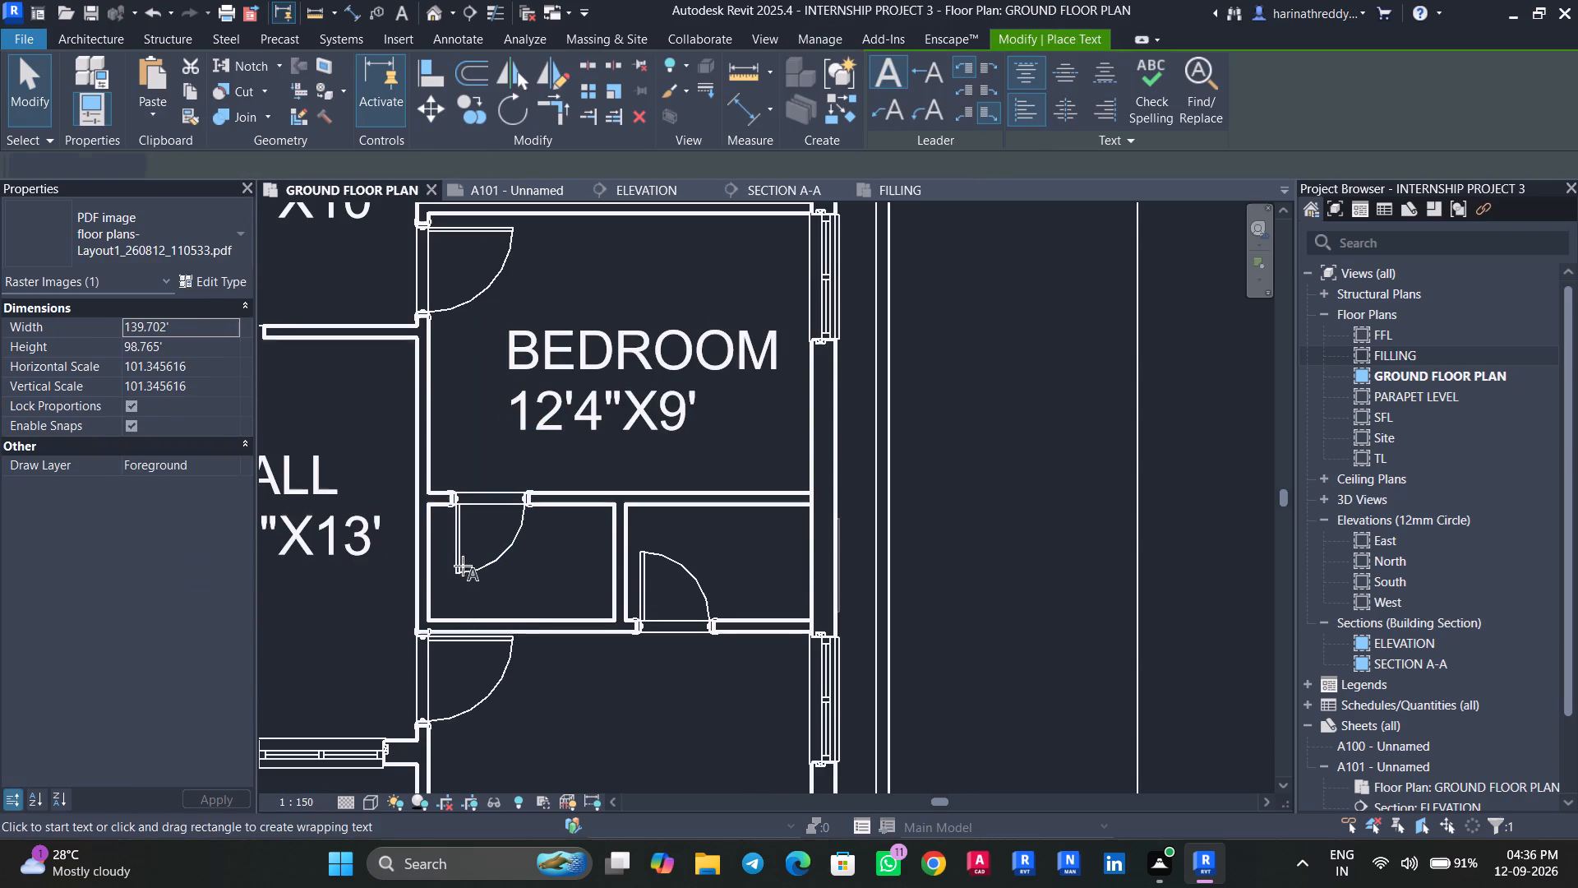
{"action": "left_click", "coordinate": [452, 558]}
{"action": "key", "text": "t"}
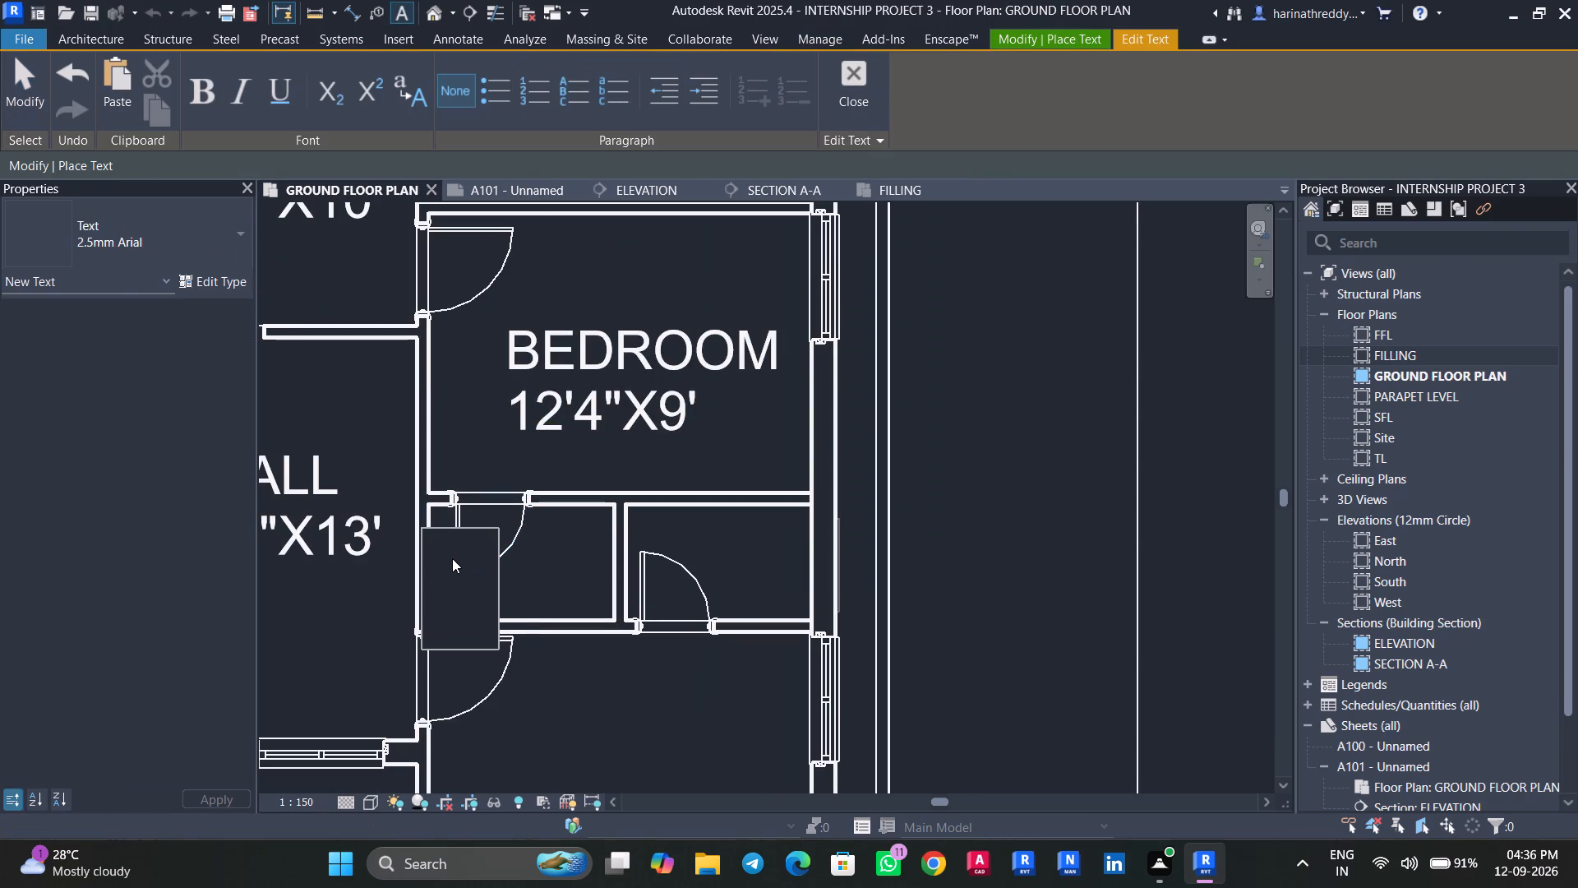
{"action": "type", "text": "OILET"}
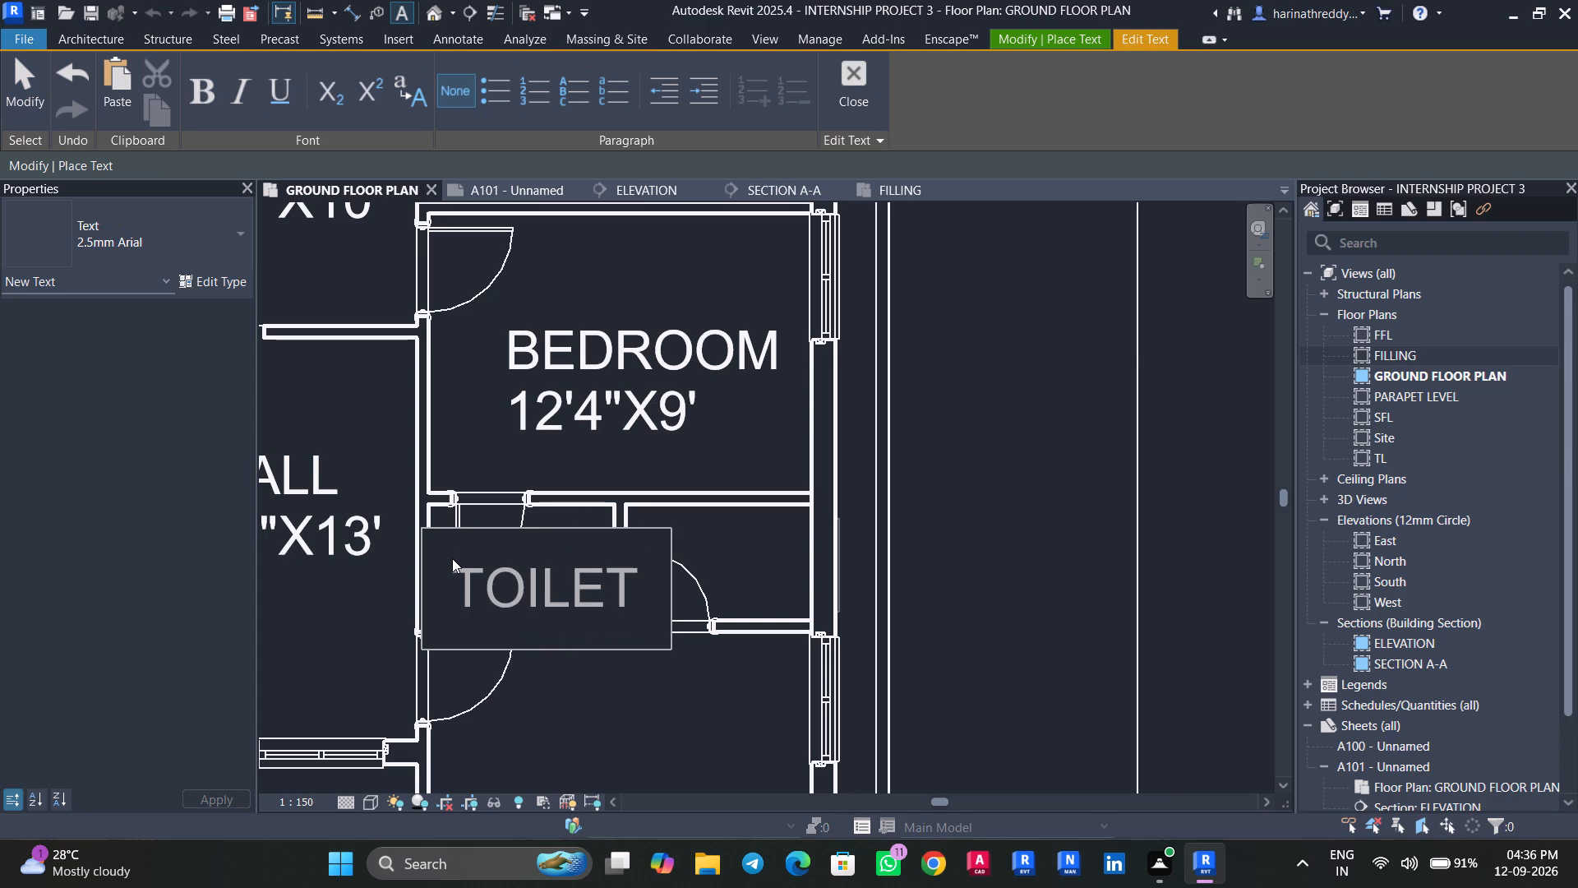
{"action": "key", "text": "Return"}
{"action": "type", "text": "6'"}
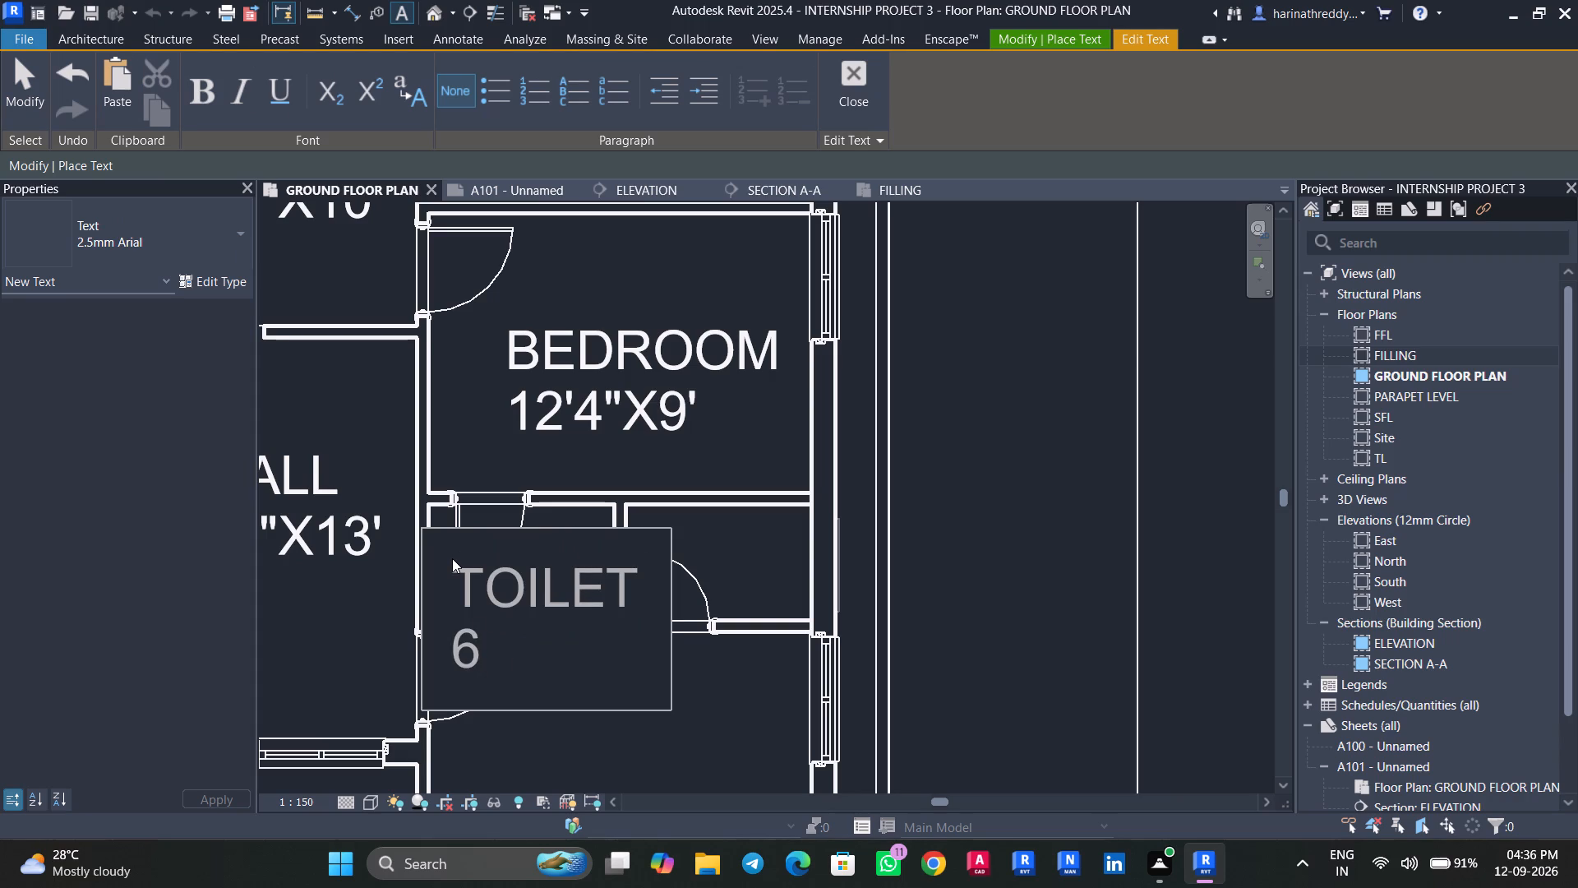
{"action": "type", "text": "X3;"}
{"action": "key", "text": "BackSpace"}
{"action": "type", "text": "'9\""}
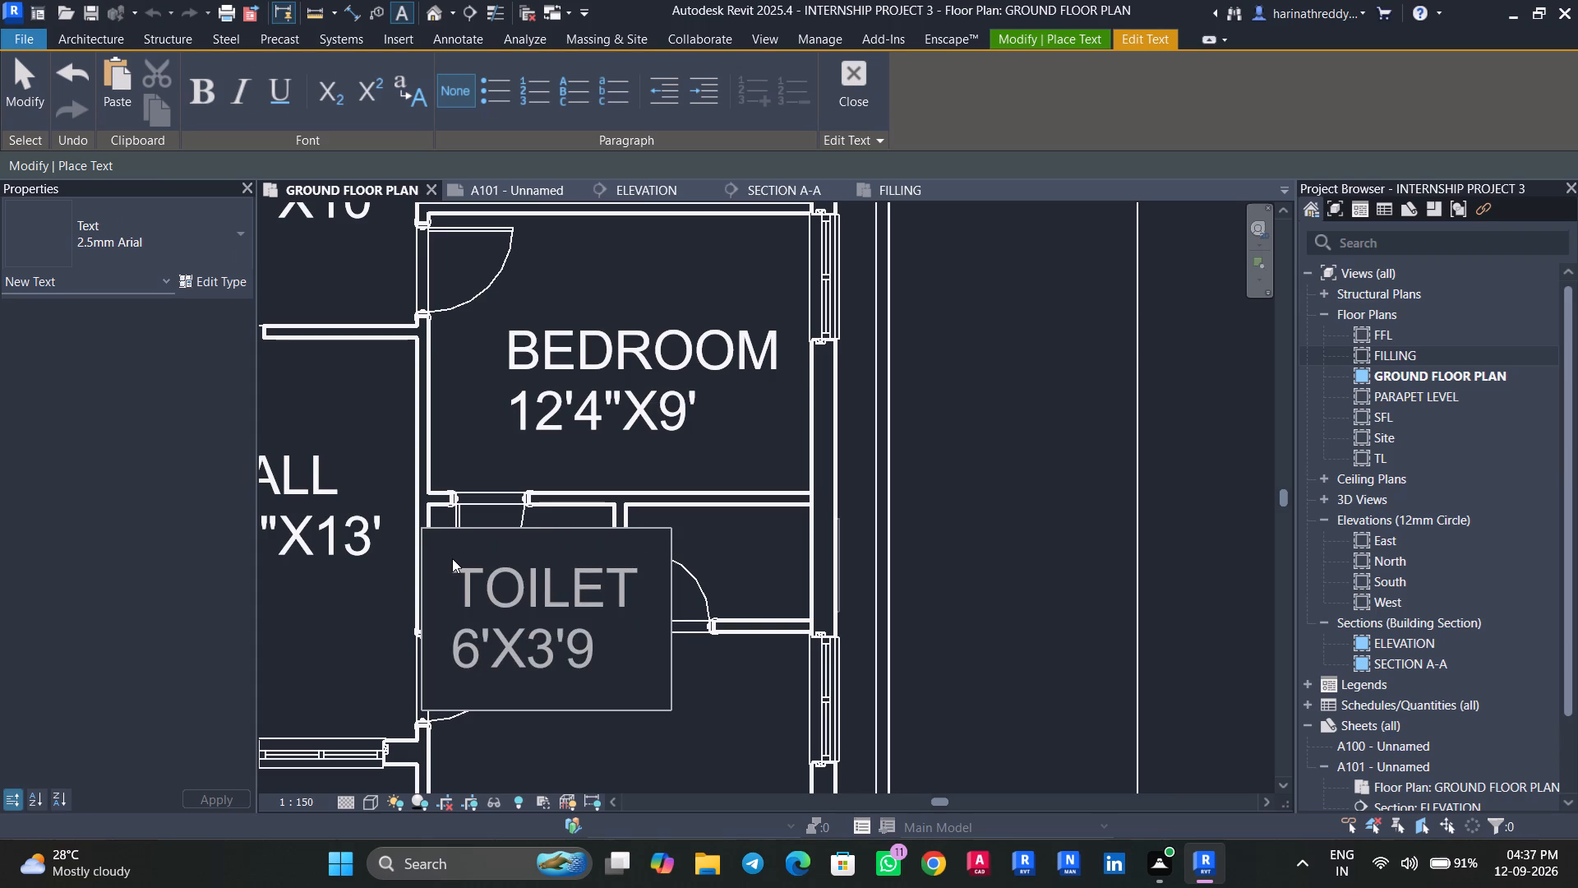
{"action": "key", "text": "Return"}
{"action": "left_click", "coordinate": [832, 507]}
{"action": "key", "text": "Escape"}
{"action": "key", "text": "Escape"}
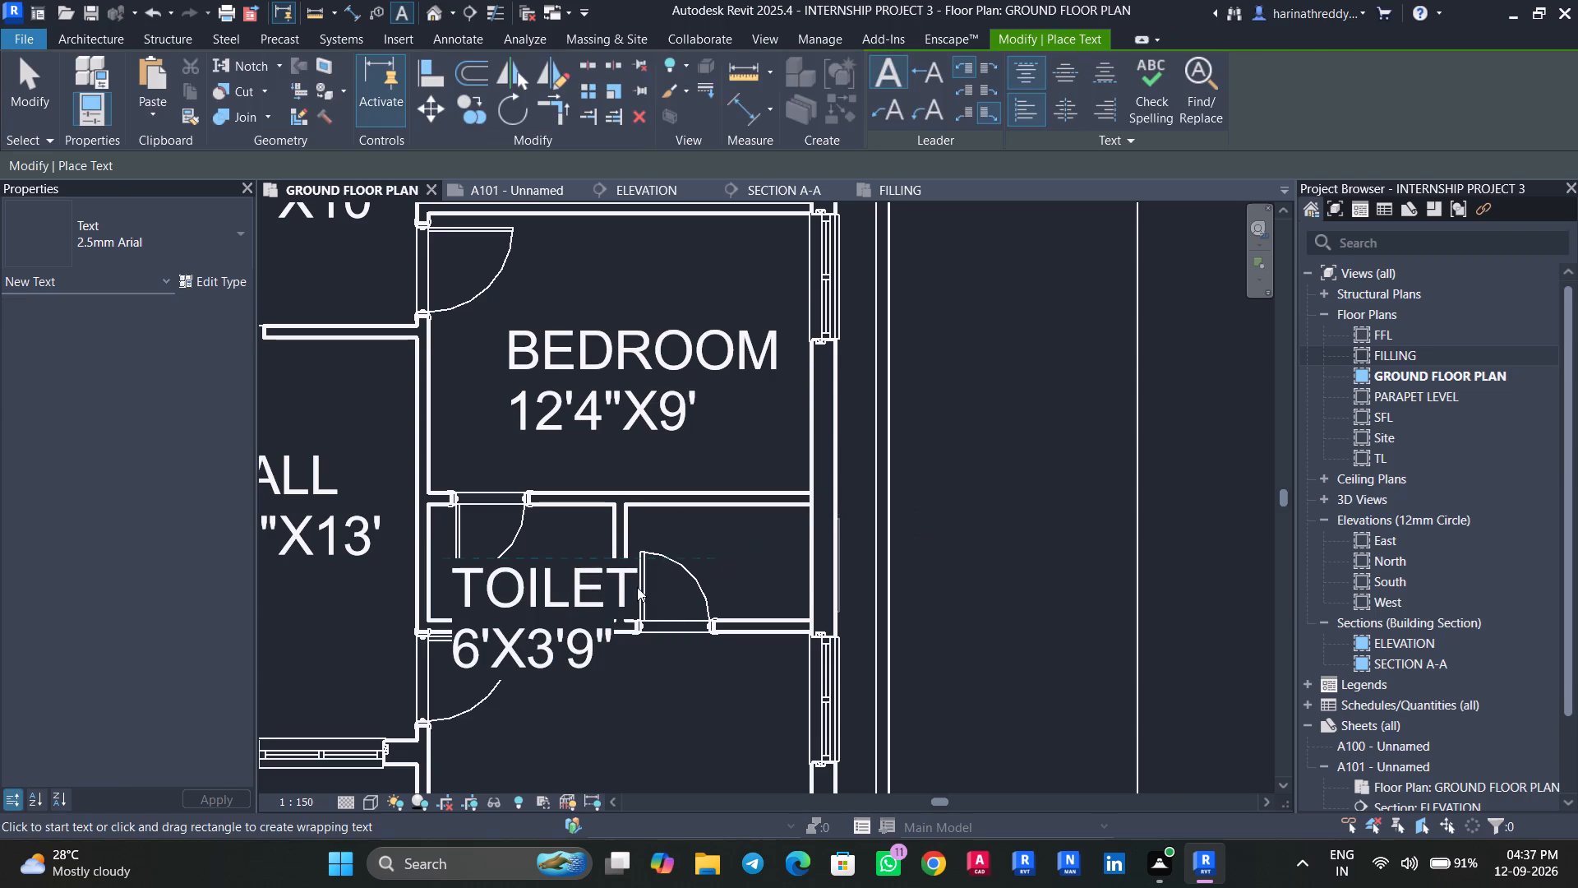
{"action": "left_click", "coordinate": [580, 600]}
{"action": "key", "text": "Escape"}
Duplicate the TOILET note's text type as 1MM and set its text size to 1MM.
{"action": "left_click", "coordinate": [543, 681]}
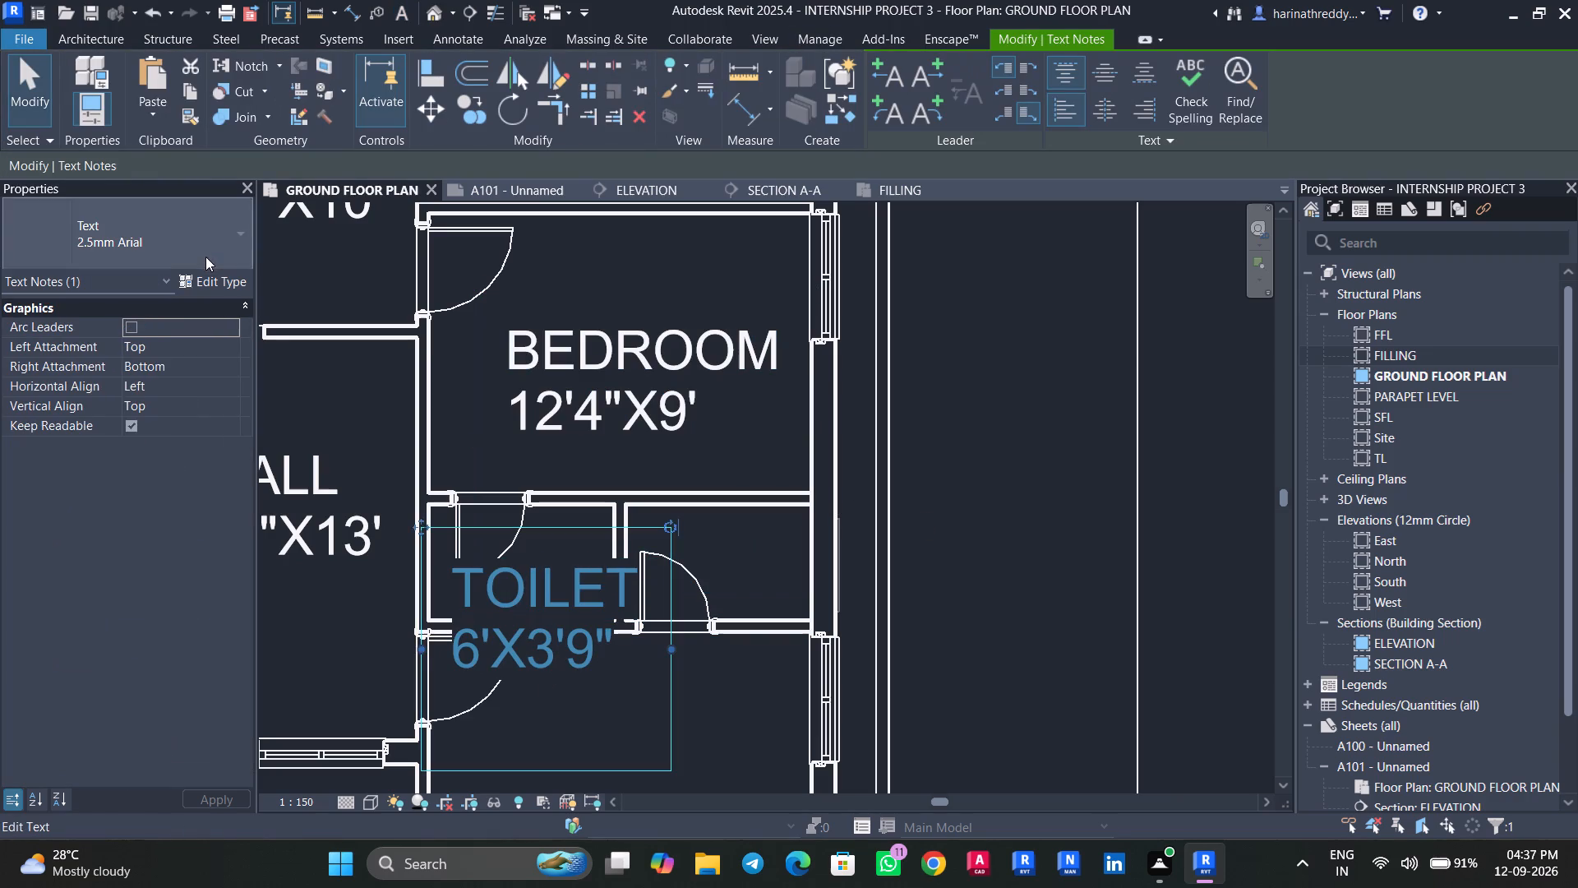
{"action": "left_click", "coordinate": [207, 280]}
{"action": "left_click", "coordinate": [1488, 240]}
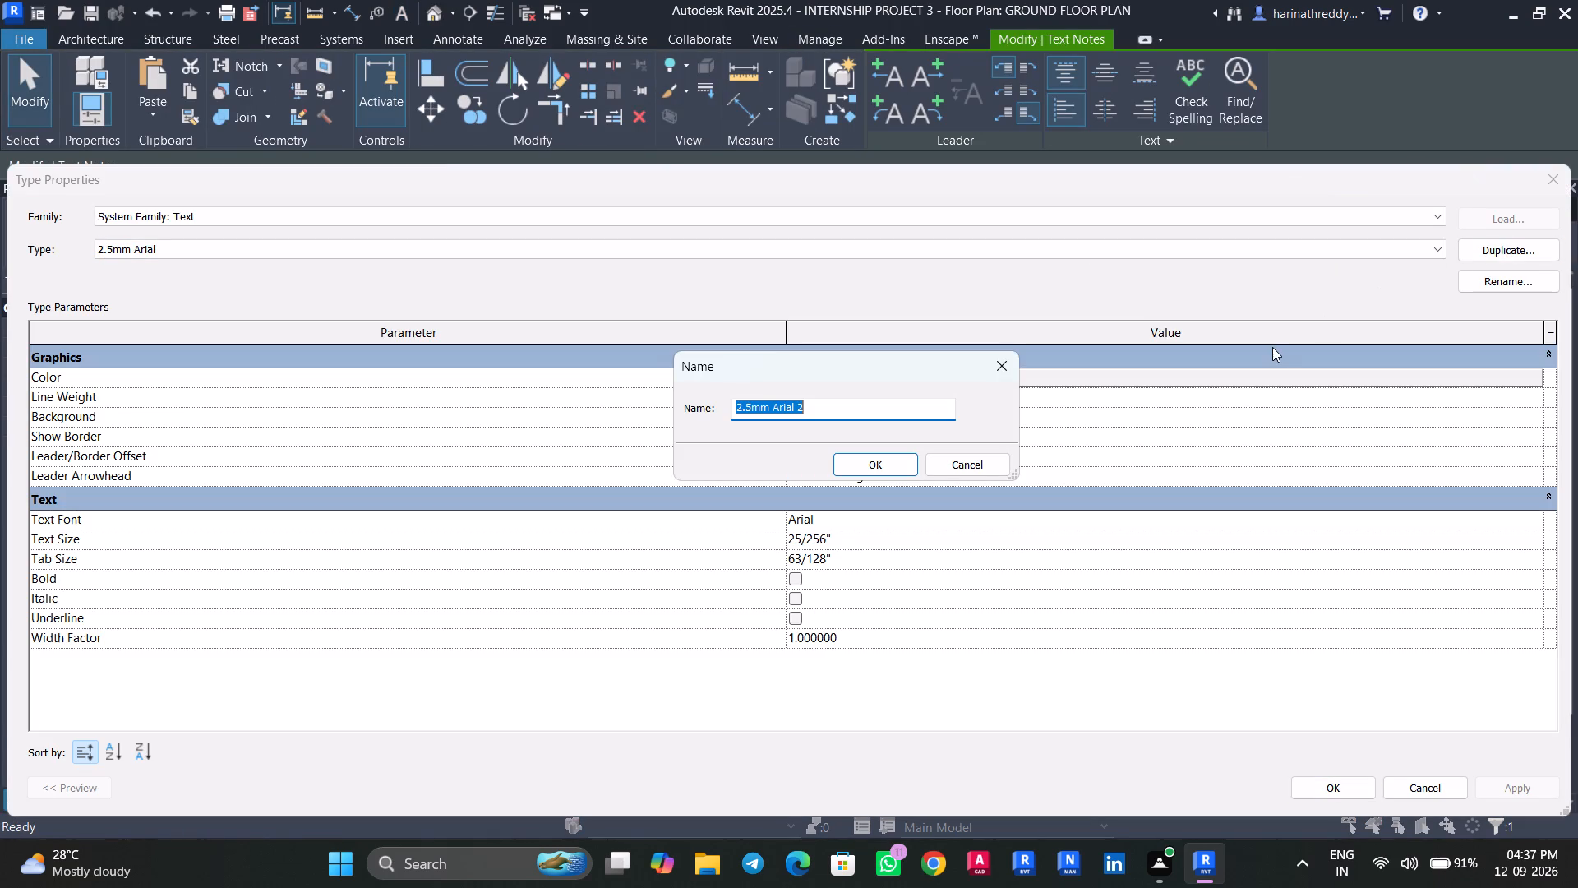
{"action": "type", "text": "1MM"}
{"action": "key", "text": "Return"}
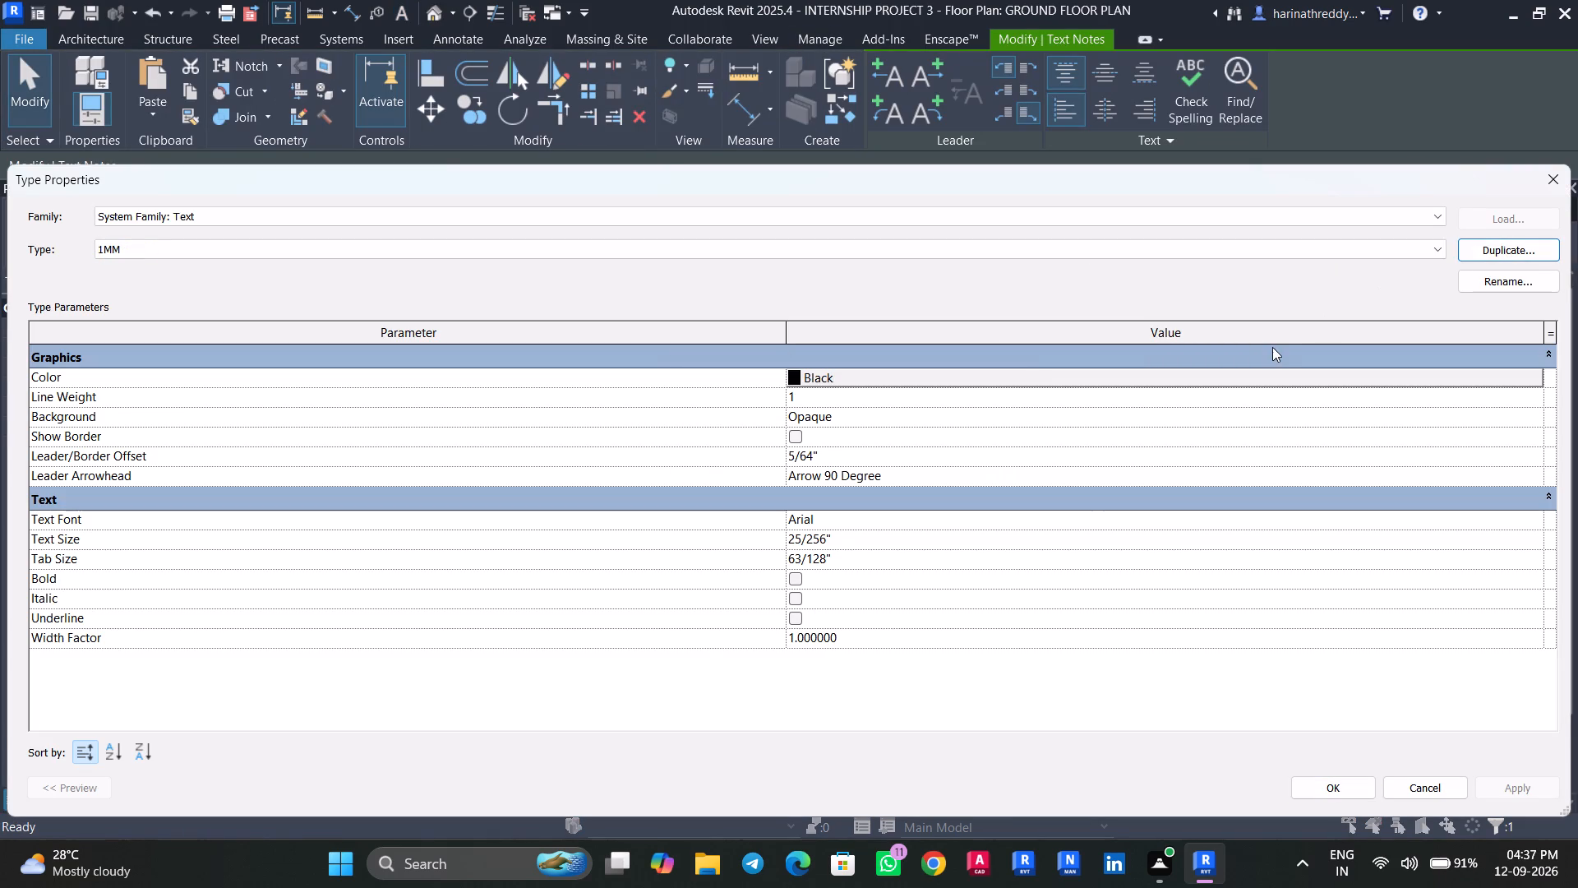
{"action": "left_click", "coordinate": [979, 534]}
{"action": "type", "text": "1MM"}
{"action": "key", "text": "Return"}
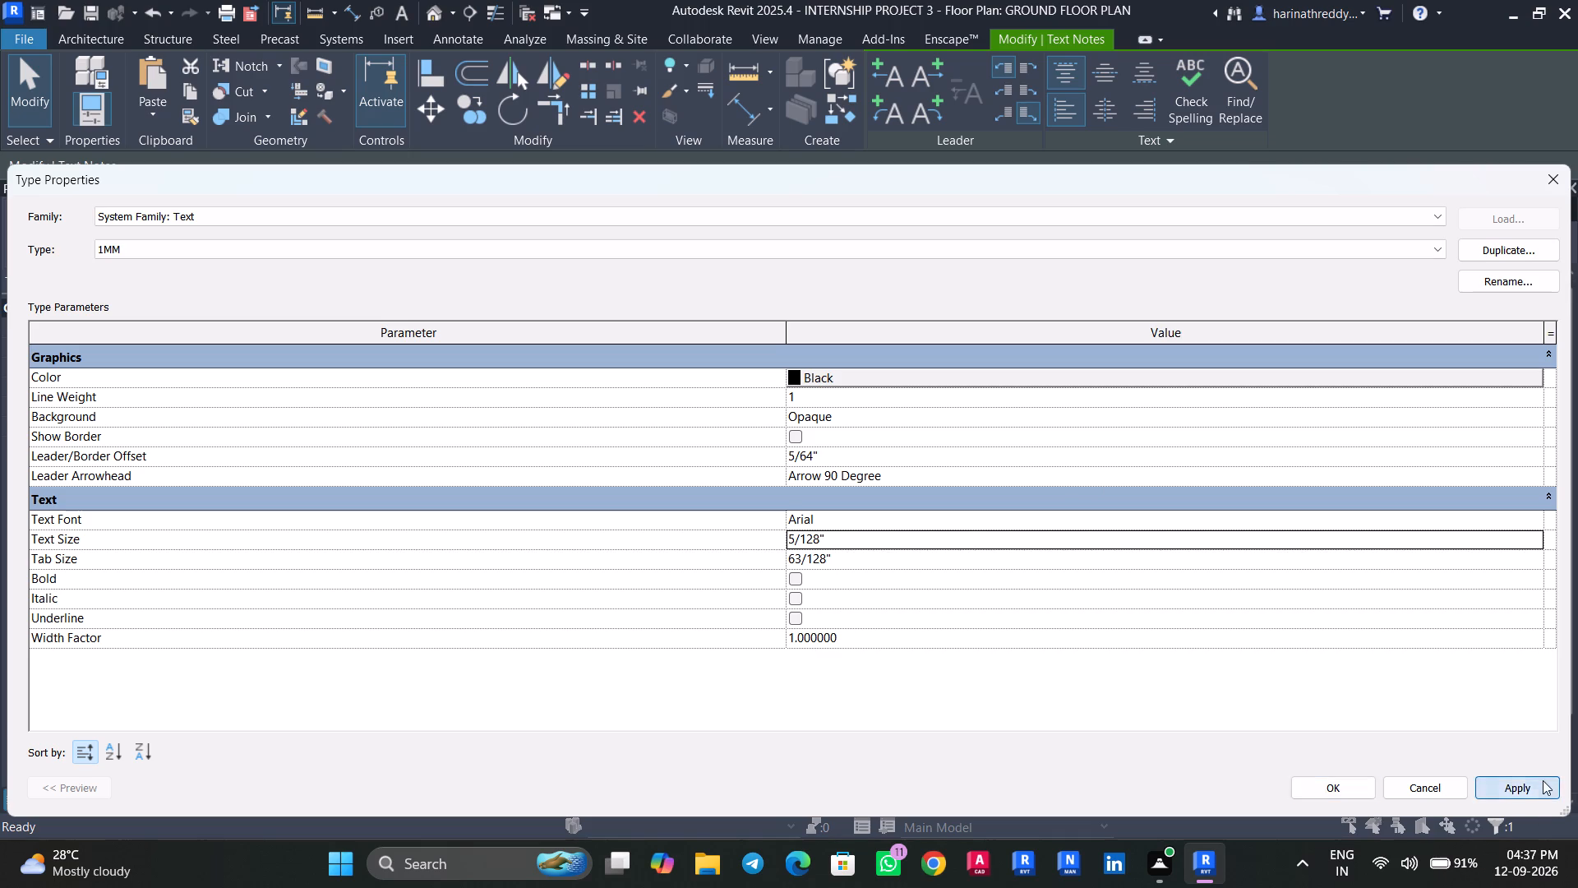
{"action": "left_click", "coordinate": [1543, 780]}
{"action": "left_click", "coordinate": [1355, 788]}
{"action": "key", "text": "Escape"}
{"action": "key", "text": "Escape"}
Move the TOILET note toward the adjoining toilet so it sits clear of the door swing.
{"action": "left_click", "coordinate": [524, 579]}
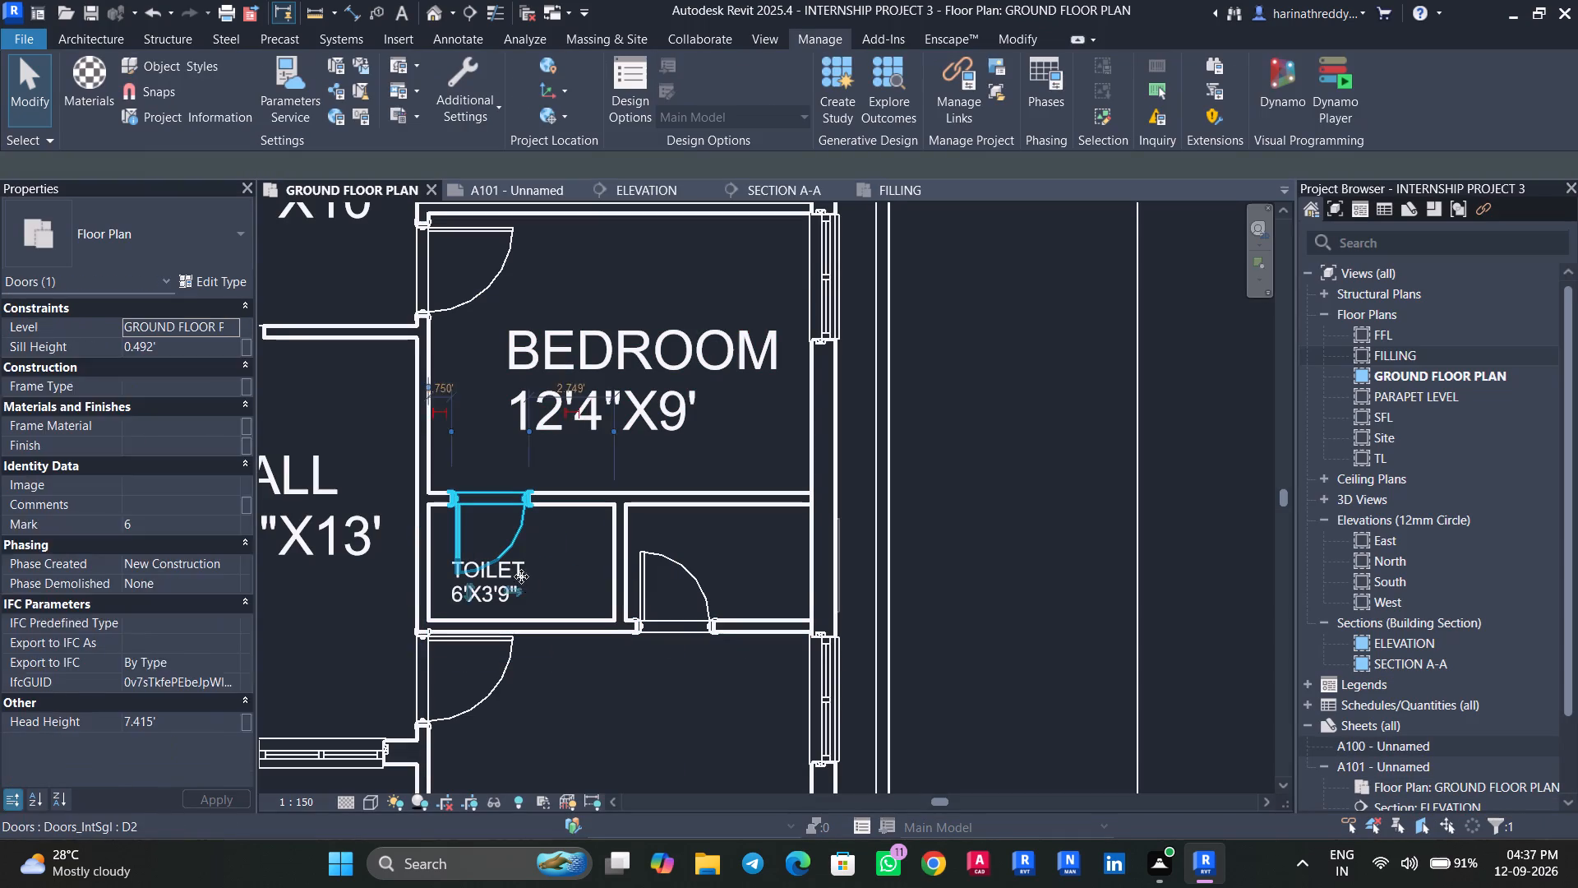
{"action": "key", "text": "Escape"}
{"action": "left_click", "coordinate": [492, 609]}
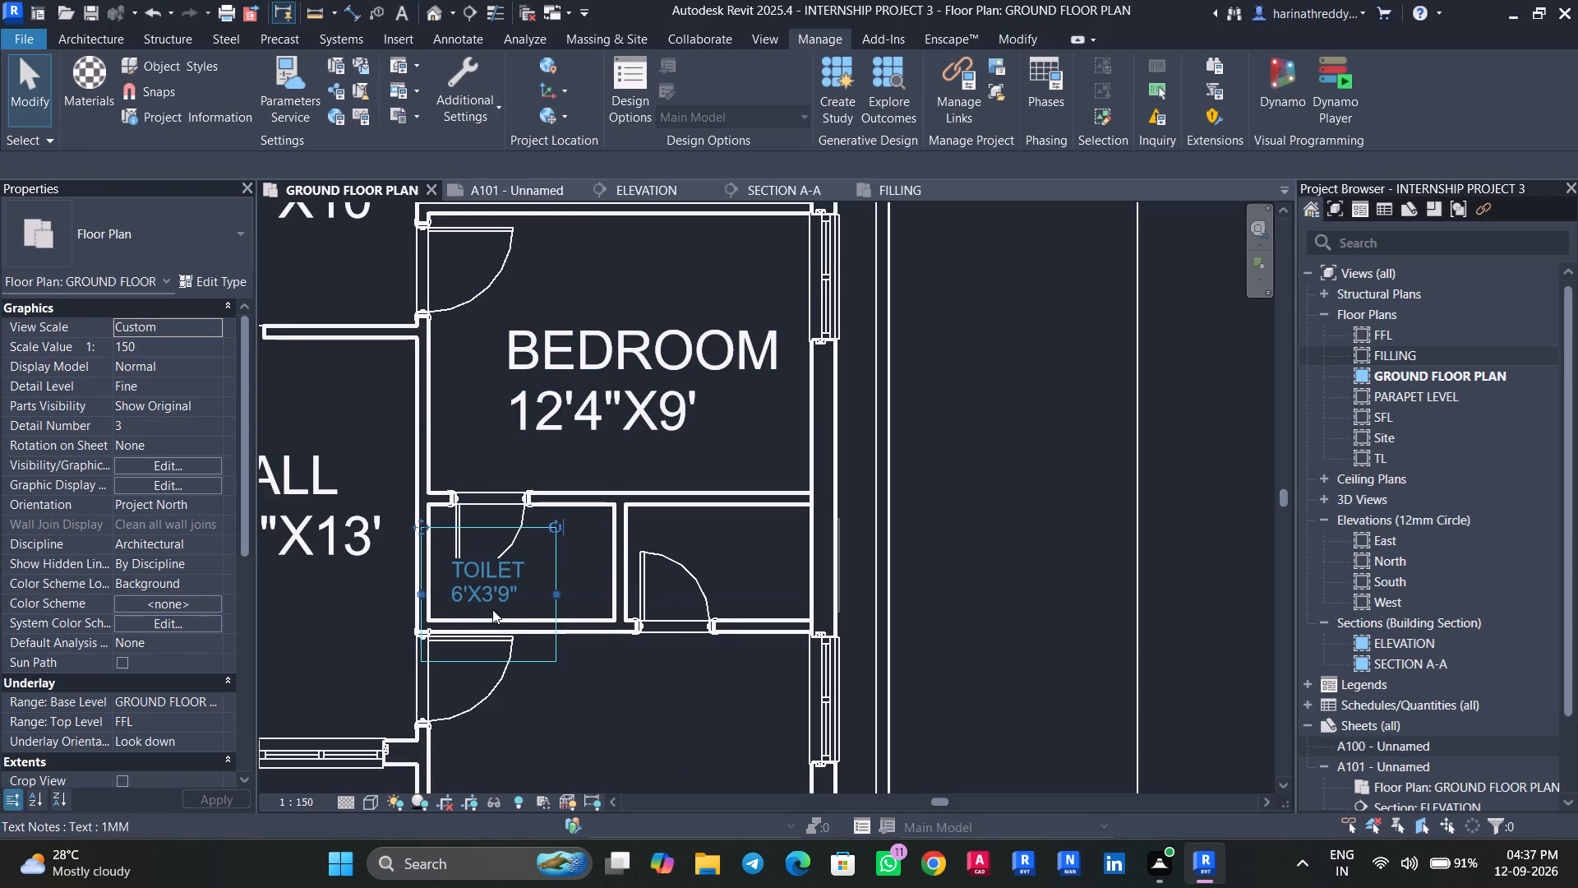
{"action": "left_click_drag", "start_coordinate": [425, 523], "coordinate": [515, 518]}
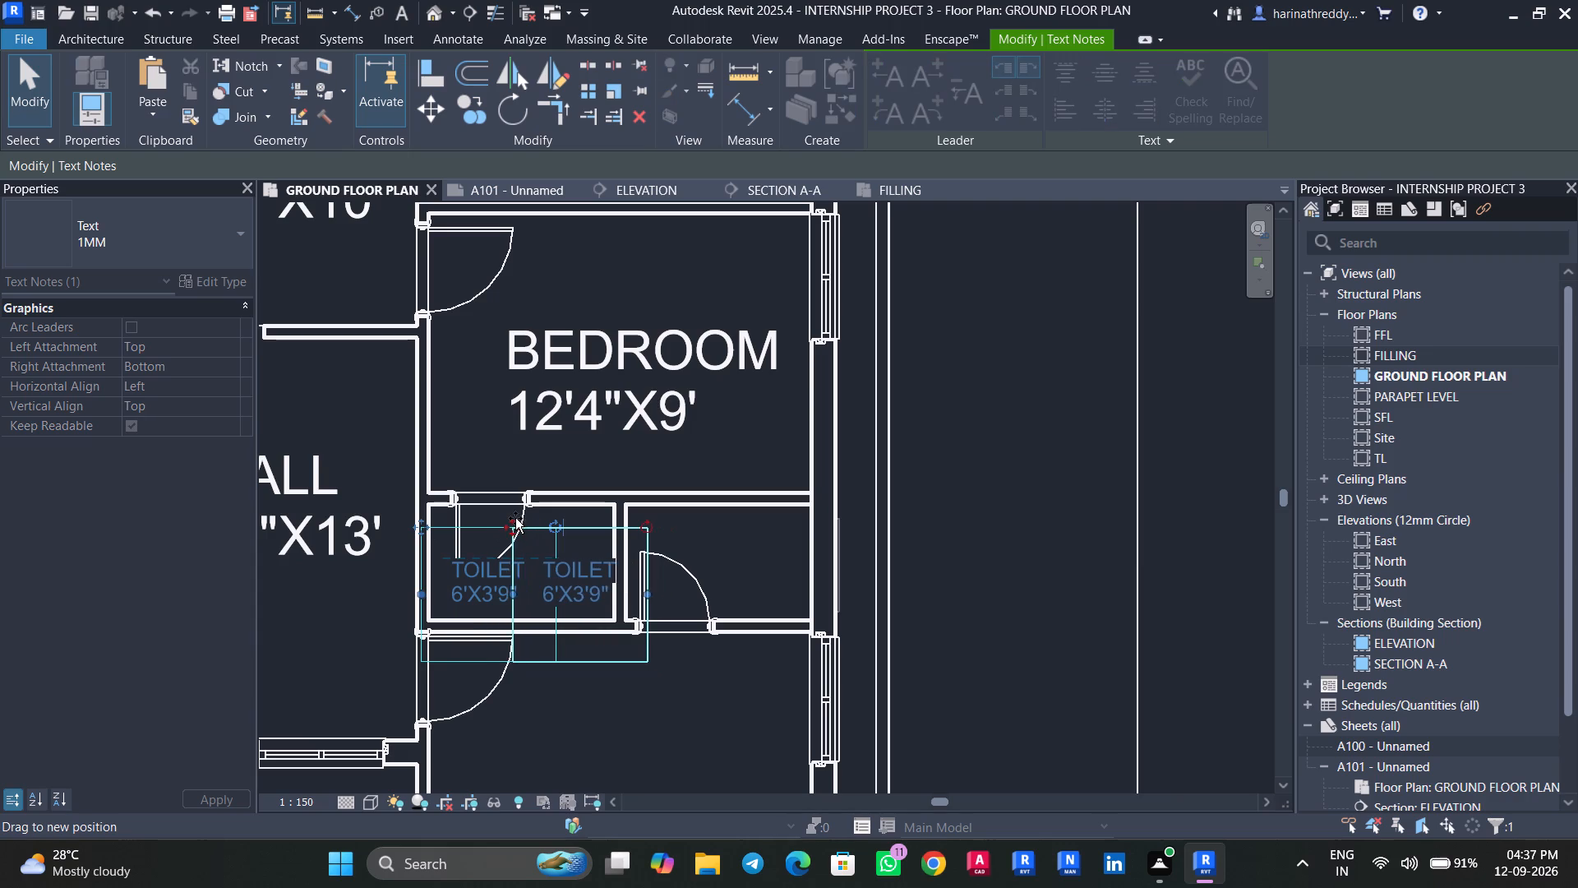
{"action": "left_click_drag", "start_coordinate": [515, 518], "coordinate": [498, 515]}
Copy the TOILET note horizontally into the adjoining toilet by the outer wall.
{"action": "left_click_drag", "start_coordinate": [491, 525], "coordinate": [515, 525], "text": "ctrl"}
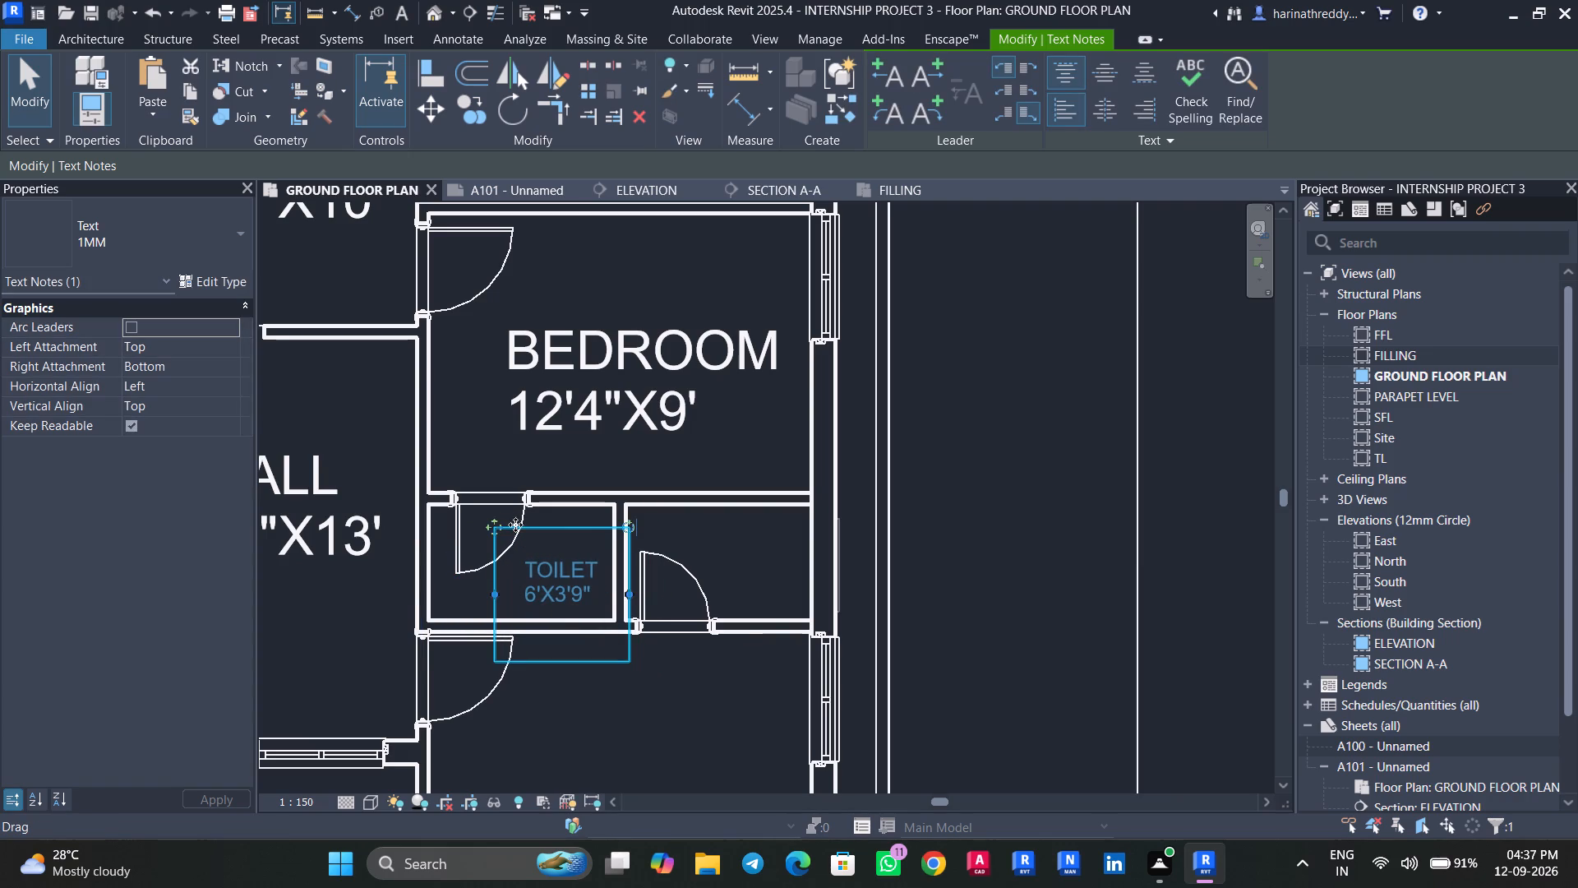
{"action": "left_click_drag", "start_coordinate": [515, 525], "coordinate": [669, 521], "text": "ctrl"}
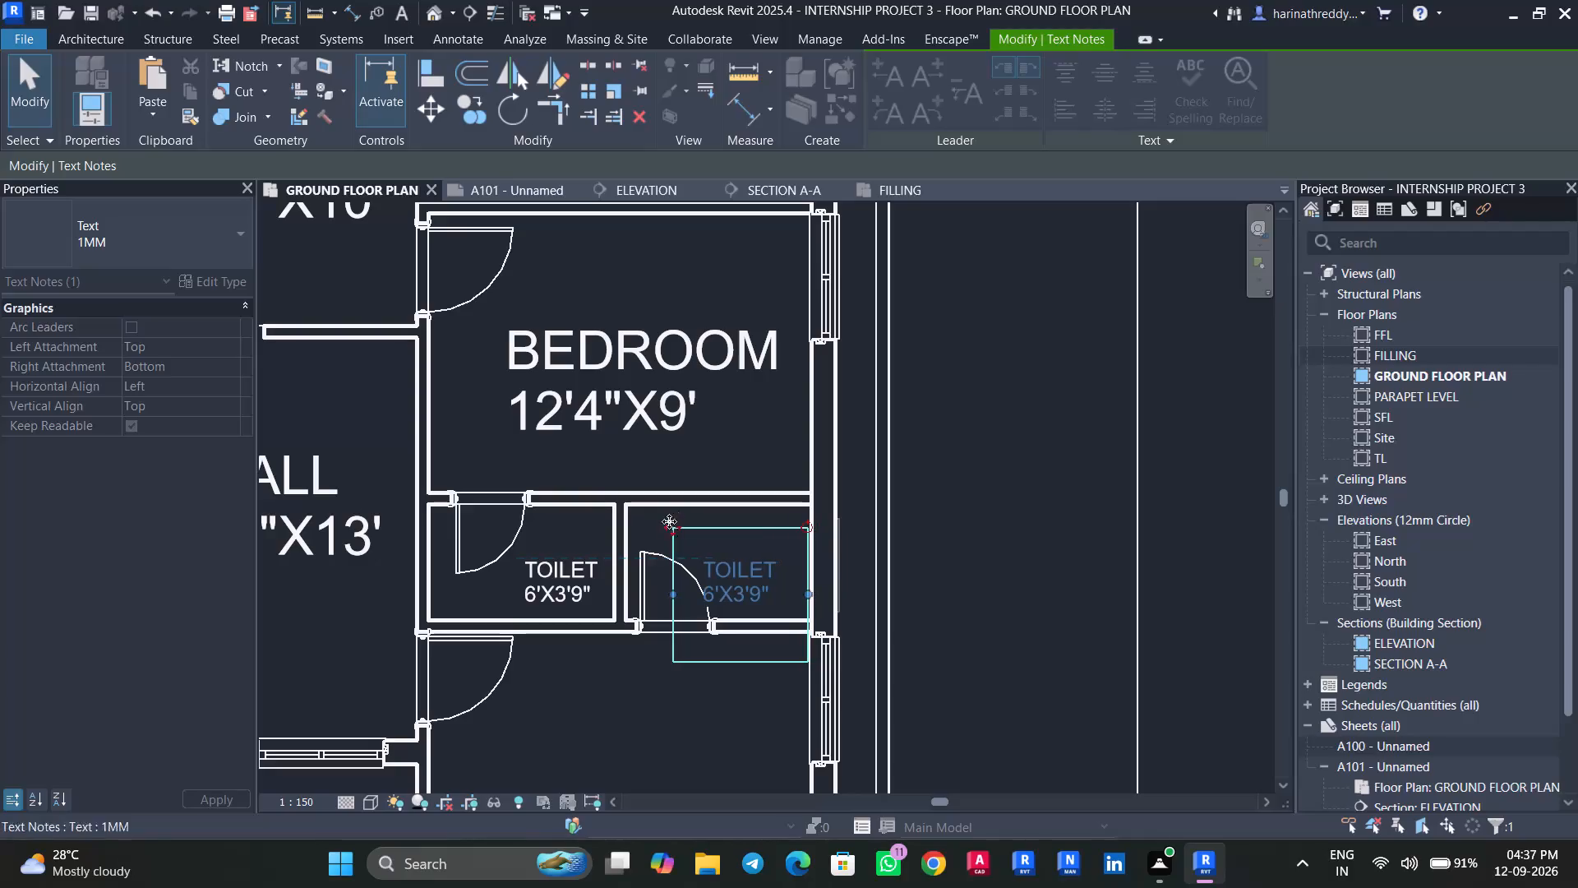
{"action": "key", "text": "Escape"}
{"action": "key", "text": "Escape"}
Nudge the copied TOILET note up within its room, away from the lower wall.
{"action": "scroll", "coordinate": [708, 667], "scroll_direction": "up", "scroll_amount": 2}
{"action": "left_click", "coordinate": [755, 557]}
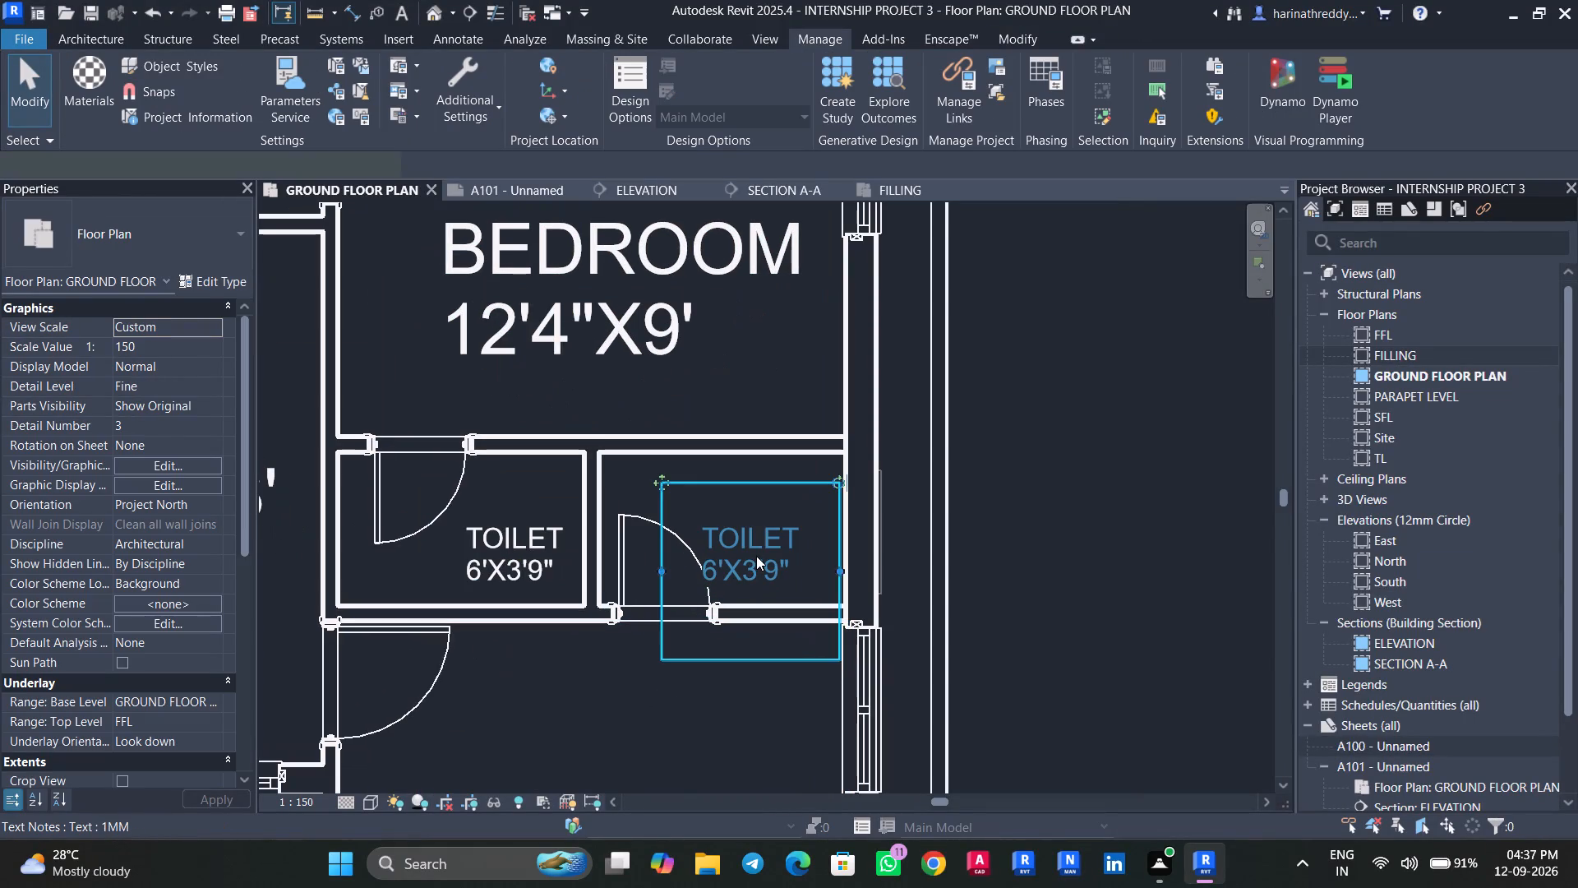
{"action": "key", "text": "Up"}
{"action": "key", "text": "Up"}
{"action": "key", "text": "Up"}
{"action": "key", "text": "Up"}
{"action": "key", "text": "Up"}
{"action": "key", "text": "Up"}
{"action": "key", "text": "Up"}
{"action": "key", "text": "Up"}
{"action": "key", "text": "Up"}
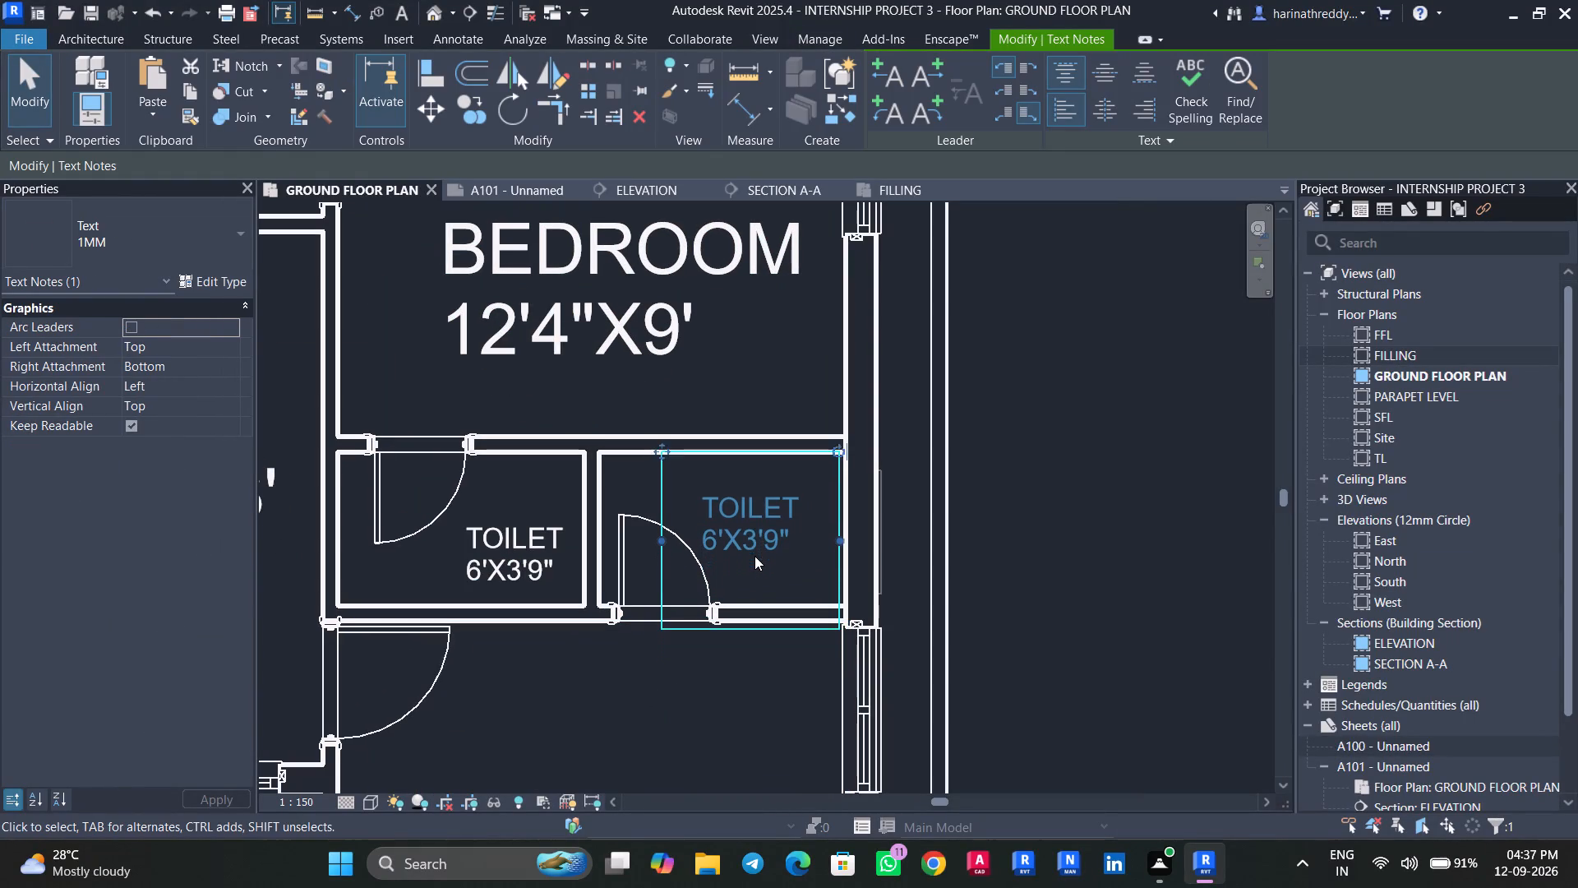
Copy the BEDROOM 12'4"X9' note straight down into the unlabelled bedroom between the toilets and the staircase.
{"action": "key", "text": "Escape"}
{"action": "key", "text": "Escape"}
{"action": "scroll", "coordinate": [627, 755], "scroll_direction": "down", "scroll_amount": 5}
{"action": "middle_click_drag", "start_coordinate": [625, 752], "coordinate": [594, 513]}
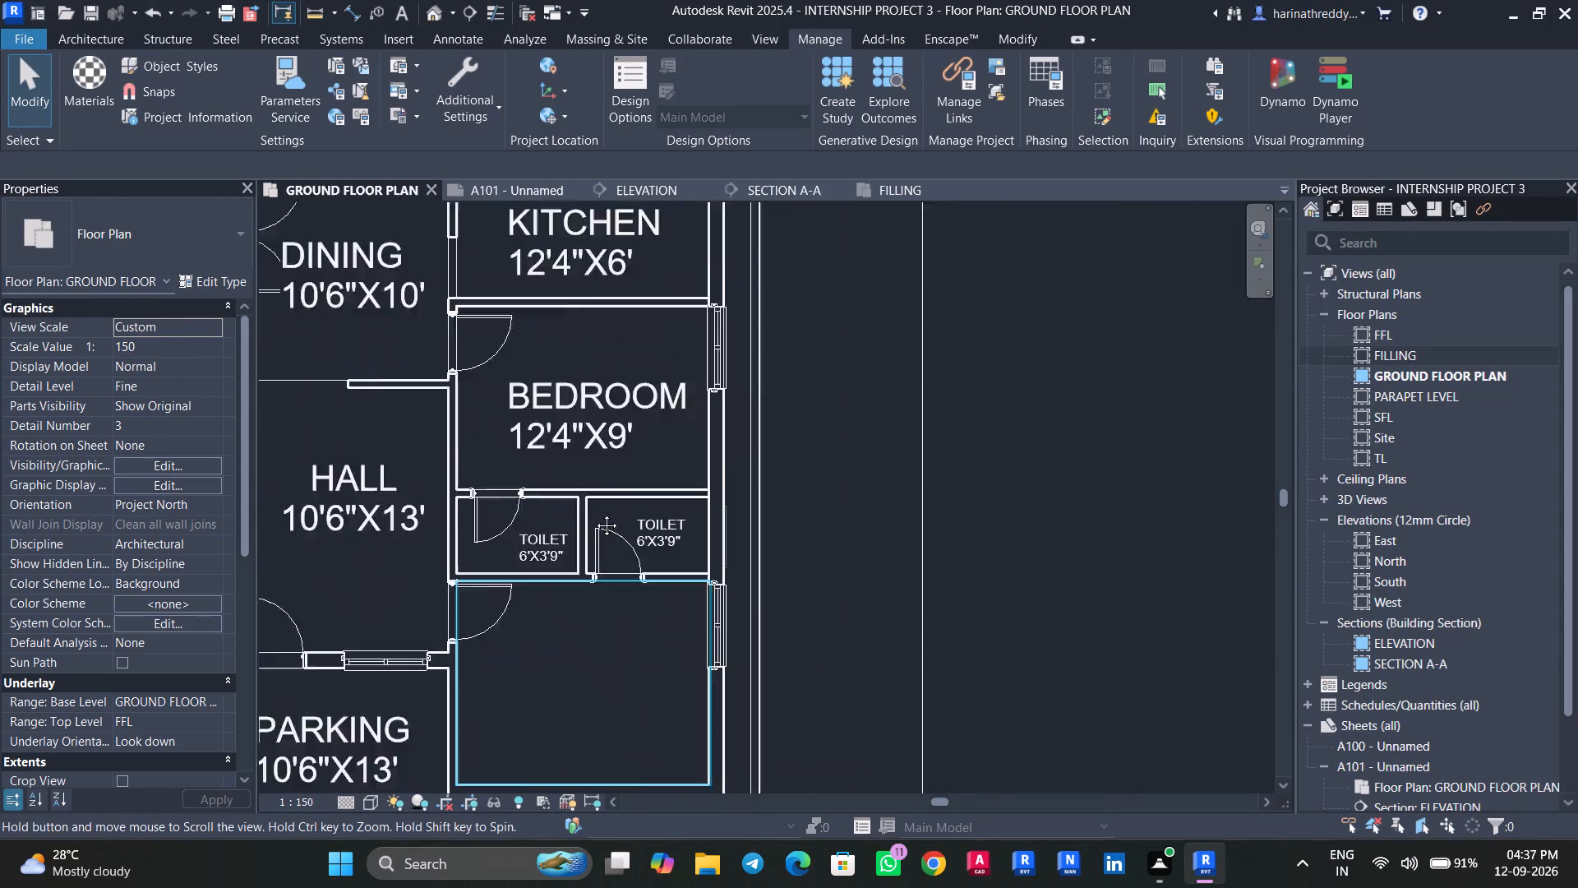
{"action": "middle_click_drag", "start_coordinate": [594, 513], "coordinate": [551, 354]}
{"action": "left_click", "coordinate": [910, 189]}
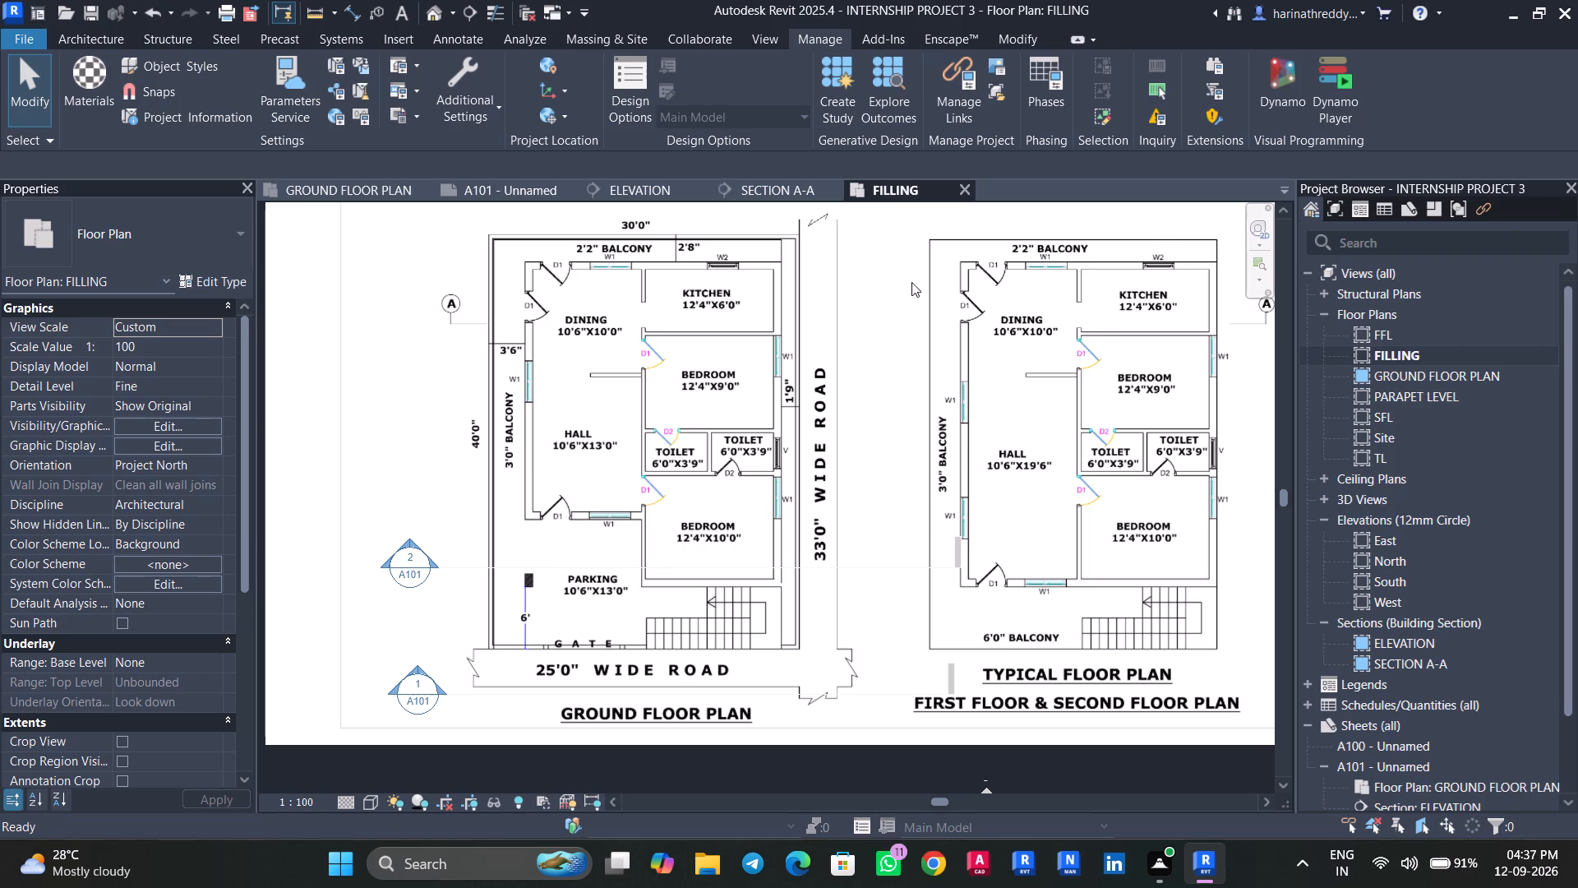
{"action": "left_click", "coordinate": [320, 191]}
{"action": "scroll", "coordinate": [542, 389], "scroll_direction": "down", "scroll_amount": 3}
{"action": "middle_click_drag", "start_coordinate": [543, 389], "coordinate": [578, 434]}
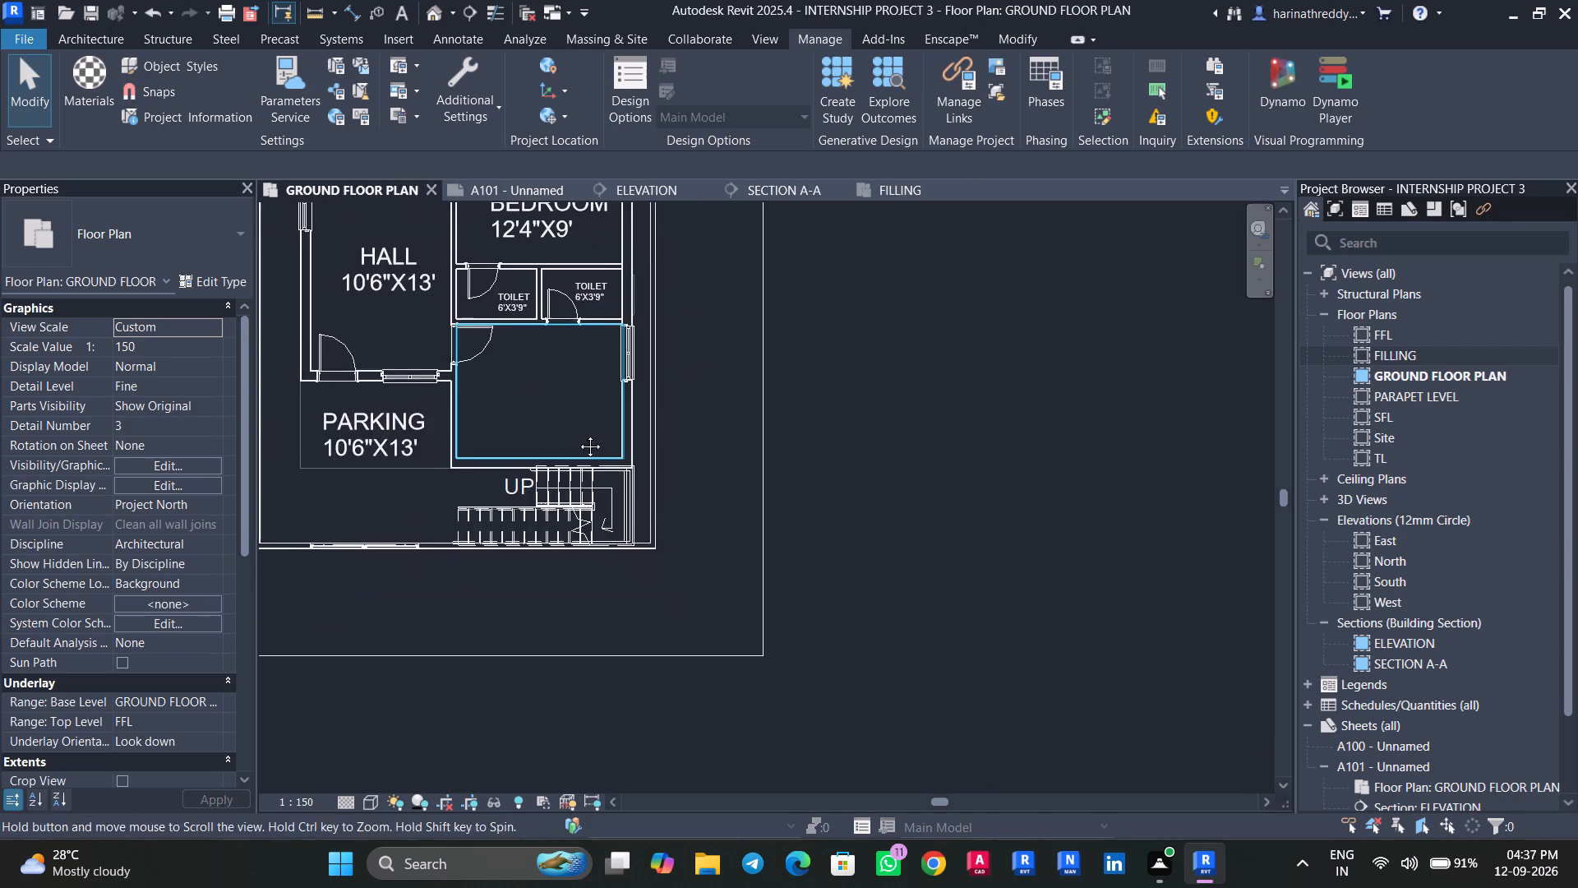
{"action": "middle_click_drag", "start_coordinate": [578, 434], "coordinate": [594, 483]}
{"action": "left_click", "coordinate": [583, 318]}
{"action": "left_click_drag", "start_coordinate": [564, 283], "coordinate": [559, 460], "text": "ctrl"}
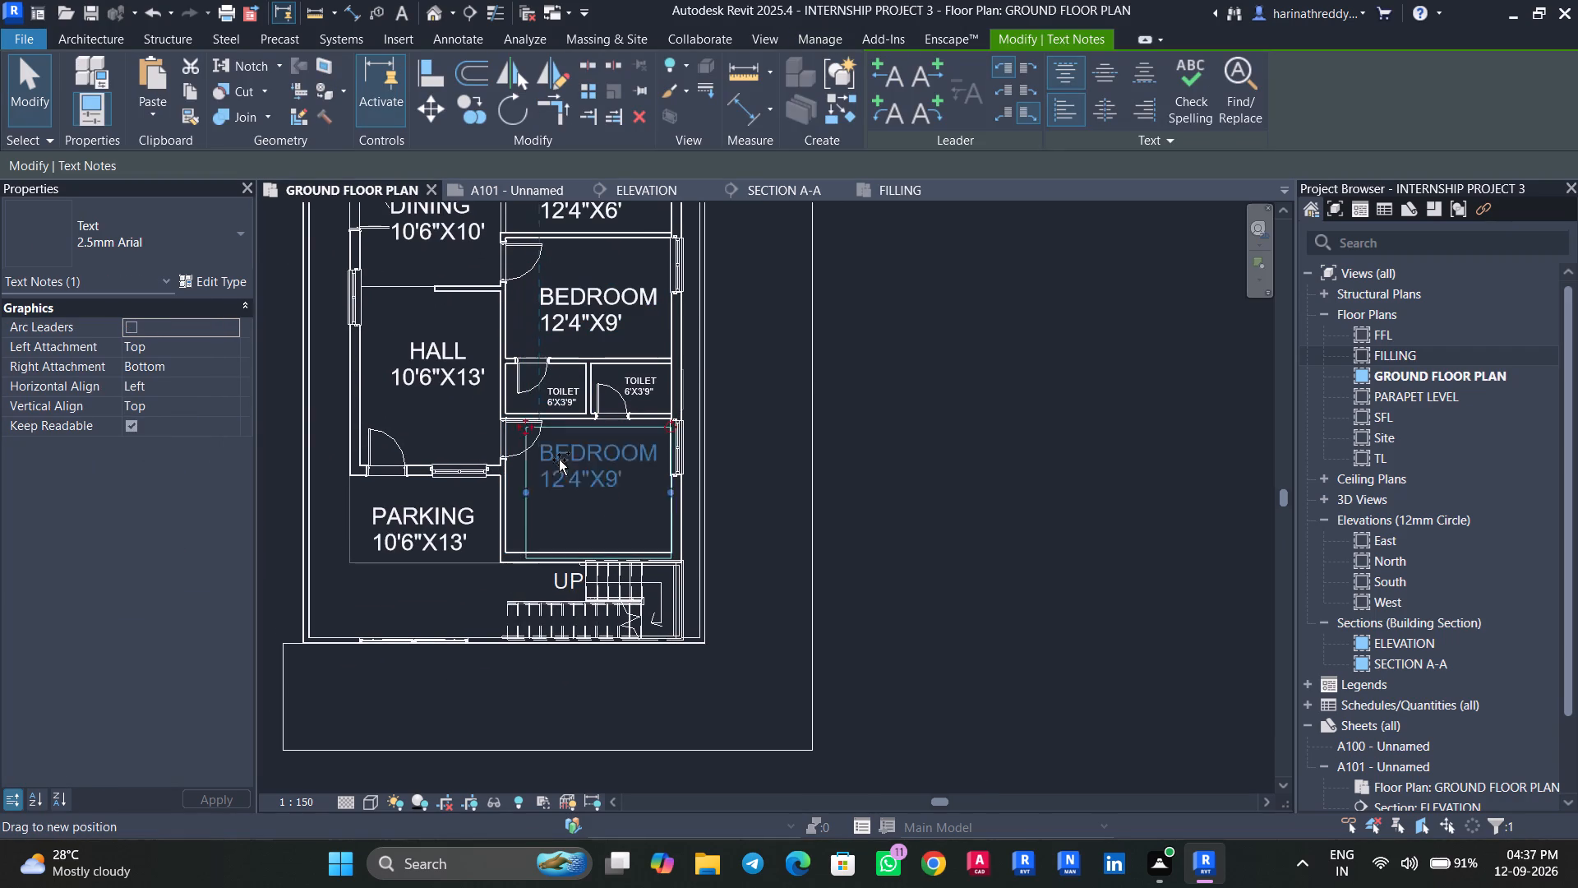
{"action": "left_click_drag", "start_coordinate": [559, 460], "coordinate": [561, 469], "text": "ctrl"}
{"action": "key", "text": "Escape"}
{"action": "key", "text": "Escape"}
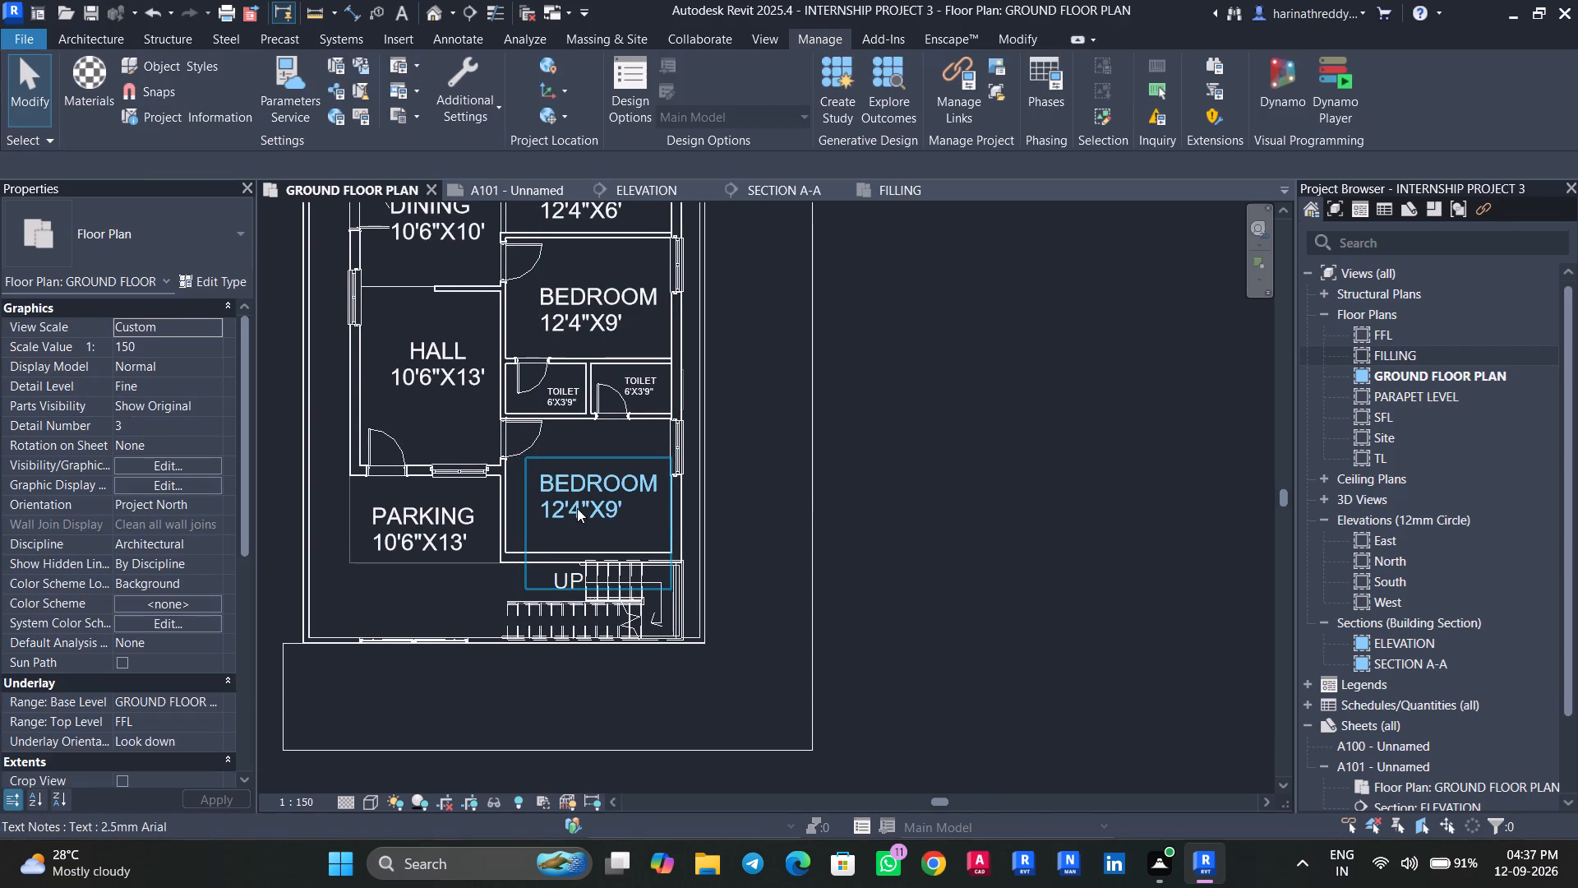
Edit the copied BEDROOM note so its size reads 12'4"X10'.
{"action": "left_click", "coordinate": [579, 506]}
{"action": "left_click", "coordinate": [582, 511]}
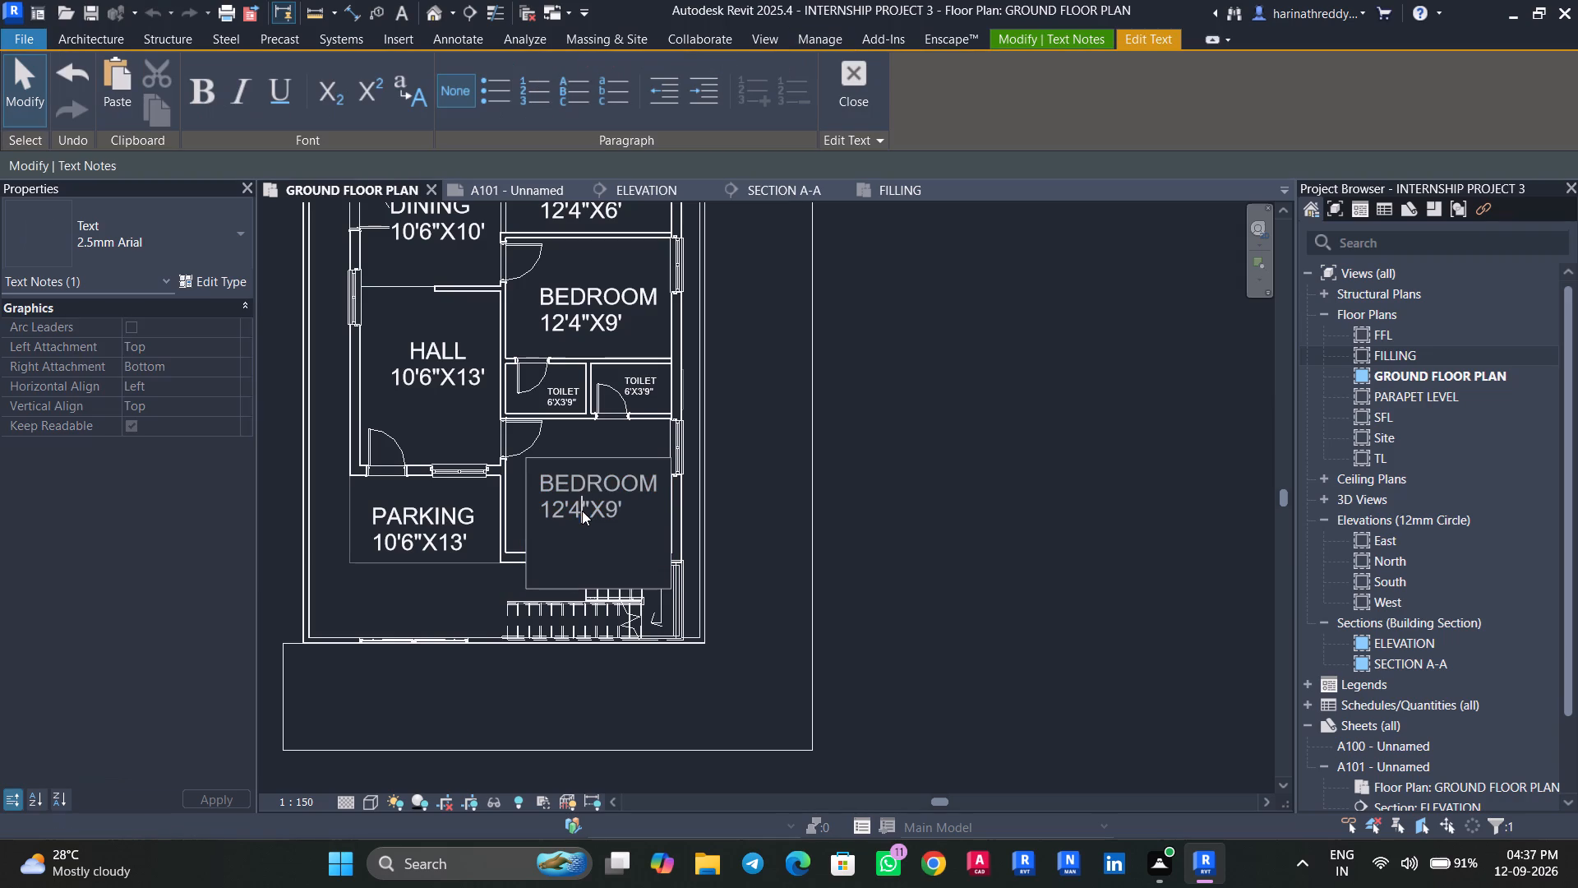
{"action": "left_click", "coordinate": [615, 506]}
{"action": "key", "text": "BackSpace"}
{"action": "type", "text": "10"}
{"action": "left_click", "coordinate": [1115, 397]}
{"action": "left_click", "coordinate": [1008, 393]}
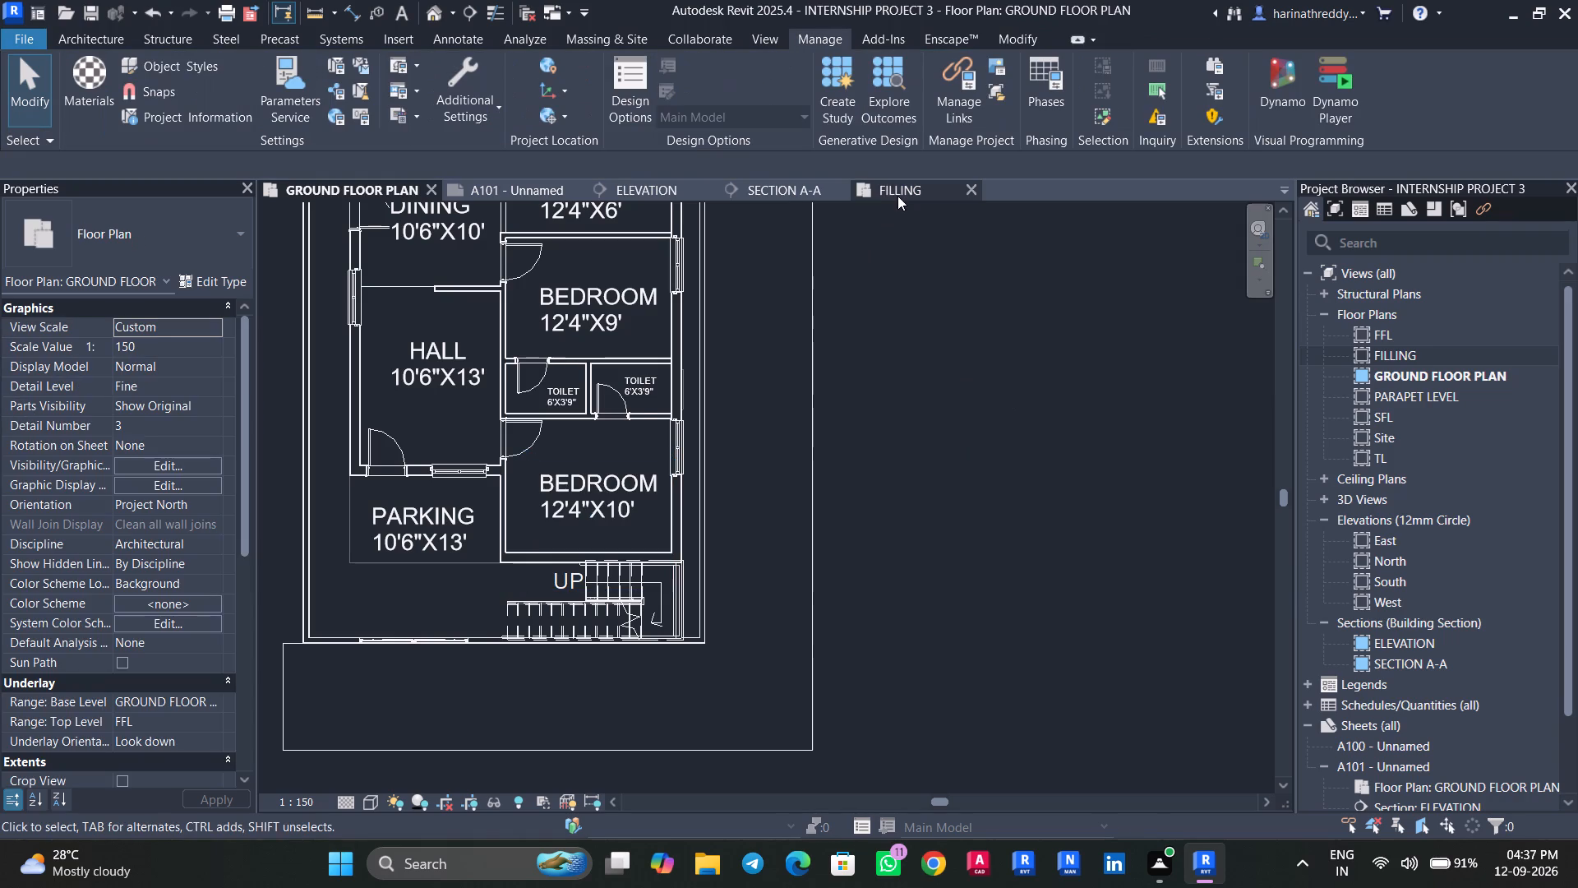
Duplicate the text type of both TOILET notes as 2MM and set its text size to 2MM.
{"action": "left_click", "coordinate": [897, 196]}
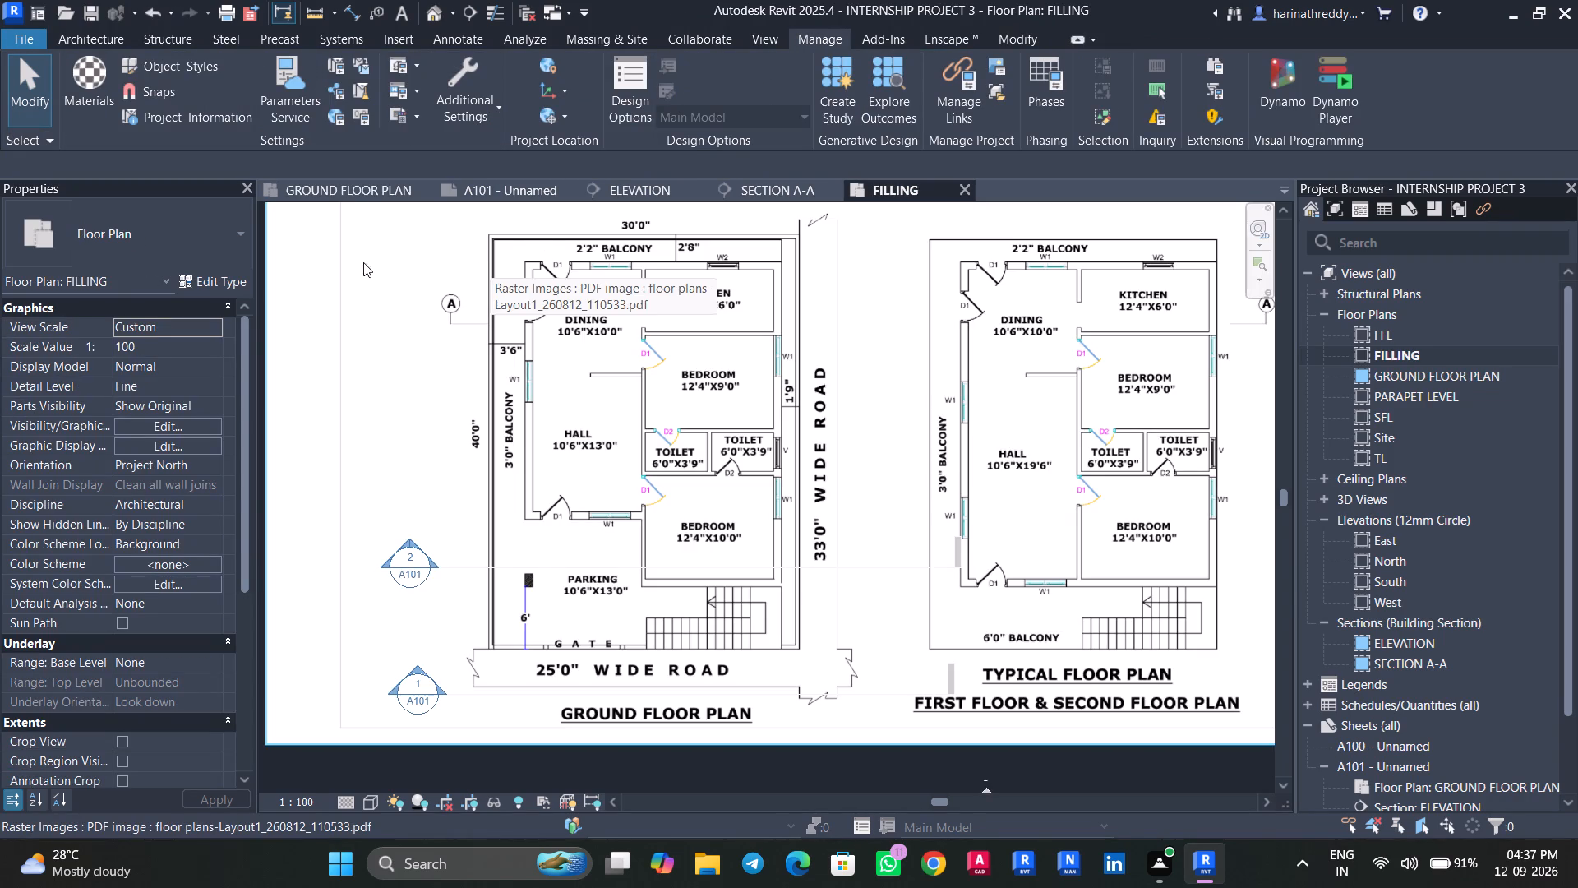
{"action": "left_click", "coordinate": [352, 196]}
{"action": "scroll", "coordinate": [576, 376], "scroll_direction": "up", "scroll_amount": 3}
{"action": "left_click", "coordinate": [568, 399]}
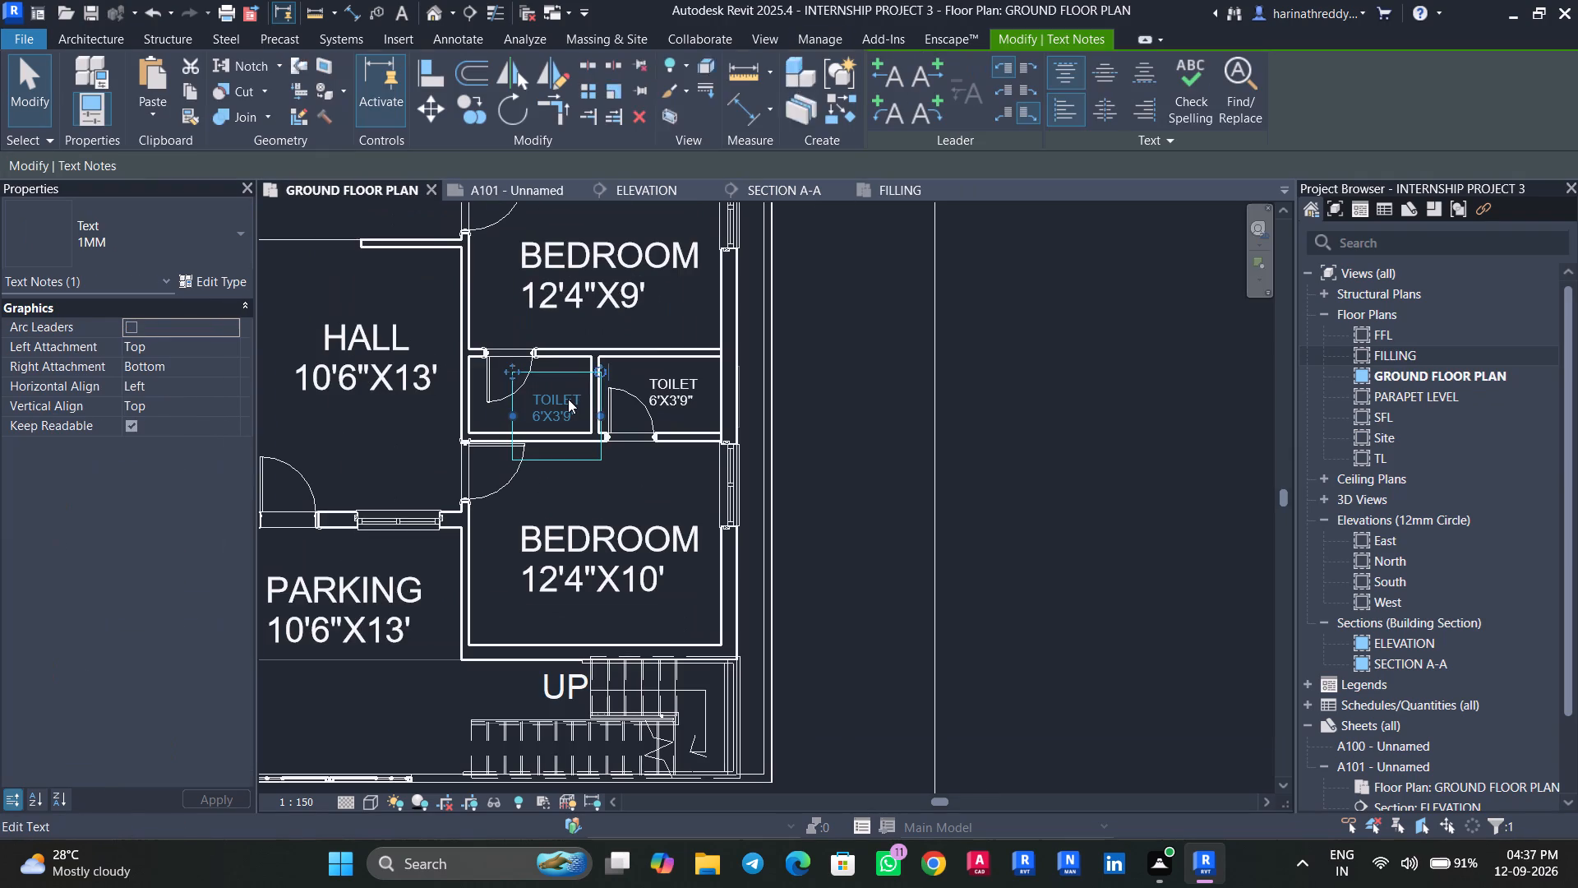
{"action": "type", "text": "SA"}
{"action": "left_click", "coordinate": [210, 284]}
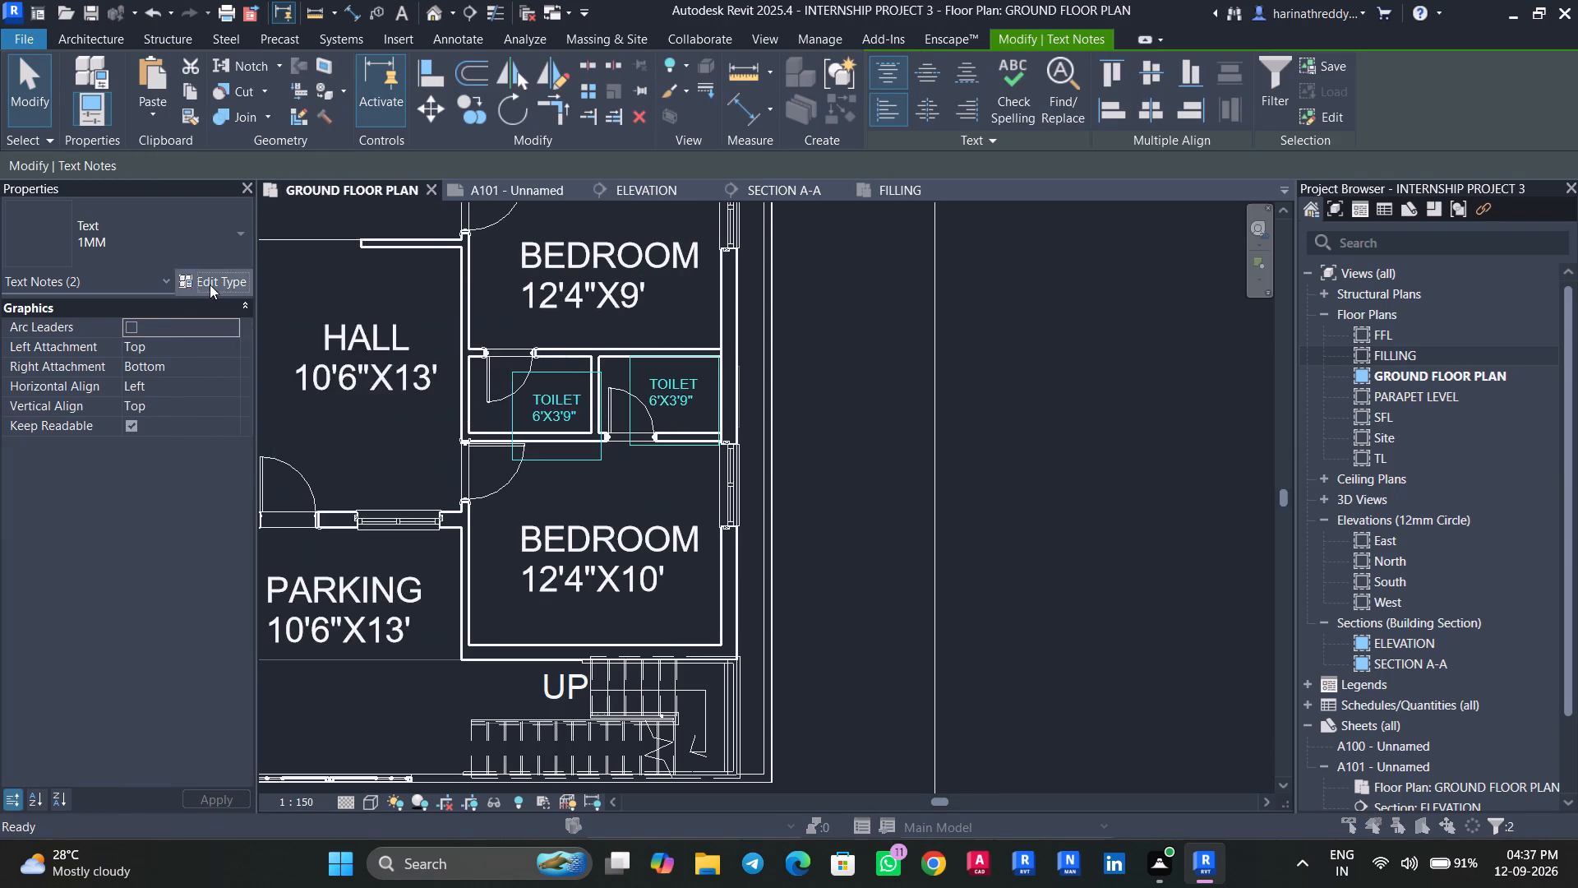
{"action": "left_click", "coordinate": [1523, 255]}
{"action": "type", "text": "2MM"}
{"action": "key", "text": "Return"}
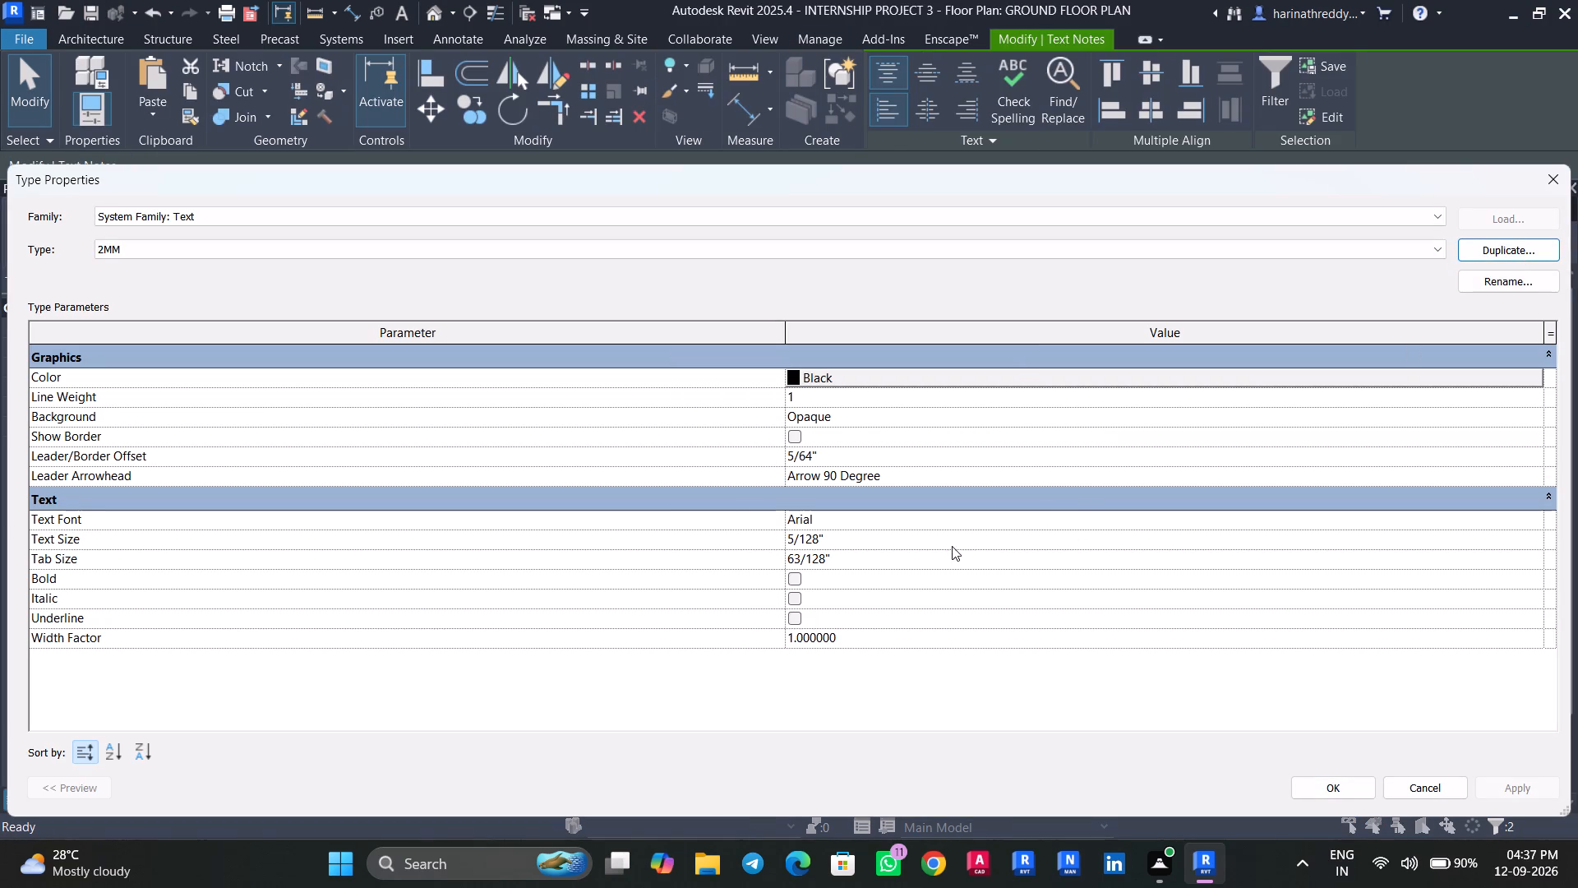
{"action": "left_click", "coordinate": [952, 544]}
{"action": "type", "text": "2MM"}
{"action": "key", "text": "Return"}
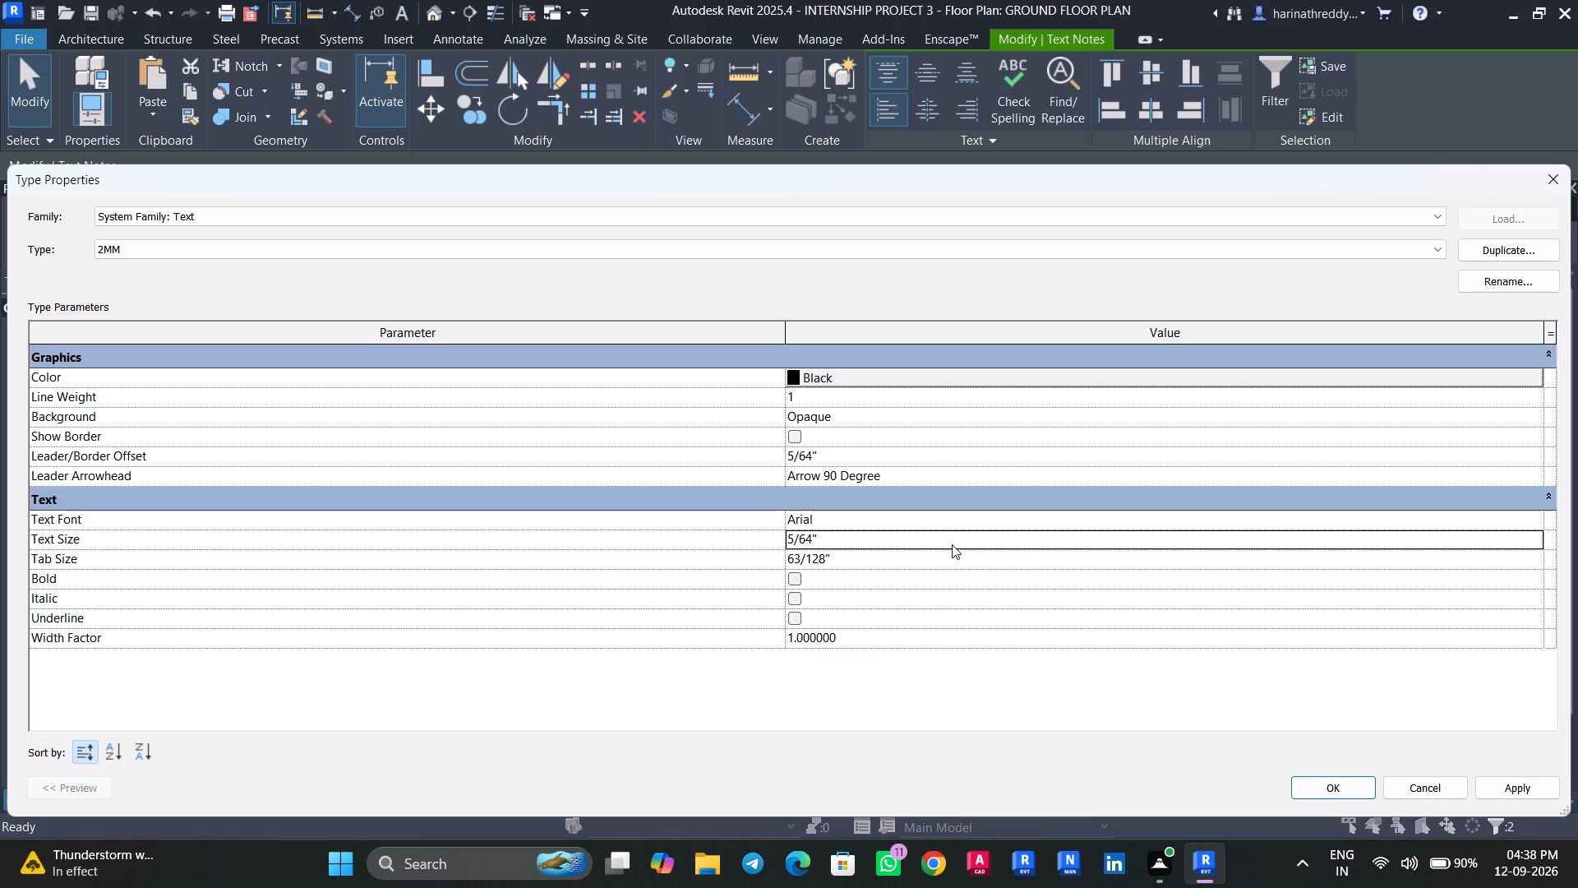
{"action": "left_click", "coordinate": [1525, 784]}
{"action": "left_click", "coordinate": [1336, 784]}
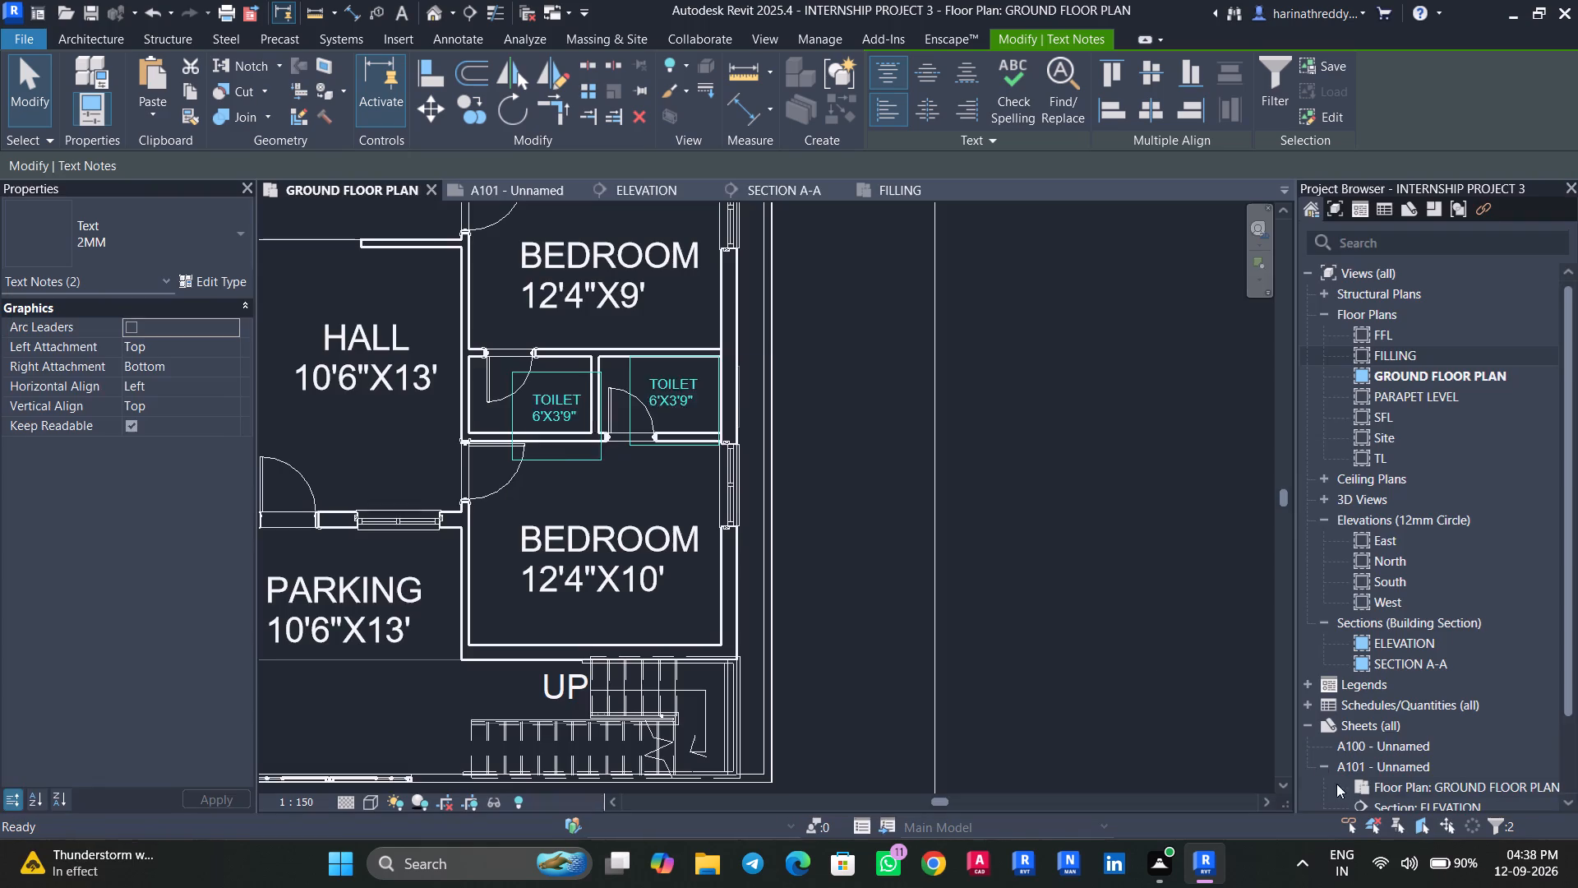
{"action": "key", "text": "Escape"}
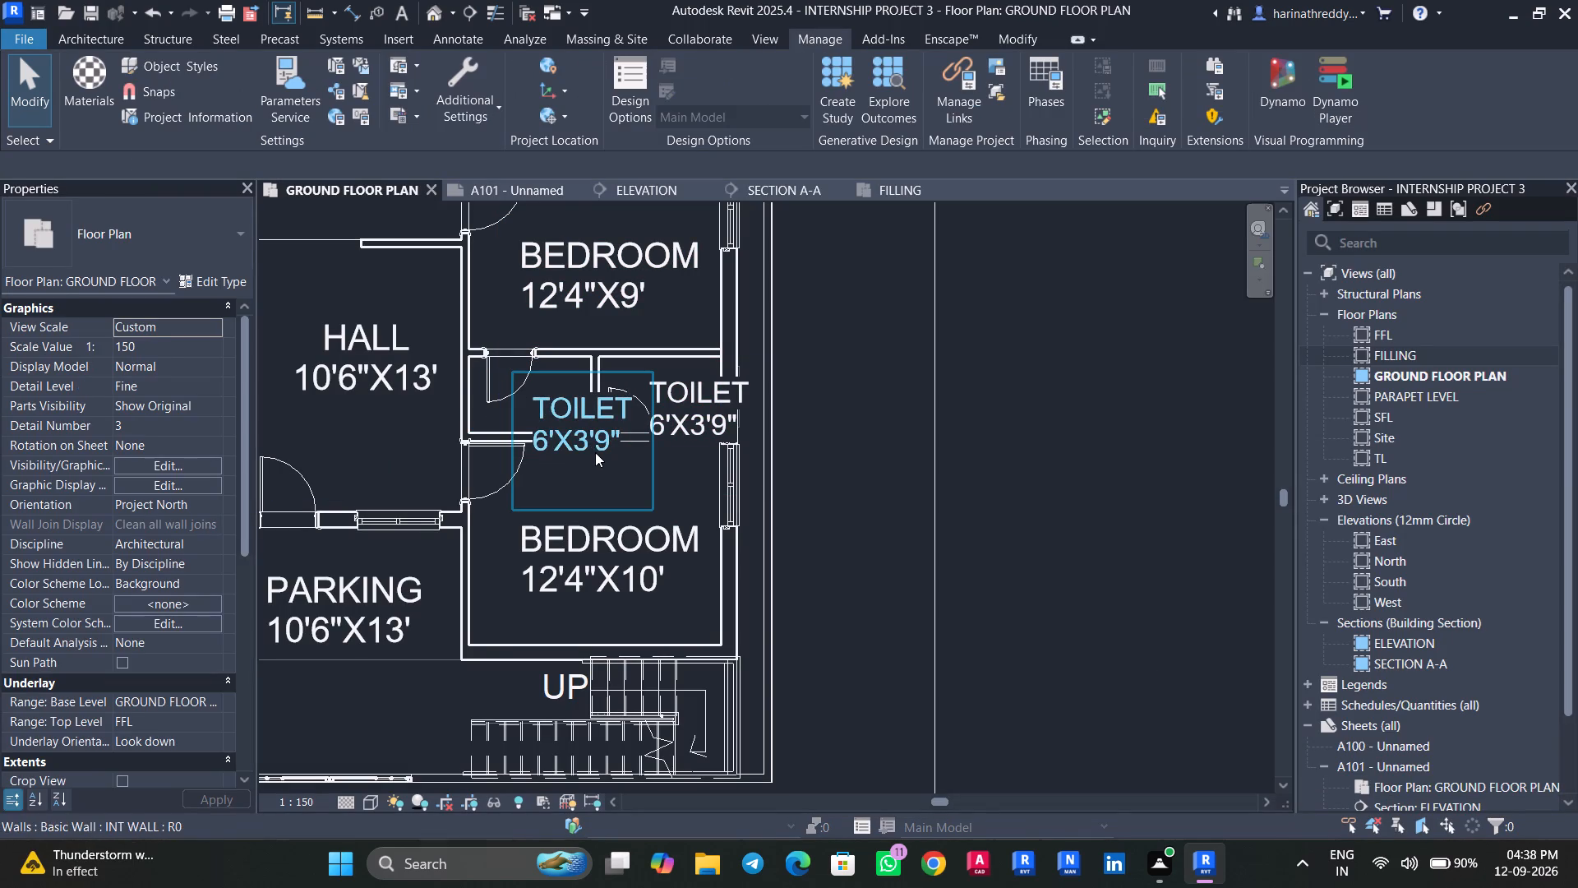
Rename the TOILET notes' 2MM text type as 1.2MM and set its text size to 1.2MM.
{"action": "left_click", "coordinate": [602, 454]}
{"action": "key", "text": "s"}
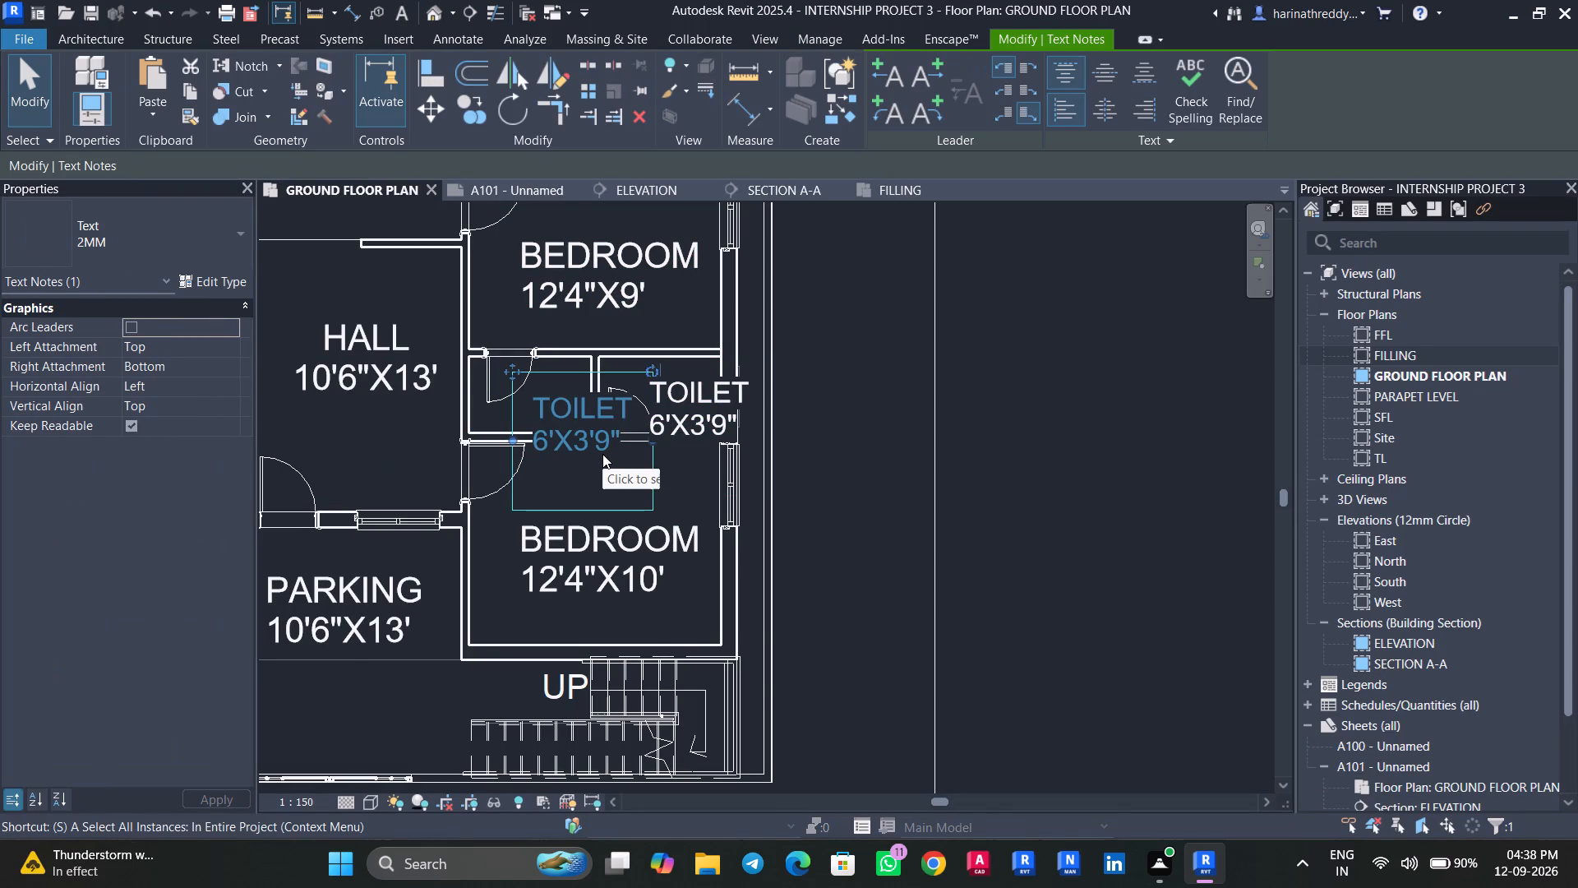
{"action": "type", "text": "SA"}
{"action": "type", "text": "SA"}
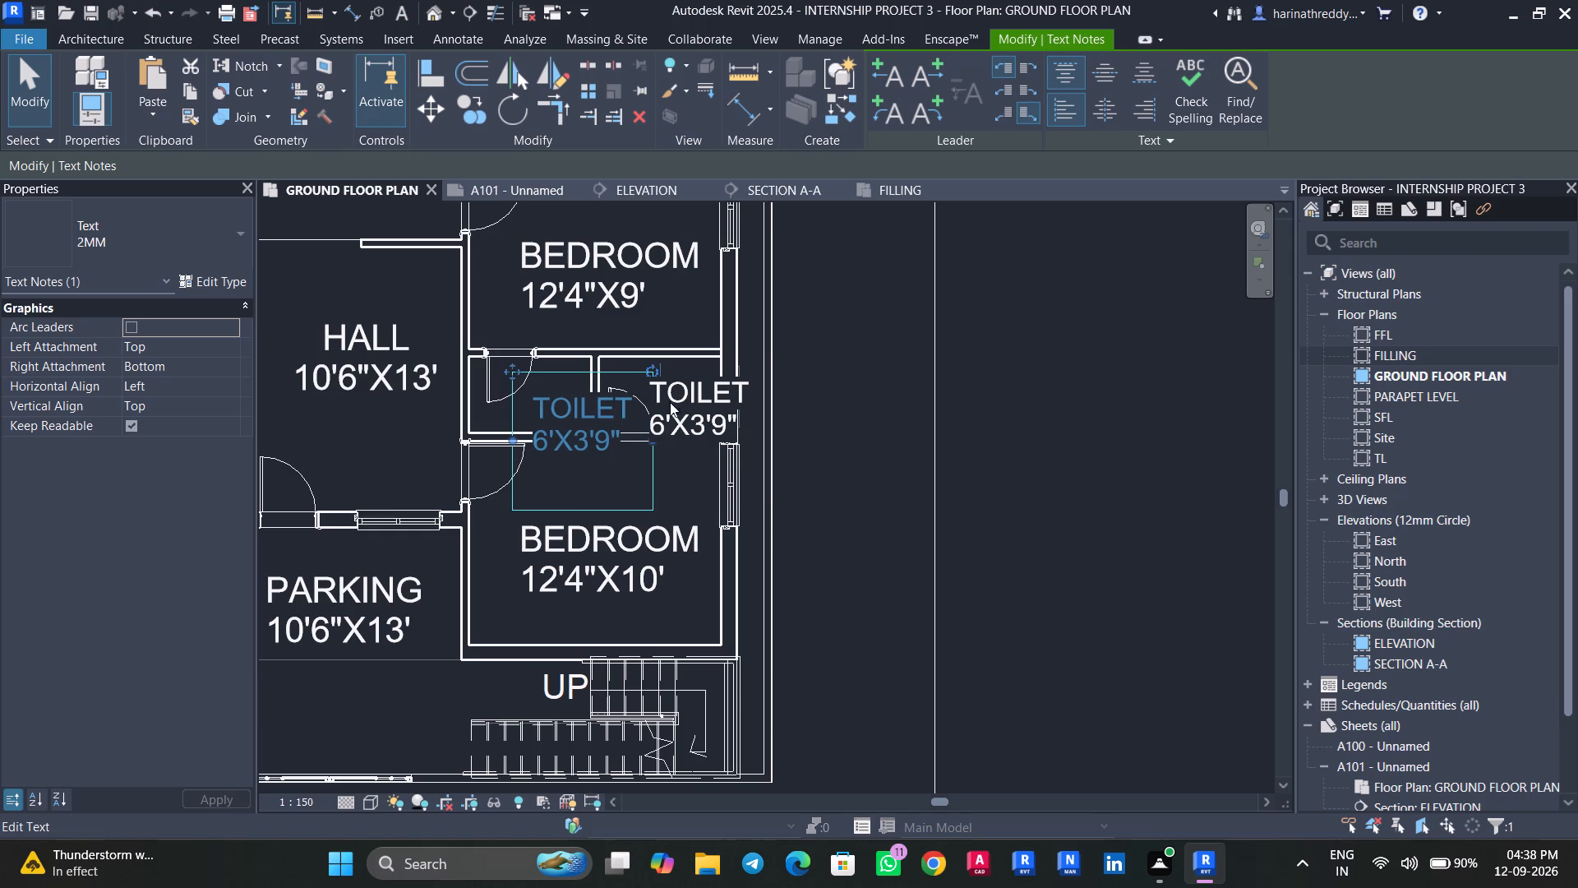
{"action": "left_click", "coordinate": [684, 398], "text": "ctrl"}
{"action": "left_click", "coordinate": [228, 284]}
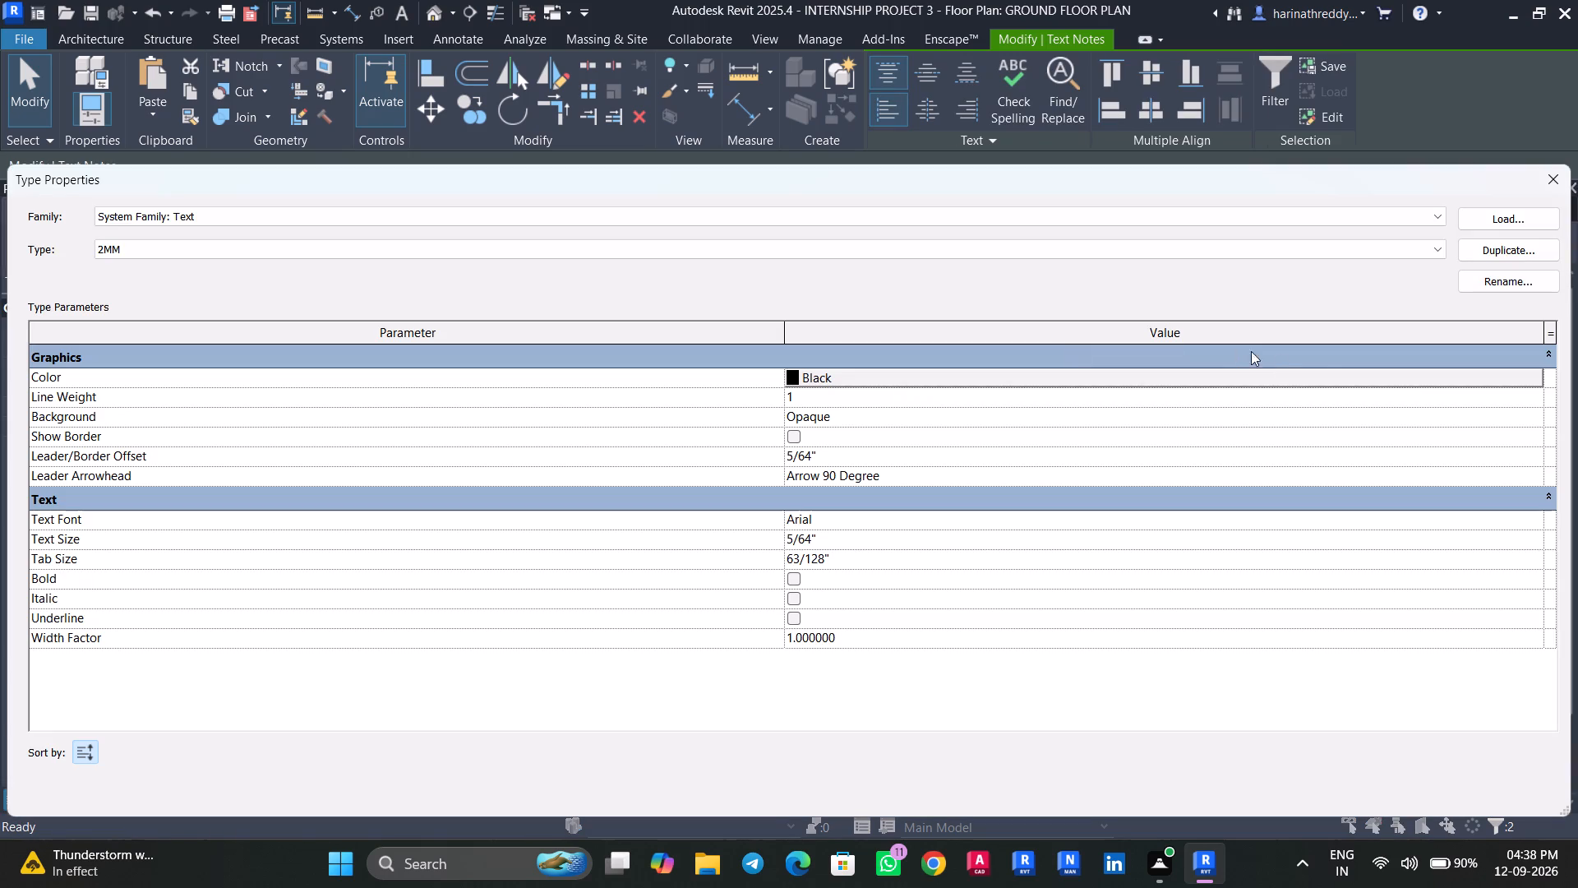
{"action": "left_click", "coordinate": [1490, 282]}
{"action": "key", "text": "1"}
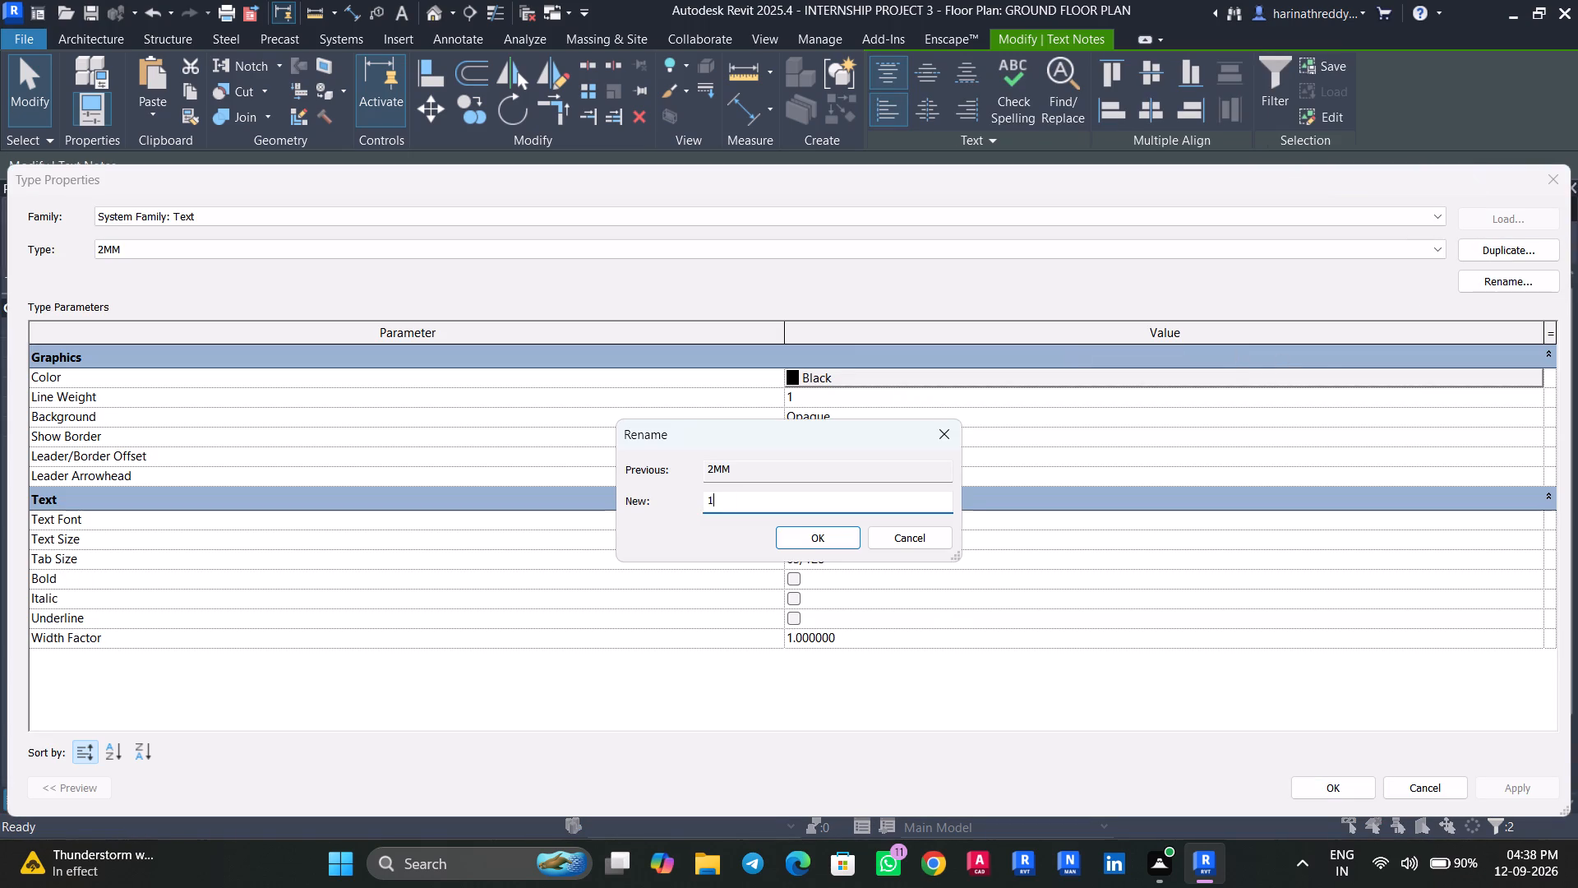
{"action": "type", "text": ".2MM"}
{"action": "key", "text": "Return"}
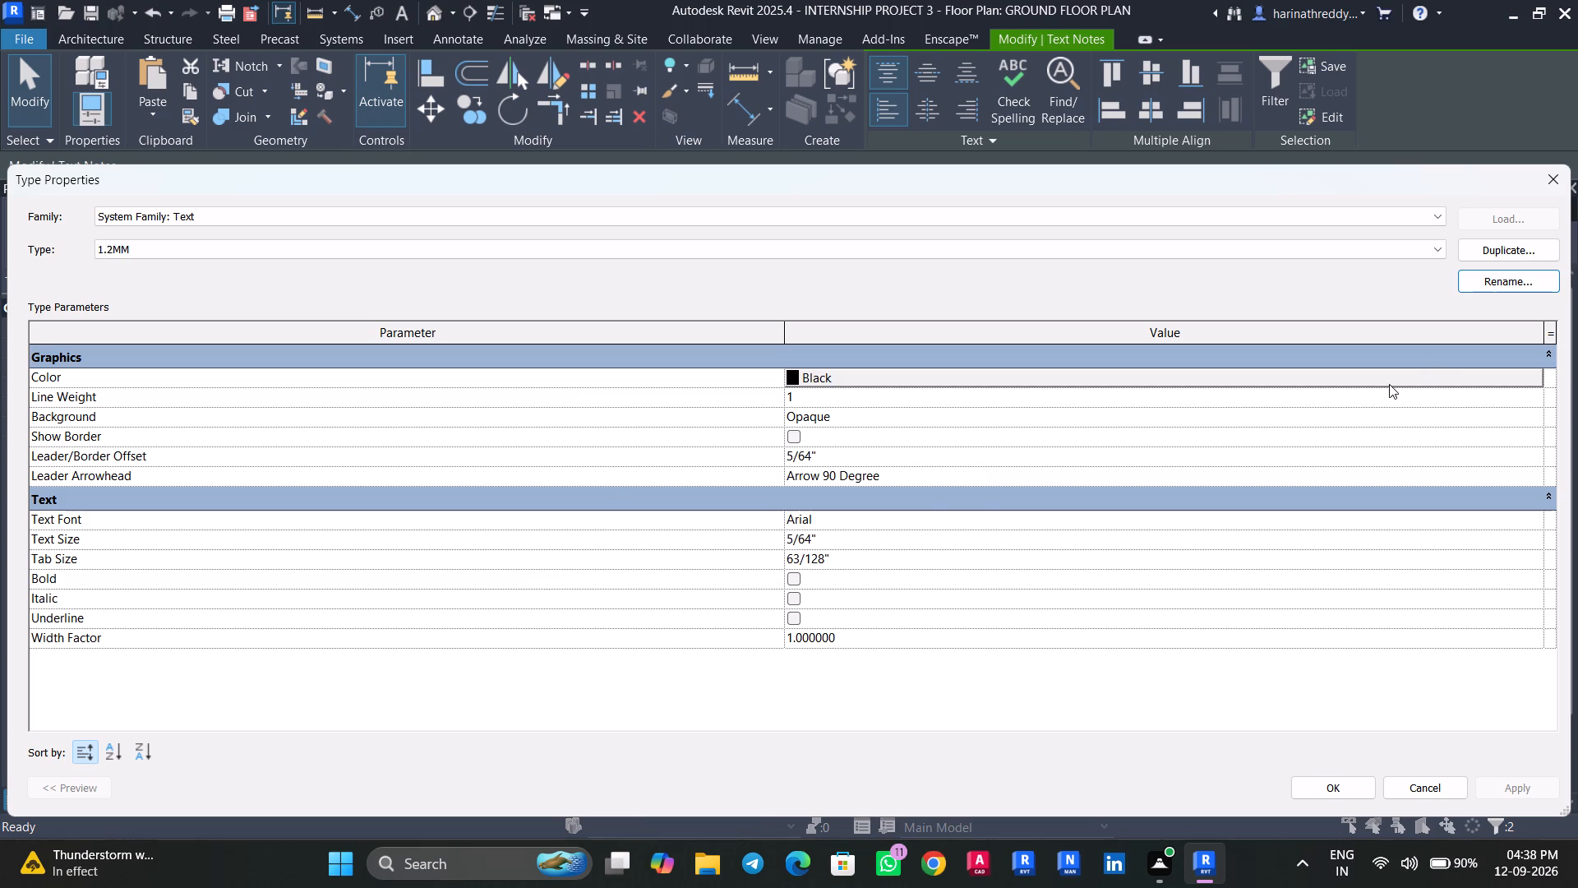
{"action": "left_click", "coordinate": [889, 530]}
{"action": "left_click", "coordinate": [879, 547]}
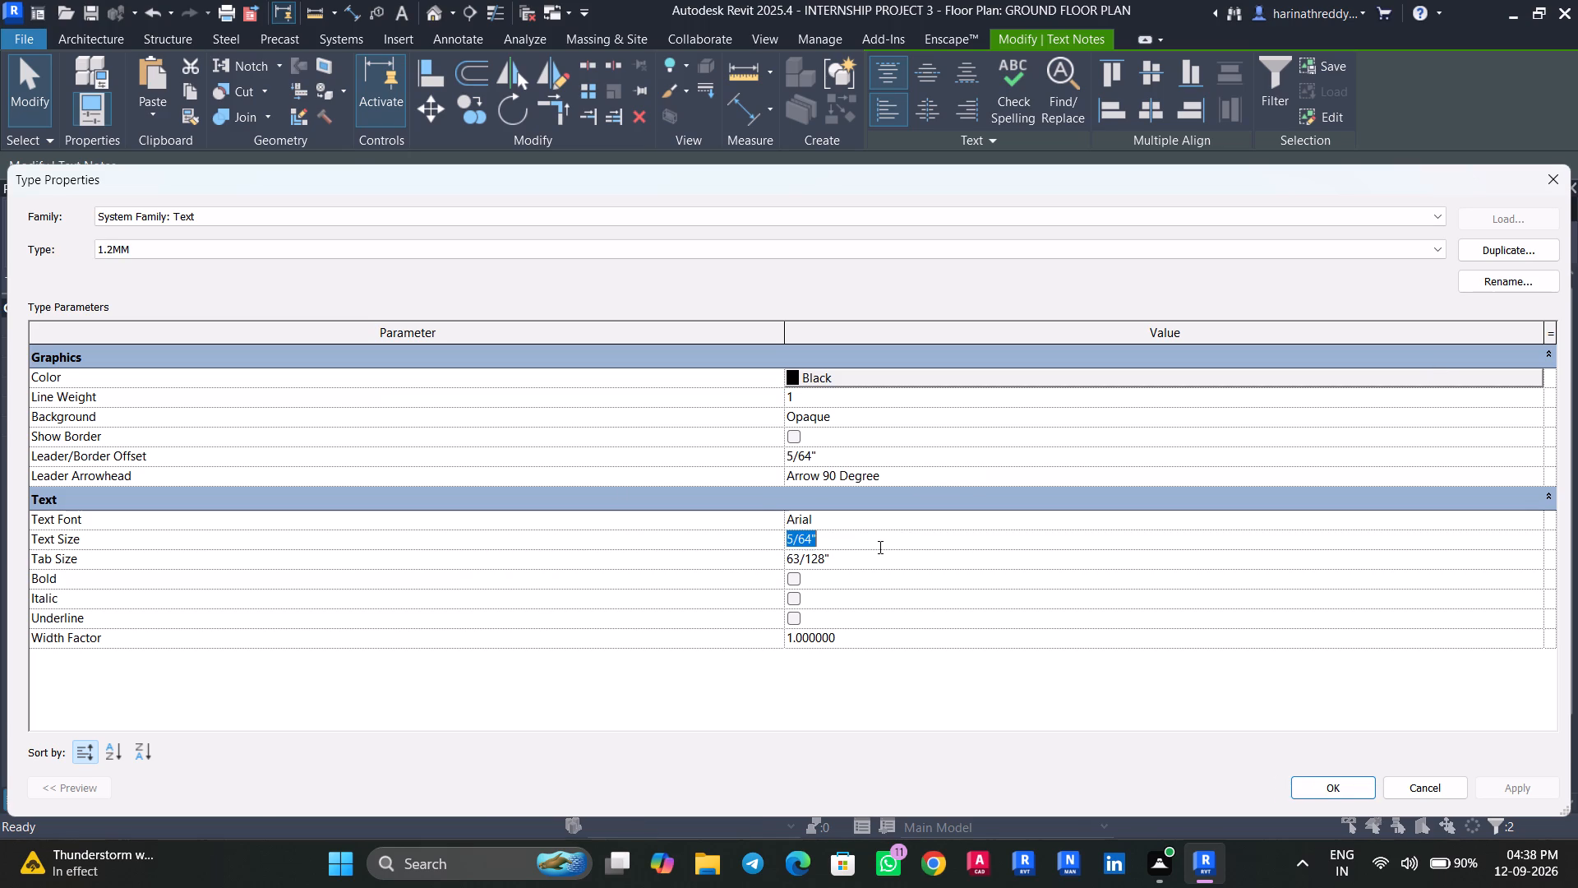
{"action": "type", "text": "1.2MM"}
{"action": "key", "text": "Return"}
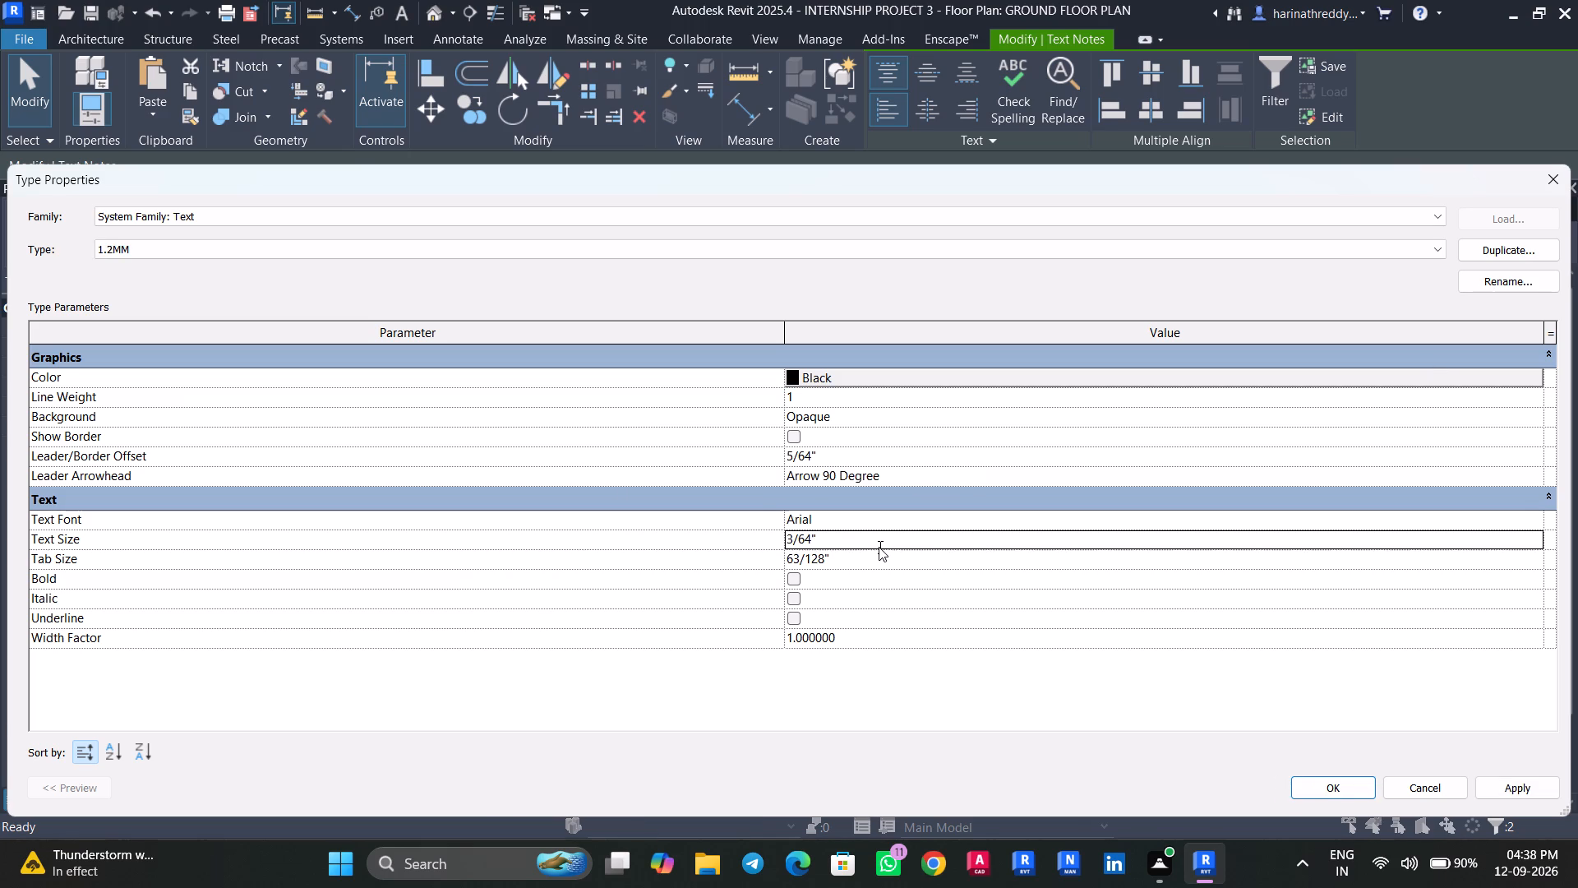
{"action": "left_click_drag", "start_coordinate": [1508, 772], "coordinate": [1519, 781]}
{"action": "left_click", "coordinate": [1519, 781]}
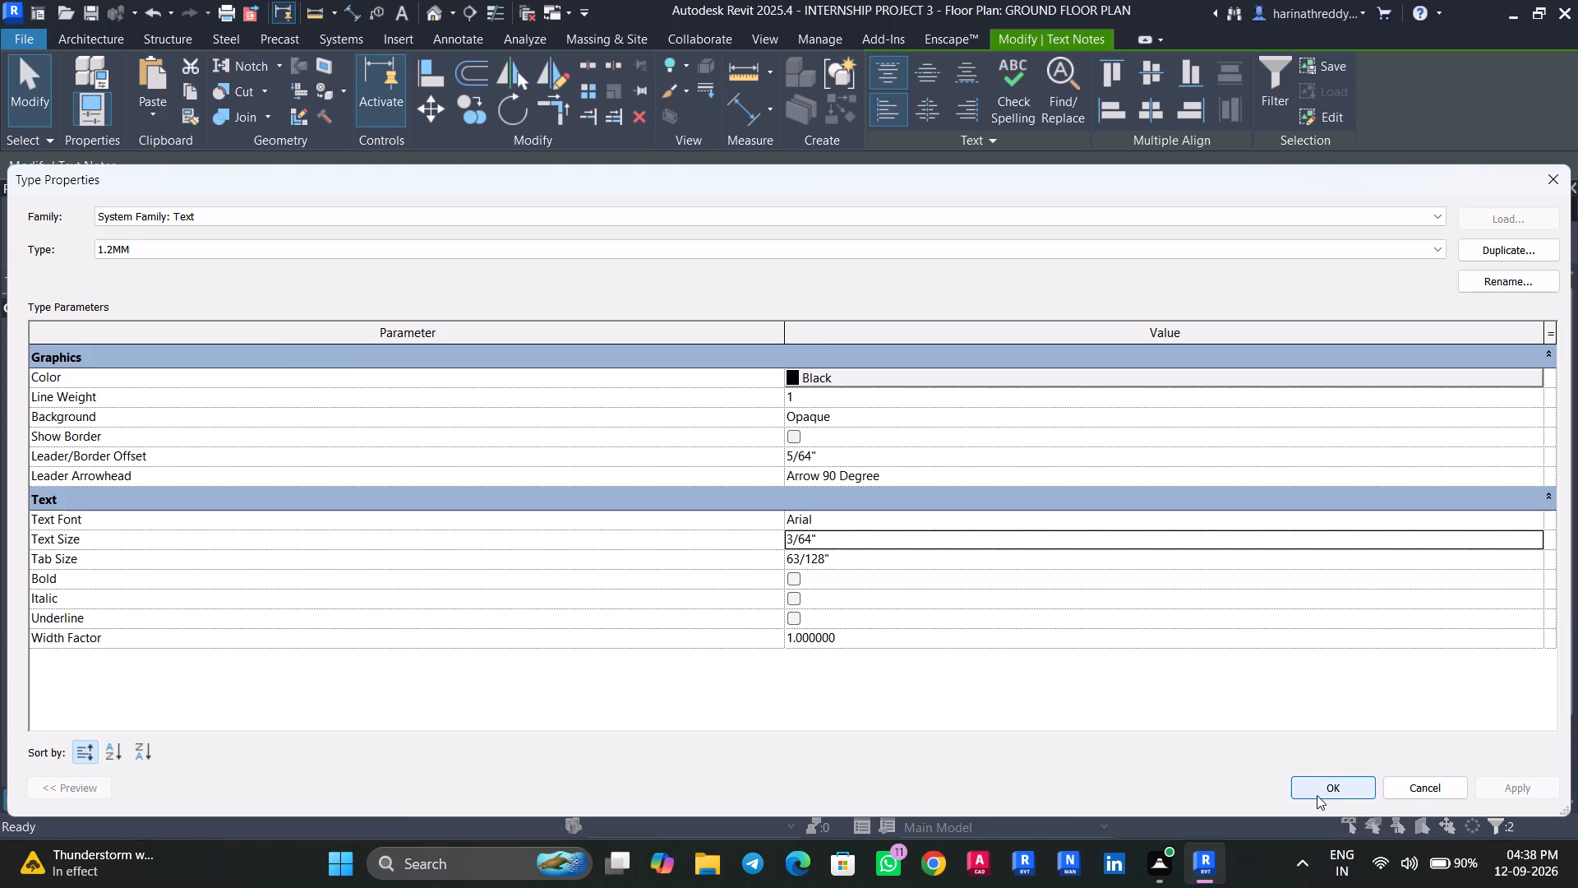
{"action": "left_click", "coordinate": [1322, 795]}
{"action": "key", "text": "Escape"}
{"action": "key", "text": "Escape"}
{"action": "key", "text": "Escape"}
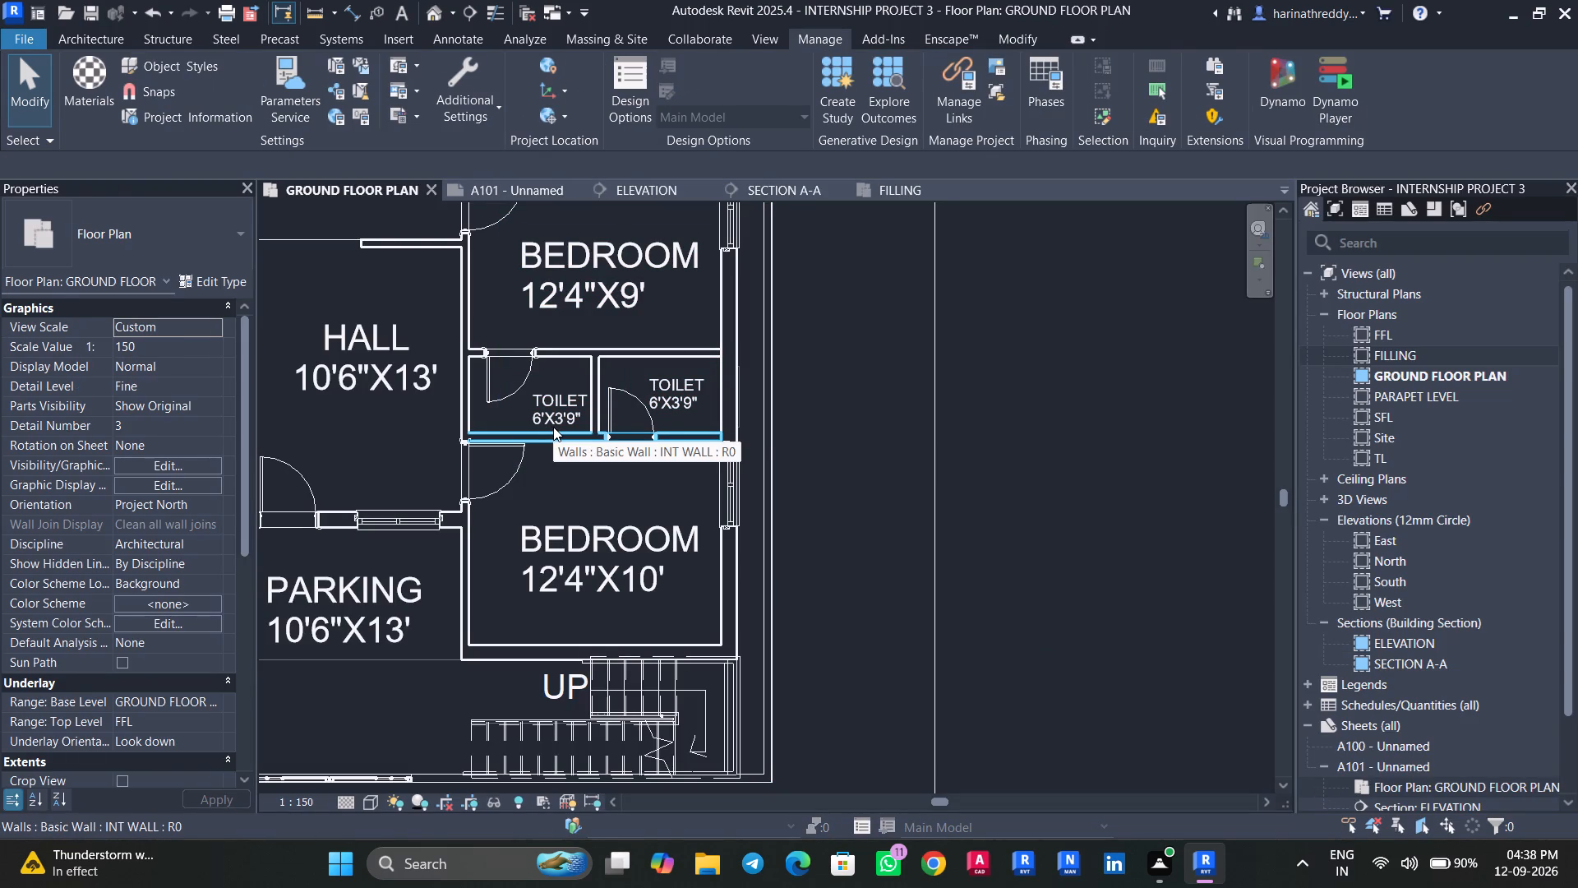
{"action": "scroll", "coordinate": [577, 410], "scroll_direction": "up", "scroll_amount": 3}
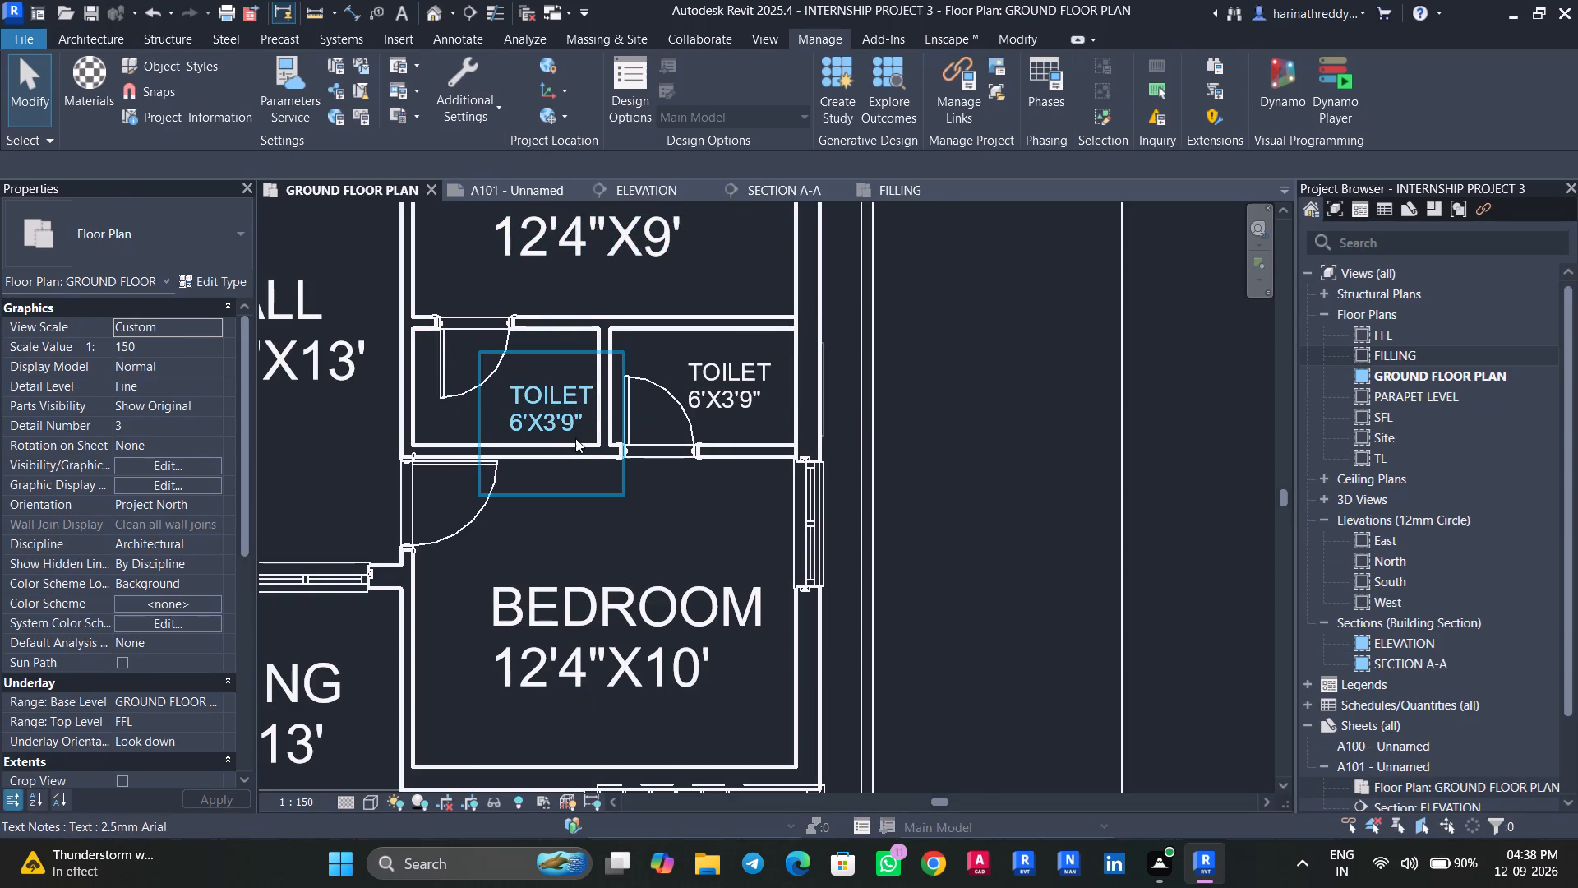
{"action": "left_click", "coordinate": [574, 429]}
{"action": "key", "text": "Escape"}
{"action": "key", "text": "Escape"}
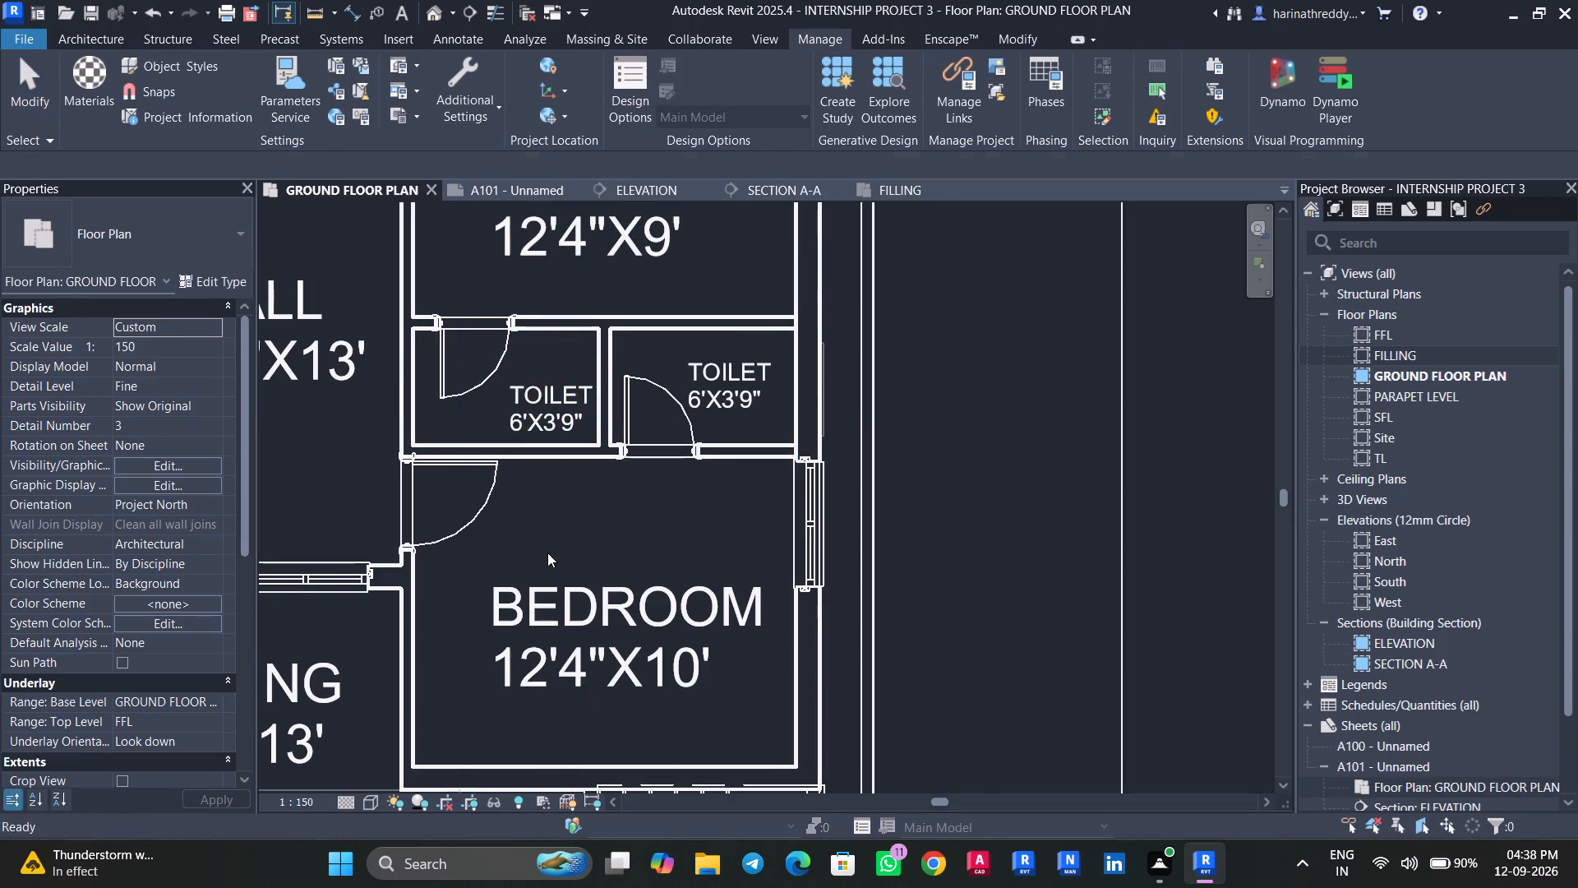
Check the reference drawing and place a GATE text note at the gate in the front compound wall.
{"action": "scroll", "coordinate": [552, 553], "scroll_direction": "down", "scroll_amount": 11}
{"action": "scroll", "coordinate": [824, 617], "scroll_direction": "up", "scroll_amount": 1}
{"action": "middle_click_drag", "start_coordinate": [824, 599], "coordinate": [855, 560]}
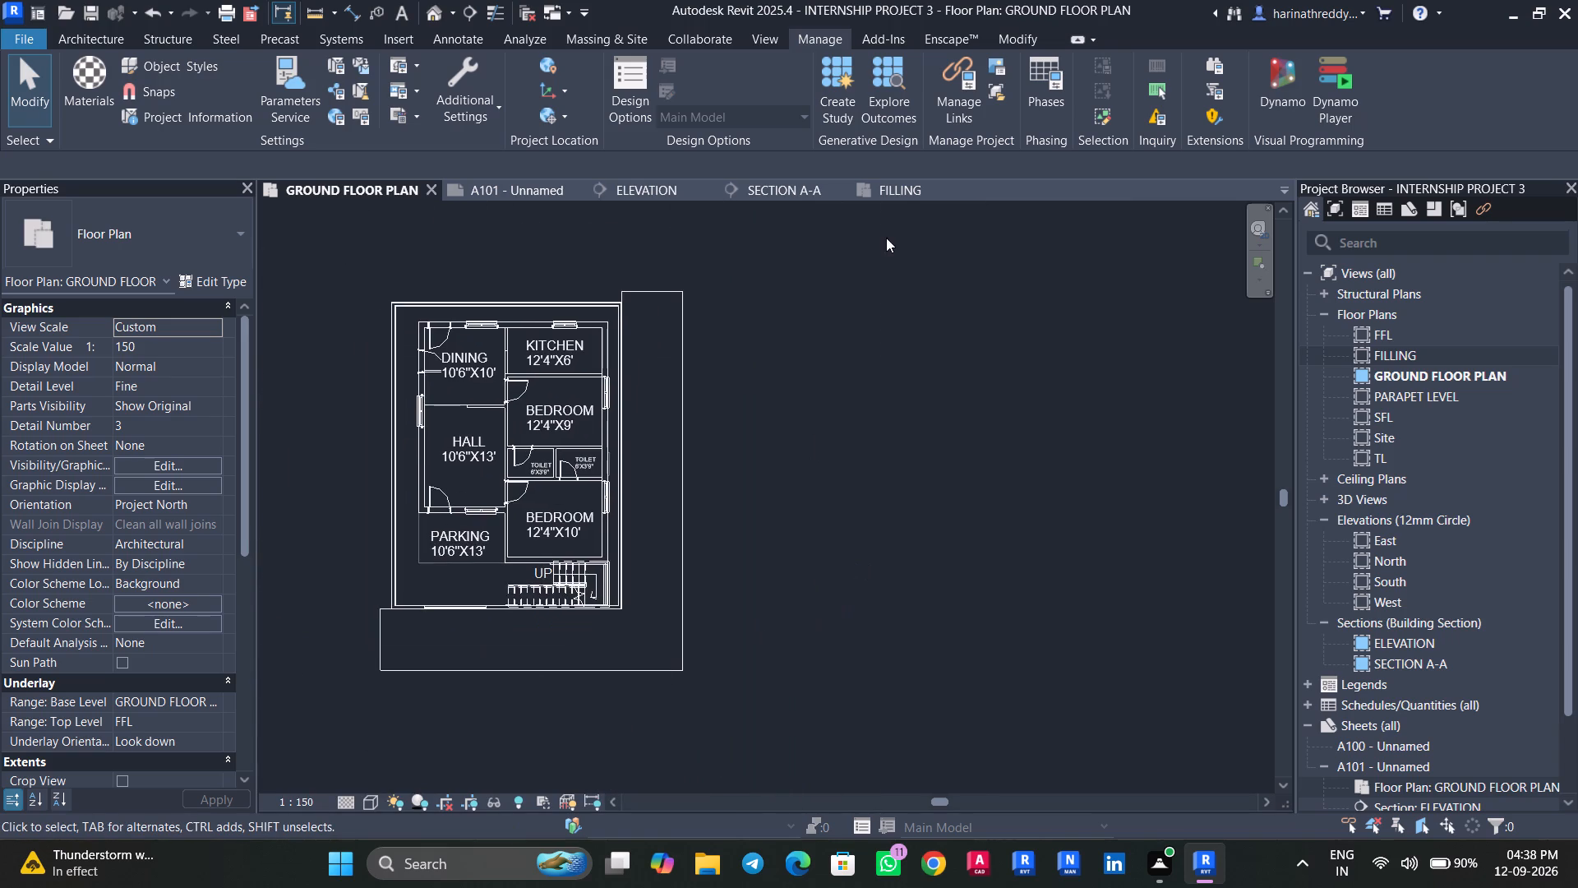
{"action": "left_click", "coordinate": [903, 189]}
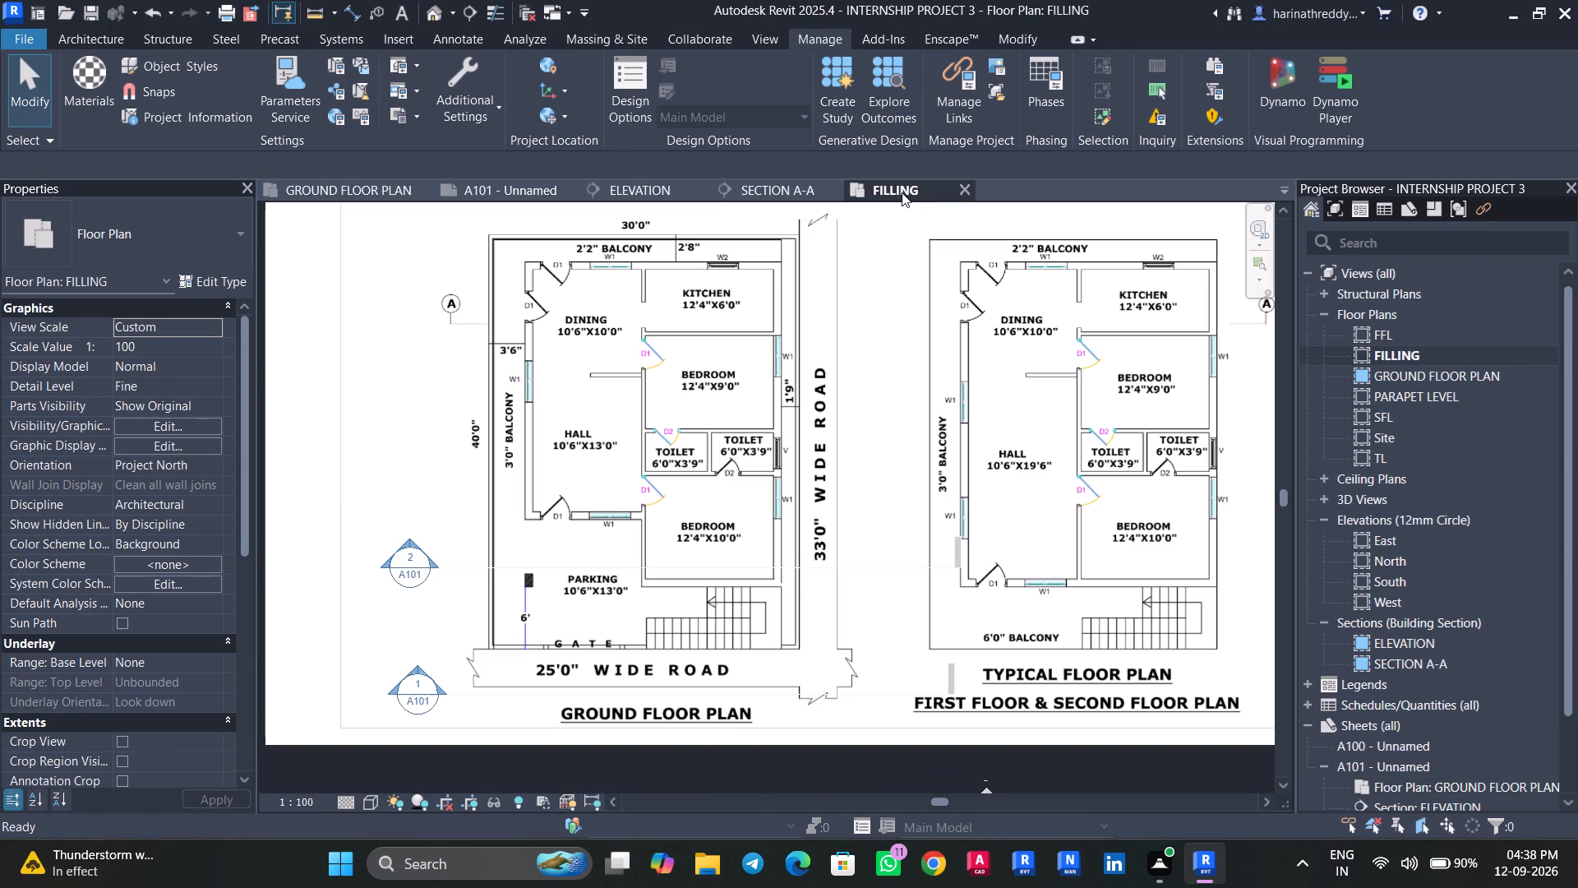
{"action": "left_click", "coordinate": [313, 197]}
{"action": "scroll", "coordinate": [440, 627], "scroll_direction": "up", "scroll_amount": 4}
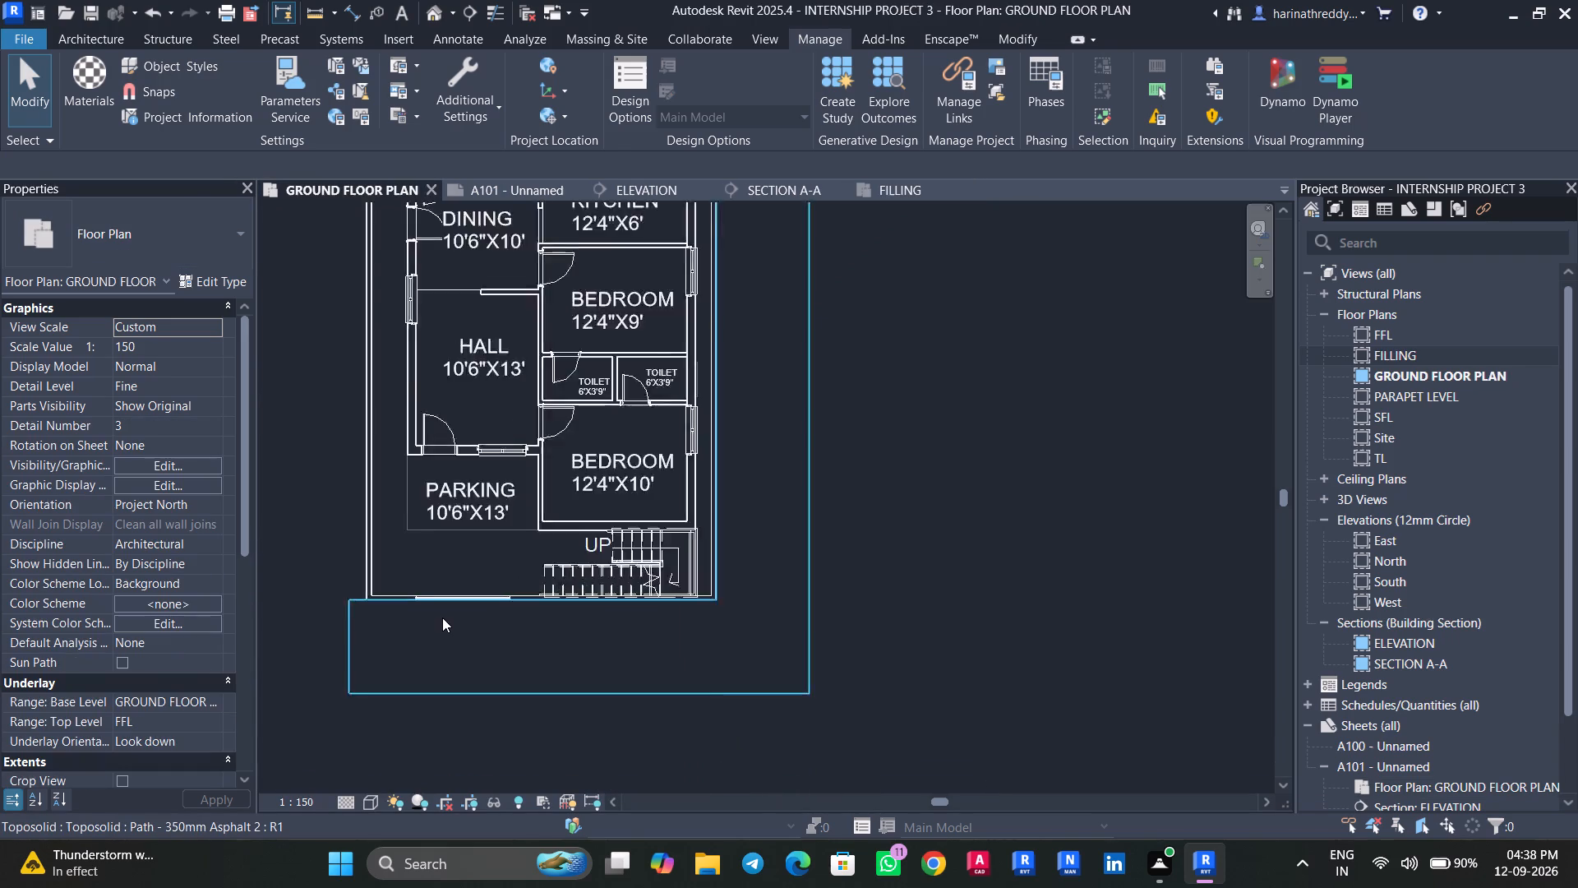
{"action": "scroll", "coordinate": [442, 617], "scroll_direction": "up", "scroll_amount": 4}
{"action": "key", "text": "t"}
{"action": "key", "text": "x"}
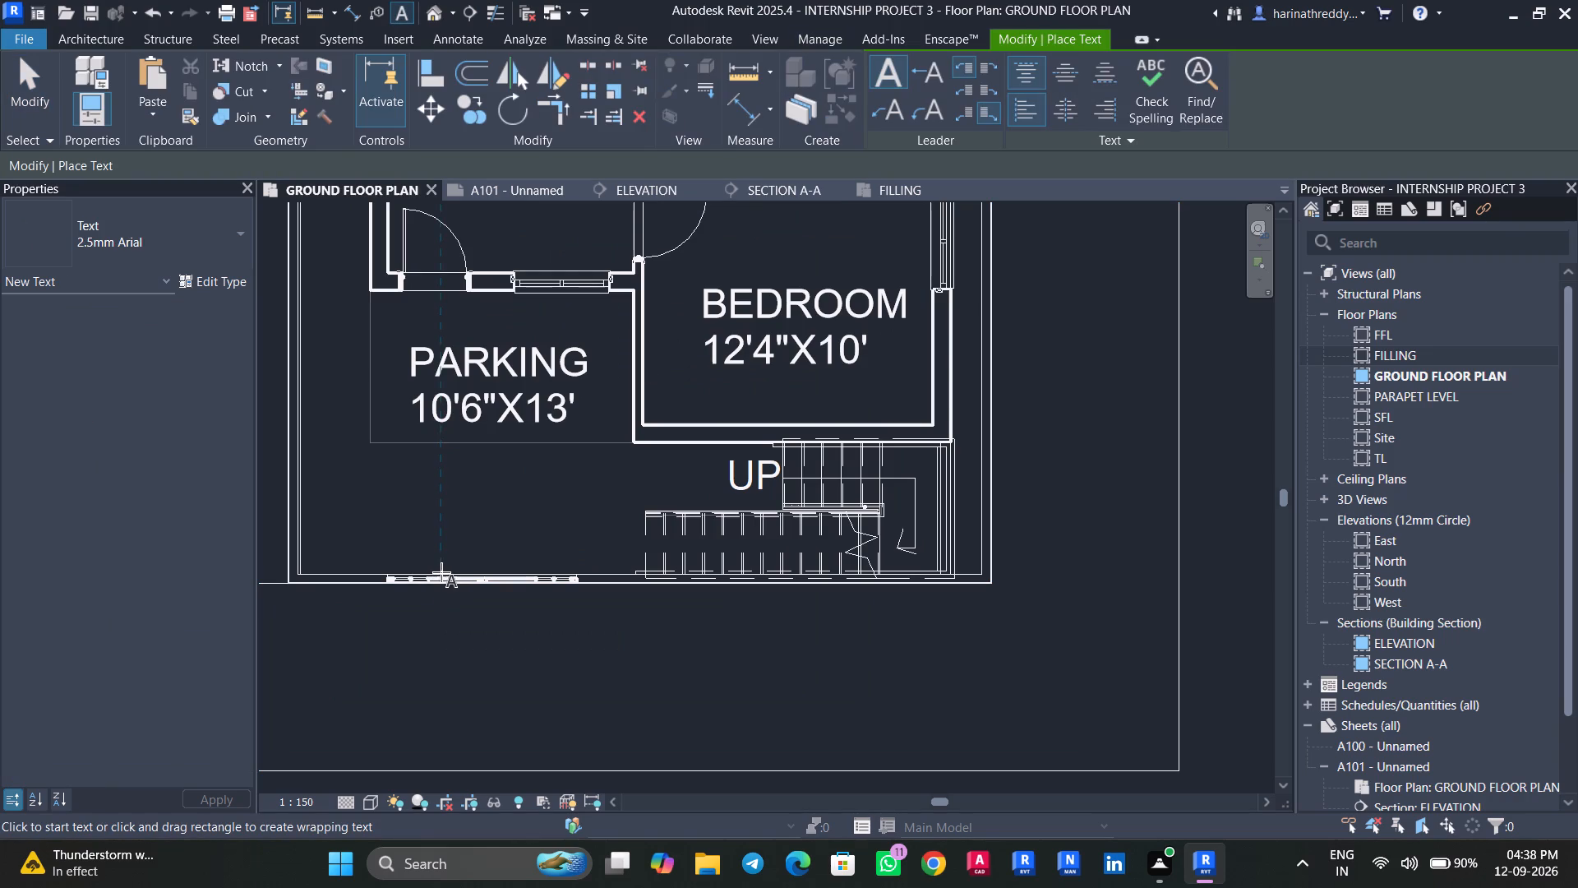
{"action": "left_click", "coordinate": [436, 576]}
{"action": "type", "text": "GATE"}
{"action": "left_click", "coordinate": [117, 226]}
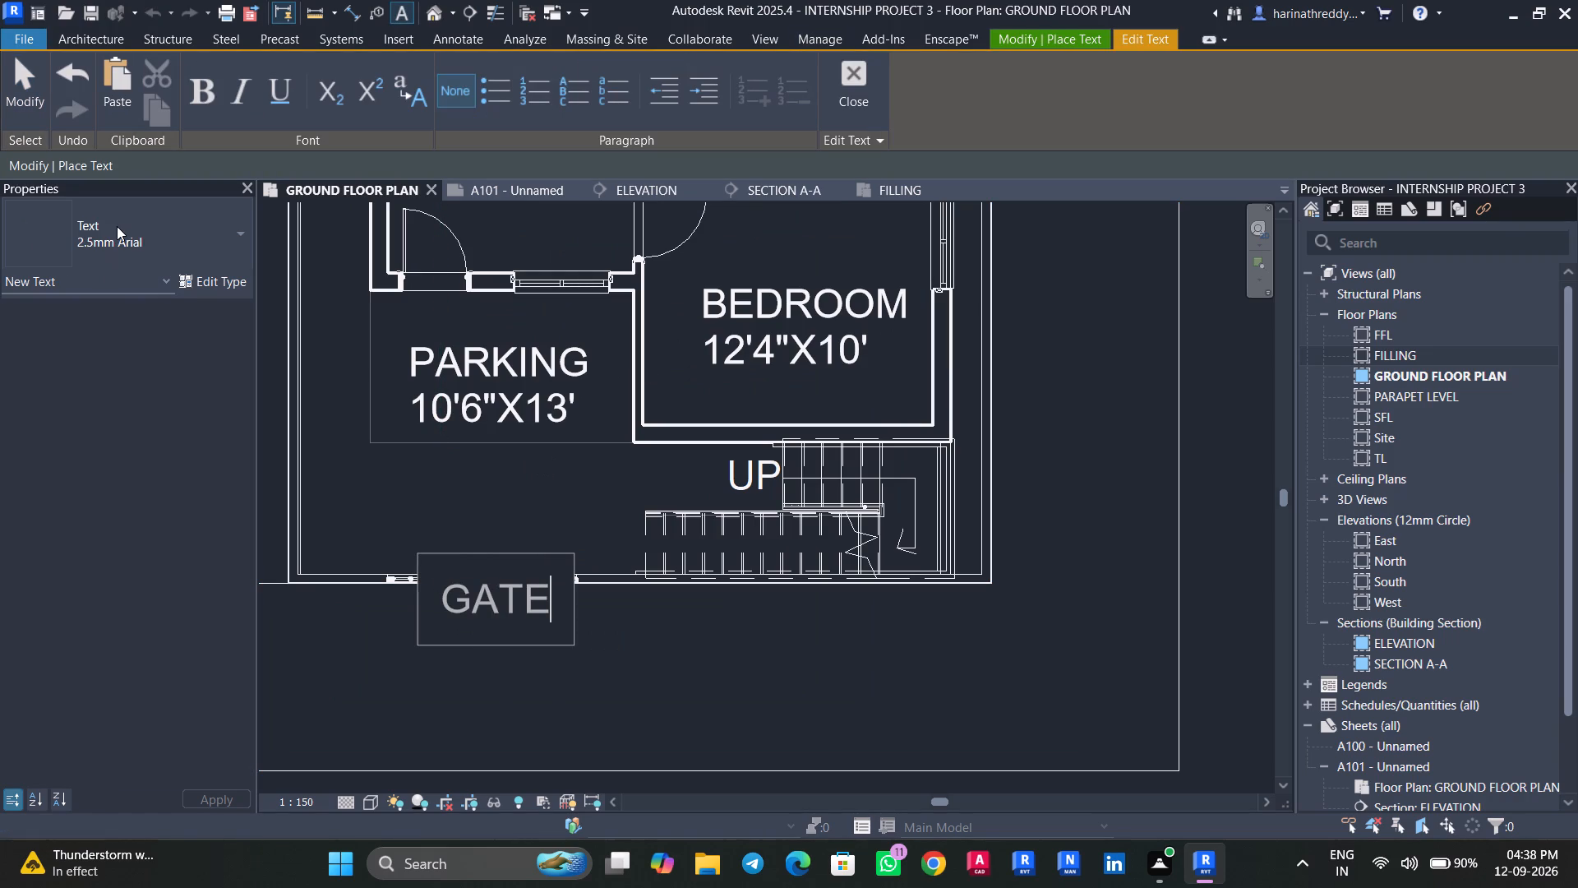
{"action": "key", "text": "Escape"}
{"action": "key", "text": "Escape"}
{"action": "key", "text": "Escape"}
{"action": "key", "text": "Escape"}
{"action": "left_click", "coordinate": [504, 517]}
{"action": "left_click", "coordinate": [731, 442]}
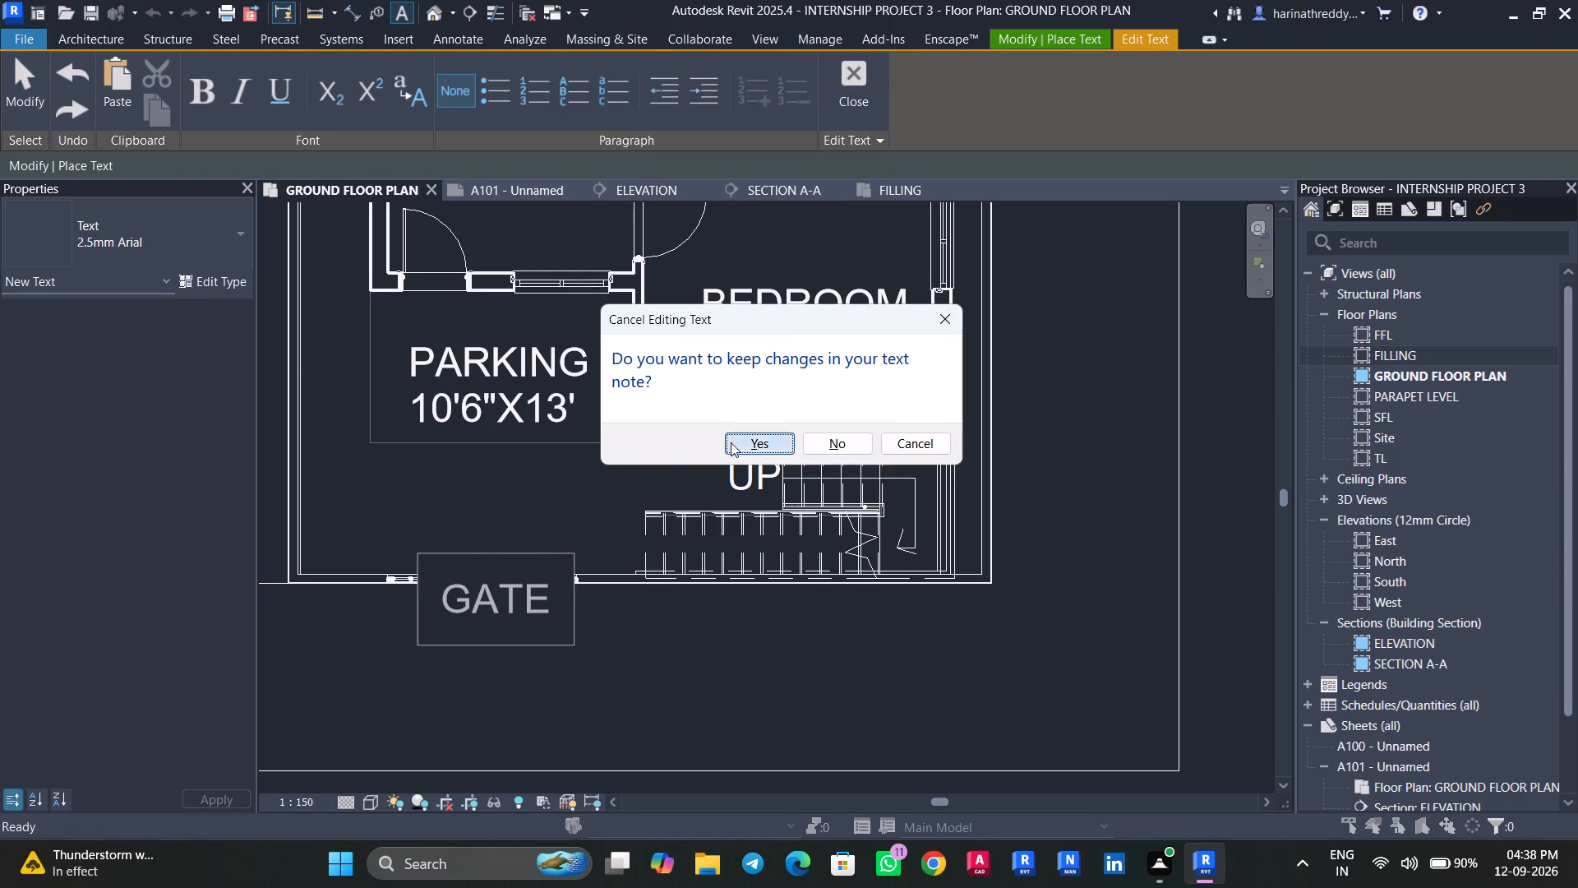
{"action": "key", "text": "Escape"}
{"action": "key", "text": "Escape"}
Change the GATE note's text type to 1.2MM.
{"action": "left_click", "coordinate": [491, 602]}
{"action": "left_click", "coordinate": [61, 237]}
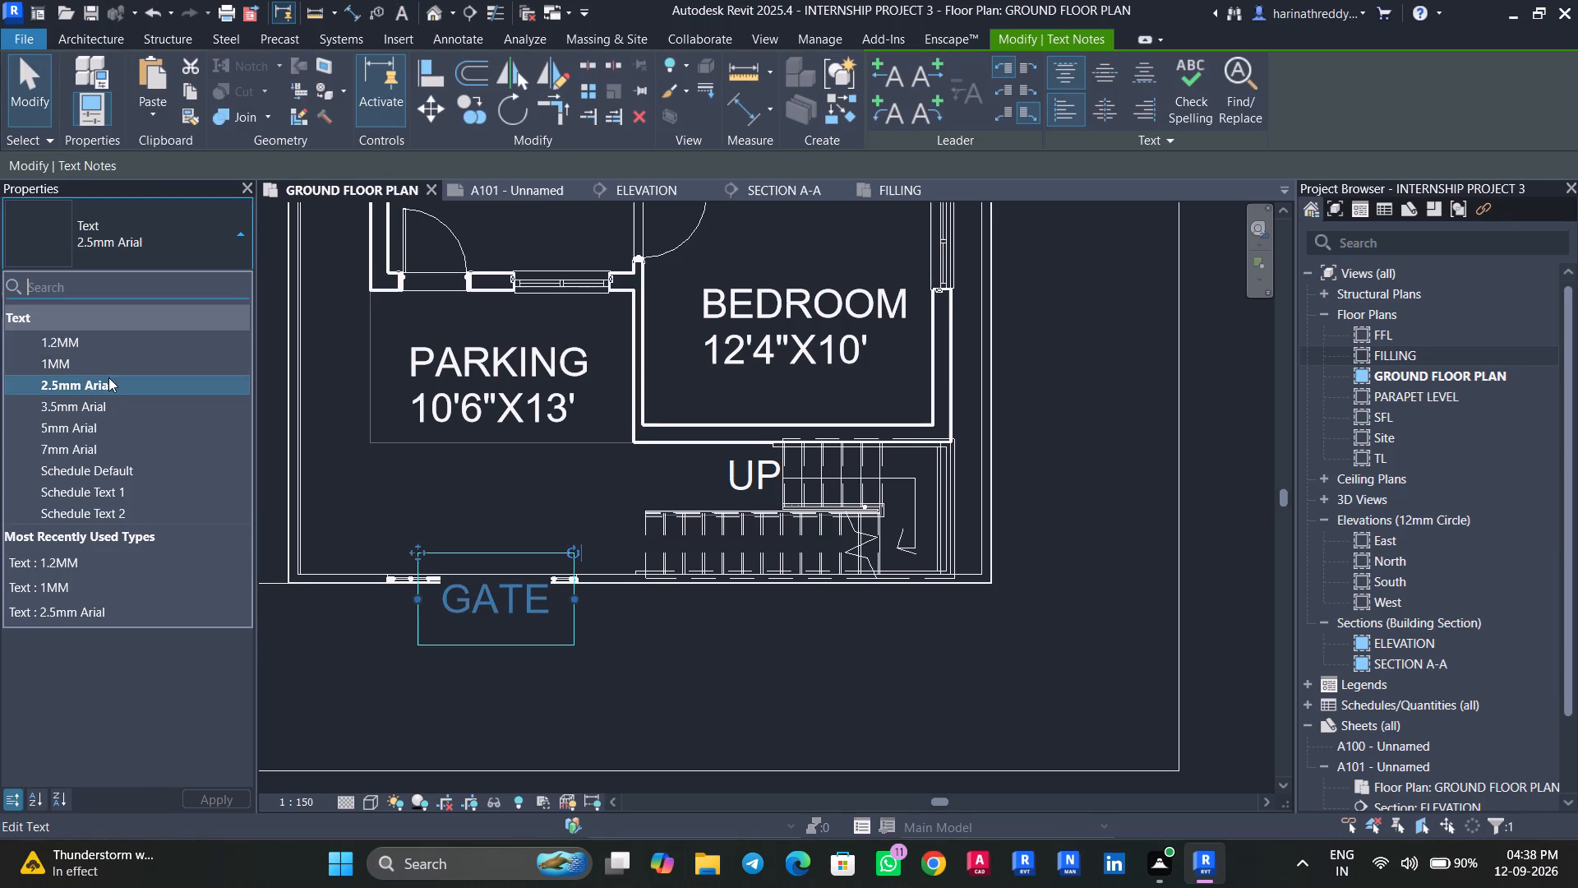
{"action": "left_click", "coordinate": [100, 346]}
{"action": "key", "text": "Escape"}
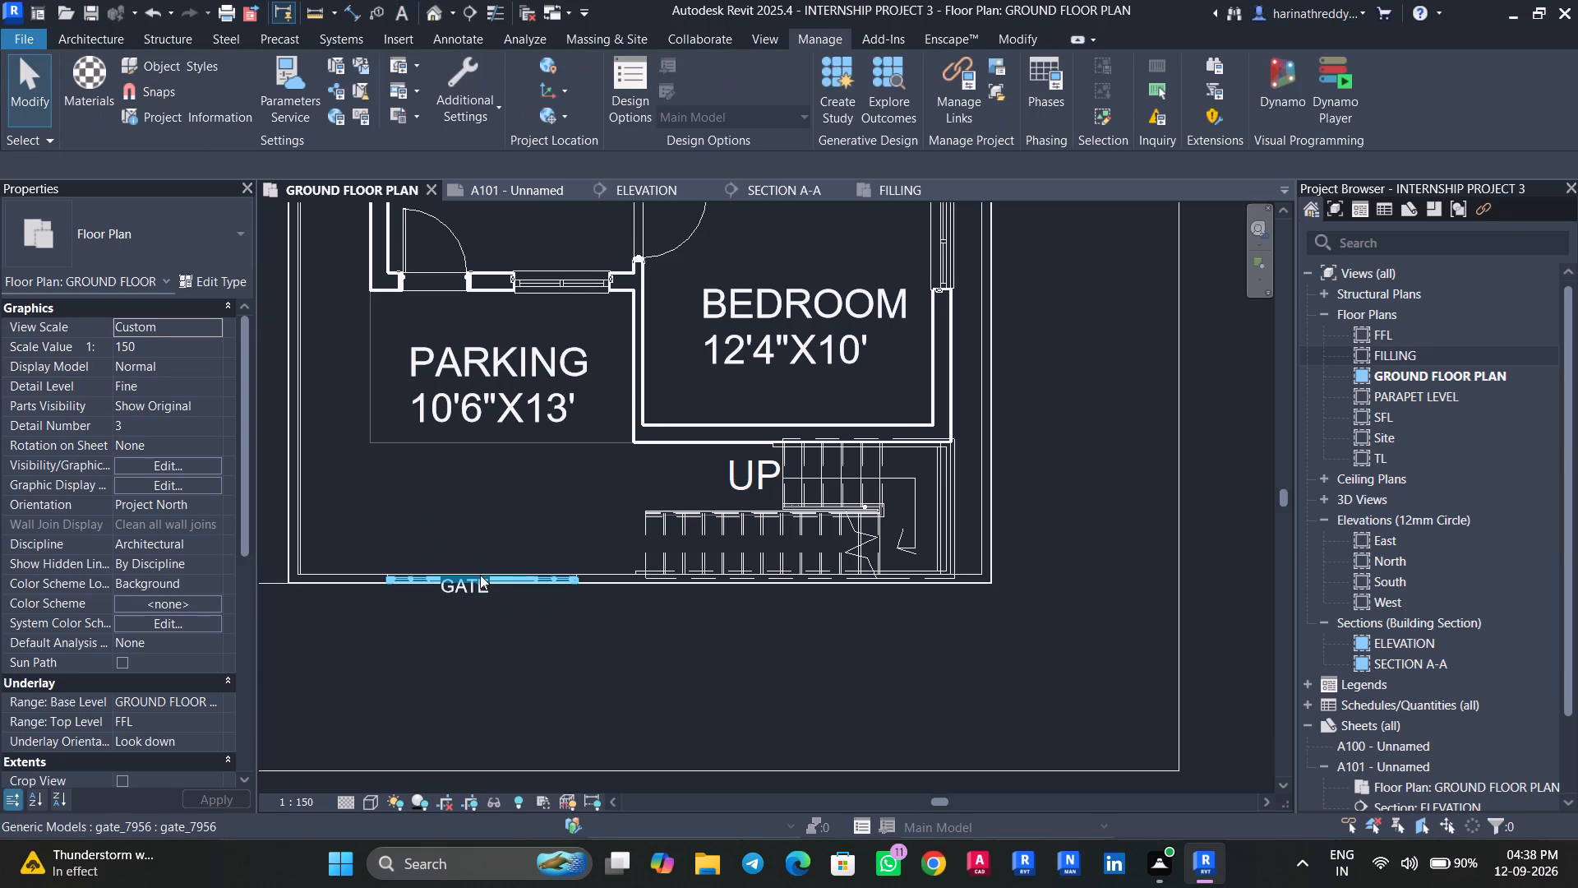
Change the GATE note's text type to 2.5mm Arial and nudge it up onto the gate line in the front wall.
{"action": "left_click", "coordinate": [465, 594]}
{"action": "left_click", "coordinate": [141, 214]}
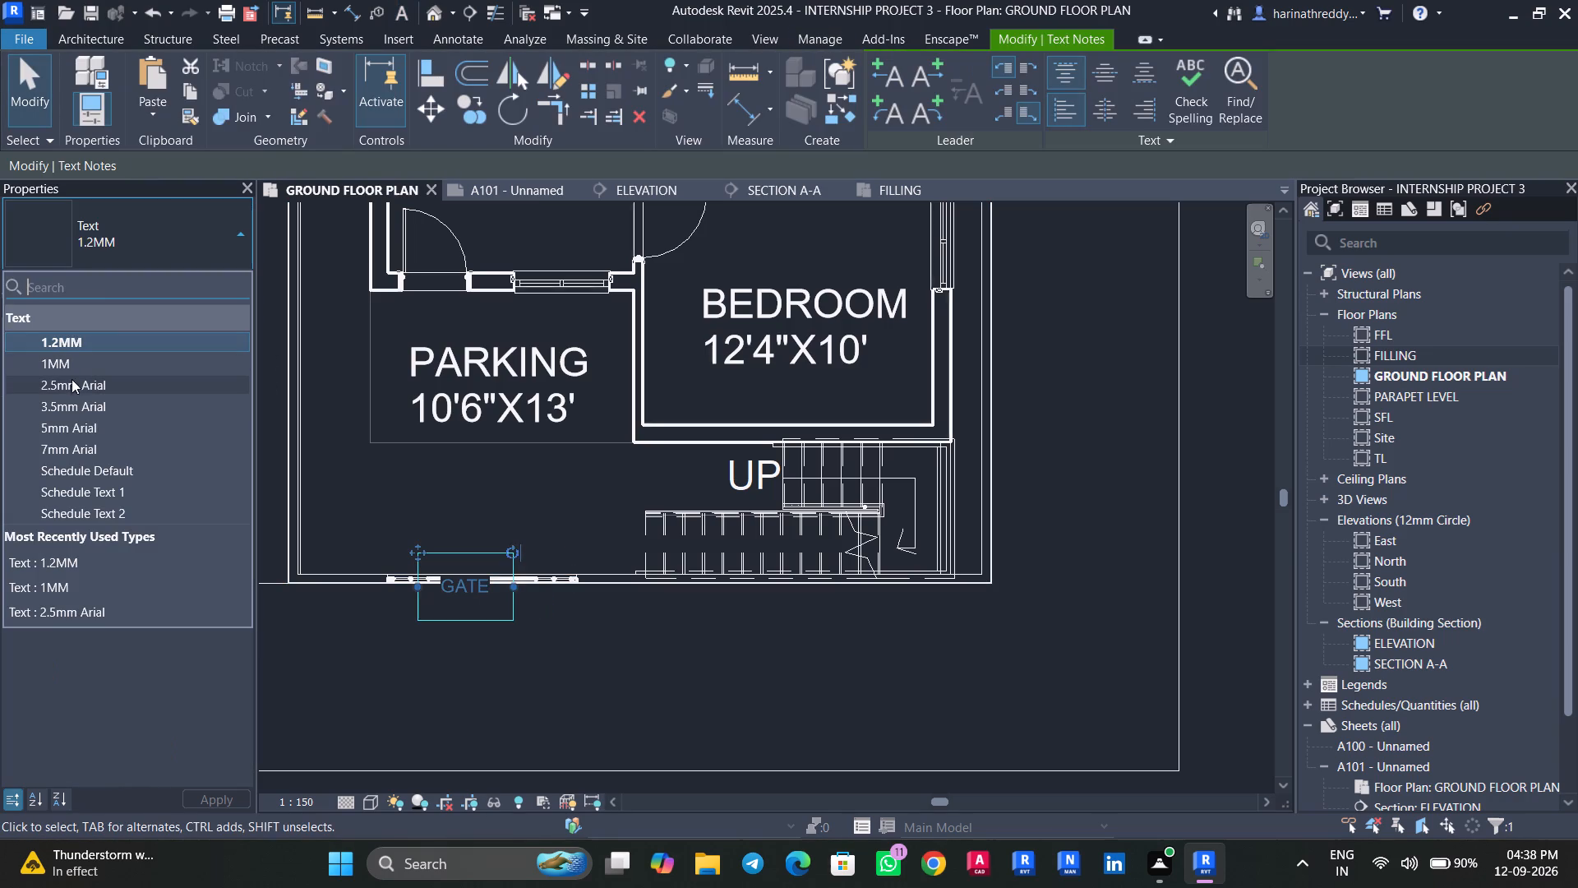
{"action": "left_click", "coordinate": [76, 392]}
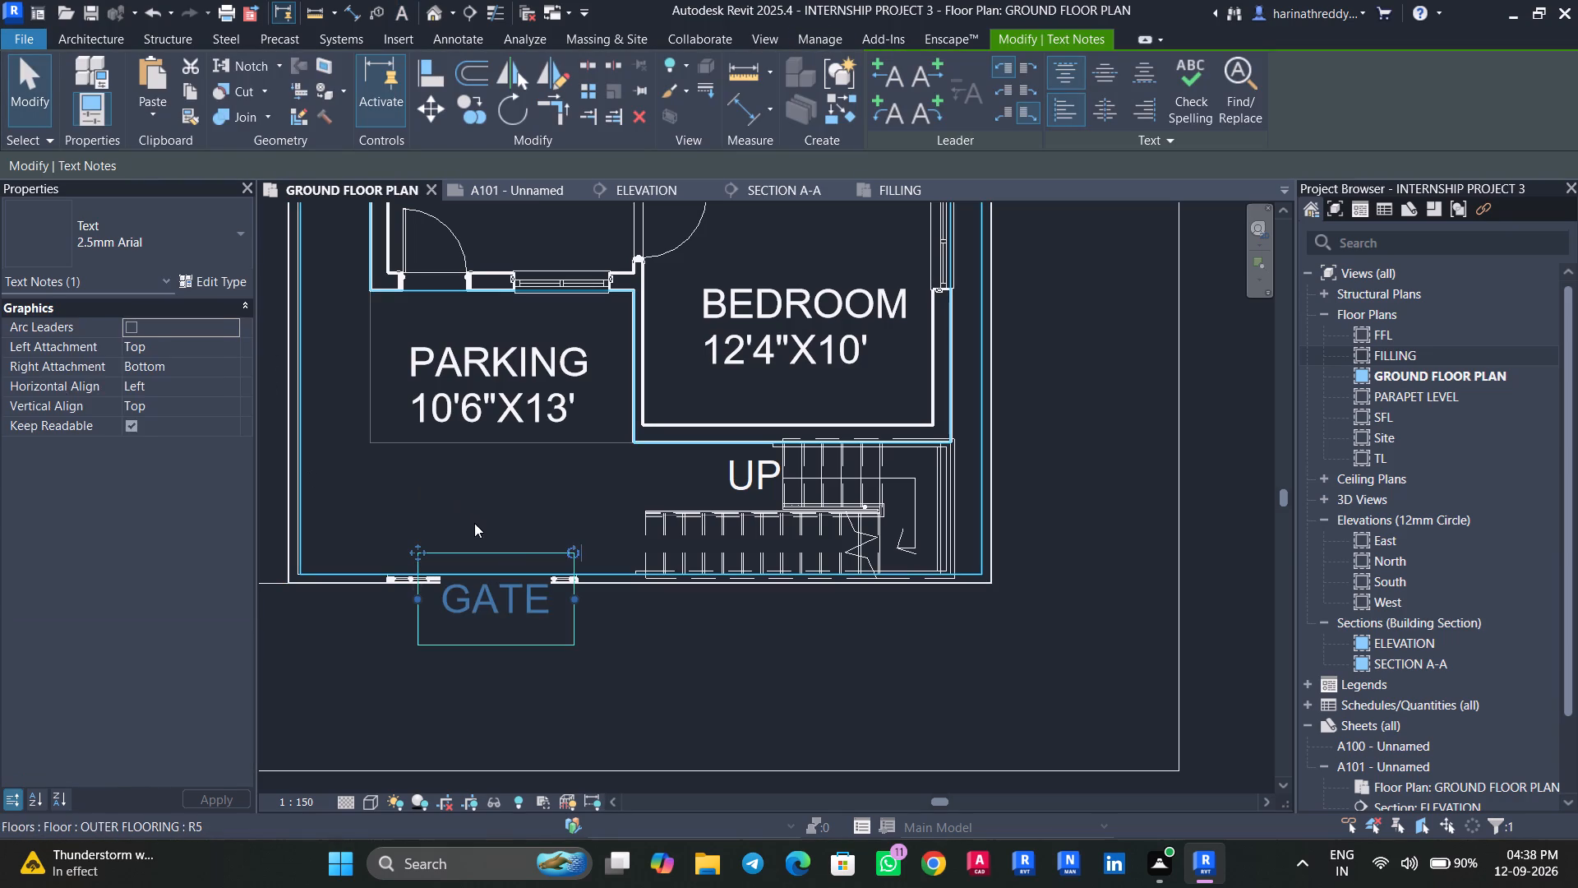
{"action": "key", "text": "Escape"}
{"action": "left_click", "coordinate": [485, 594]}
{"action": "key", "text": "Up"}
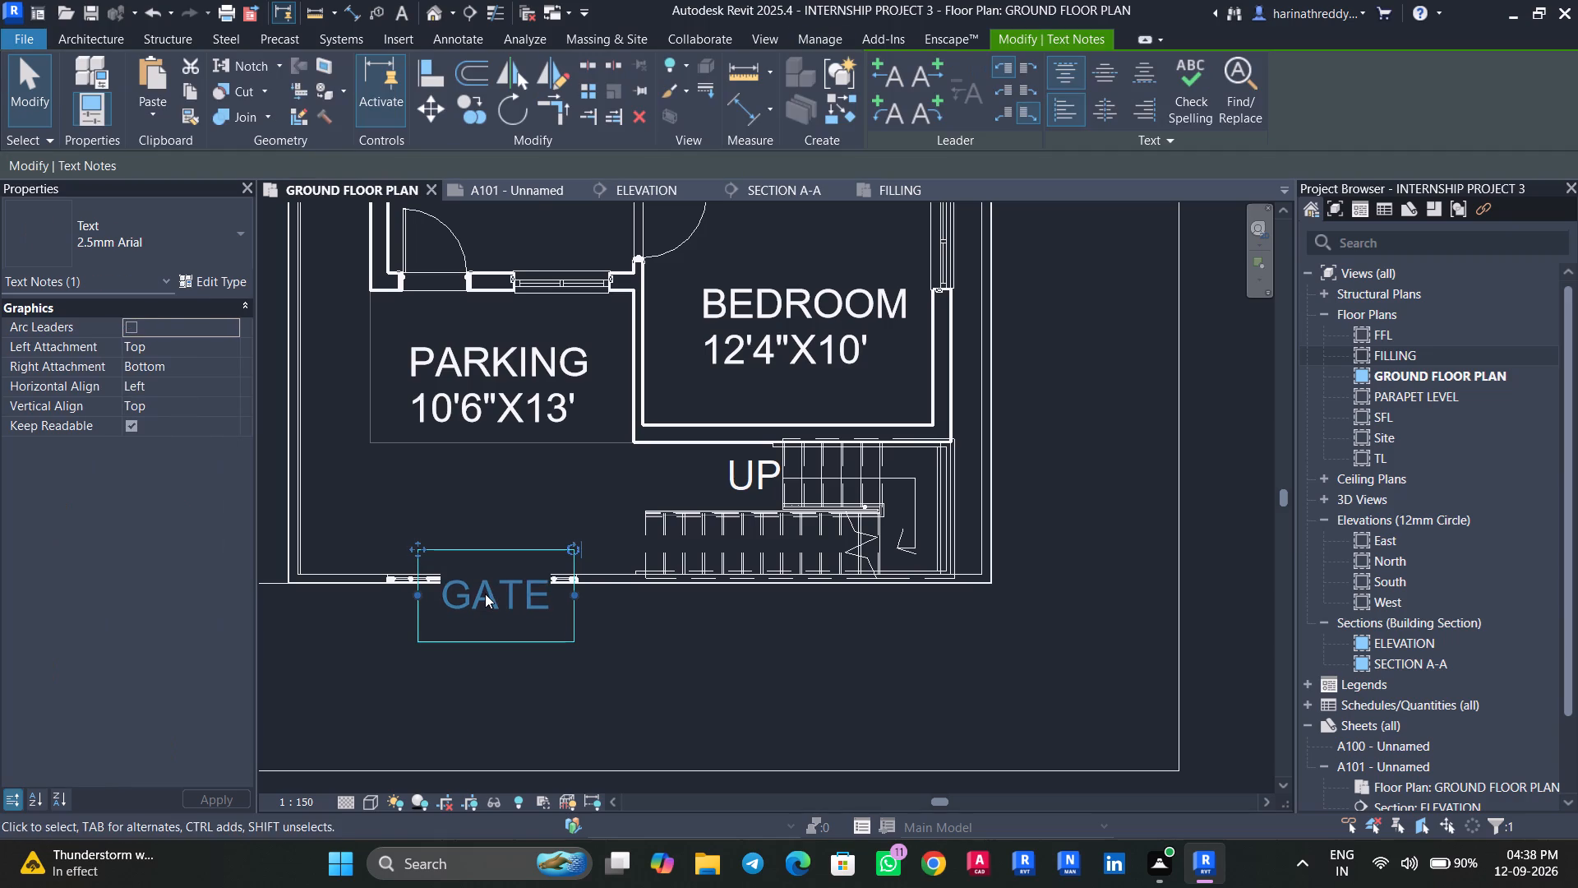
{"action": "key", "text": "Up"}
{"action": "key", "text": "Up"}
{"action": "key", "text": "Up"}
{"action": "key", "text": "Up"}
{"action": "key", "text": "Escape"}
{"action": "key", "text": "Escape"}
Check the reference drawing and place a 25' WIDE ROAD text note on the road strip in front of the gate.
{"action": "scroll", "coordinate": [497, 643], "scroll_direction": "down", "scroll_amount": 4}
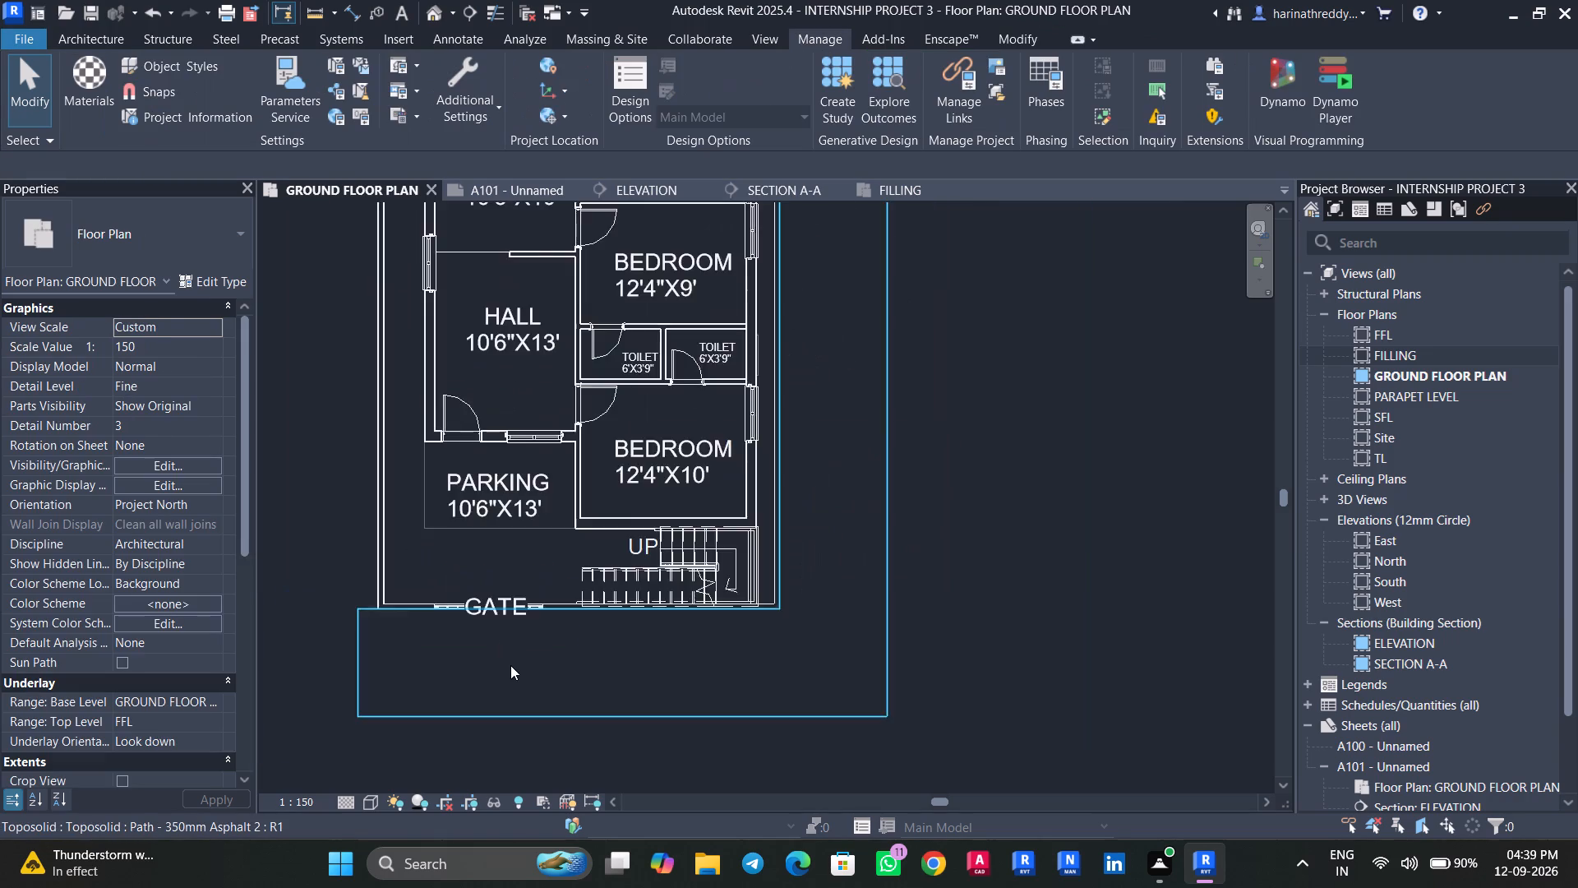
{"action": "scroll", "coordinate": [511, 668], "scroll_direction": "down", "scroll_amount": 4}
{"action": "middle_click_drag", "start_coordinate": [510, 668], "coordinate": [473, 623]}
{"action": "type", "text": "TX"}
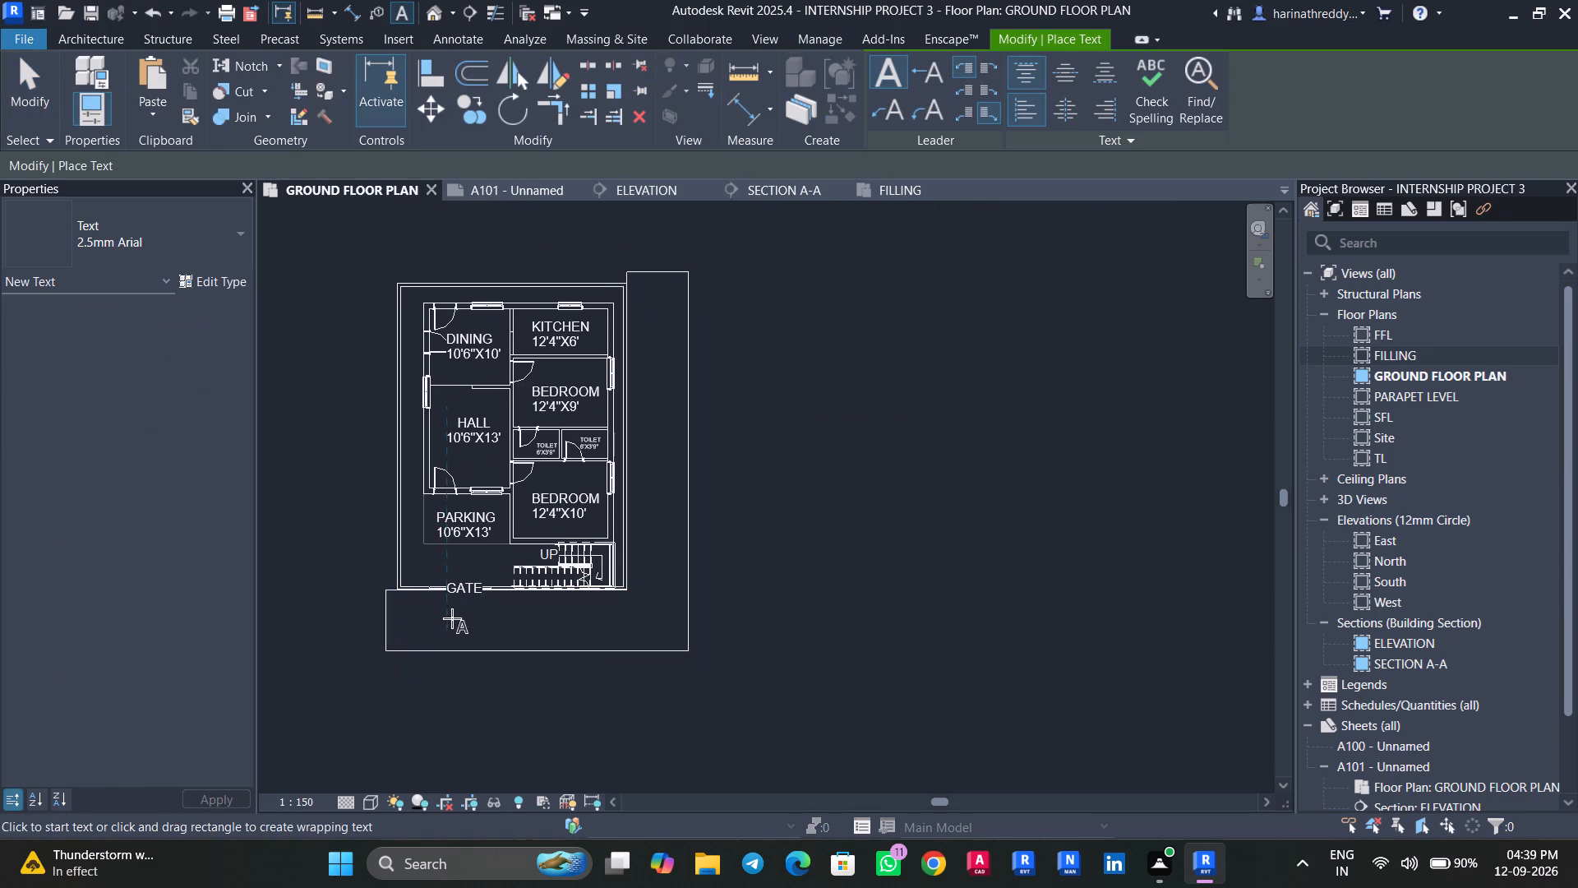
{"action": "left_click", "coordinate": [916, 184]}
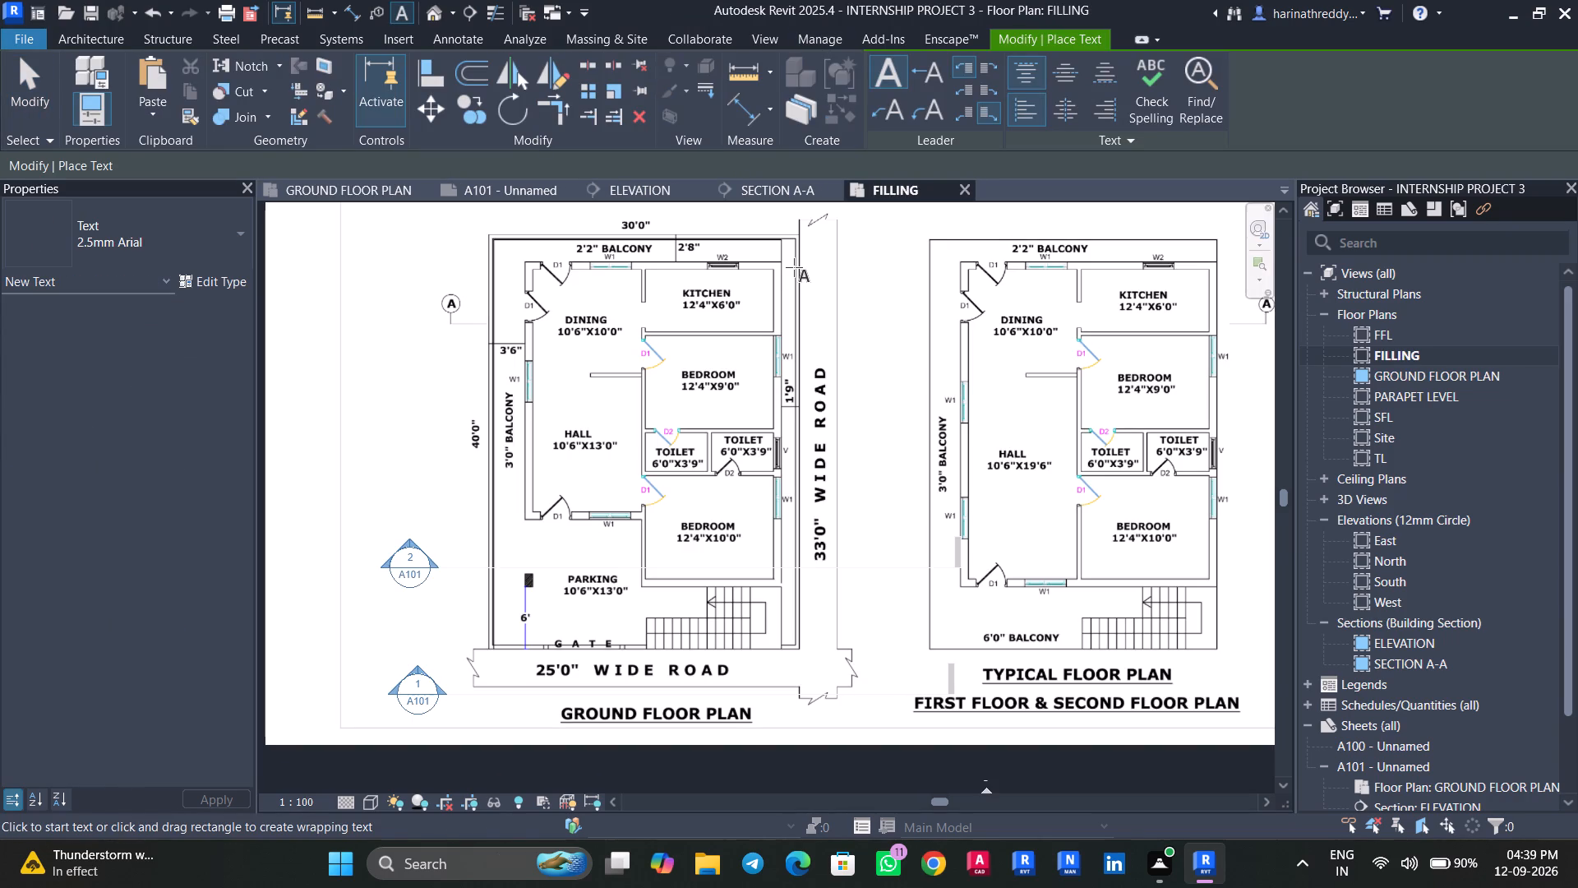
{"action": "left_click", "coordinate": [321, 187]}
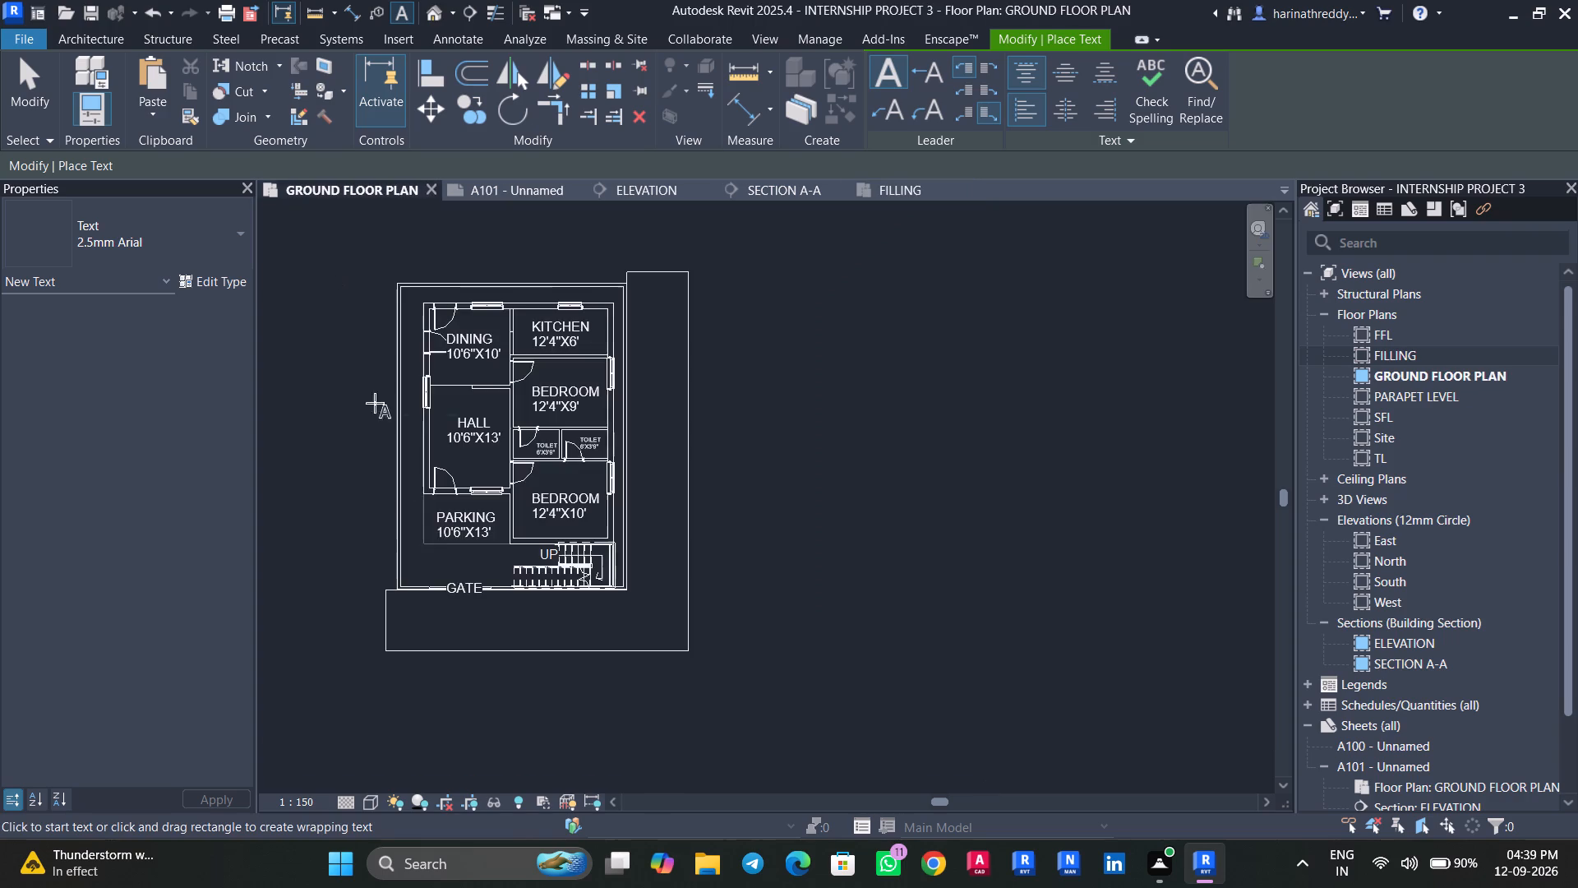
{"action": "scroll", "coordinate": [452, 620], "scroll_direction": "up", "scroll_amount": 7}
{"action": "left_click", "coordinate": [429, 609]}
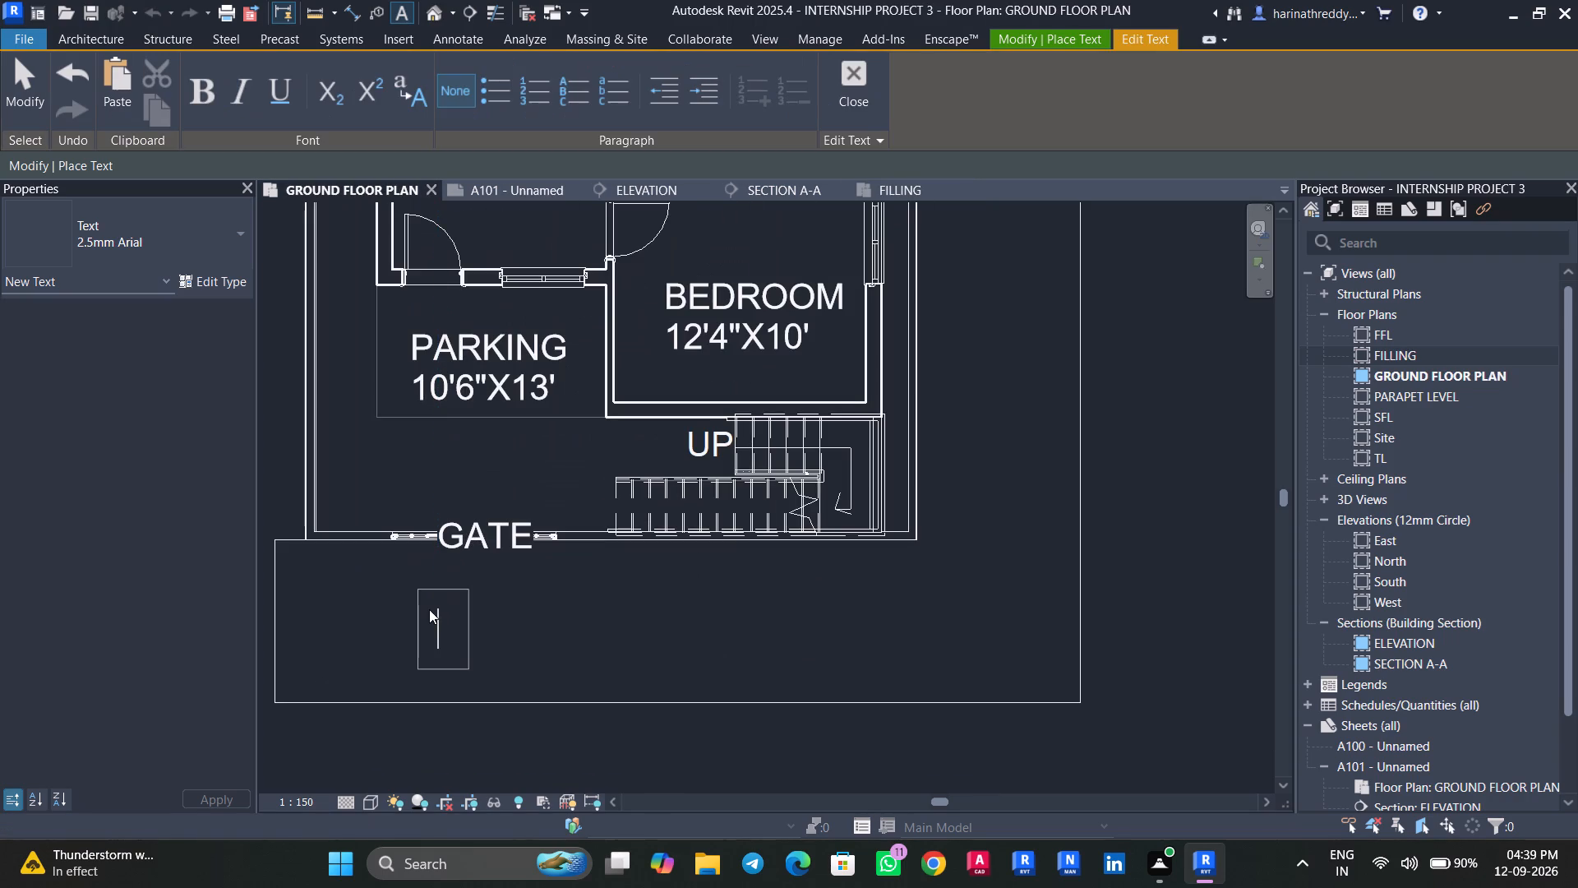
{"action": "type", "text": "25"}
{"action": "type", "text": "'"}
{"action": "key", "text": "space"}
{"action": "type", "text": "WIDE ROAD"}
{"action": "left_click", "coordinate": [792, 641]}
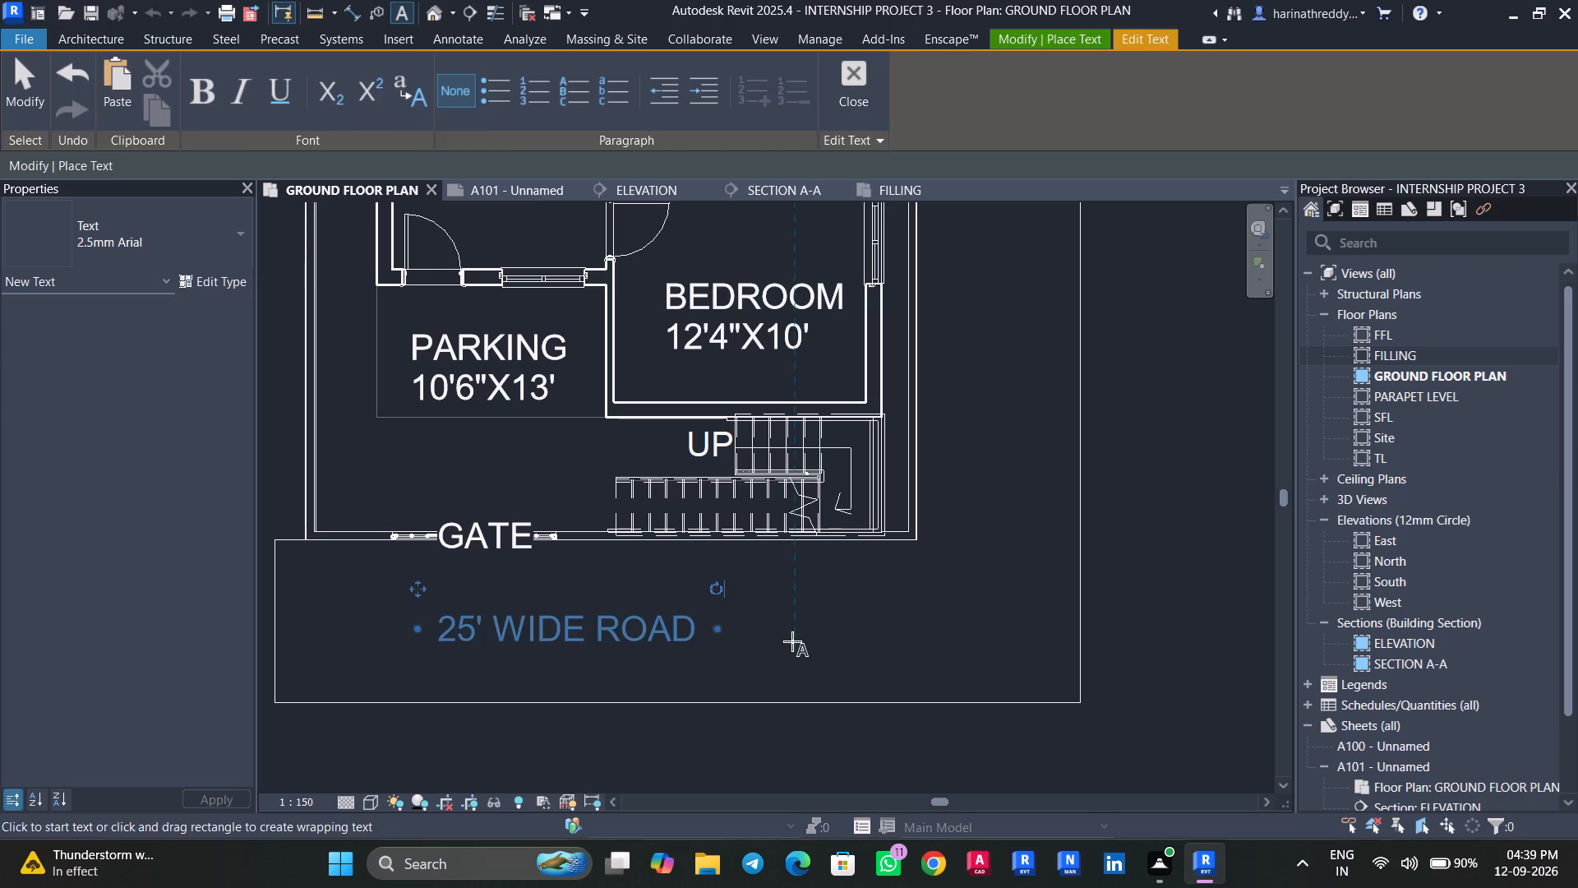
{"action": "key", "text": "Escape"}
{"action": "key", "text": "Escape"}
Copy the 25' WIDE ROAD note onto the side road strip beside the bedrooms.
{"action": "left_click", "coordinate": [627, 641]}
{"action": "middle_click_drag", "start_coordinate": [930, 622], "coordinate": [676, 738]}
{"action": "scroll", "coordinate": [653, 708], "scroll_direction": "down", "scroll_amount": 1}
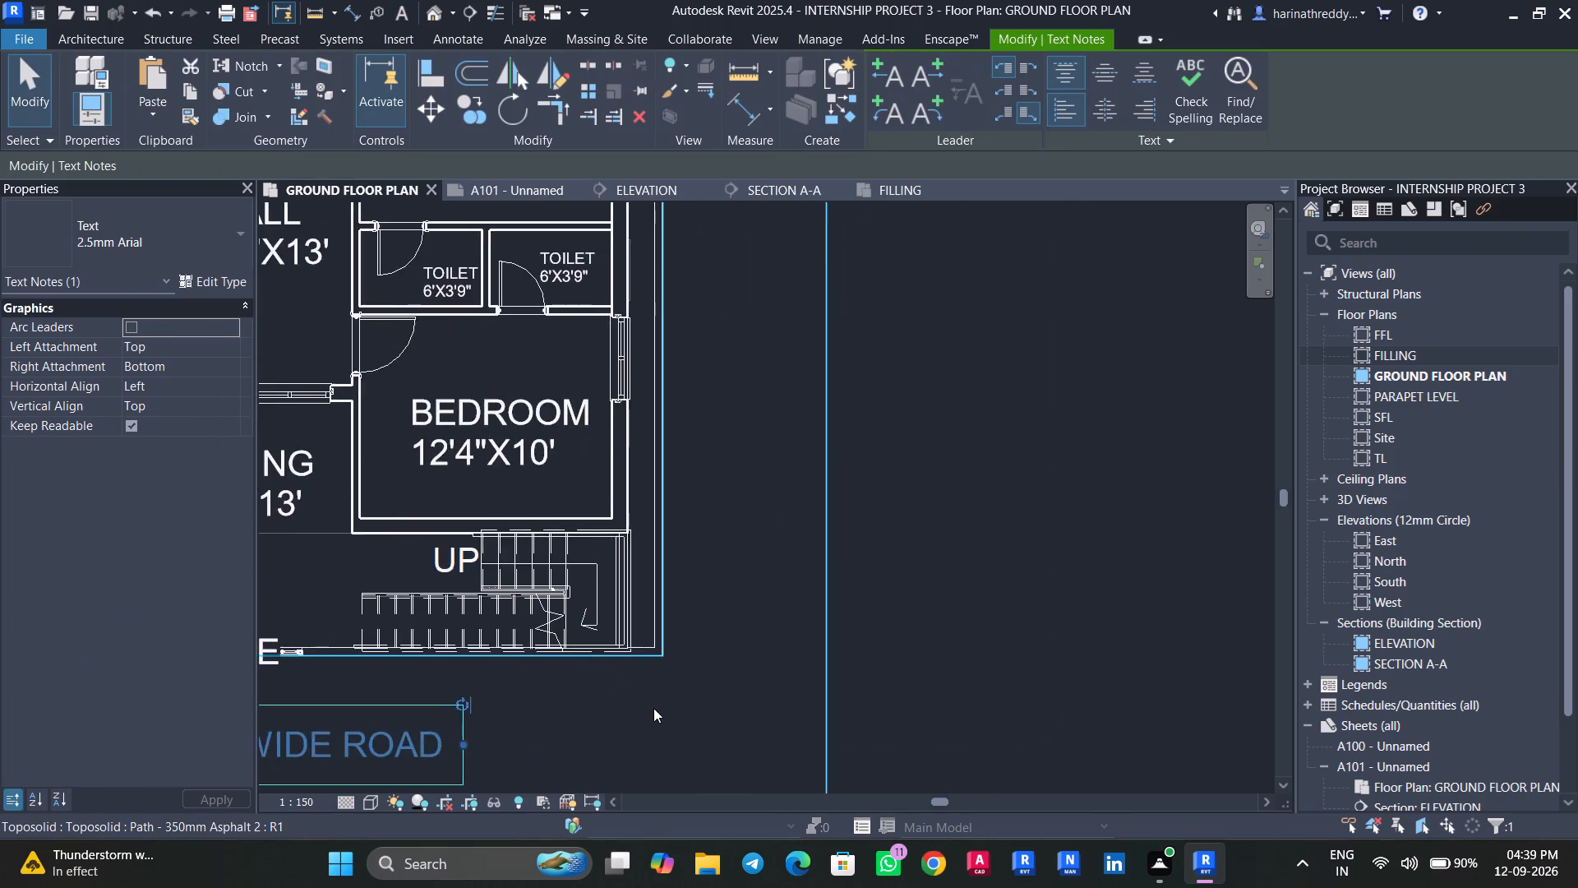
{"action": "scroll", "coordinate": [653, 708], "scroll_direction": "down", "scroll_amount": 6}
{"action": "left_click_drag", "start_coordinate": [532, 715], "coordinate": [720, 559], "text": "ctrl"}
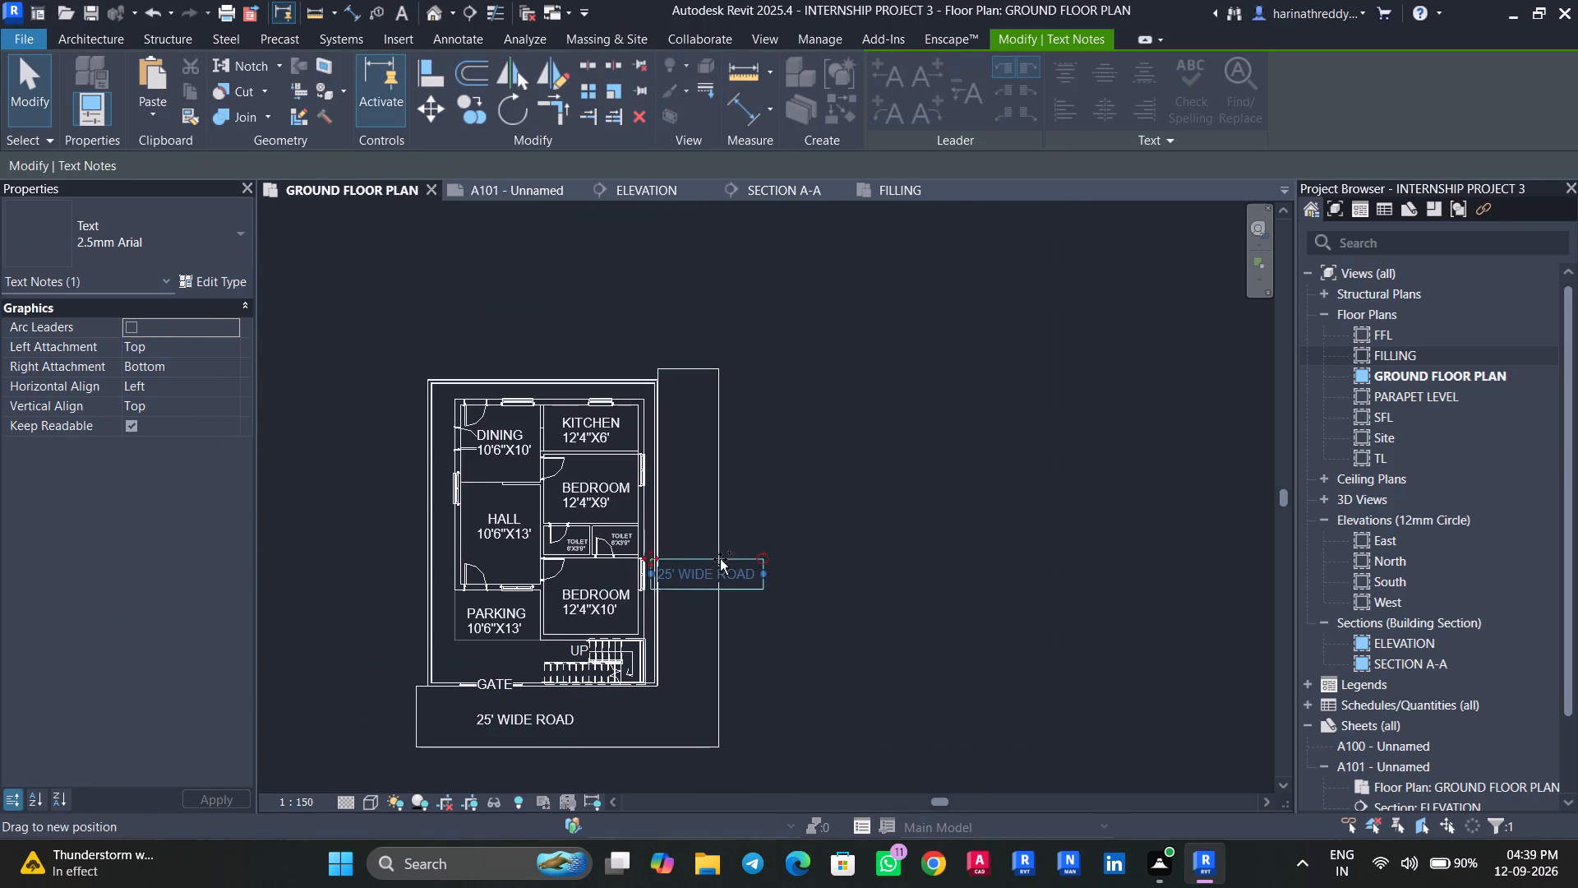
{"action": "left_click_drag", "start_coordinate": [720, 559], "coordinate": [726, 552], "text": "ctrl"}
Edit the copied road note beside the bedrooms to read 33' WIDE ROAD.
{"action": "scroll", "coordinate": [671, 557], "scroll_direction": "up", "scroll_amount": 8}
{"action": "left_click", "coordinate": [701, 548]}
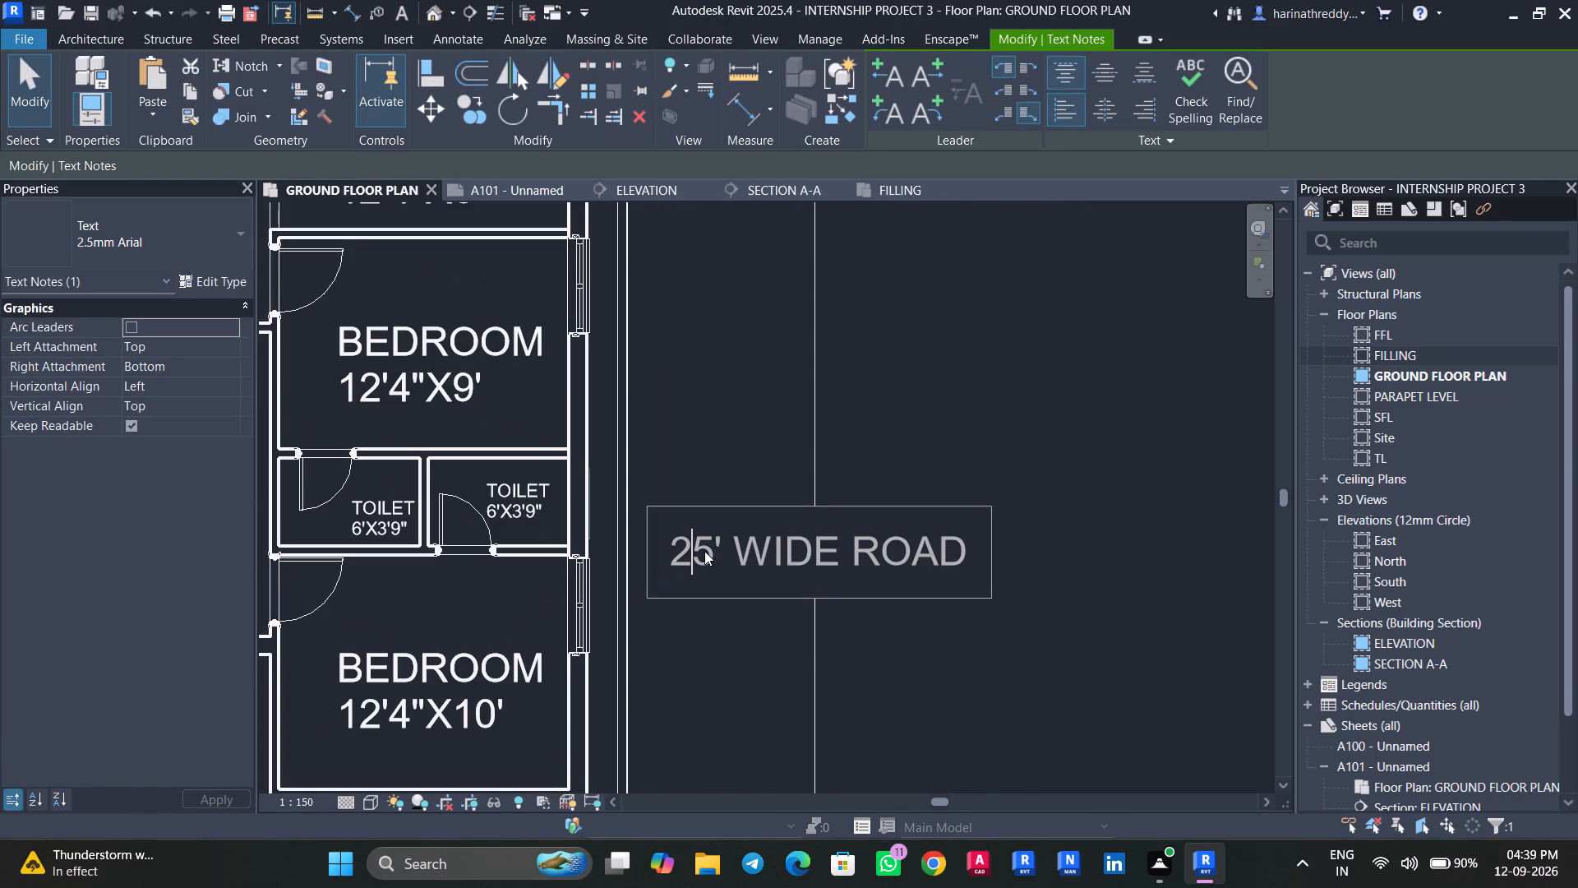
{"action": "left_click", "coordinate": [708, 551]}
{"action": "key", "text": "BackSpace"}
{"action": "key", "text": "BackSpace"}
{"action": "type", "text": "33"}
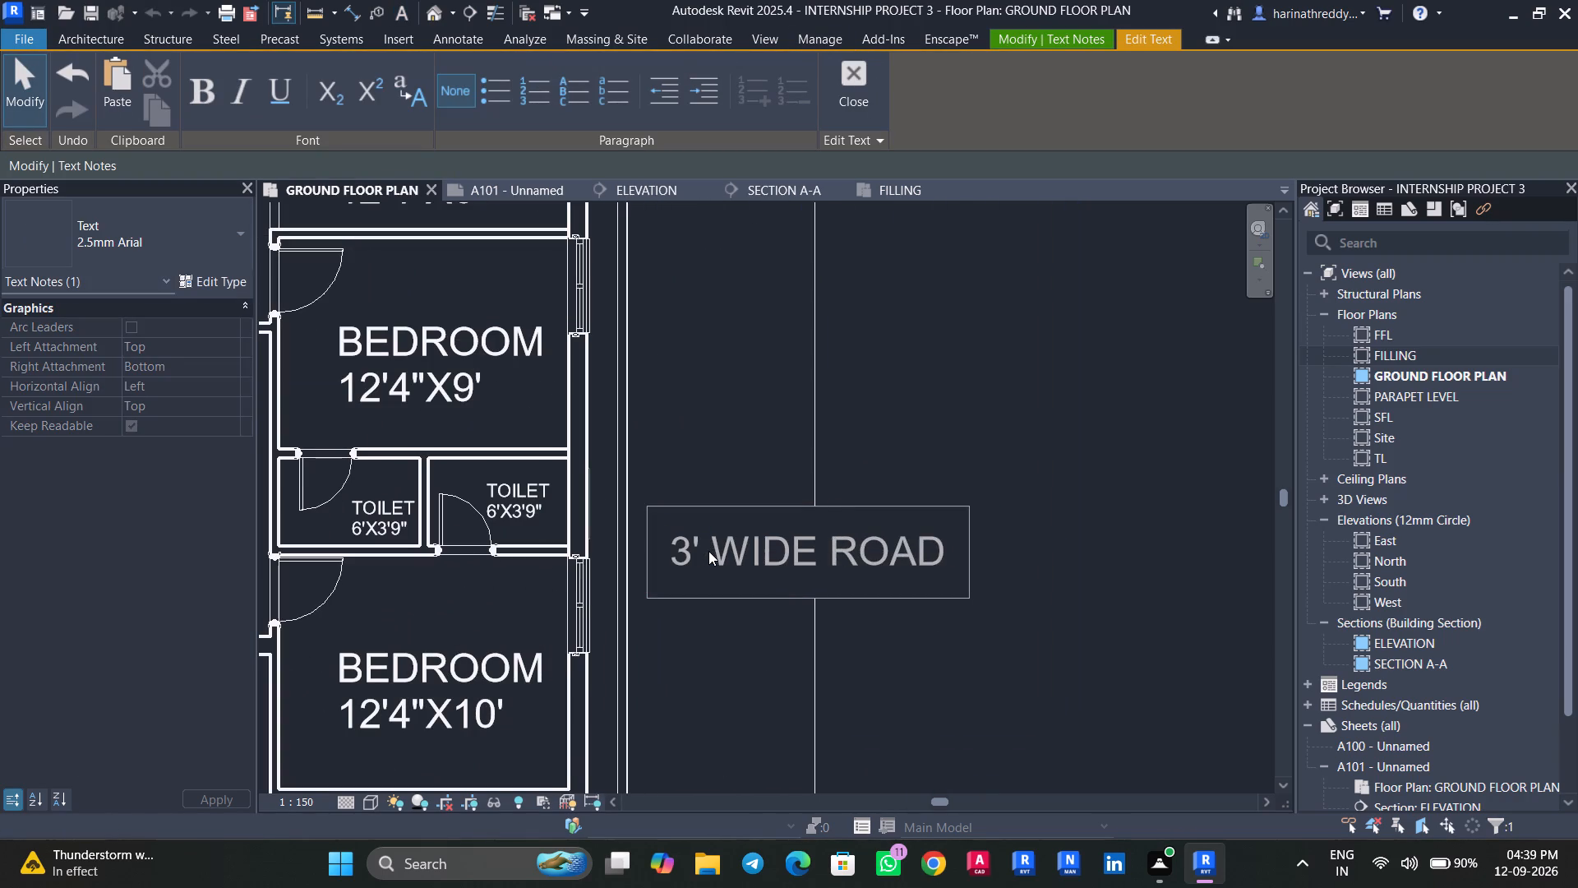
{"action": "left_click", "coordinate": [926, 434]}
{"action": "key", "text": "Escape"}
{"action": "key", "text": "Escape"}
{"action": "left_click", "coordinate": [1577, 0]}
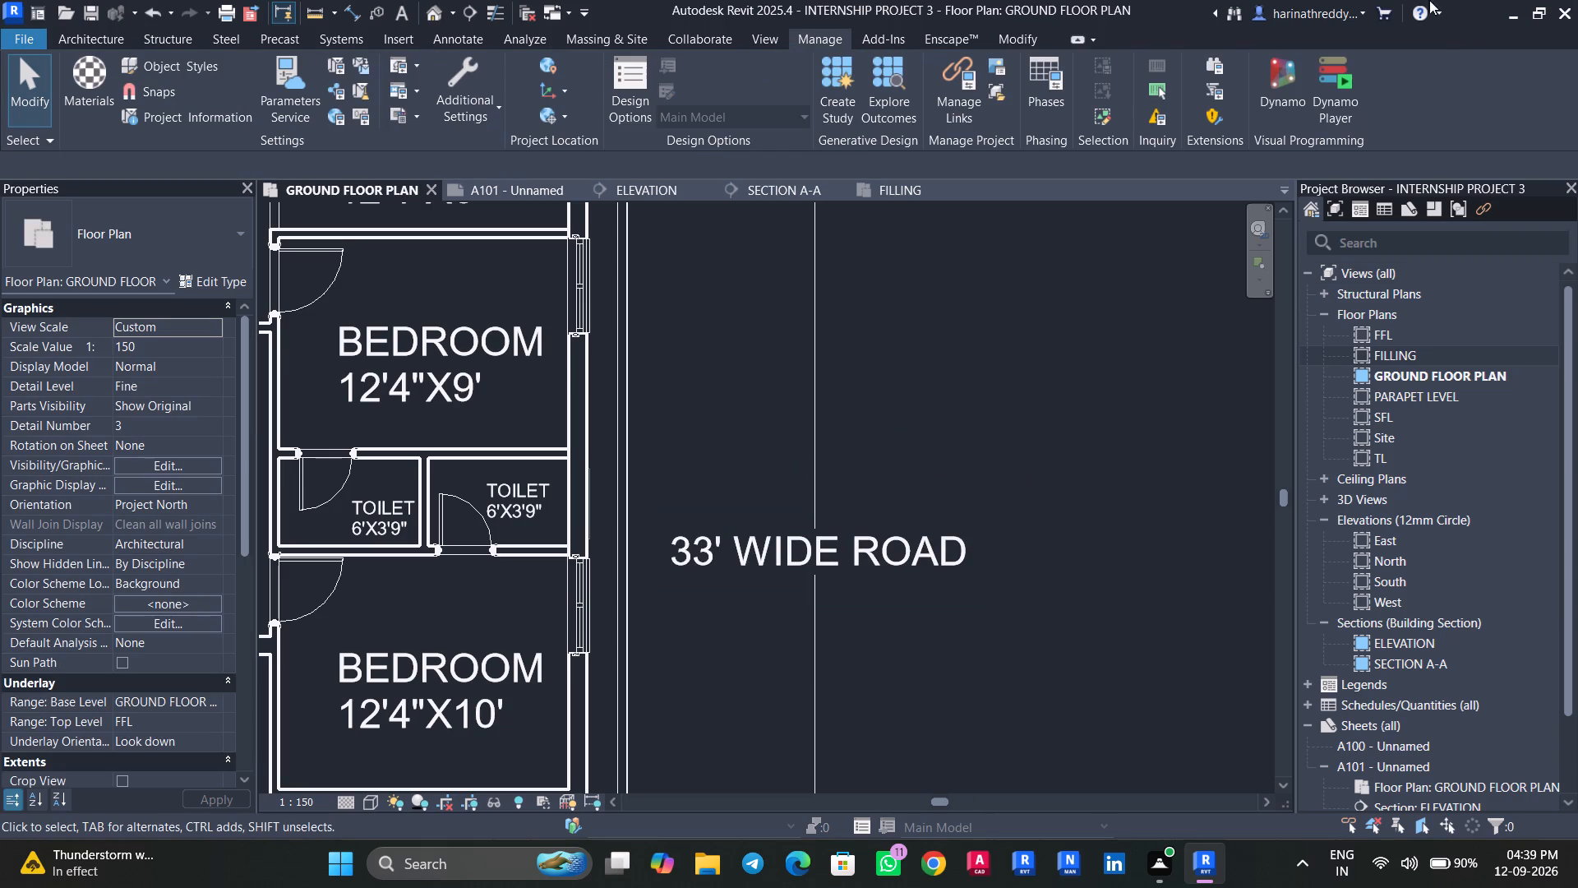
Check the reference drawing and rotate the 33' WIDE ROAD note 90° so it runs along the side road.
{"action": "left_click", "coordinate": [881, 193]}
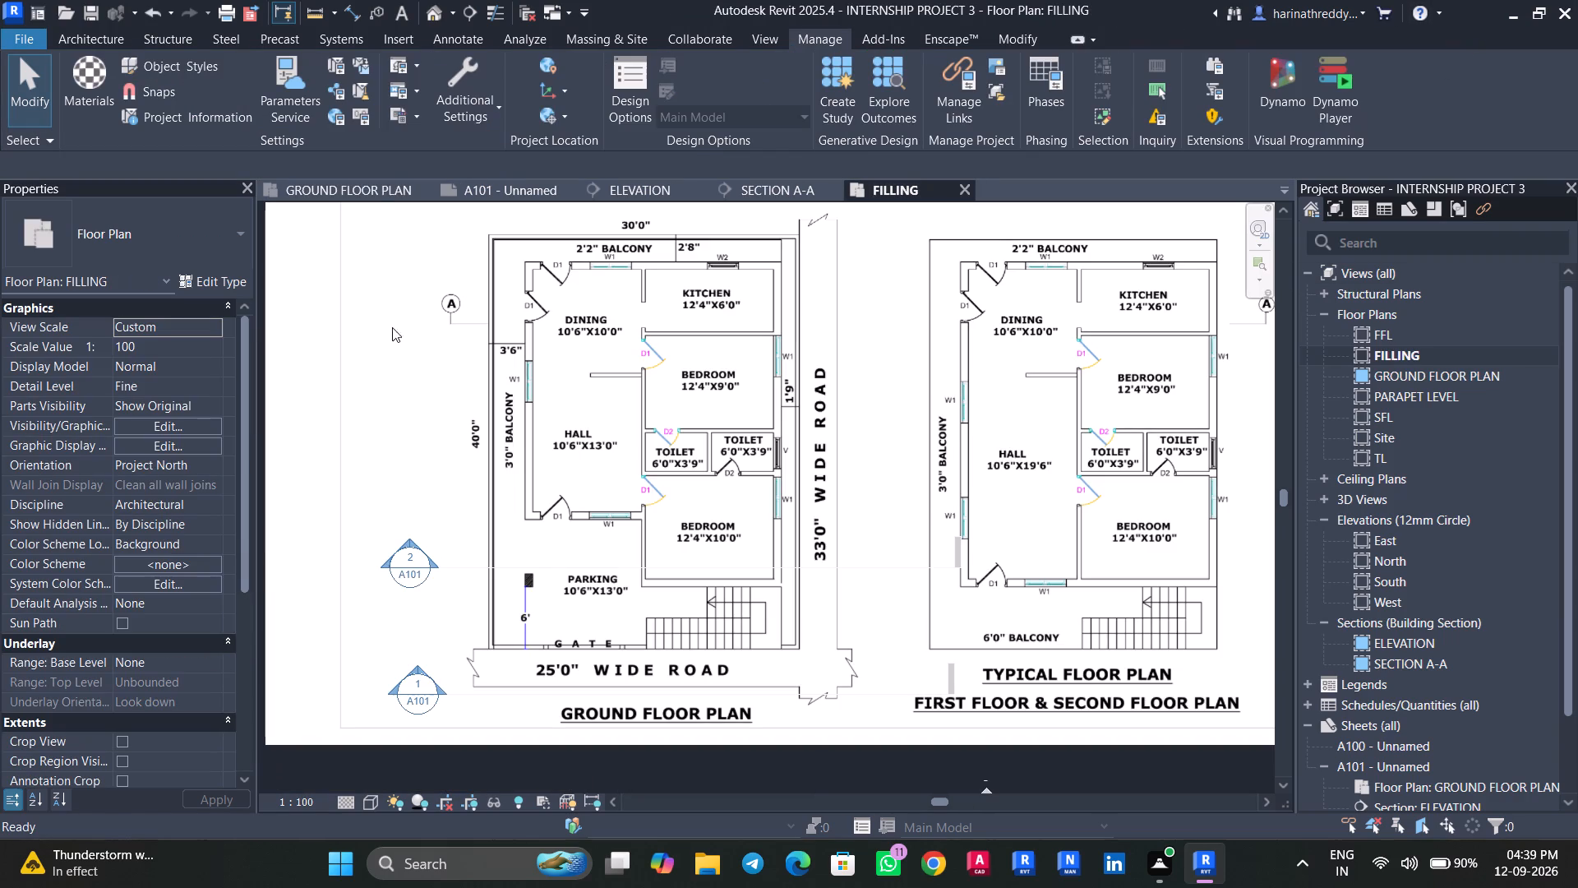
{"action": "left_click", "coordinate": [372, 194]}
{"action": "left_click", "coordinate": [793, 576]}
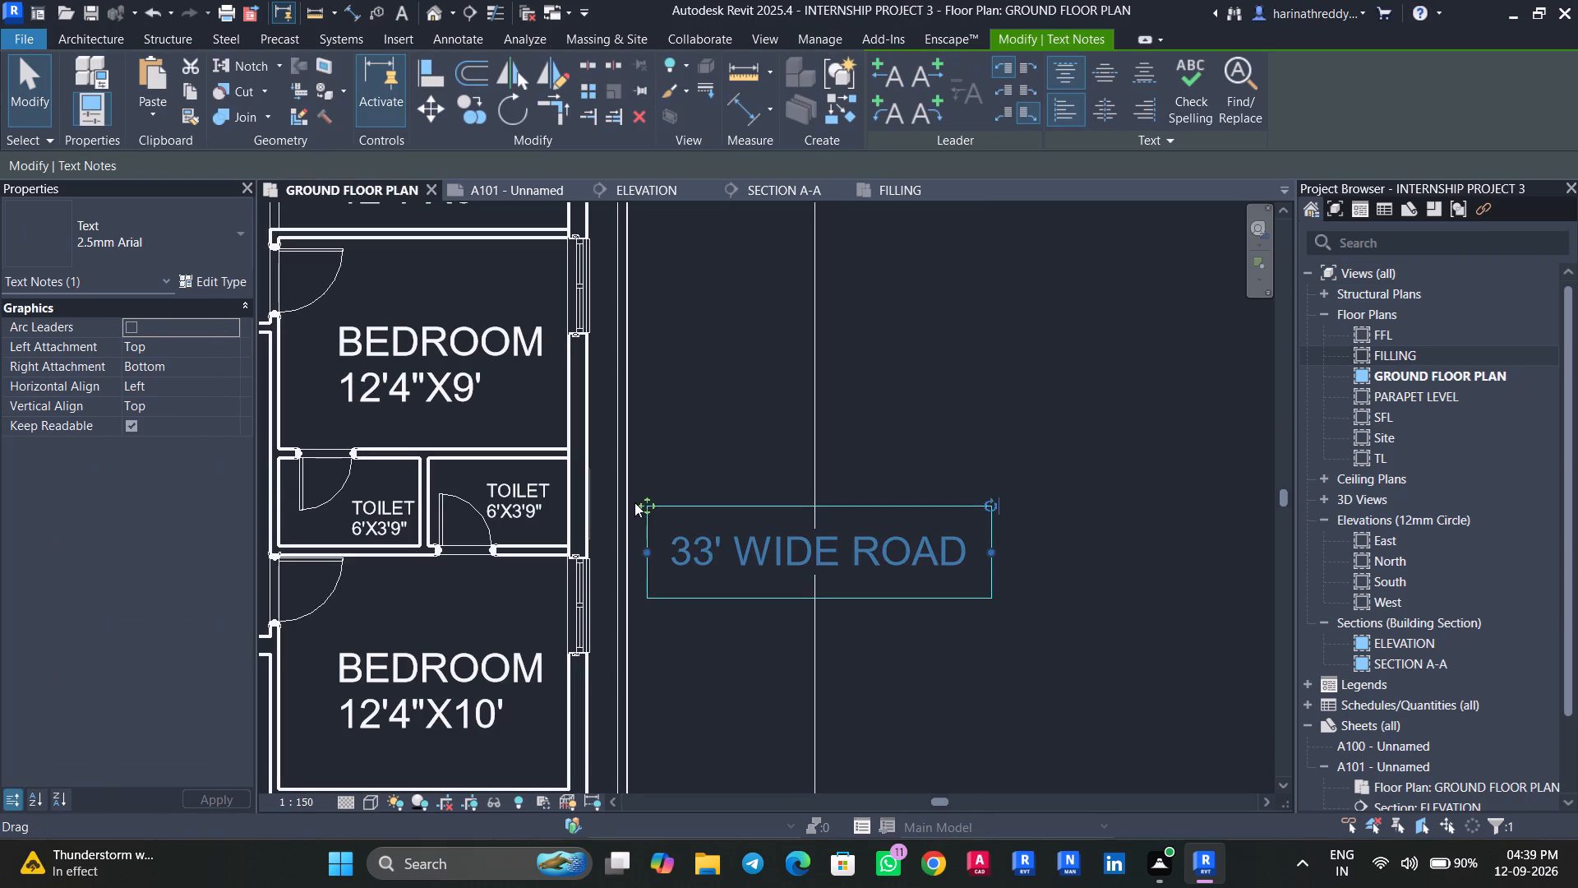
{"action": "left_click", "coordinate": [515, 104]}
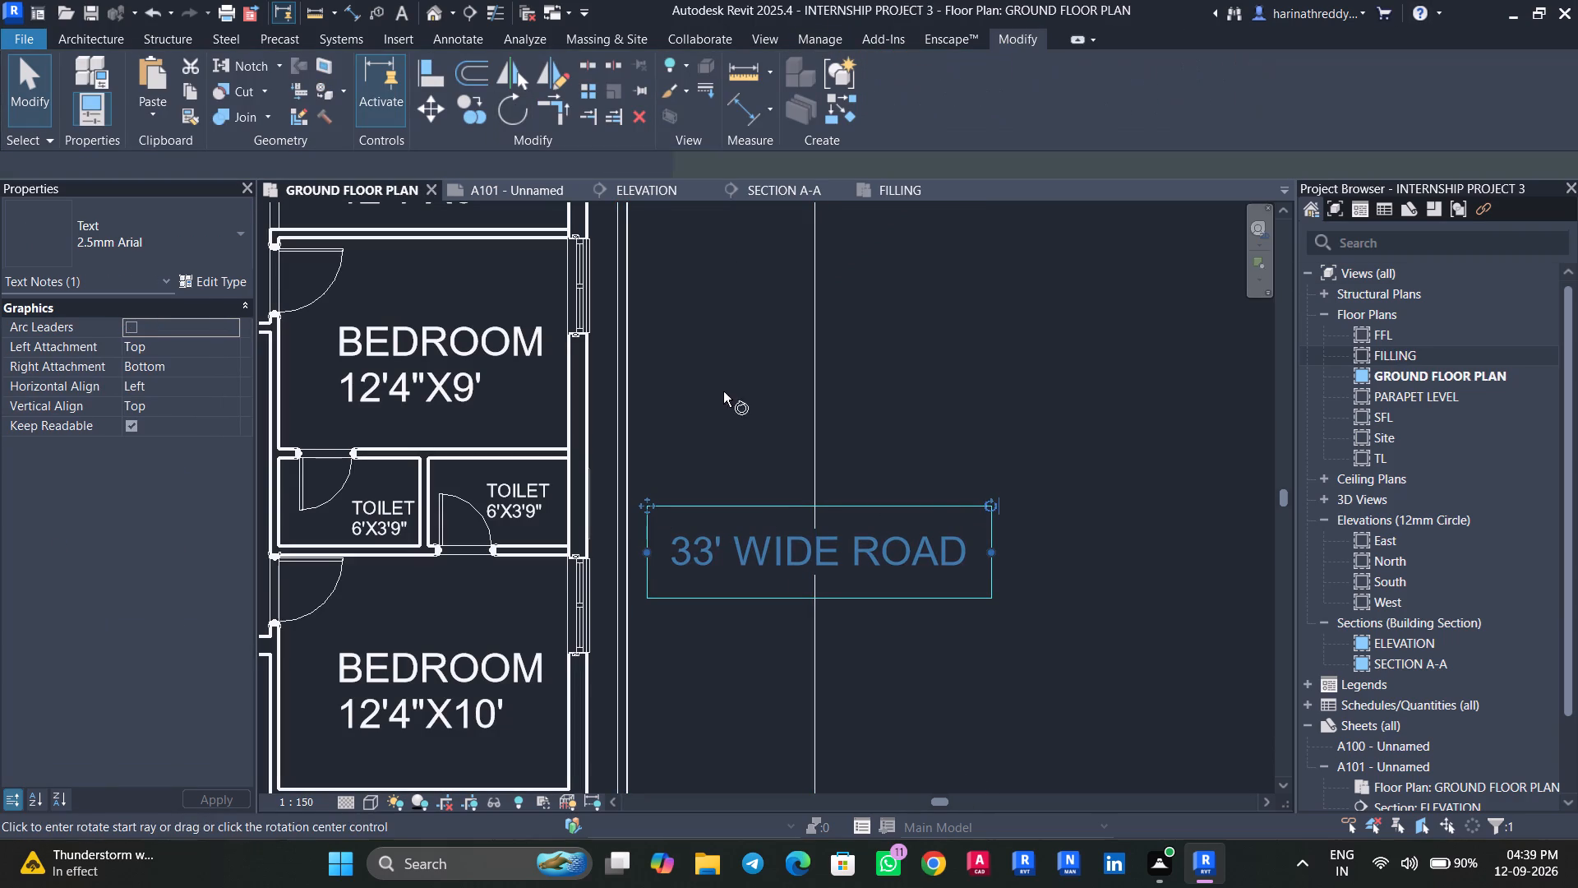
{"action": "left_click", "coordinate": [824, 274]}
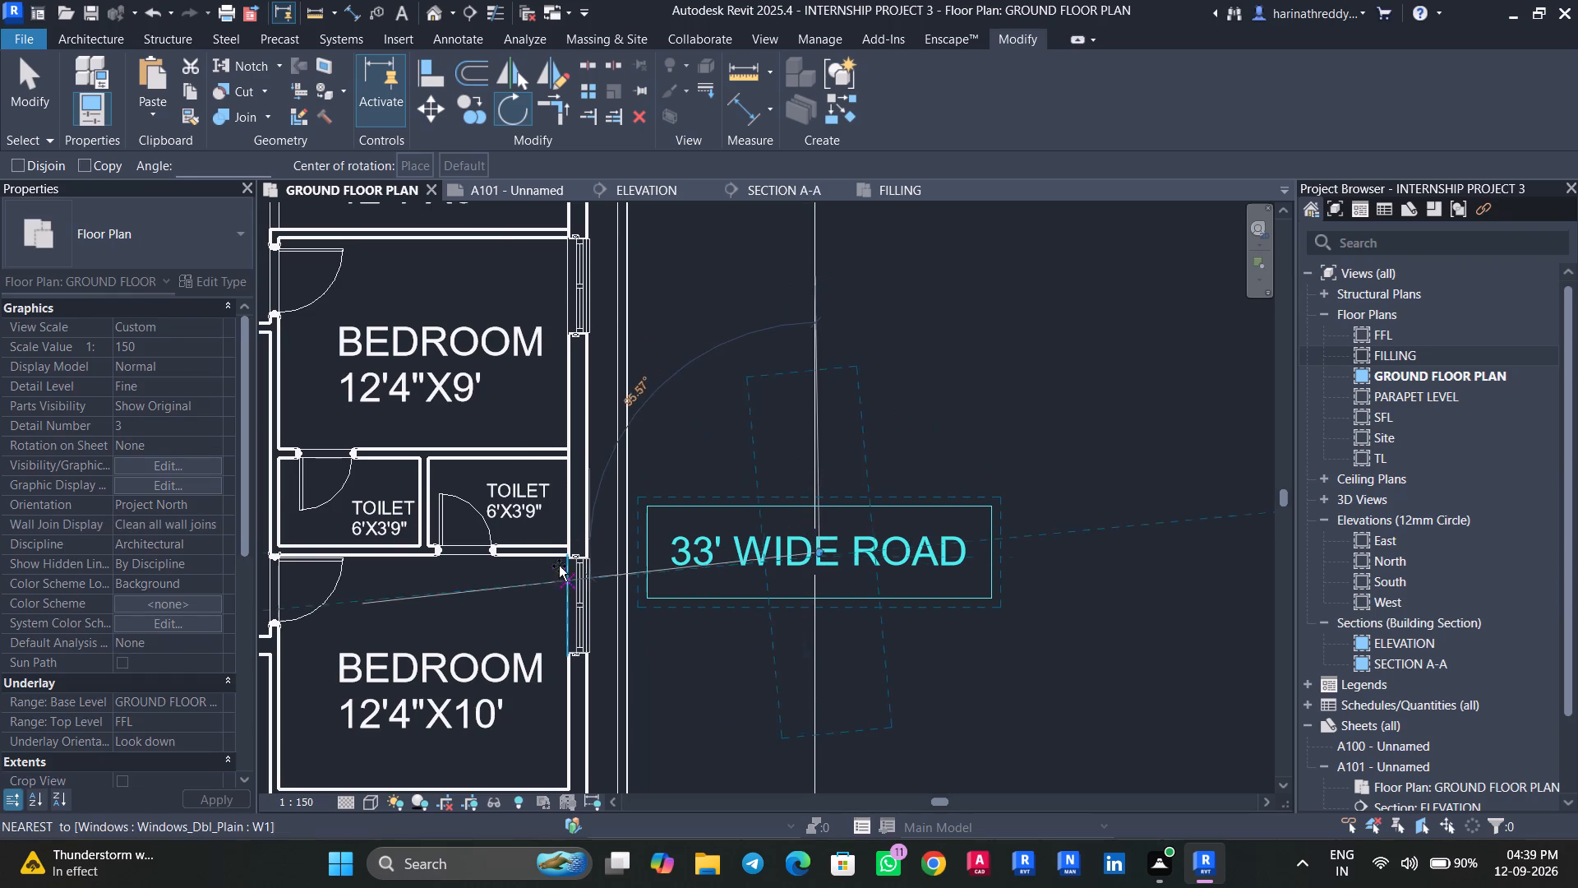
{"action": "left_click", "coordinate": [556, 553]}
{"action": "key", "text": "Escape"}
{"action": "key", "text": "Escape"}
Nudge the rotated 33' WIDE ROAD note toward the building to centre it within the side road strip.
{"action": "left_click", "coordinate": [834, 585]}
{"action": "scroll", "coordinate": [834, 583], "scroll_direction": "down", "scroll_amount": 2}
{"action": "key", "text": "Left"}
{"action": "key", "text": "Left"}
{"action": "key", "text": "Left"}
{"action": "key", "text": "Left"}
{"action": "key", "text": "Left"}
{"action": "key", "text": "Left"}
{"action": "key", "text": "Left"}
{"action": "key", "text": "Left"}
{"action": "key", "text": "Left"}
{"action": "key", "text": "Left"}
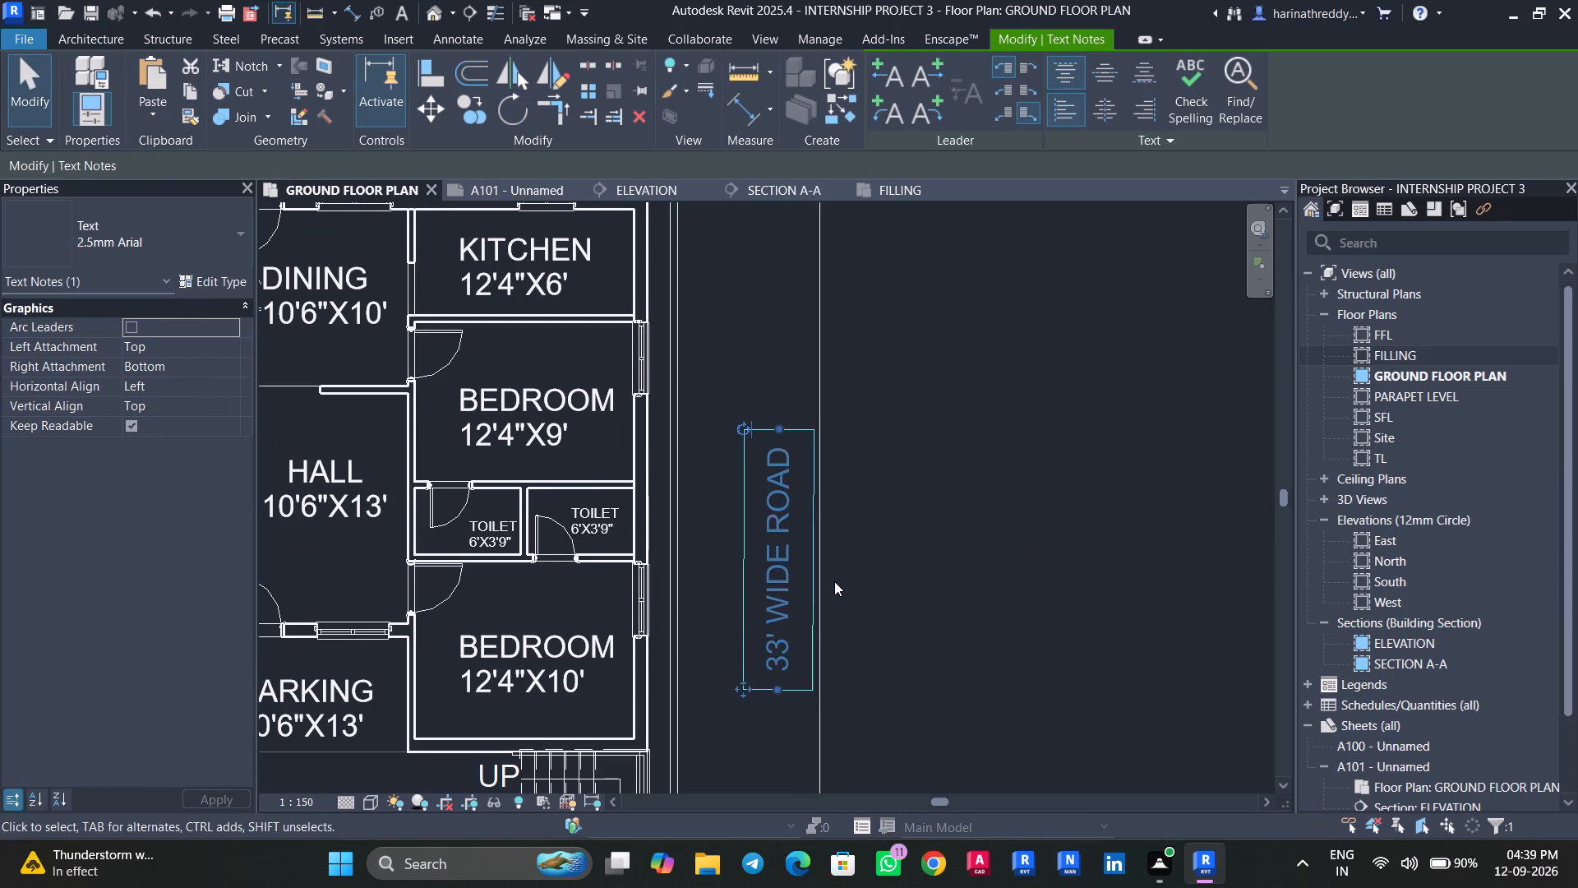
{"action": "key", "text": "Left"}
{"action": "key", "text": "Left"}
{"action": "key", "text": "Left"}
{"action": "key", "text": "Left"}
{"action": "key", "text": "Left"}
{"action": "key", "text": "Escape"}
{"action": "key", "text": "Escape"}
Check the reference drawing and place a 3' BALCONY text note starting in the side balcony strip beside the HALL.
{"action": "scroll", "coordinate": [834, 581], "scroll_direction": "down", "scroll_amount": 6}
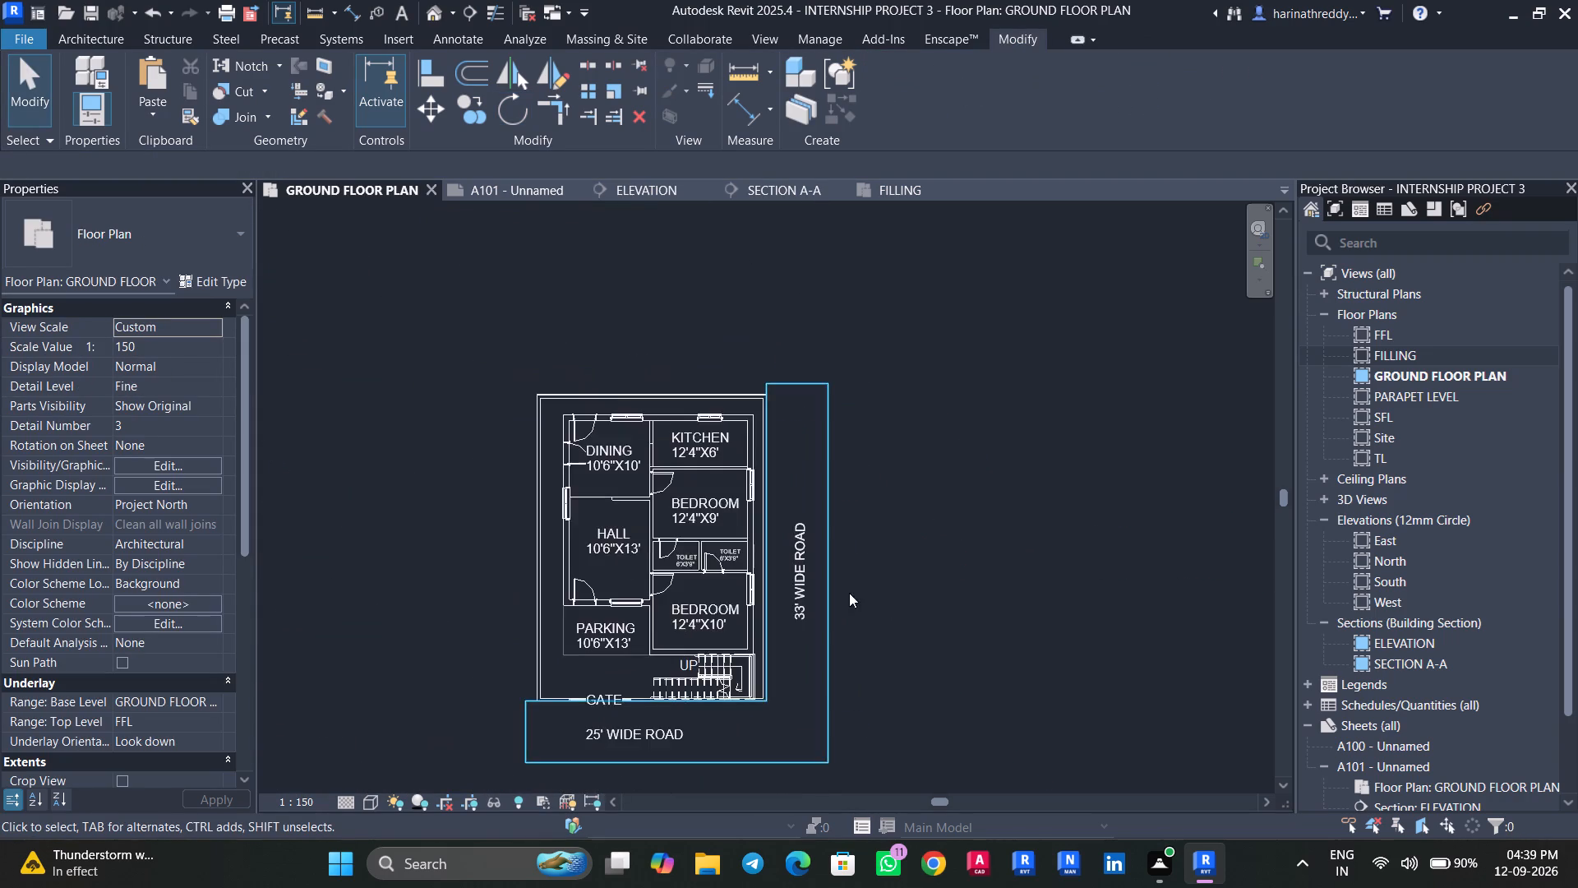
{"action": "middle_click_drag", "start_coordinate": [851, 589], "coordinate": [848, 493]}
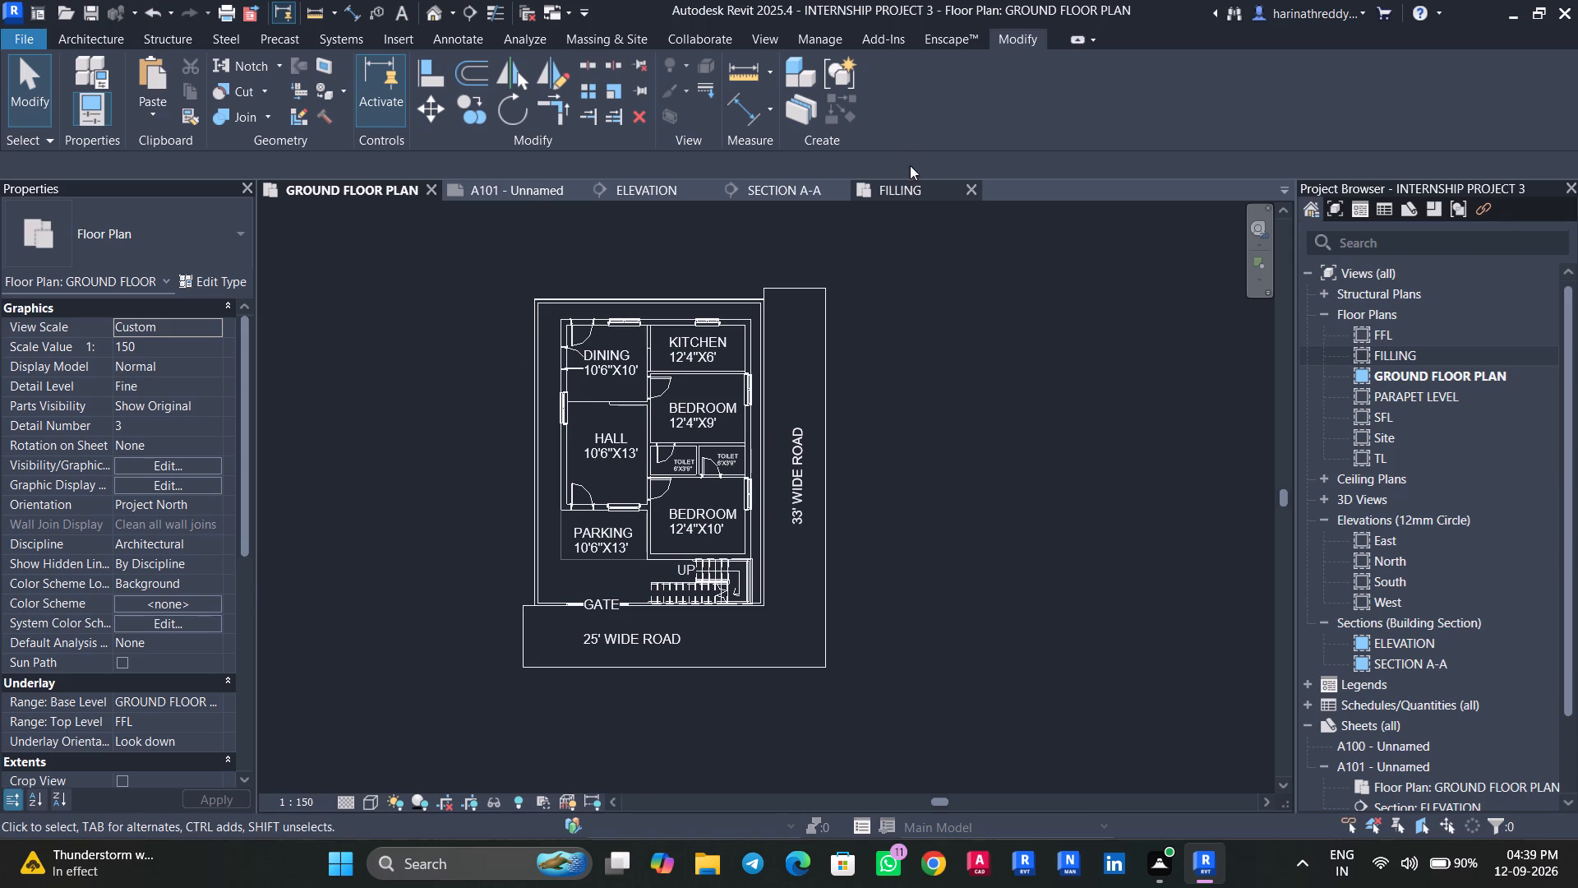
{"action": "left_click", "coordinate": [903, 192]}
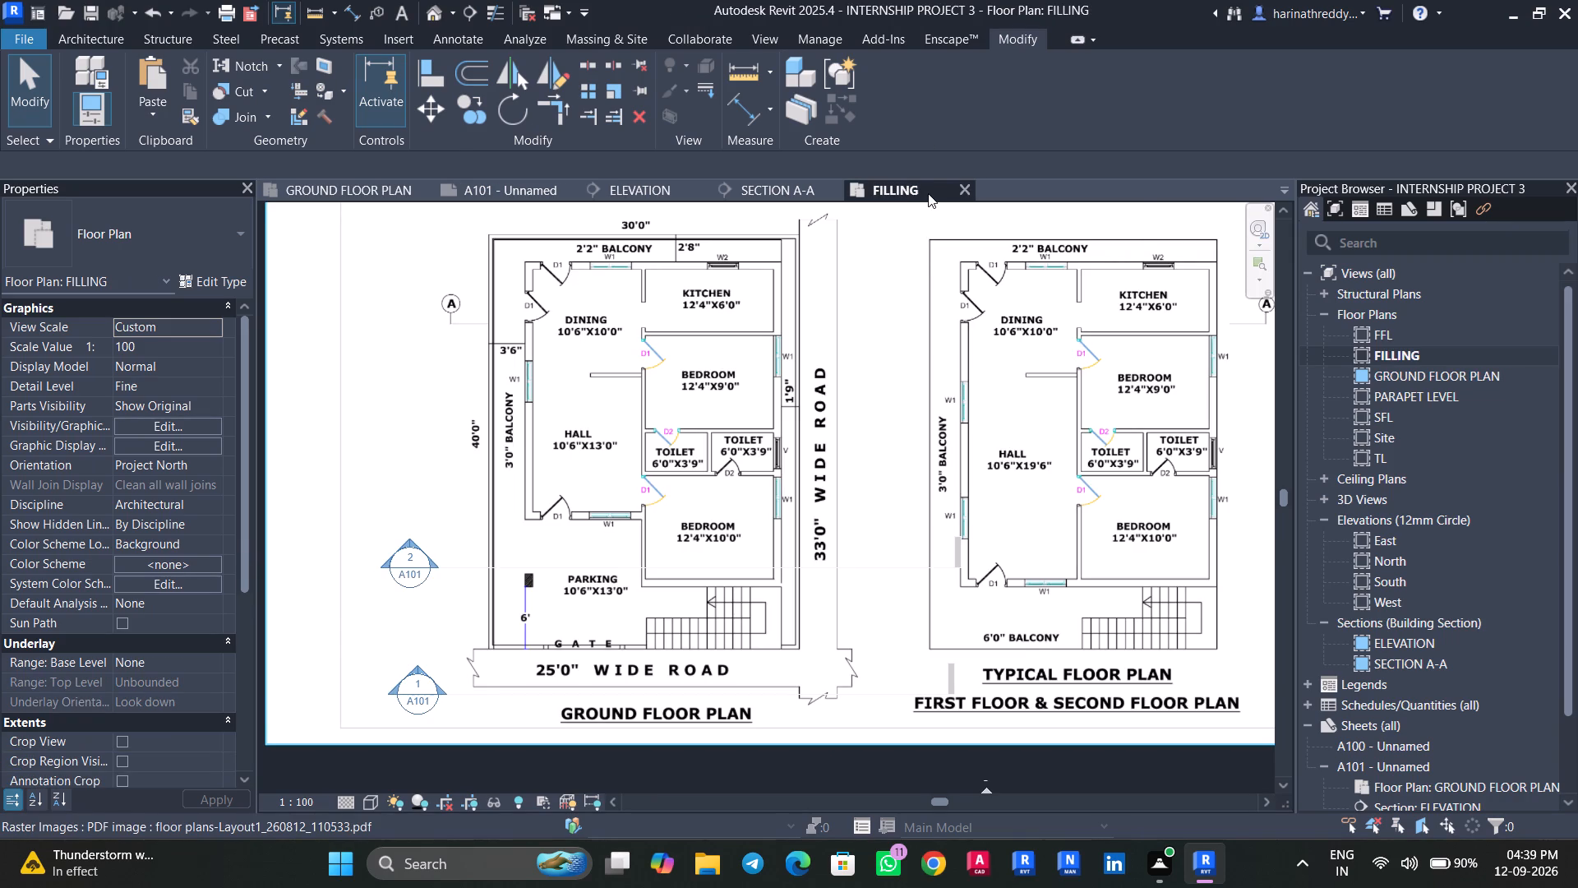
{"action": "left_click", "coordinate": [362, 189]}
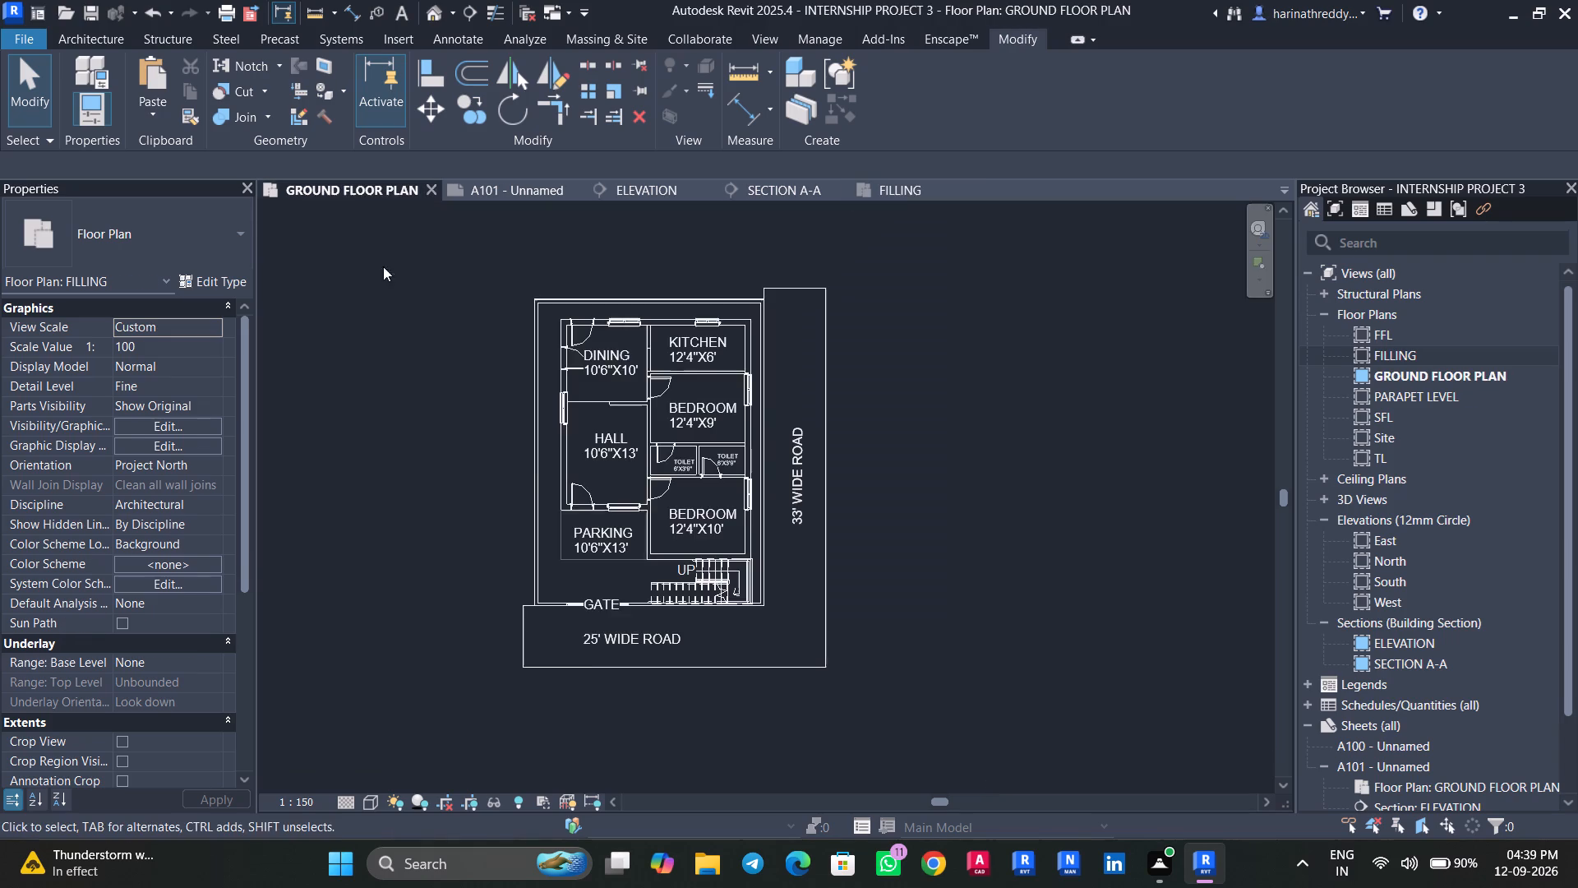
{"action": "scroll", "coordinate": [528, 462], "scroll_direction": "up", "scroll_amount": 1}
{"action": "scroll", "coordinate": [528, 462], "scroll_direction": "down", "scroll_amount": 1}
{"action": "scroll", "coordinate": [528, 462], "scroll_direction": "up", "scroll_amount": 12}
{"action": "scroll", "coordinate": [504, 483], "scroll_direction": "down", "scroll_amount": 8}
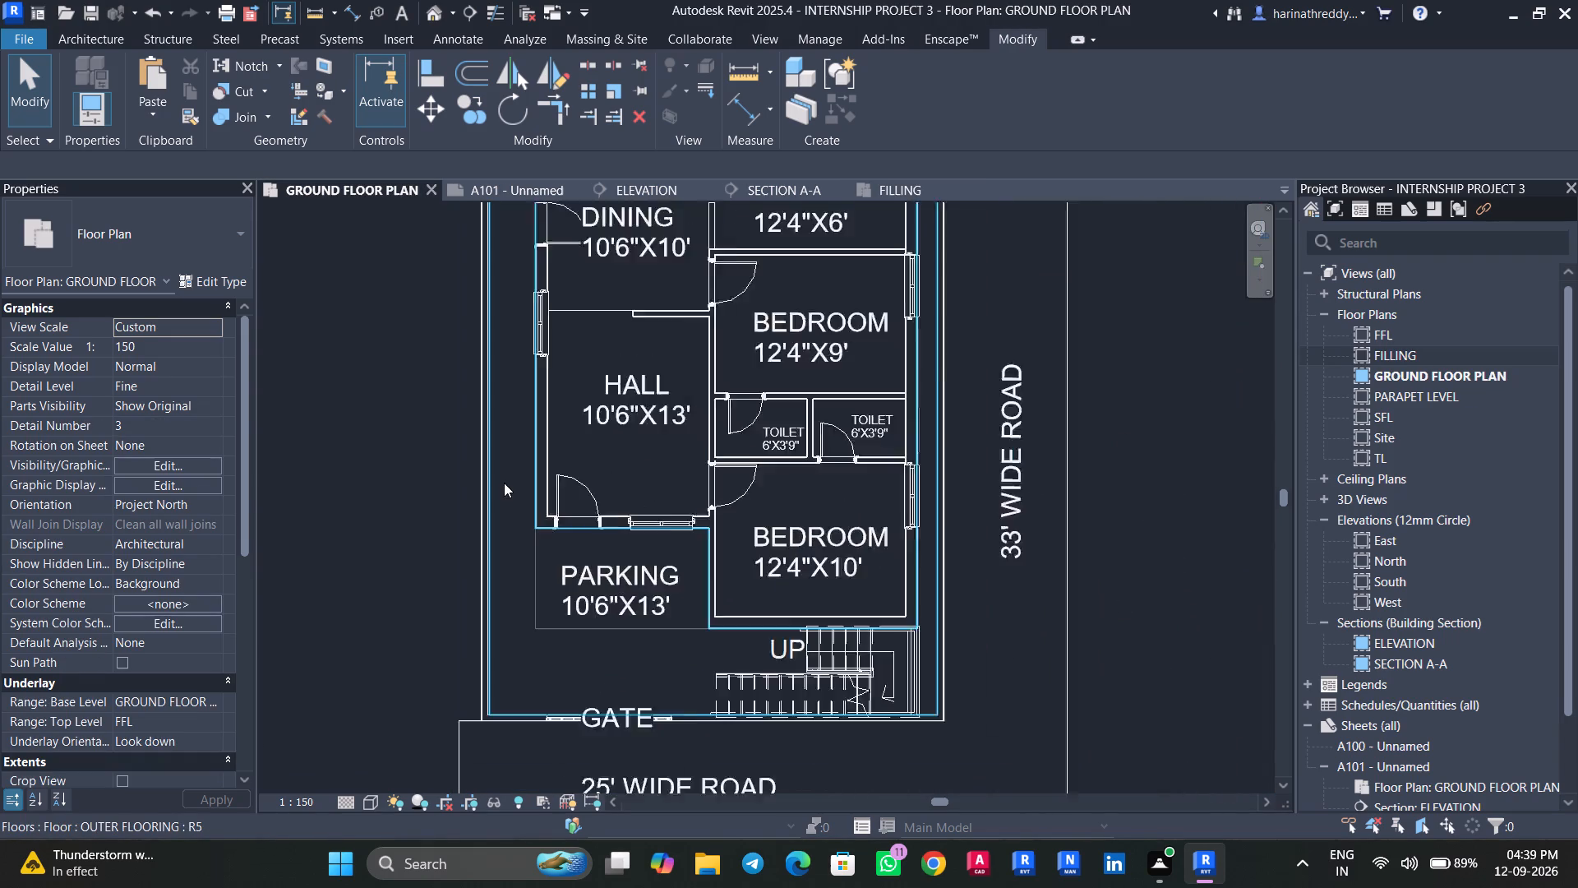
{"action": "type", "text": "TX"}
{"action": "left_click", "coordinate": [502, 461]}
{"action": "type", "text": "3' BALCONY"}
{"action": "left_click", "coordinate": [924, 565]}
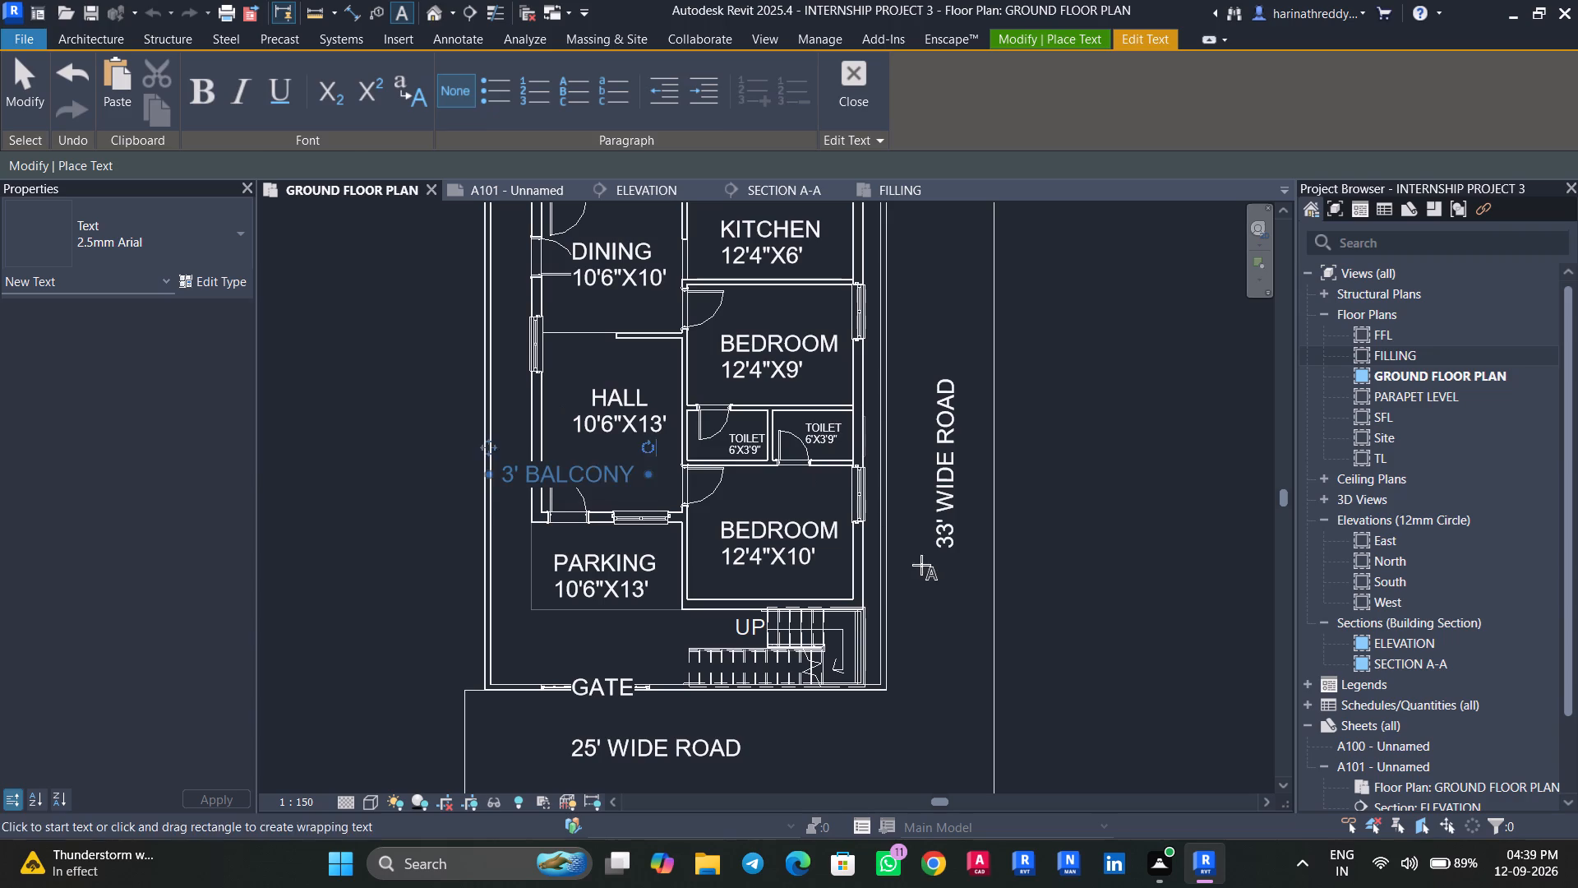
{"action": "key", "text": "Escape"}
{"action": "key", "text": "Escape"}
Check the balcony labels in the reference drawing and place the 3' BALCONY note in the rear balcony strip behind the DINING room.
{"action": "middle_click_drag", "start_coordinate": [685, 398], "coordinate": [726, 544]}
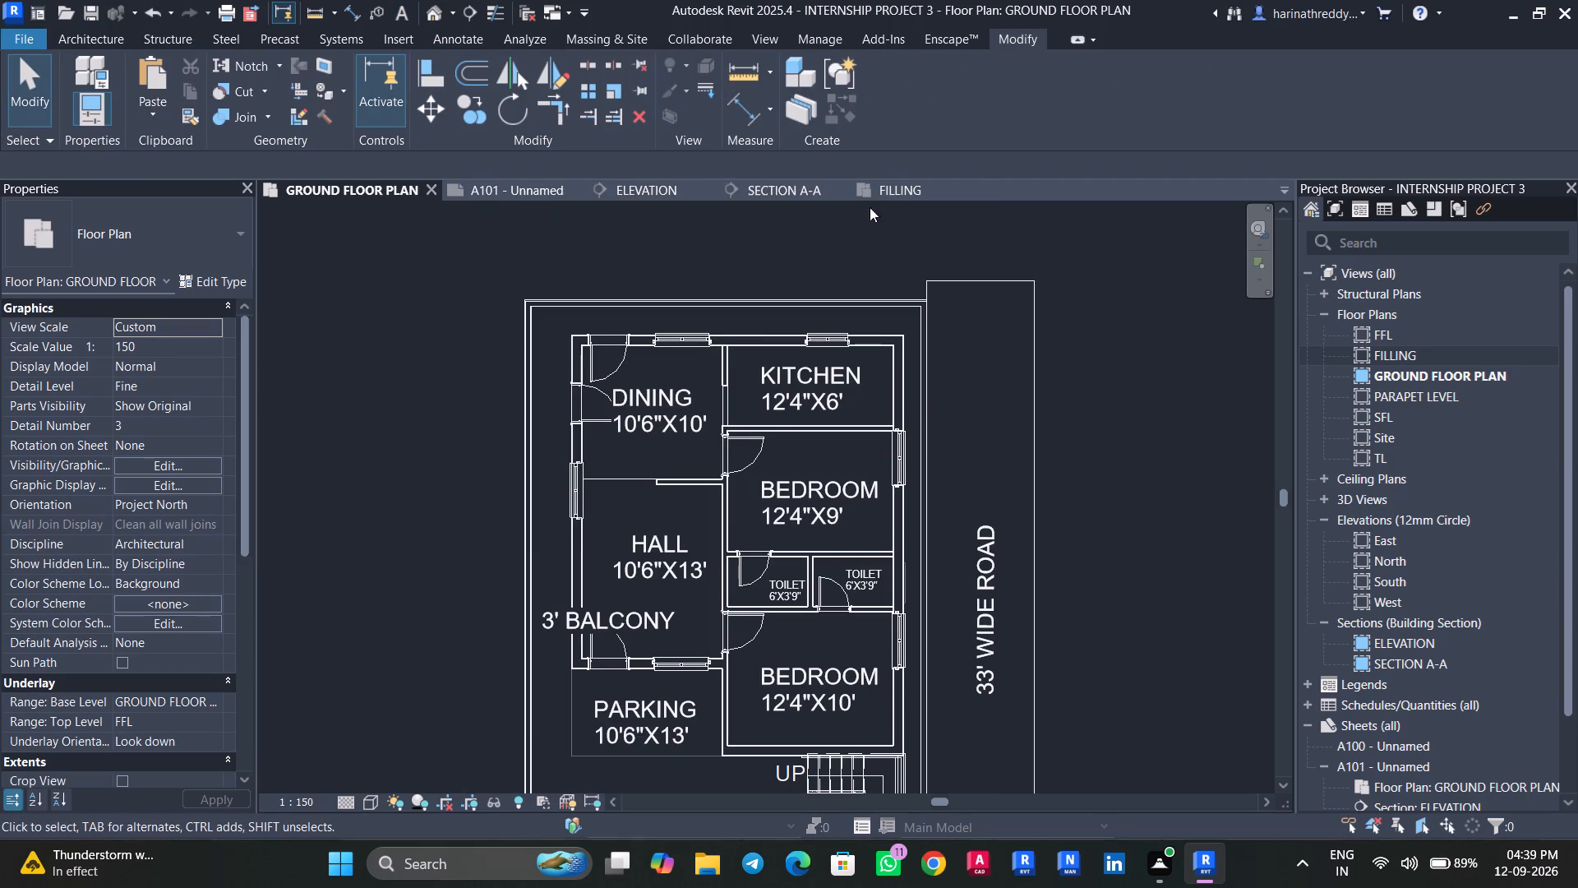
{"action": "left_click", "coordinate": [918, 184]}
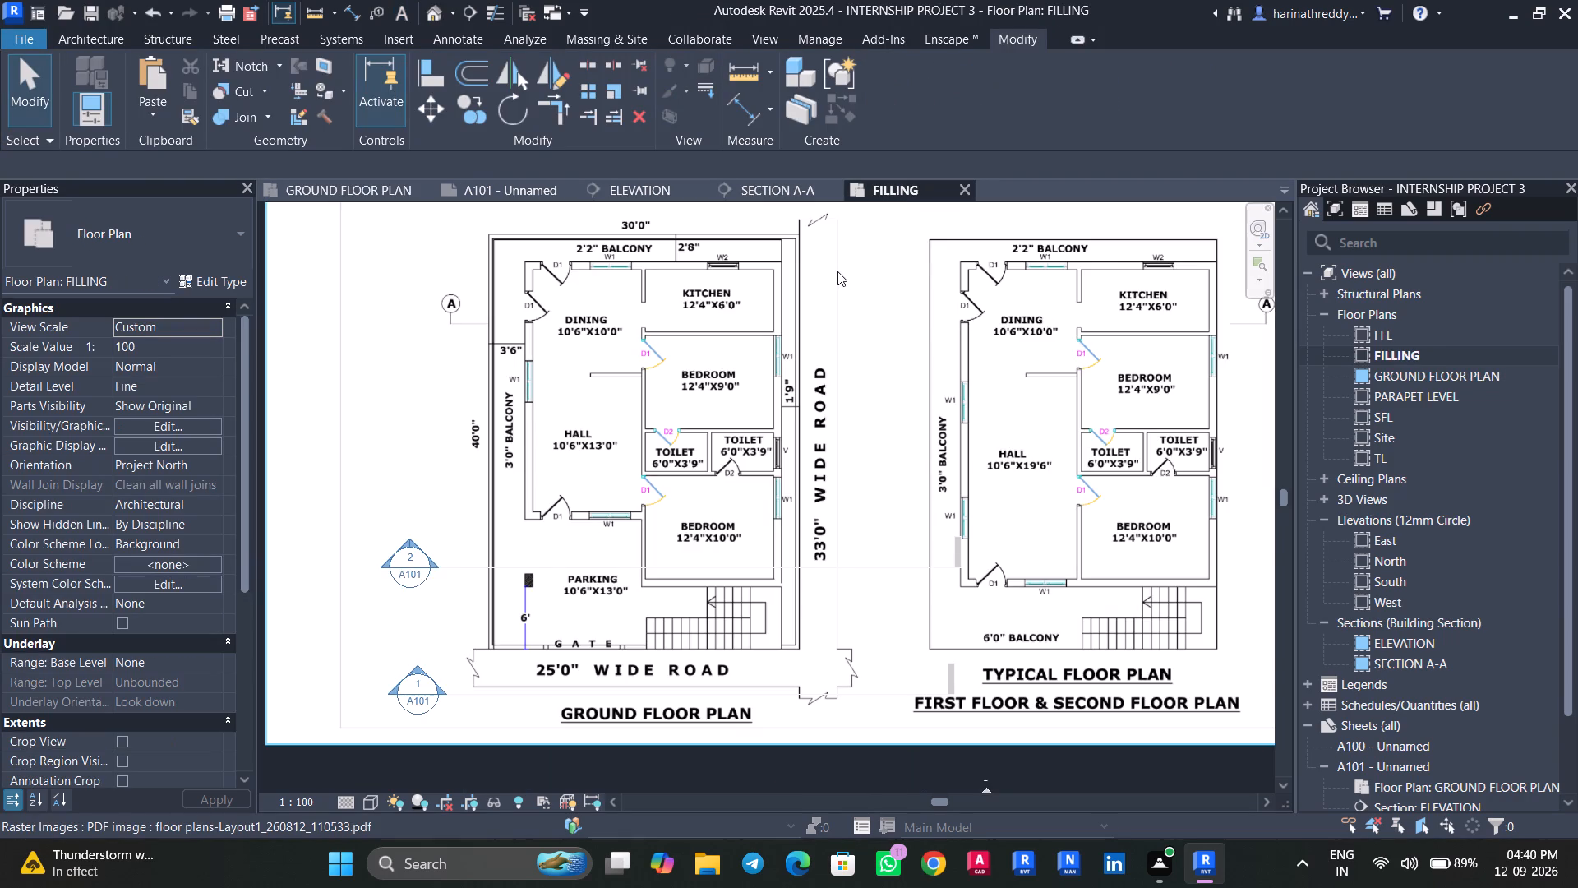
{"action": "scroll", "coordinate": [621, 208], "scroll_direction": "up", "scroll_amount": 8}
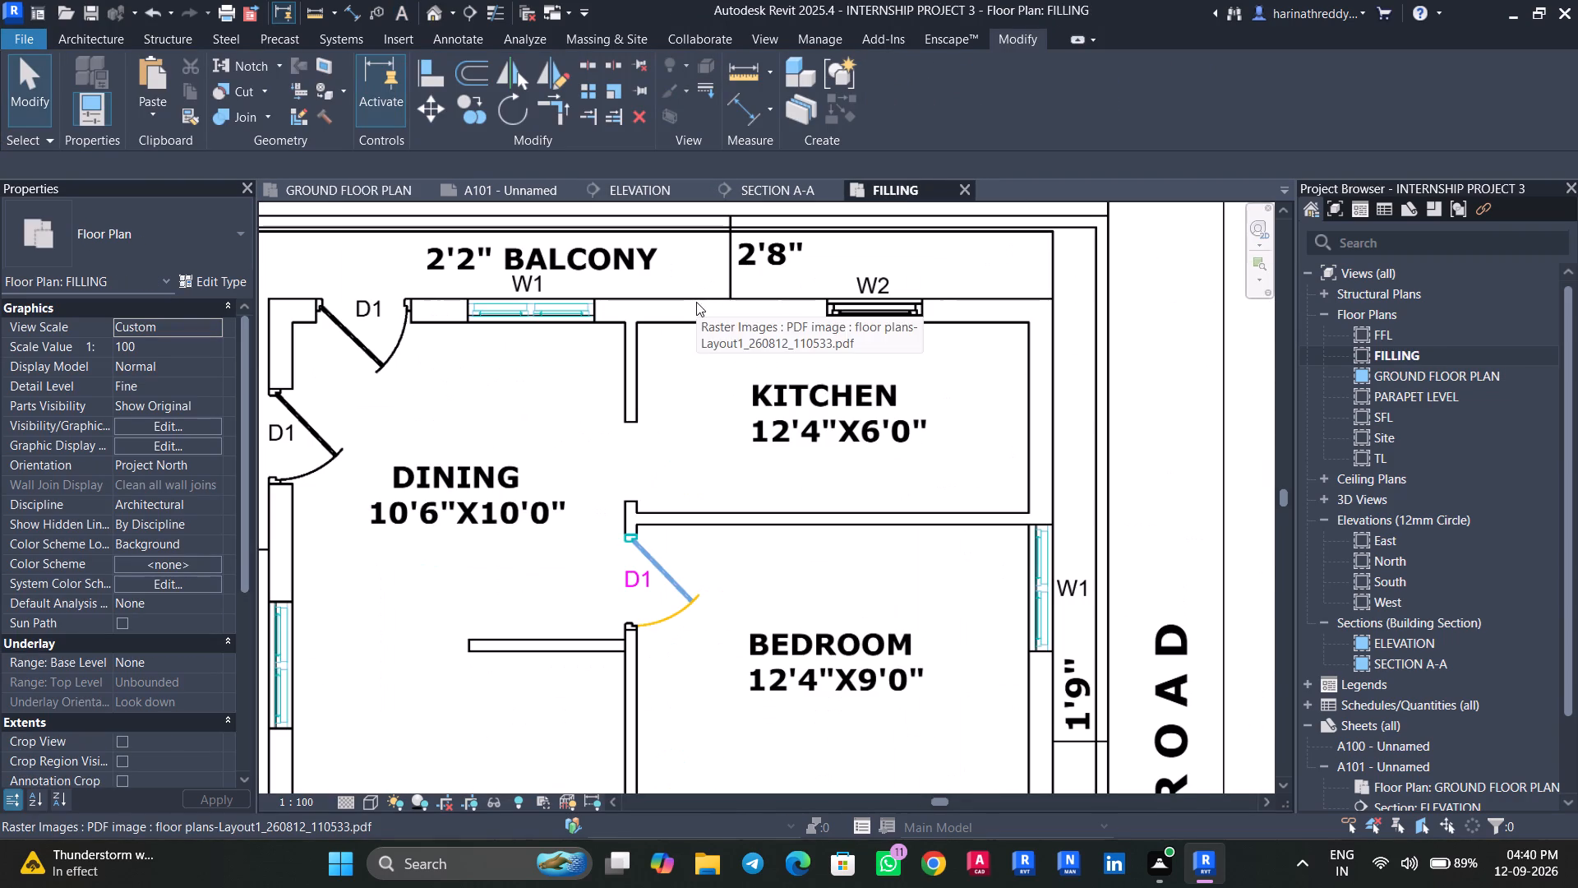
{"action": "scroll", "coordinate": [658, 358], "scroll_direction": "up", "scroll_amount": 1}
{"action": "scroll", "coordinate": [658, 358], "scroll_direction": "down", "scroll_amount": 5}
{"action": "middle_click_drag", "start_coordinate": [658, 358], "coordinate": [635, 330]}
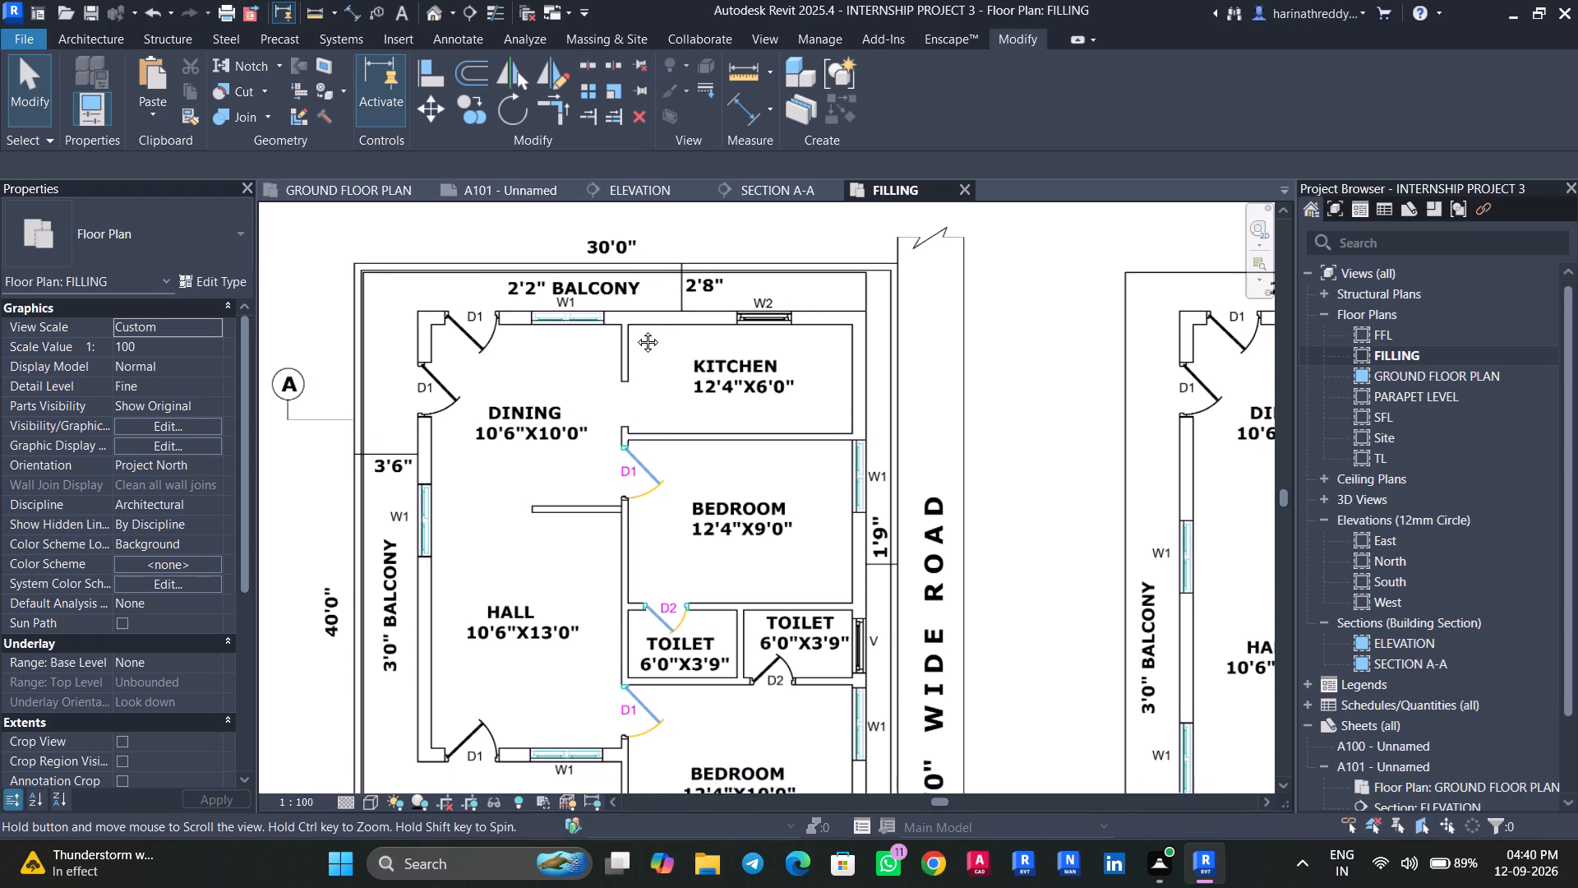
{"action": "middle_click_drag", "start_coordinate": [635, 330], "coordinate": [634, 323]}
{"action": "scroll", "coordinate": [634, 323], "scroll_direction": "down", "scroll_amount": 3}
{"action": "left_click", "coordinate": [389, 193]}
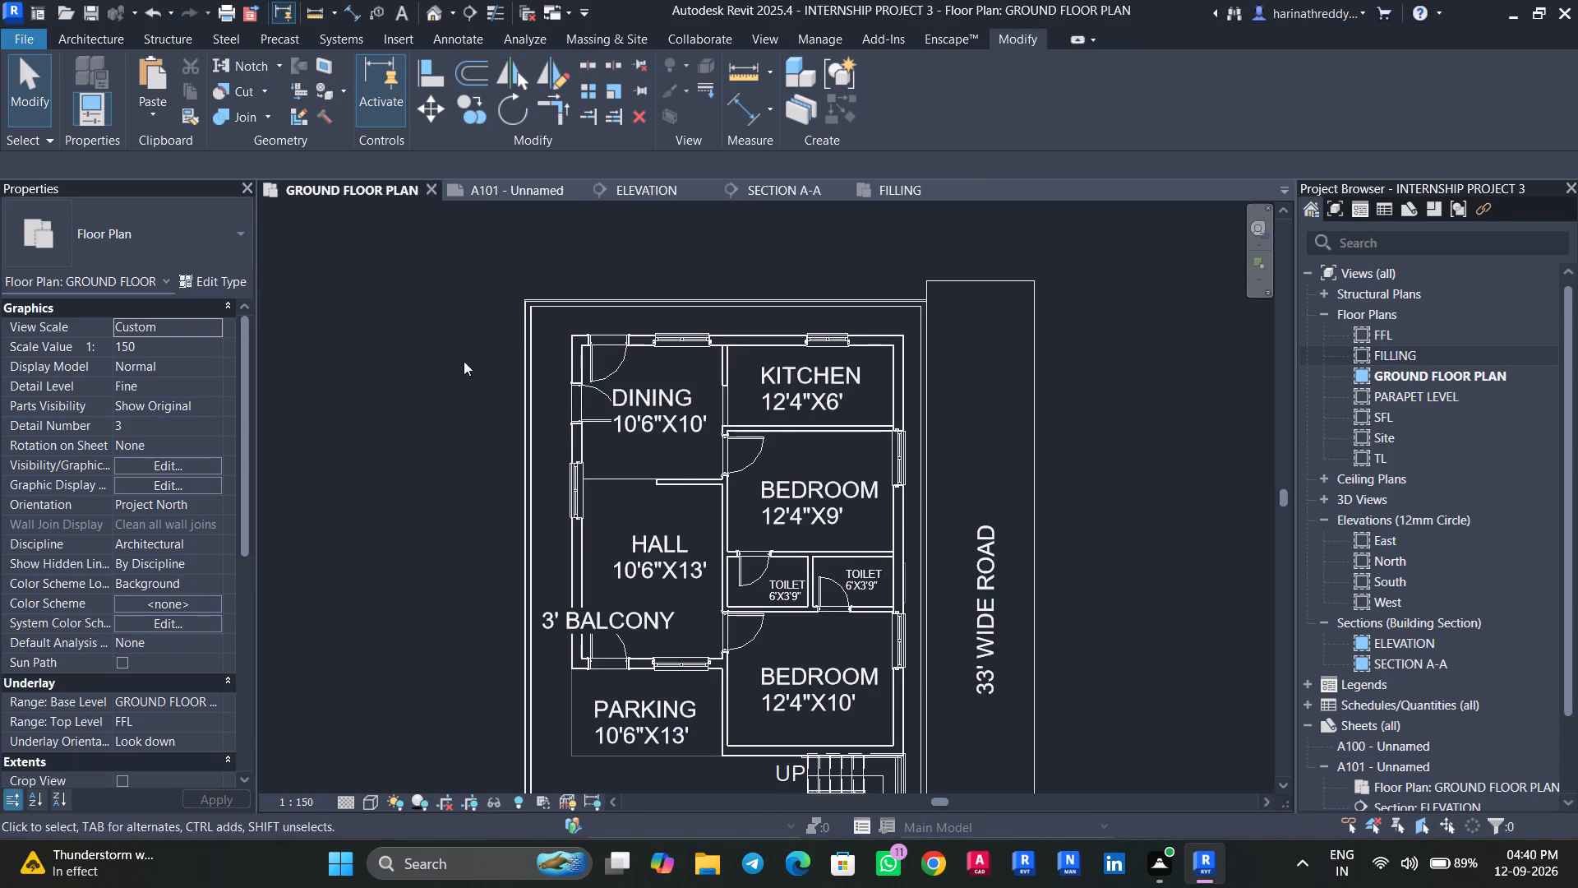
{"action": "scroll", "coordinate": [462, 454], "scroll_direction": "down", "scroll_amount": 2}
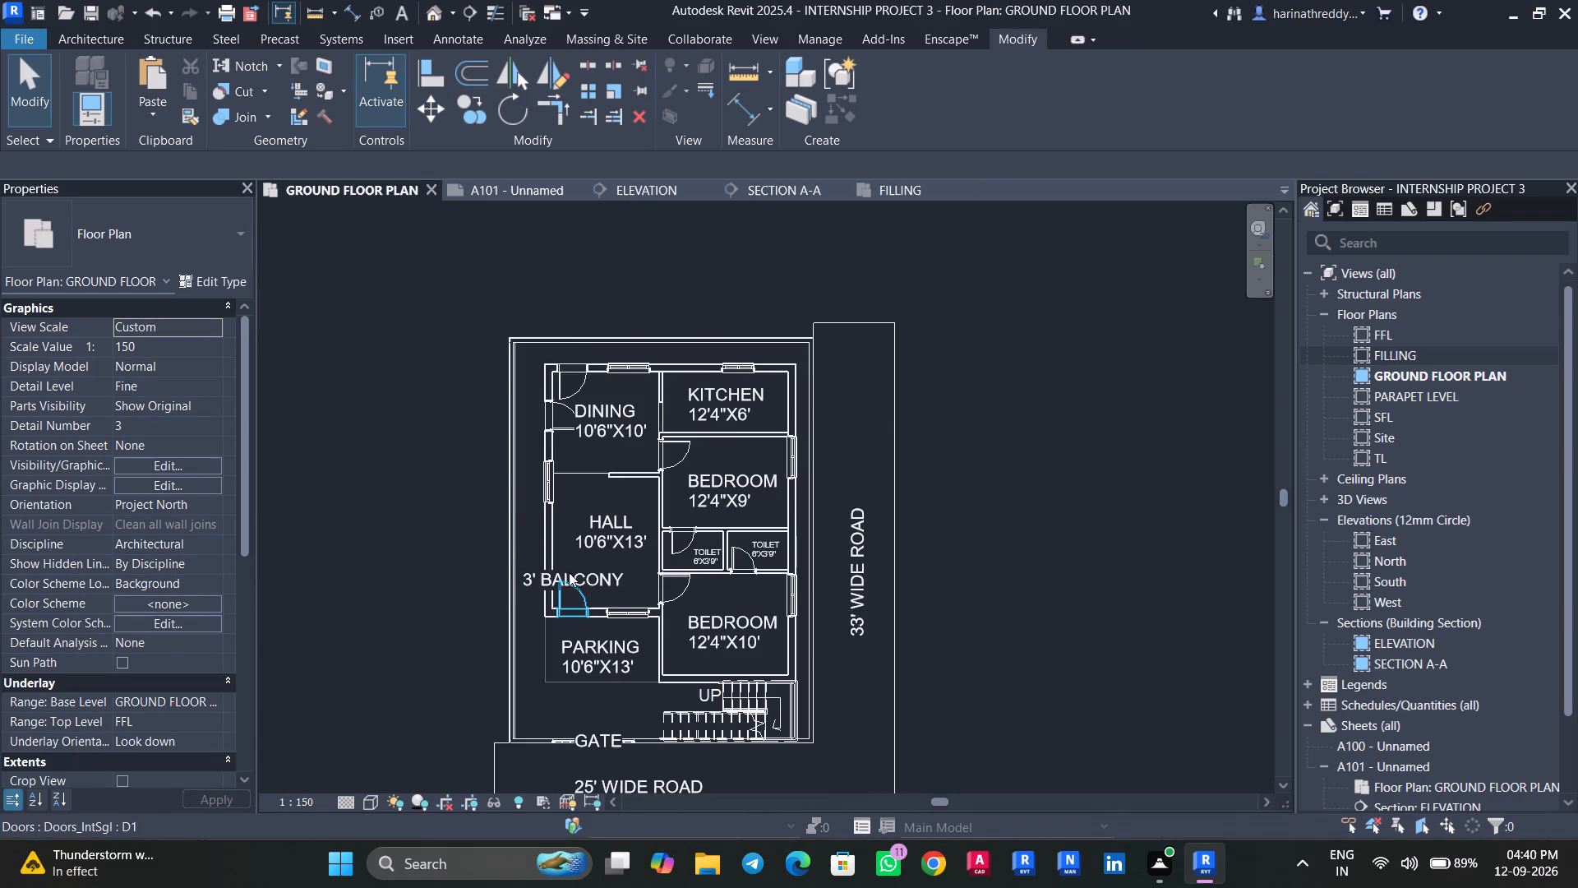
{"action": "left_click", "coordinate": [524, 585]}
{"action": "left_click_drag", "start_coordinate": [561, 574], "coordinate": [622, 343], "text": "ctrl"}
{"action": "scroll", "coordinate": [597, 352], "scroll_direction": "up", "scroll_amount": 9}
{"action": "key", "text": "Escape"}
Edit the balcony note behind the DINING room to read 2'2" BALCONY.
{"action": "left_click", "coordinate": [549, 334]}
{"action": "left_click", "coordinate": [565, 350]}
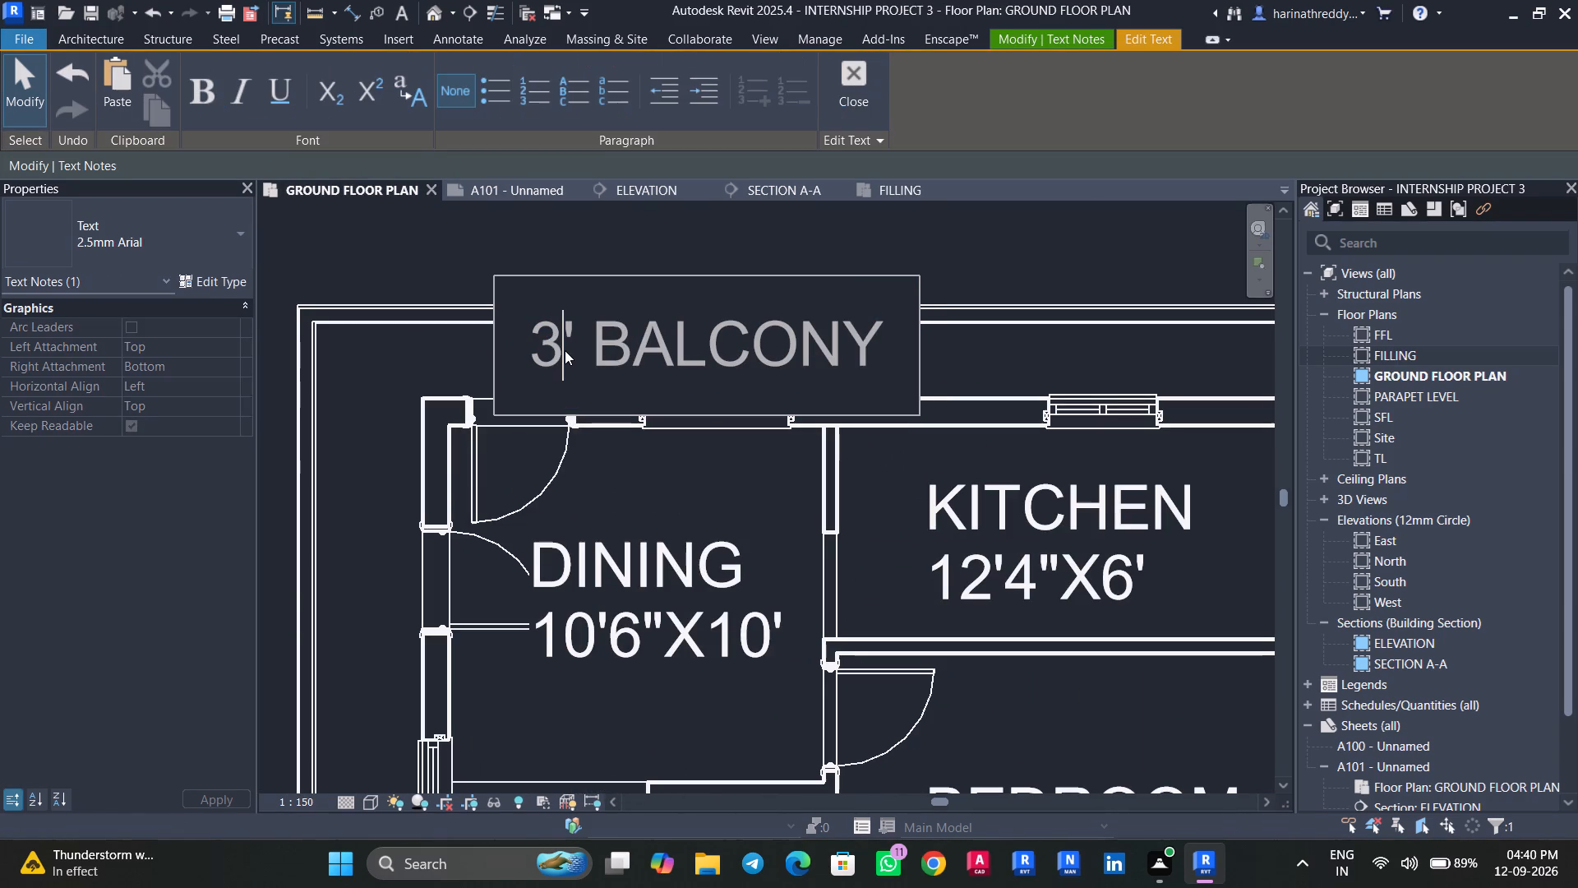
{"action": "key", "text": "BackSpace"}
{"action": "key", "text": "2"}
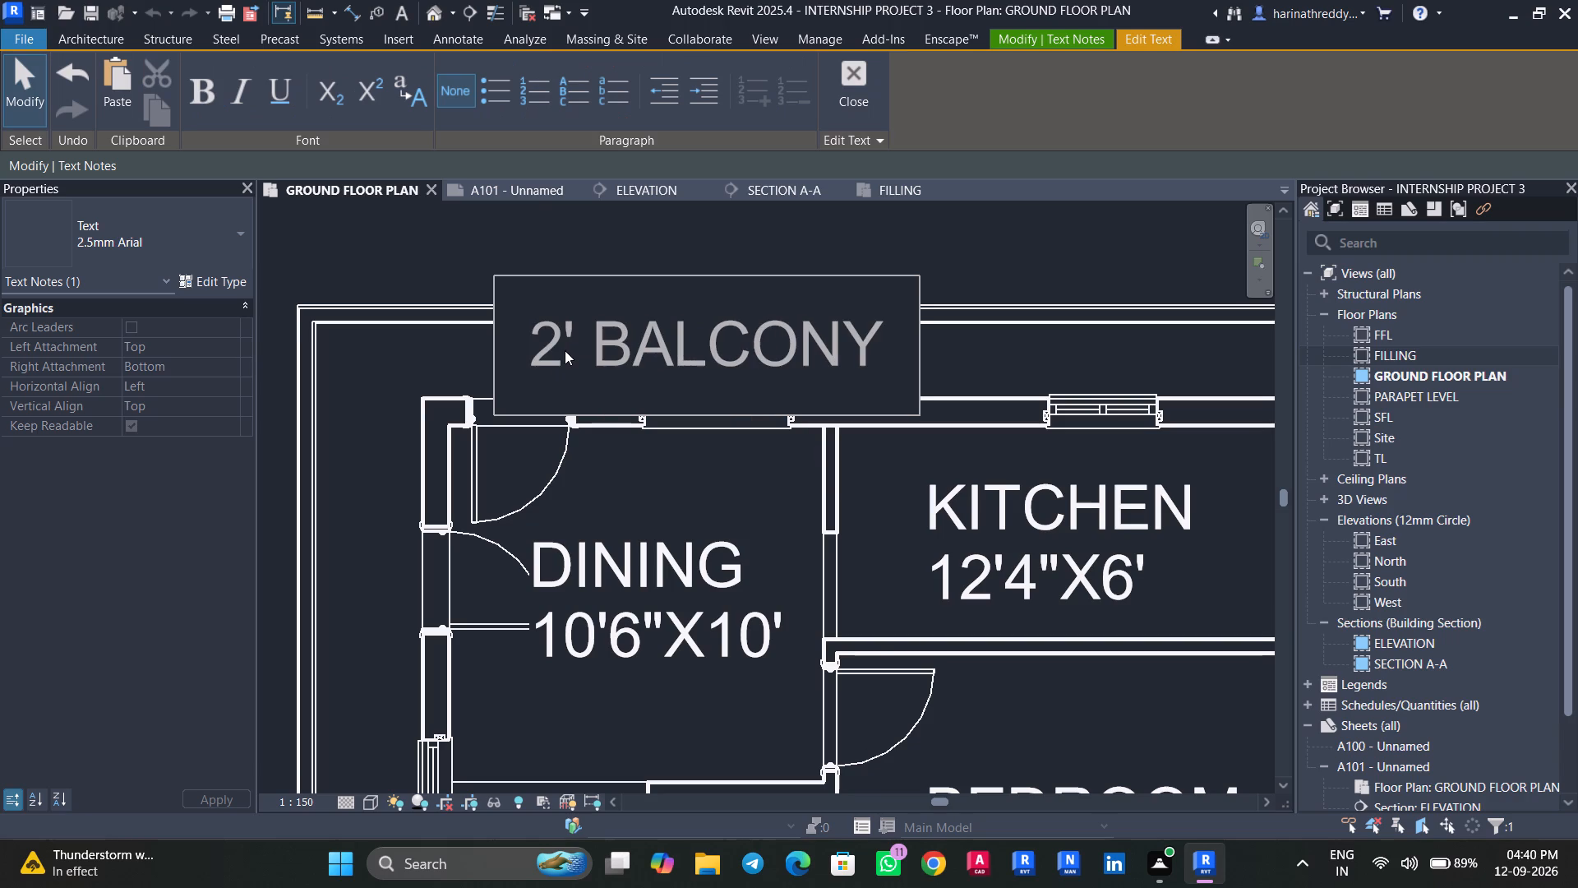
{"action": "key", "text": "Right"}
{"action": "type", "text": "2\""}
{"action": "left_click", "coordinate": [765, 243]}
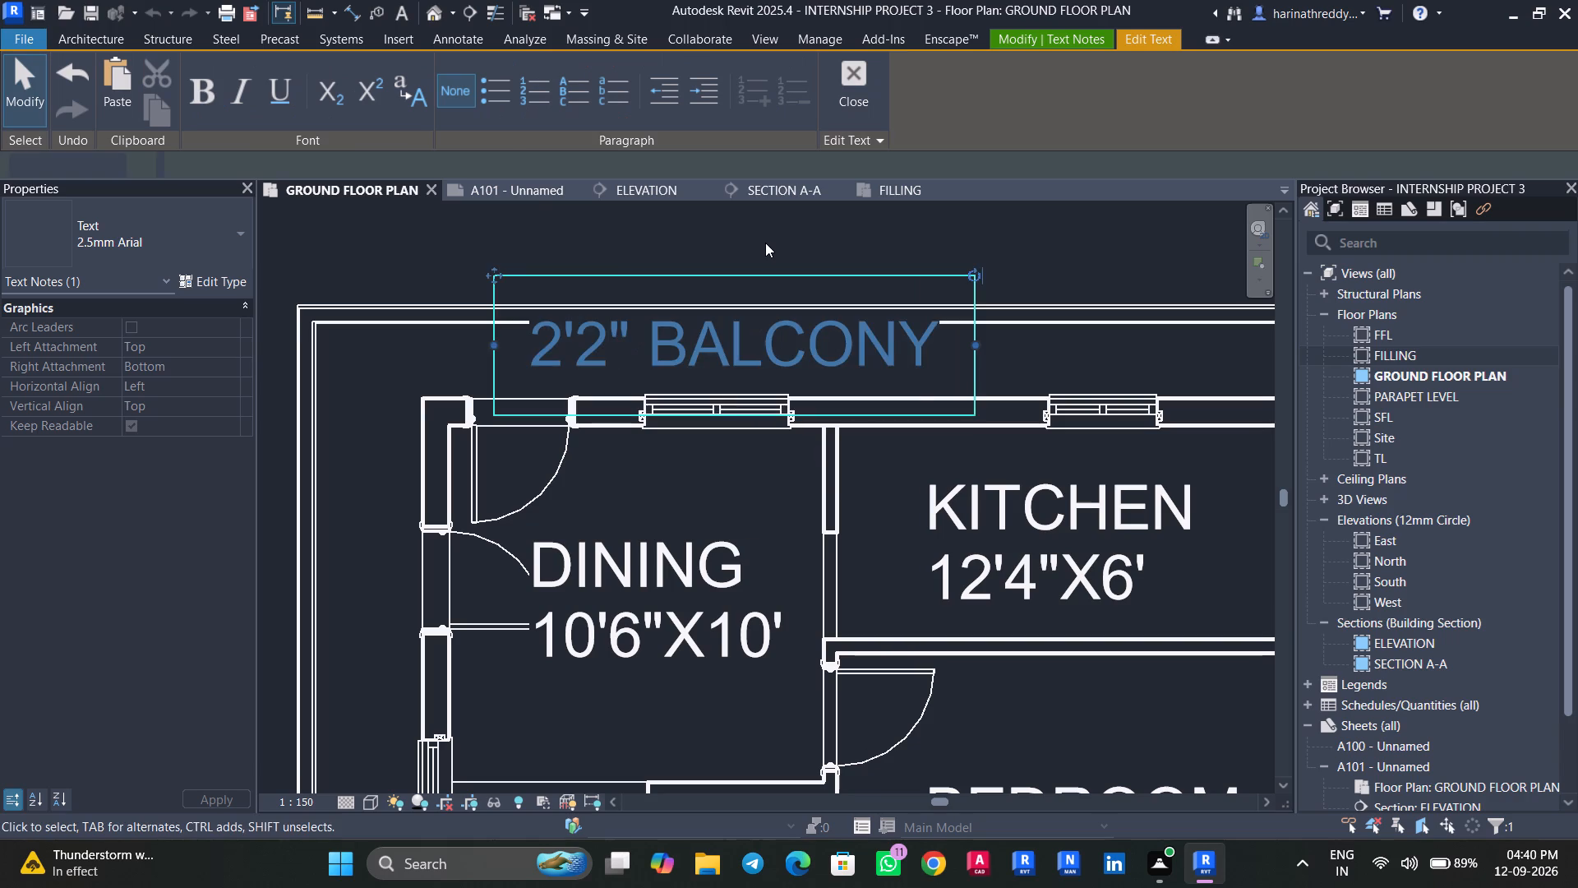
Copy the 2'2" BALCONY note across to the side balcony strip beside the bedrooms and toilets.
{"action": "scroll", "coordinate": [765, 243], "scroll_direction": "down", "scroll_amount": 6}
{"action": "middle_click_drag", "start_coordinate": [765, 243], "coordinate": [588, 240]}
{"action": "key", "text": "Escape"}
{"action": "left_click", "coordinate": [610, 289]}
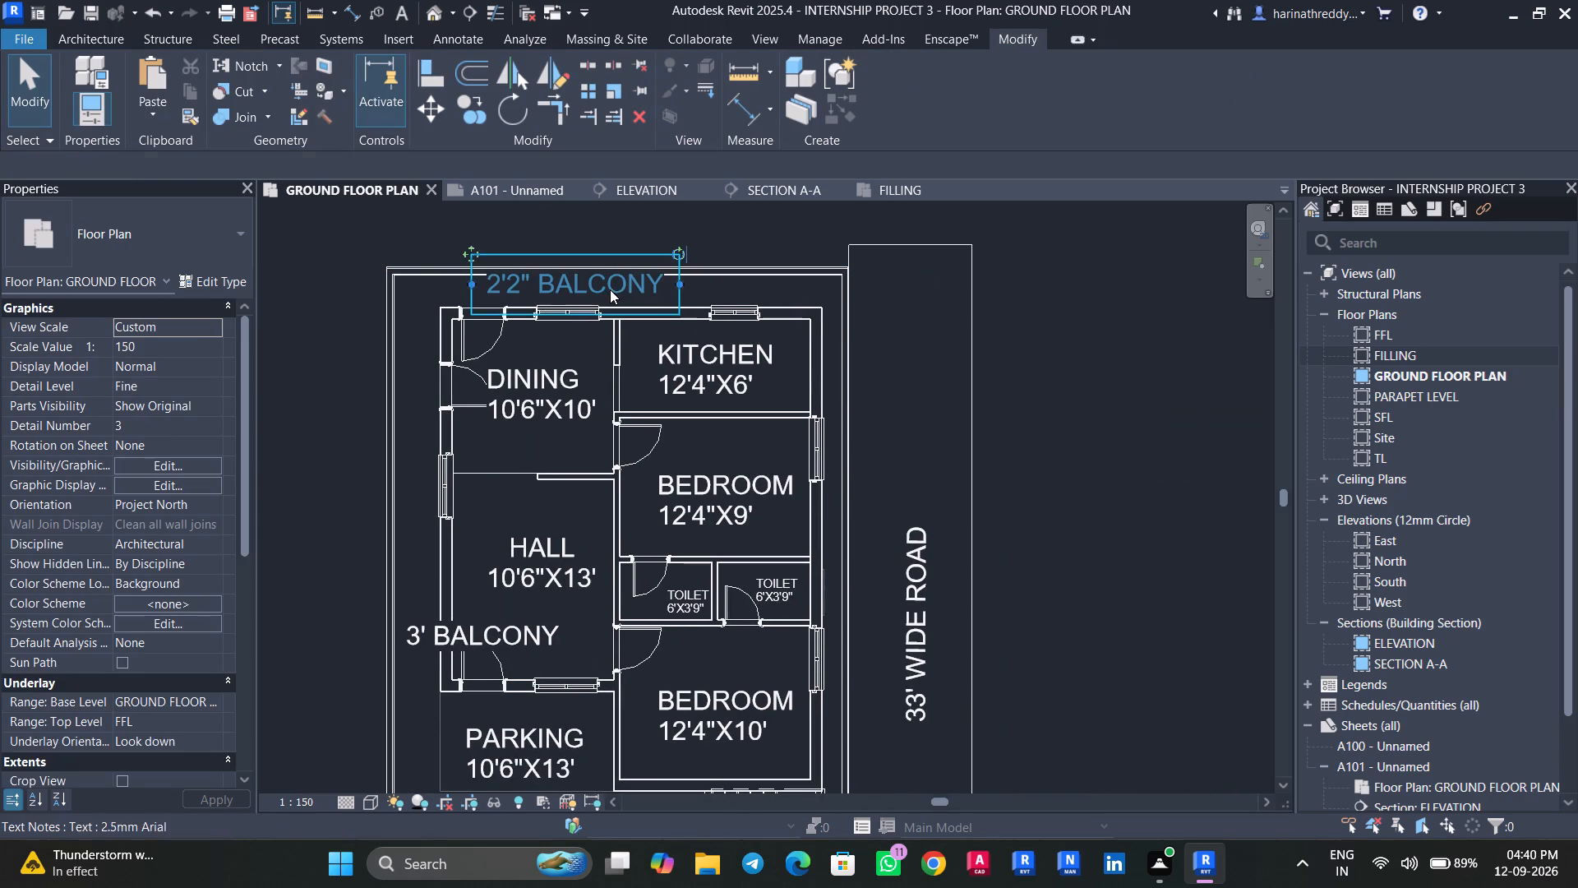
{"action": "left_click_drag", "start_coordinate": [608, 280], "coordinate": [873, 544], "text": "ctrl"}
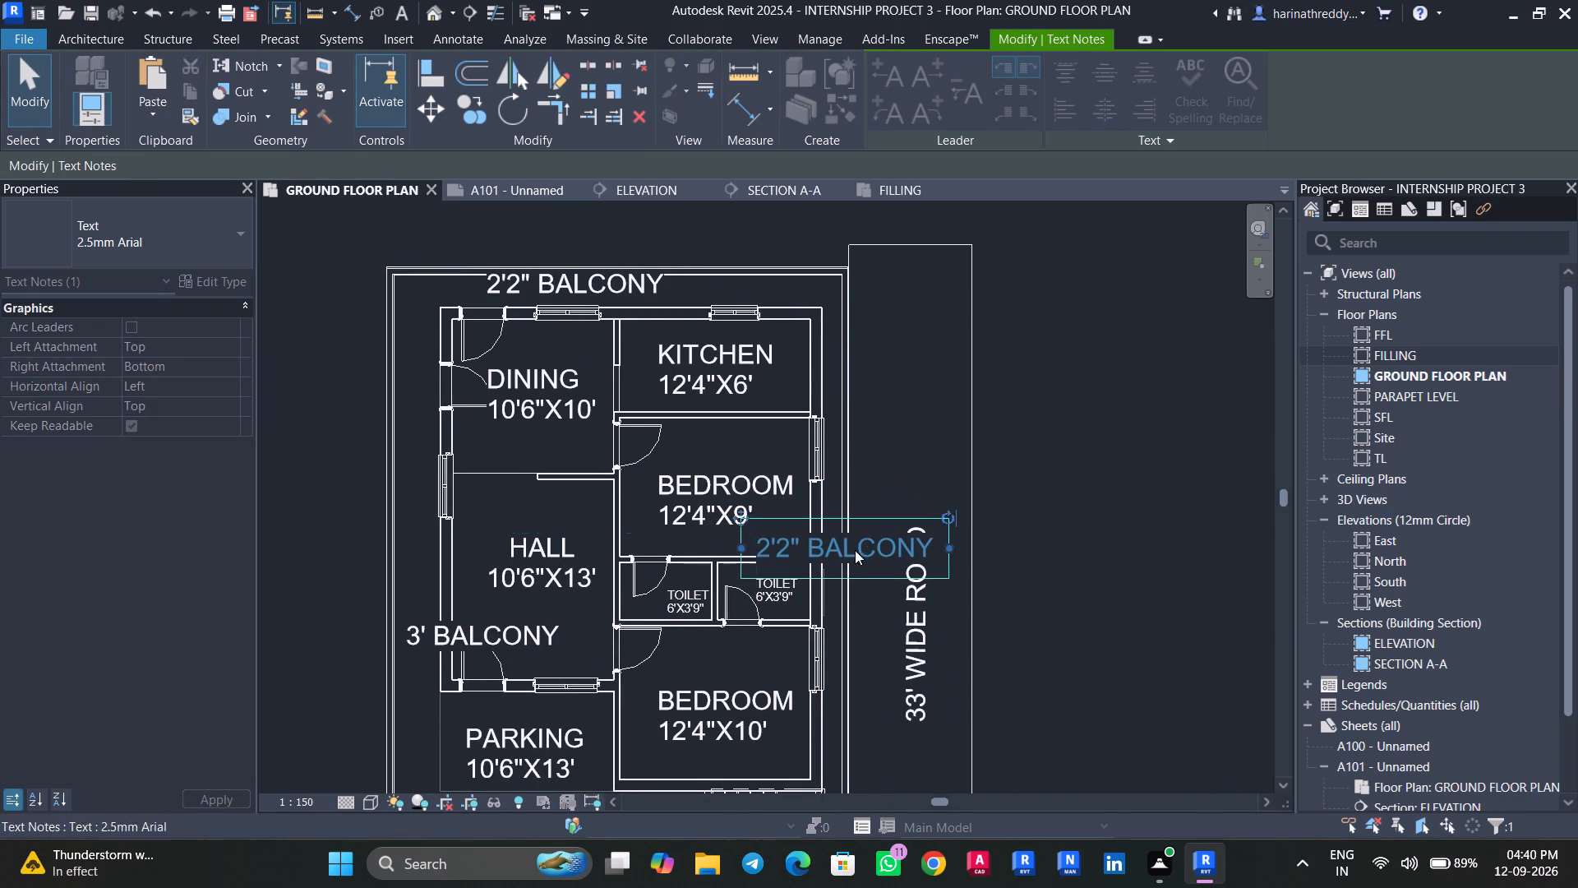
Edit the copied balcony note beside the bedrooms to read 1'9" BALCONY.
{"action": "left_click", "coordinate": [792, 549]}
{"action": "key", "text": "BackSpace"}
{"action": "key", "text": "BackSpace"}
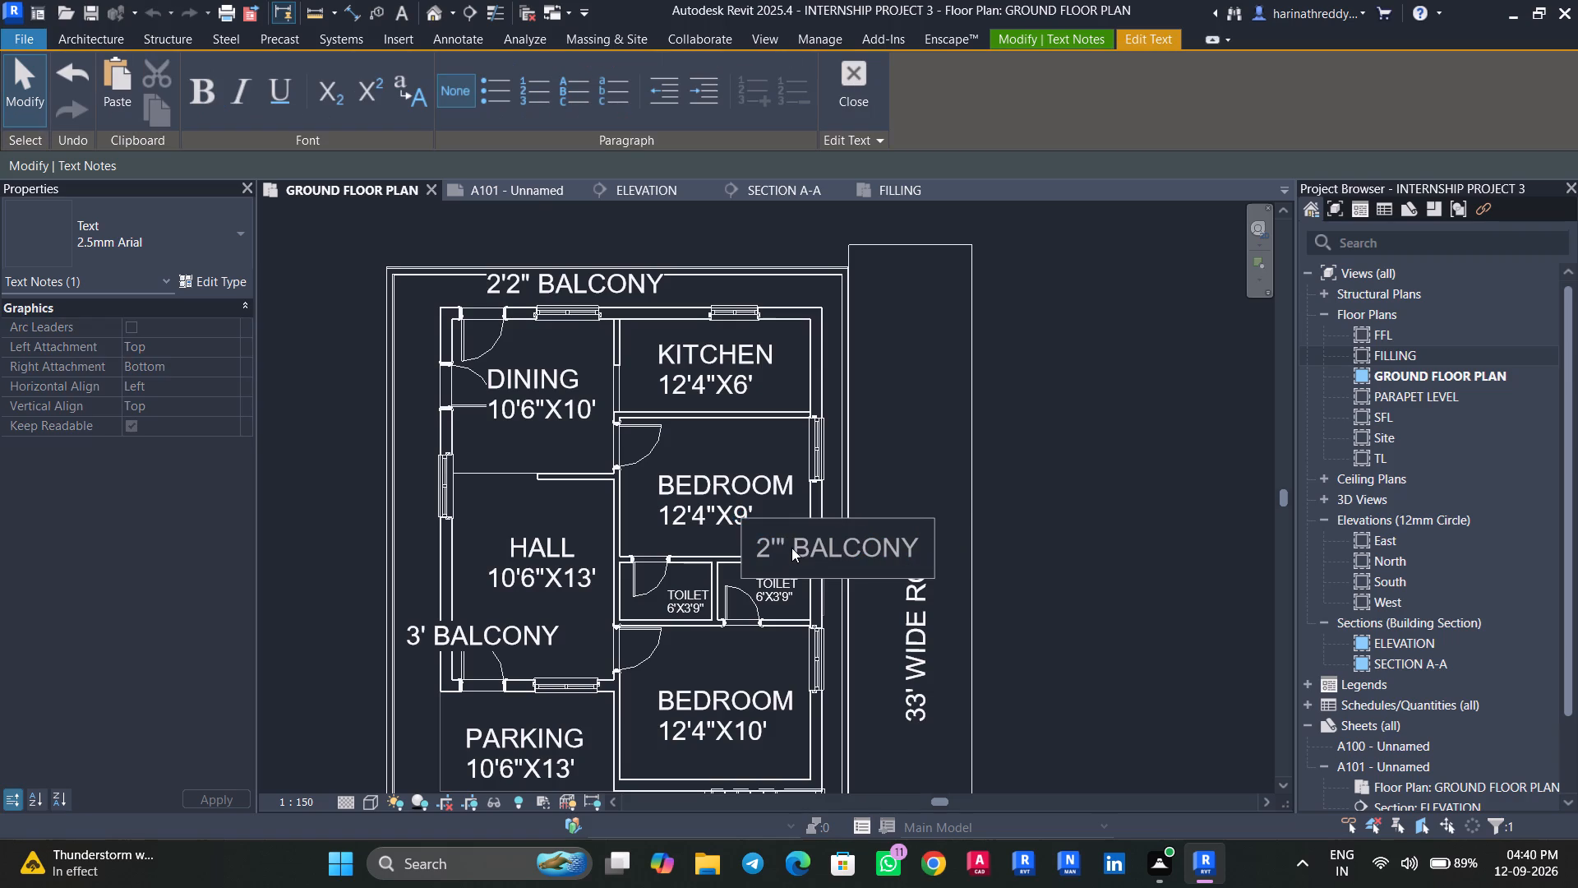
{"action": "key", "text": "BackSpace"}
{"action": "type", "text": "1'9"}
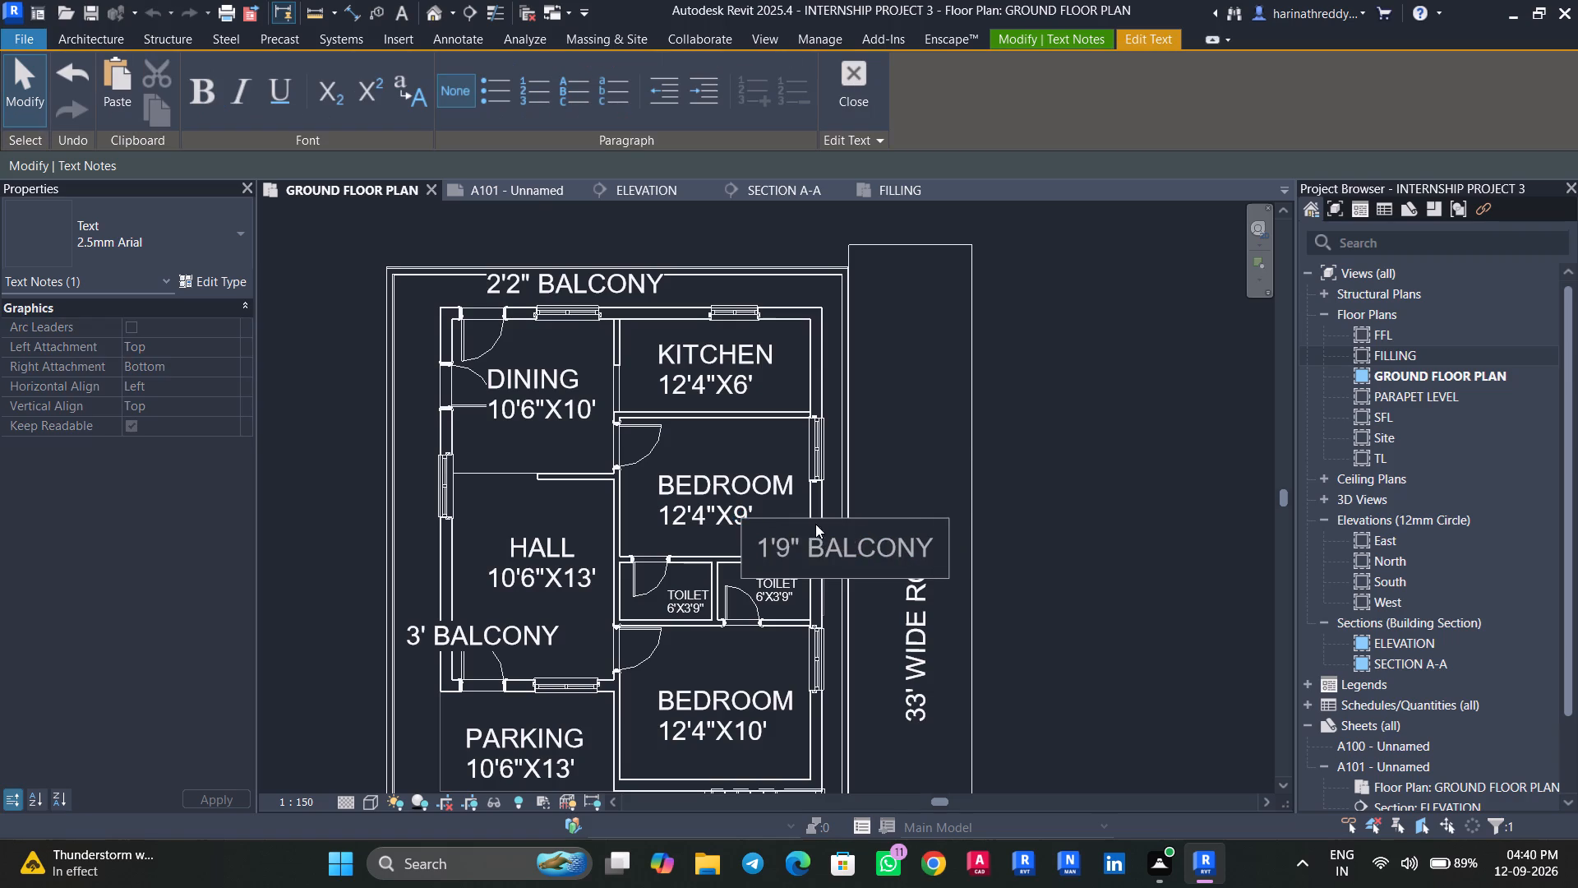
{"action": "left_click", "coordinate": [990, 406]}
{"action": "key", "text": "Escape"}
{"action": "key", "text": "Escape"}
Change the 2'2", 1'9" and 3' BALCONY notes together to the 1.2MM text type.
{"action": "left_click", "coordinate": [881, 540]}
{"action": "key", "text": "Escape"}
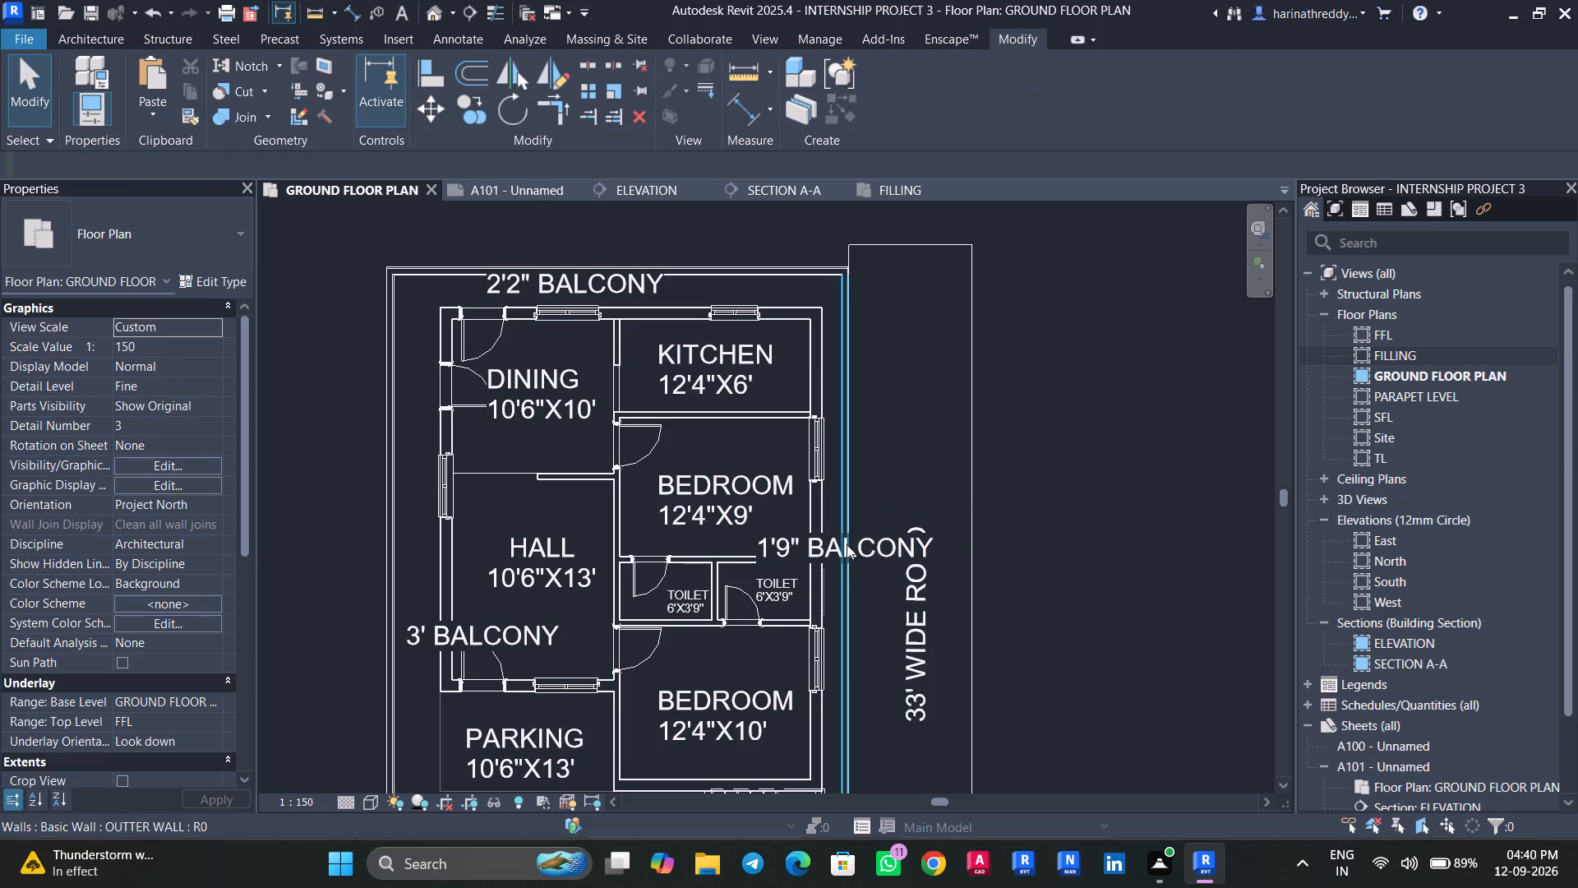
{"action": "left_click", "coordinate": [867, 566]}
{"action": "left_click", "coordinate": [600, 280], "text": "ctrl"}
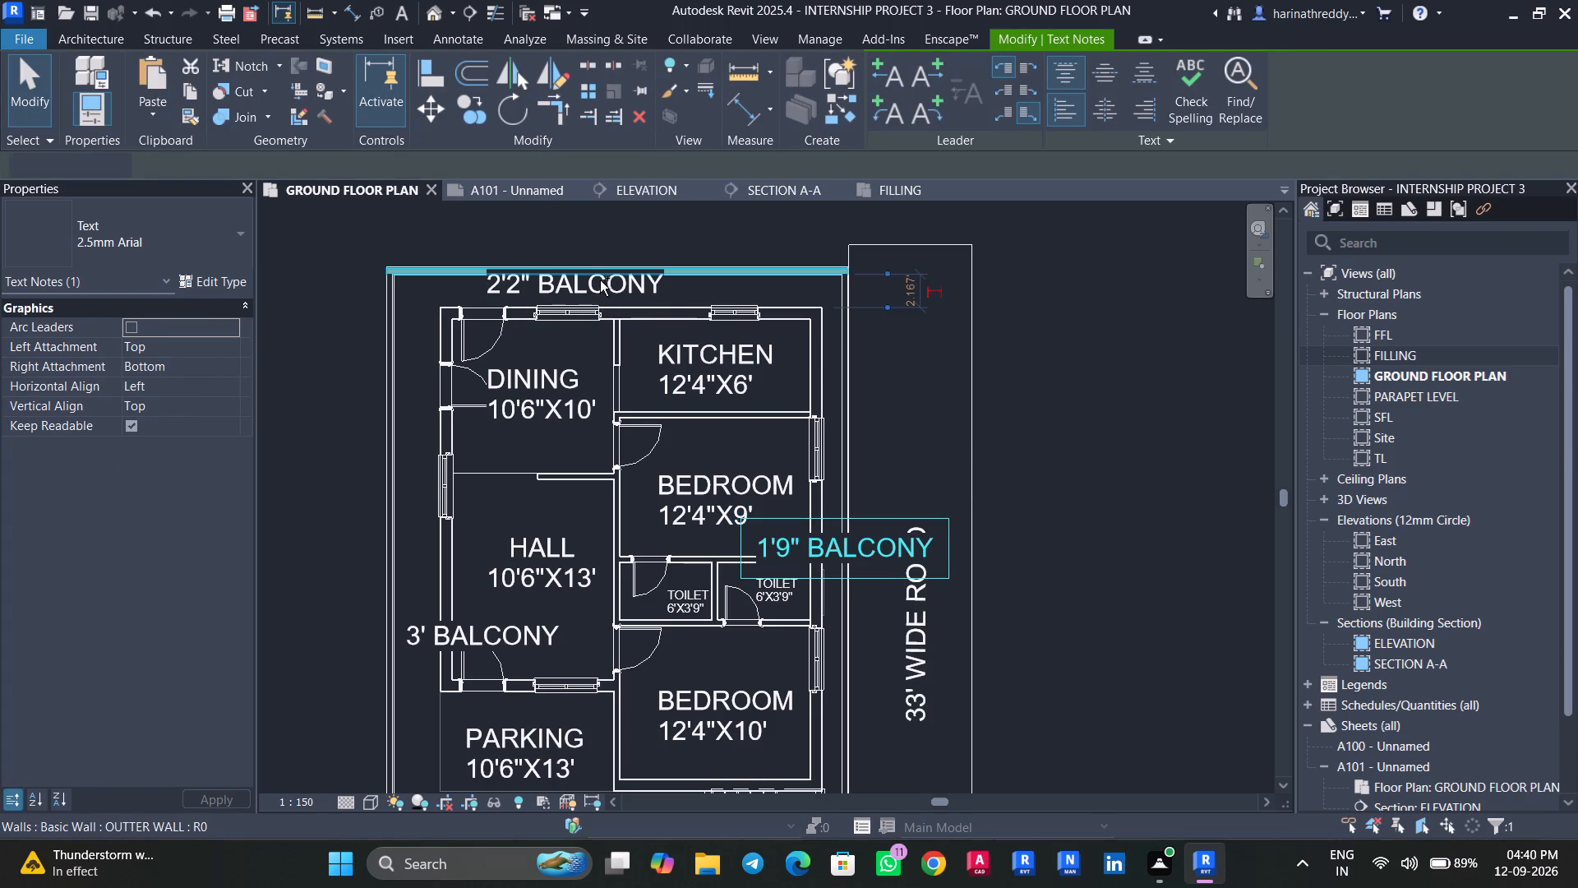
{"action": "key", "text": "Escape"}
{"action": "key", "text": "Escape"}
{"action": "left_click", "coordinate": [602, 288], "text": "ctrl"}
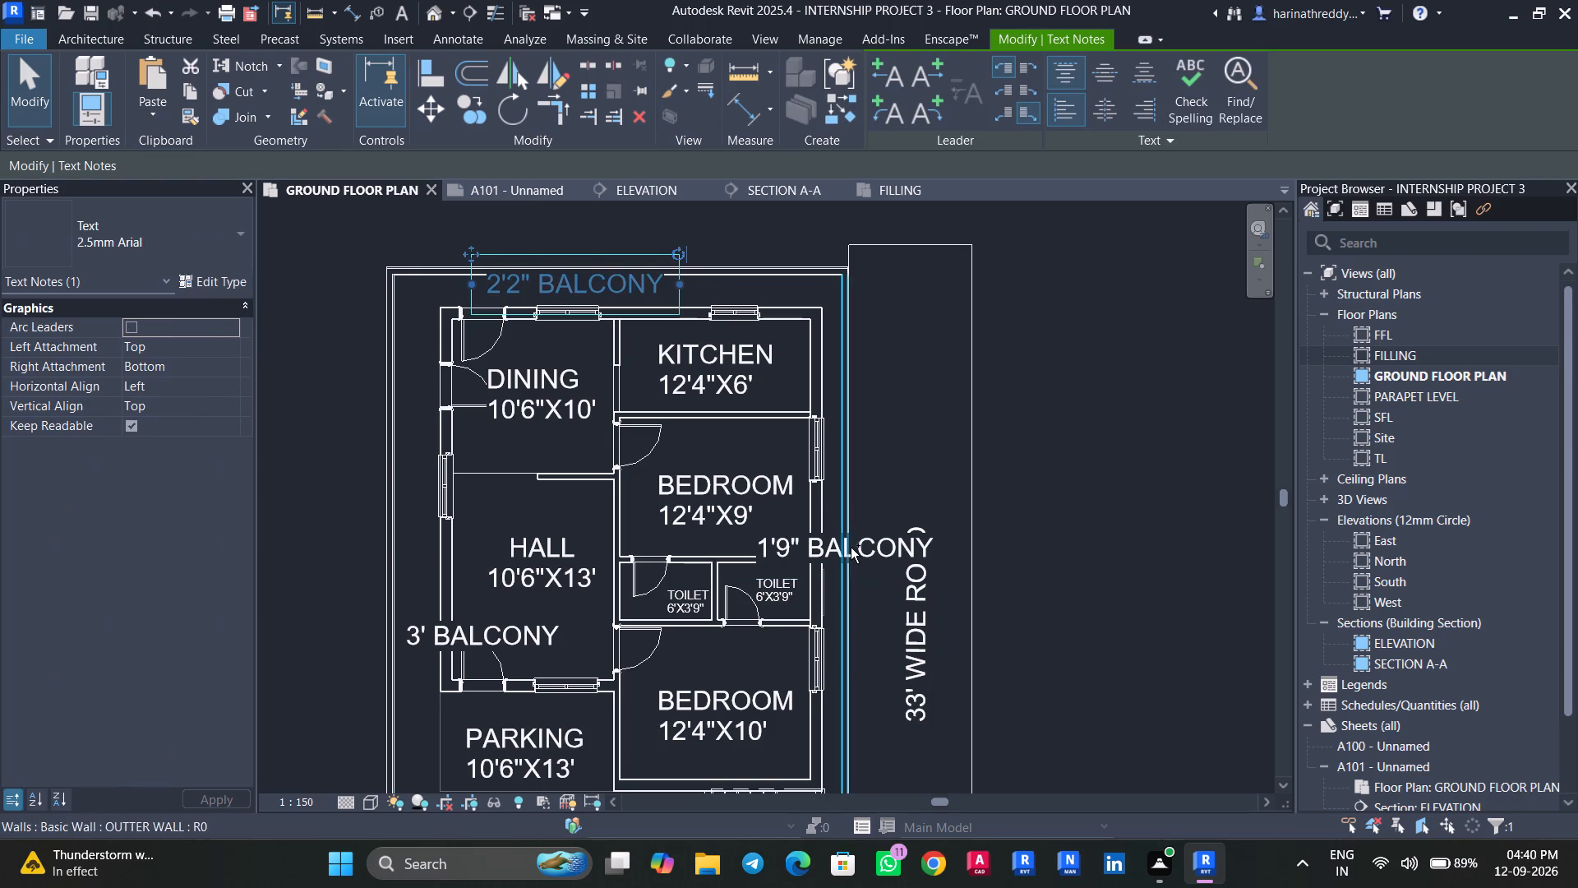
{"action": "left_click", "coordinate": [870, 549], "text": "ctrl"}
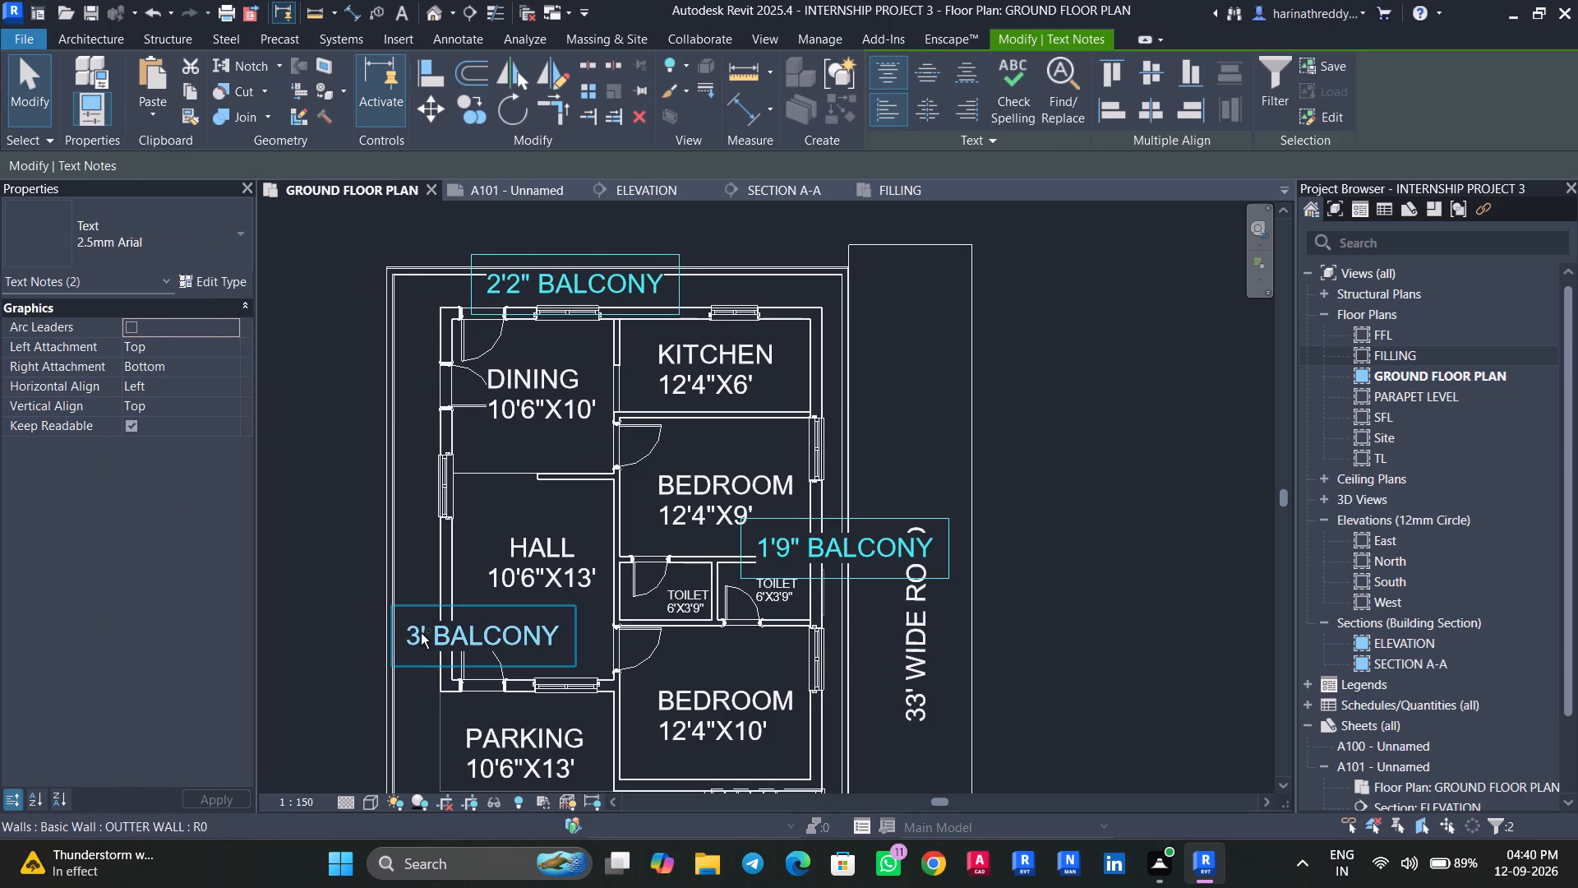
{"action": "left_click", "coordinate": [421, 633], "text": "ctrl"}
{"action": "left_click", "coordinate": [193, 224]}
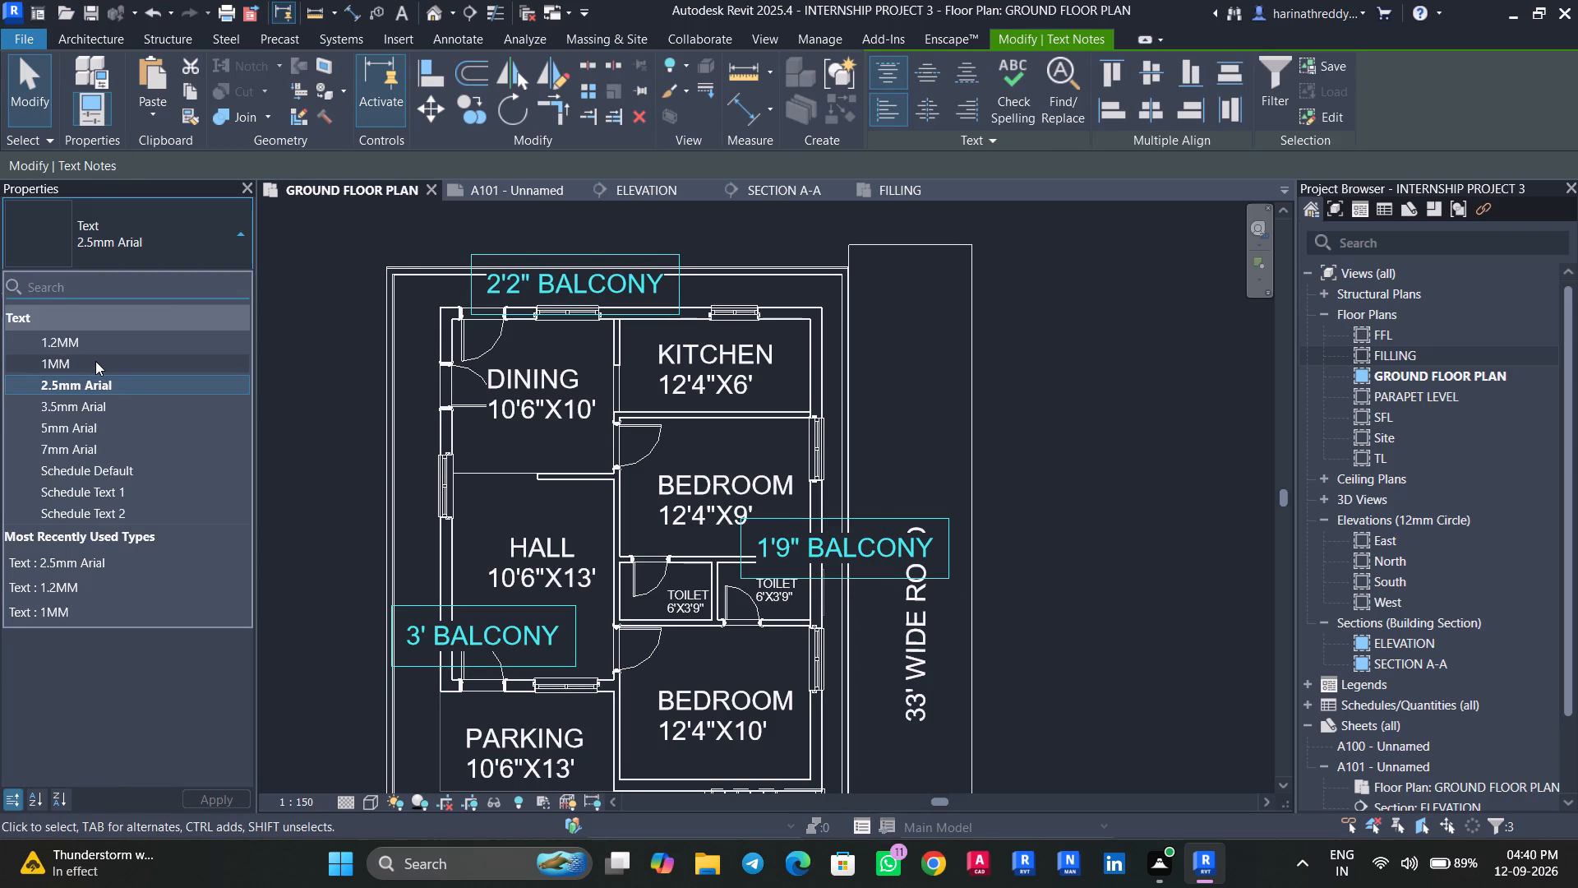
{"action": "left_click", "coordinate": [98, 343]}
{"action": "key", "text": "Escape"}
{"action": "key", "text": "Escape"}
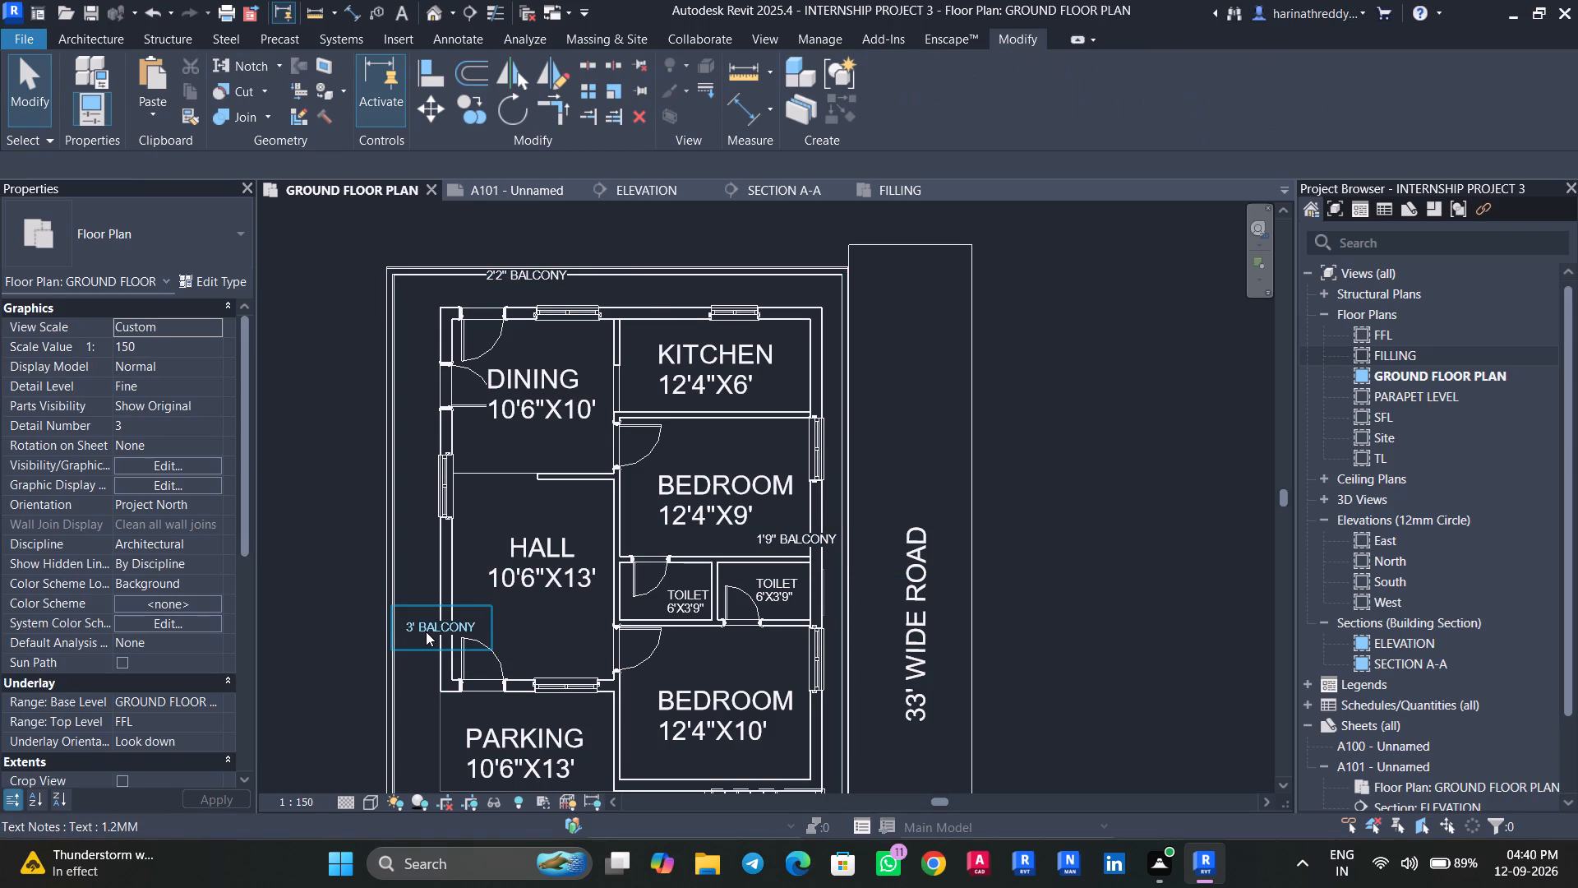
Rotate the 3' BALCONY note beside the HALL to vertical, reading upward.
{"action": "left_click", "coordinate": [426, 631]}
{"action": "scroll", "coordinate": [426, 634], "scroll_direction": "up", "scroll_amount": 2}
{"action": "scroll", "coordinate": [426, 634], "scroll_direction": "down", "scroll_amount": 1}
{"action": "scroll", "coordinate": [426, 634], "scroll_direction": "up", "scroll_amount": 6}
{"action": "left_click_drag", "start_coordinate": [601, 557], "coordinate": [584, 519]}
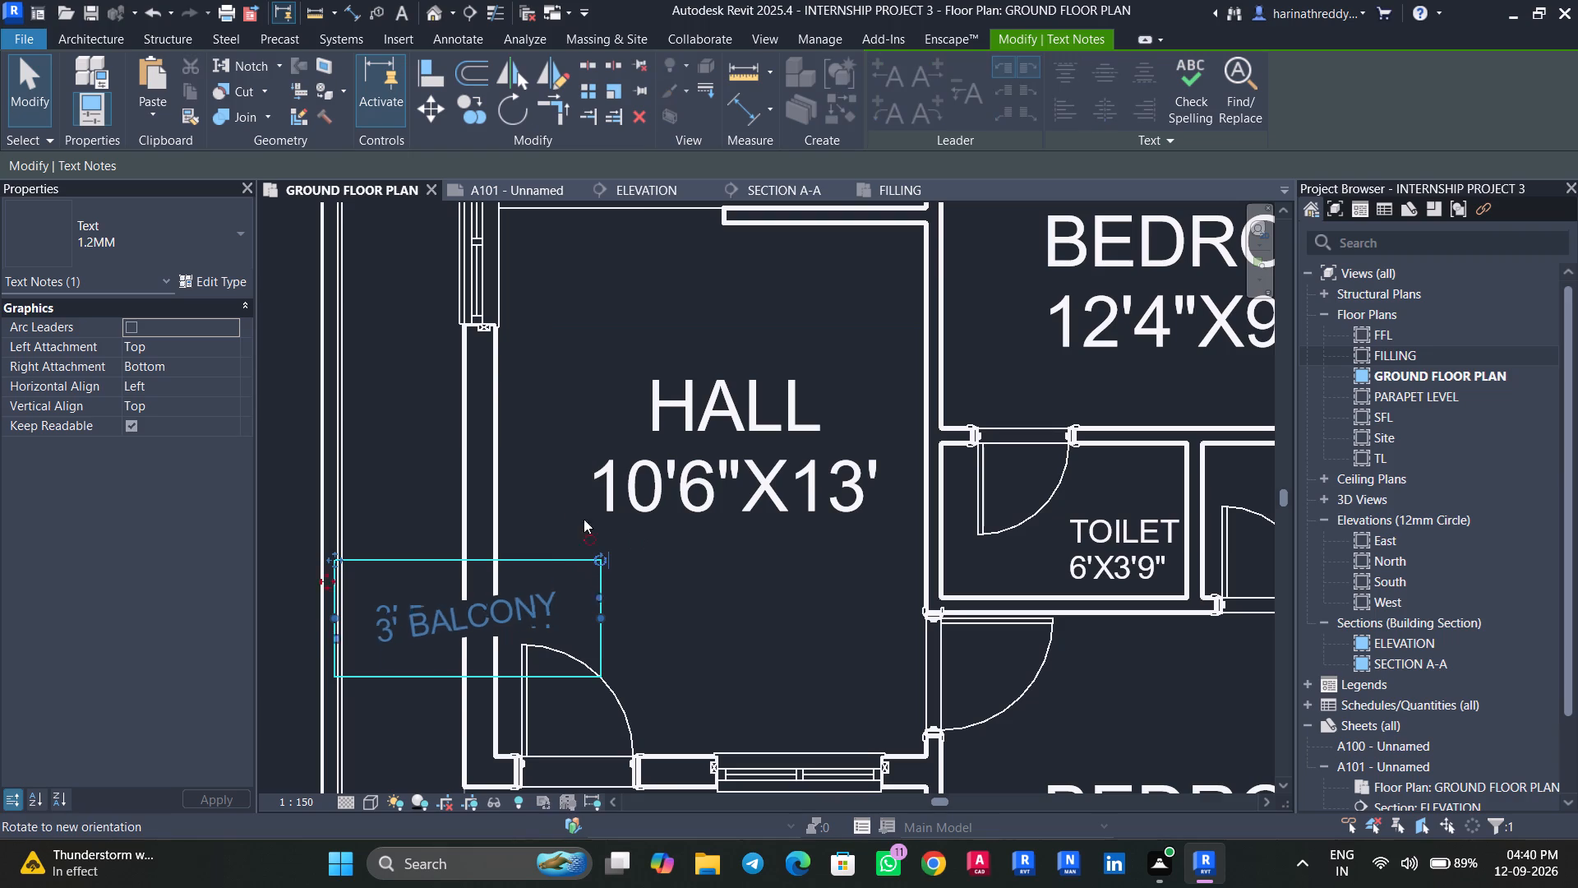
{"action": "left_click_drag", "start_coordinate": [584, 519], "coordinate": [413, 471]}
{"action": "key", "text": "Escape"}
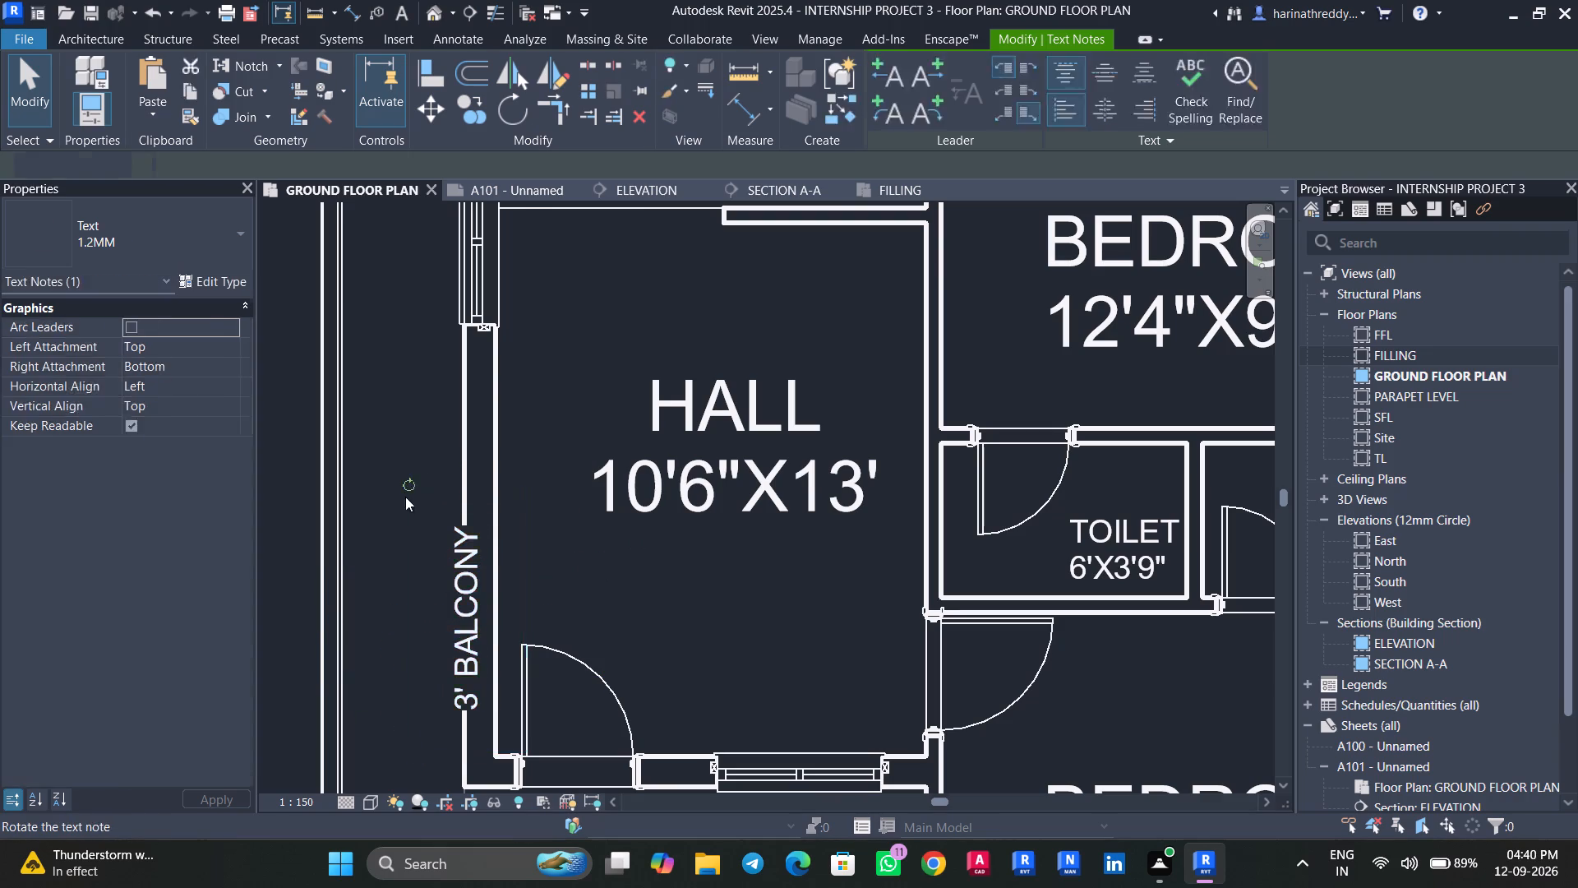
{"action": "key", "text": "Escape"}
Nudge the vertical 3' BALCONY note off the HALL's exterior wall into the side balcony strip.
{"action": "left_click", "coordinate": [455, 595]}
{"action": "key", "text": "Left"}
{"action": "key", "text": "Left"}
{"action": "key", "text": "Left"}
{"action": "key", "text": "Left"}
{"action": "key", "text": "Left"}
{"action": "key", "text": "Left"}
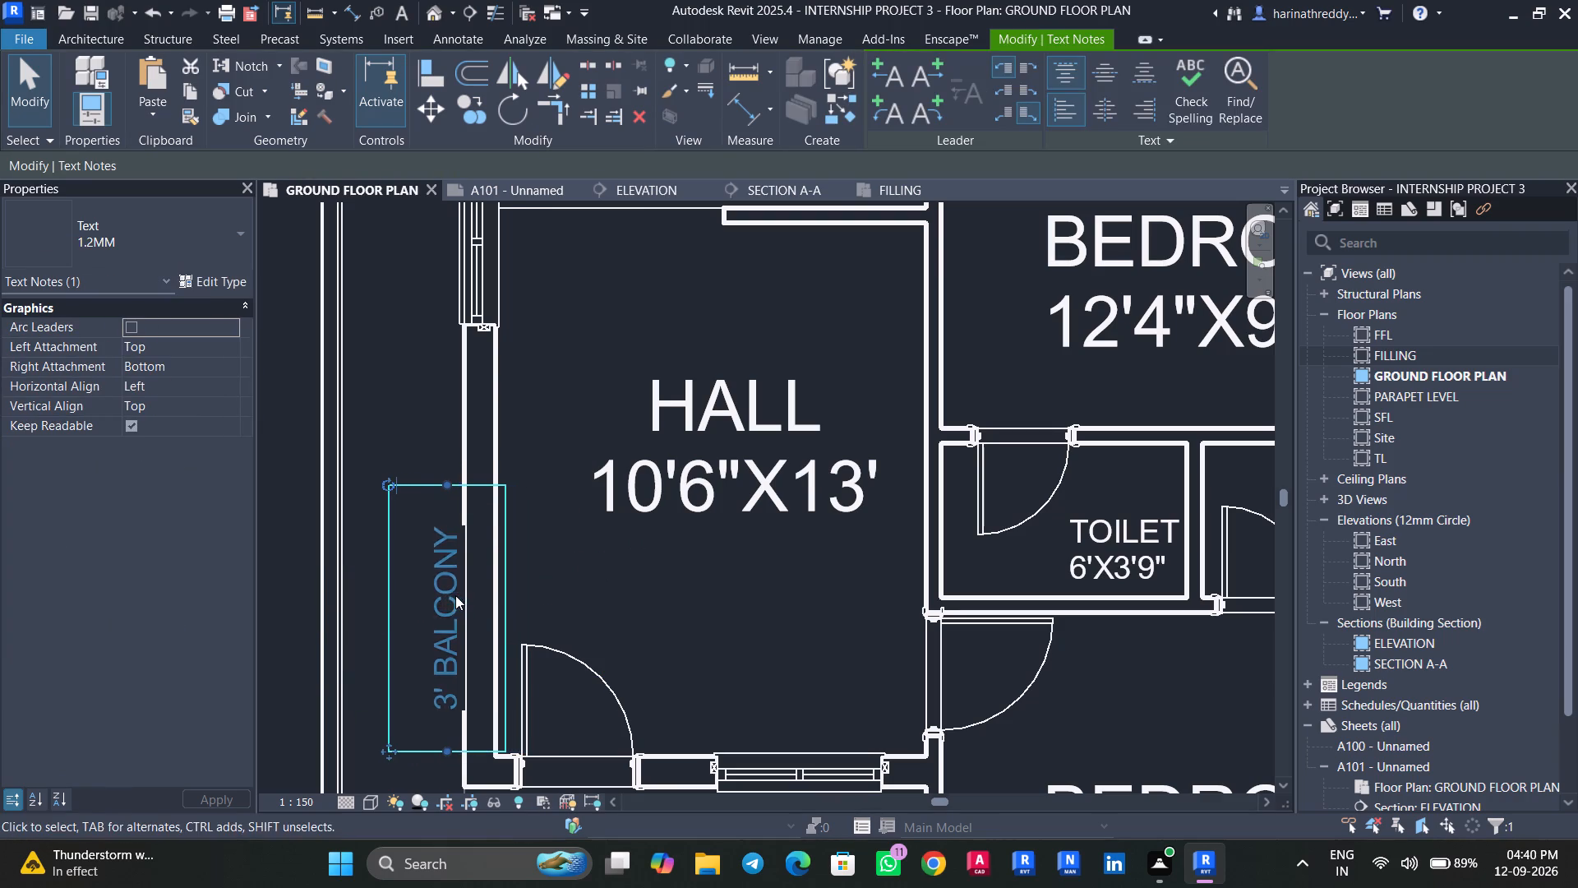
{"action": "key", "text": "Left"}
{"action": "key", "text": "Left"}
{"action": "key", "text": "Left"}
{"action": "key", "text": "Left"}
{"action": "key", "text": "Left"}
{"action": "key", "text": "Left"}
{"action": "key", "text": "Left"}
{"action": "key", "text": "Left"}
{"action": "key", "text": "Escape"}
Move the 2'2" BALCONY note into the clear space of the rear balcony strip, between the DINING and KITCHEN windows.
{"action": "scroll", "coordinate": [457, 597], "scroll_direction": "up", "scroll_amount": 1}
{"action": "scroll", "coordinate": [457, 597], "scroll_direction": "down", "scroll_amount": 5}
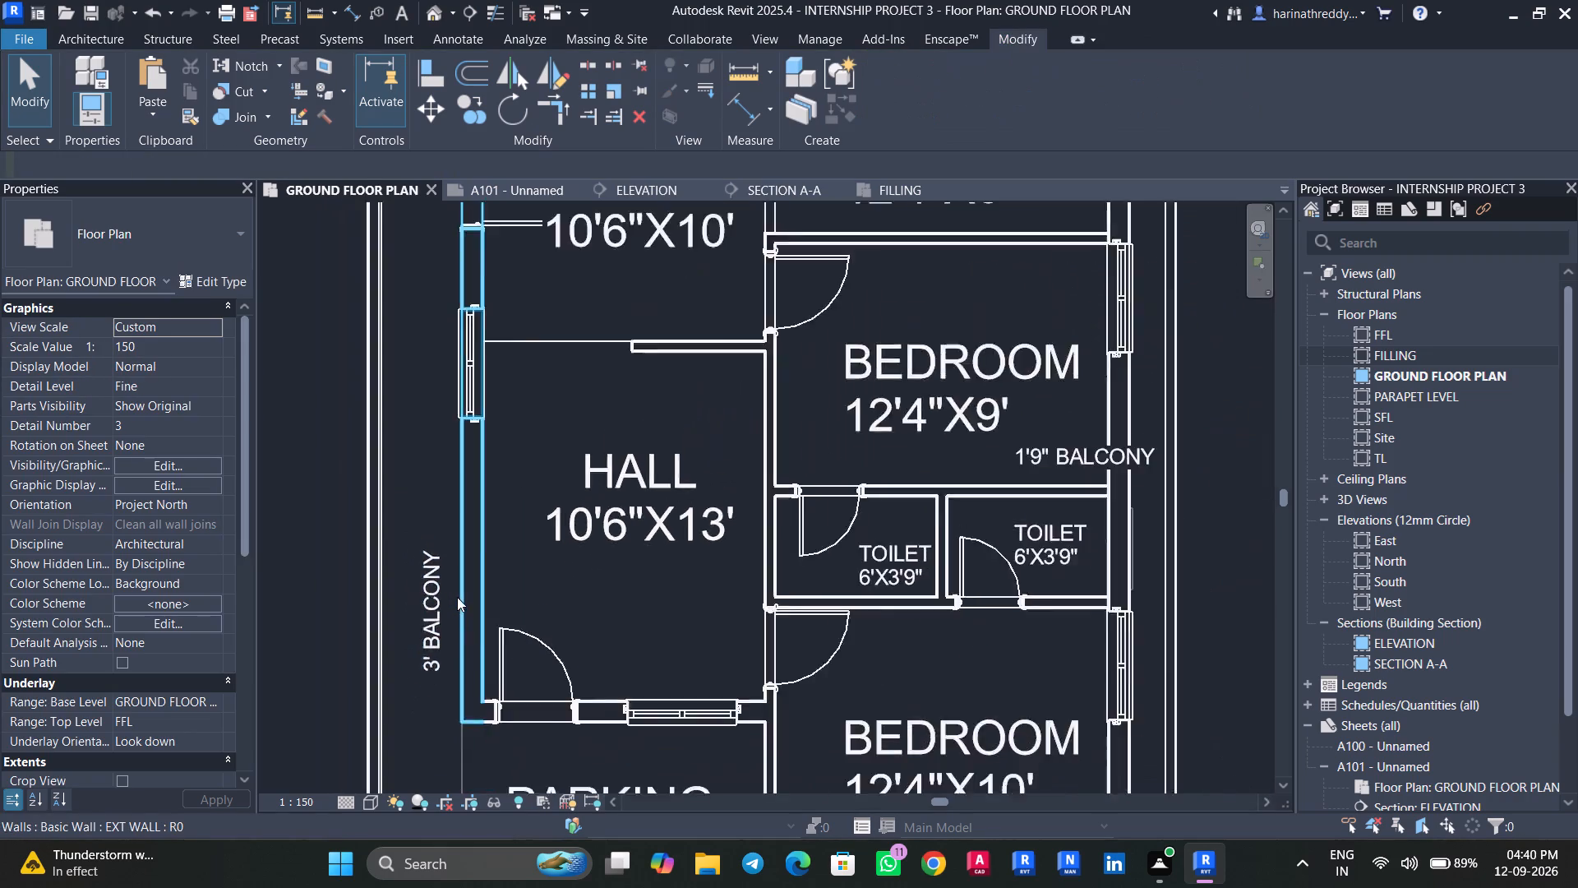
{"action": "scroll", "coordinate": [457, 597], "scroll_direction": "down", "scroll_amount": 5}
{"action": "middle_click_drag", "start_coordinate": [584, 383], "coordinate": [614, 540]}
{"action": "scroll", "coordinate": [579, 506], "scroll_direction": "up", "scroll_amount": 3}
{"action": "left_click", "coordinate": [560, 496]}
{"action": "scroll", "coordinate": [560, 496], "scroll_direction": "up", "scroll_amount": 4}
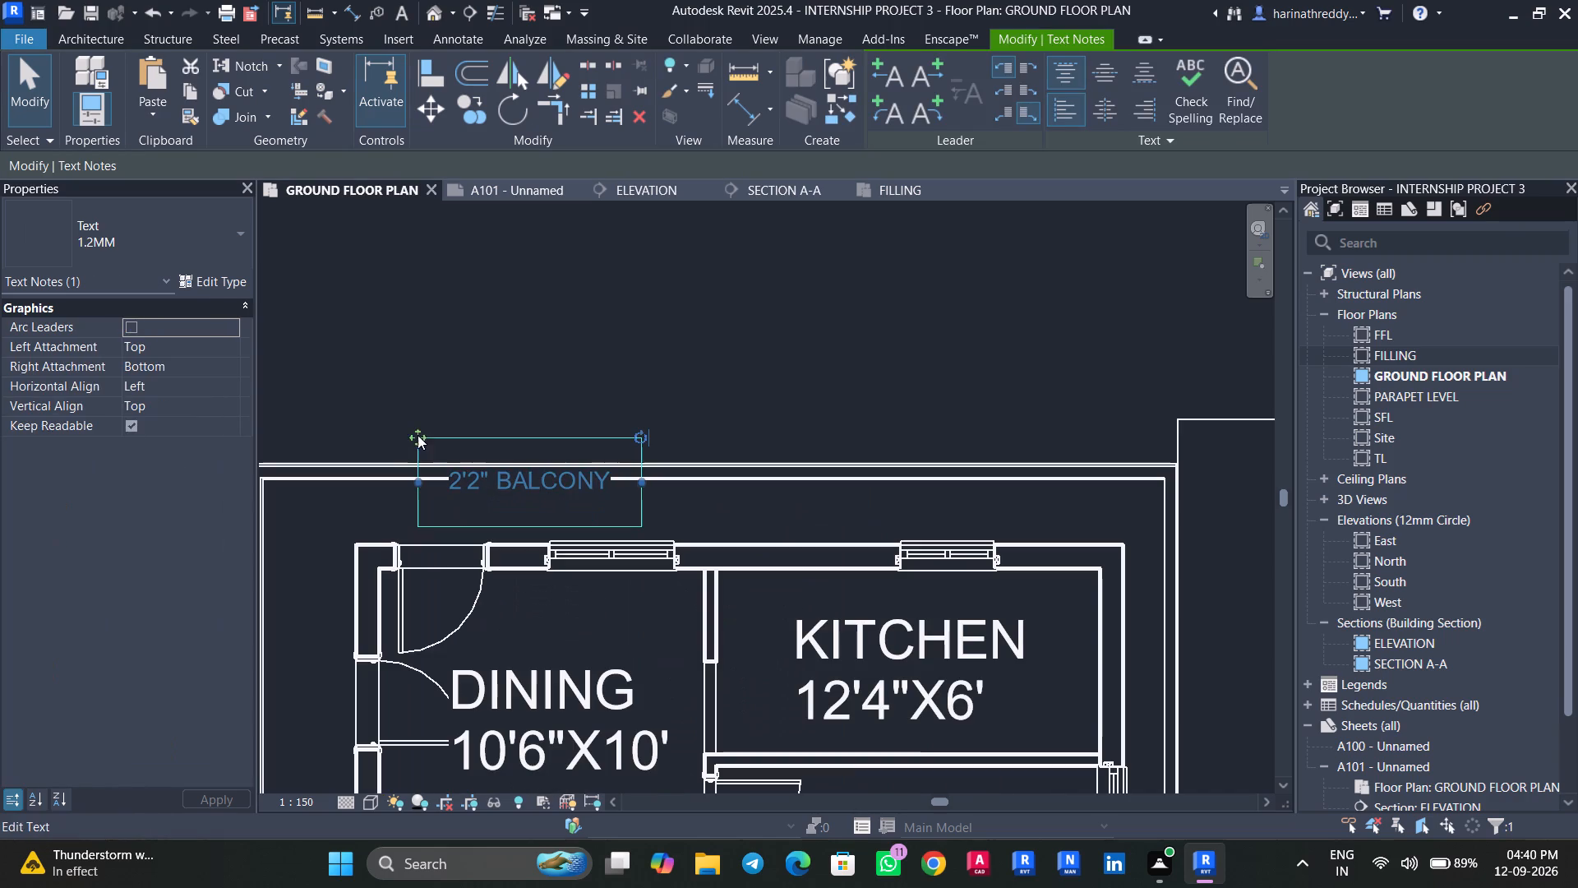
{"action": "left_click_drag", "start_coordinate": [413, 430], "coordinate": [611, 472]}
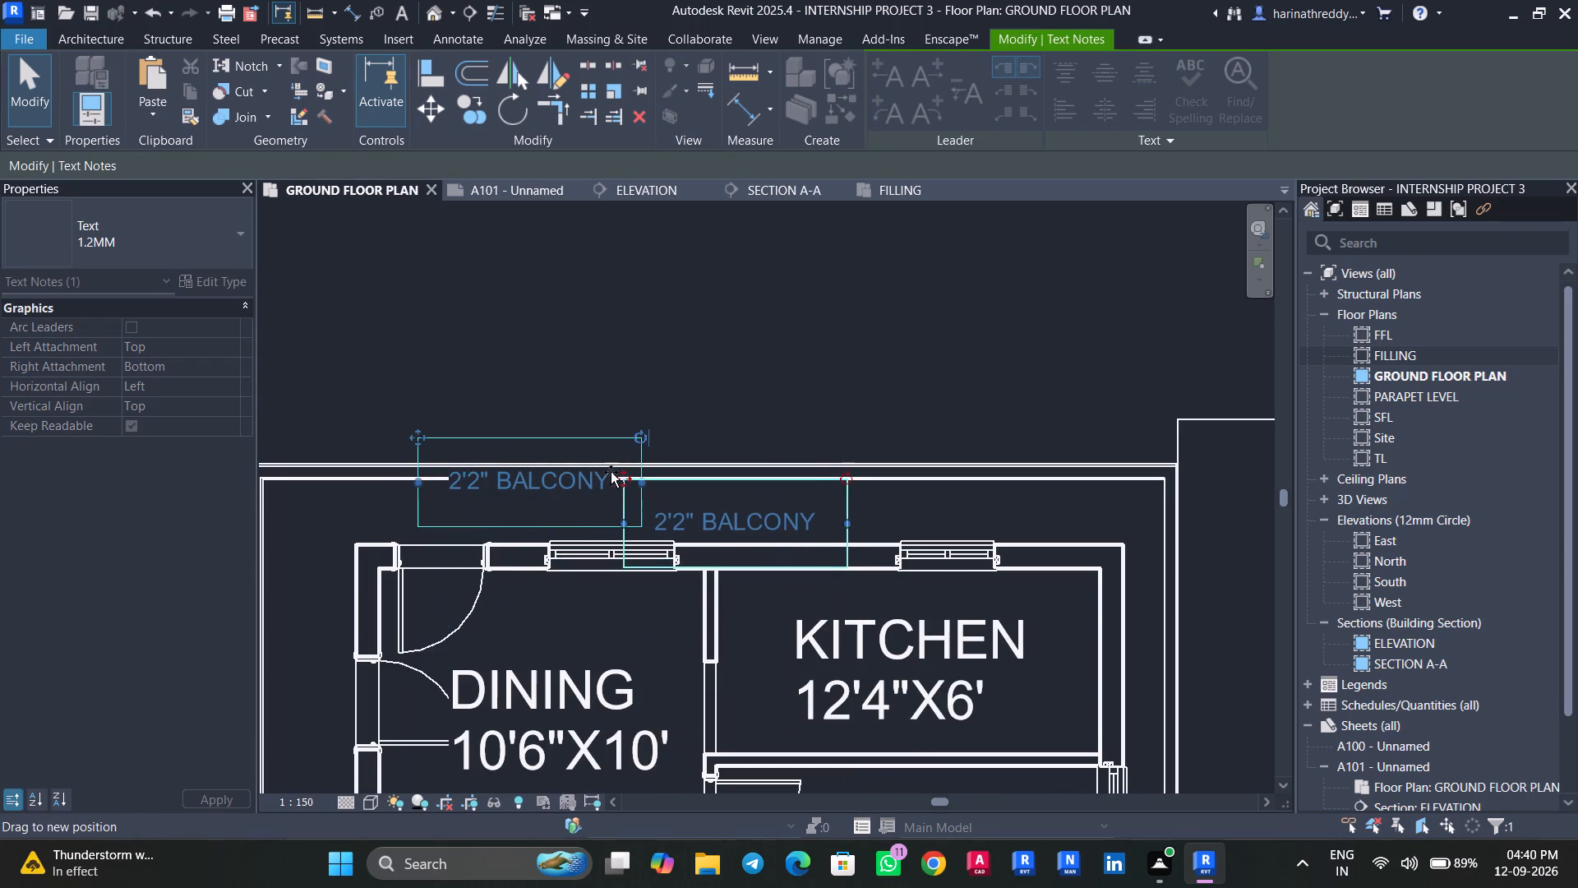
{"action": "left_click_drag", "start_coordinate": [611, 472], "coordinate": [595, 463]}
{"action": "key", "text": "Escape"}
Rotate the 1'9" BALCONY note beside the bedrooms to vertical, reading upward.
{"action": "scroll", "coordinate": [497, 548], "scroll_direction": "down", "scroll_amount": 6}
{"action": "scroll", "coordinate": [497, 548], "scroll_direction": "up", "scroll_amount": 1}
{"action": "scroll", "coordinate": [497, 548], "scroll_direction": "down", "scroll_amount": 3}
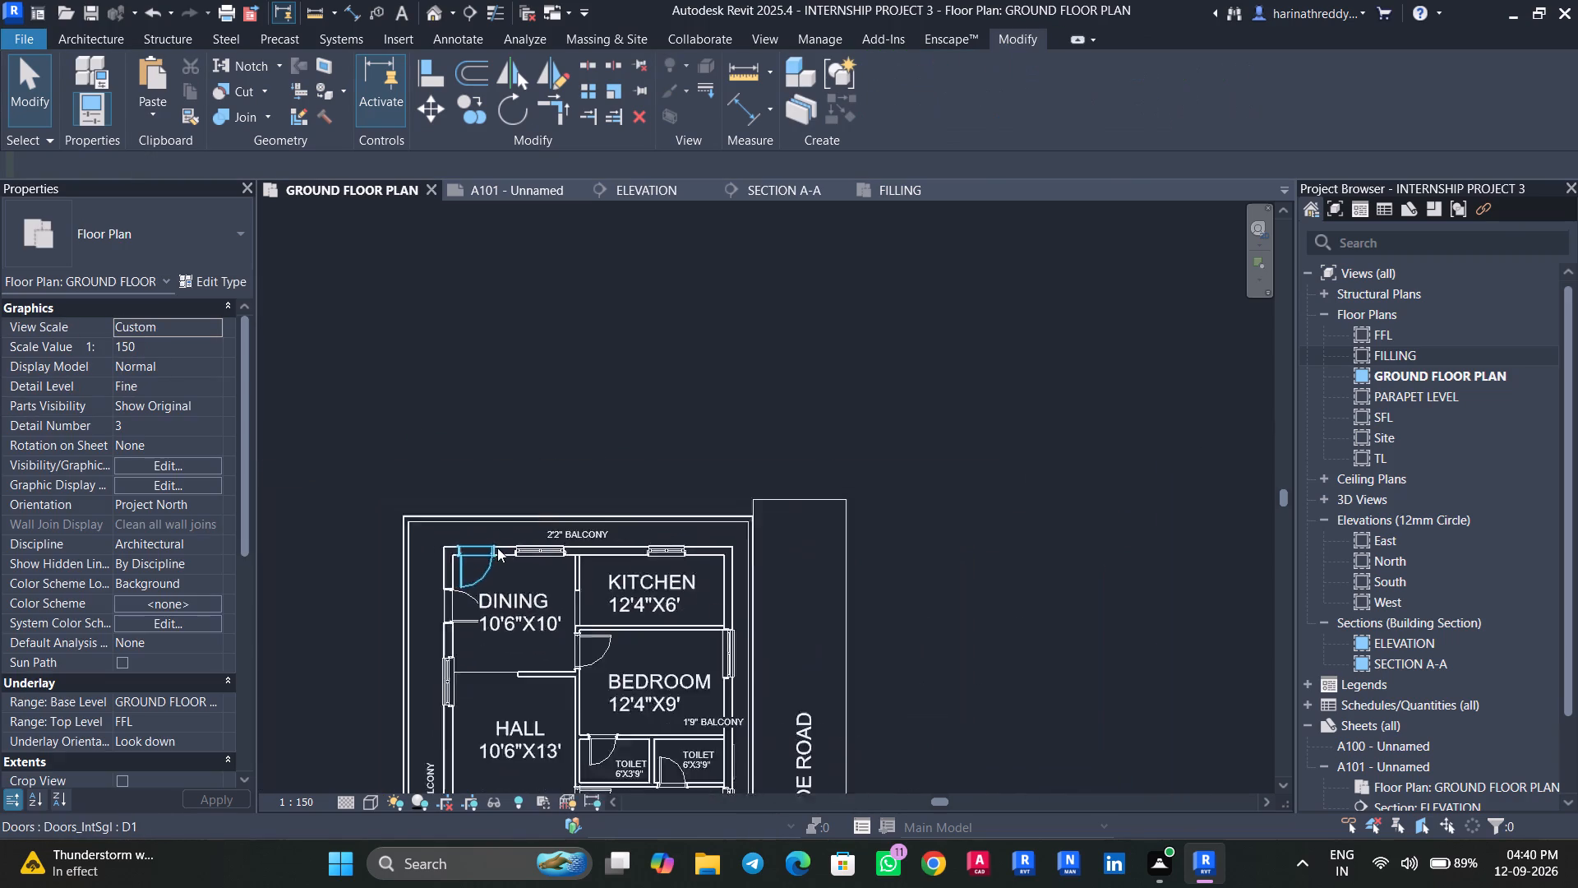
{"action": "scroll", "coordinate": [497, 548], "scroll_direction": "down", "scroll_amount": 1}
{"action": "middle_click_drag", "start_coordinate": [659, 576], "coordinate": [657, 438]}
{"action": "scroll", "coordinate": [687, 527], "scroll_direction": "up", "scroll_amount": 3}
{"action": "left_click", "coordinate": [653, 543]}
{"action": "key", "text": "Escape"}
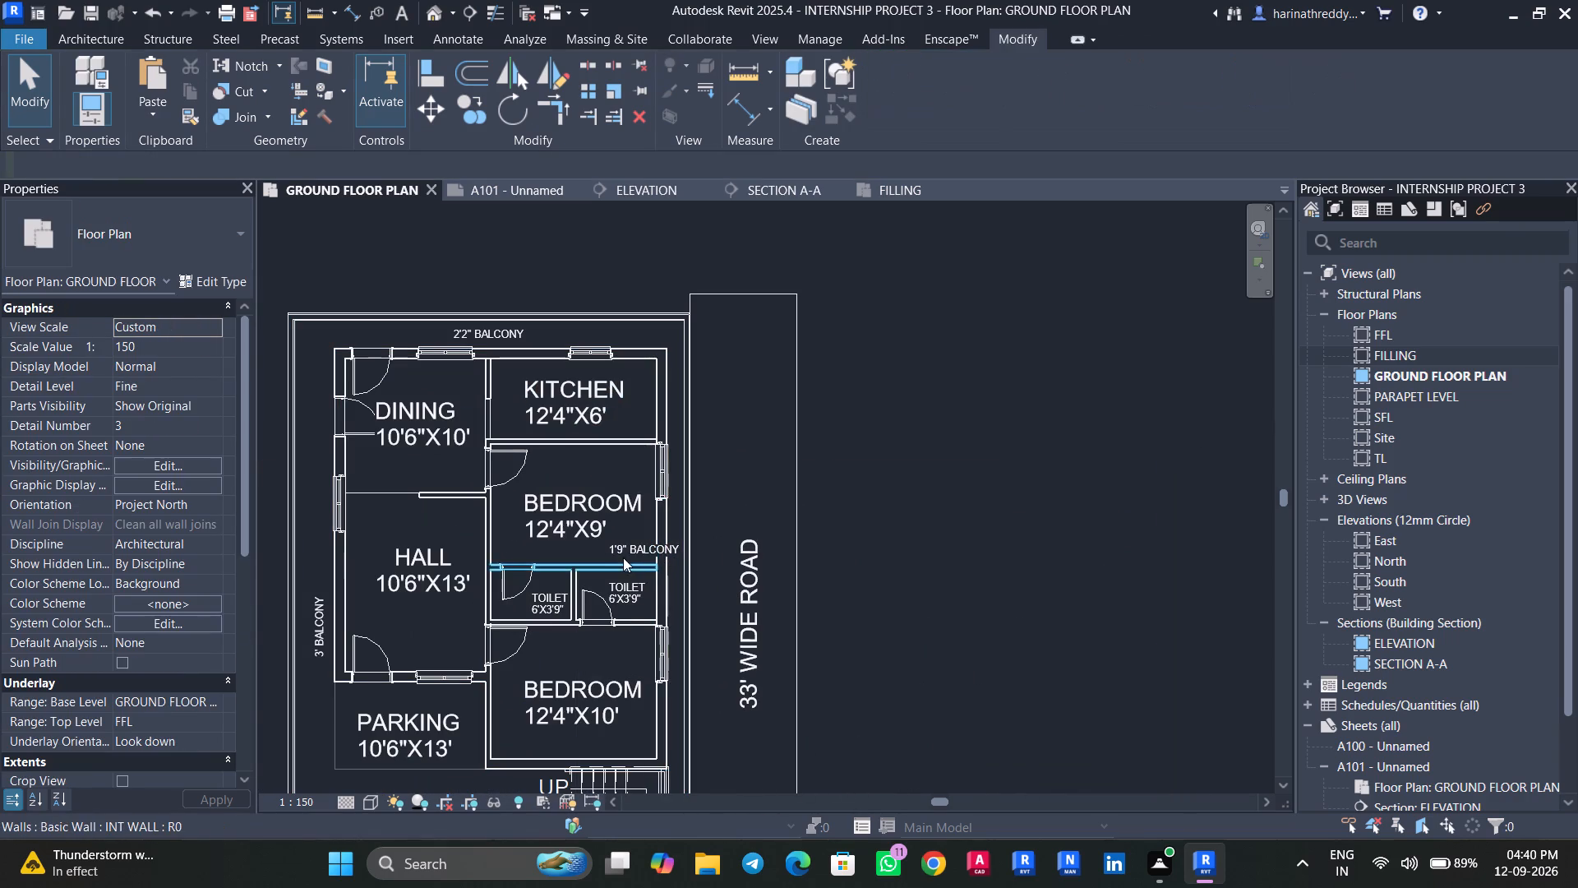
{"action": "scroll", "coordinate": [624, 557], "scroll_direction": "up", "scroll_amount": 6}
{"action": "left_click", "coordinate": [627, 554]}
{"action": "left_click_drag", "start_coordinate": [777, 493], "coordinate": [750, 446]}
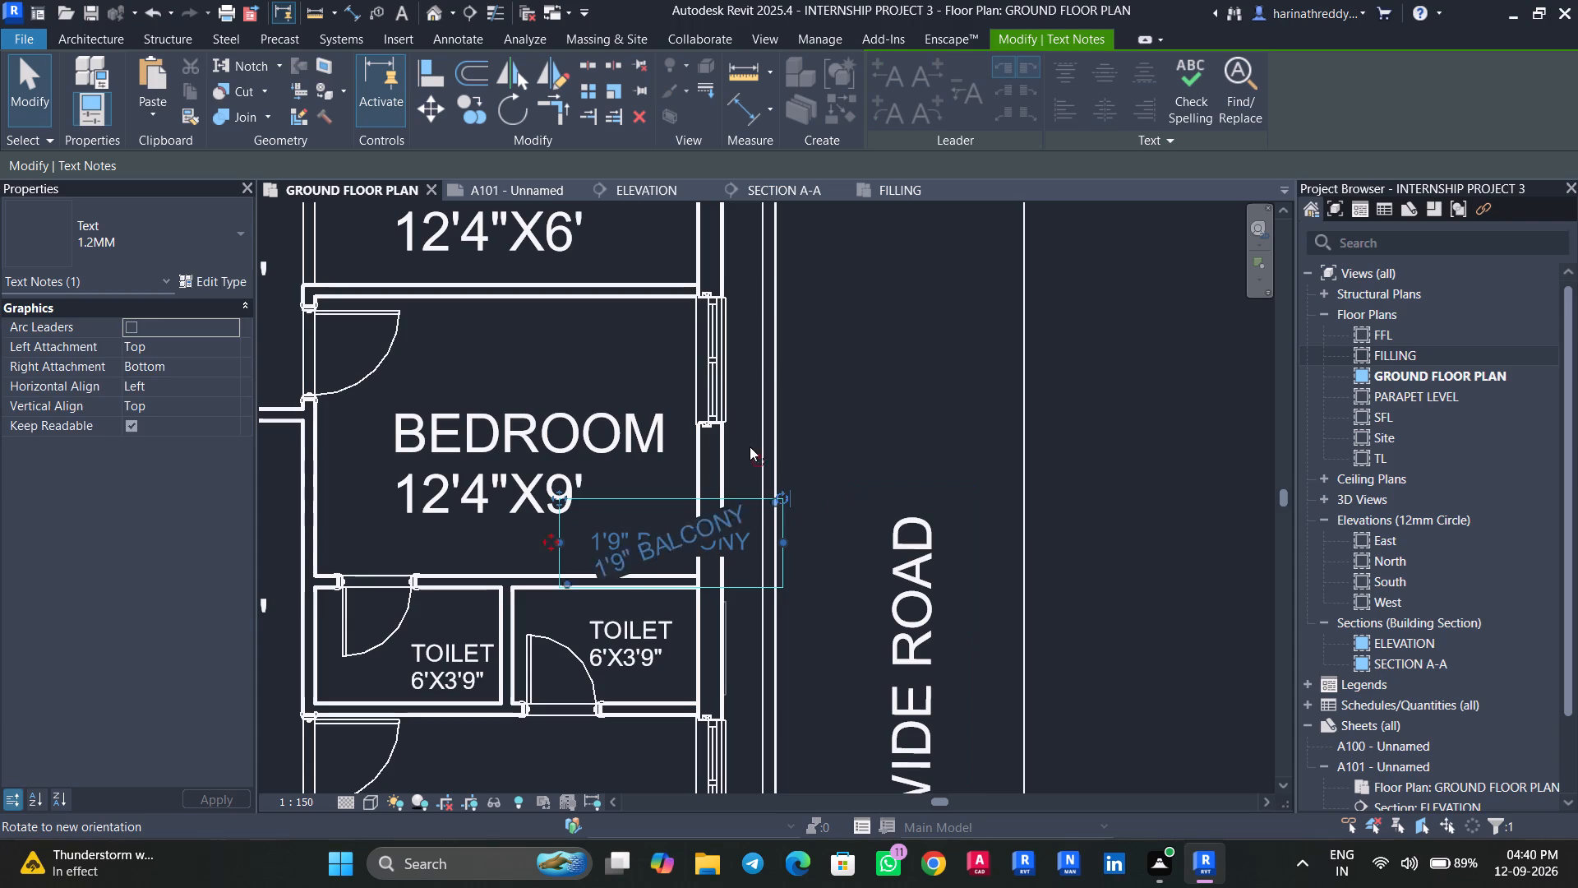
{"action": "left_click_drag", "start_coordinate": [750, 446], "coordinate": [610, 400]}
{"action": "key", "text": "Escape"}
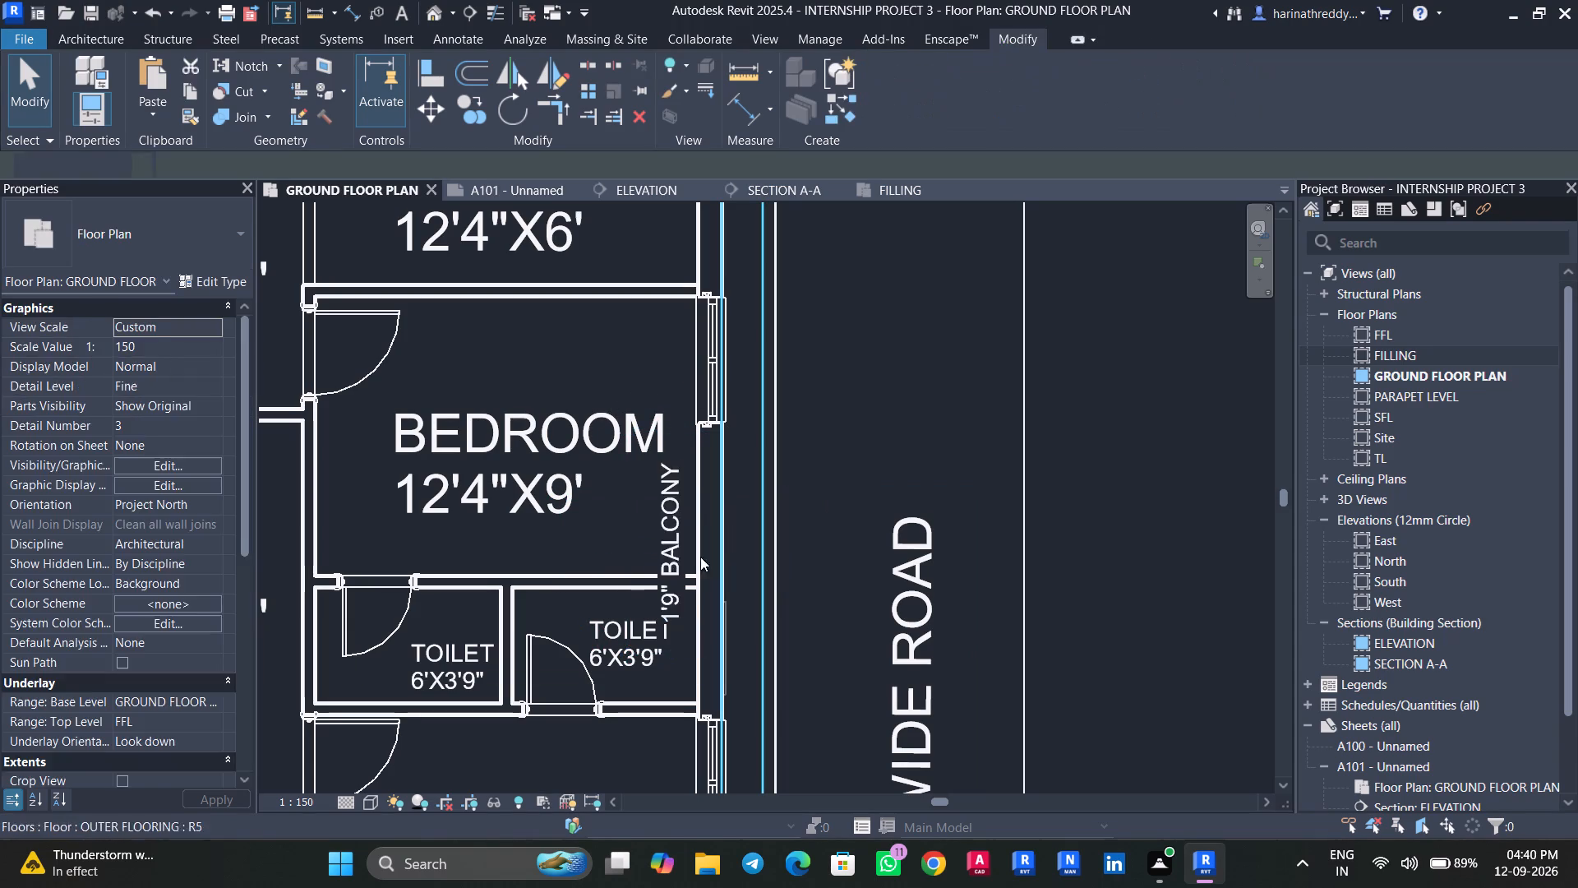
Move the vertical 1'9" BALCONY note into the narrow side balcony strip between the bedroom wall and the outer wall.
{"action": "left_click", "coordinate": [674, 560]}
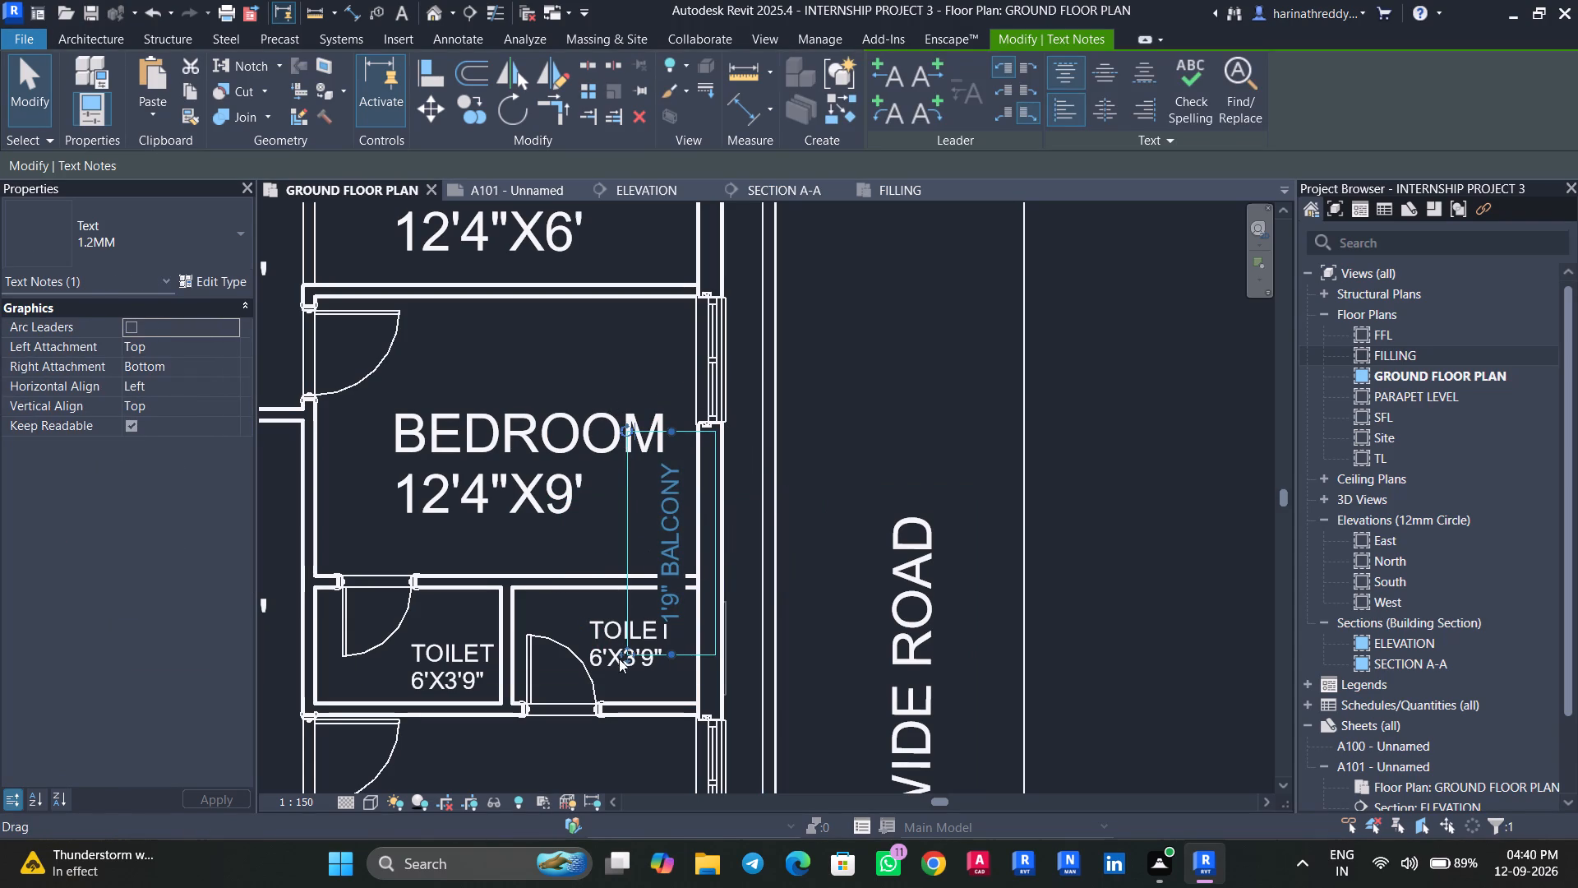
{"action": "left_click_drag", "start_coordinate": [627, 648], "coordinate": [704, 652]}
{"action": "key", "text": "Escape"}
Check the reference drawing and place a 450x600mm Columns_Rectangular architectural column, rotated a quarter turn, at the PARKING area's outer front corner.
{"action": "scroll", "coordinate": [824, 709], "scroll_direction": "down", "scroll_amount": 10}
{"action": "middle_click_drag", "start_coordinate": [1020, 701], "coordinate": [912, 486]}
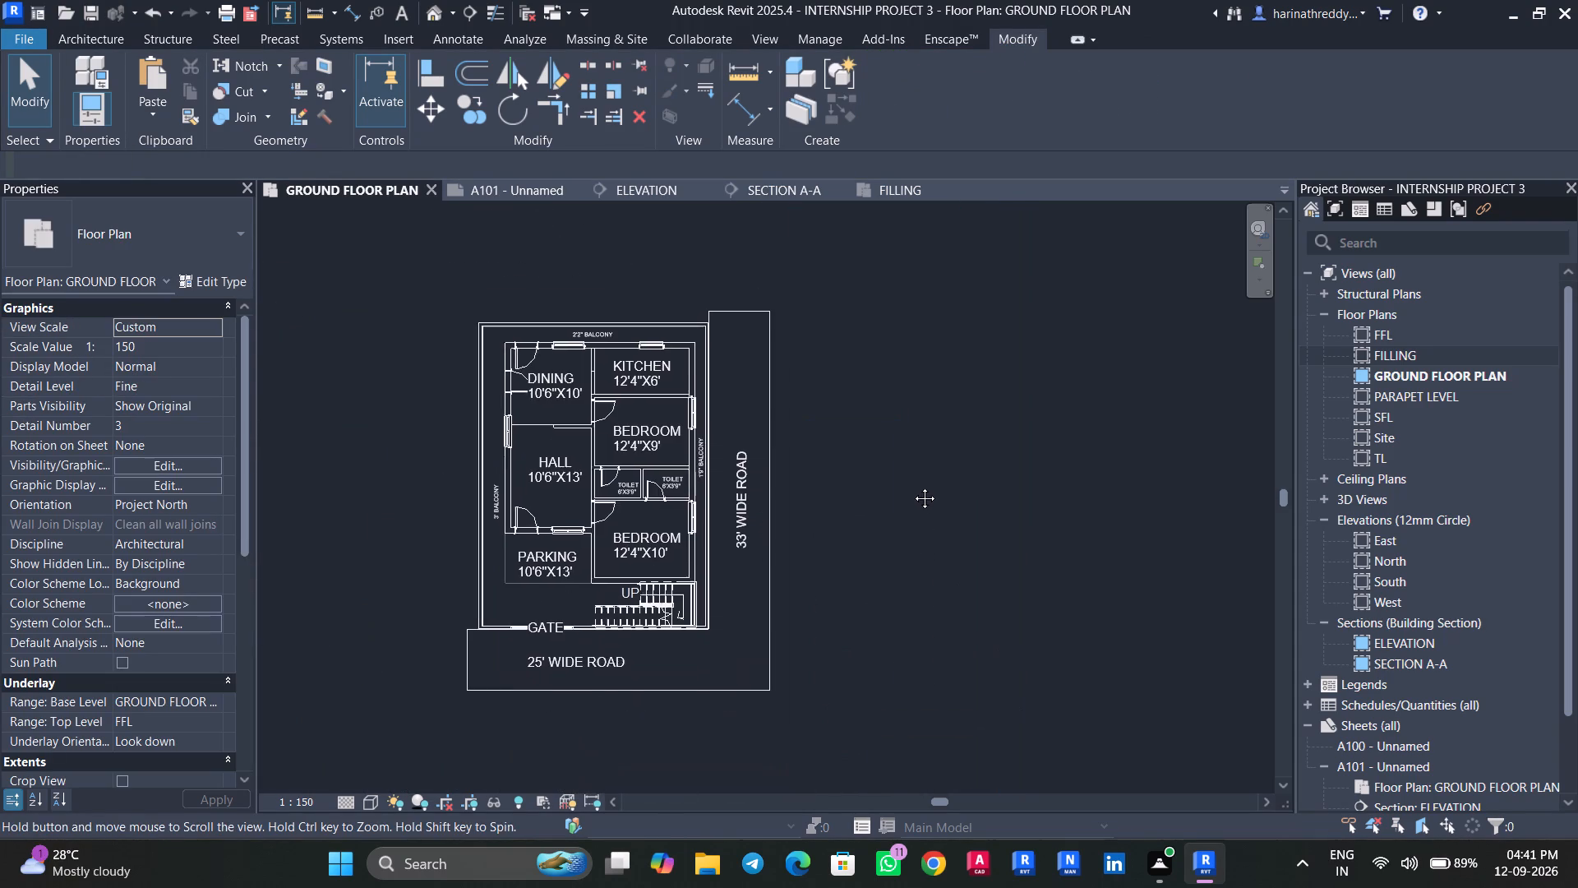
{"action": "middle_click_drag", "start_coordinate": [912, 486], "coordinate": [911, 479]}
{"action": "left_click", "coordinate": [888, 197]}
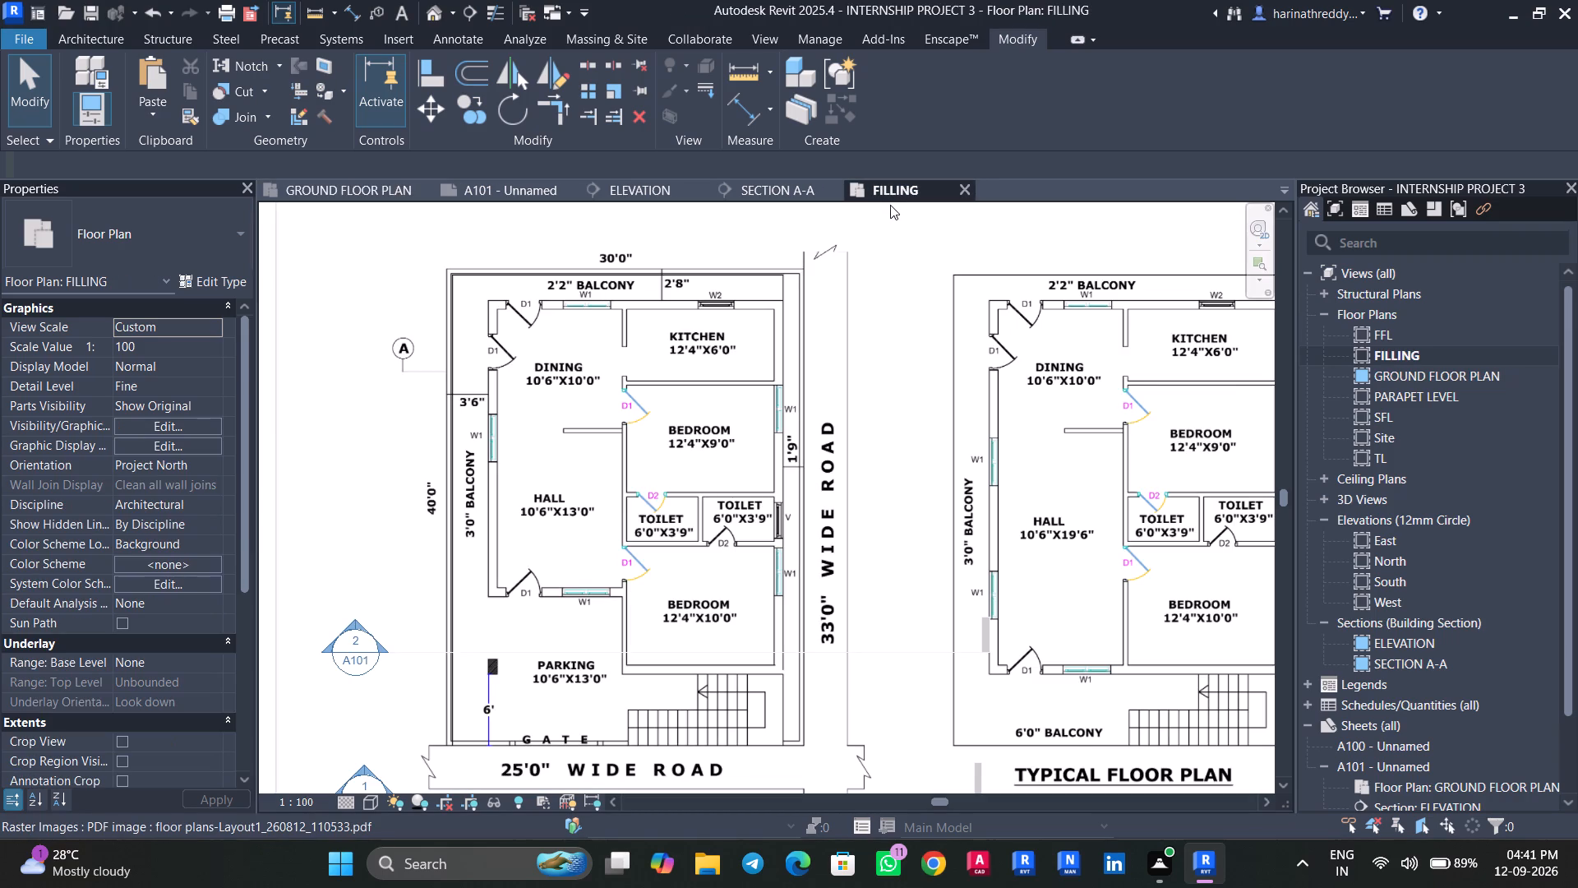
{"action": "left_click", "coordinate": [384, 188]}
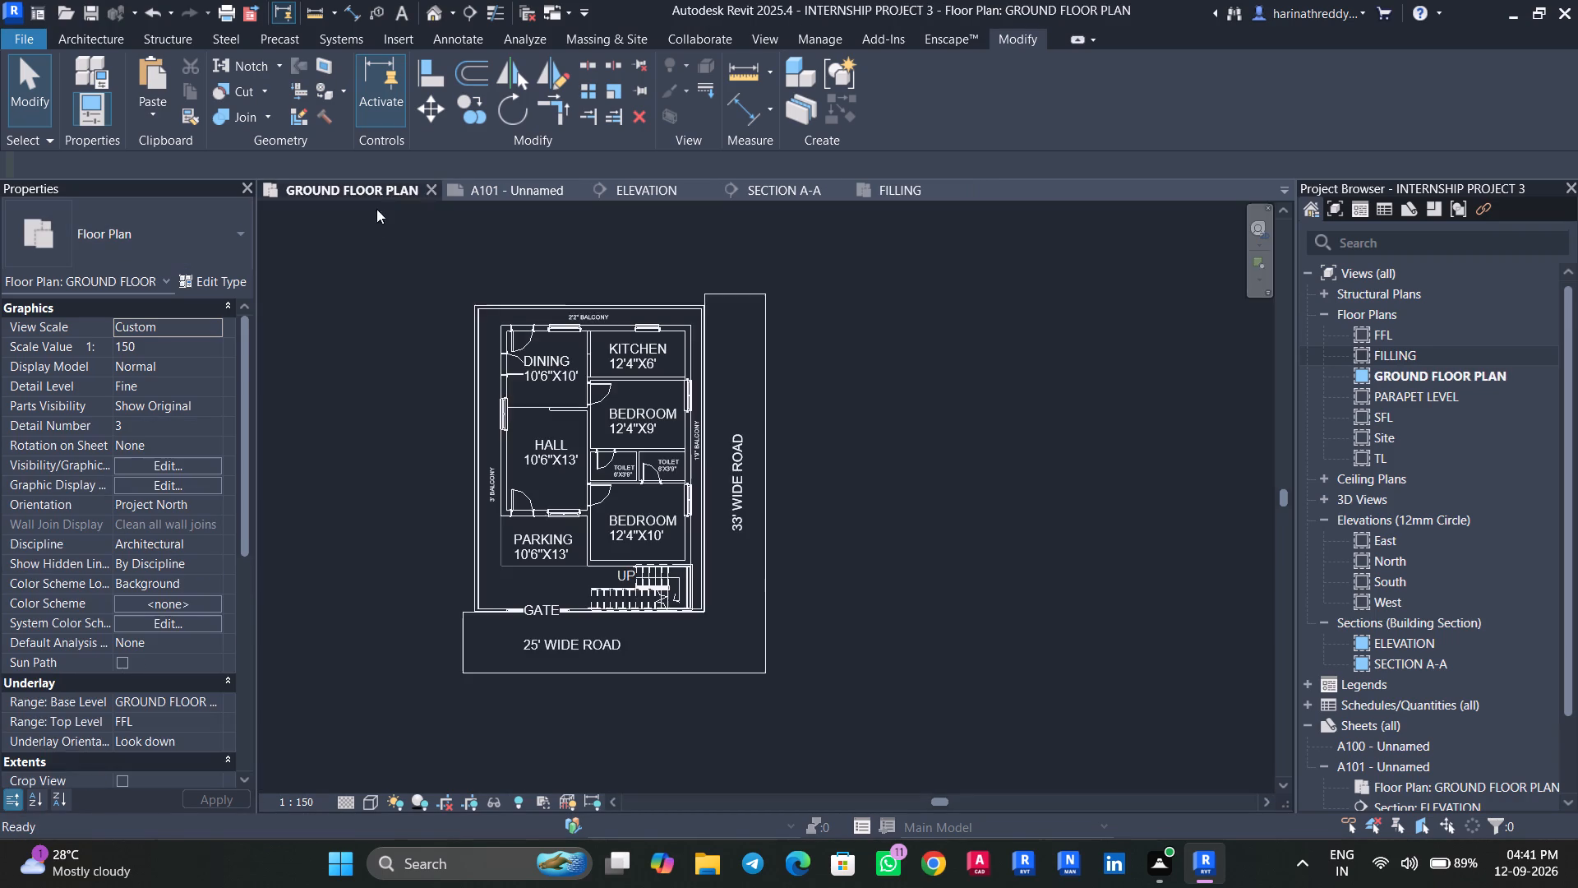
{"action": "scroll", "coordinate": [504, 569], "scroll_direction": "up", "scroll_amount": 10}
{"action": "middle_click_drag", "start_coordinate": [481, 577], "coordinate": [496, 699]}
{"action": "scroll", "coordinate": [494, 677], "scroll_direction": "down", "scroll_amount": 6}
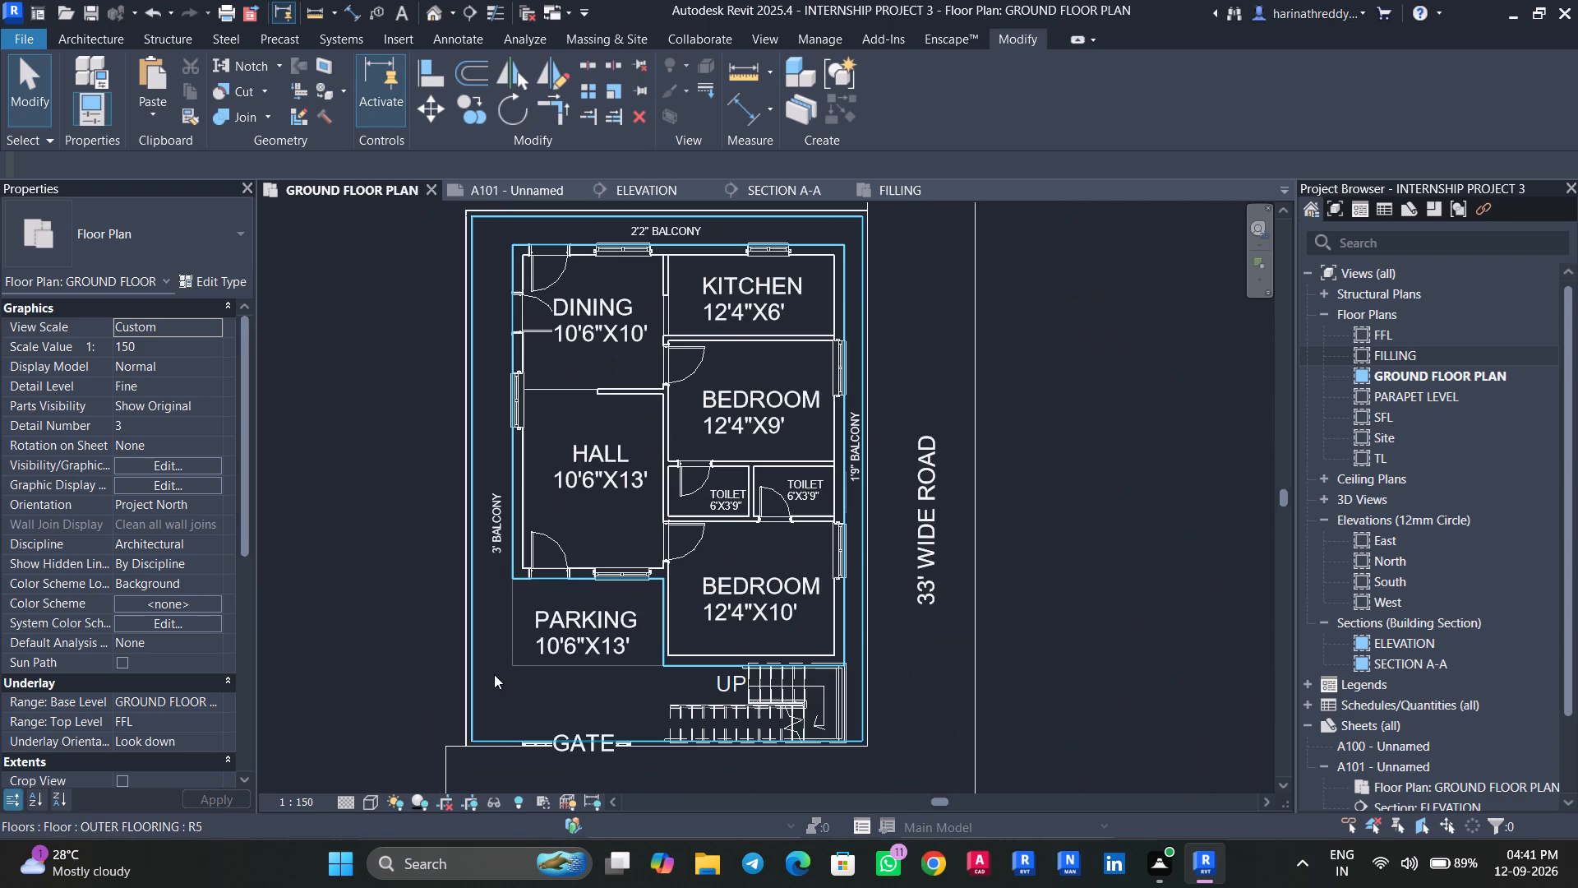
{"action": "middle_click_drag", "start_coordinate": [498, 667], "coordinate": [487, 728]}
{"action": "scroll", "coordinate": [497, 668], "scroll_direction": "down", "scroll_amount": 1}
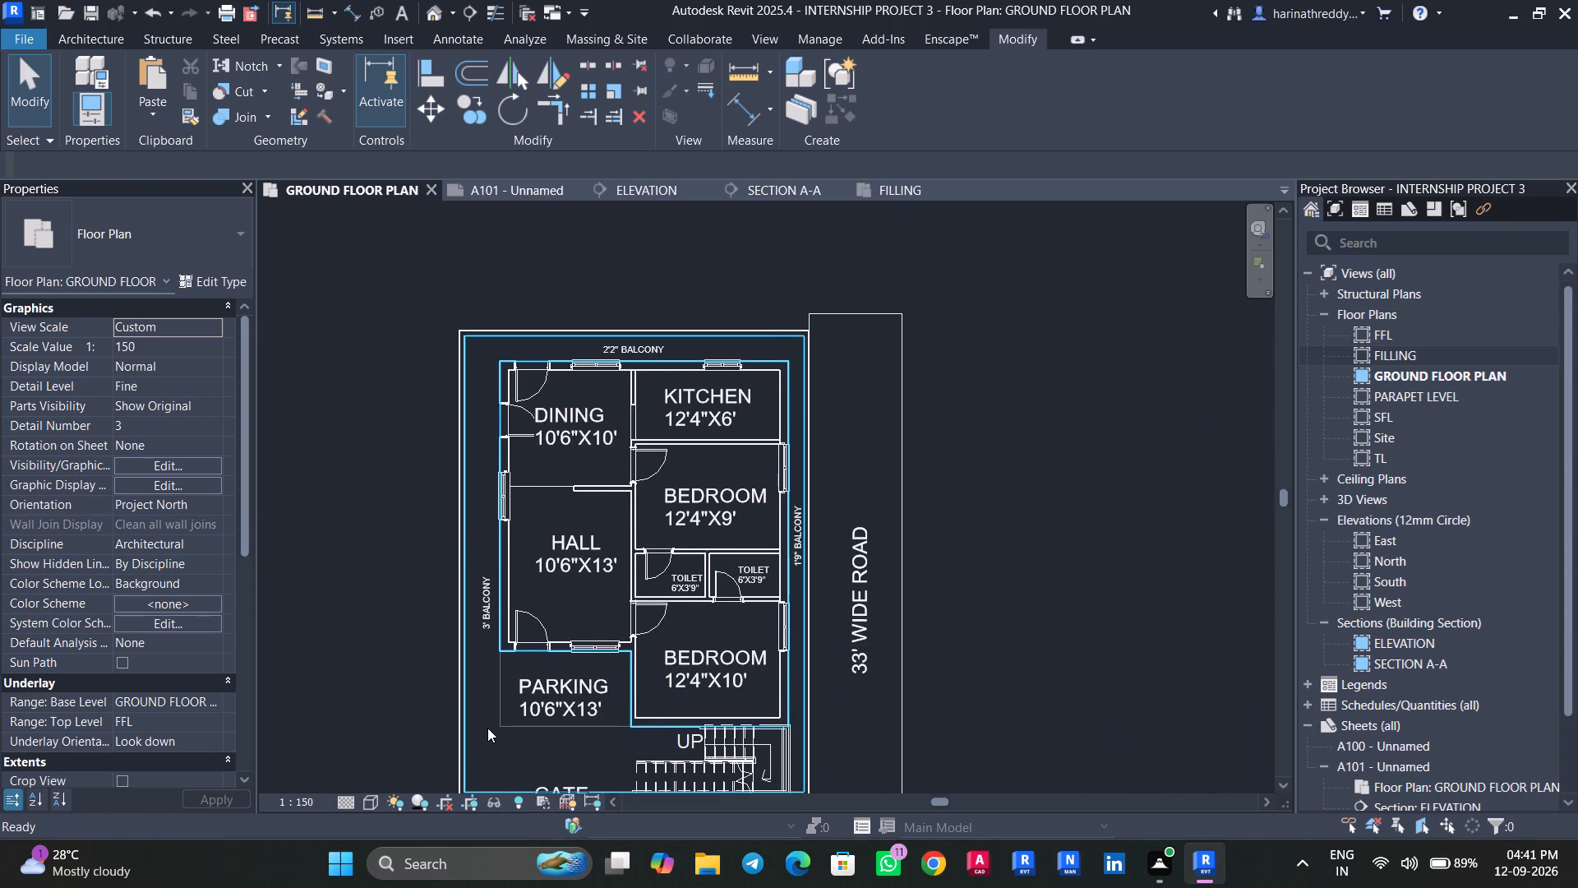
{"action": "left_click", "coordinate": [90, 36]}
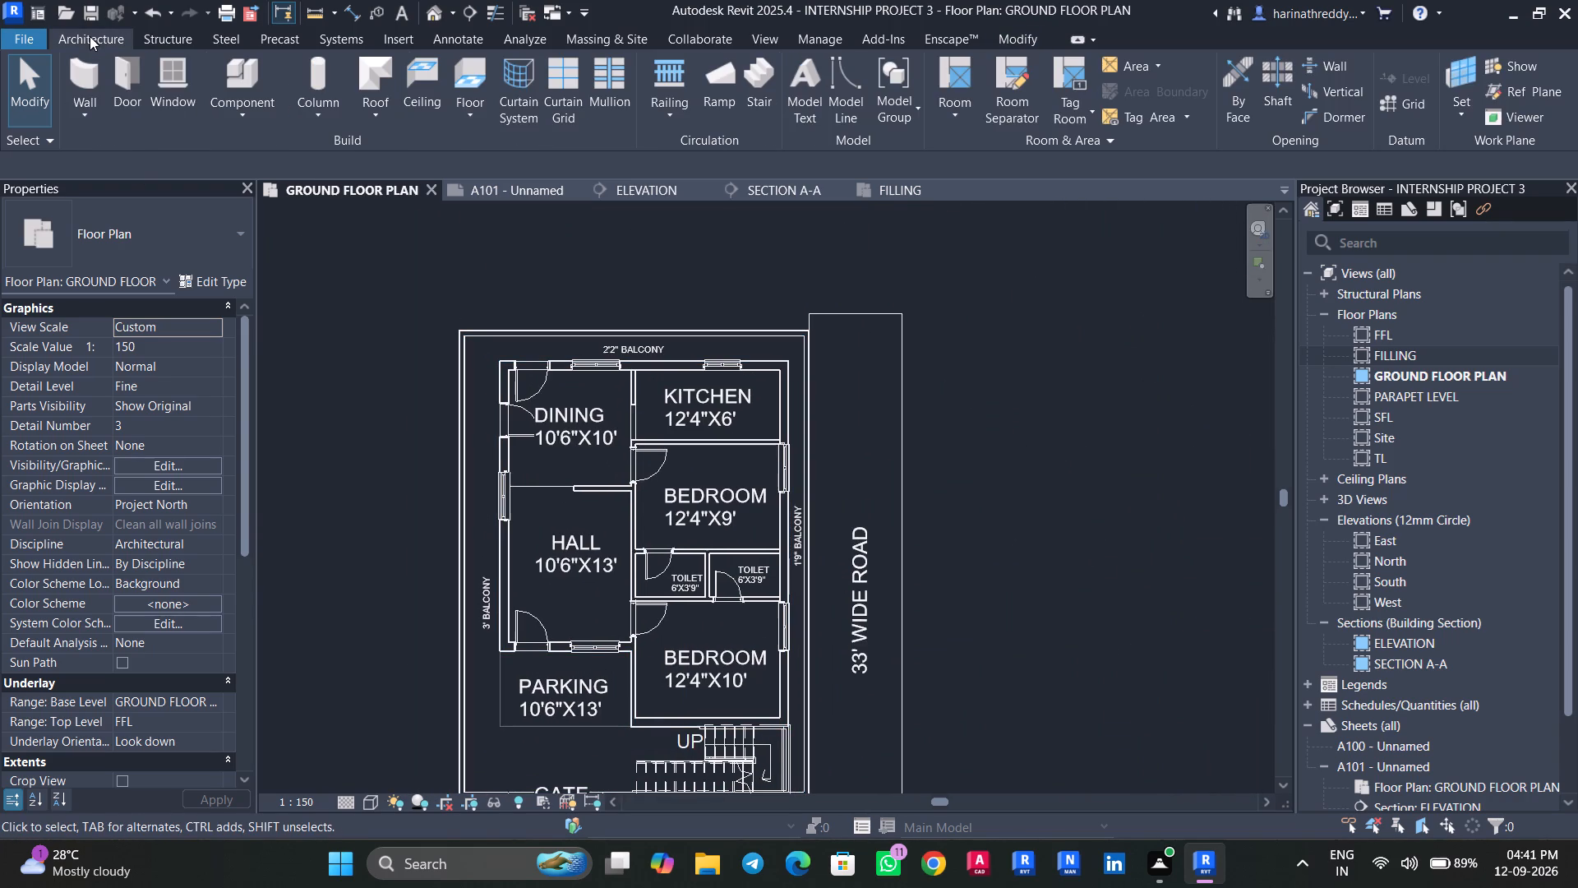
{"action": "left_click", "coordinate": [303, 98]}
{"action": "left_click", "coordinate": [348, 184]}
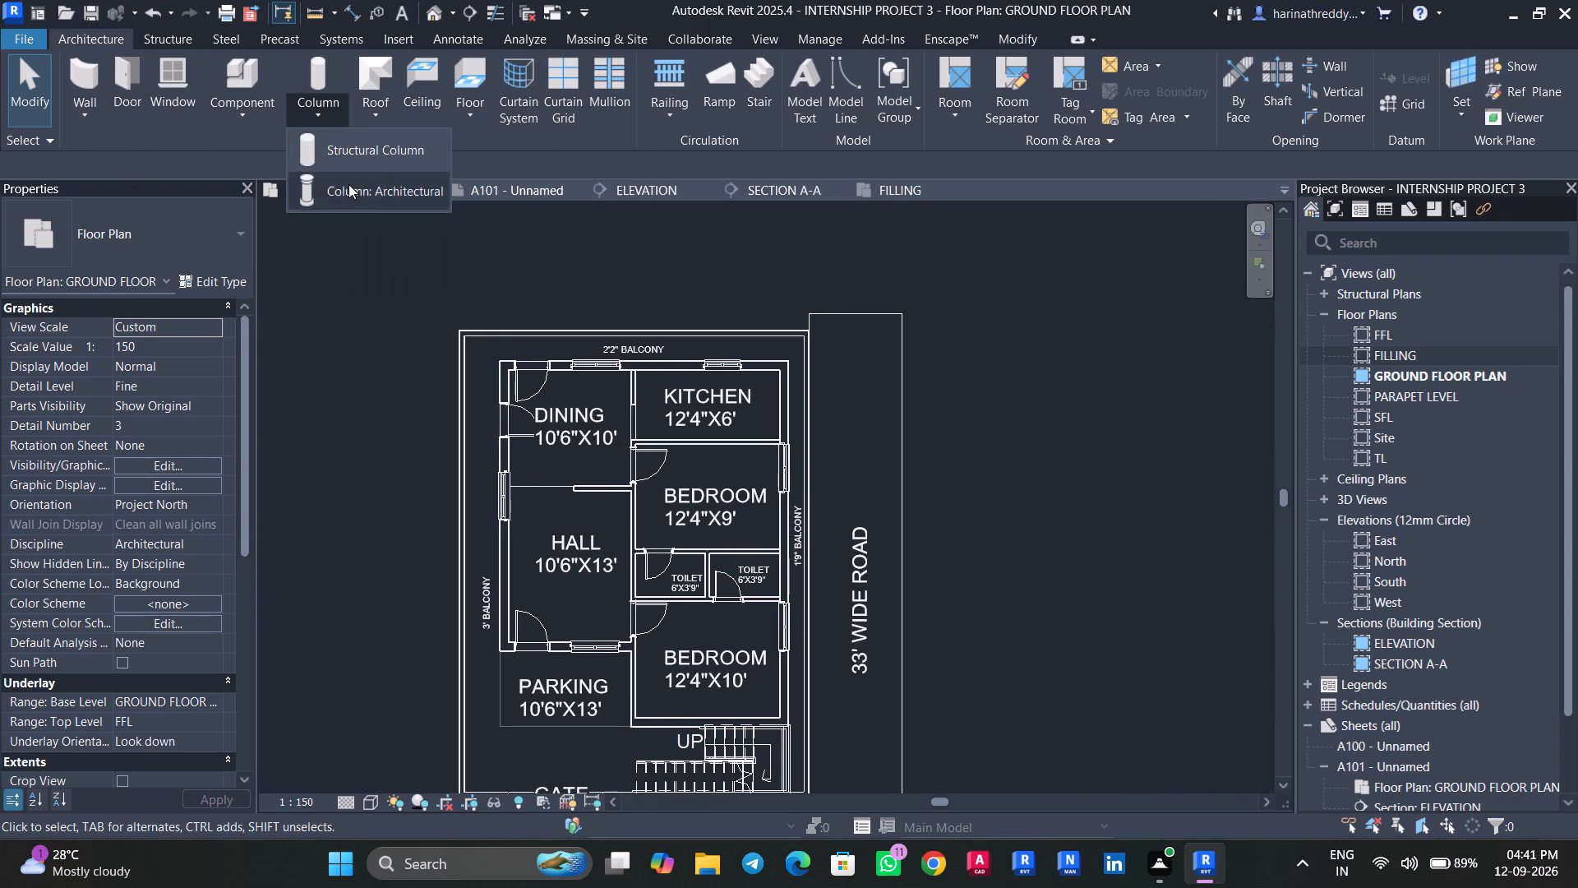
{"action": "scroll", "coordinate": [482, 682], "scroll_direction": "up", "scroll_amount": 3}
{"action": "scroll", "coordinate": [484, 682], "scroll_direction": "down", "scroll_amount": 2}
{"action": "scroll", "coordinate": [486, 682], "scroll_direction": "up", "scroll_amount": 3}
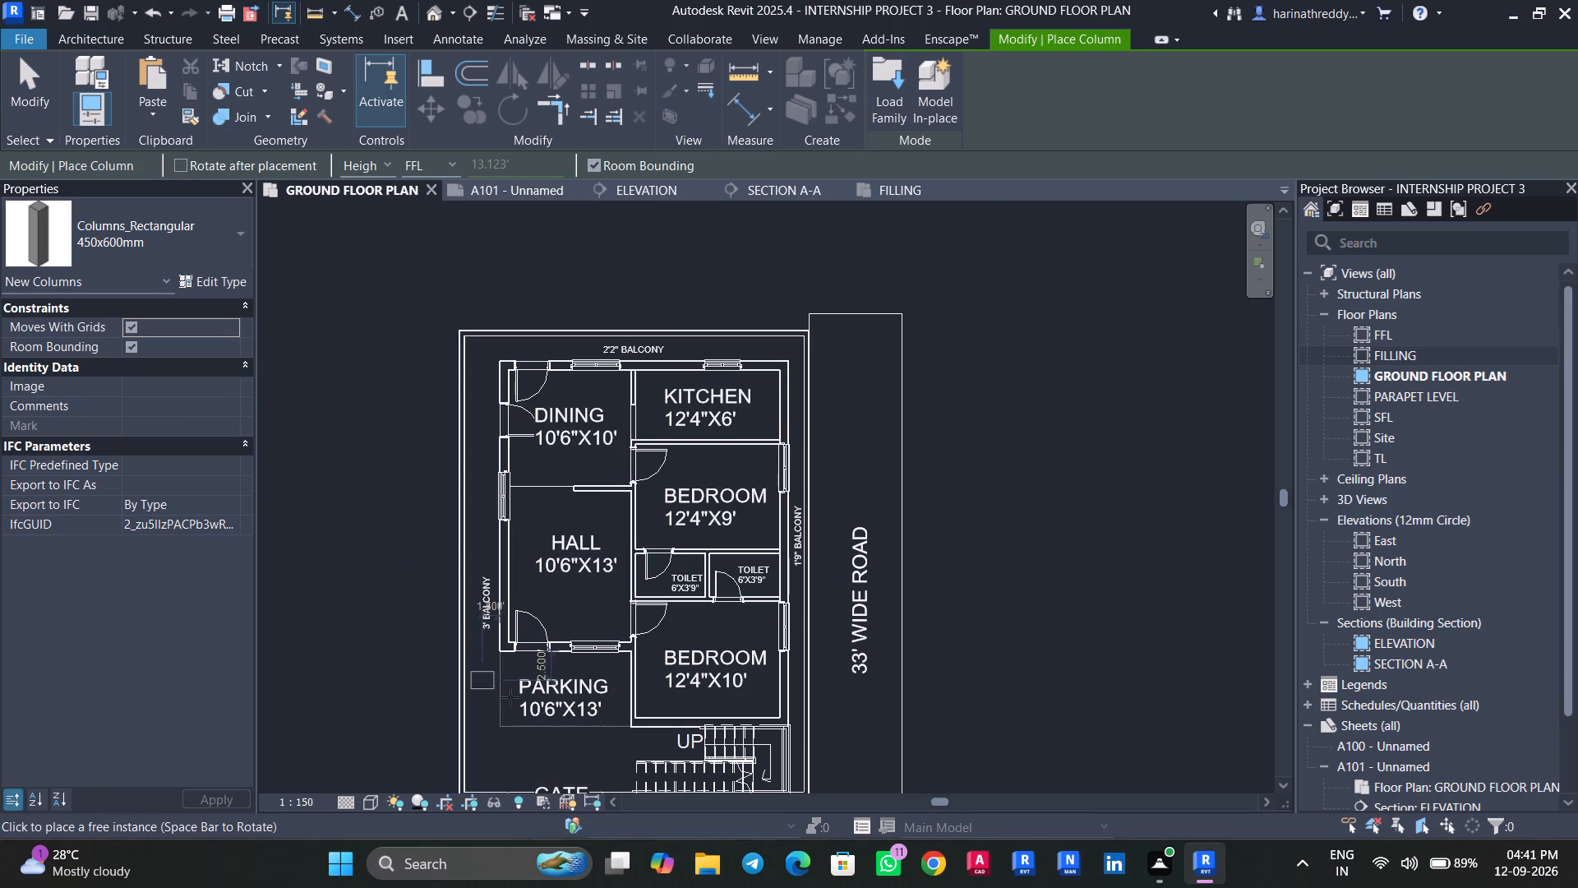
{"action": "scroll", "coordinate": [510, 697], "scroll_direction": "up", "scroll_amount": 4}
{"action": "middle_click_drag", "start_coordinate": [515, 725], "coordinate": [496, 606]}
{"action": "key", "text": "space"}
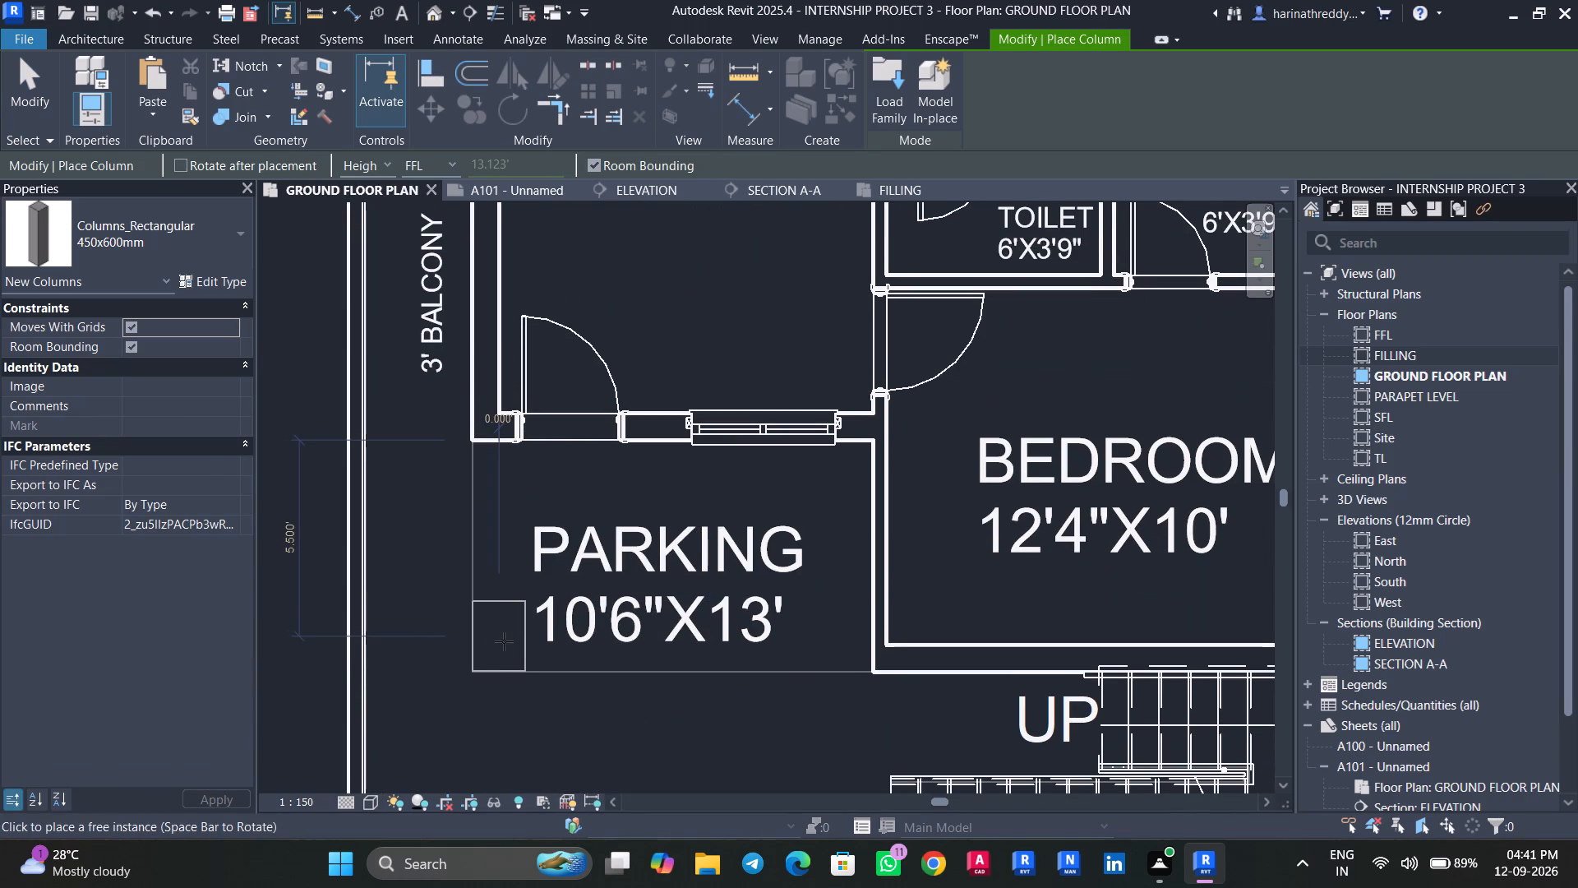
{"action": "left_click", "coordinate": [504, 641]}
{"action": "key", "text": "Escape"}
{"action": "key", "text": "Escape"}
{"action": "key", "text": "Escape"}
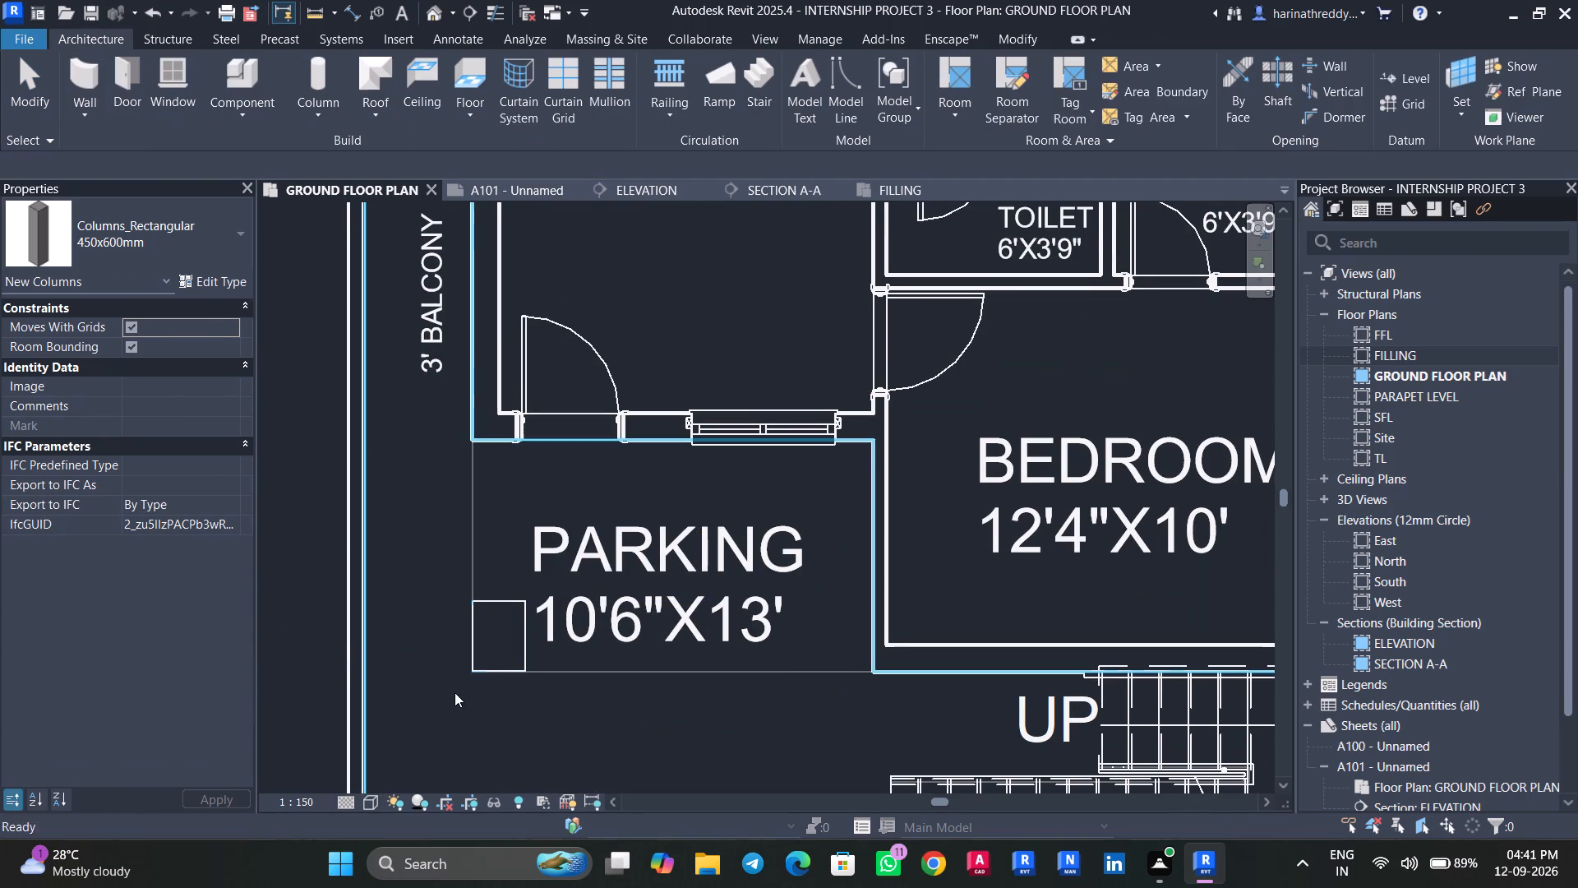
{"action": "key", "text": "Escape"}
{"action": "key", "text": "Escape"}
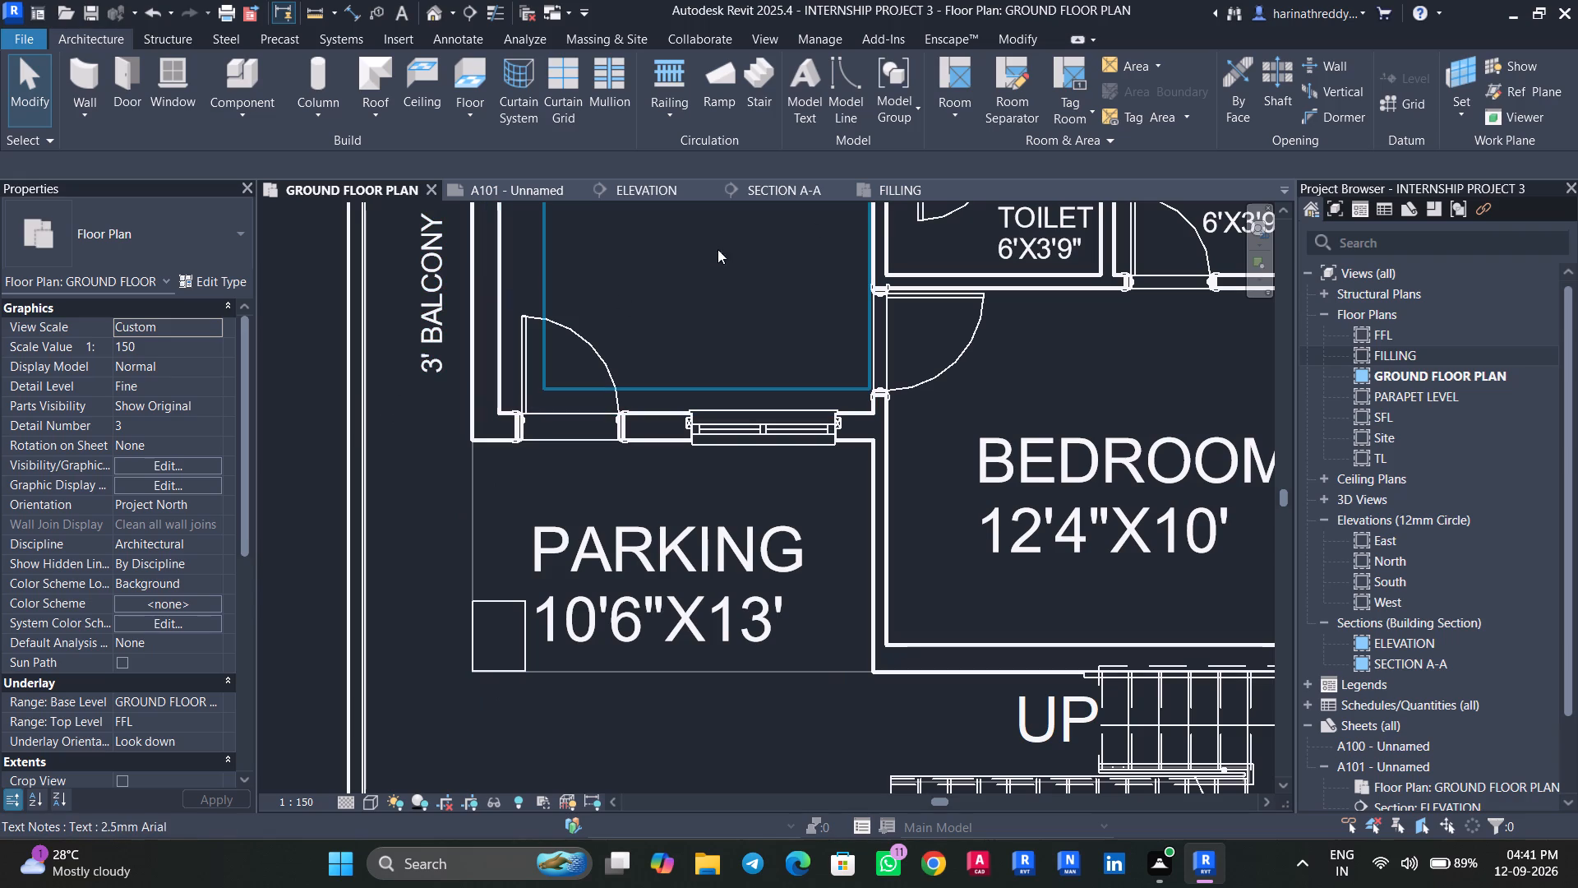
Inspect the new PARKING corner column in the 3D view, examining the building from the side, above and front.
{"action": "left_click", "coordinate": [427, 23]}
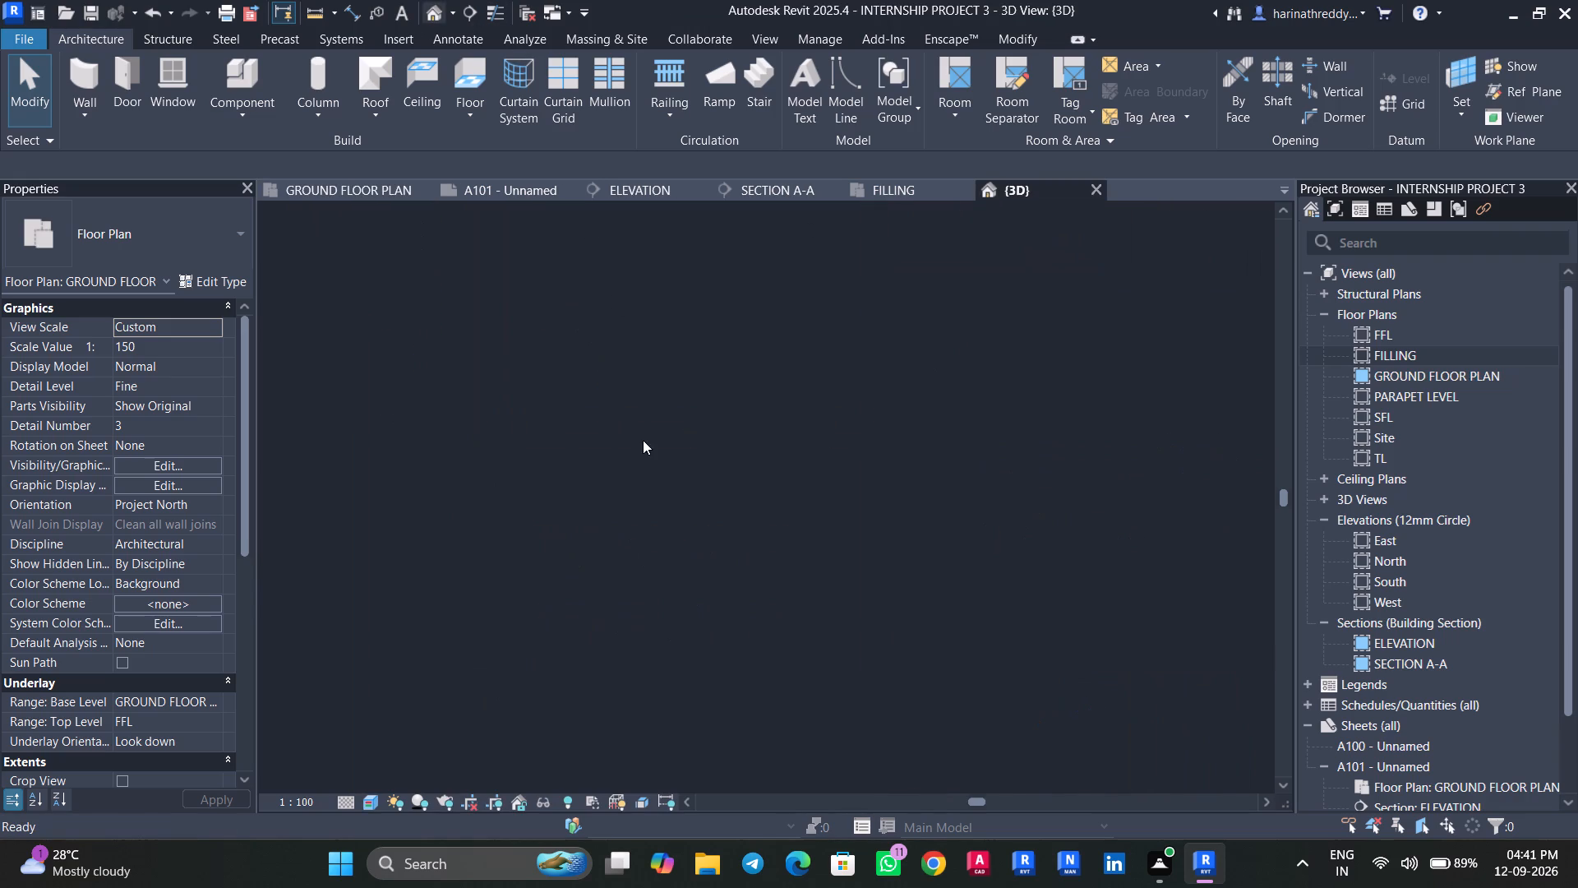
{"action": "left_click", "coordinate": [682, 658]}
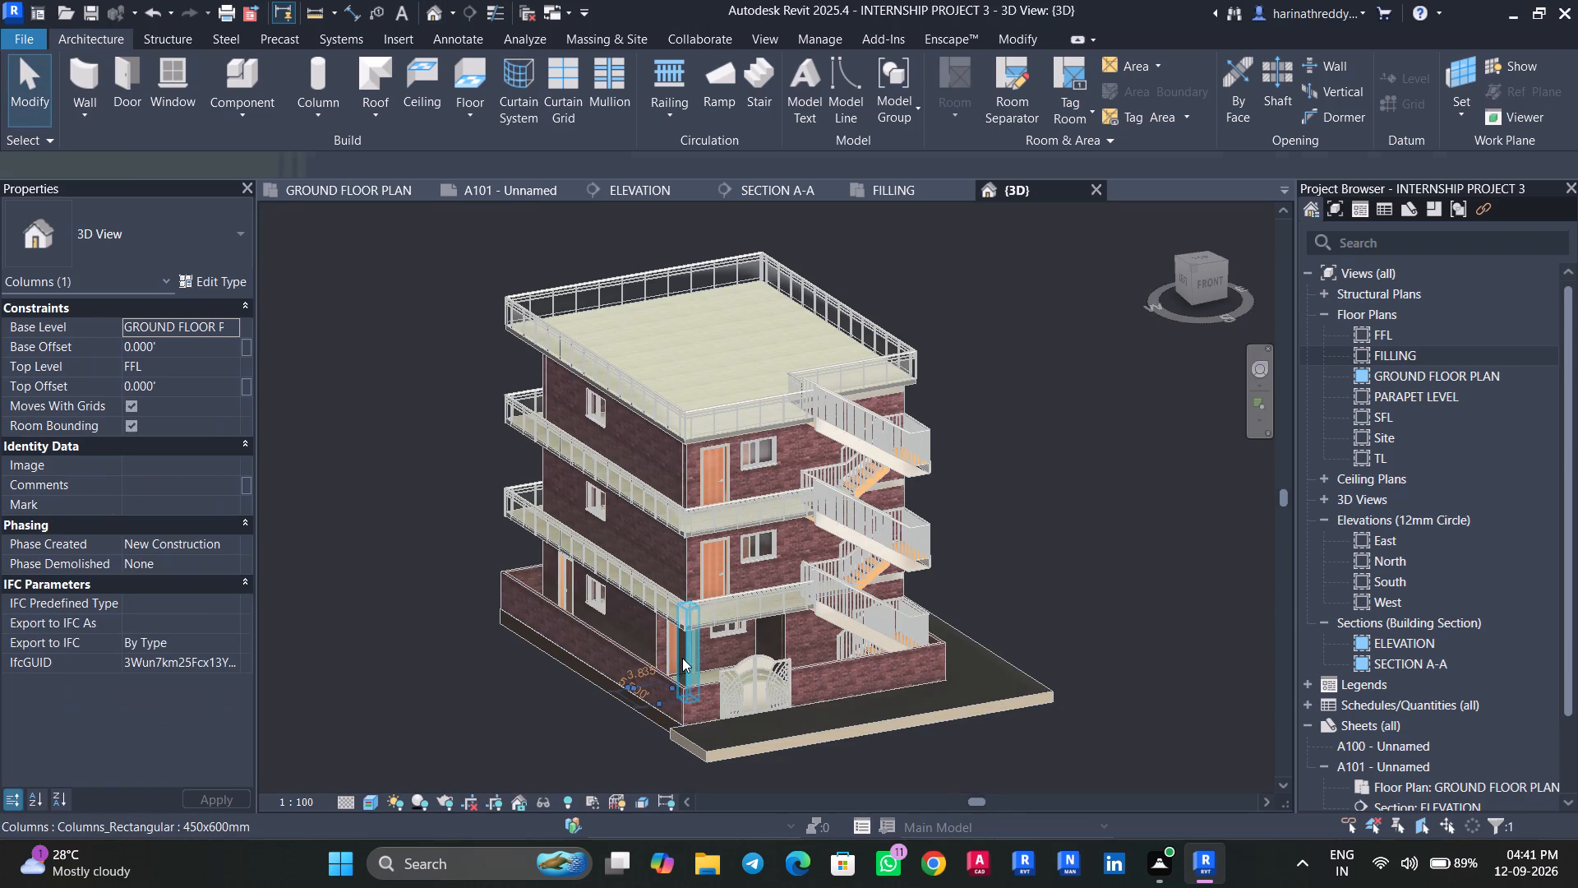
{"action": "middle_click_drag", "start_coordinate": [576, 641], "coordinate": [744, 672], "text": "shift"}
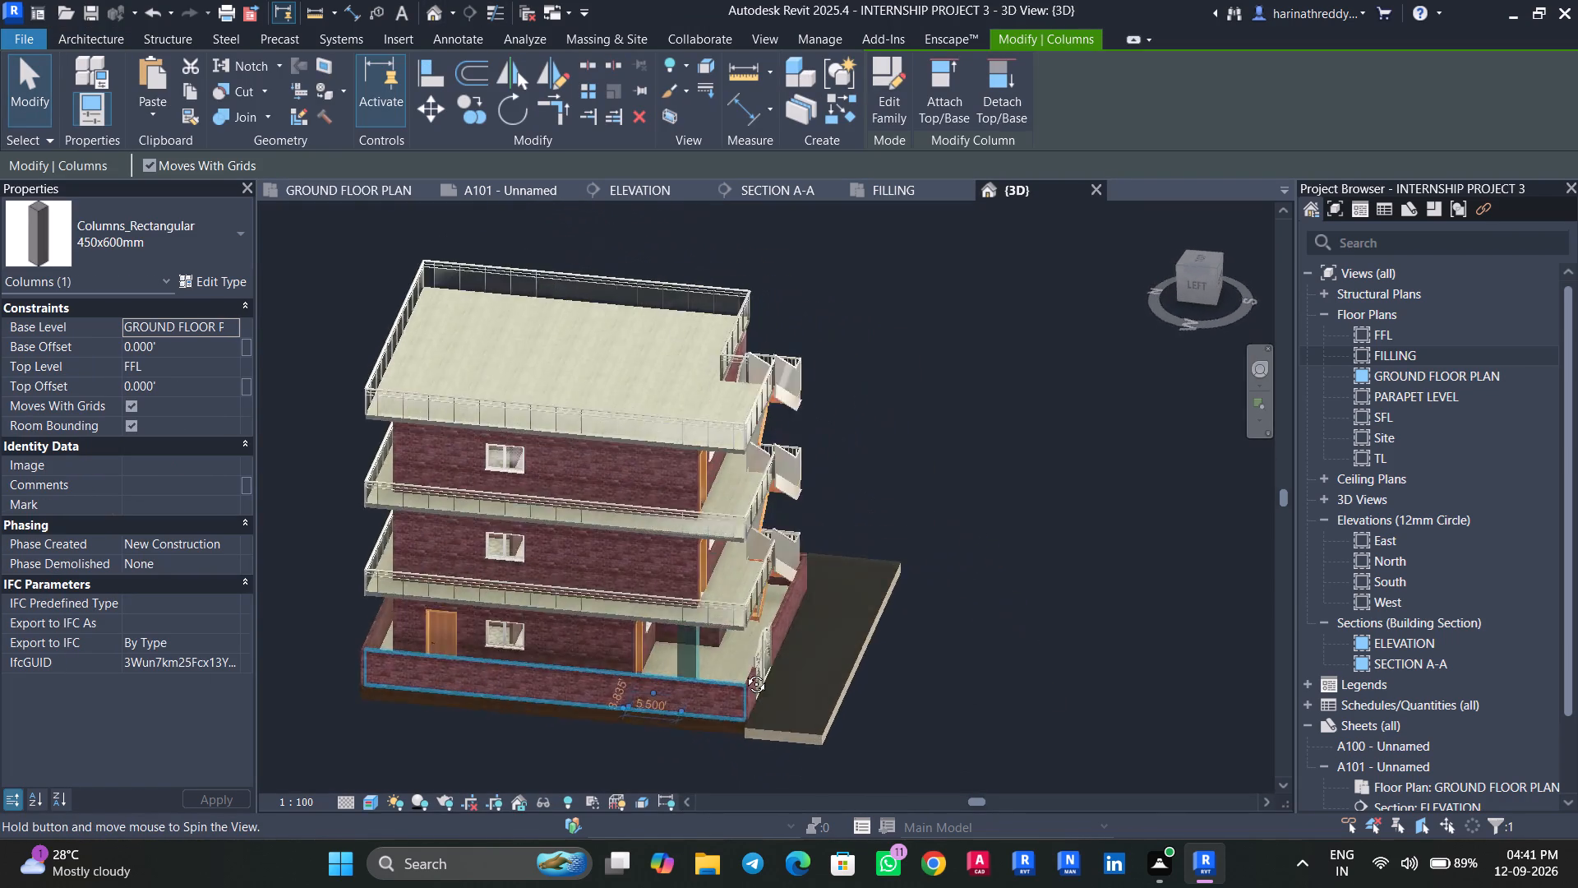
{"action": "middle_click_drag", "start_coordinate": [744, 672], "coordinate": [521, 708], "text": "shift"}
{"action": "key", "text": "Escape"}
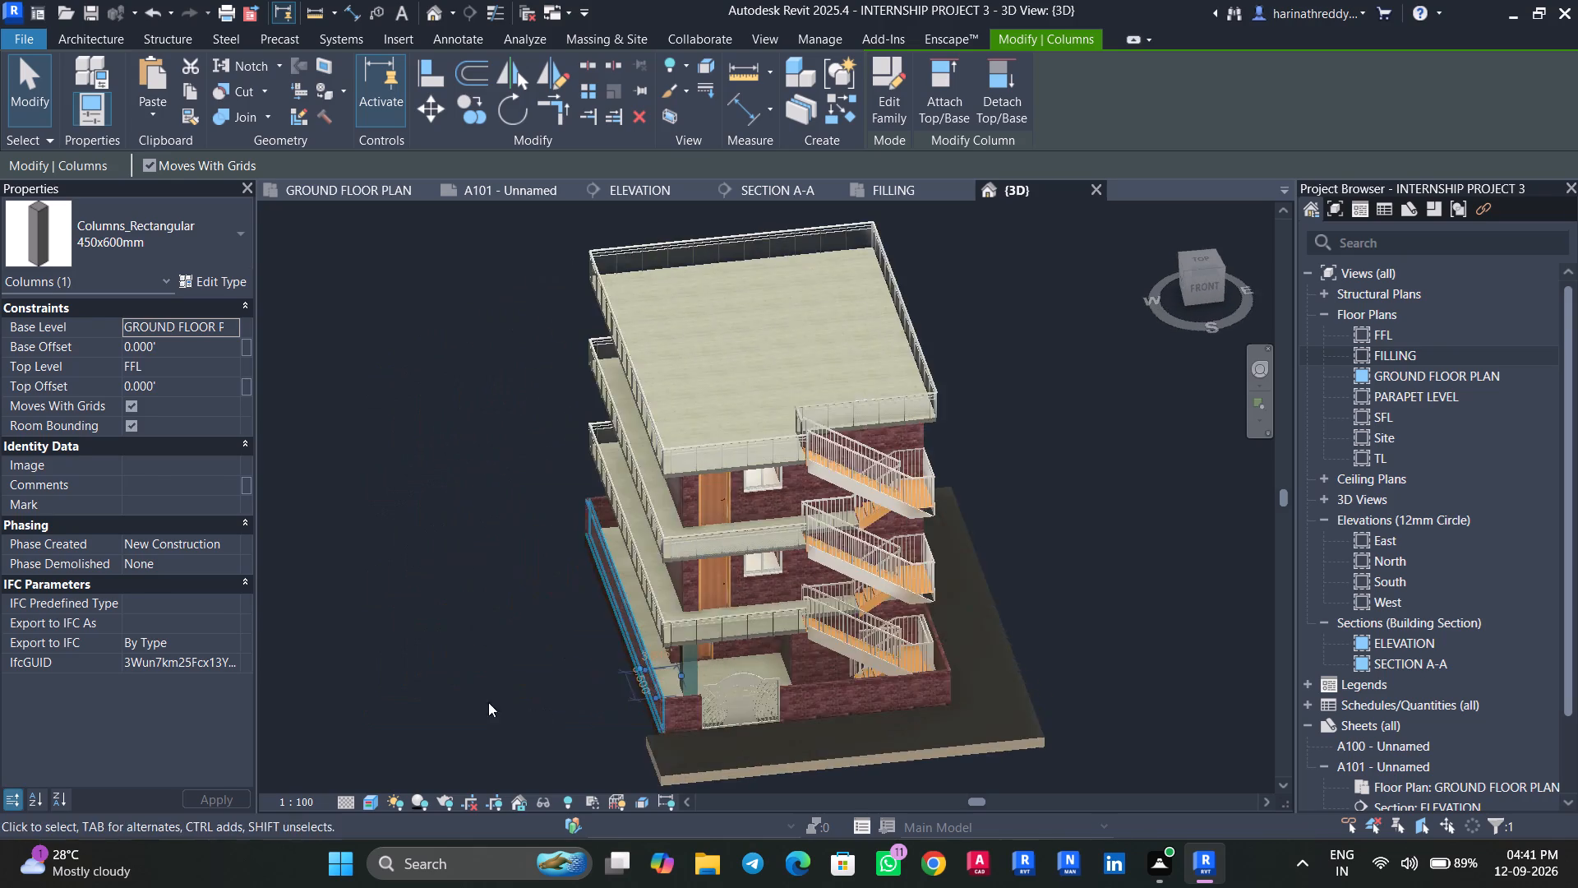
{"action": "key", "text": "Escape"}
{"action": "middle_click_drag", "start_coordinate": [489, 809], "coordinate": [362, 705], "text": "shift"}
{"action": "scroll", "coordinate": [386, 725], "scroll_direction": "down", "scroll_amount": 5}
{"action": "middle_click_drag", "start_coordinate": [429, 734], "coordinate": [422, 720], "text": "shift"}
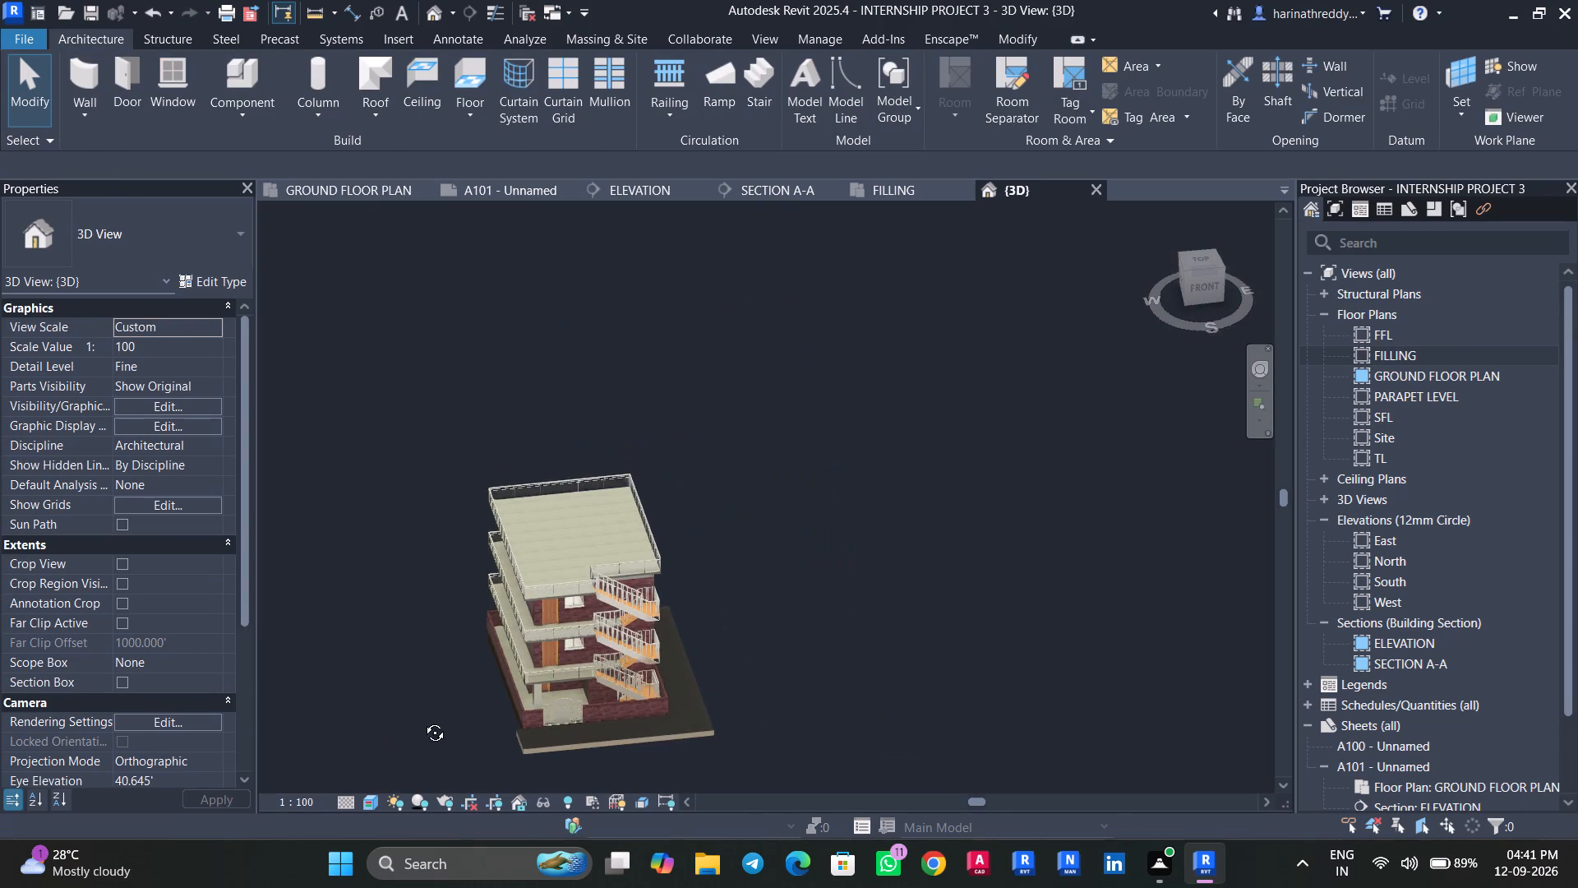
{"action": "middle_click_drag", "start_coordinate": [422, 720], "coordinate": [362, 590], "text": "shift"}
In the GROUND FLOOR PLAN, dimension the 3' BALCONY strip from the outer wall's inner face to the exterior wall beside HALL.
{"action": "double_click", "coordinate": [352, 179]}
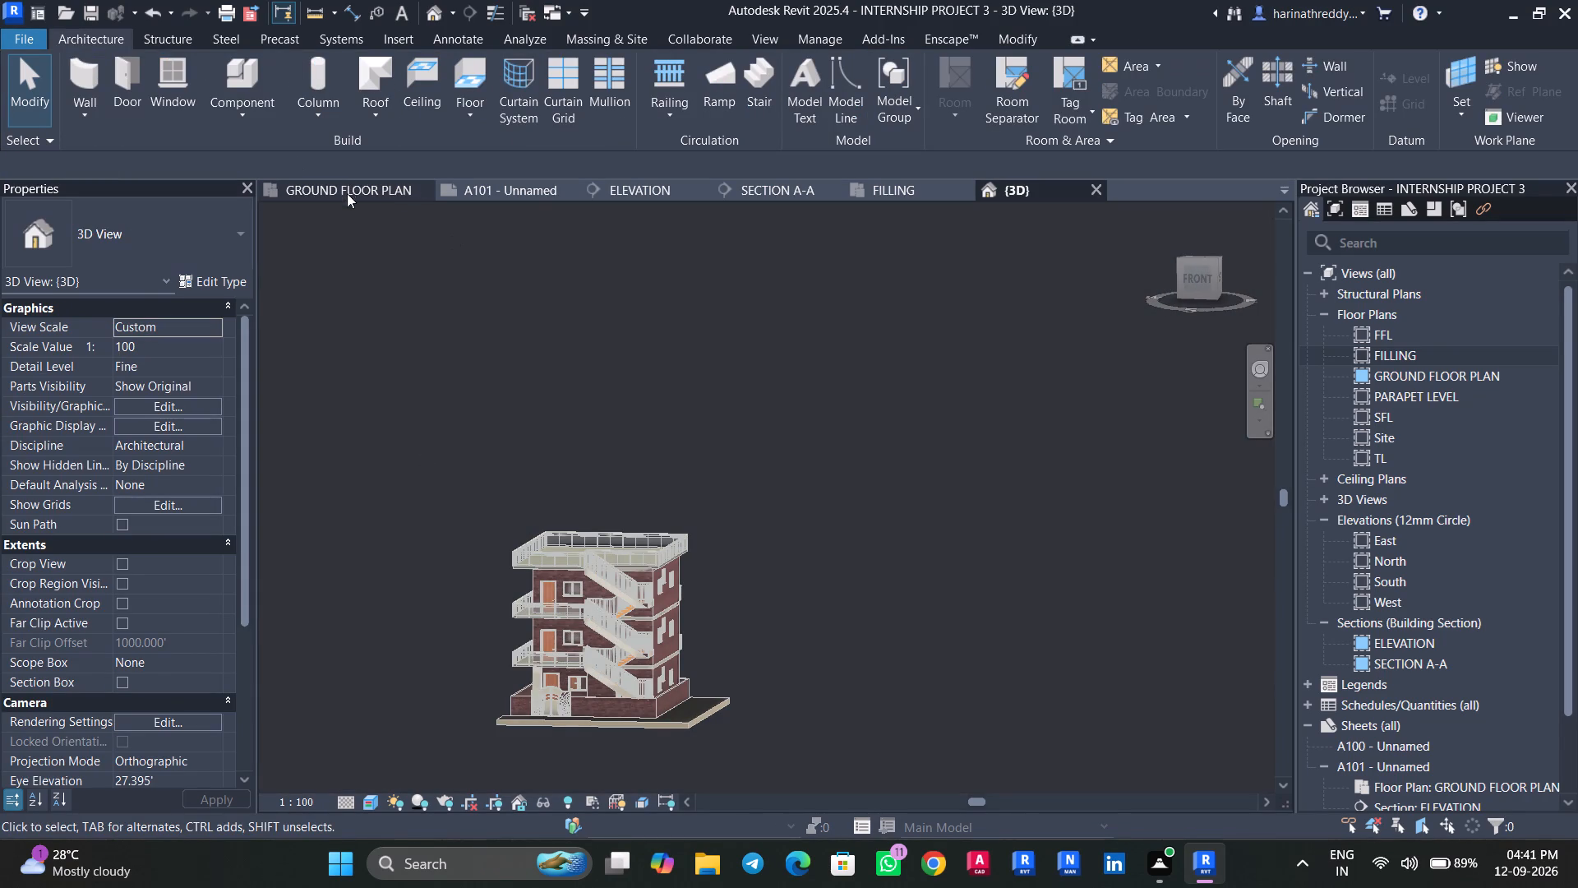
{"action": "left_click", "coordinate": [347, 193]}
{"action": "middle_click_drag", "start_coordinate": [543, 510], "coordinate": [591, 784]}
{"action": "scroll", "coordinate": [596, 764], "scroll_direction": "down", "scroll_amount": 9}
{"action": "type", "text": "DI"}
{"action": "scroll", "coordinate": [555, 580], "scroll_direction": "up", "scroll_amount": 2}
{"action": "key", "text": "Tab"}
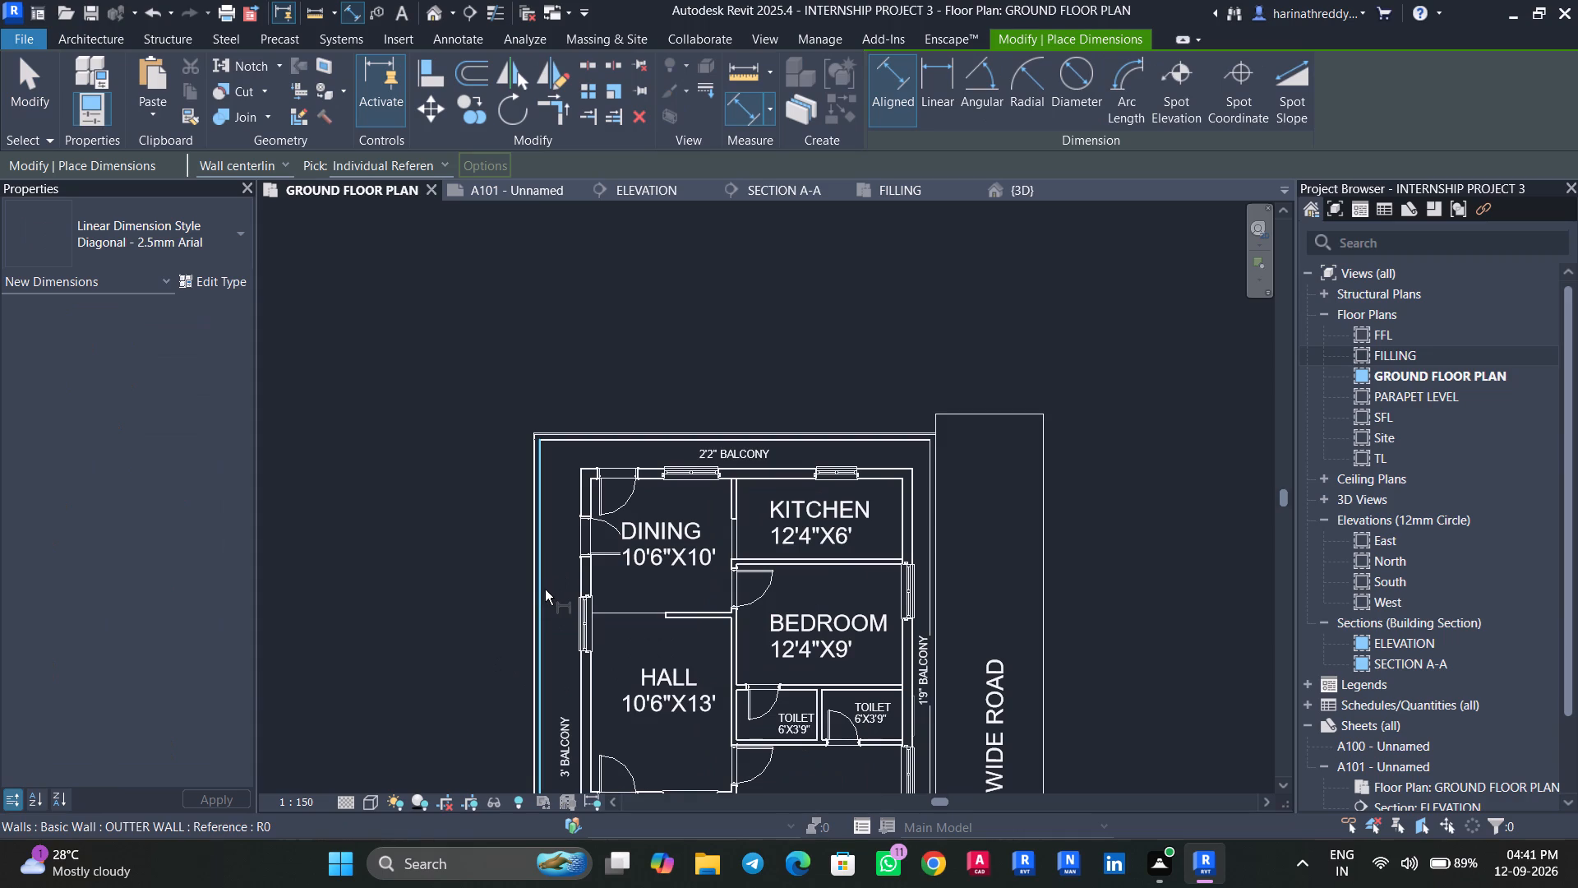
{"action": "left_click", "coordinate": [546, 590]}
{"action": "key", "text": "Tab"}
{"action": "left_click", "coordinate": [581, 585]}
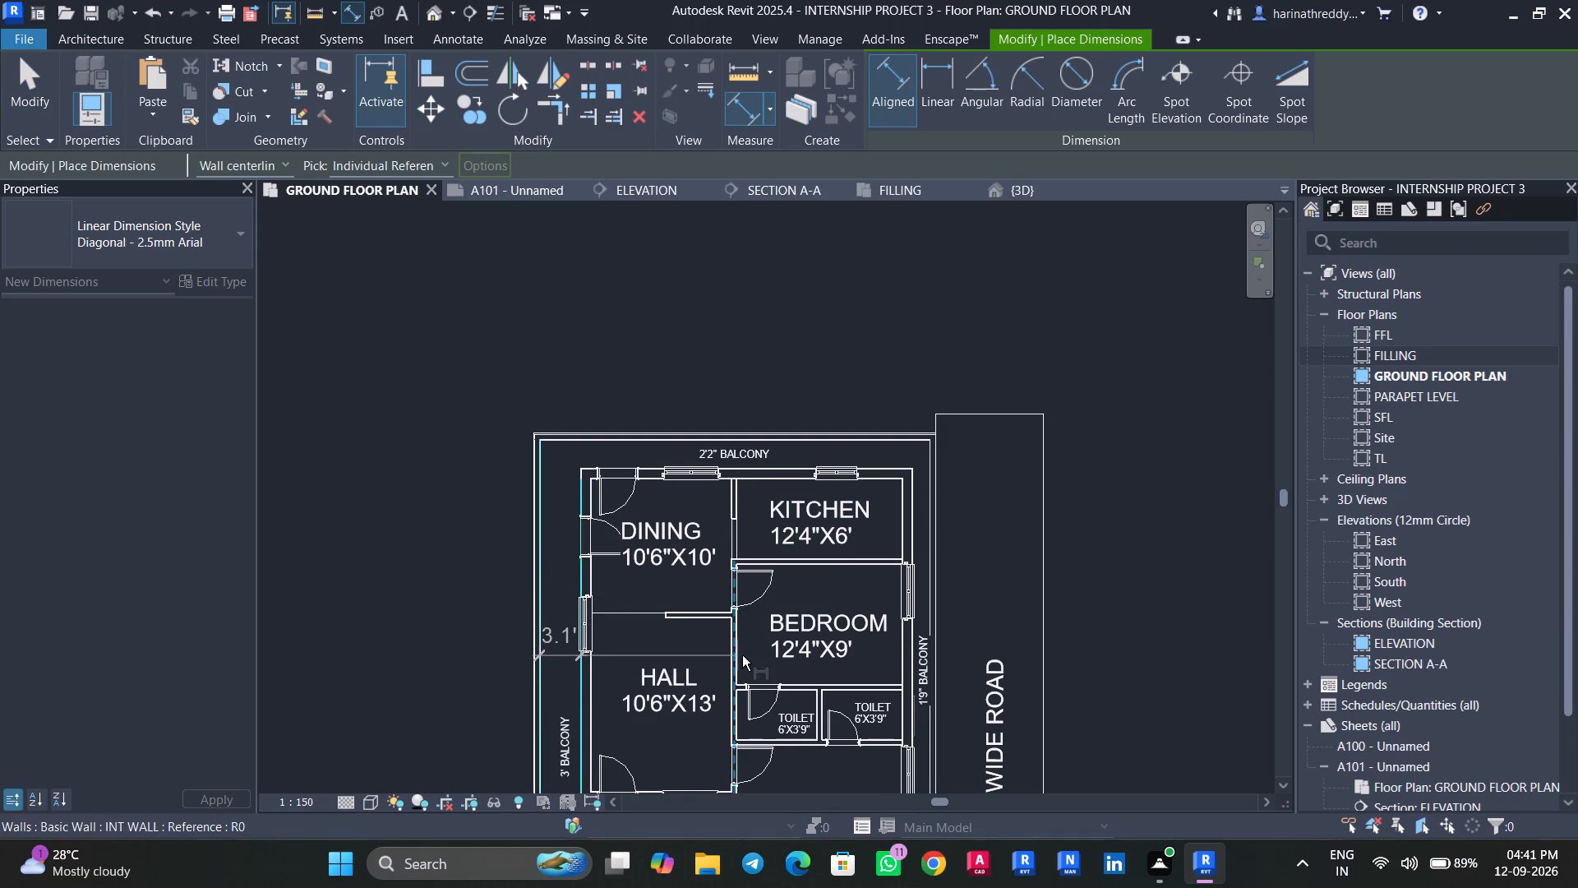
{"action": "left_click", "coordinate": [769, 648]}
{"action": "key", "text": "Escape"}
{"action": "key", "text": "Escape"}
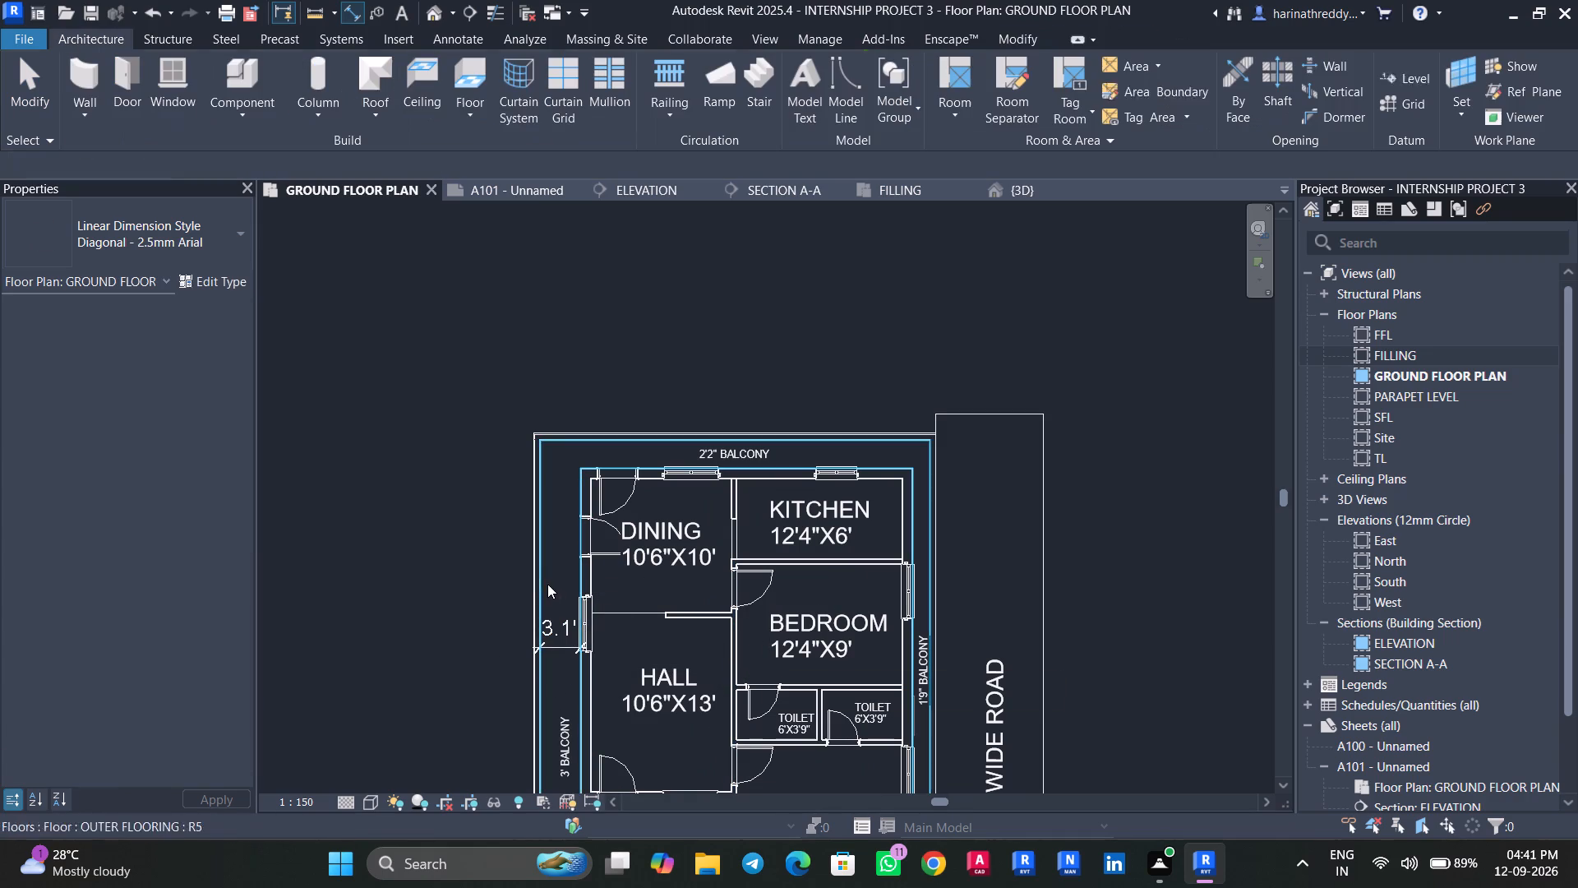
{"action": "key", "text": "Escape"}
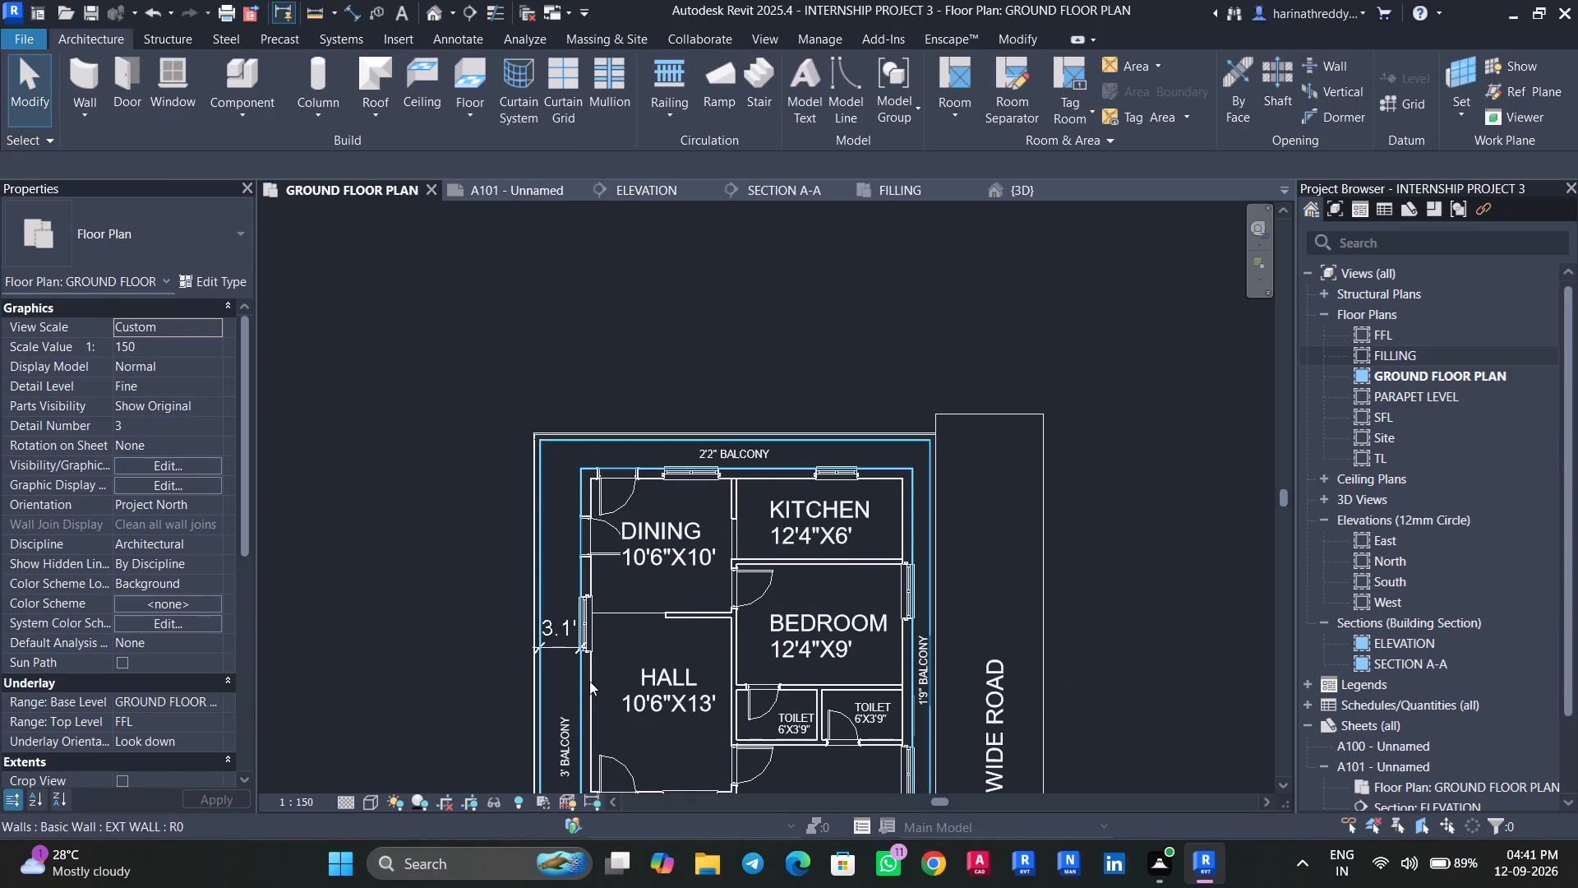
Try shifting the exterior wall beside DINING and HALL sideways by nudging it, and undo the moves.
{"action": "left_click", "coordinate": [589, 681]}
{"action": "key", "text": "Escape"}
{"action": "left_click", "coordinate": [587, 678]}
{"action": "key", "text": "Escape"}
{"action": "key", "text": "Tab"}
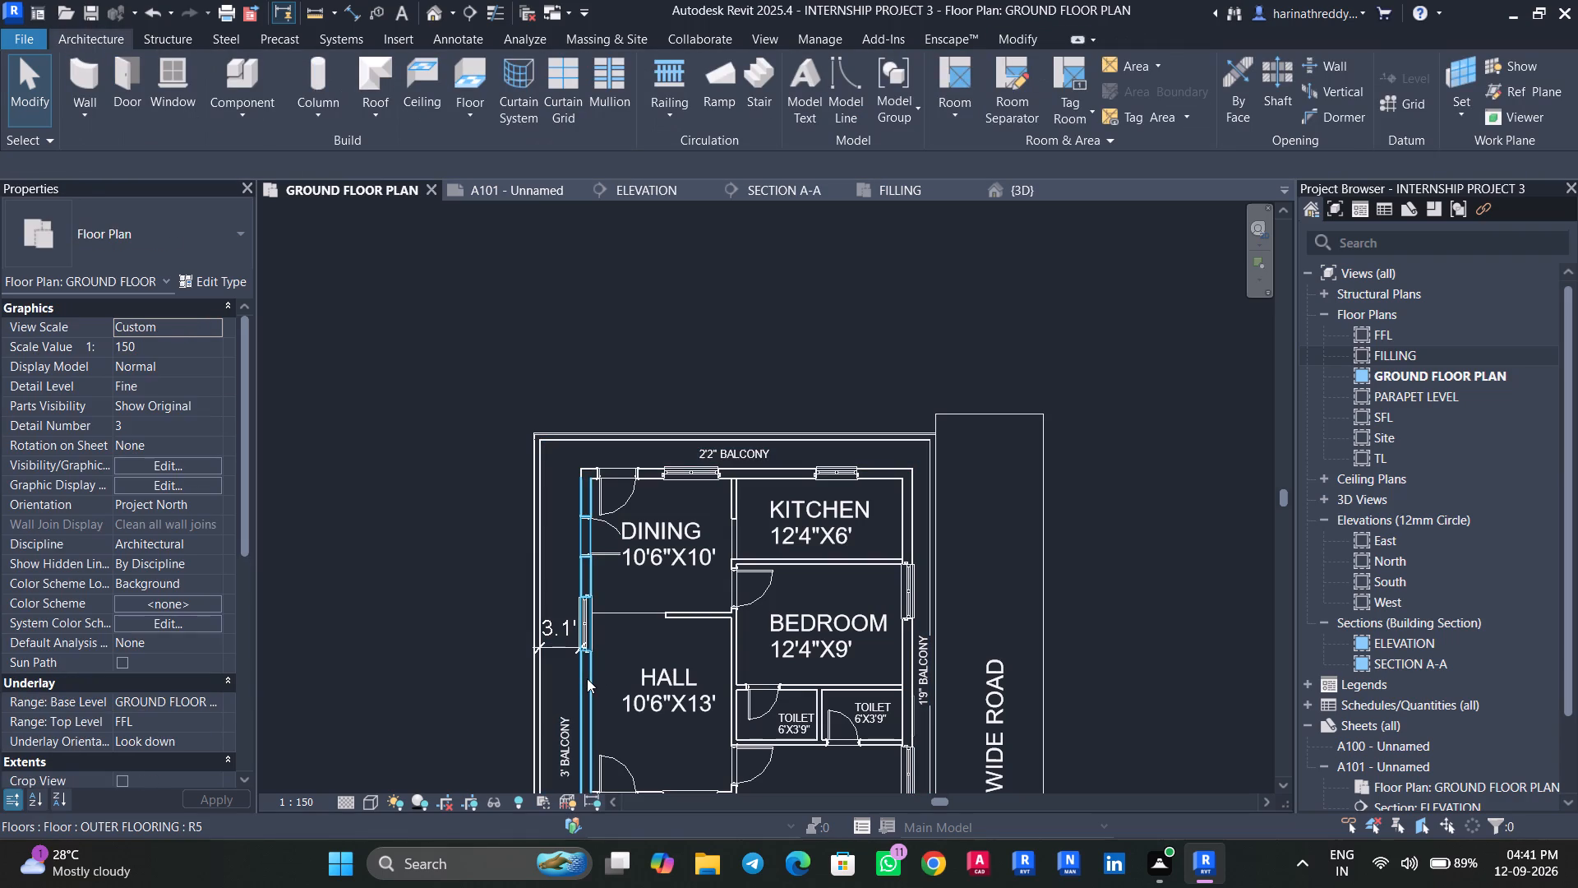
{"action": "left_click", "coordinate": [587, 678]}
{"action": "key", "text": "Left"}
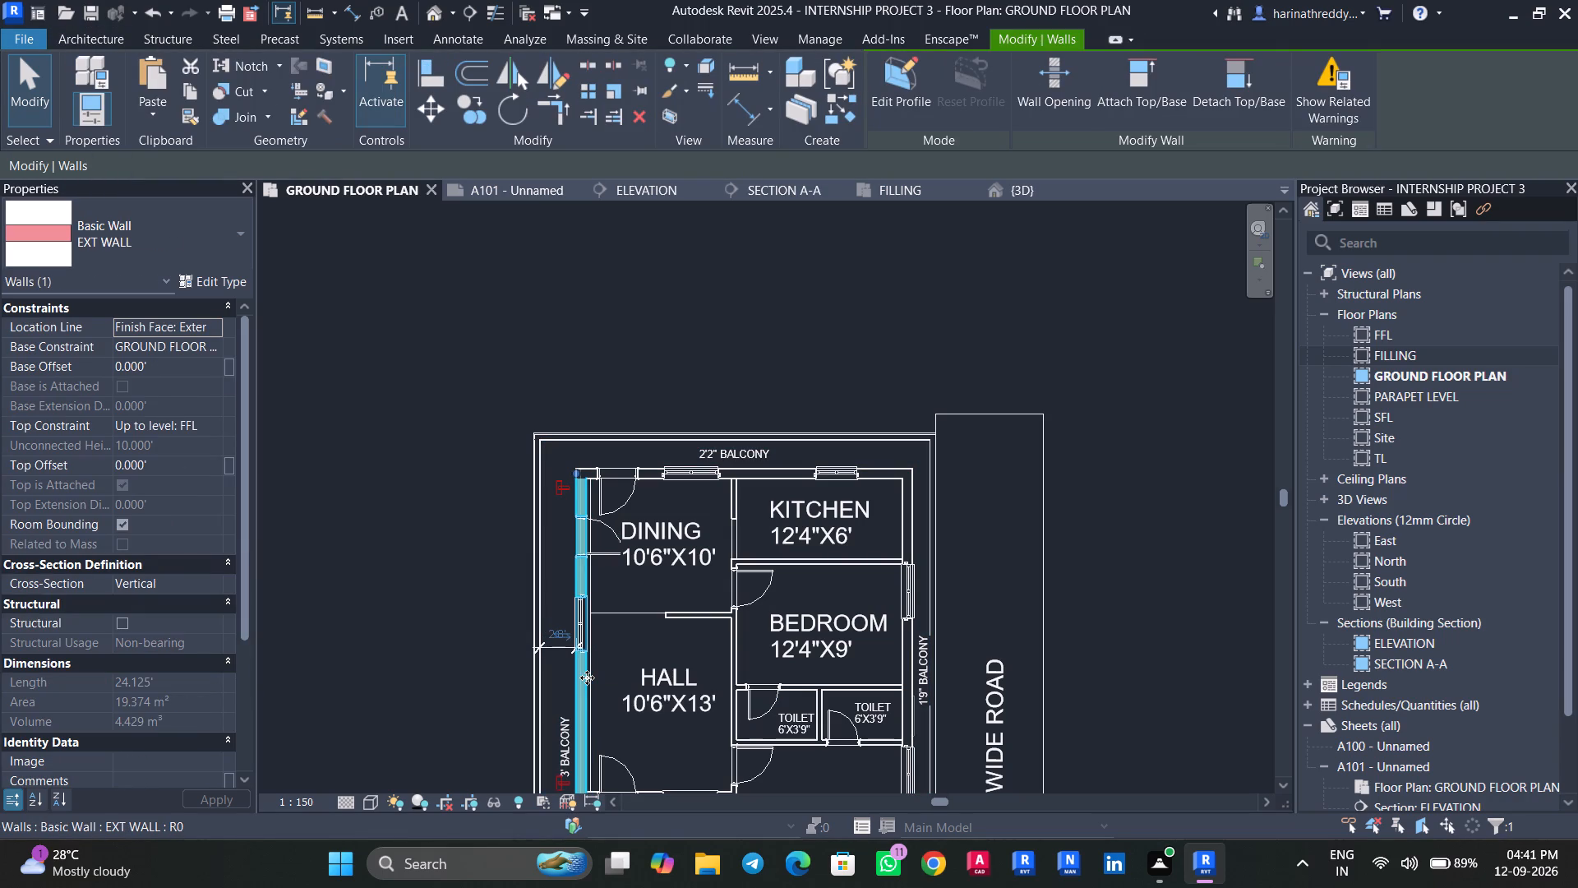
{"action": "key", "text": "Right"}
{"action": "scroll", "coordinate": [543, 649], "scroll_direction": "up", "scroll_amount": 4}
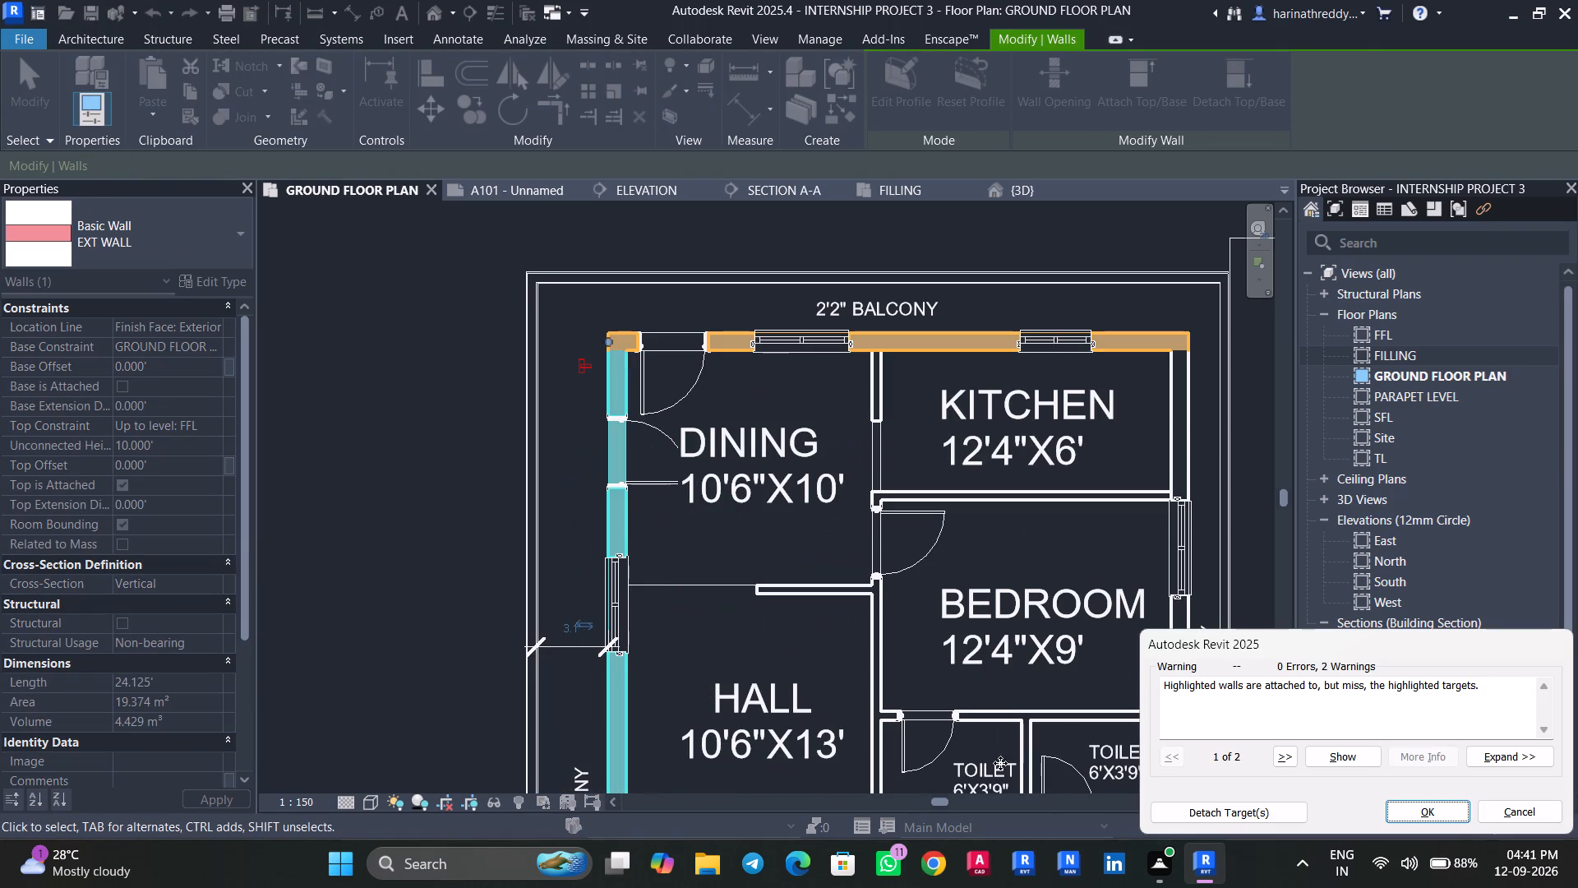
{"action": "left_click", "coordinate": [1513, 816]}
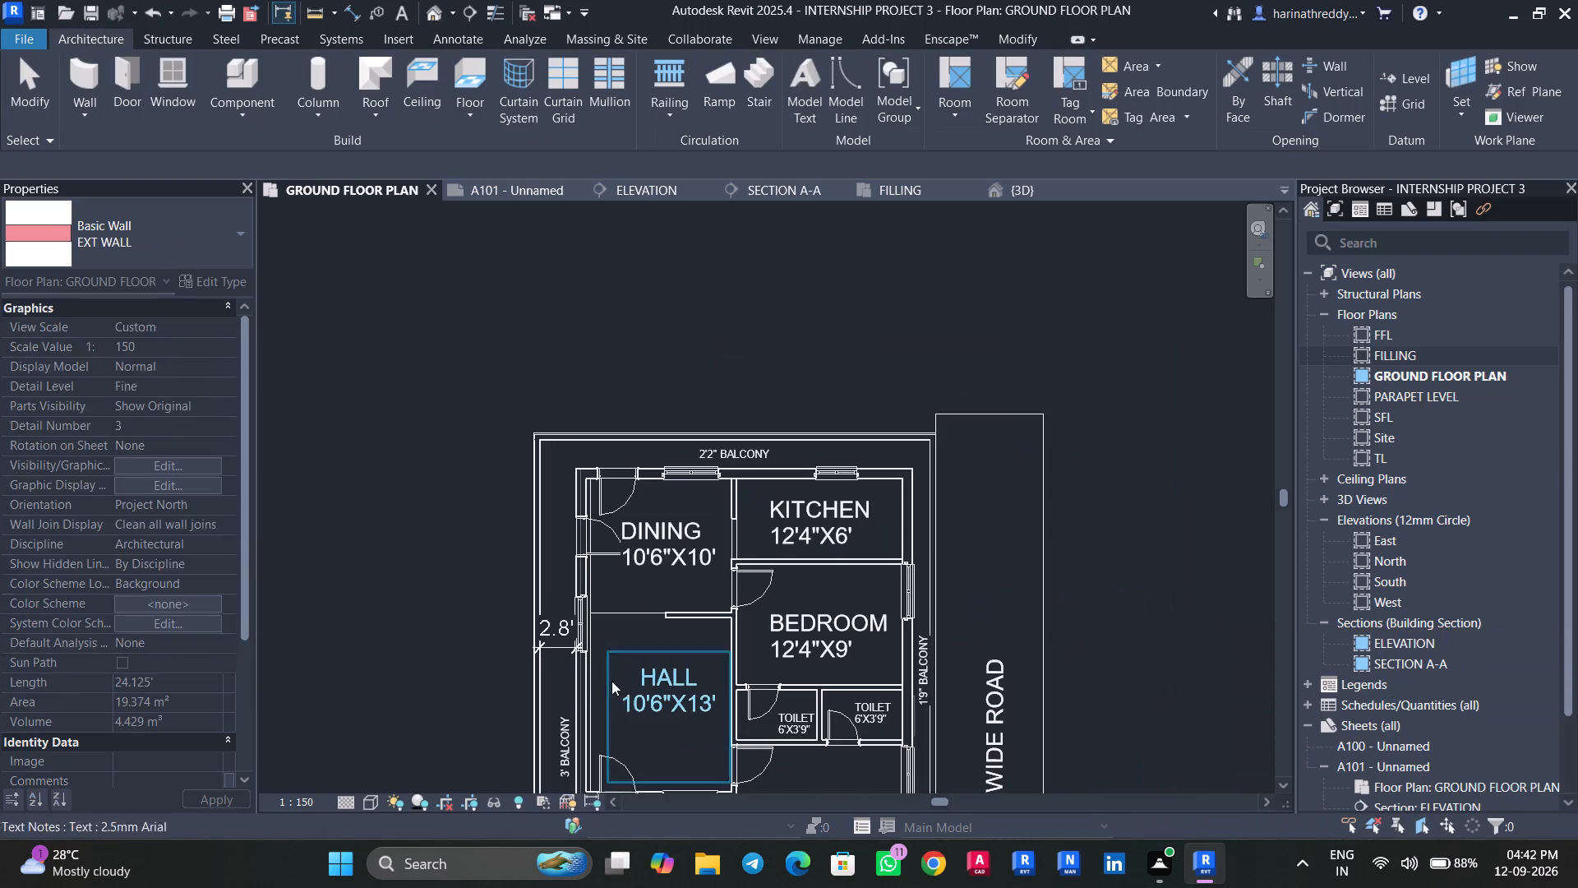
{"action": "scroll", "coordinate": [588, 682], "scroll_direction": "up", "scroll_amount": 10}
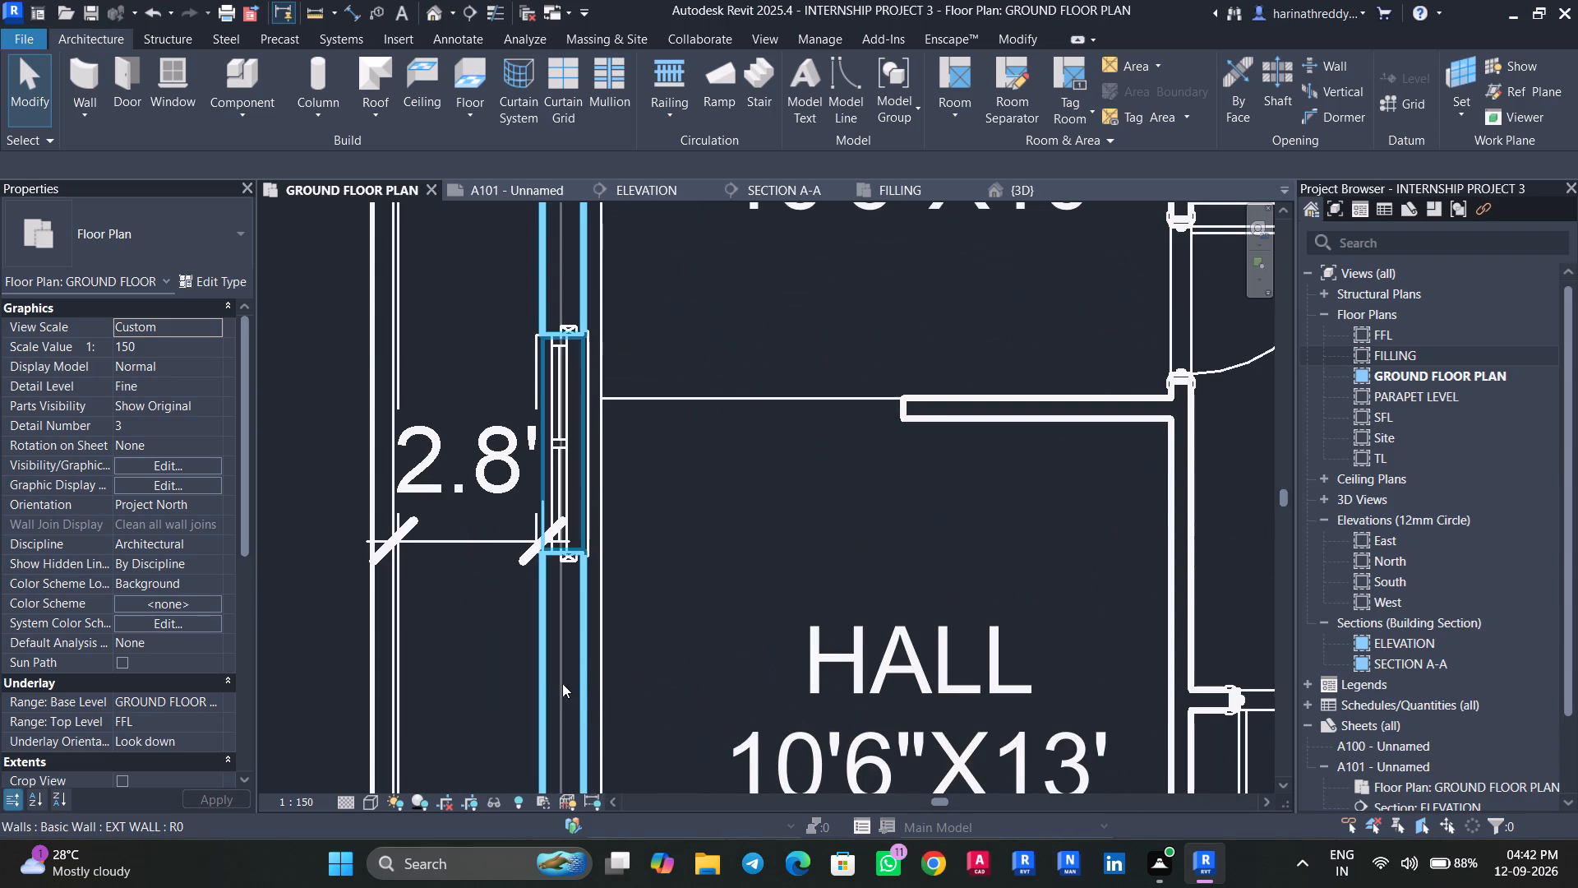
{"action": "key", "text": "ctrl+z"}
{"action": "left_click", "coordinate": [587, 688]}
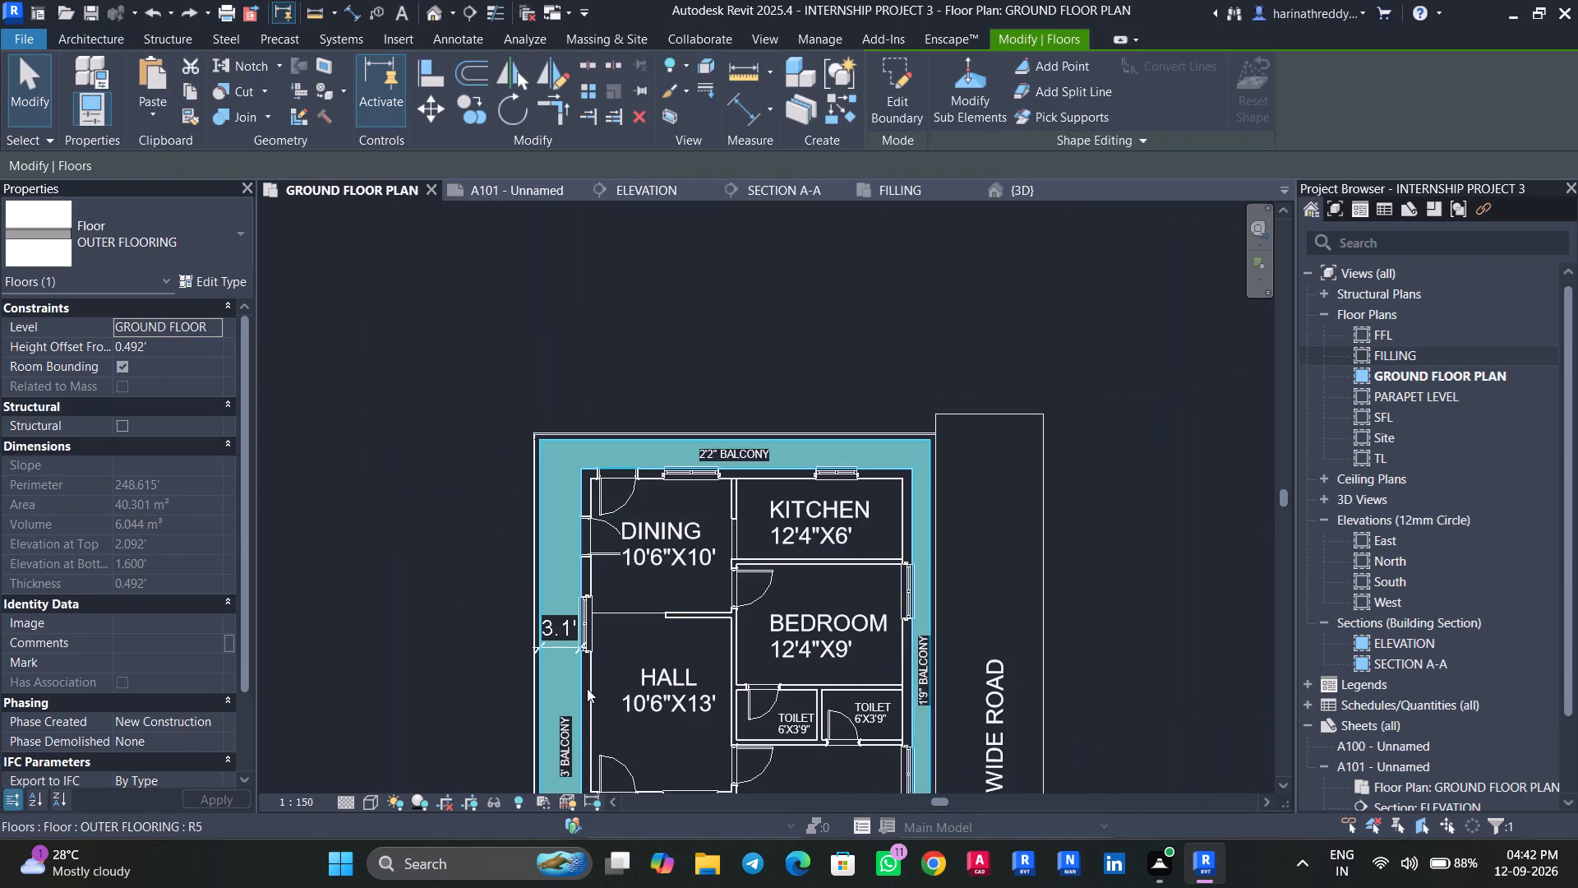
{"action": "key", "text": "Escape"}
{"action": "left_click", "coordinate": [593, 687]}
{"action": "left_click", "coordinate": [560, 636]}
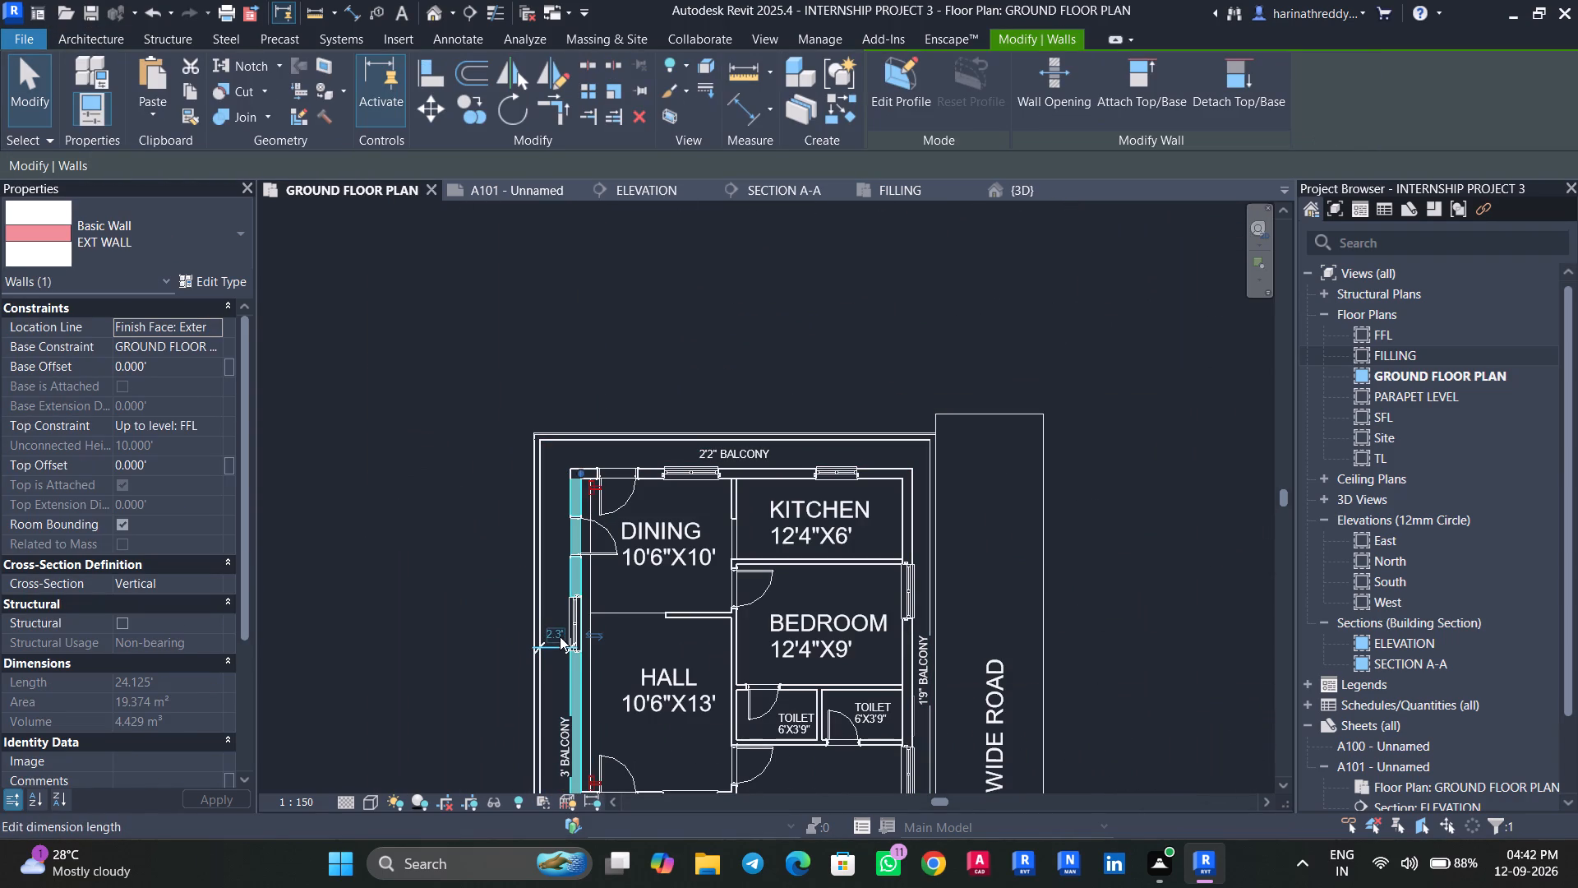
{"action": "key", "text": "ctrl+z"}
Set the distance between the outer wall and the exterior wall beside DINING and HALL to 3'.
{"action": "left_click", "coordinate": [593, 672]}
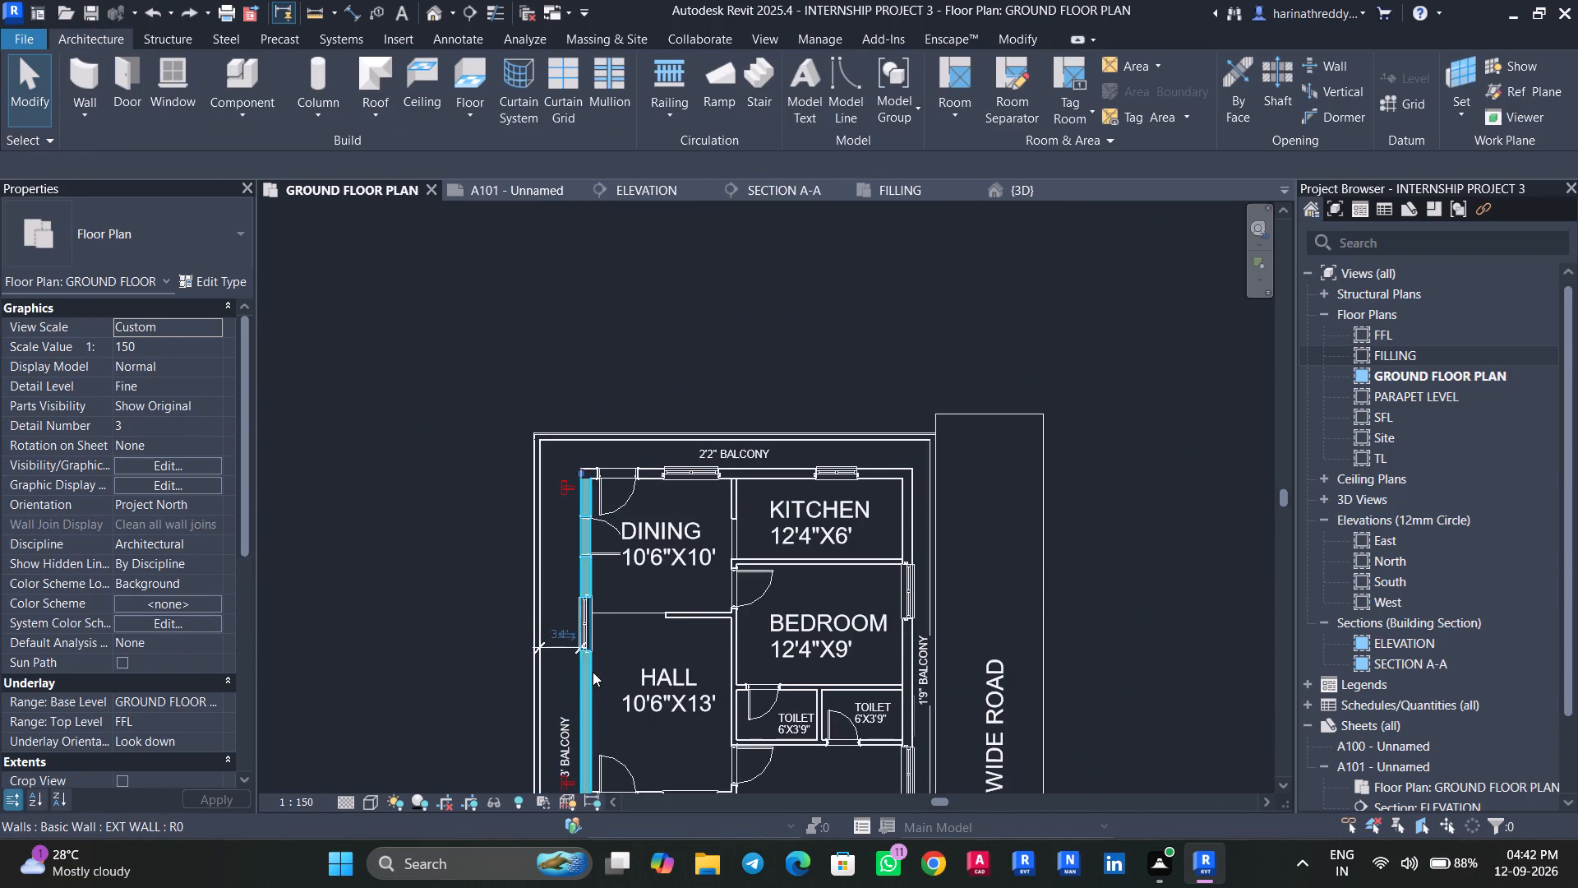
{"action": "scroll", "coordinate": [558, 633], "scroll_direction": "up", "scroll_amount": 10}
{"action": "left_click", "coordinate": [560, 657]}
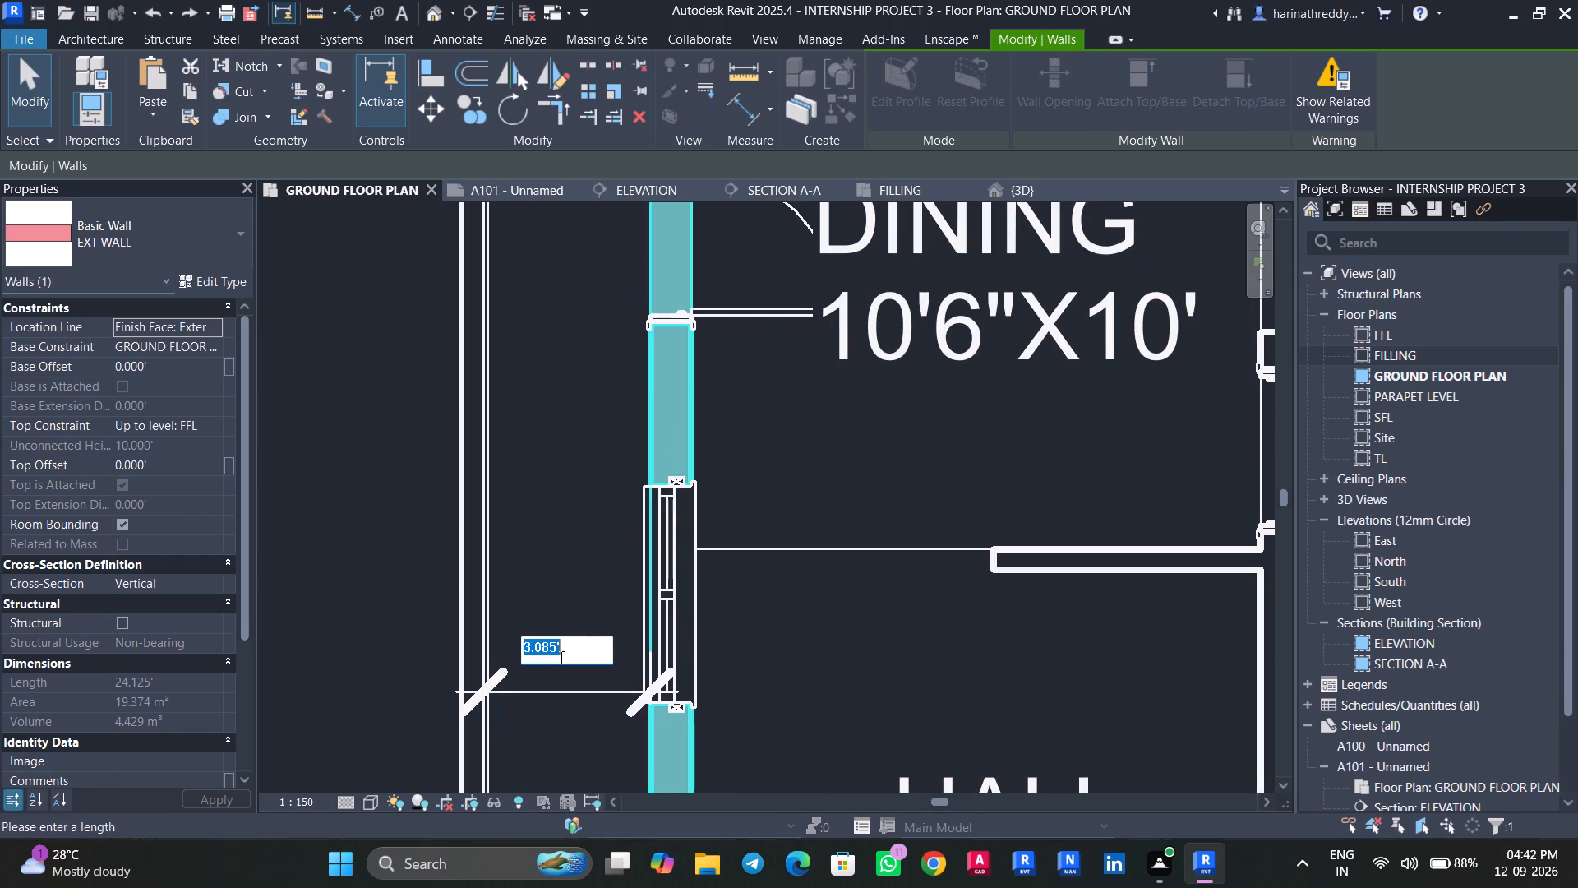
{"action": "type", "text": "3'"}
{"action": "key", "text": "Return"}
{"action": "key", "text": "Escape"}
{"action": "key", "text": "Escape"}
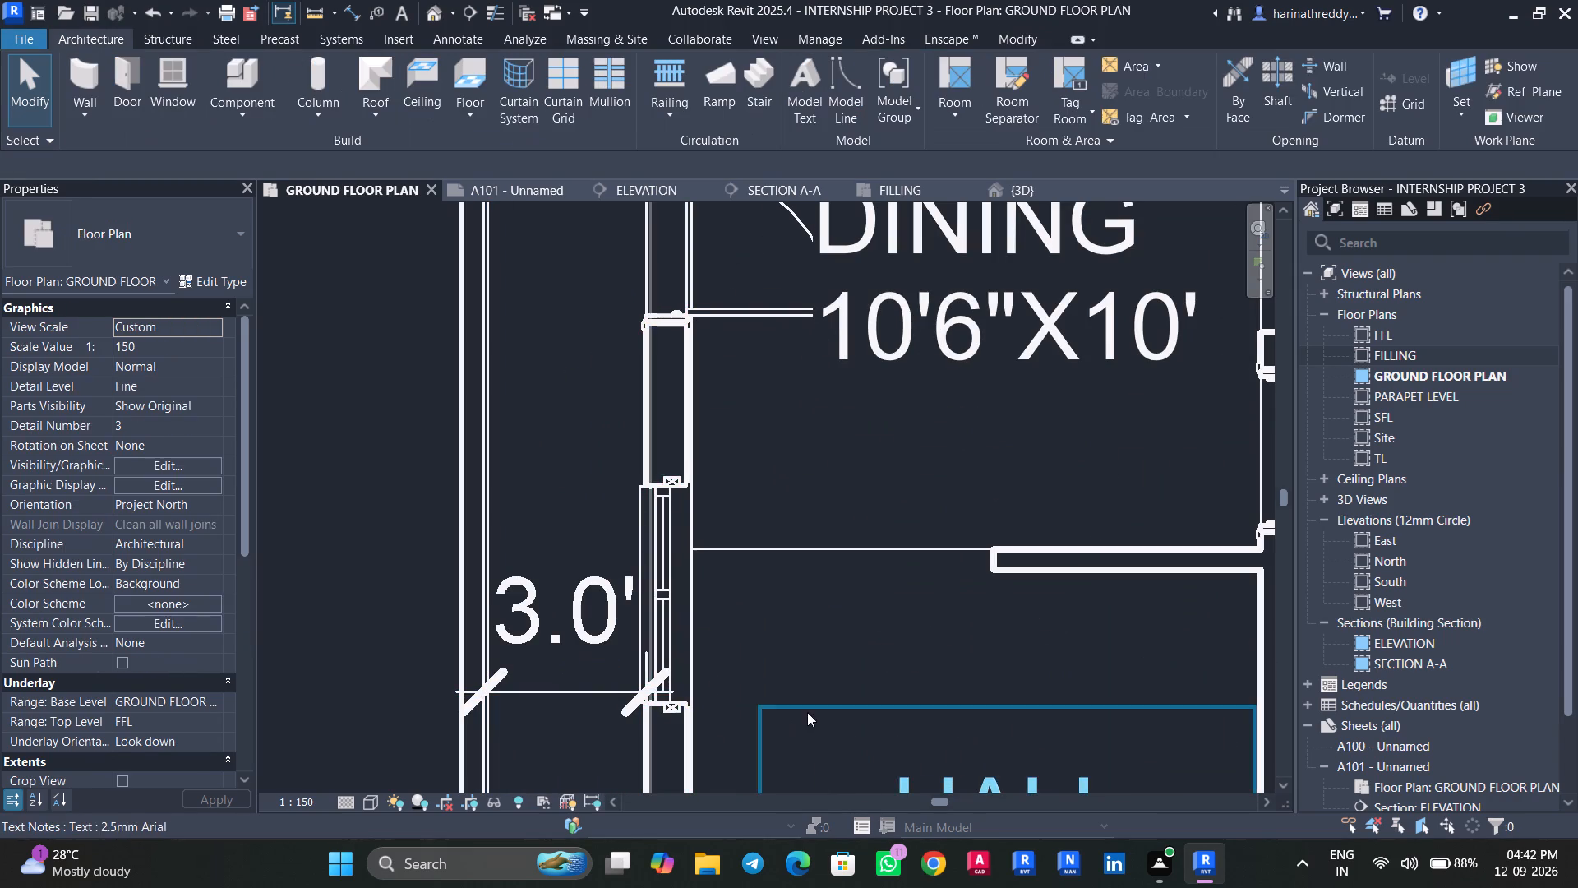
Dimension the rear balcony strip from the KITCHEN's exterior wall face to the outer wall's inner face, beside the 2'2" BALCONY note.
{"action": "scroll", "coordinate": [784, 695], "scroll_direction": "down", "scroll_amount": 7}
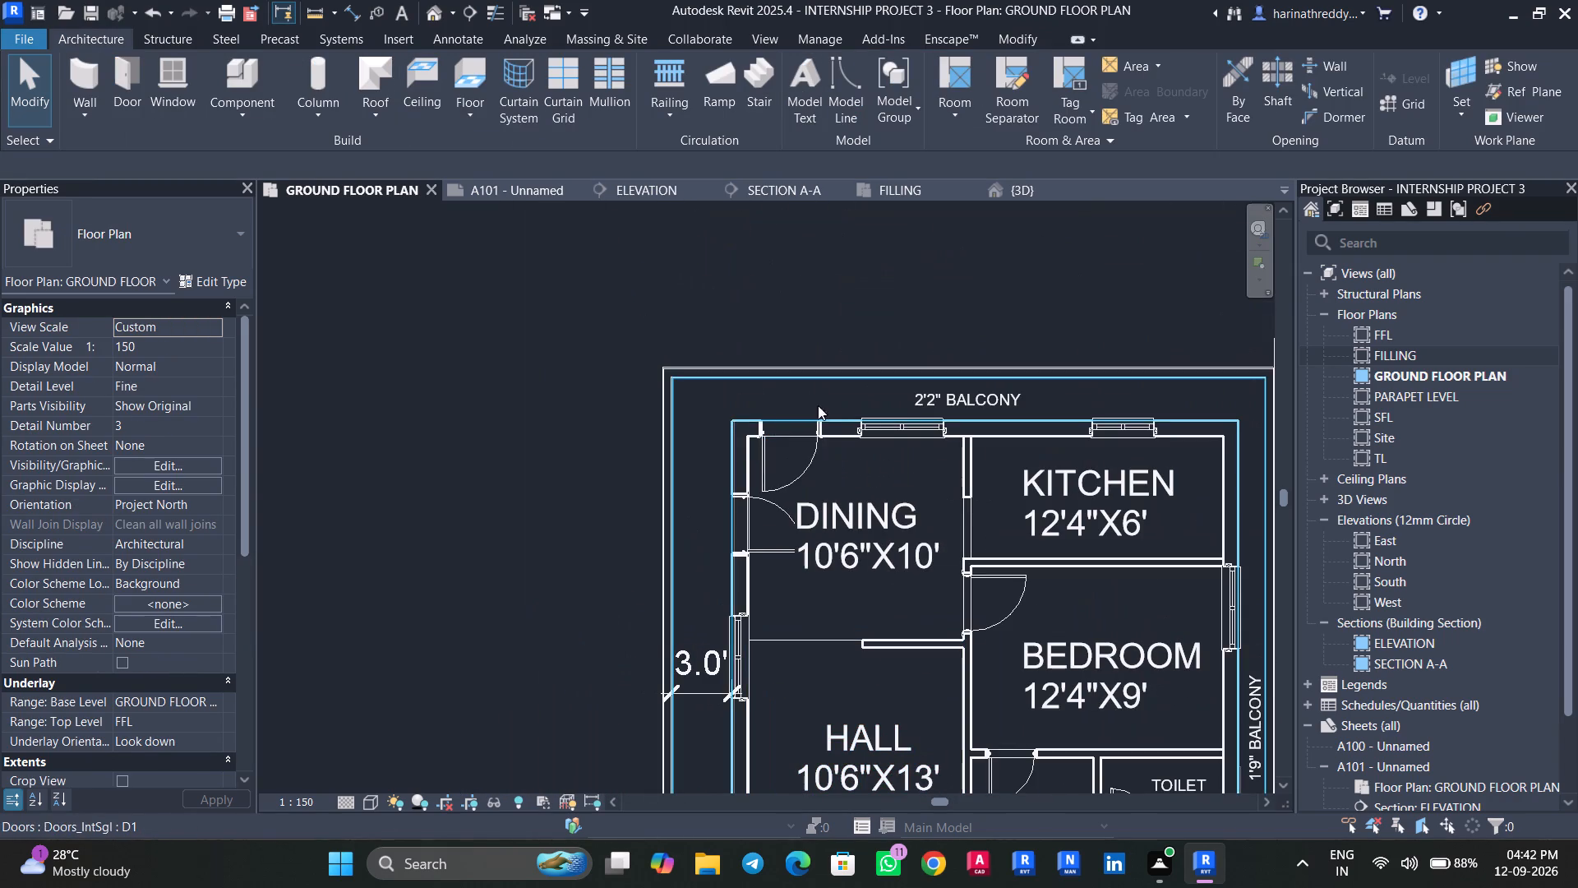
{"action": "middle_click_drag", "start_coordinate": [818, 405], "coordinate": [579, 567]}
{"action": "key", "text": "d"}
{"action": "key", "text": "i"}
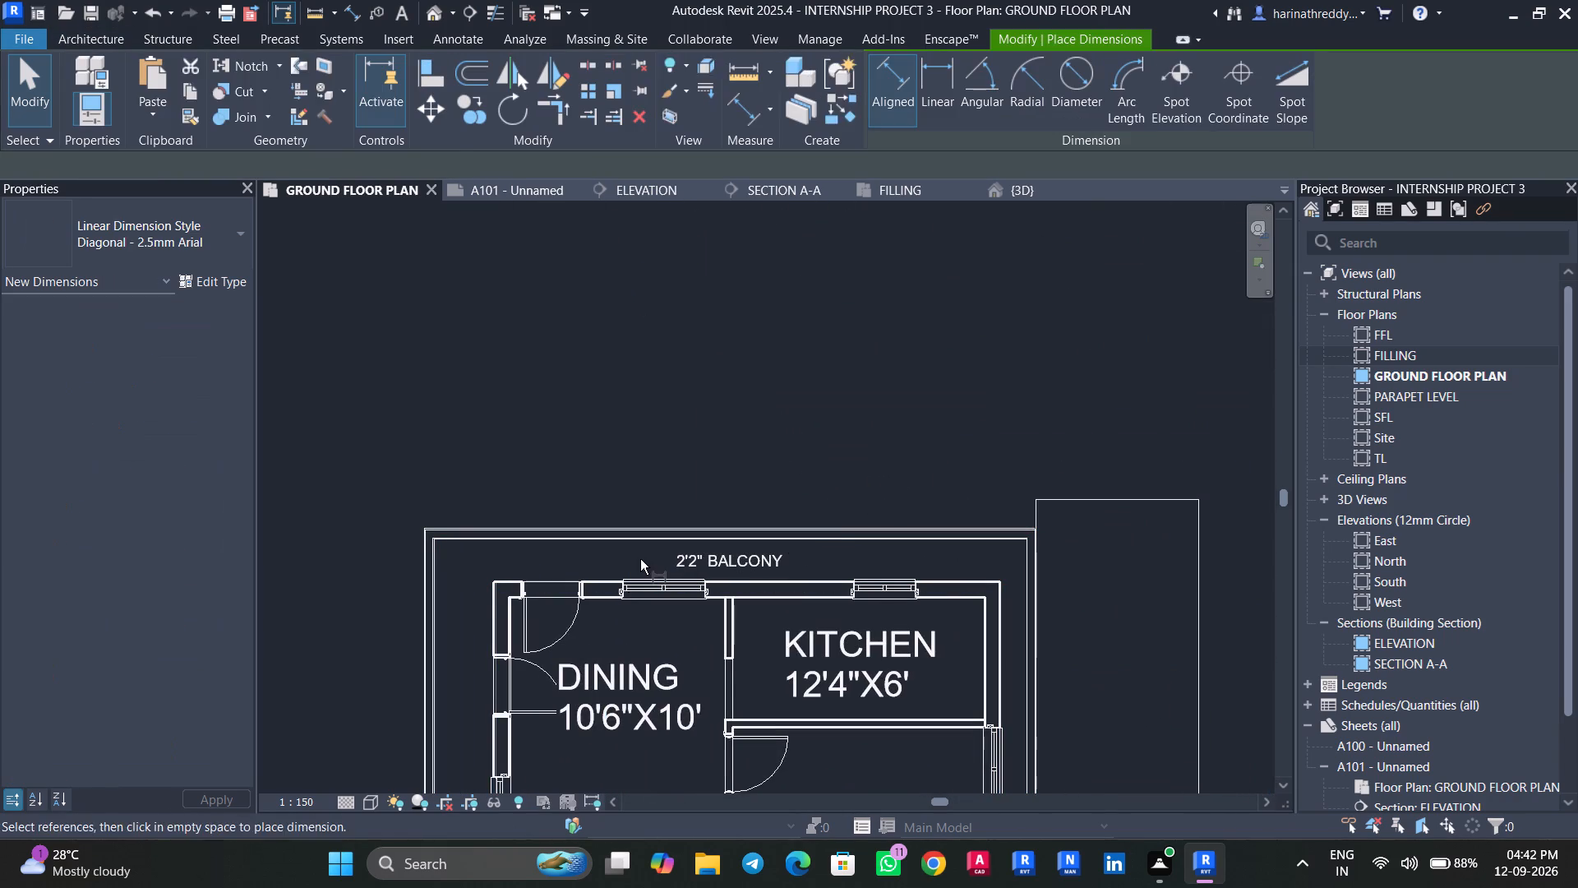
{"action": "scroll", "coordinate": [642, 558], "scroll_direction": "up", "scroll_amount": 2}
{"action": "scroll", "coordinate": [643, 558], "scroll_direction": "down", "scroll_amount": 1}
{"action": "scroll", "coordinate": [643, 558], "scroll_direction": "up", "scroll_amount": 1}
{"action": "key", "text": "Tab"}
{"action": "left_click", "coordinate": [861, 585]}
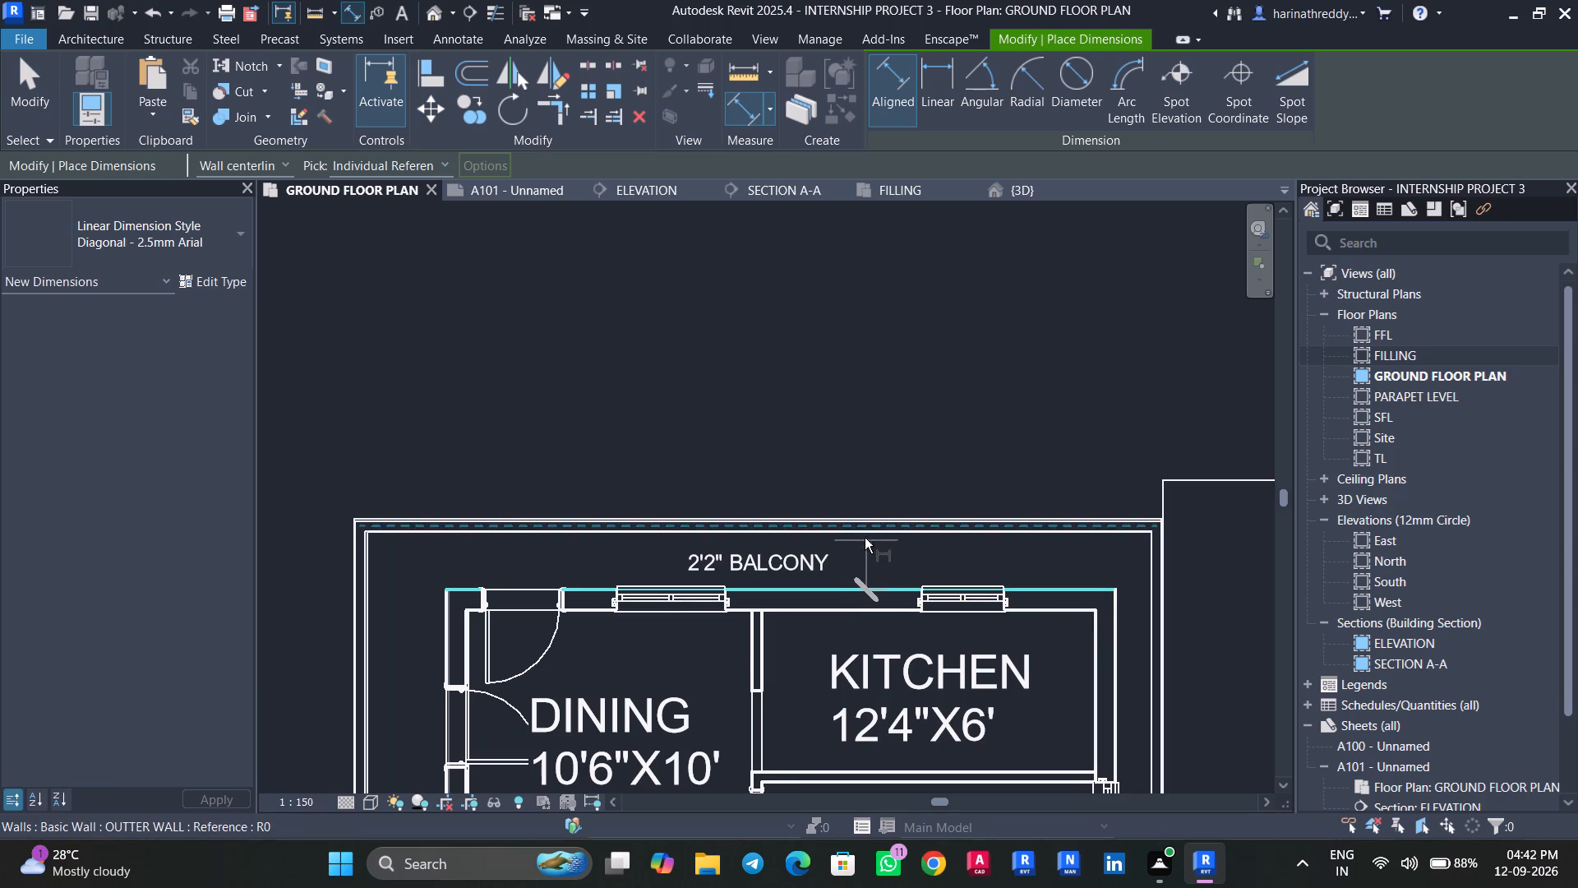
{"action": "key", "text": "Tab"}
{"action": "left_click", "coordinate": [867, 532]}
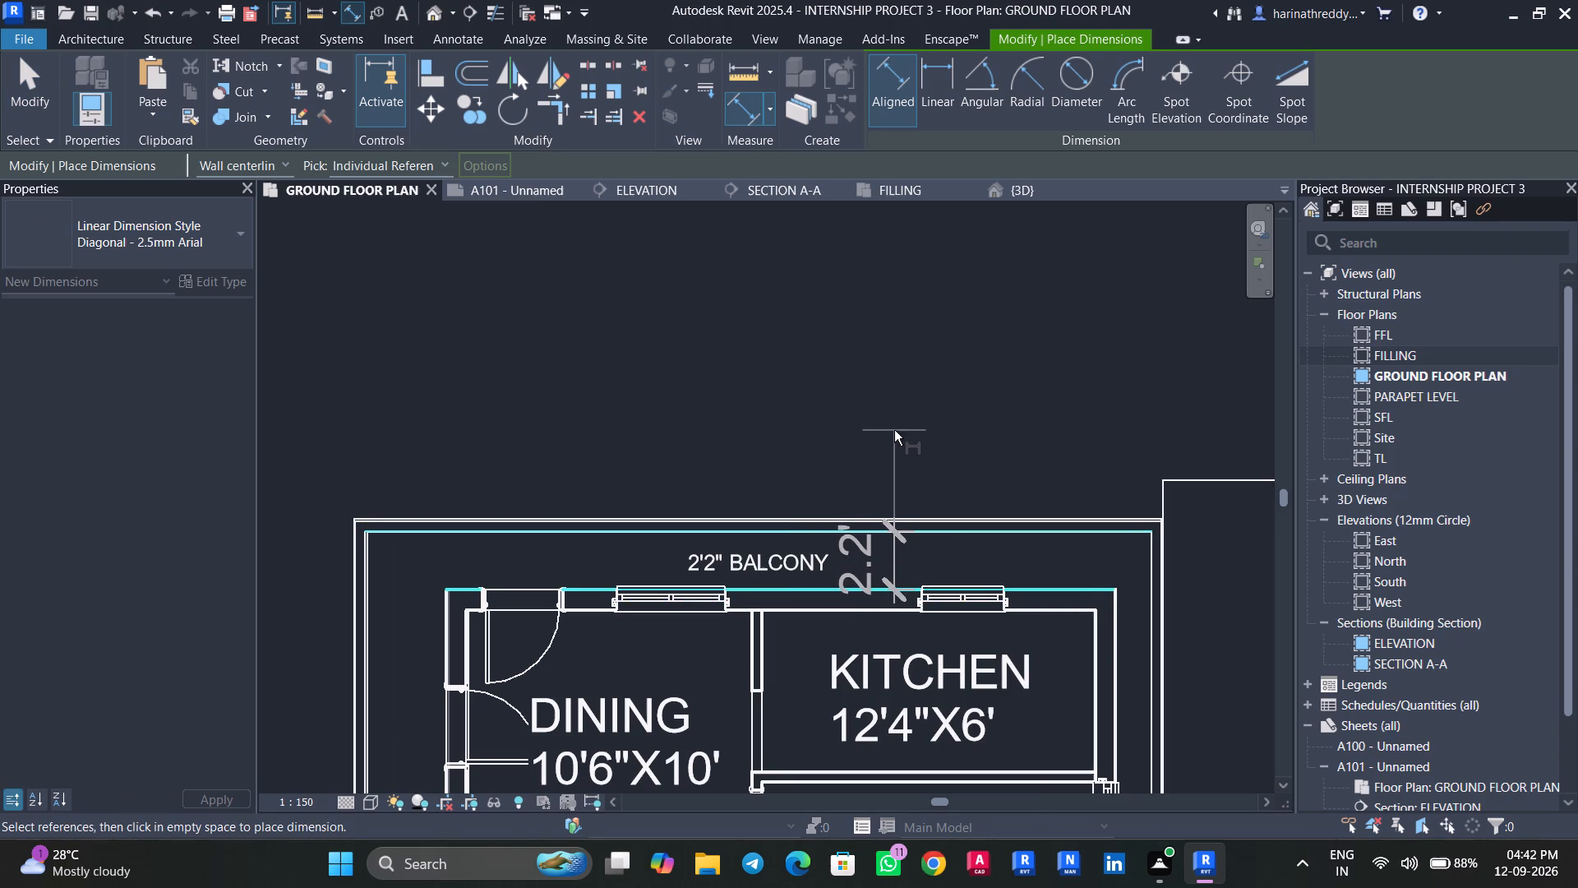
{"action": "left_click", "coordinate": [887, 429]}
Dimension the 1'9" BALCONY strip from the KITCHEN's side exterior wall face to the outer wall's inner face.
{"action": "scroll", "coordinate": [907, 487], "scroll_direction": "up", "scroll_amount": 1}
{"action": "scroll", "coordinate": [907, 487], "scroll_direction": "down", "scroll_amount": 6}
{"action": "middle_click_drag", "start_coordinate": [911, 479], "coordinate": [814, 396]}
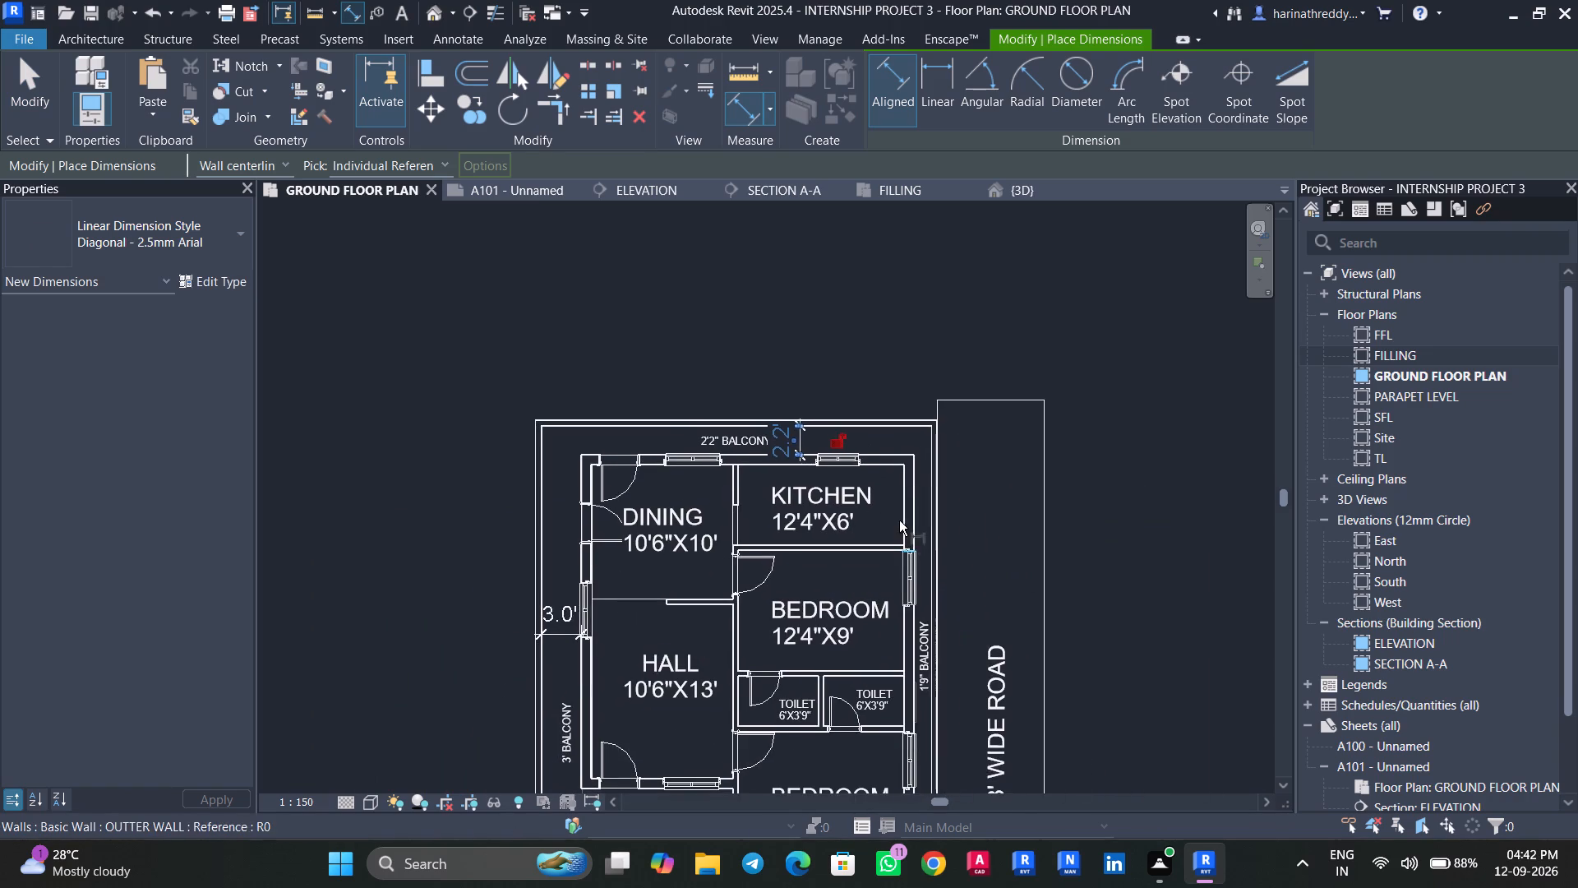
{"action": "scroll", "coordinate": [899, 520], "scroll_direction": "up", "scroll_amount": 3}
{"action": "key", "text": "Tab"}
{"action": "left_click", "coordinate": [920, 516]}
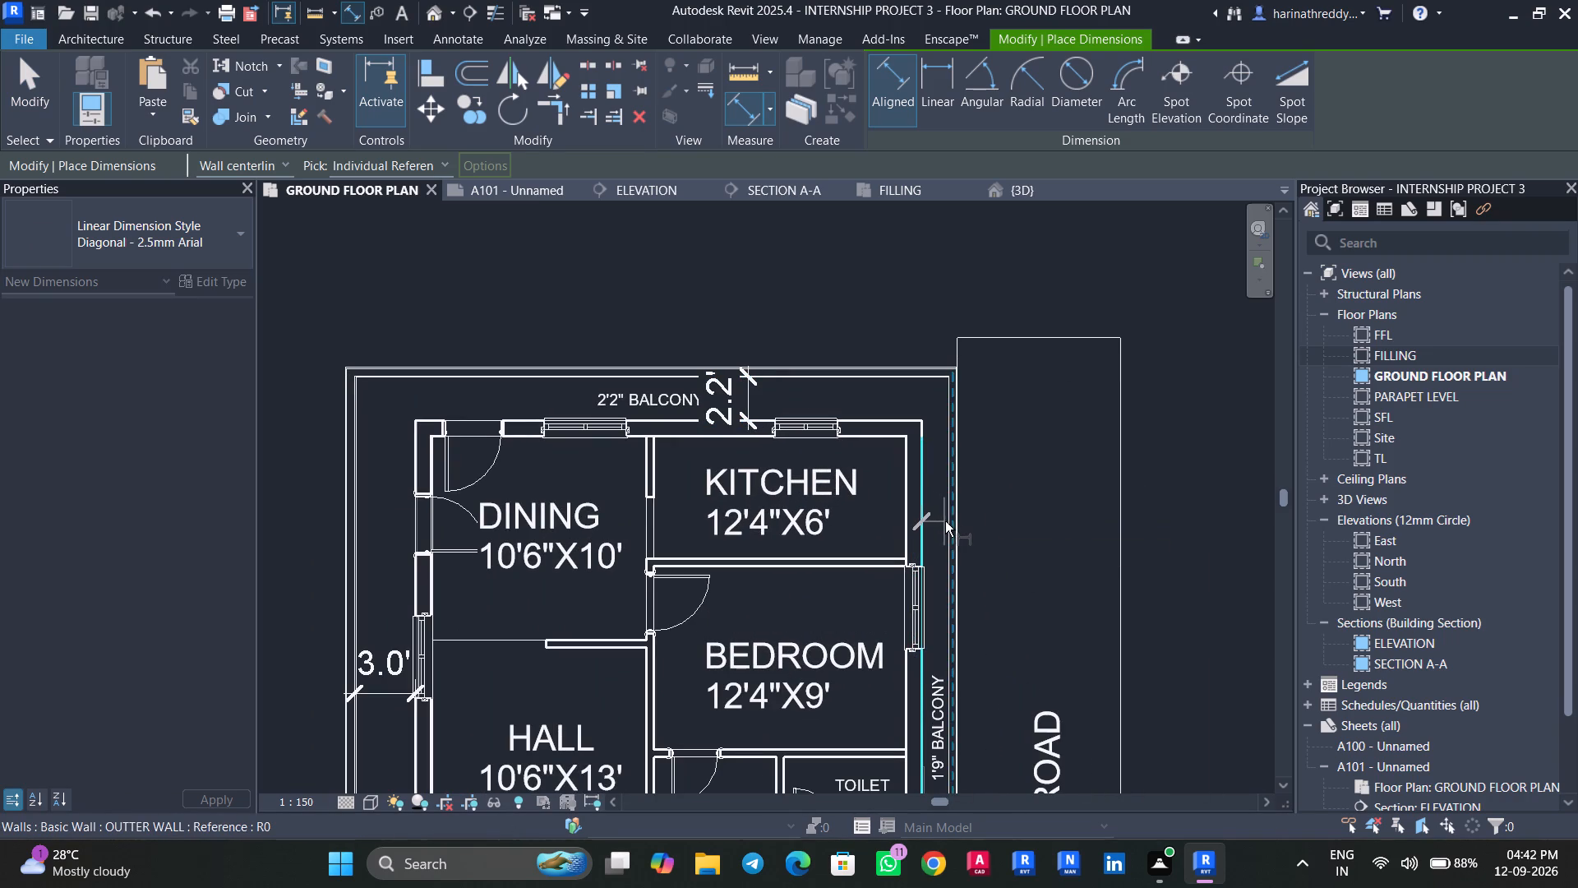
{"action": "key", "text": "Tab"}
{"action": "left_click", "coordinate": [947, 521]}
{"action": "left_click", "coordinate": [1028, 523]}
{"action": "key", "text": "Escape"}
{"action": "key", "text": "Escape"}
{"action": "key", "text": "Escape"}
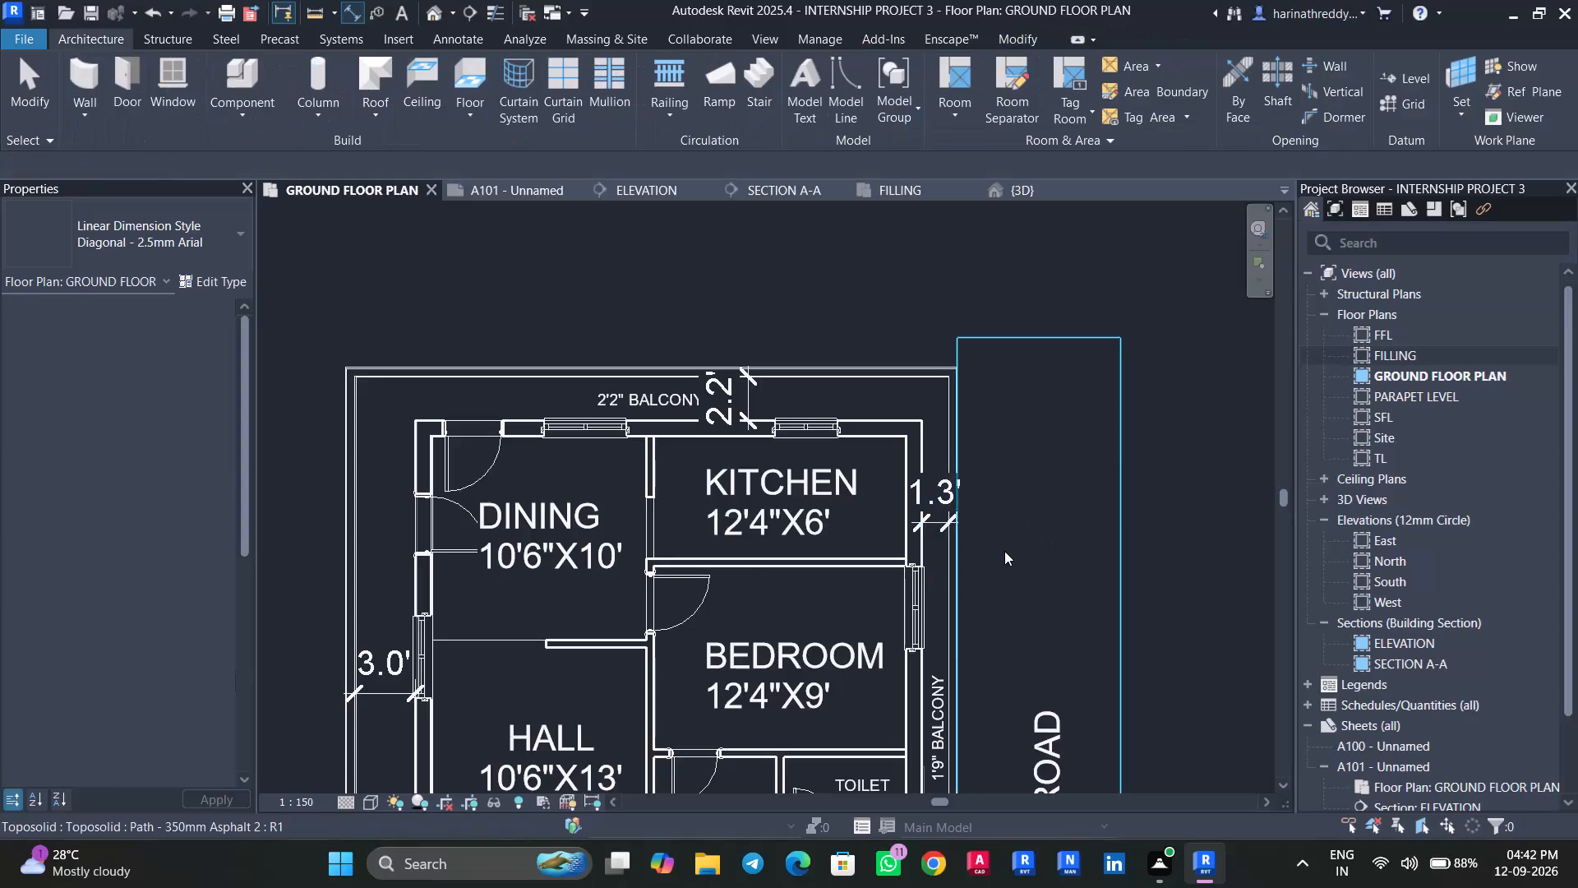
Select the connected walls around KITCHEN and BEDROOM and set their distance to the outer wall beside the road to 1.9'.
{"action": "scroll", "coordinate": [1004, 551], "scroll_direction": "down", "scroll_amount": 4}
{"action": "middle_click_drag", "start_coordinate": [1004, 551], "coordinate": [955, 506]}
{"action": "scroll", "coordinate": [902, 479], "scroll_direction": "up", "scroll_amount": 7}
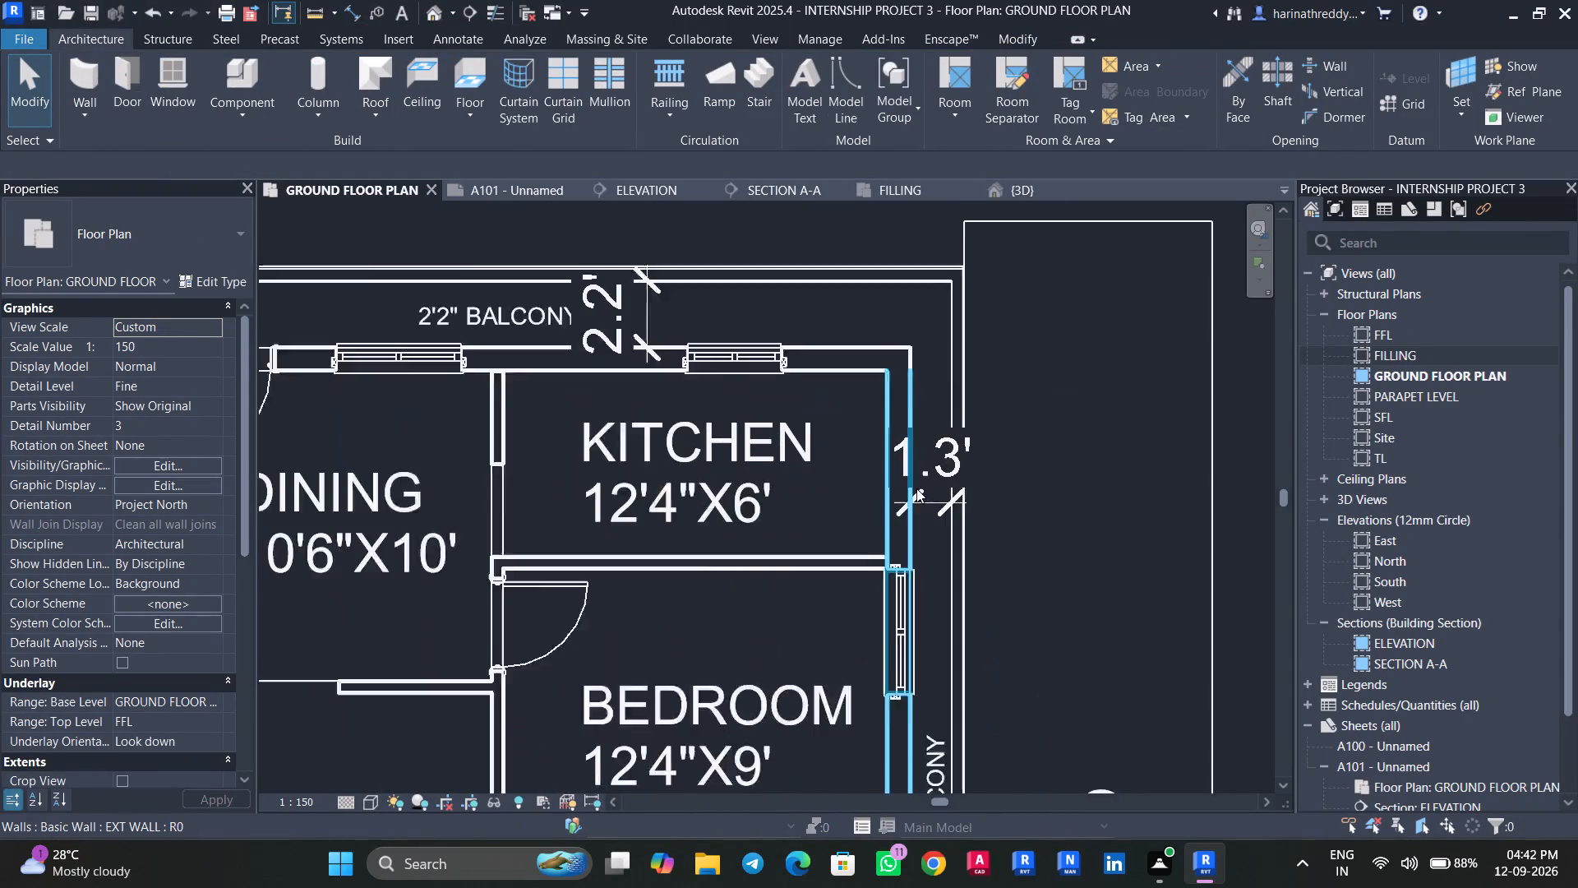
{"action": "scroll", "coordinate": [916, 488], "scroll_direction": "up", "scroll_amount": 1}
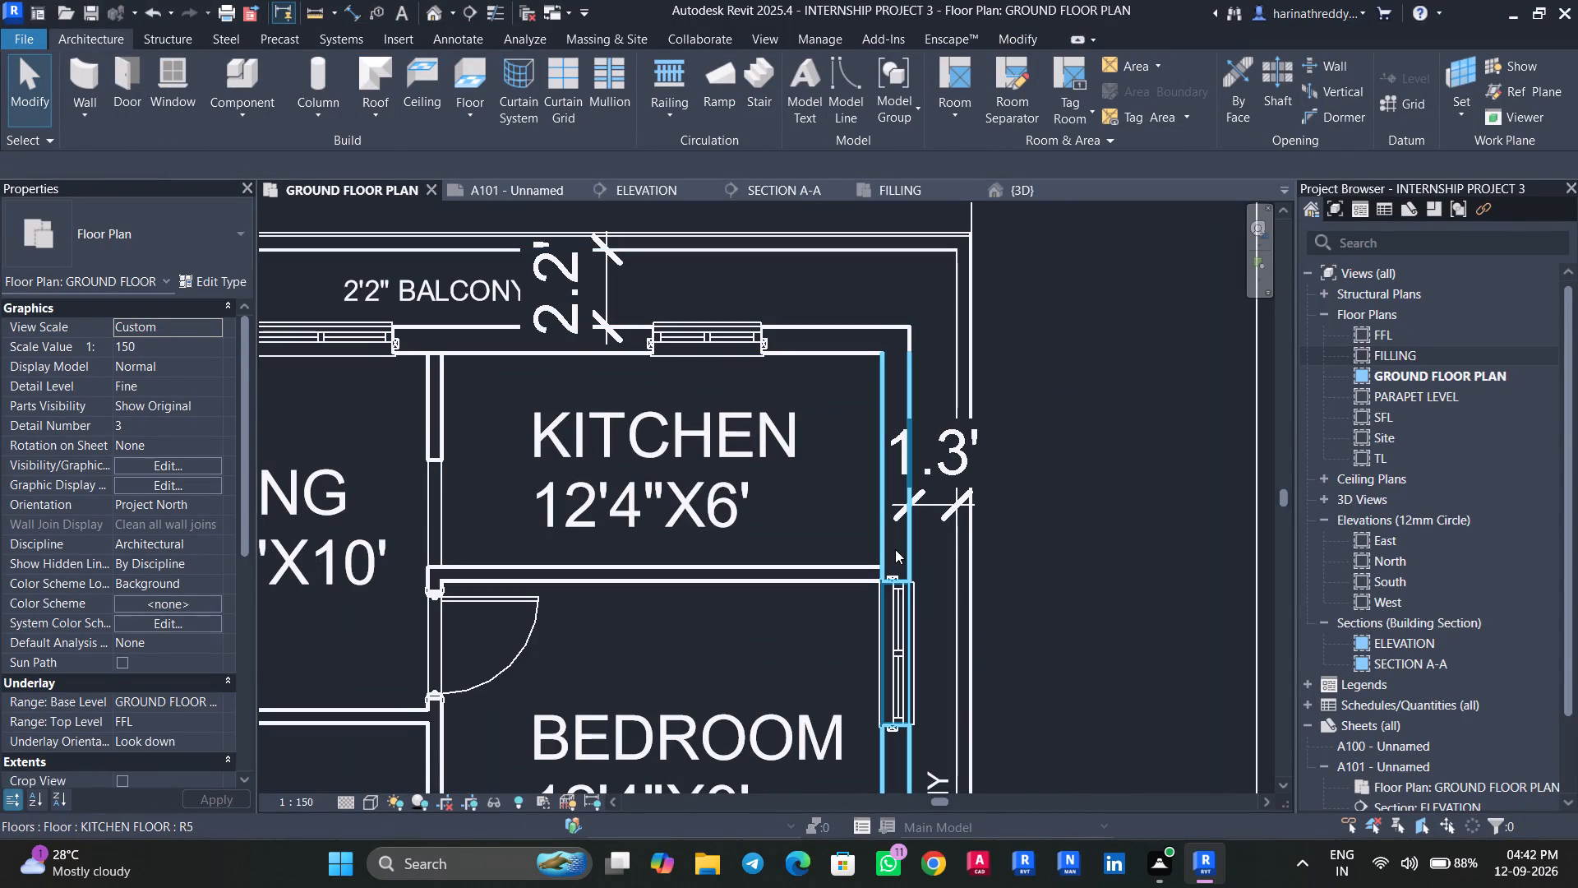
{"action": "key", "text": "Tab"}
{"action": "left_click", "coordinate": [895, 549]}
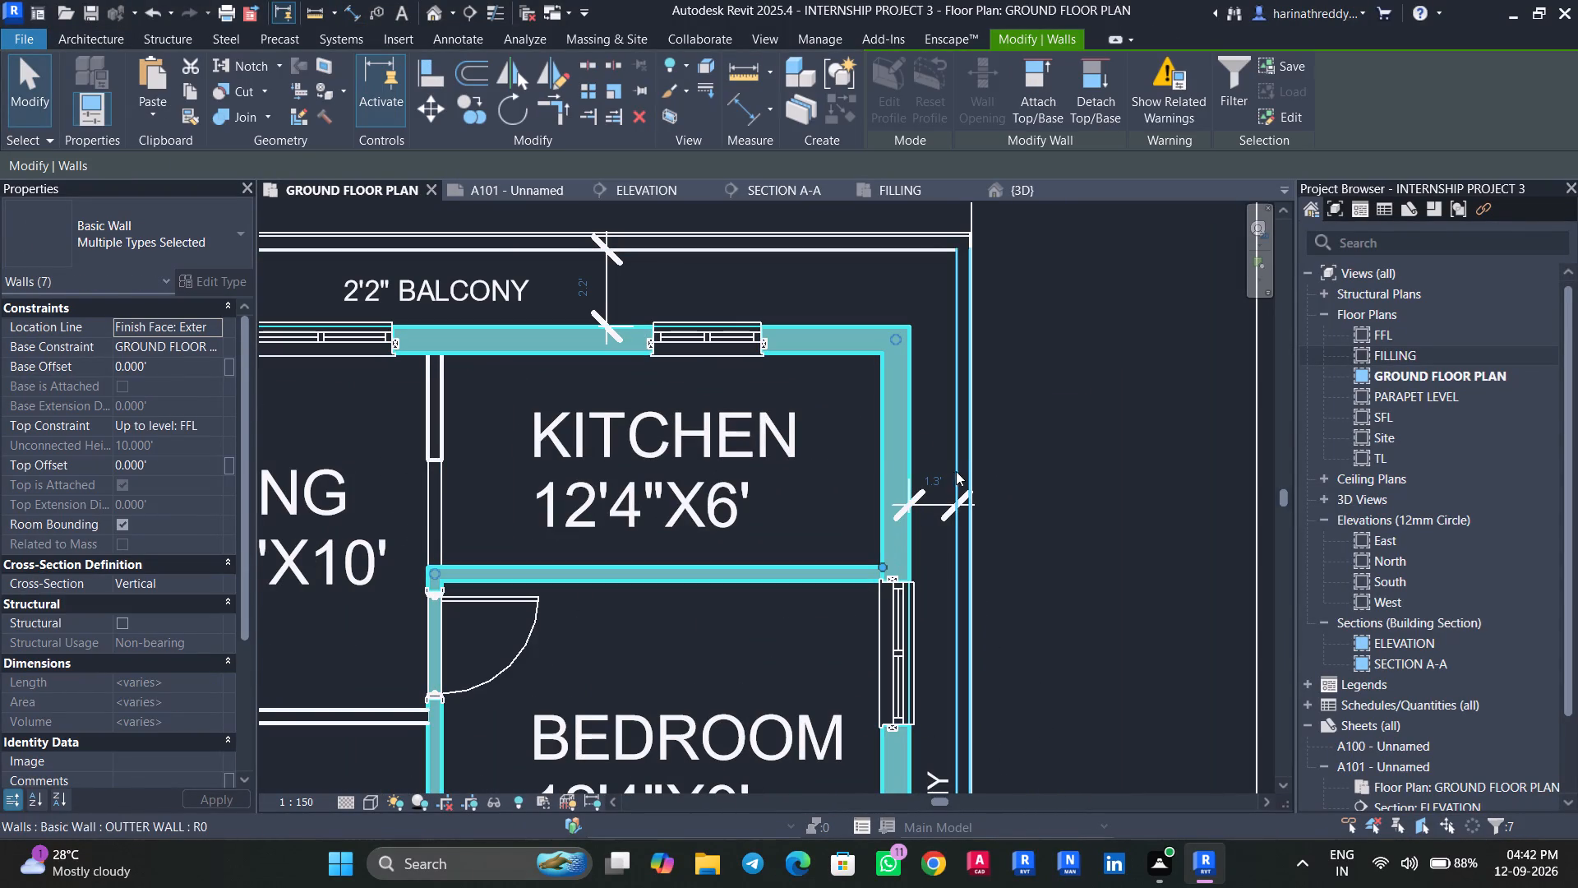
{"action": "left_click", "coordinate": [943, 484]}
{"action": "type", "text": "1.9'"}
{"action": "key", "text": "Return"}
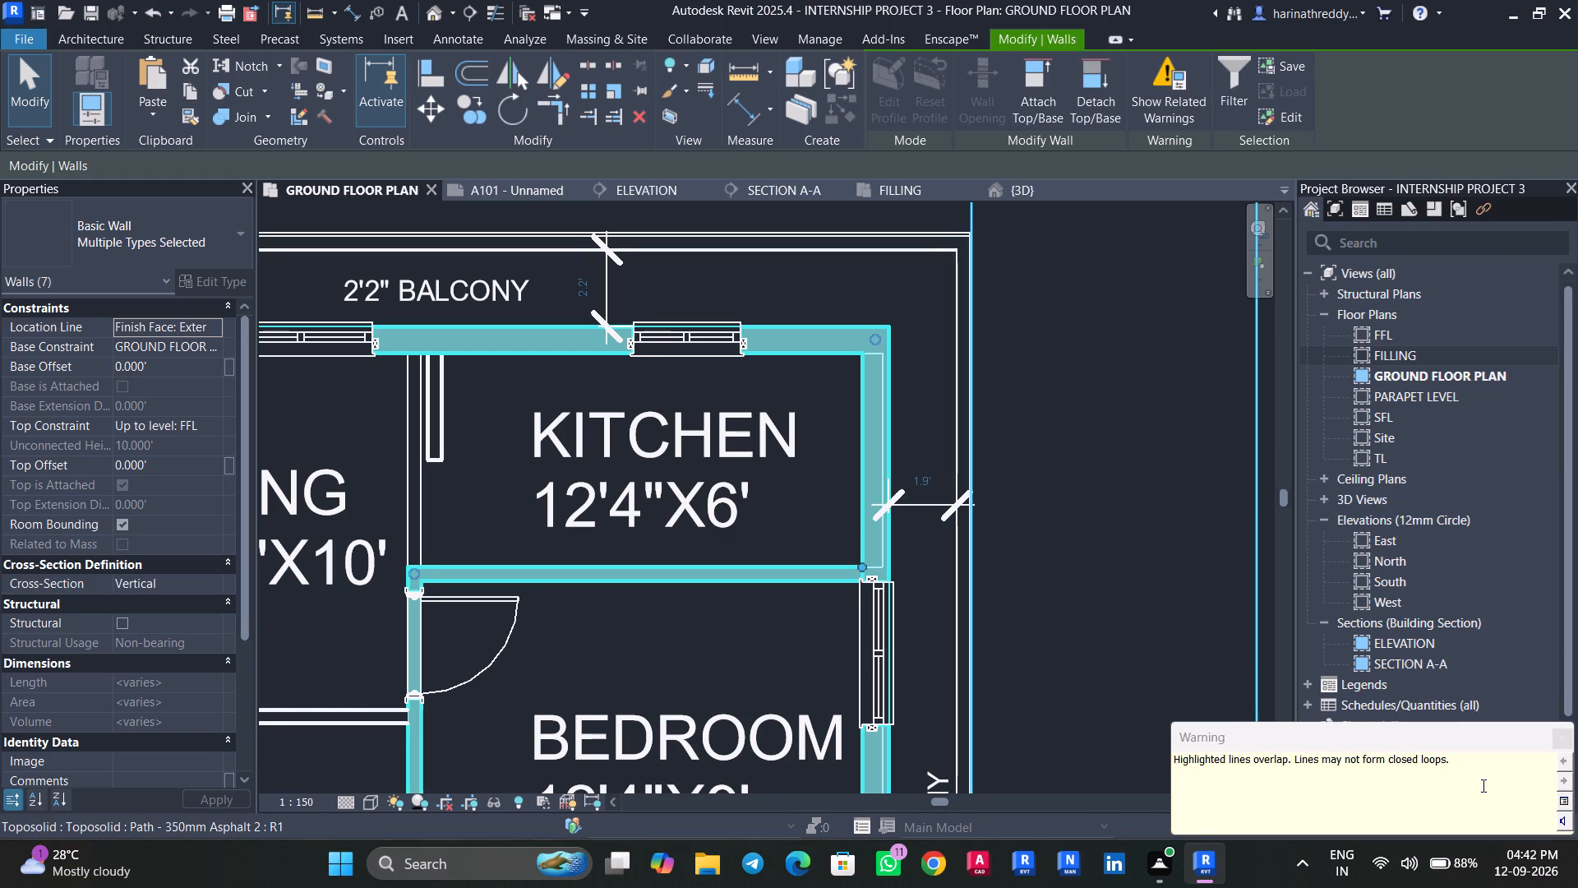
{"action": "left_click", "coordinate": [1566, 742]}
{"action": "key", "text": "Escape"}
{"action": "key", "text": "Escape"}
{"action": "key", "text": "Escape"}
{"action": "key", "text": "Escape"}
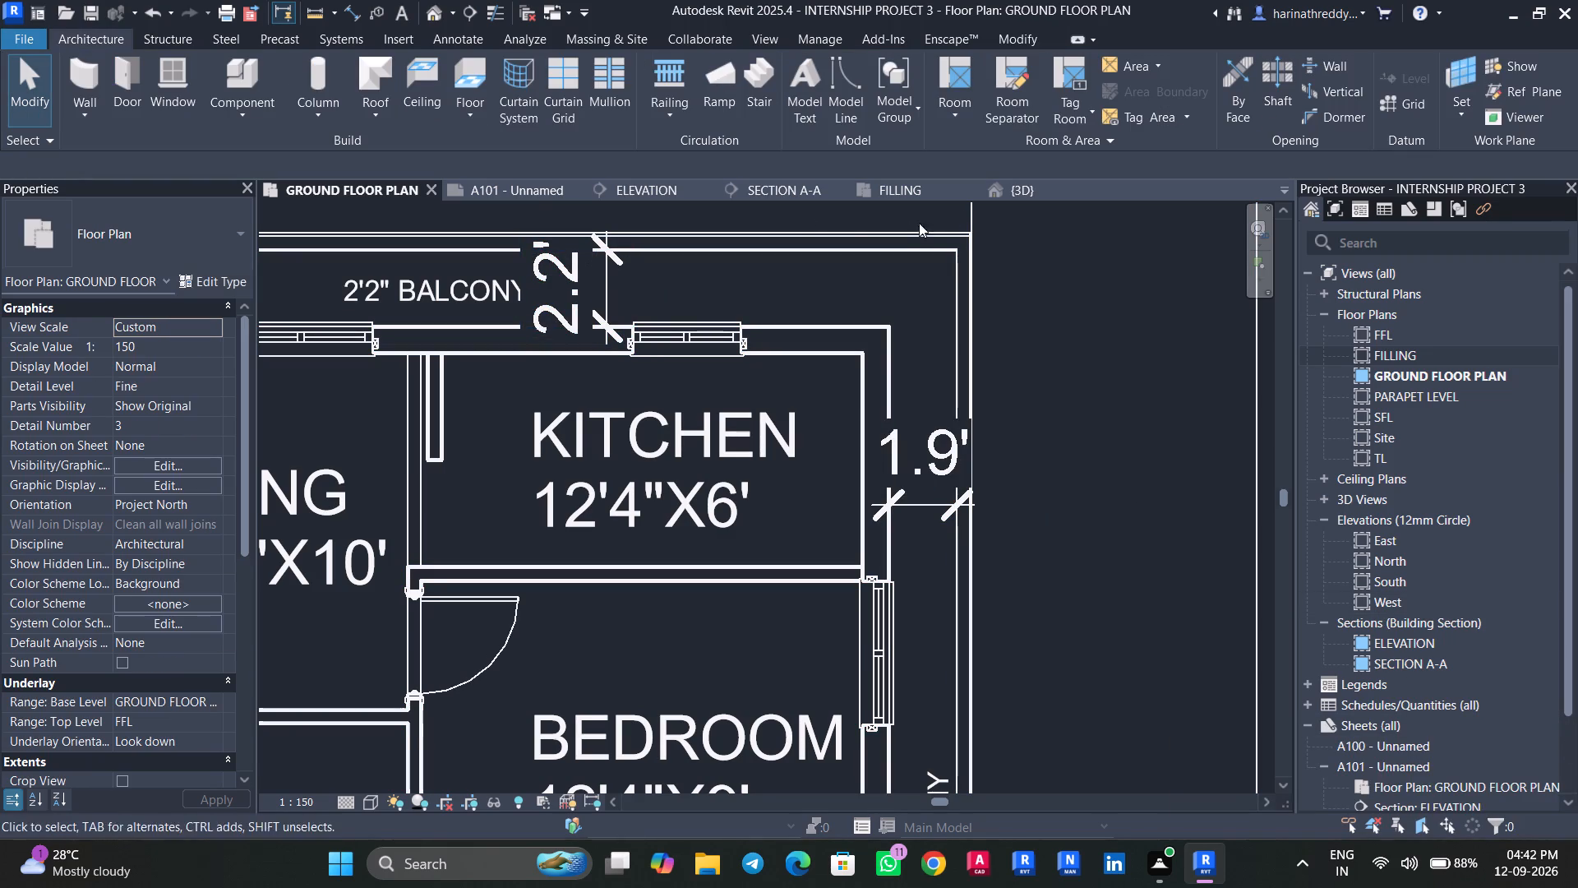
Examine the three-storey building in the 3D view from the roof down to the front gate, stairs and outer wall.
{"action": "left_click", "coordinate": [994, 196]}
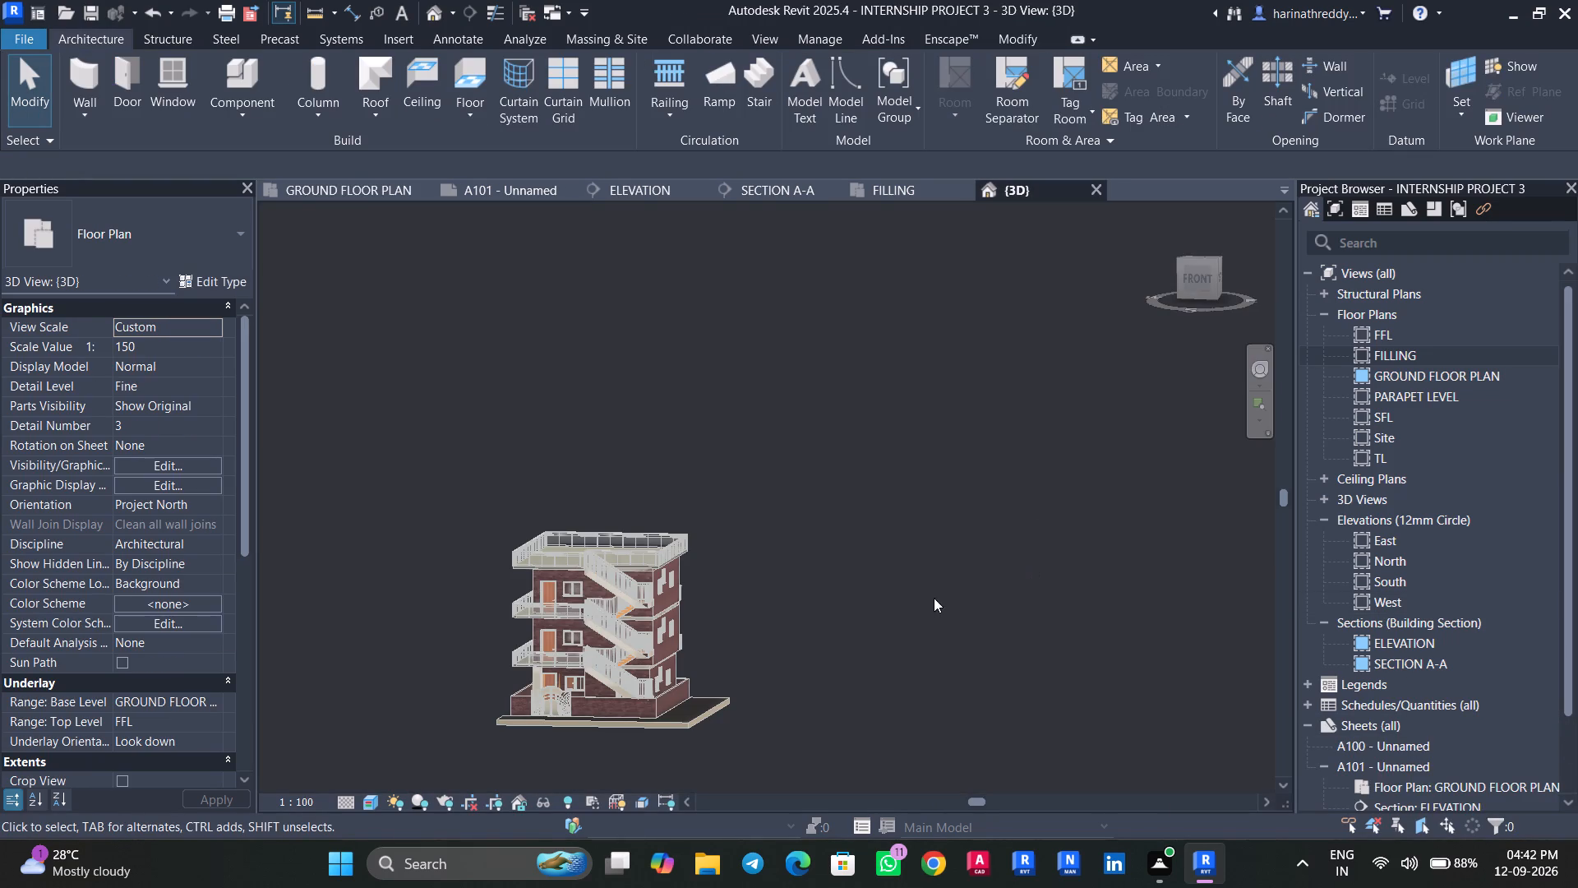
{"action": "middle_click_drag", "start_coordinate": [780, 590], "coordinate": [807, 826], "text": "shift"}
{"action": "scroll", "coordinate": [657, 658], "scroll_direction": "up", "scroll_amount": 10}
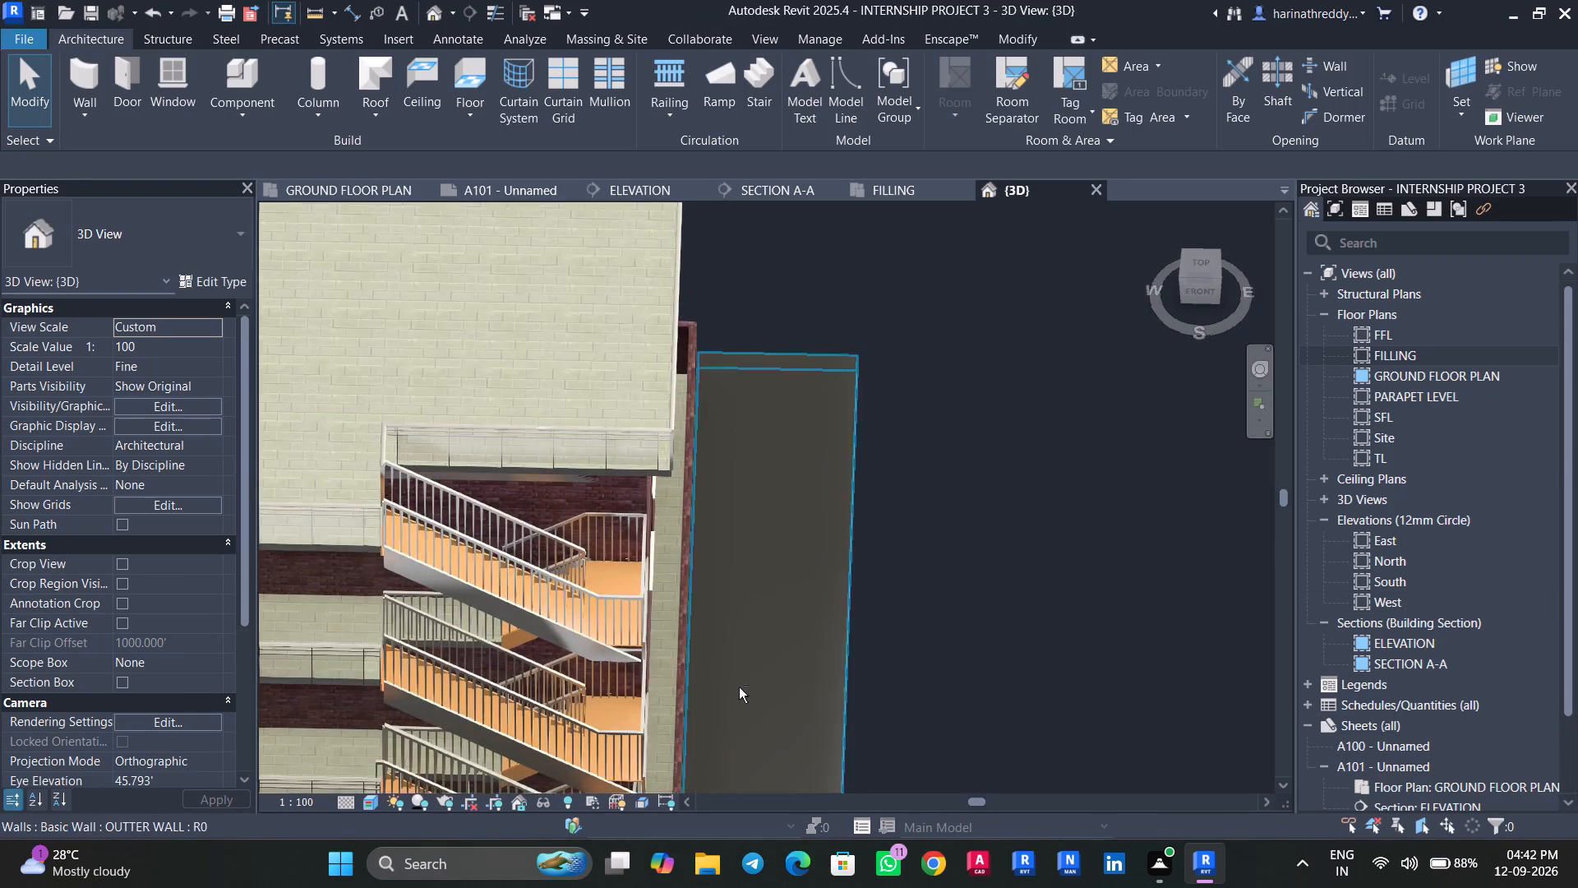
{"action": "middle_click_drag", "start_coordinate": [737, 688], "coordinate": [703, 649], "text": "shift"}
{"action": "scroll", "coordinate": [1054, 690], "scroll_direction": "down", "scroll_amount": 1}
{"action": "scroll", "coordinate": [1054, 690], "scroll_direction": "up", "scroll_amount": 1}
{"action": "scroll", "coordinate": [1054, 690], "scroll_direction": "down", "scroll_amount": 4}
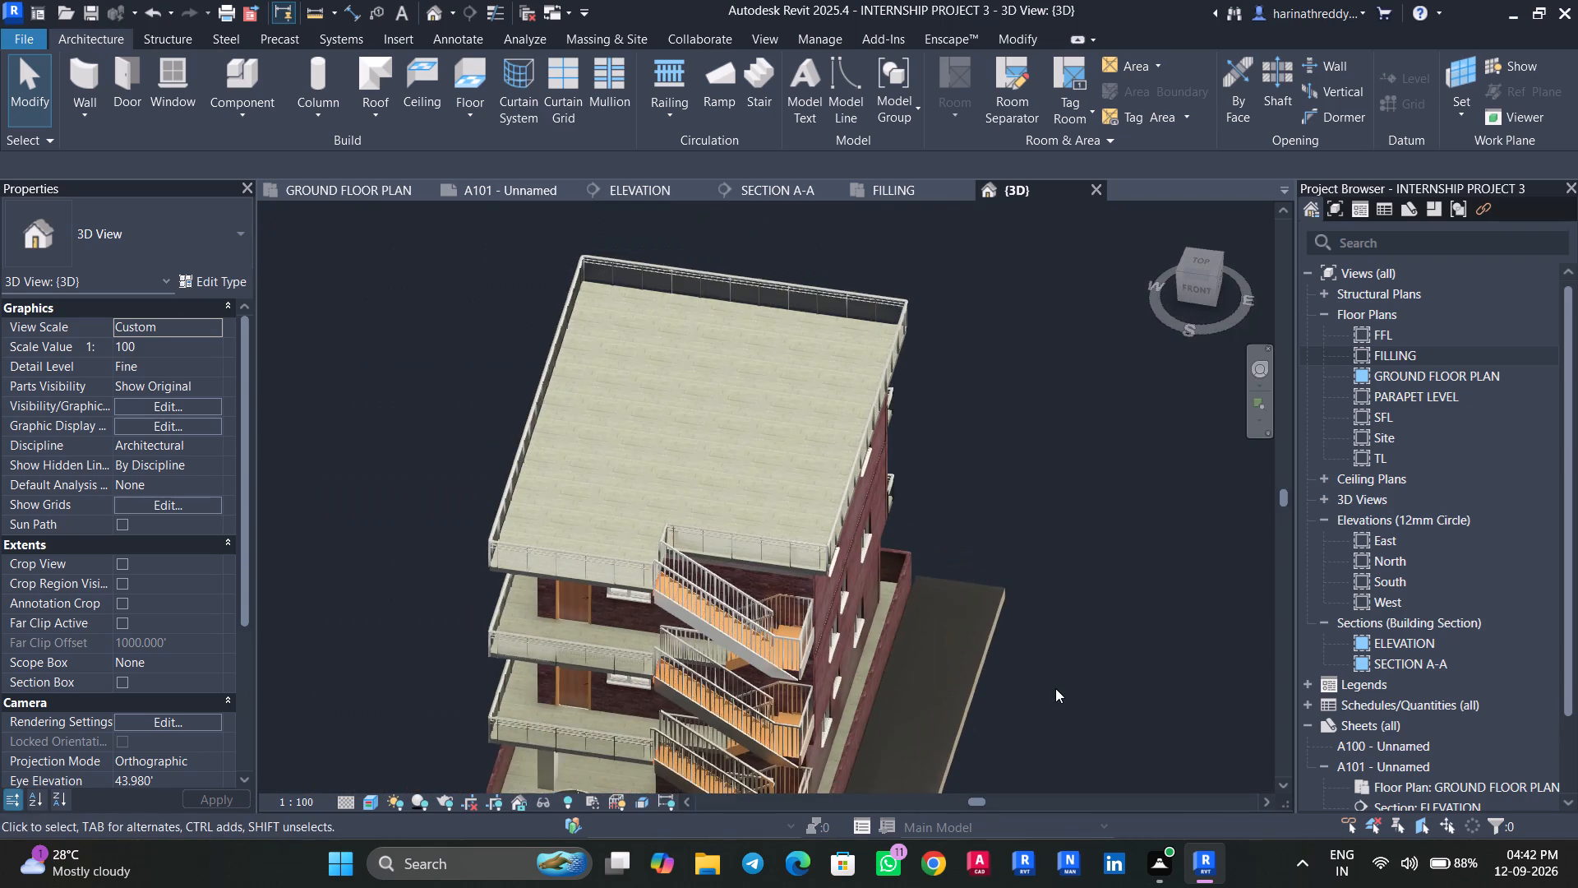
{"action": "middle_click_drag", "start_coordinate": [1061, 695], "coordinate": [1139, 562], "text": "shift"}
{"action": "middle_click_drag", "start_coordinate": [1087, 629], "coordinate": [1008, 451]}
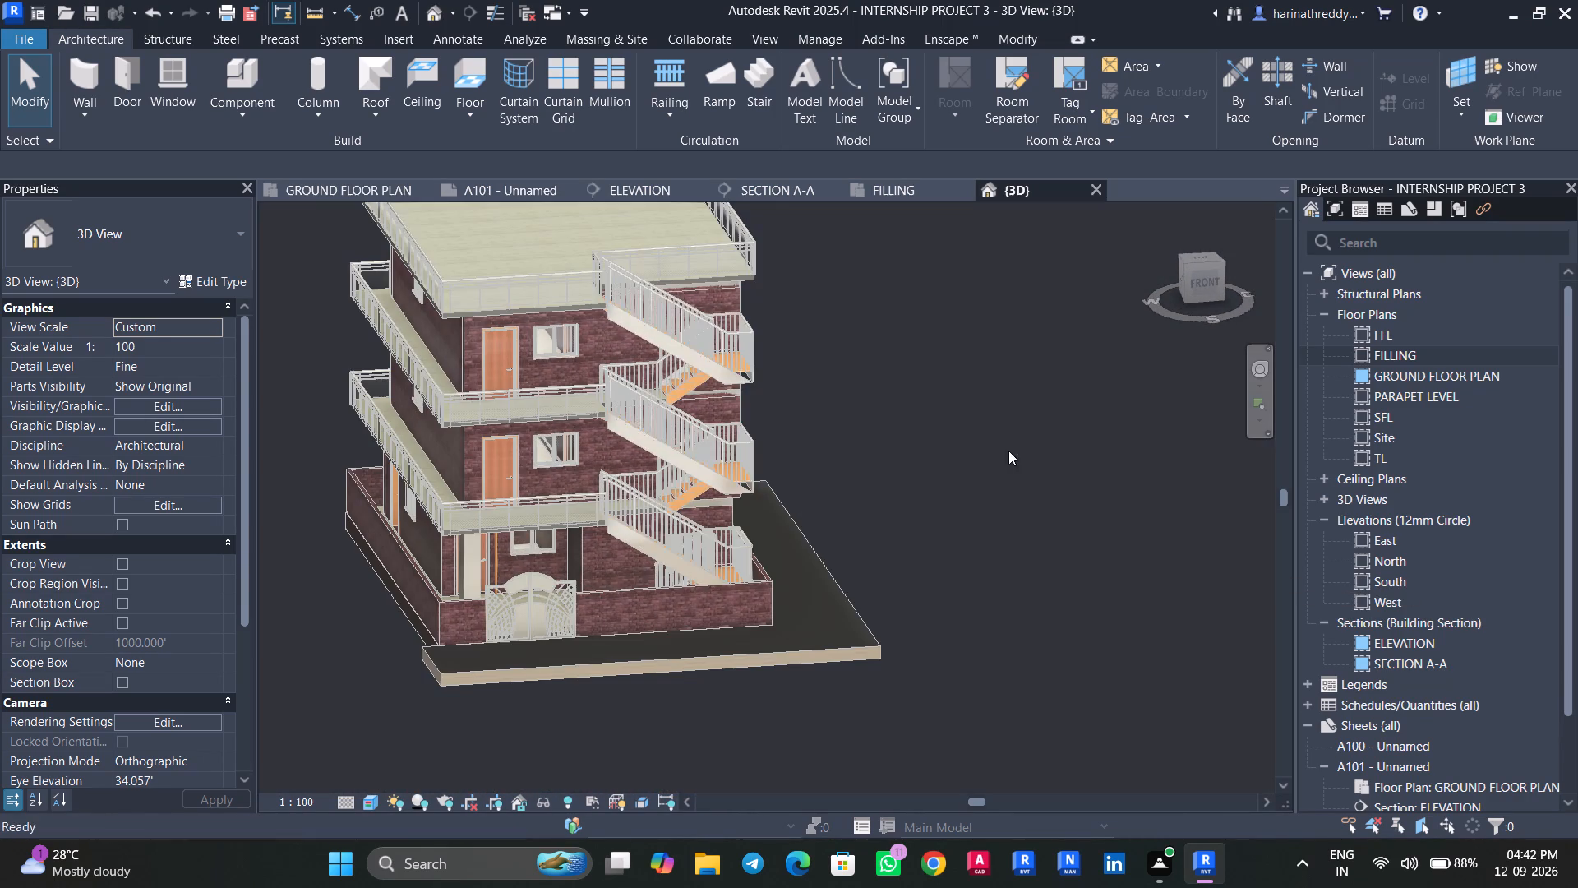
Examine the reference drawing in the FILLING plan, comparing its ground floor, typical floor and site plans.
{"action": "left_click", "coordinate": [902, 187]}
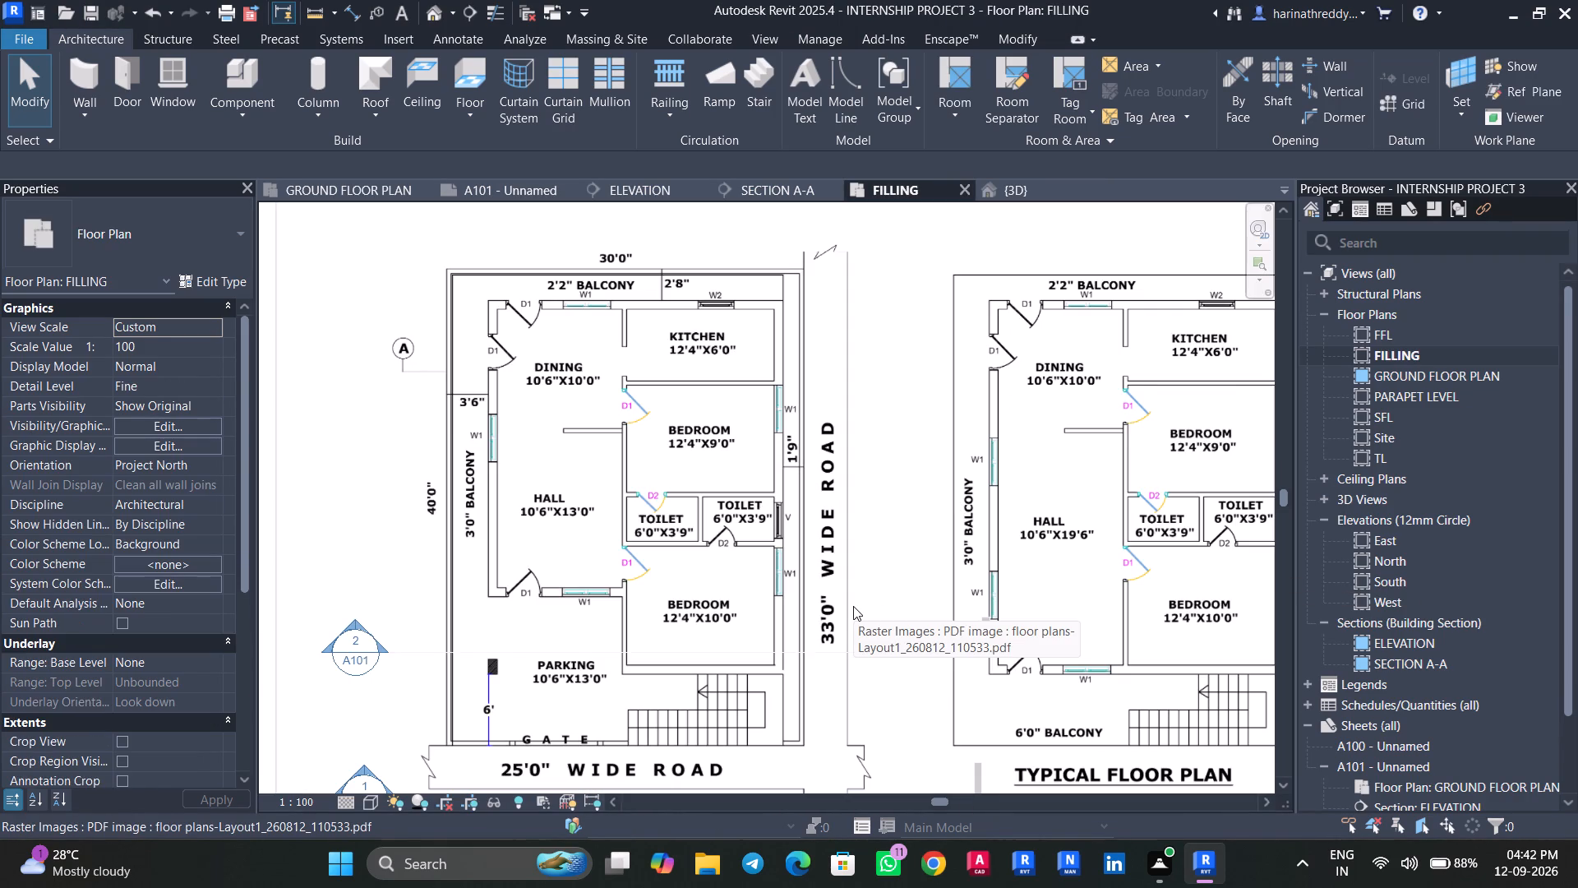
{"action": "scroll", "coordinate": [853, 604], "scroll_direction": "up", "scroll_amount": 1, "text": "ctrl"}
{"action": "scroll", "coordinate": [853, 604], "scroll_direction": "down", "scroll_amount": 2, "text": "ctrl"}
{"action": "scroll", "coordinate": [863, 608], "scroll_direction": "up", "scroll_amount": 2}
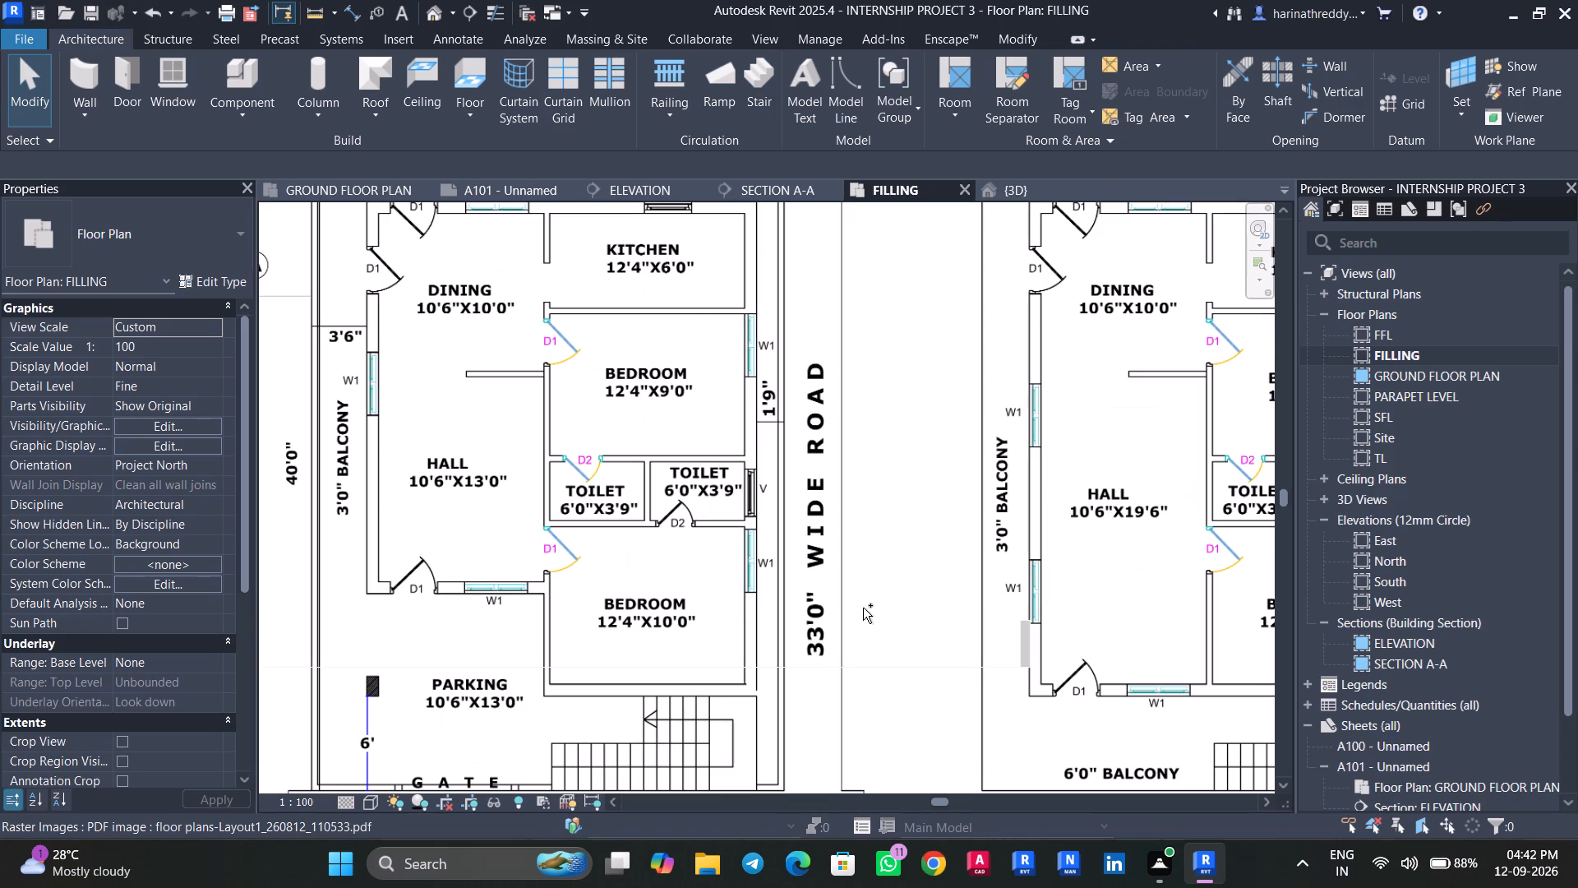
{"action": "scroll", "coordinate": [863, 608], "scroll_direction": "down", "scroll_amount": 4, "text": "ctrl"}
{"action": "scroll", "coordinate": [892, 622], "scroll_direction": "down", "scroll_amount": 7}
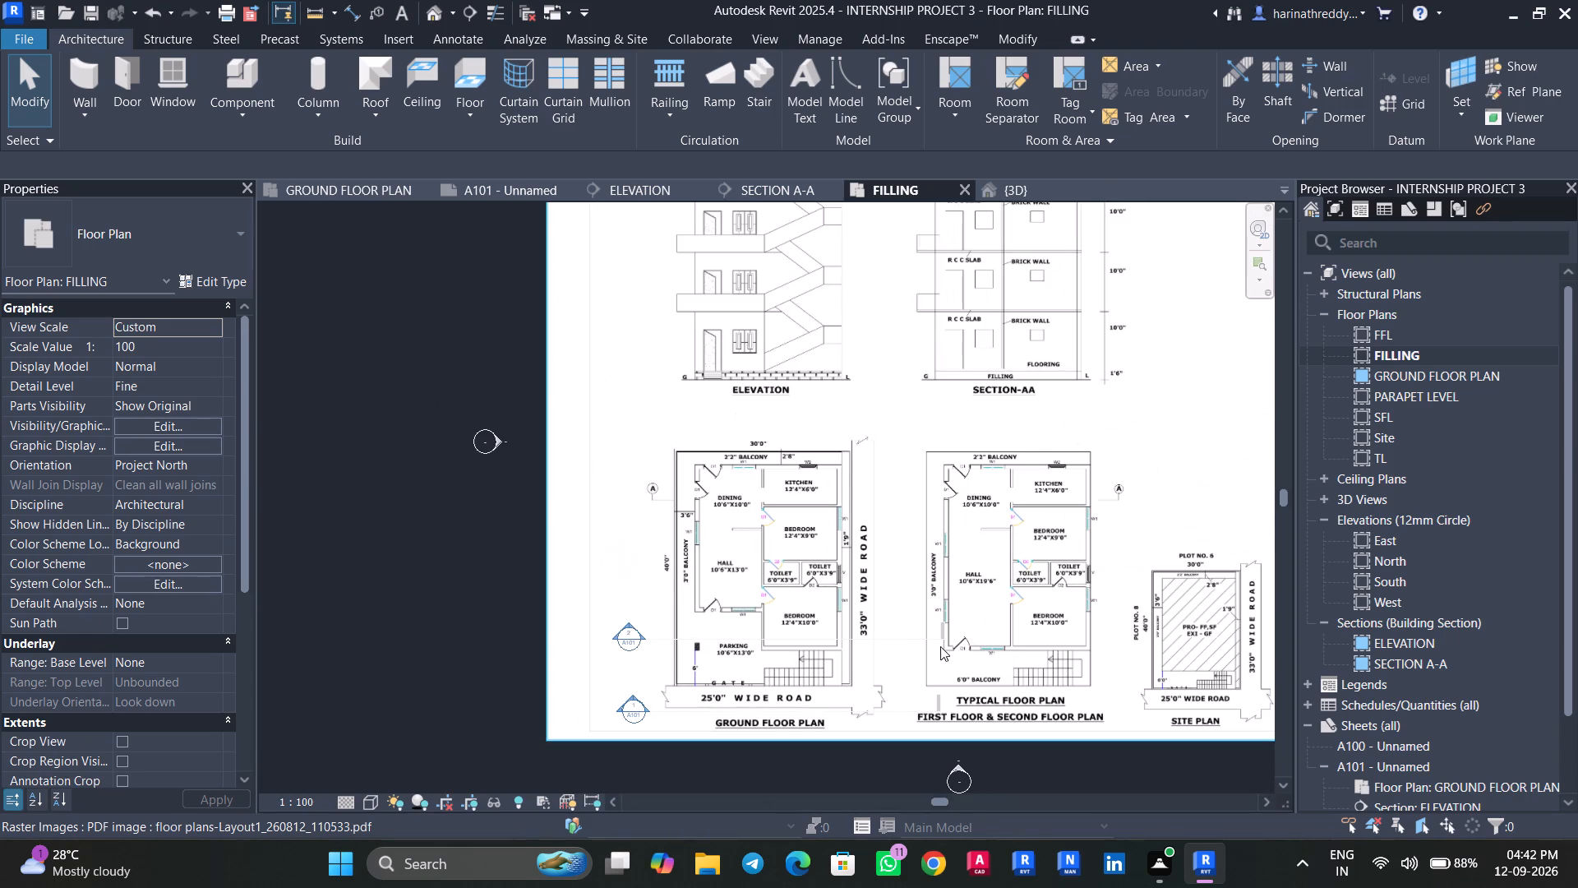
{"action": "scroll", "coordinate": [1165, 710], "scroll_direction": "up", "scroll_amount": 2}
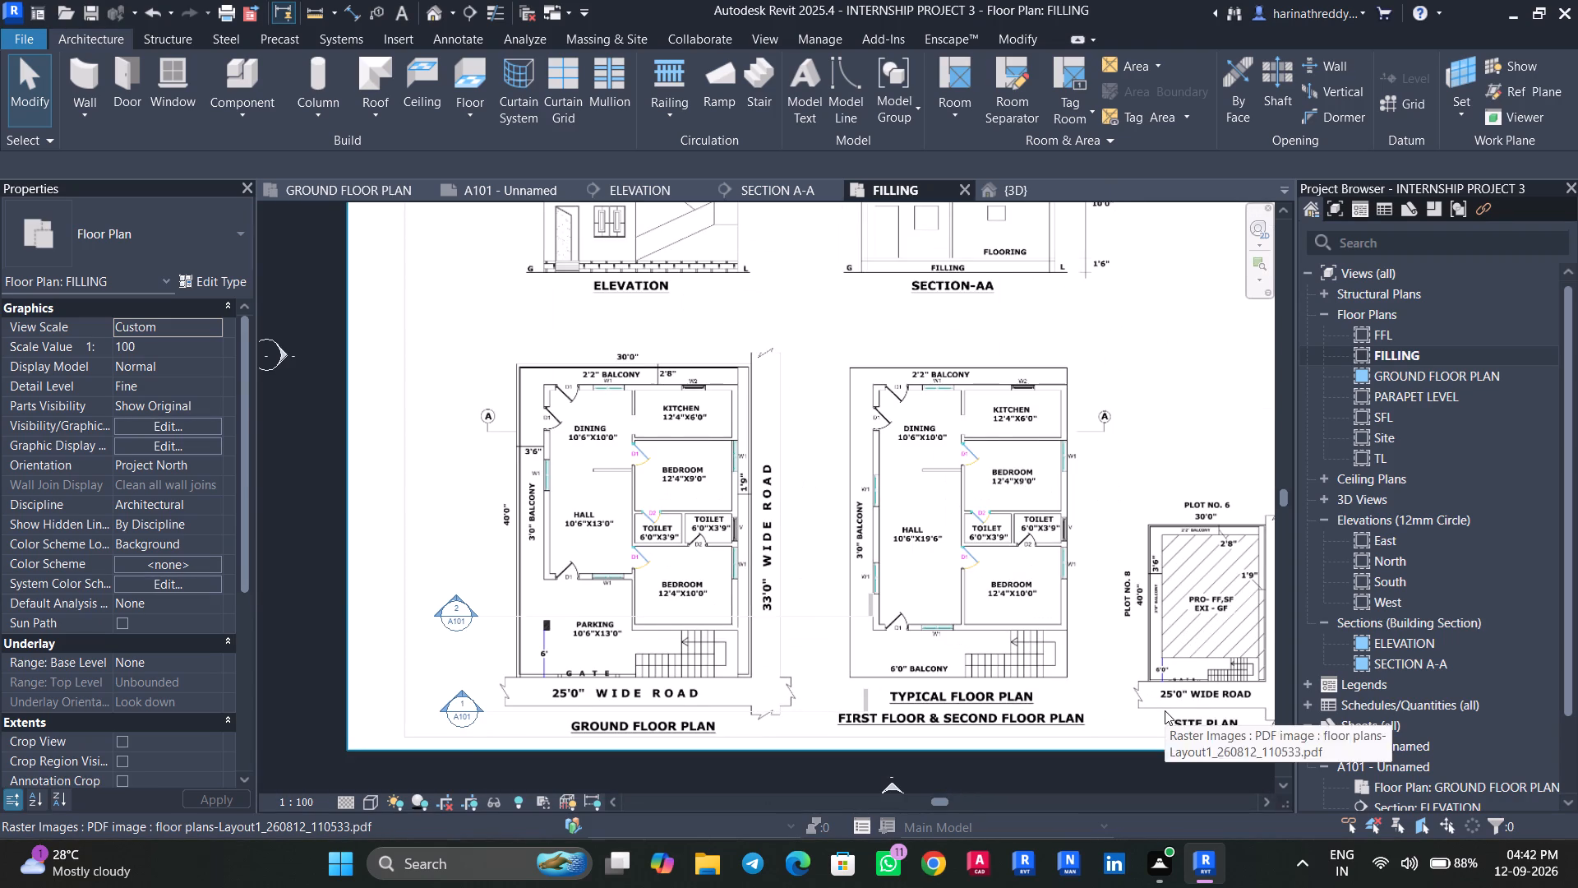
{"action": "scroll", "coordinate": [1165, 710], "scroll_direction": "down", "scroll_amount": 1}
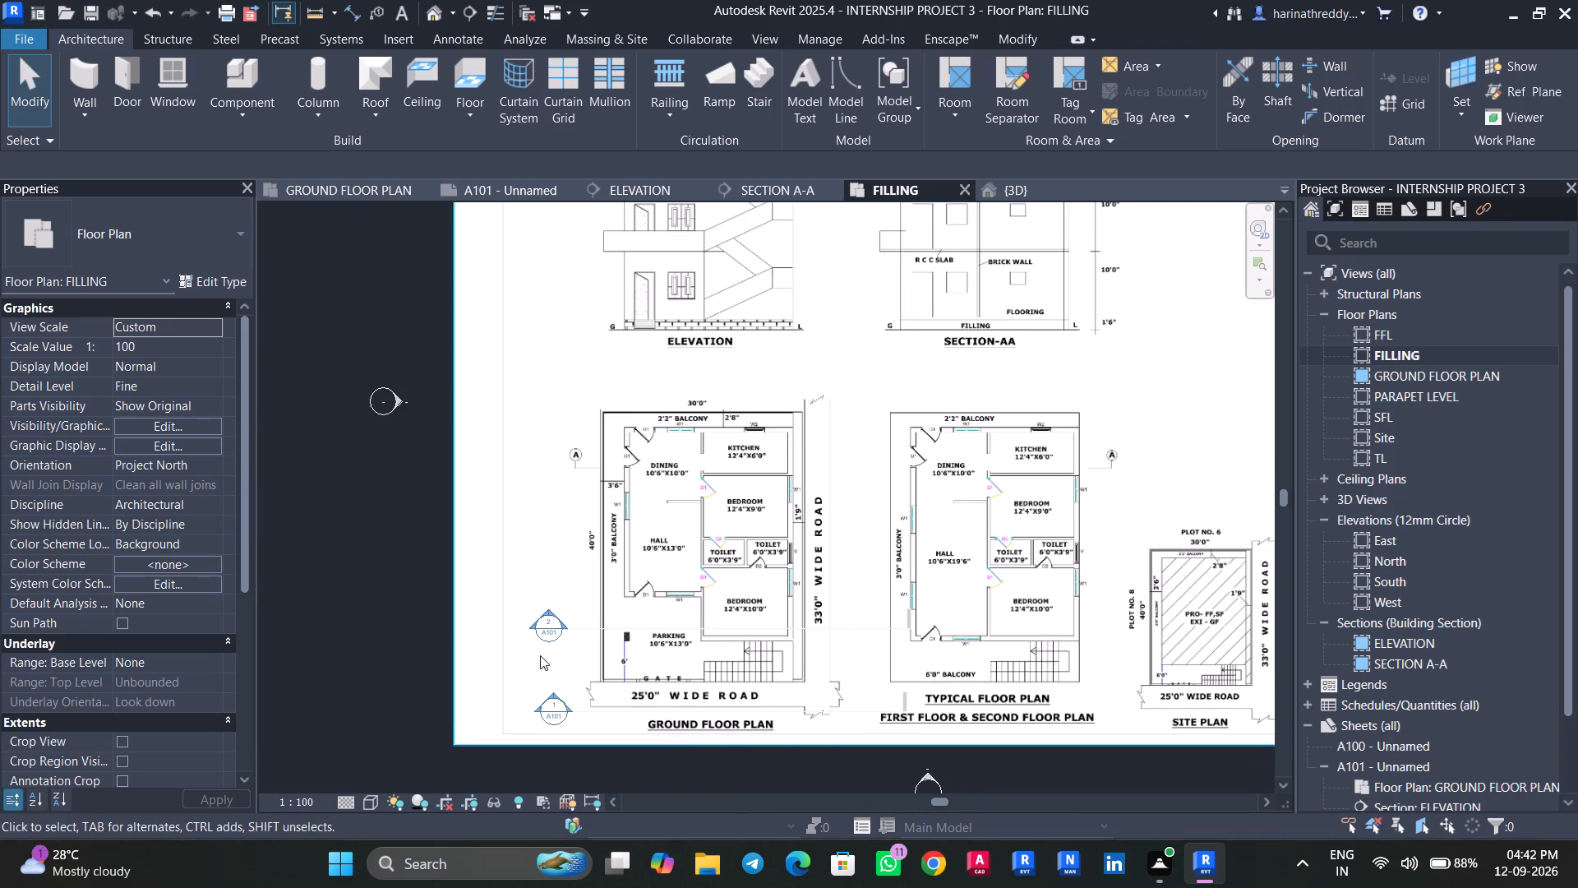
{"action": "scroll", "coordinate": [540, 657], "scroll_direction": "up", "scroll_amount": 5}
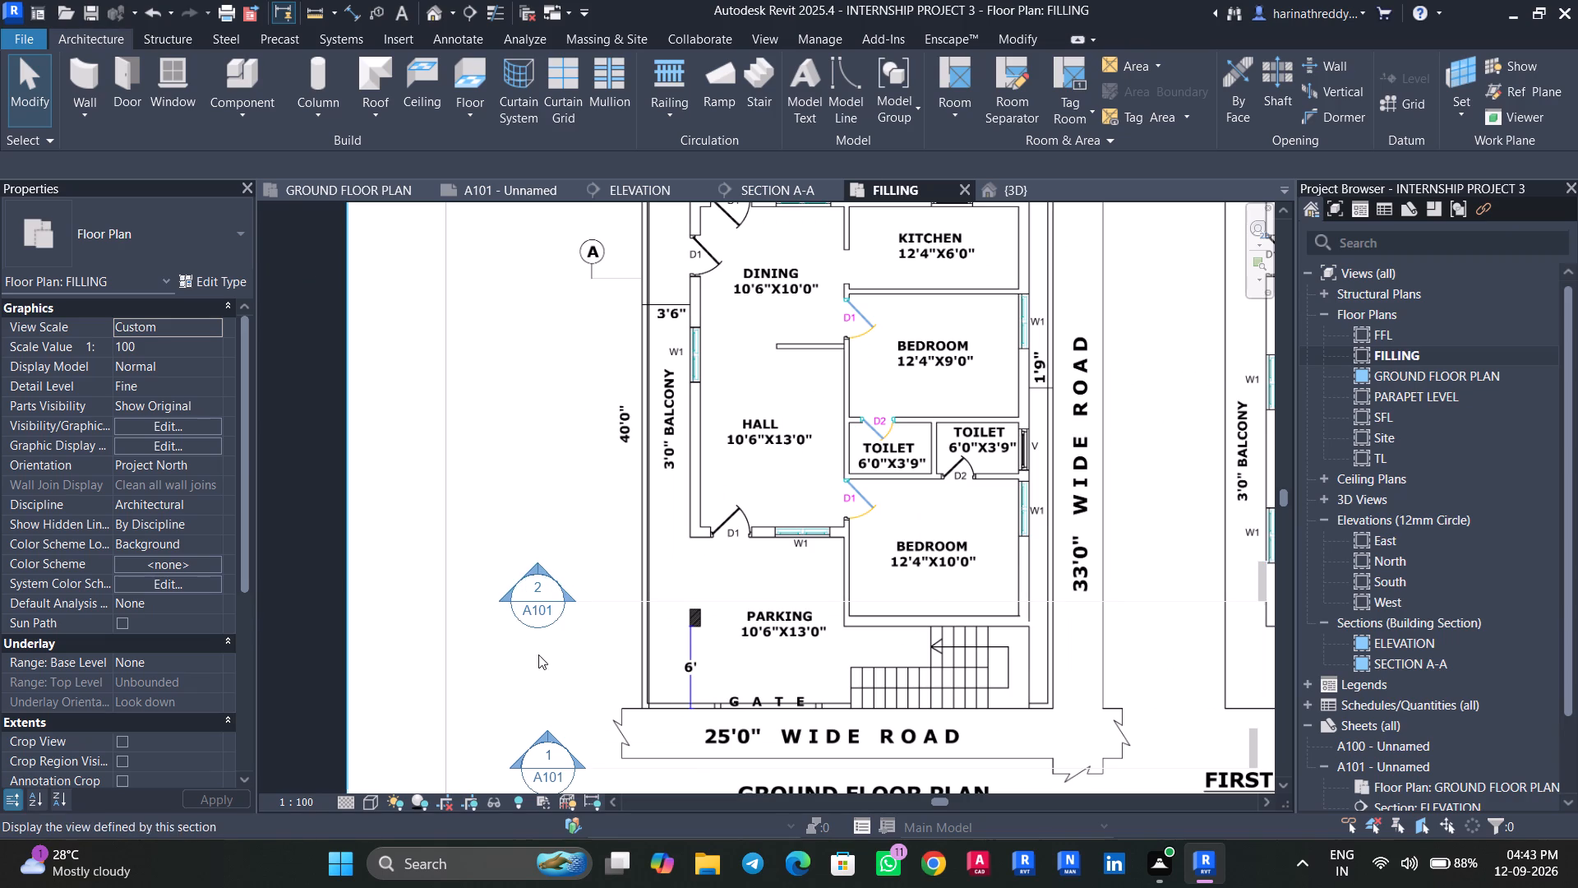
{"action": "scroll", "coordinate": [540, 631], "scroll_direction": "down", "scroll_amount": 6}
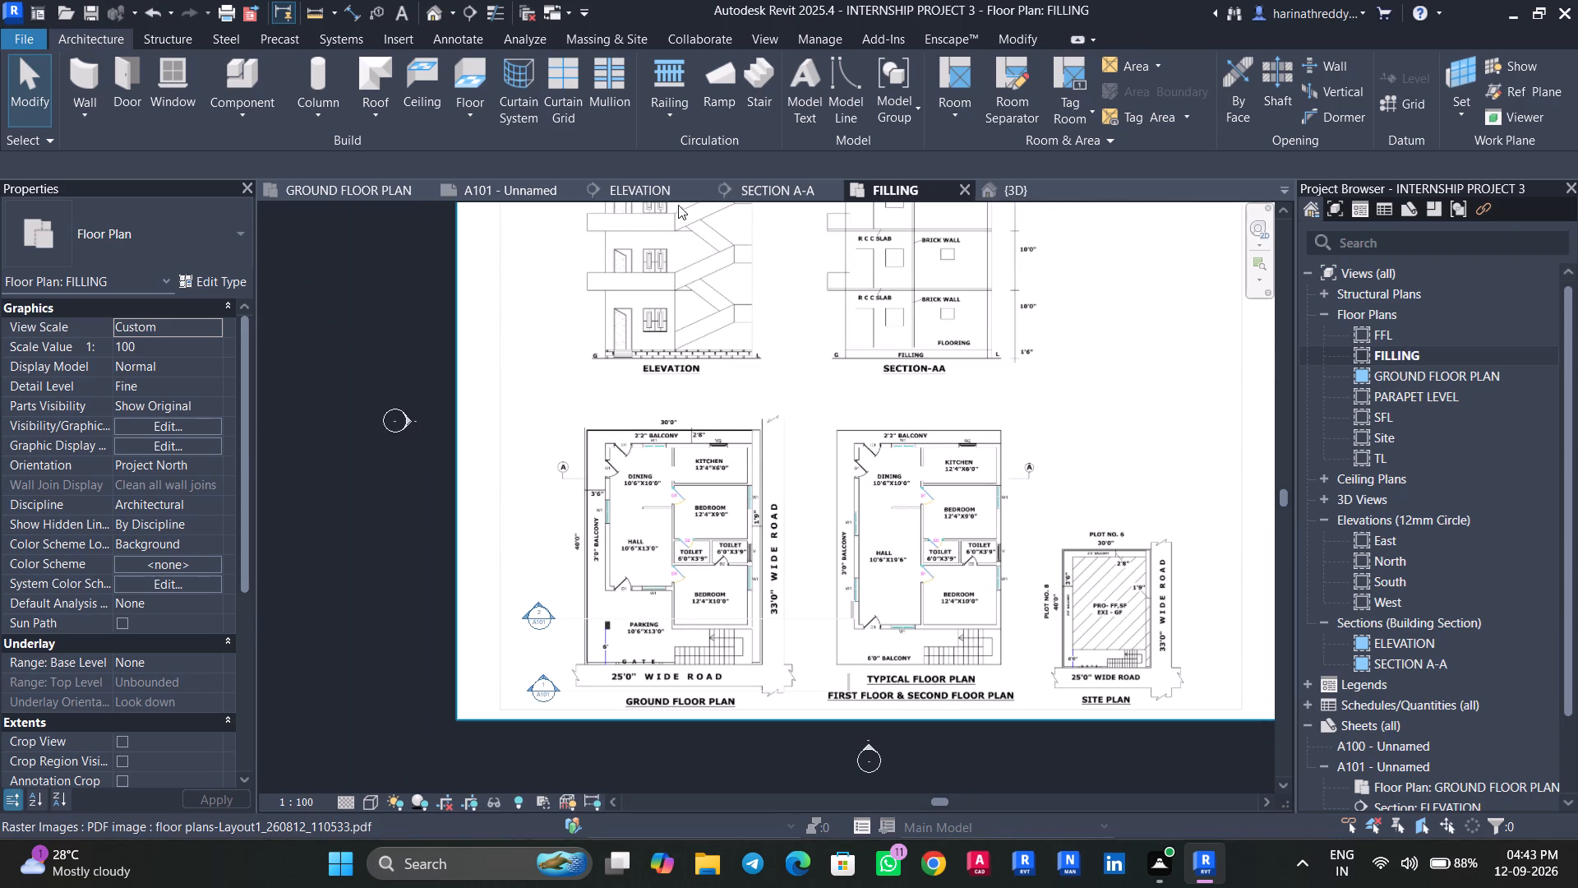
On sheet A101, nudge the GROUND FLOOR PLAN viewport left and slightly down, into the sheet's lower-left corner below ELEVATION.
{"action": "left_click", "coordinate": [521, 192]}
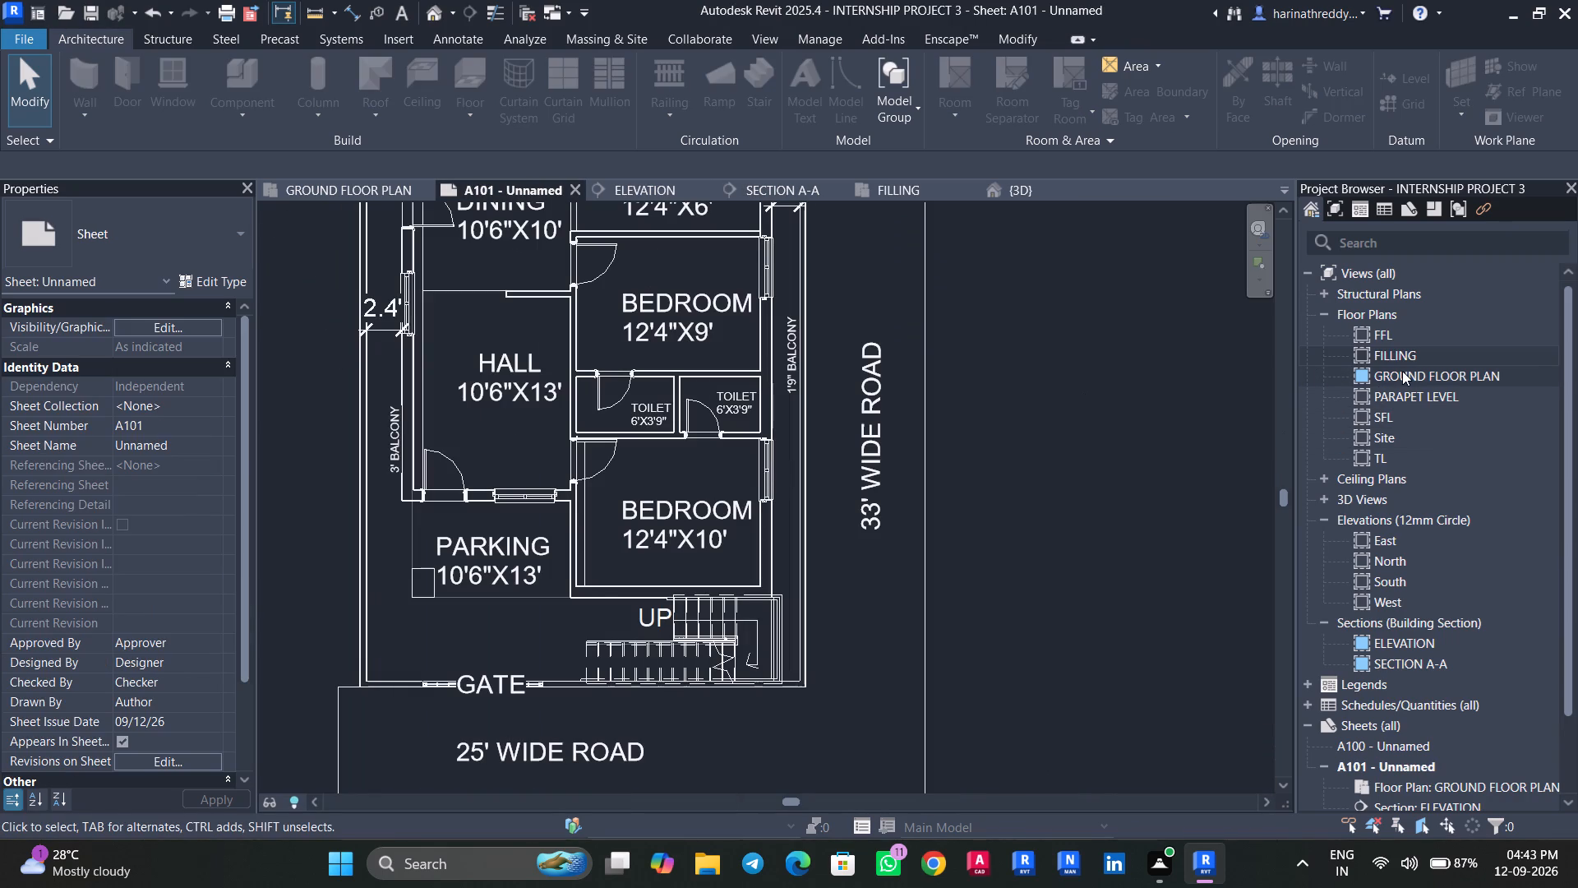
{"action": "scroll", "coordinate": [930, 611], "scroll_direction": "down", "scroll_amount": 12}
{"action": "middle_click_drag", "start_coordinate": [1072, 606], "coordinate": [931, 602]}
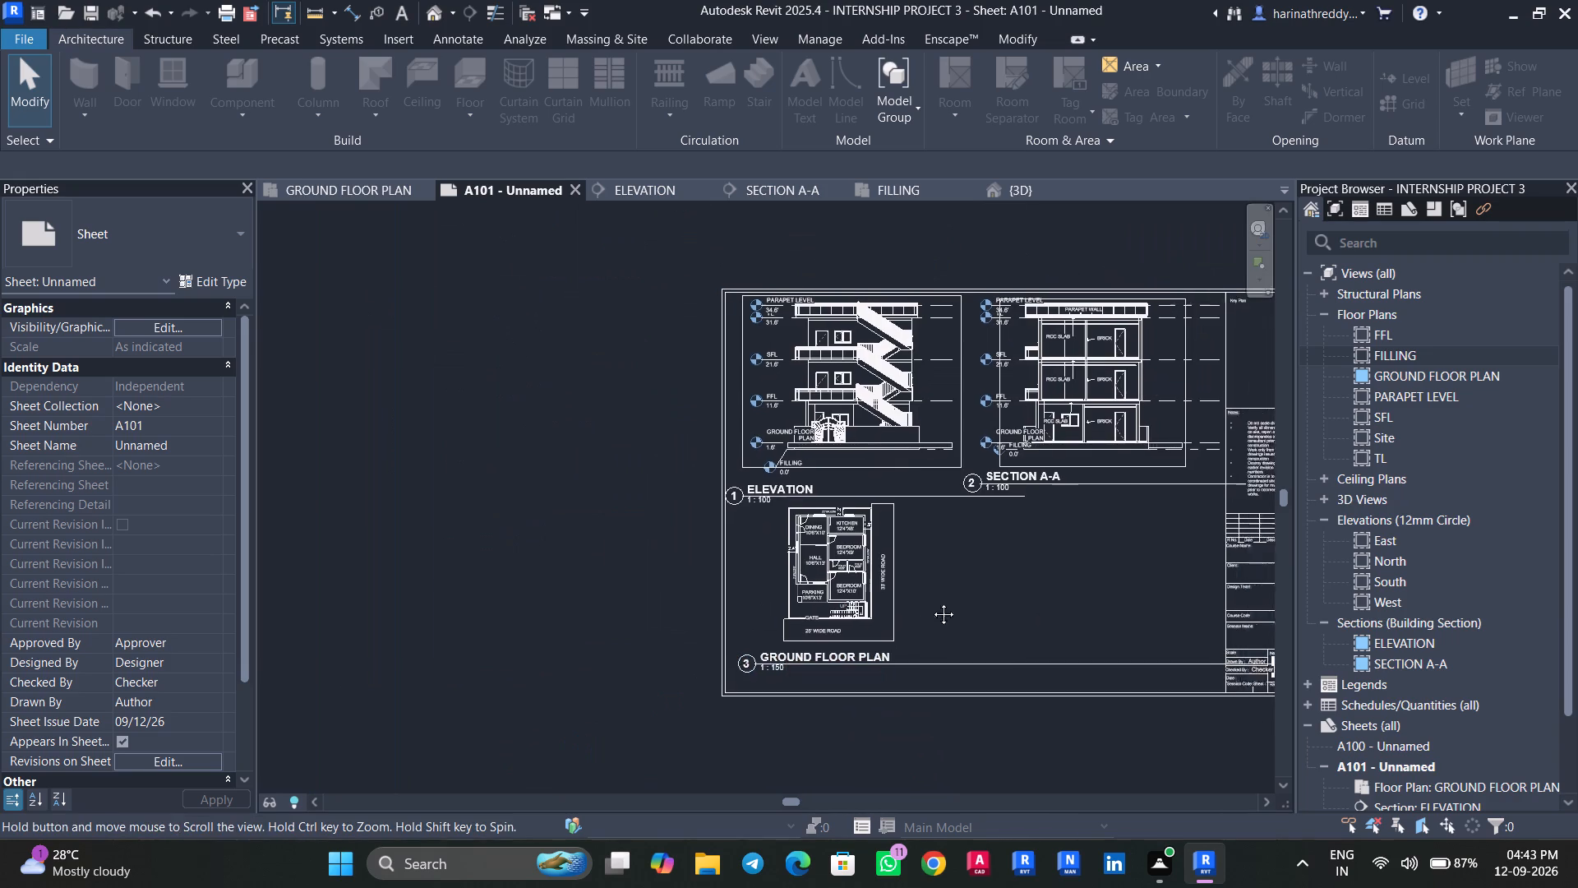
{"action": "middle_click_drag", "start_coordinate": [931, 602], "coordinate": [704, 604]}
{"action": "scroll", "coordinate": [530, 601], "scroll_direction": "up", "scroll_amount": 4}
{"action": "left_click", "coordinate": [530, 601]}
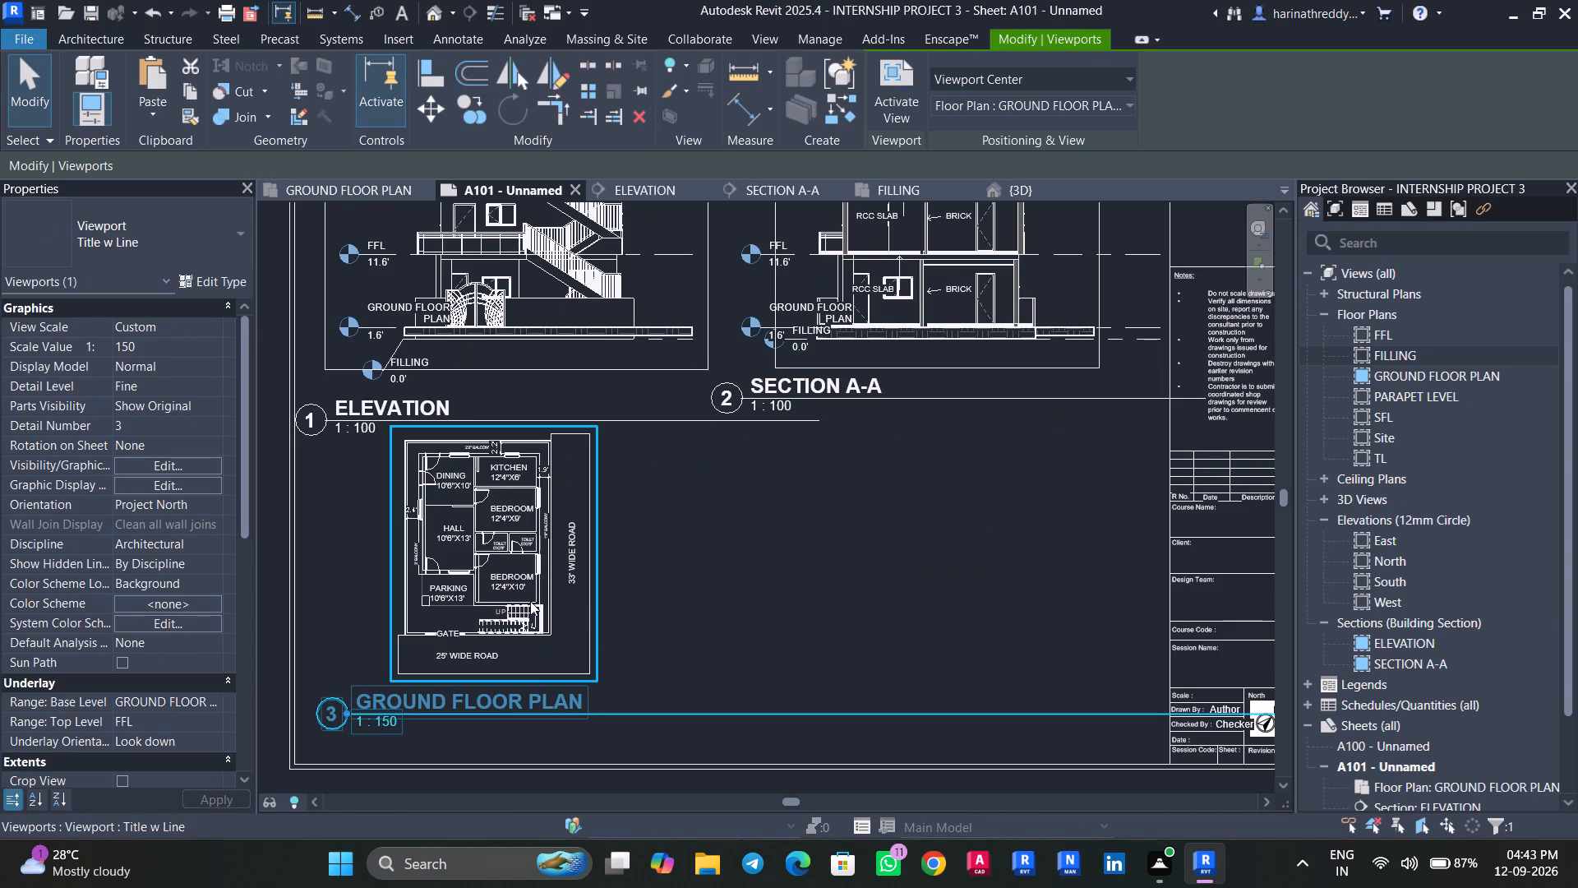
{"action": "key", "text": "Left"}
{"action": "key", "text": "Left"}
{"action": "key", "text": "Left"}
{"action": "key", "text": "Left"}
{"action": "key", "text": "Left"}
{"action": "key", "text": "Left"}
{"action": "key", "text": "Down"}
{"action": "key", "text": "Down"}
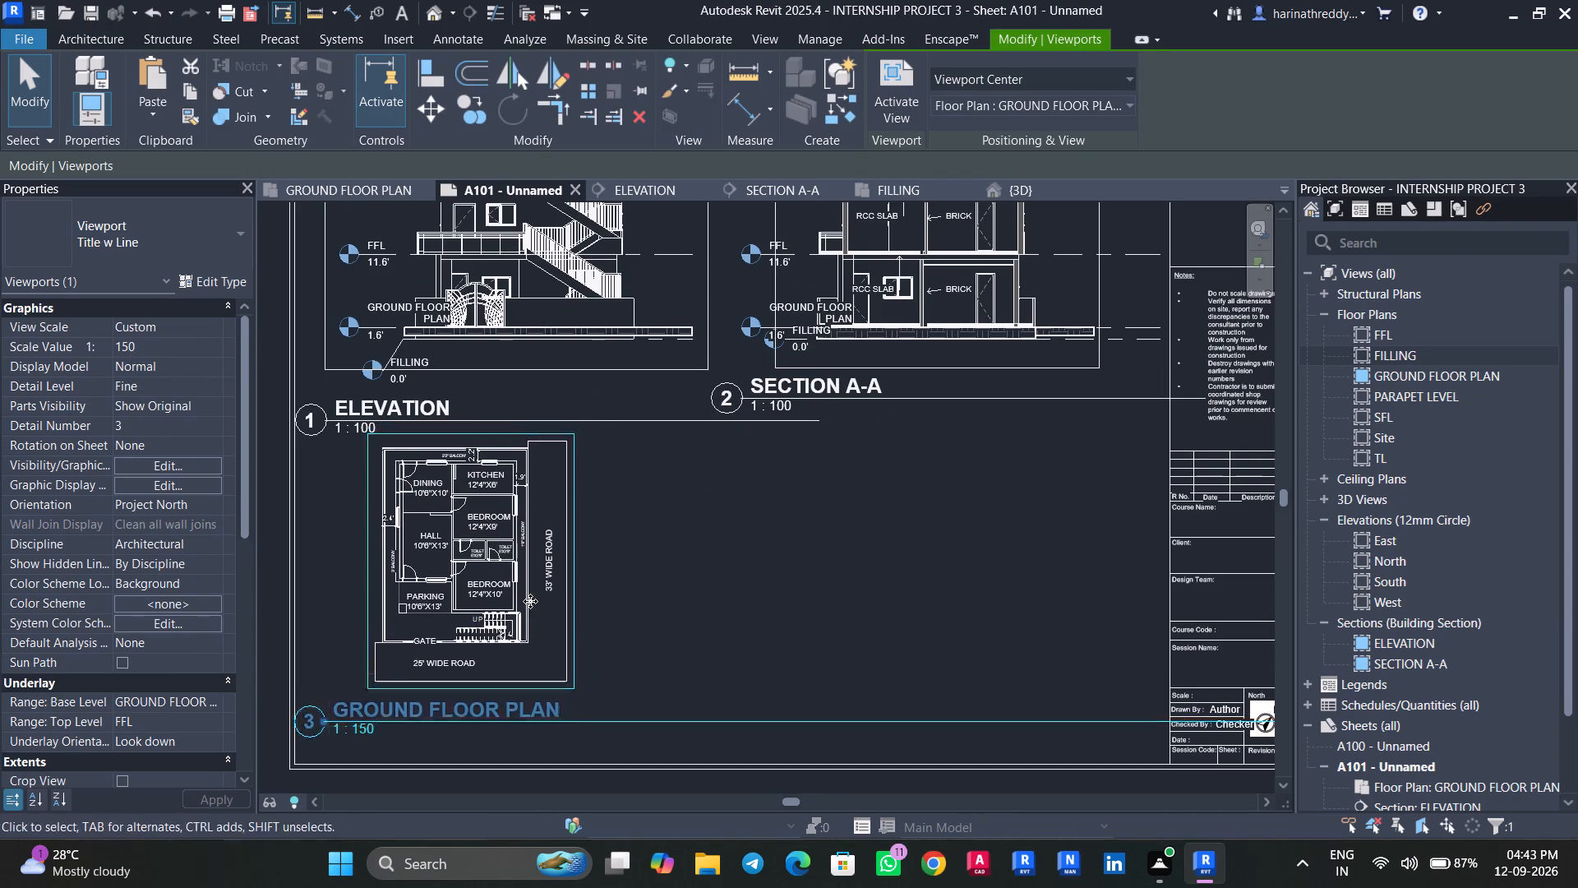
{"action": "key", "text": "Down"}
{"action": "key", "text": "Left"}
{"action": "key", "text": "Left"}
{"action": "key", "text": "Left"}
{"action": "key", "text": "Left"}
{"action": "key", "text": "Escape"}
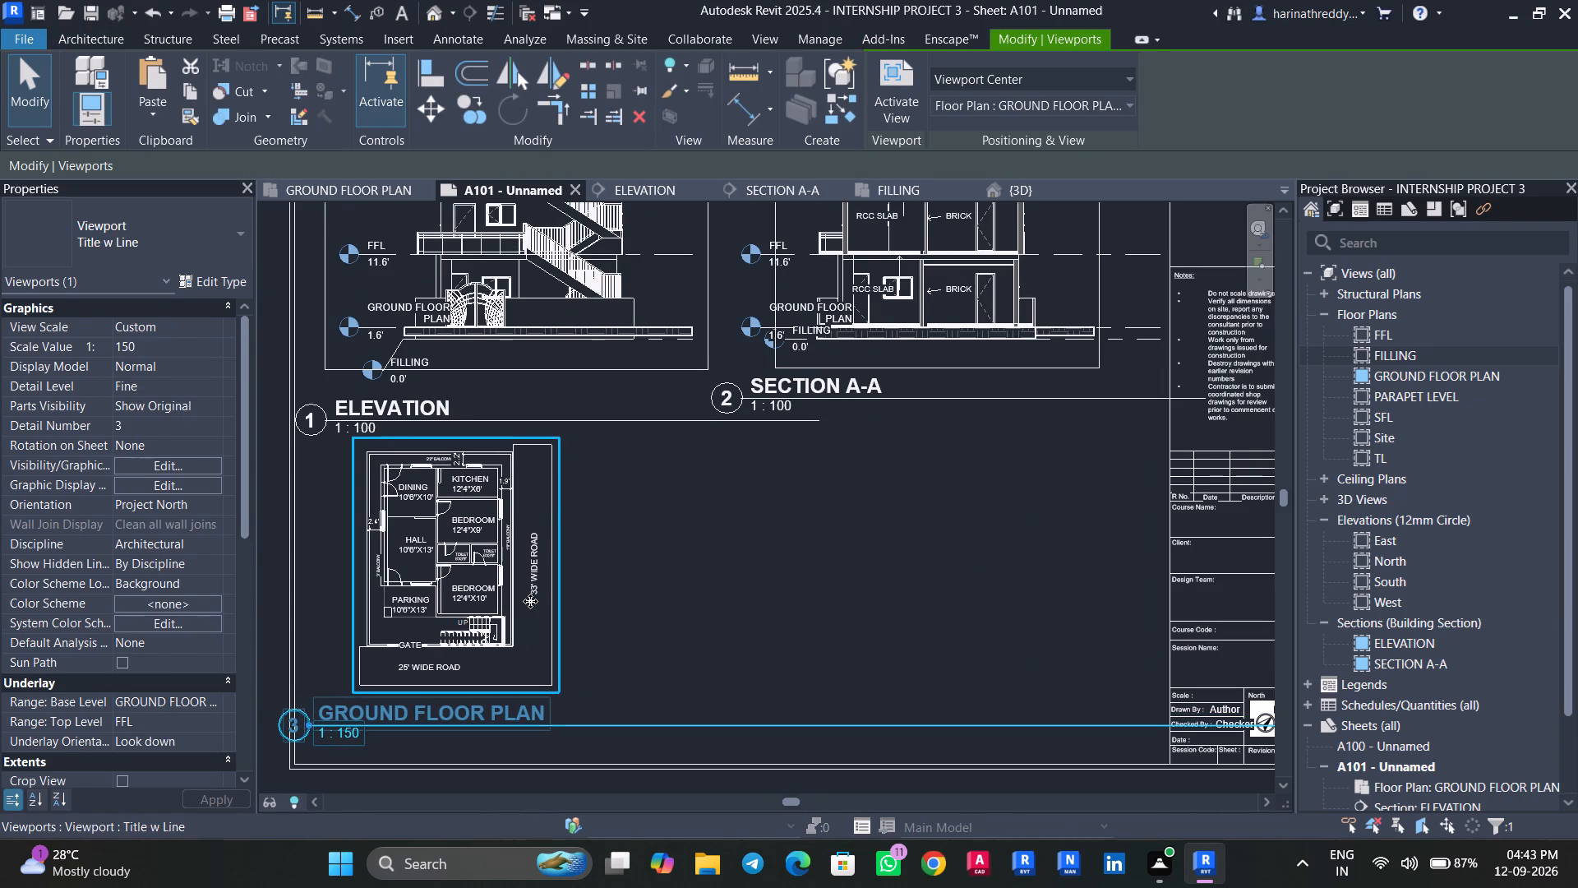
{"action": "key", "text": "Escape"}
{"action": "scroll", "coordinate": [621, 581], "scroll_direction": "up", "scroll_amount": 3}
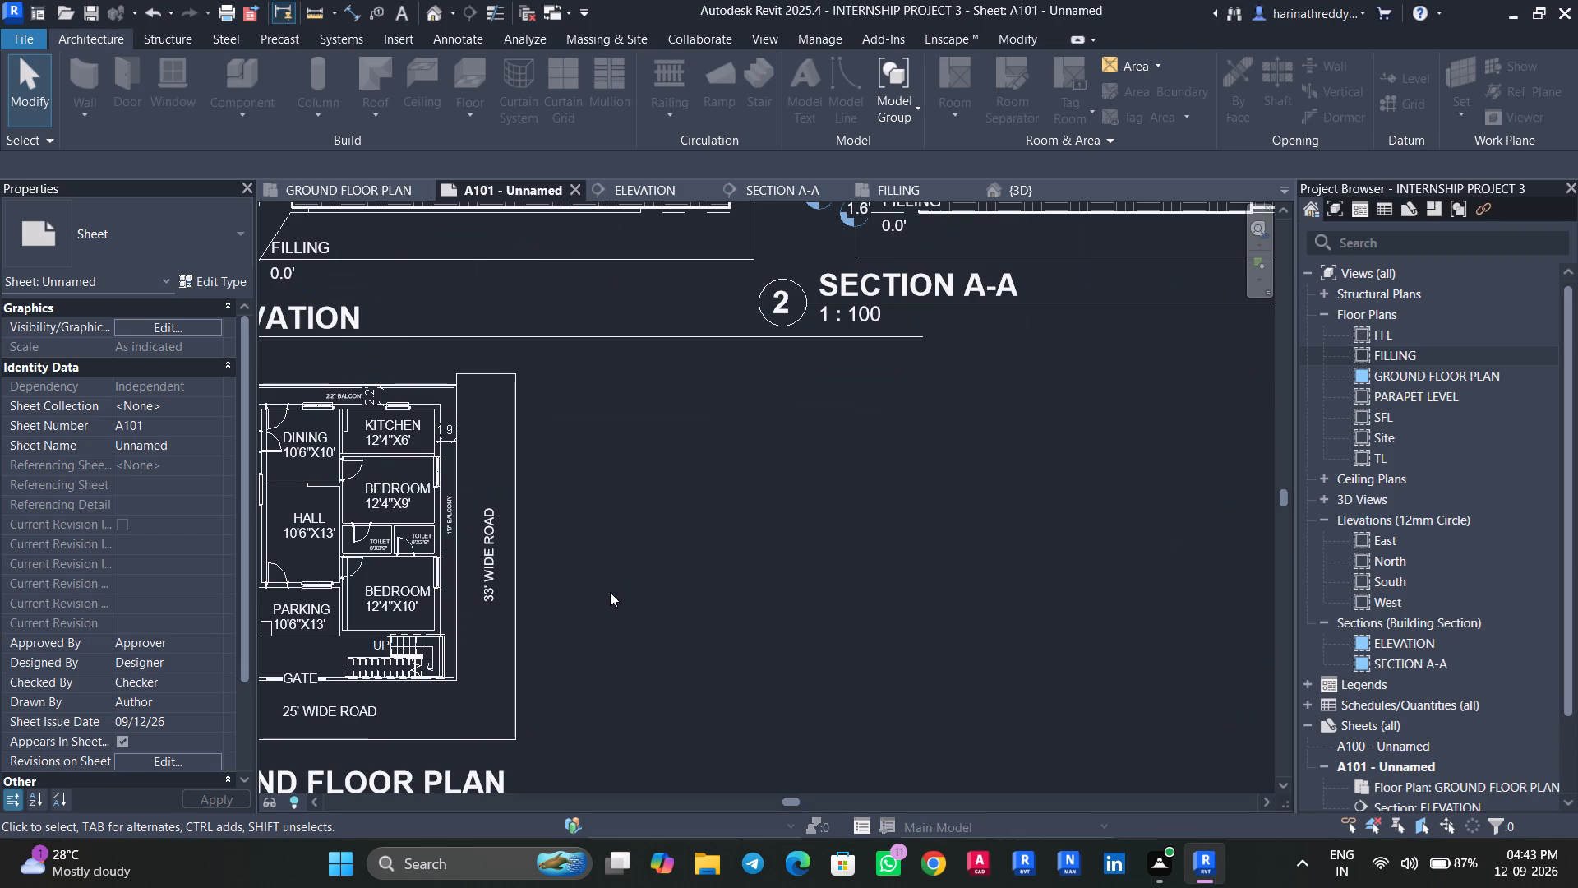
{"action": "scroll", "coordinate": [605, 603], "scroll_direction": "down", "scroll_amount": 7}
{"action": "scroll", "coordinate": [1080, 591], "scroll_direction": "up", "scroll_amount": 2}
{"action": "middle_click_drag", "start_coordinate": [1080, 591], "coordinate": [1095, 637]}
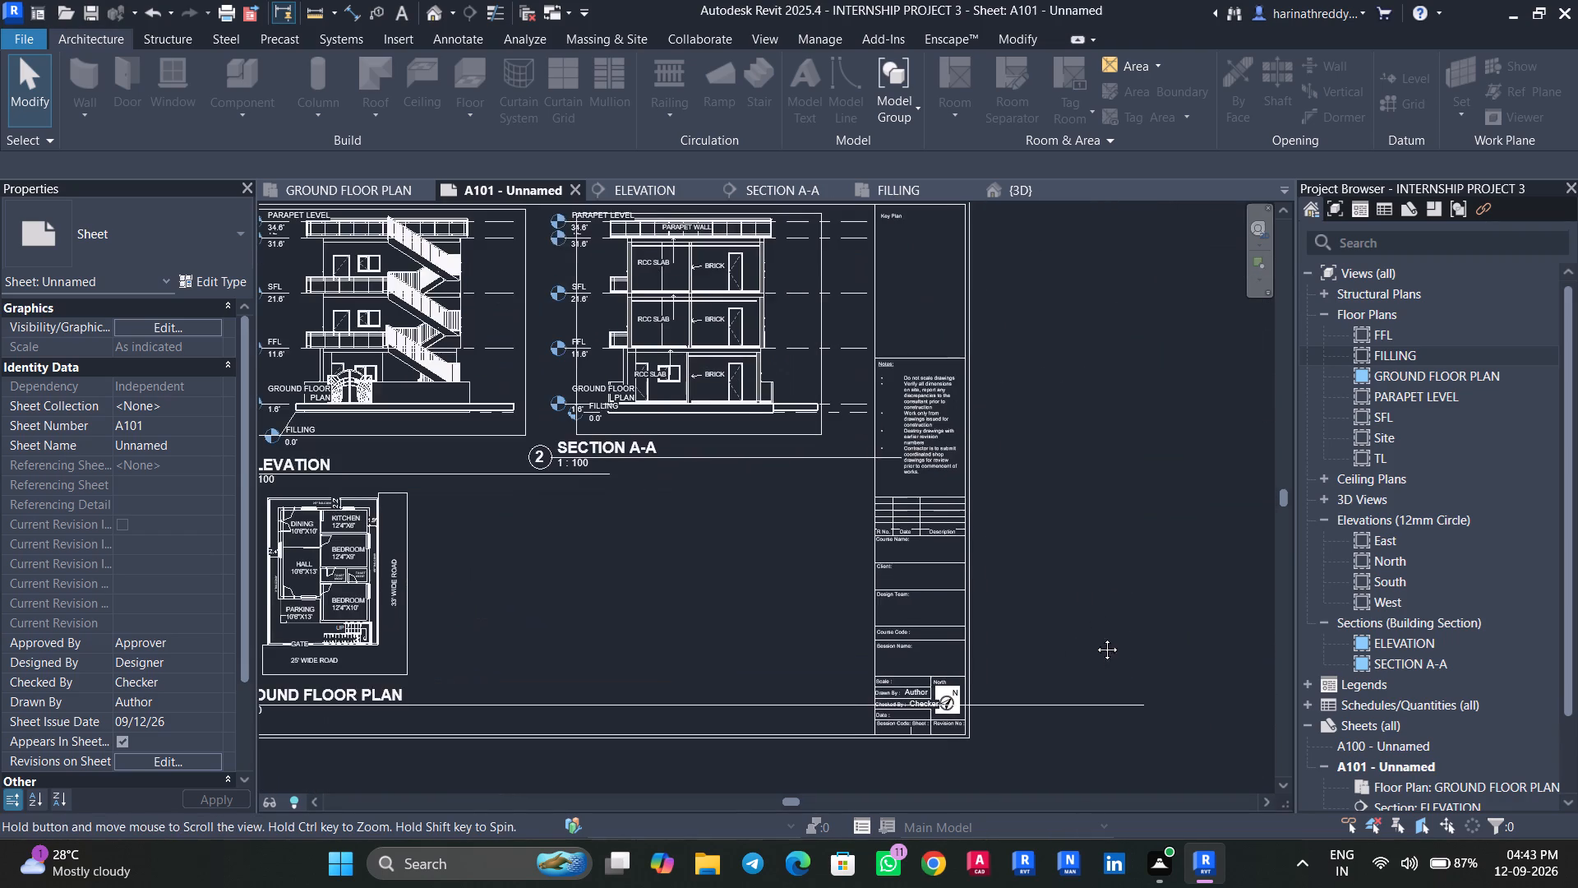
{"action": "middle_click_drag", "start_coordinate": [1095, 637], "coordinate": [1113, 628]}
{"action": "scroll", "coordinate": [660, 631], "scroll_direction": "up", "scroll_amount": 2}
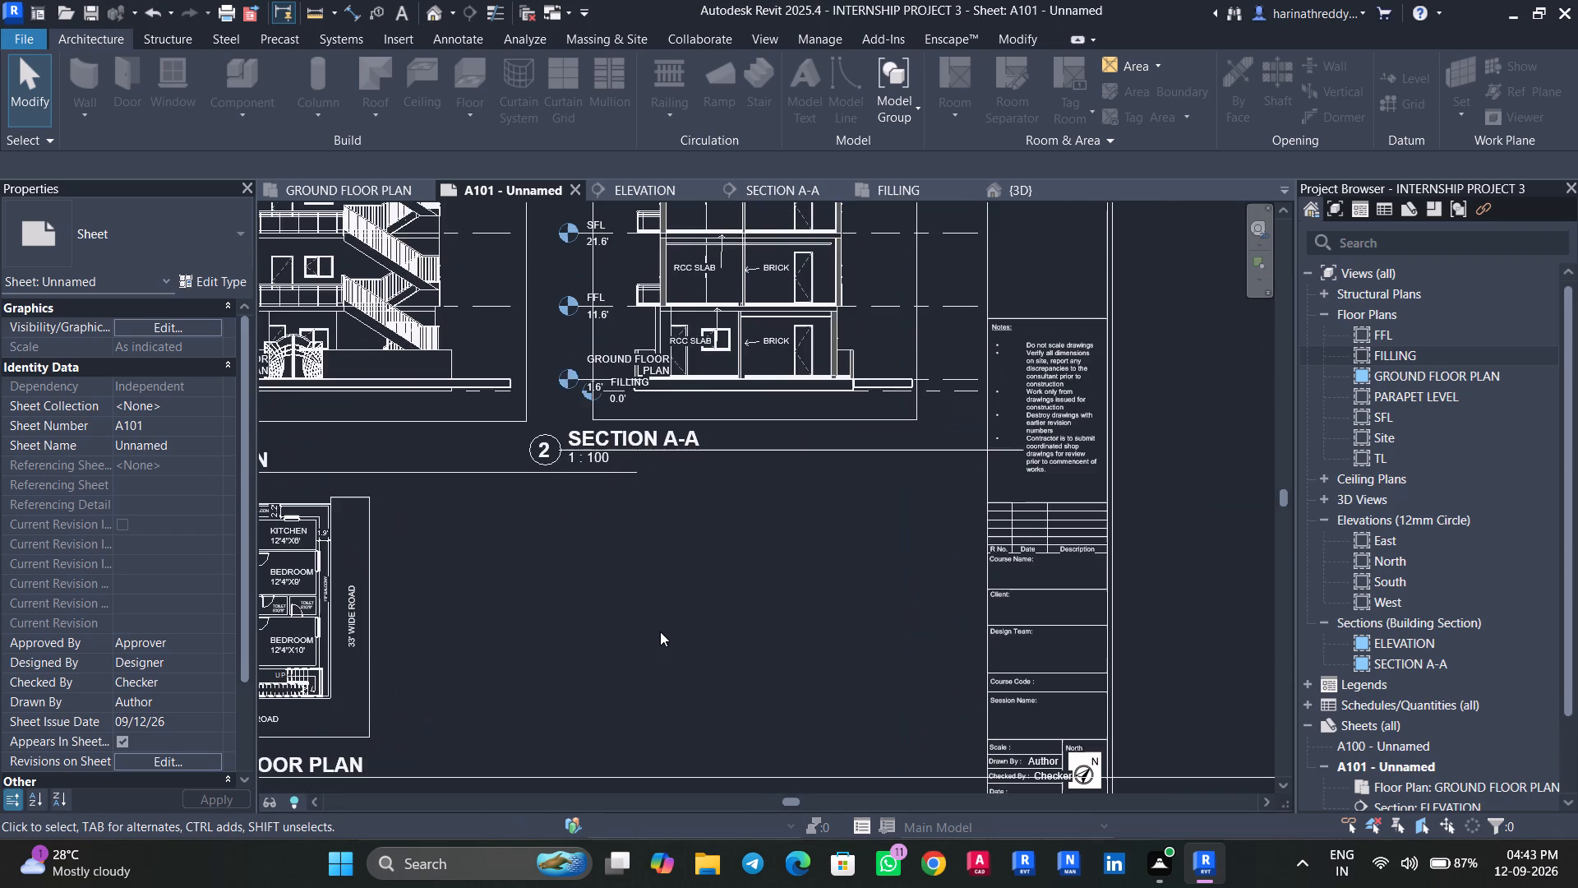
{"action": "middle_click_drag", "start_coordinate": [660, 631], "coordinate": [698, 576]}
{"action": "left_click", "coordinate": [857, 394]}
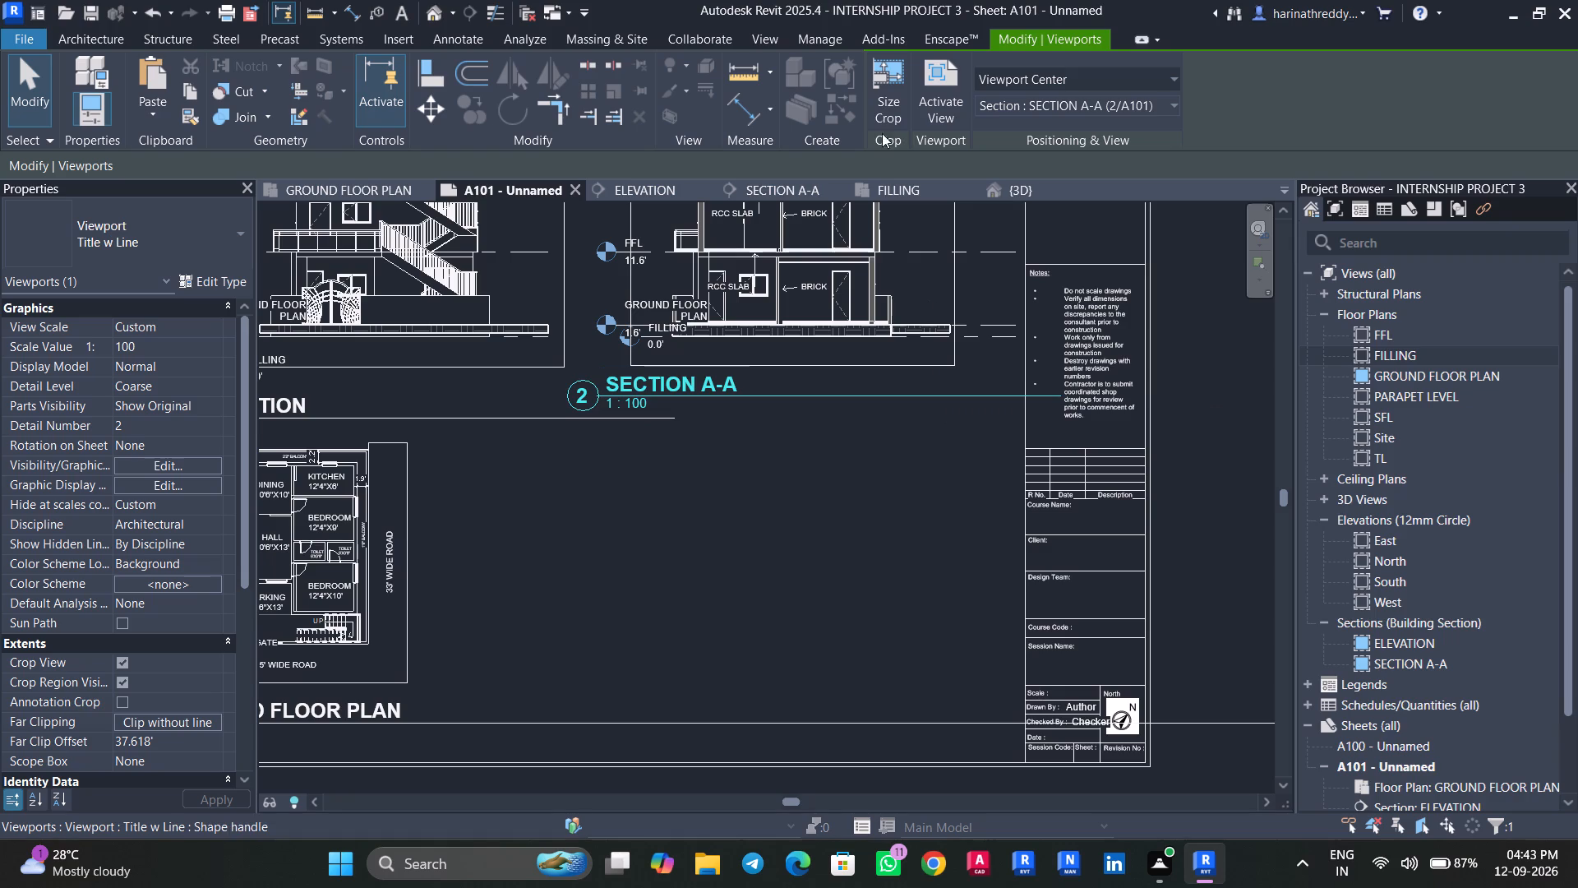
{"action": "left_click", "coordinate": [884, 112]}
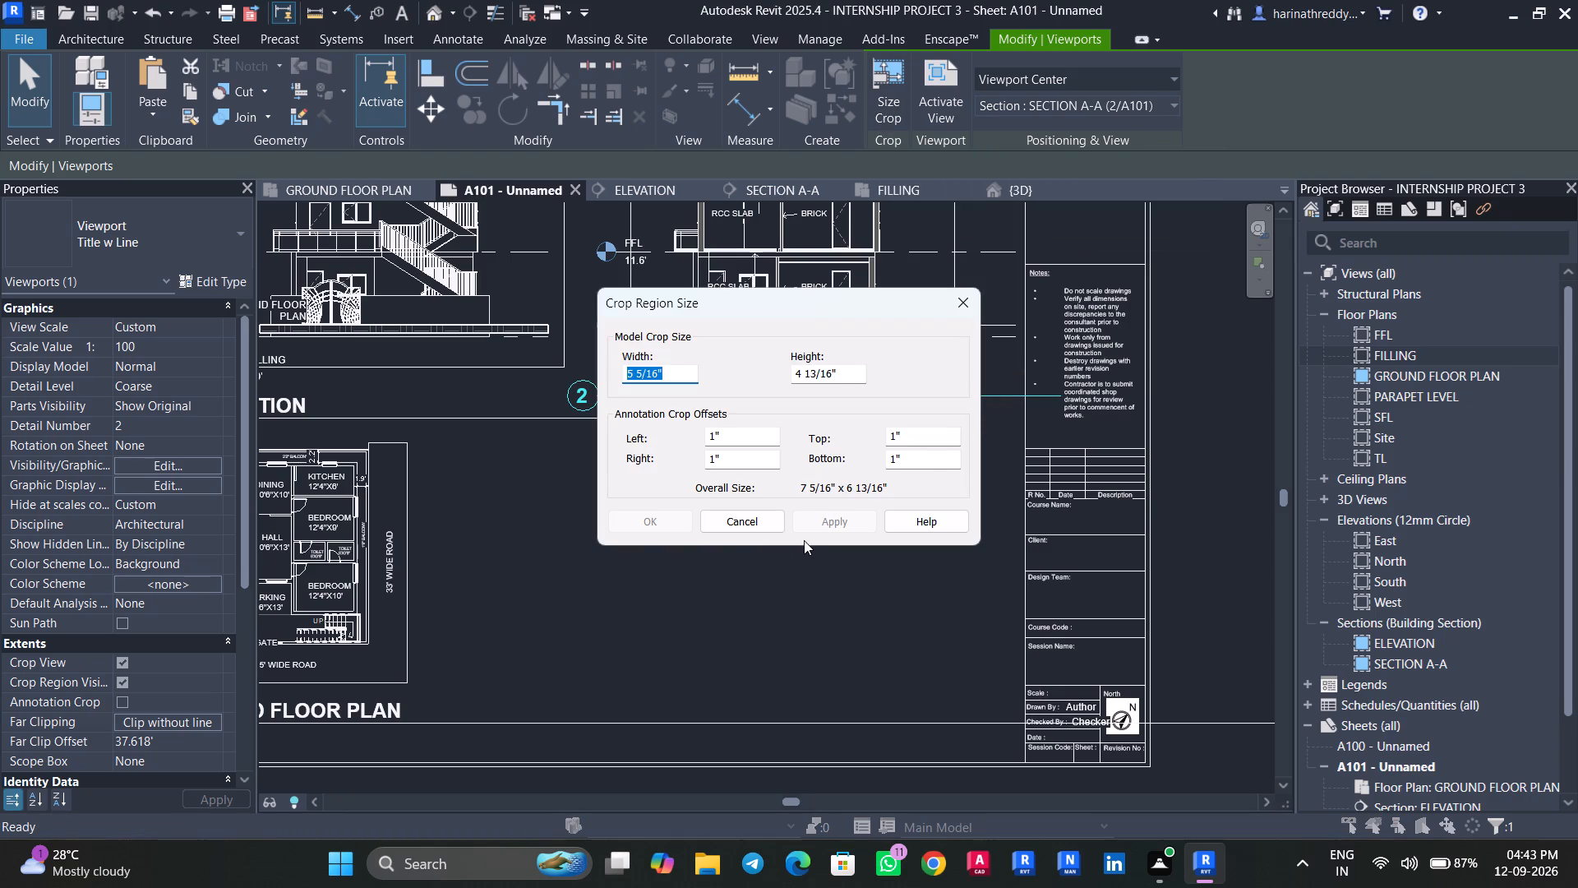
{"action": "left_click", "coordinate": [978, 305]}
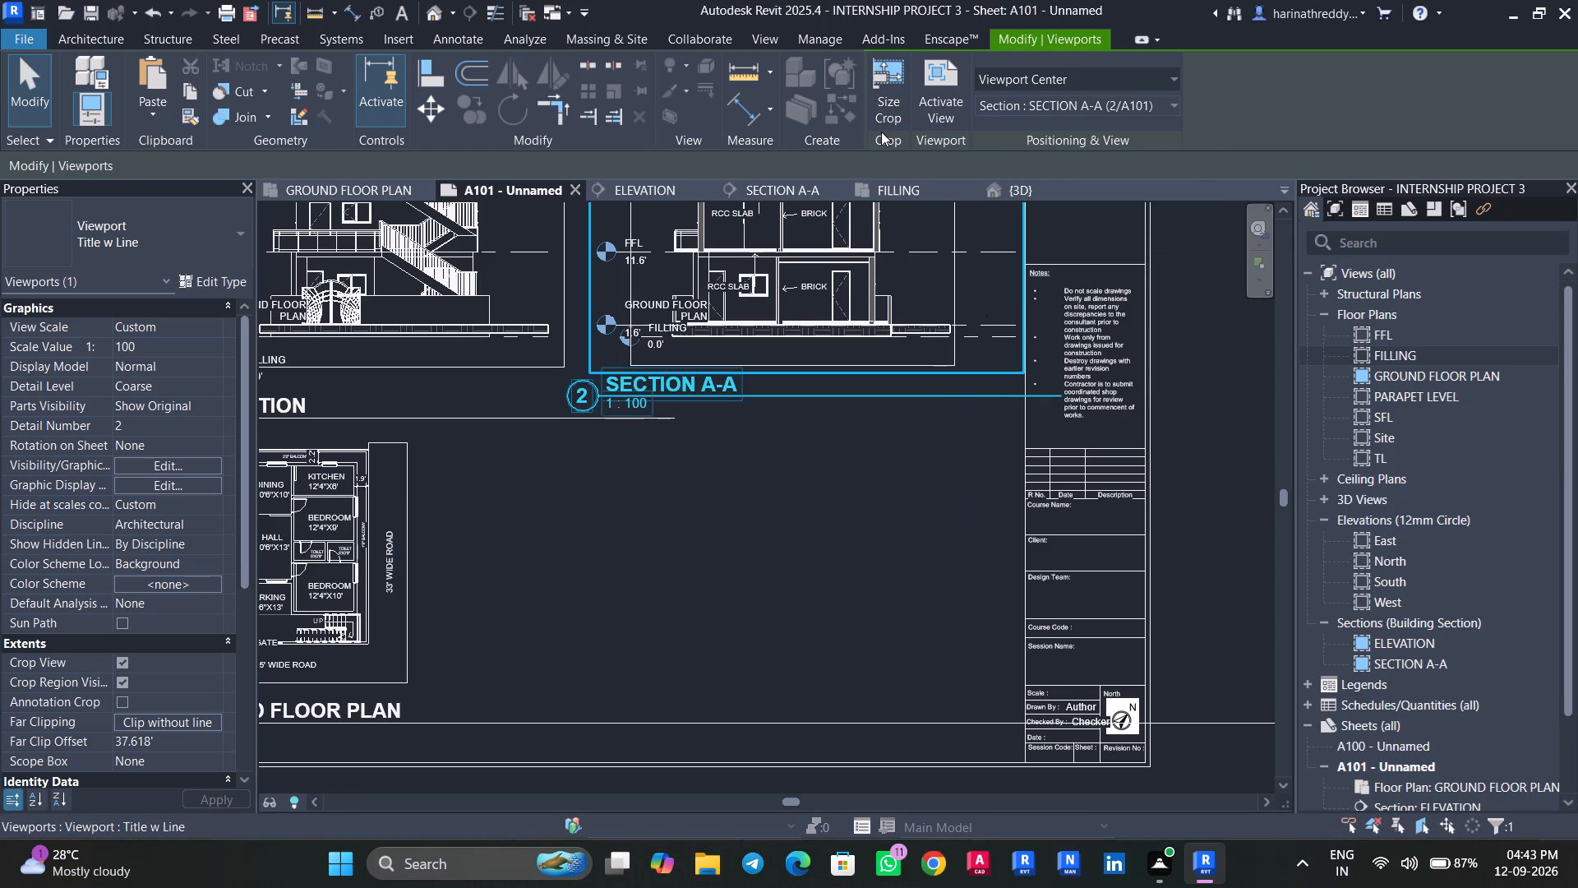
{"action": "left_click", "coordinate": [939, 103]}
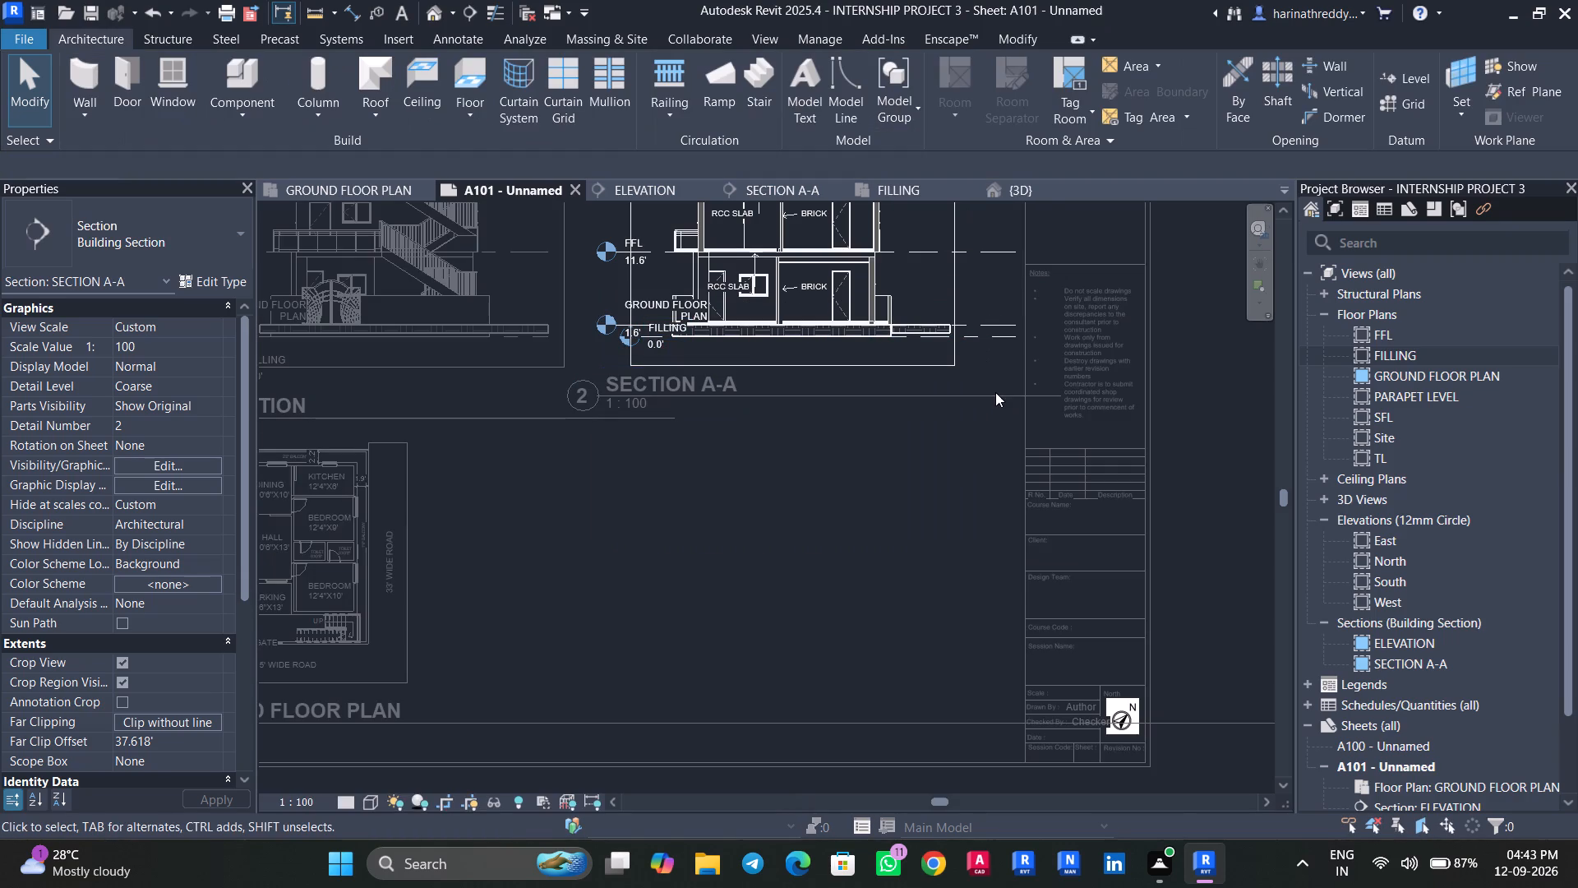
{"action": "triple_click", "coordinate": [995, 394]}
Change the SECTION A-A viewport on sheet A101 to the Title No Line type.
{"action": "left_click", "coordinate": [982, 400]}
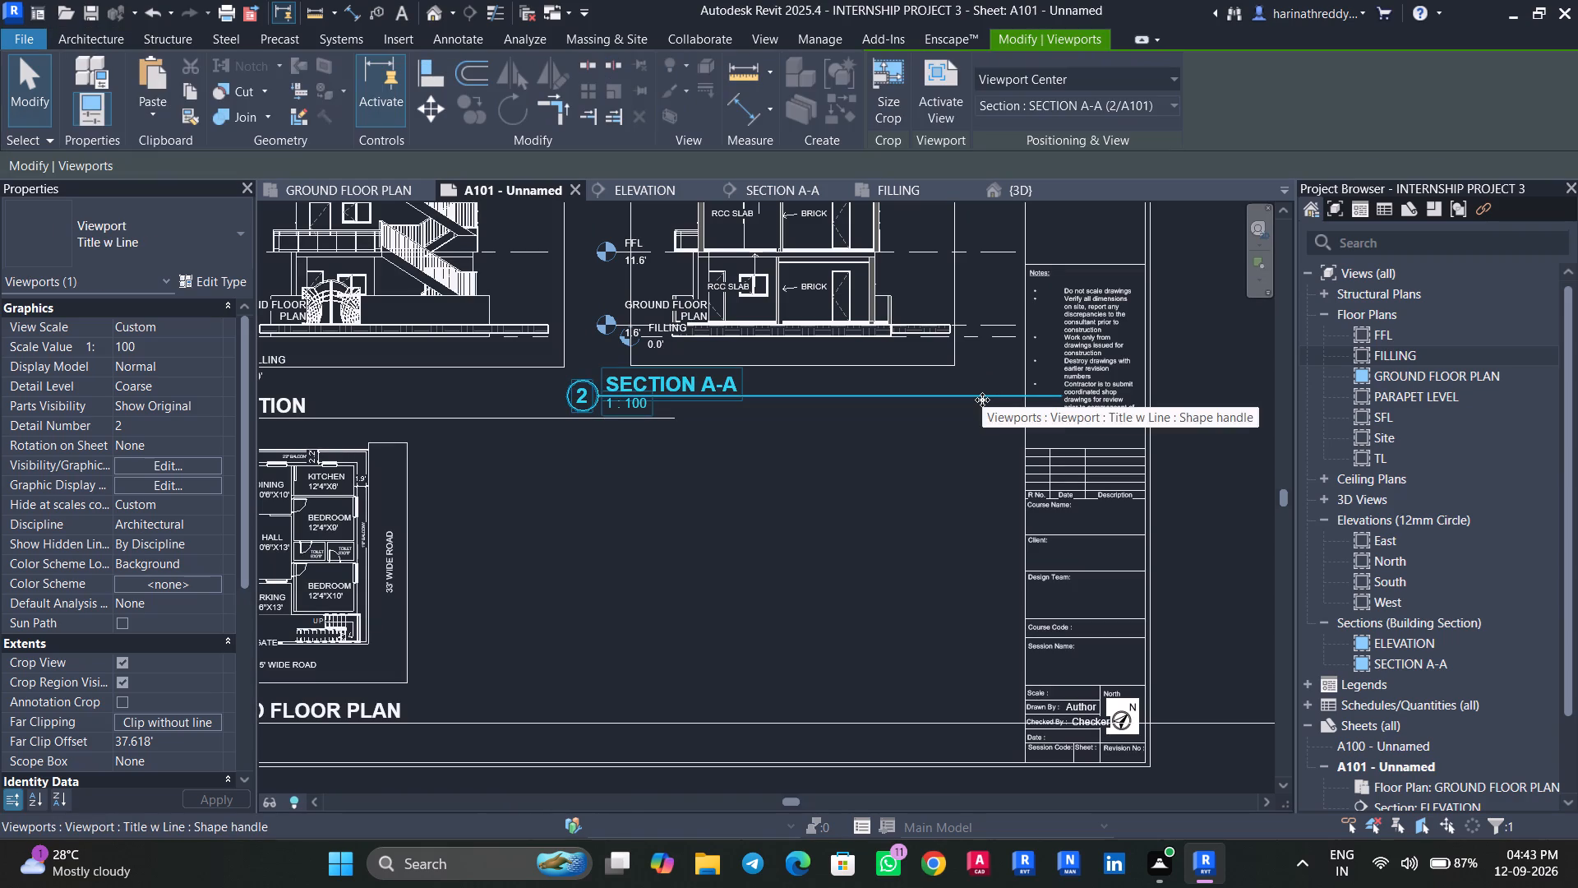
{"action": "left_click", "coordinate": [131, 199]}
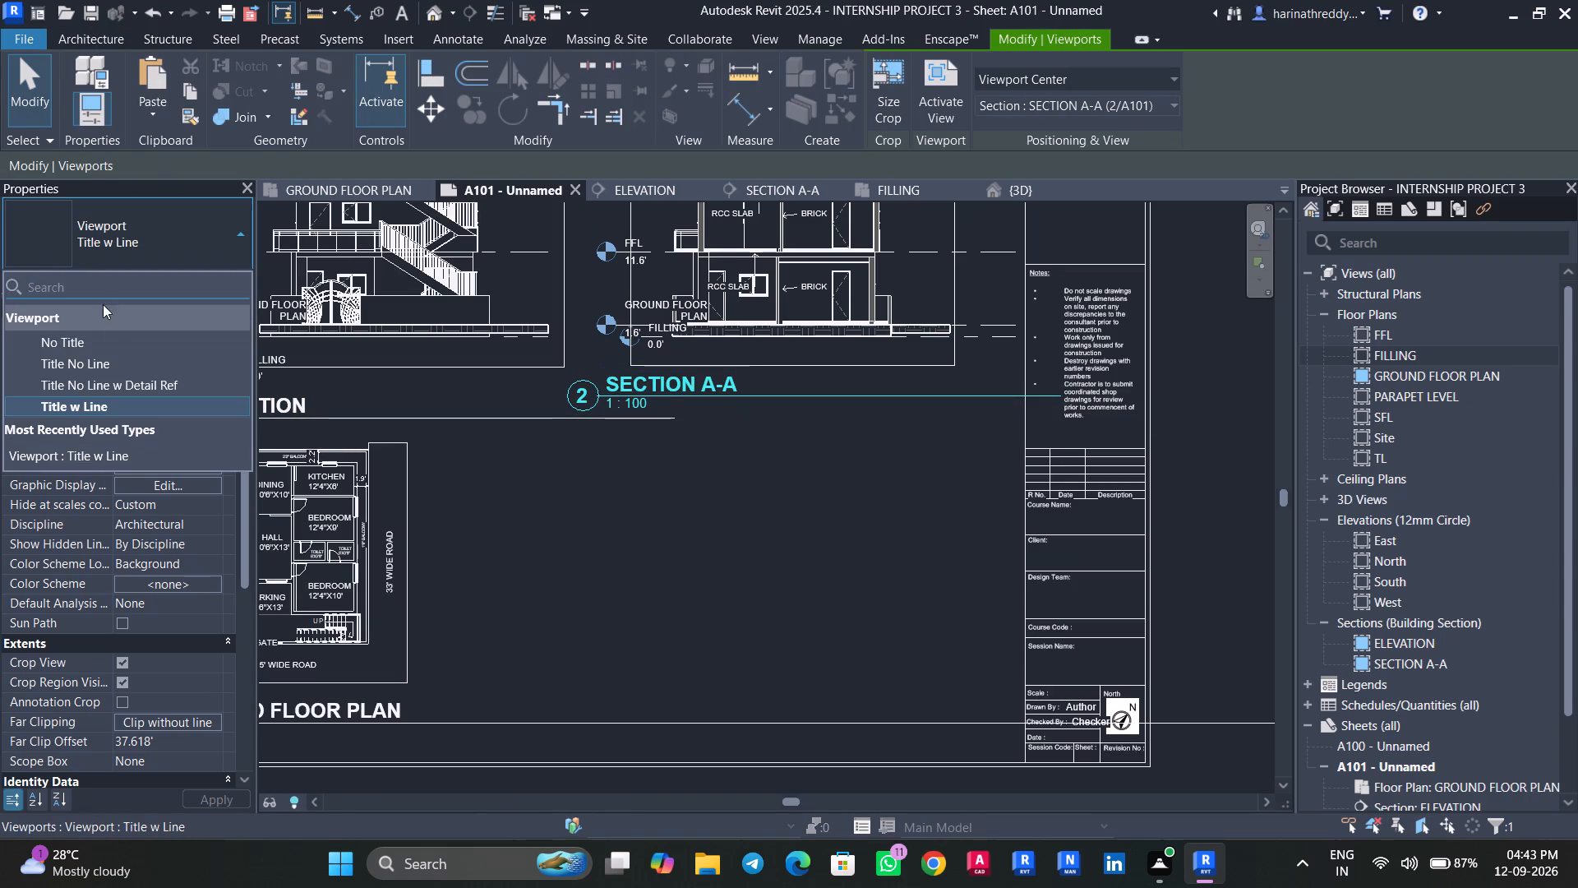
{"action": "left_click", "coordinate": [118, 363]}
{"action": "key", "text": "Escape"}
{"action": "key", "text": "Escape"}
Change the ELEVATION viewport on sheet A101 to the Title No Line type.
{"action": "left_click", "coordinate": [412, 424]}
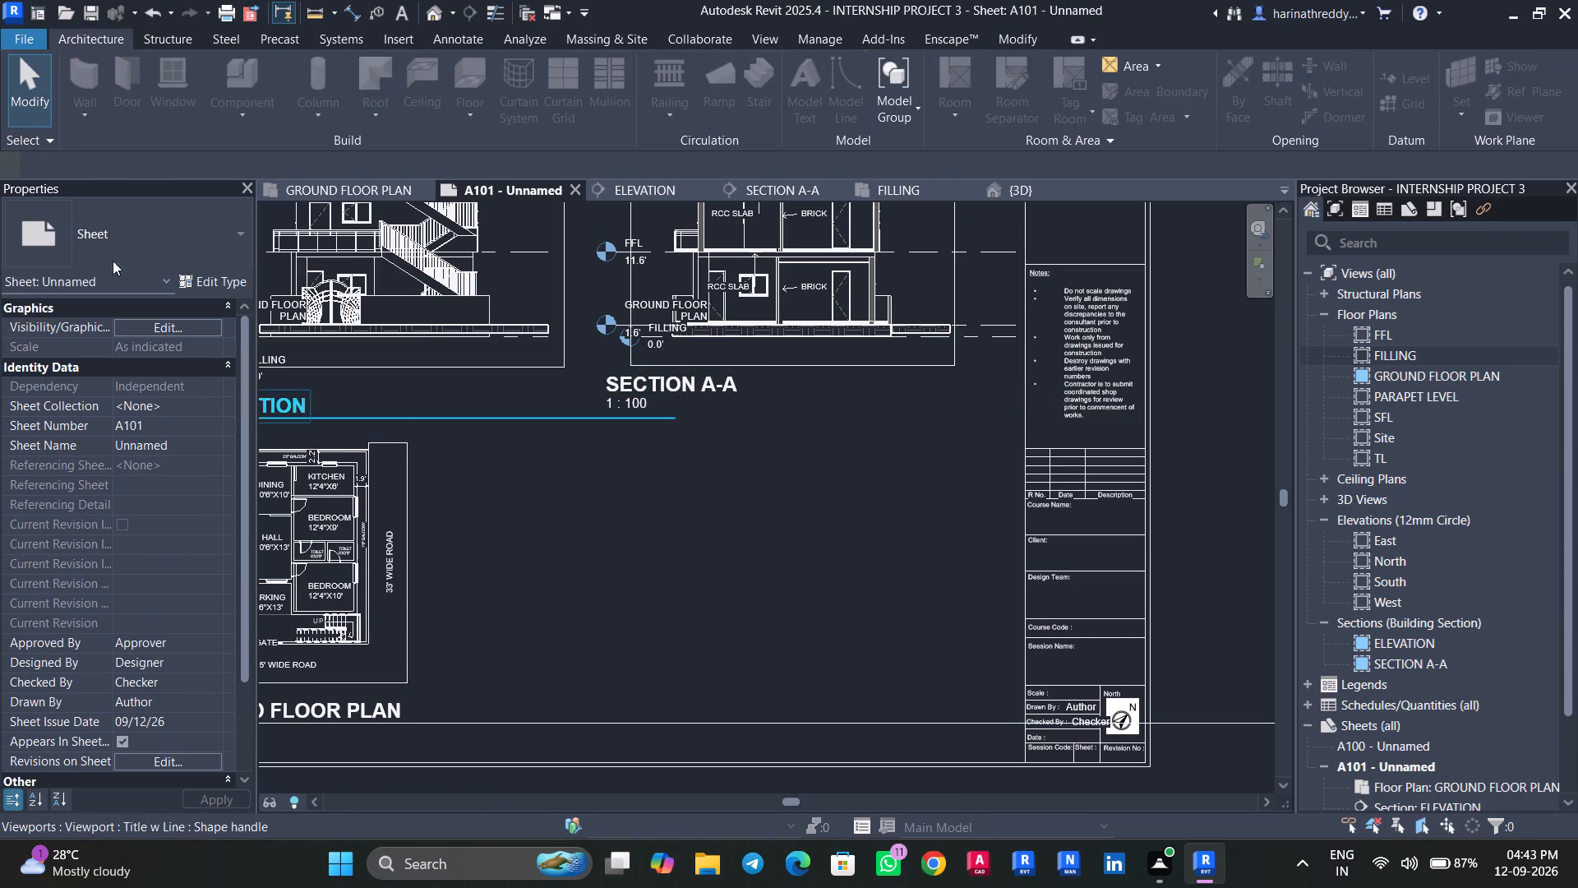
{"action": "left_click", "coordinate": [119, 234]}
{"action": "left_click", "coordinate": [120, 358]}
{"action": "key", "text": "Escape"}
Change the GROUND FLOOR PLAN viewport on sheet A101 to the Title No Line type.
{"action": "middle_click_drag", "start_coordinate": [558, 647], "coordinate": [653, 555]}
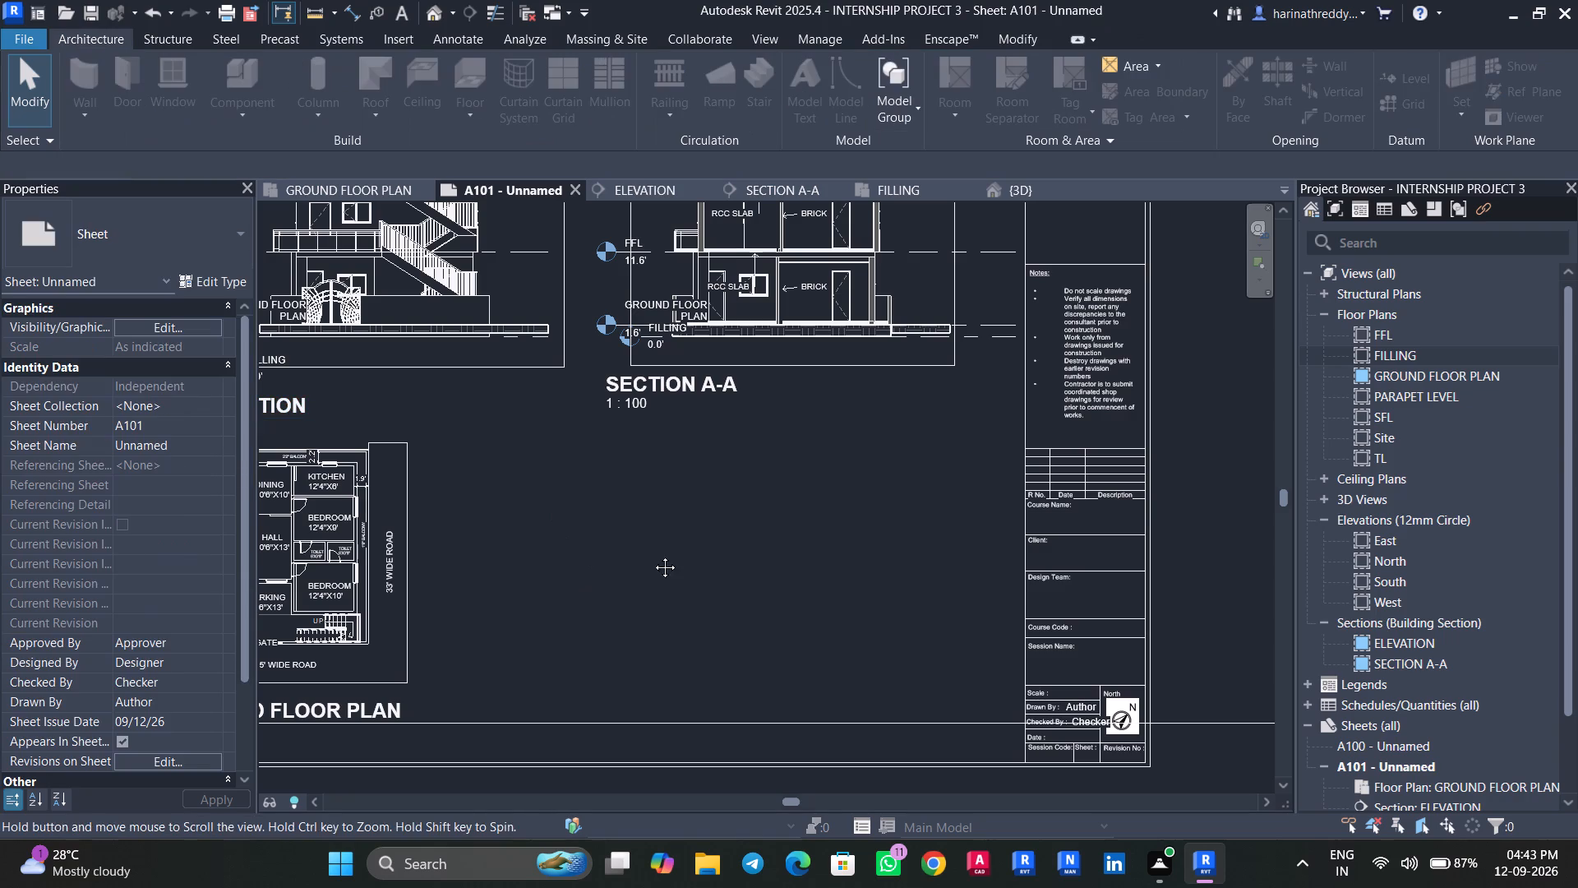
{"action": "middle_click_drag", "start_coordinate": [653, 555], "coordinate": [712, 525]}
{"action": "left_click", "coordinate": [678, 607]}
{"action": "left_click", "coordinate": [168, 263]}
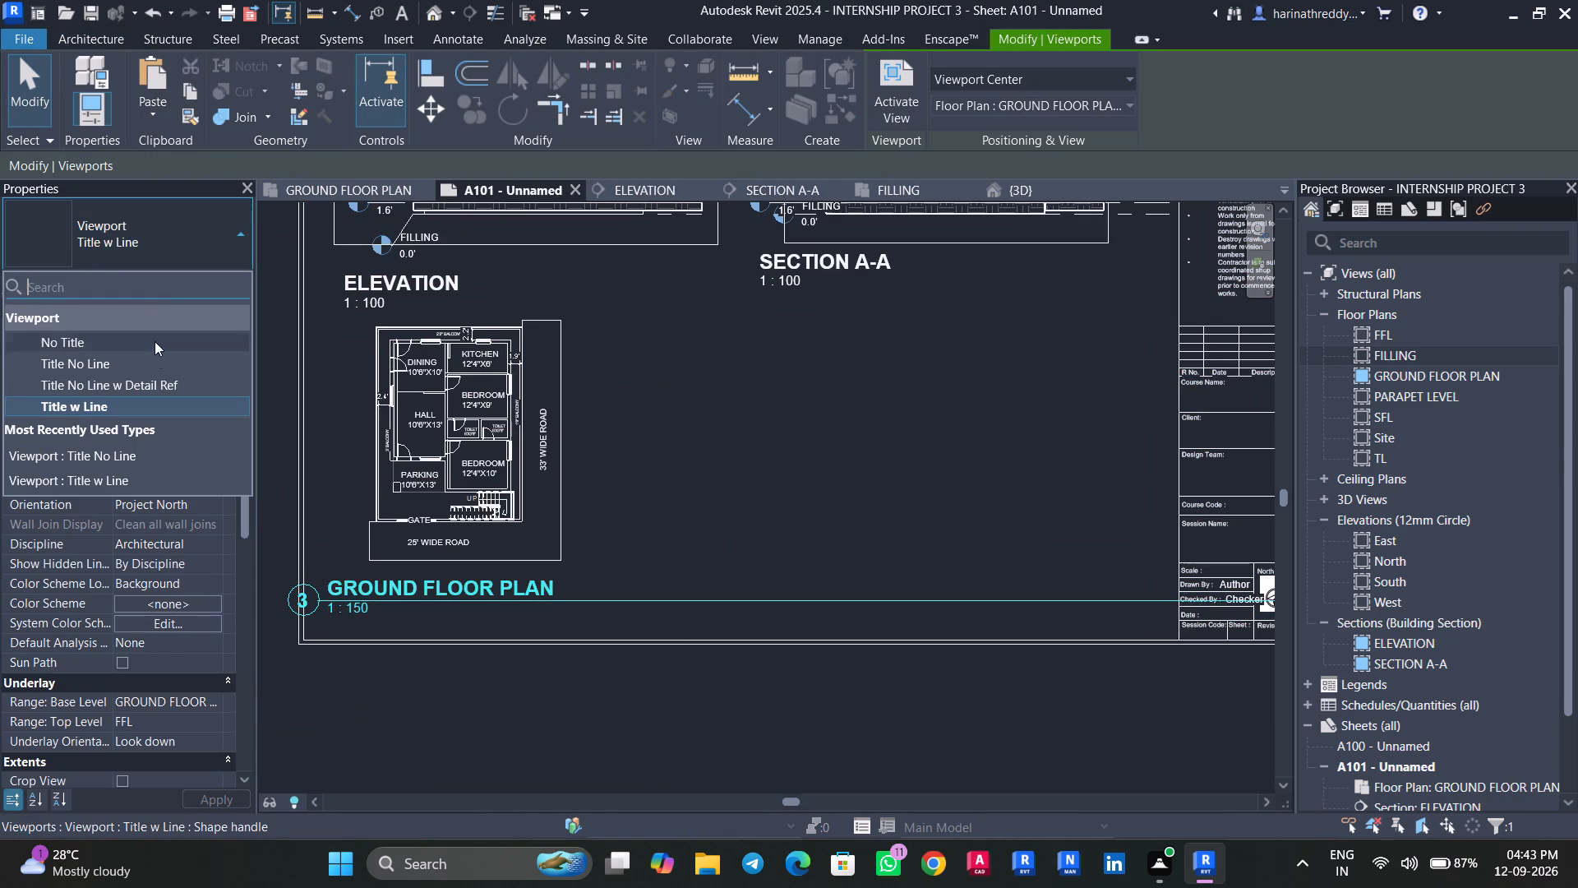
{"action": "left_click", "coordinate": [159, 368]}
{"action": "left_click", "coordinate": [793, 495]}
{"action": "key", "text": "Escape"}
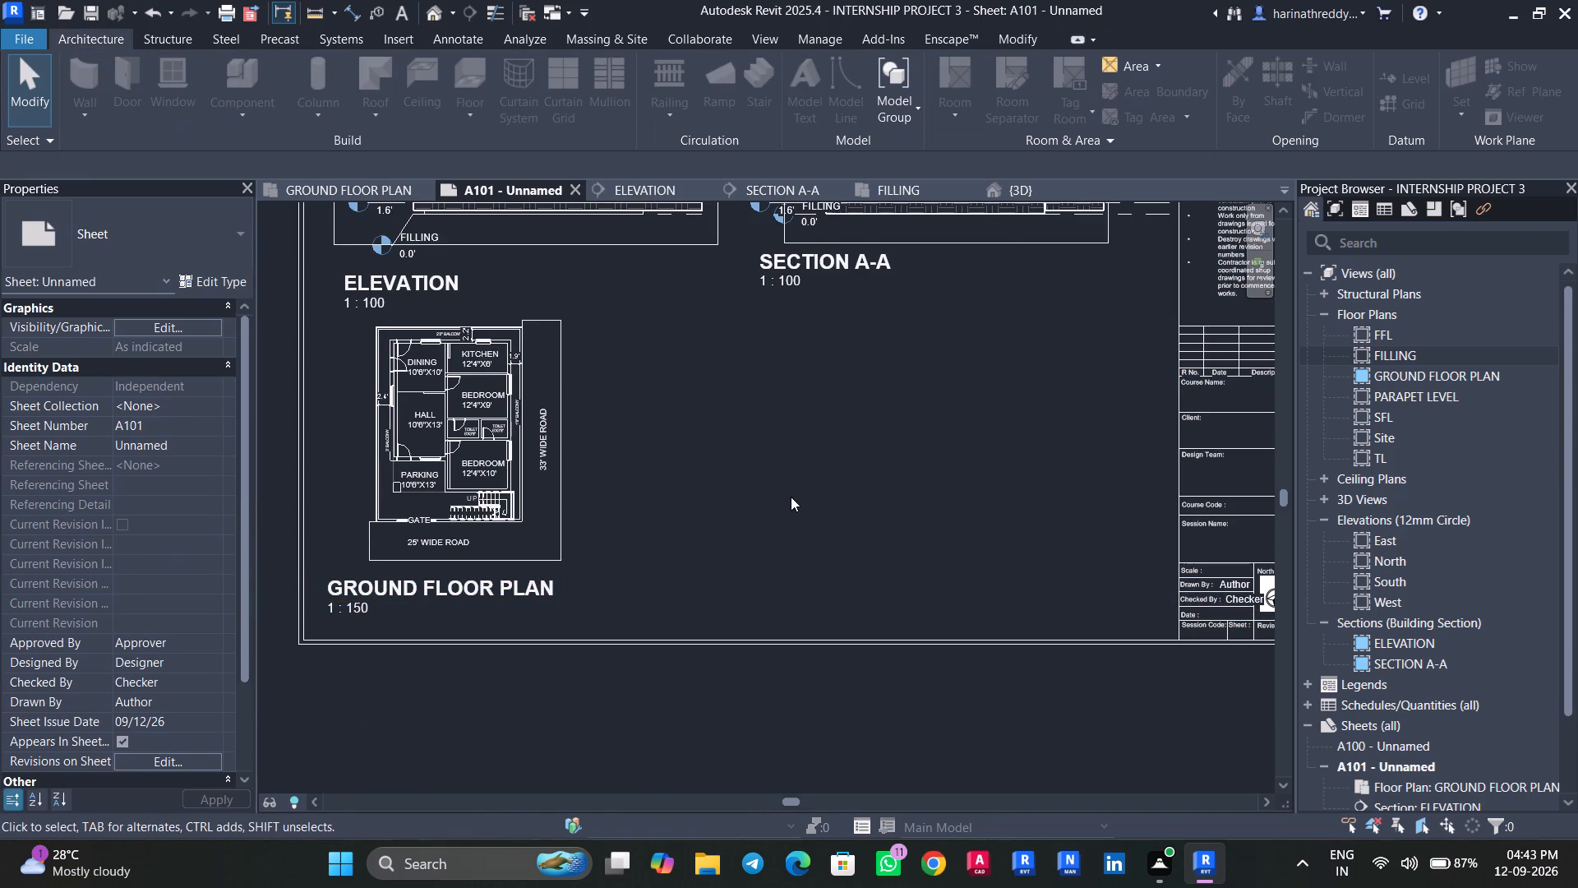
Open the FFL floor plan and hide the Sections annotation category in its visibility/graphic overrides.
{"action": "scroll", "coordinate": [791, 497], "scroll_direction": "down", "scroll_amount": 3}
{"action": "middle_click_drag", "start_coordinate": [790, 497], "coordinate": [616, 568]}
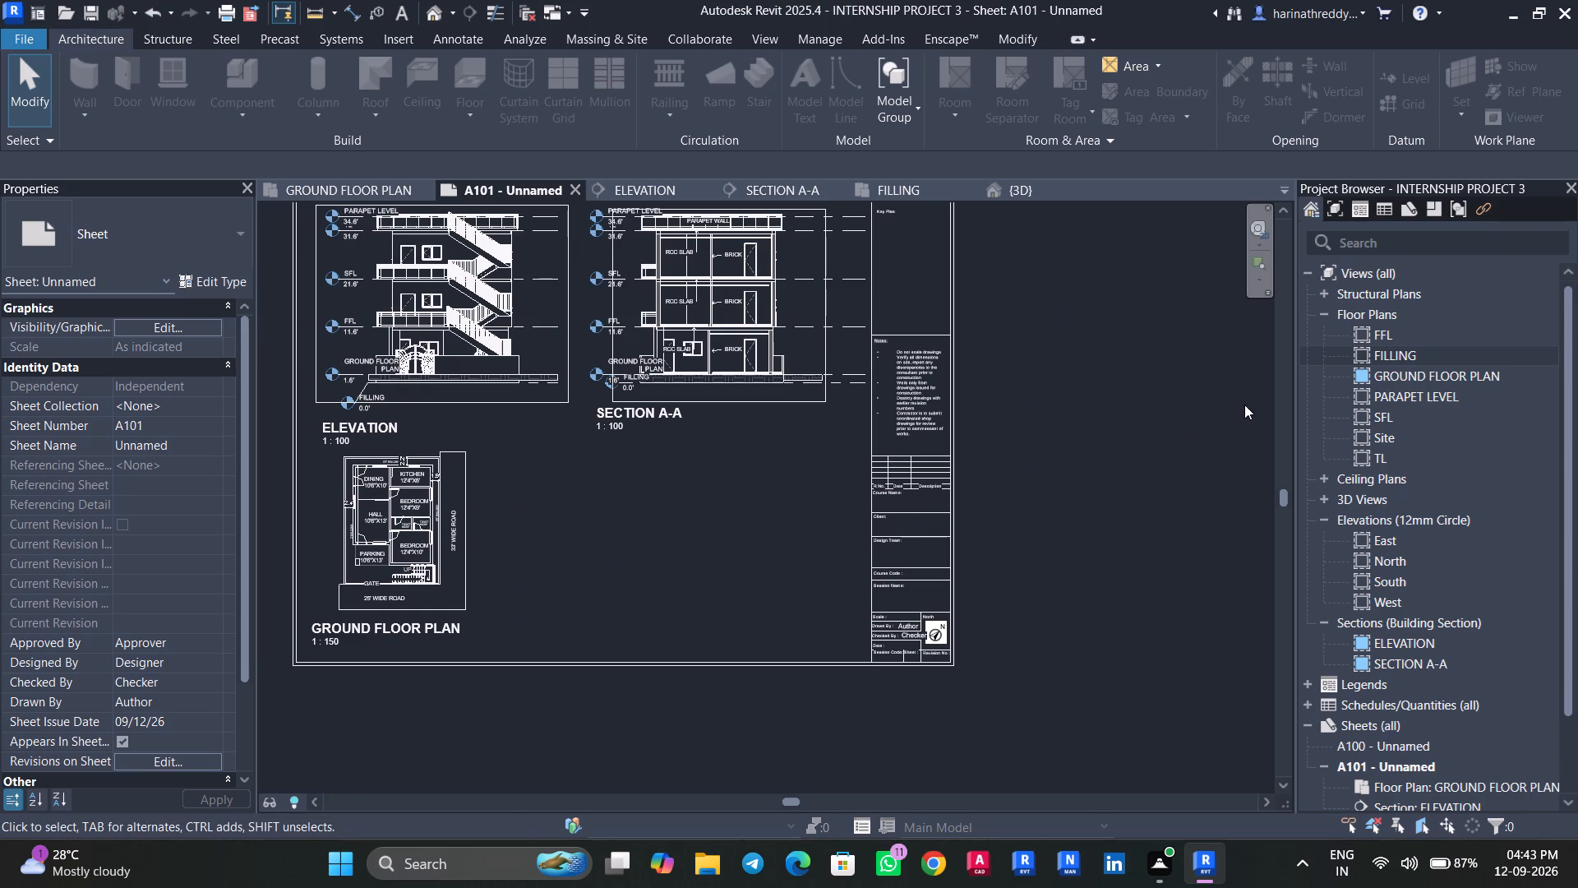
{"action": "double_click", "coordinate": [1391, 333]}
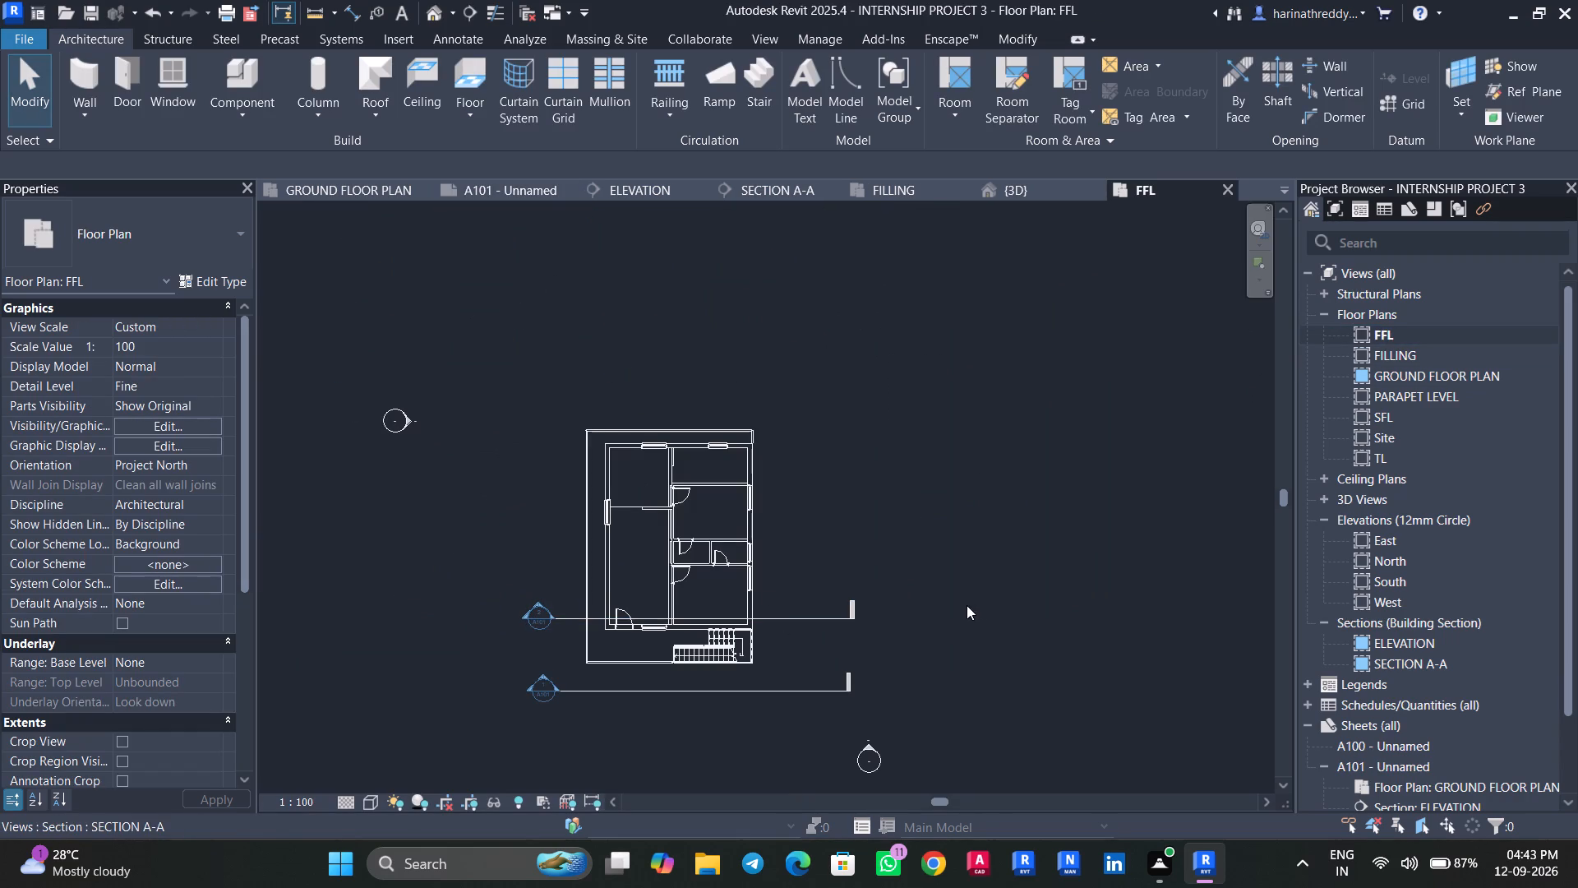
{"action": "key", "text": "v"}
{"action": "key", "text": "v"}
{"action": "left_click", "coordinate": [635, 413]}
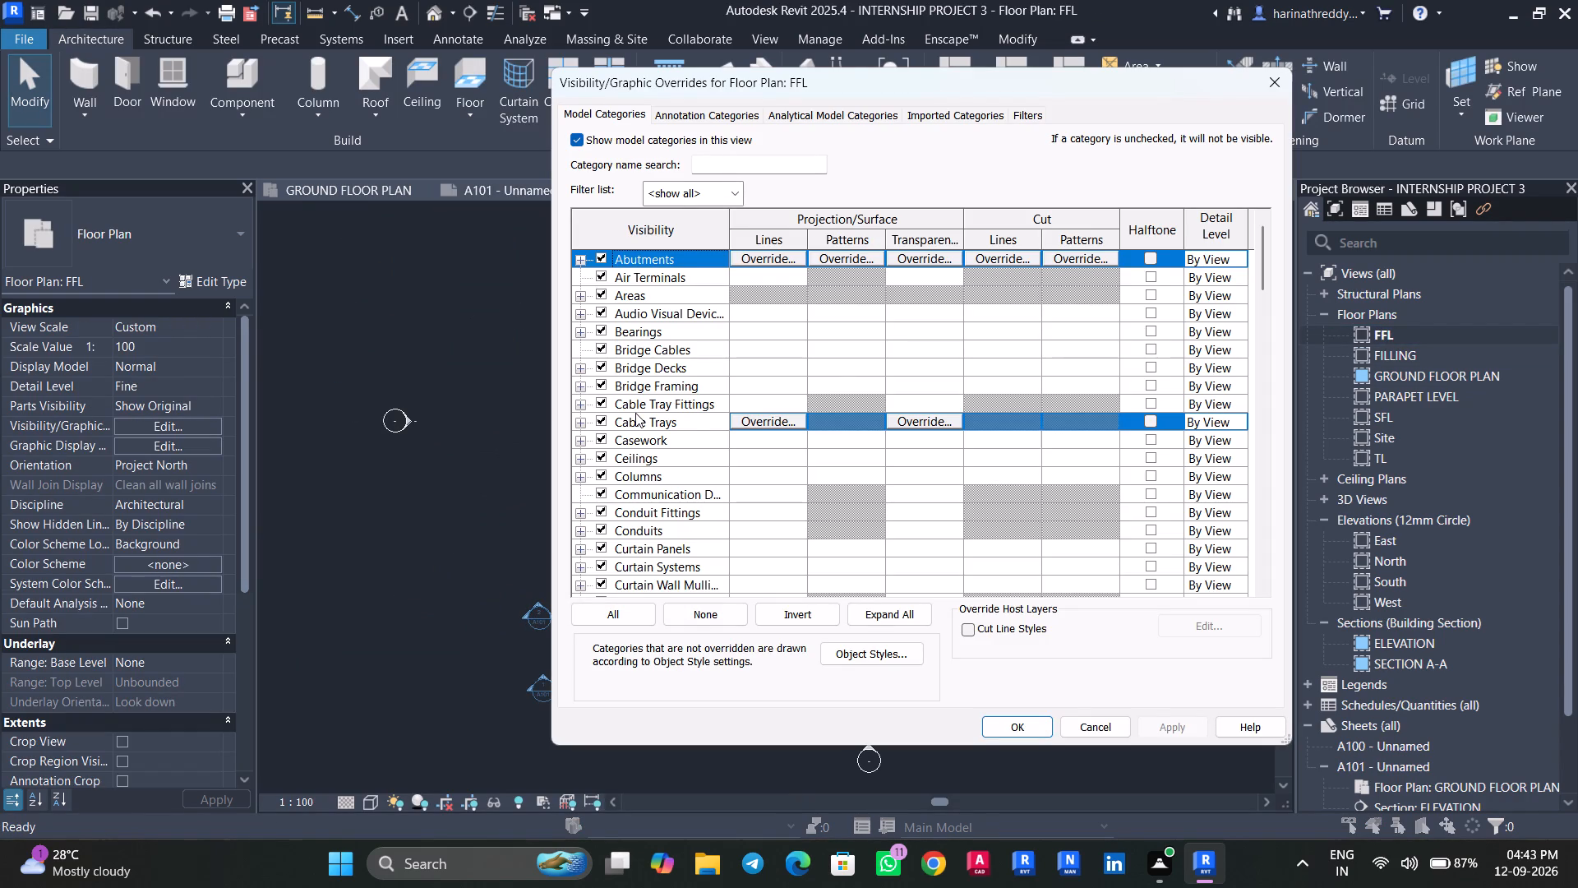
{"action": "key", "text": "s"}
{"action": "scroll", "coordinate": [1577, 0], "scroll_direction": "down", "scroll_amount": 7}
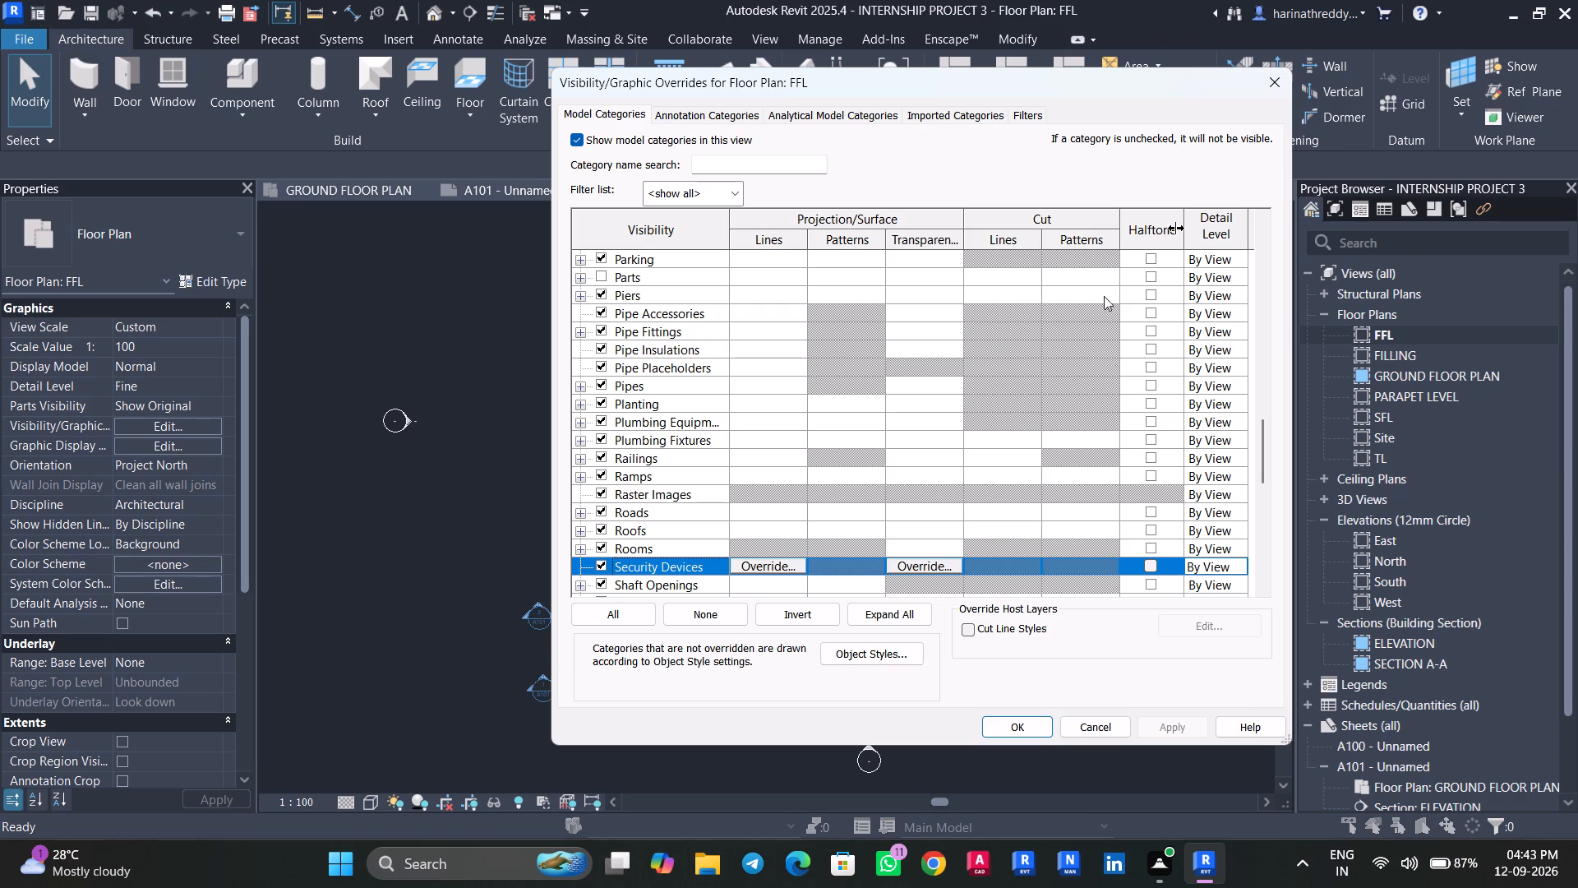
{"action": "scroll", "coordinate": [816, 382], "scroll_direction": "down", "scroll_amount": 3}
{"action": "scroll", "coordinate": [695, 498], "scroll_direction": "down", "scroll_amount": 4}
{"action": "scroll", "coordinate": [671, 508], "scroll_direction": "up", "scroll_amount": 1}
{"action": "scroll", "coordinate": [671, 508], "scroll_direction": "down", "scroll_amount": 1}
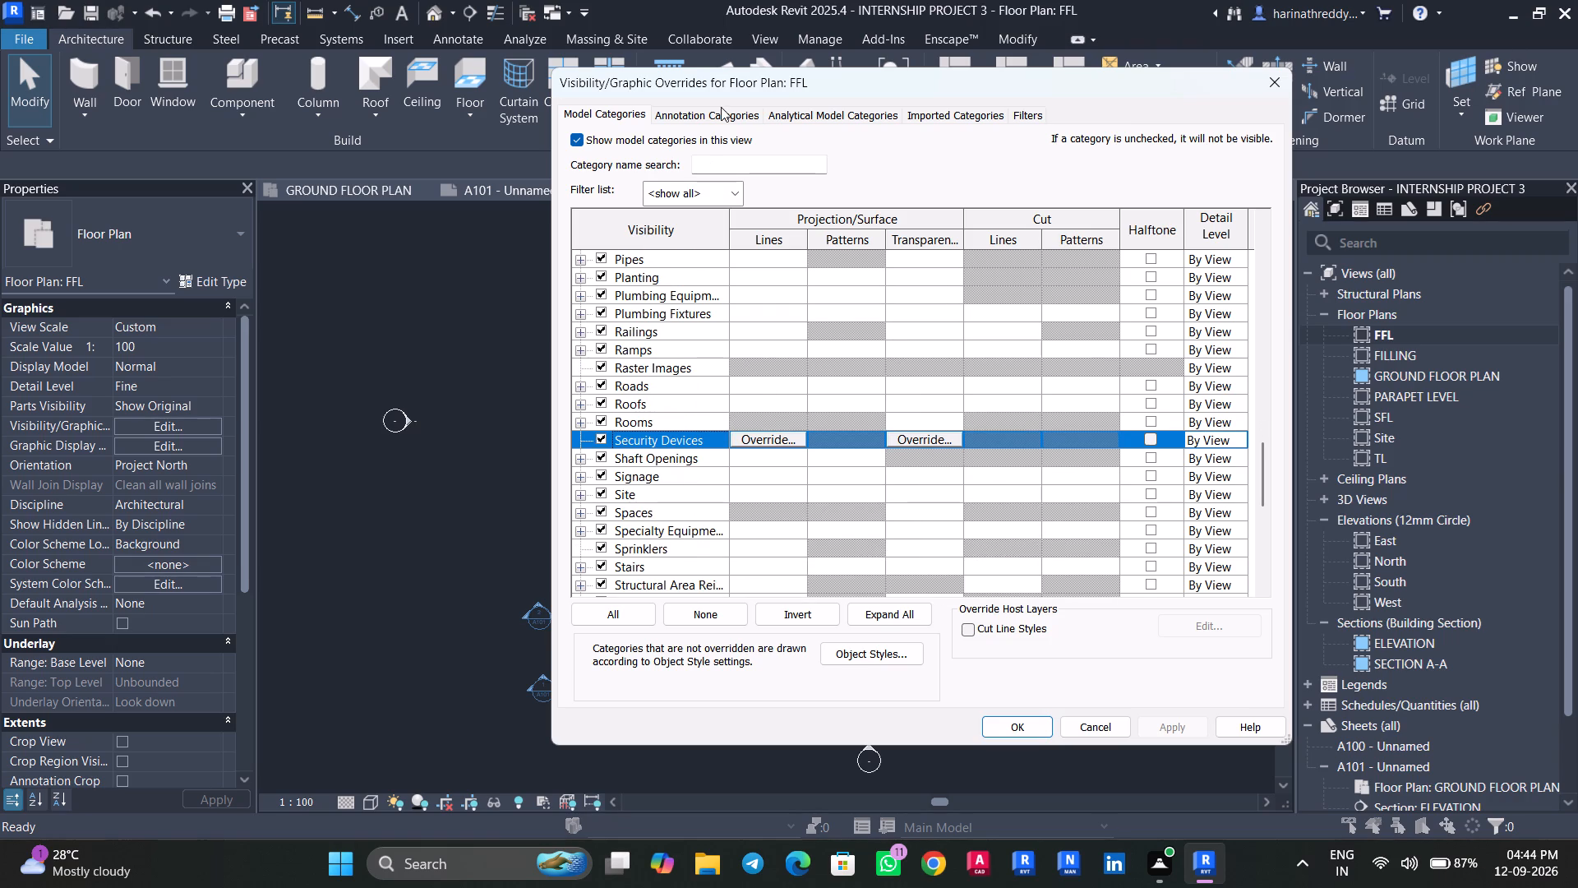
{"action": "left_click", "coordinate": [721, 113]}
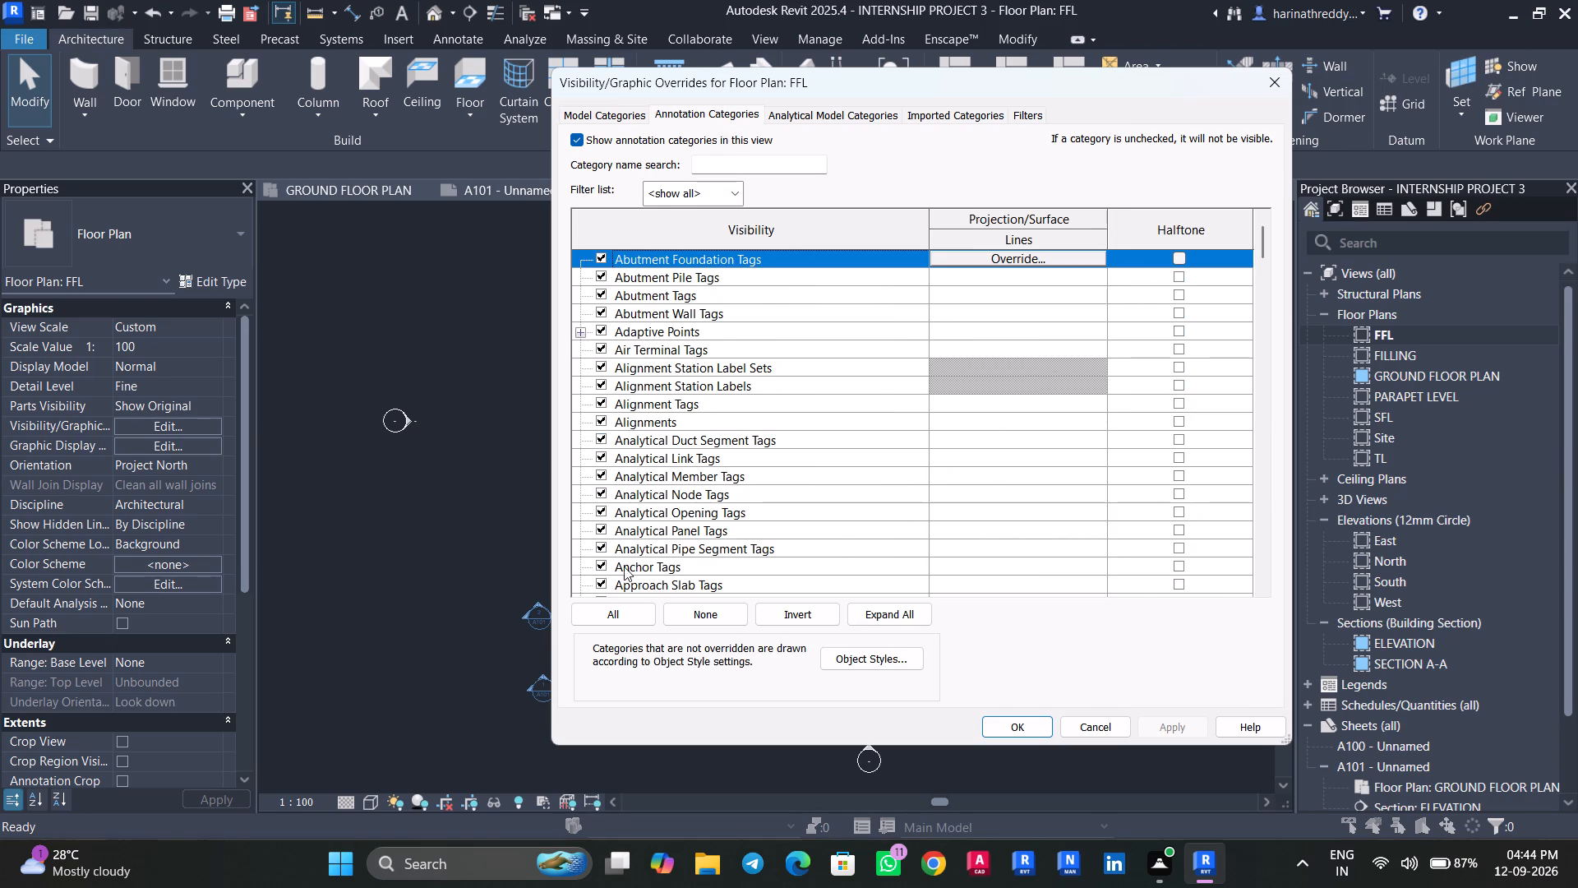
{"action": "left_click", "coordinate": [671, 477]}
{"action": "key", "text": "s"}
{"action": "scroll", "coordinate": [662, 571], "scroll_direction": "down", "scroll_amount": 5}
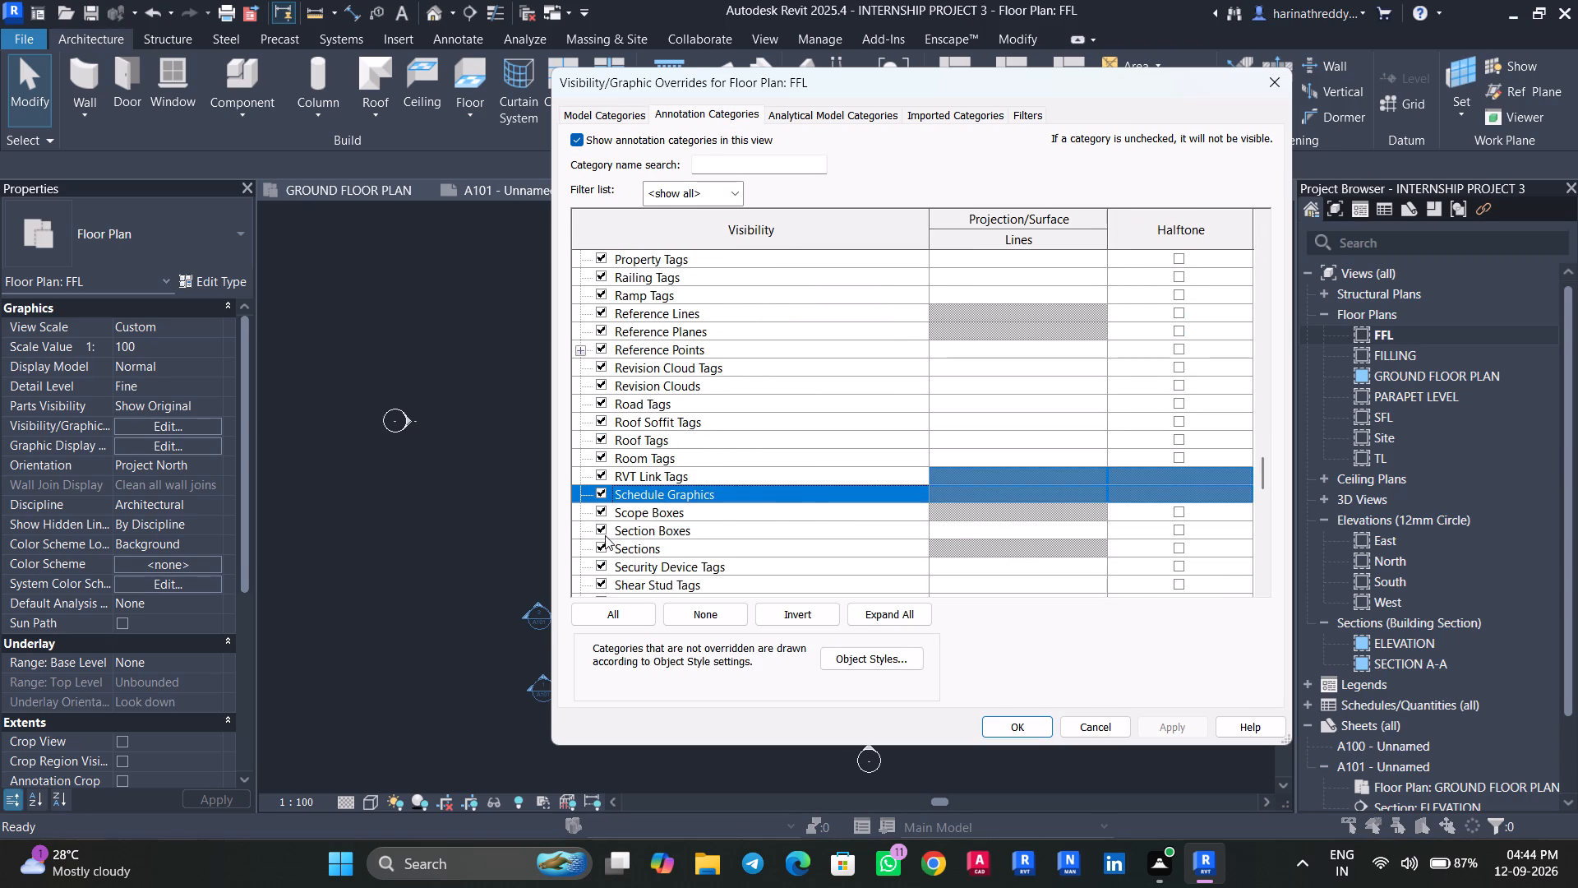
{"action": "left_click", "coordinate": [597, 530]}
{"action": "left_click", "coordinate": [1160, 719]}
{"action": "left_click", "coordinate": [1031, 719]}
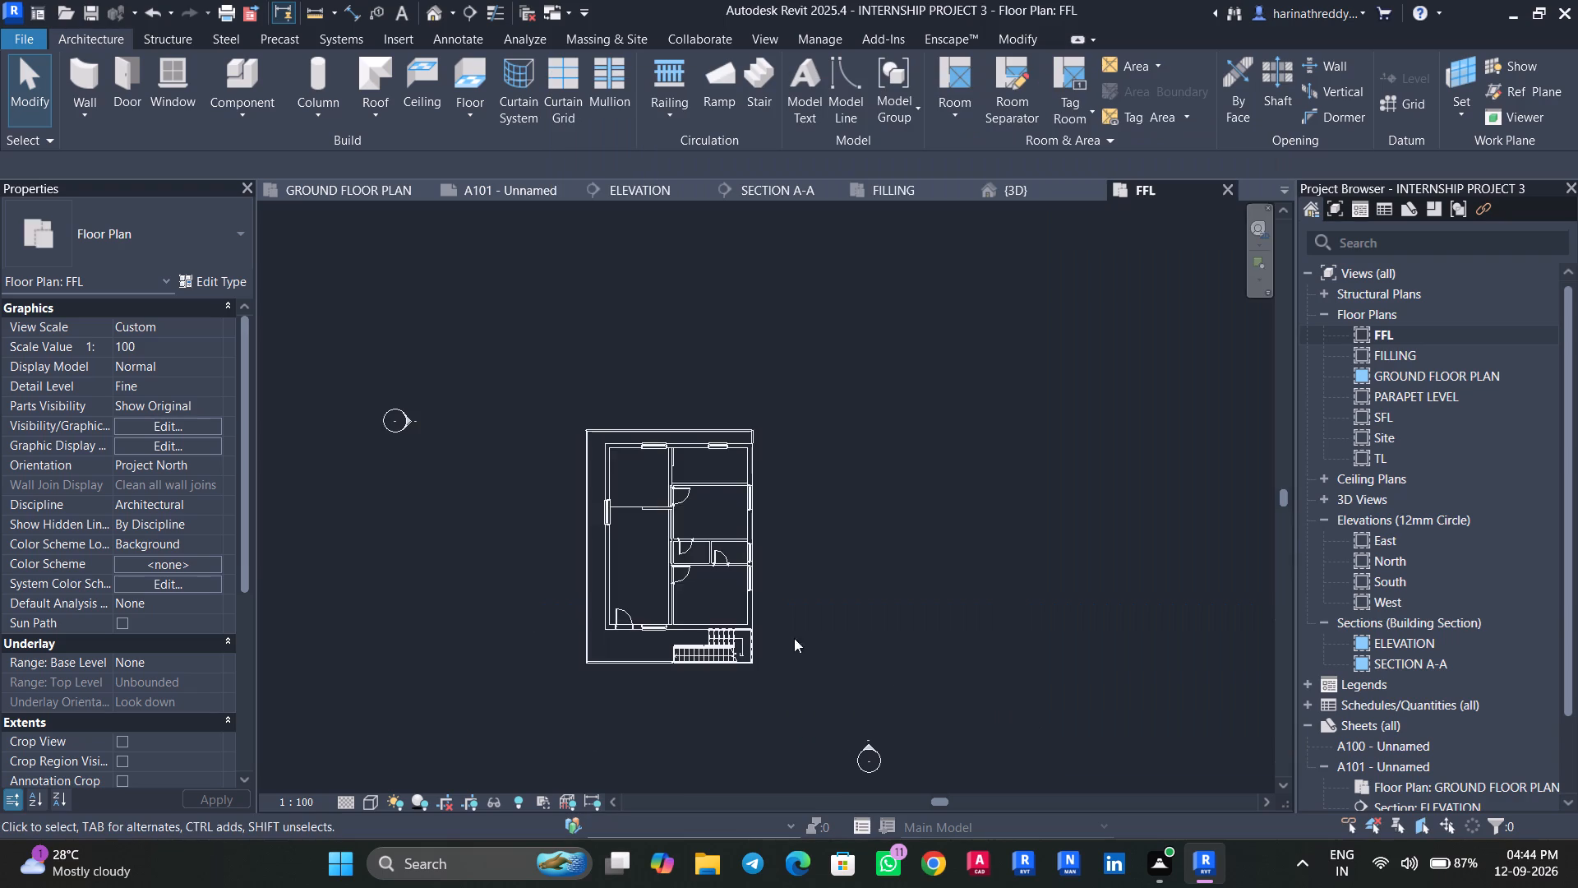
Compare the FFL plan with the reference drawing in the FILLING view, the GROUND FLOOR PLAN view, the 3D view and sheet A101.
{"action": "scroll", "coordinate": [774, 636], "scroll_direction": "up", "scroll_amount": 4}
{"action": "middle_click_drag", "start_coordinate": [786, 654], "coordinate": [847, 665]}
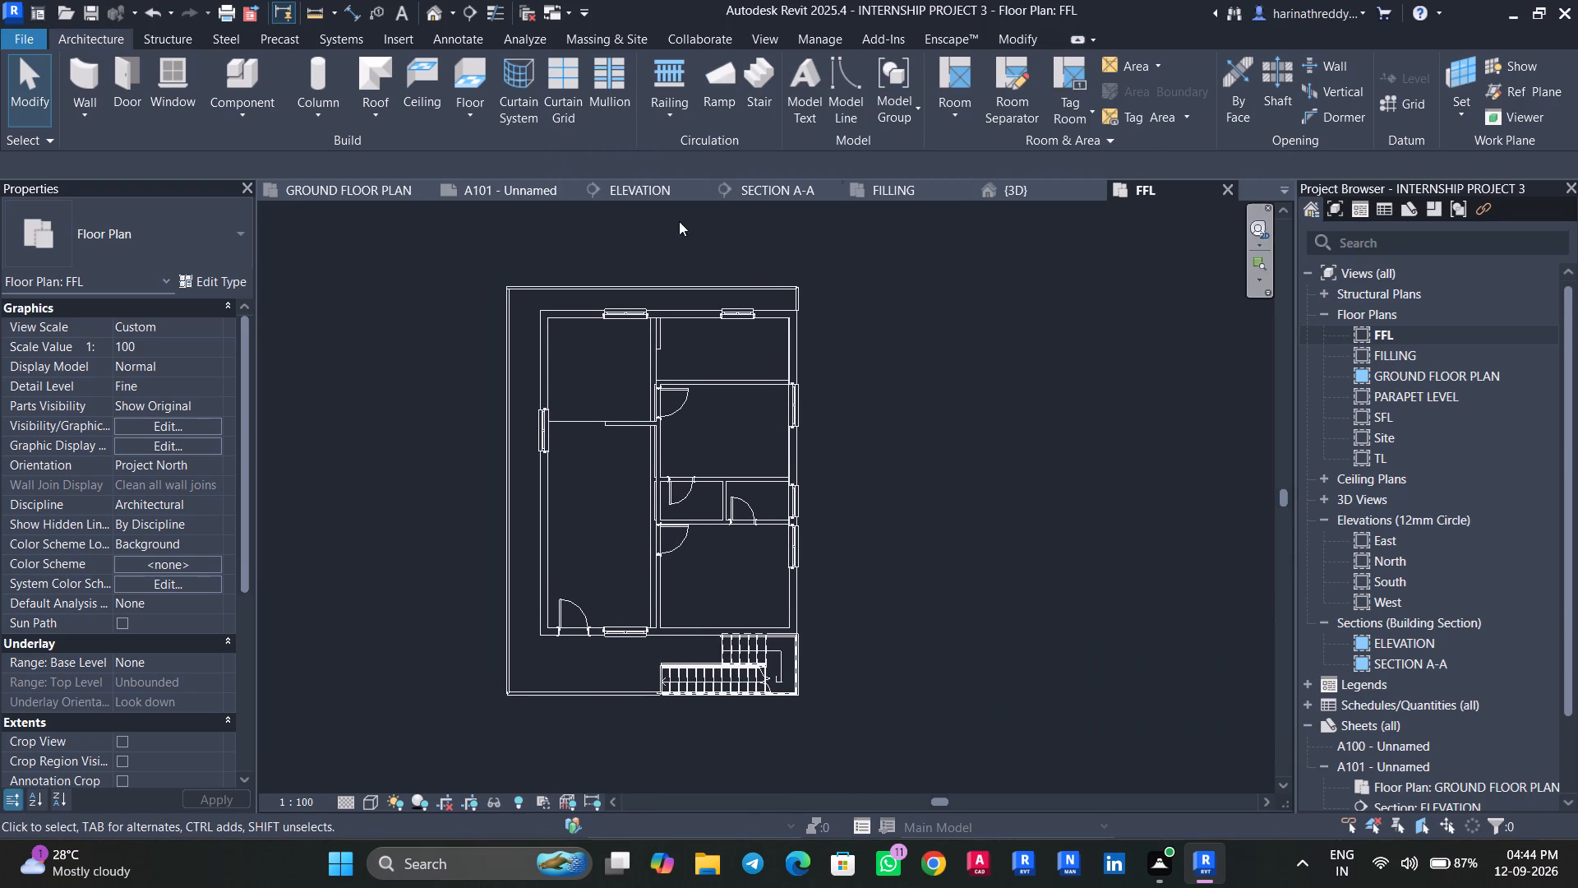
{"action": "left_click", "coordinate": [896, 183]}
{"action": "scroll", "coordinate": [813, 564], "scroll_direction": "up", "scroll_amount": 3}
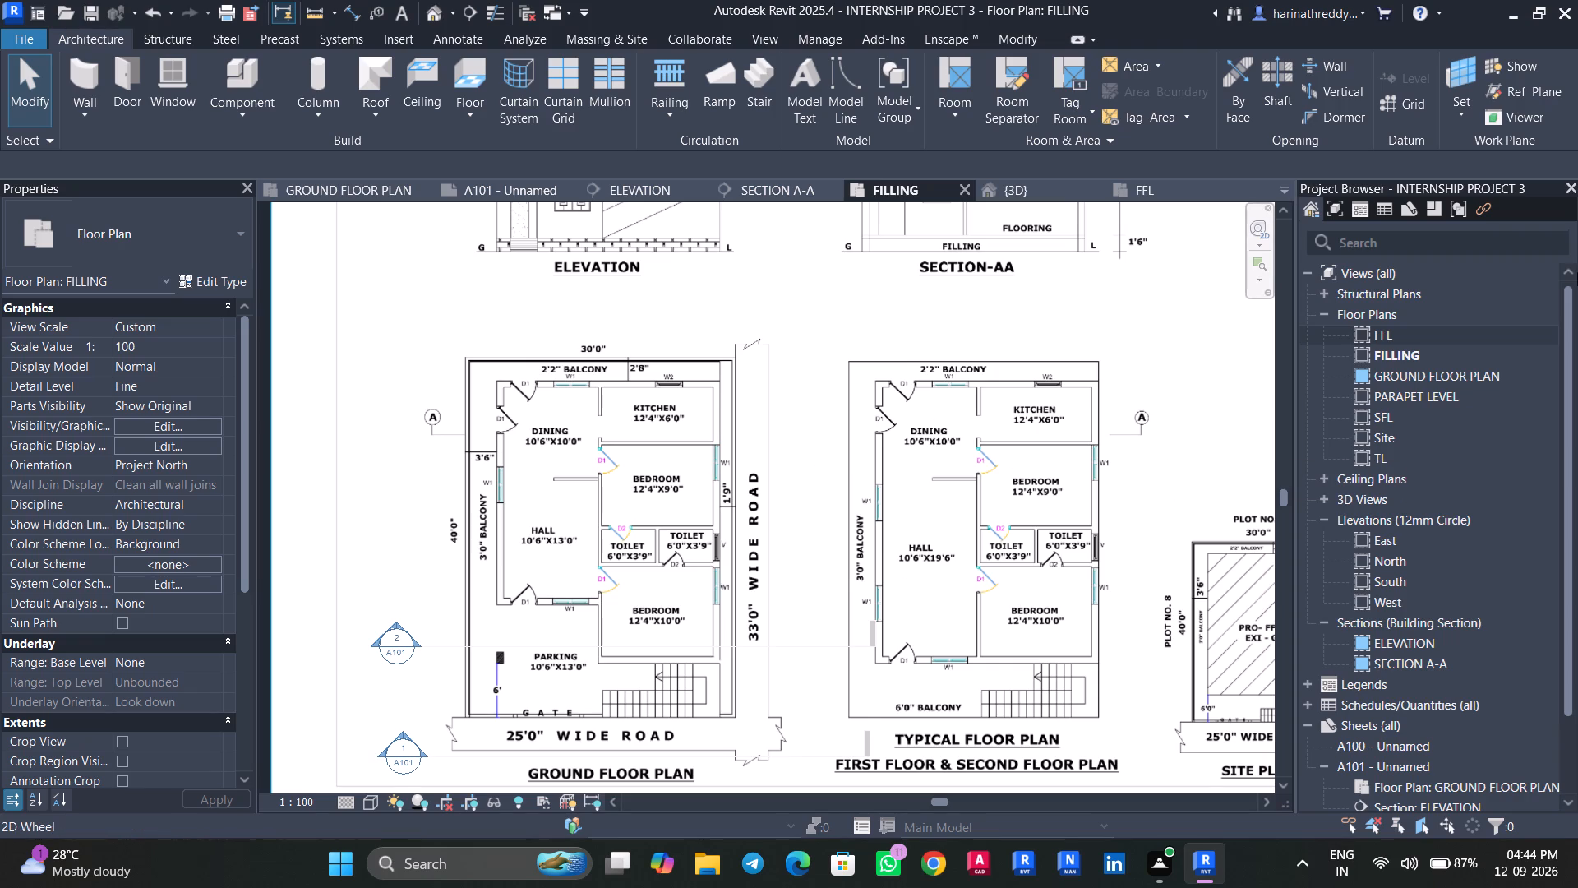
{"action": "left_click", "coordinate": [357, 200]}
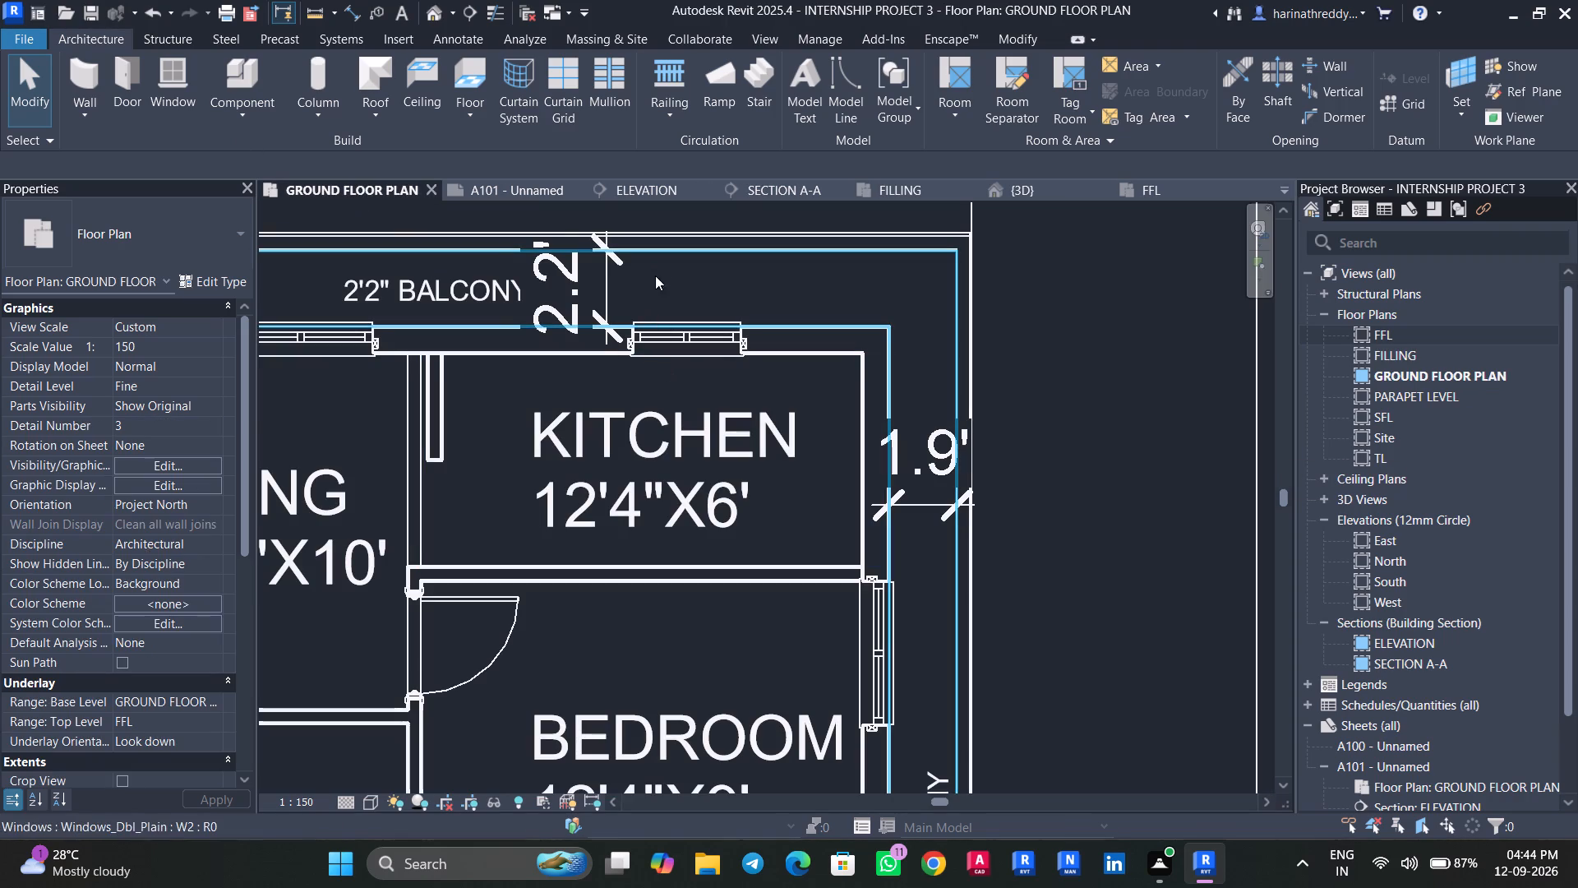
{"action": "left_click", "coordinate": [541, 192]}
{"action": "left_click", "coordinate": [670, 191]}
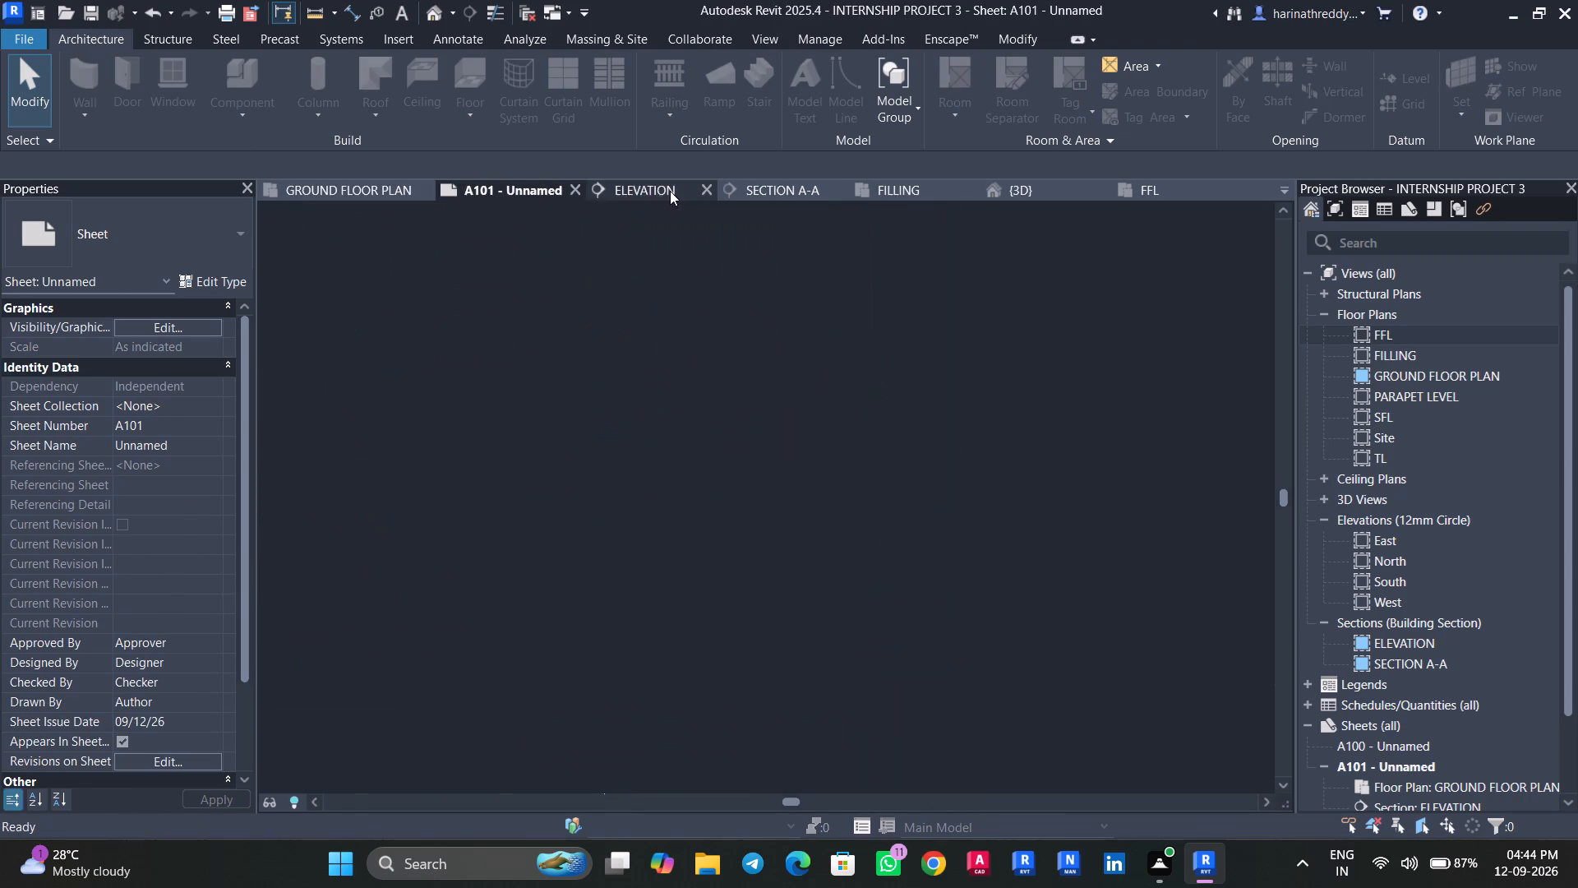
{"action": "left_click", "coordinate": [773, 187]}
{"action": "left_click", "coordinate": [881, 197]}
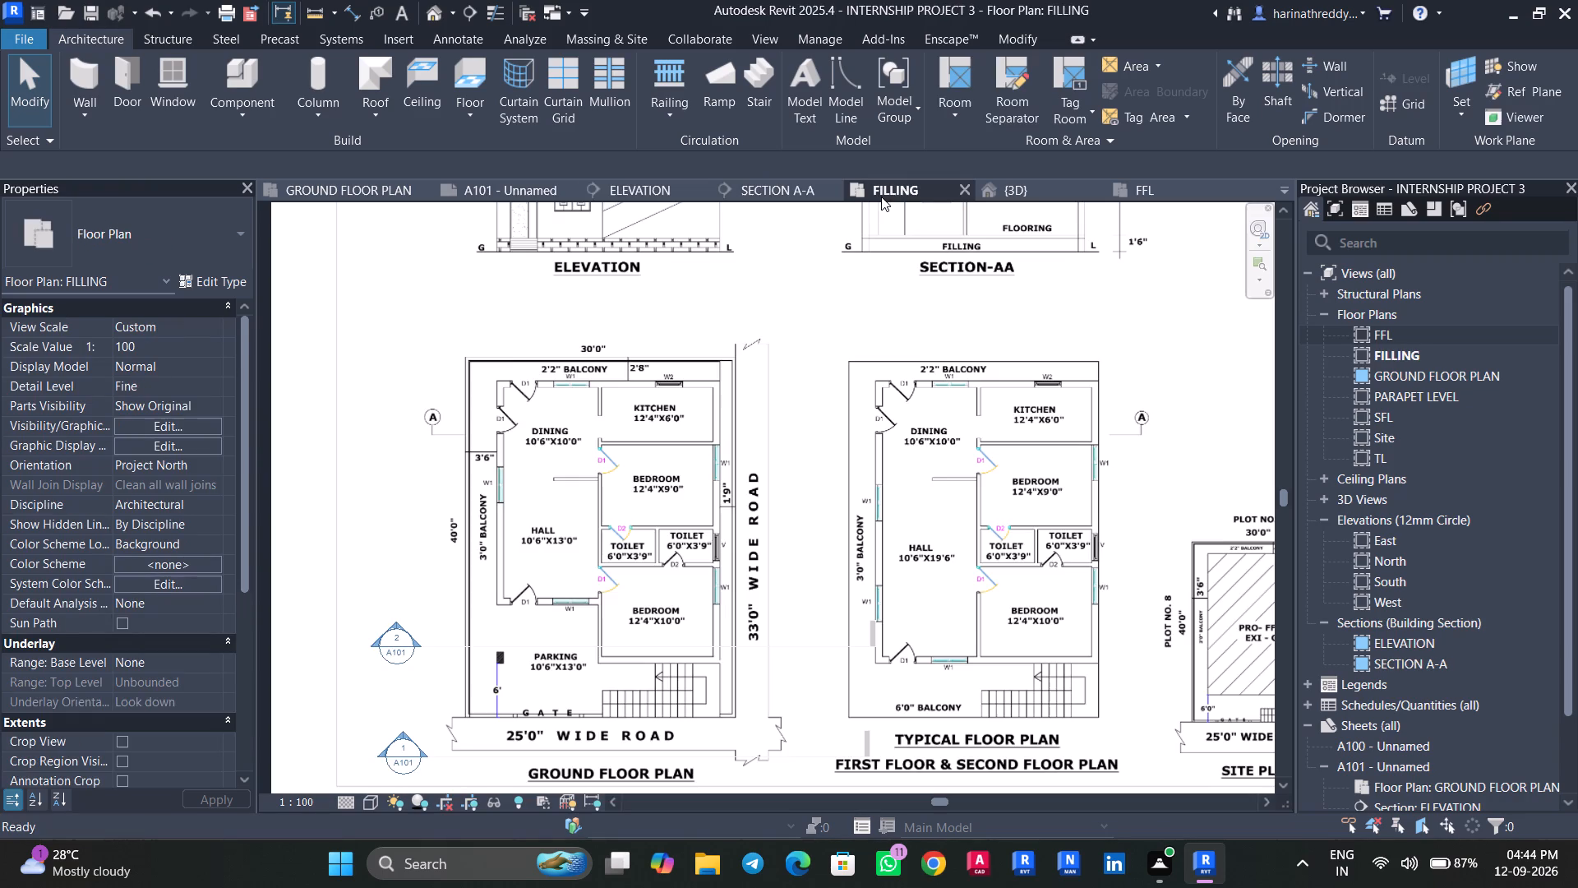
{"action": "left_click", "coordinate": [1036, 197]}
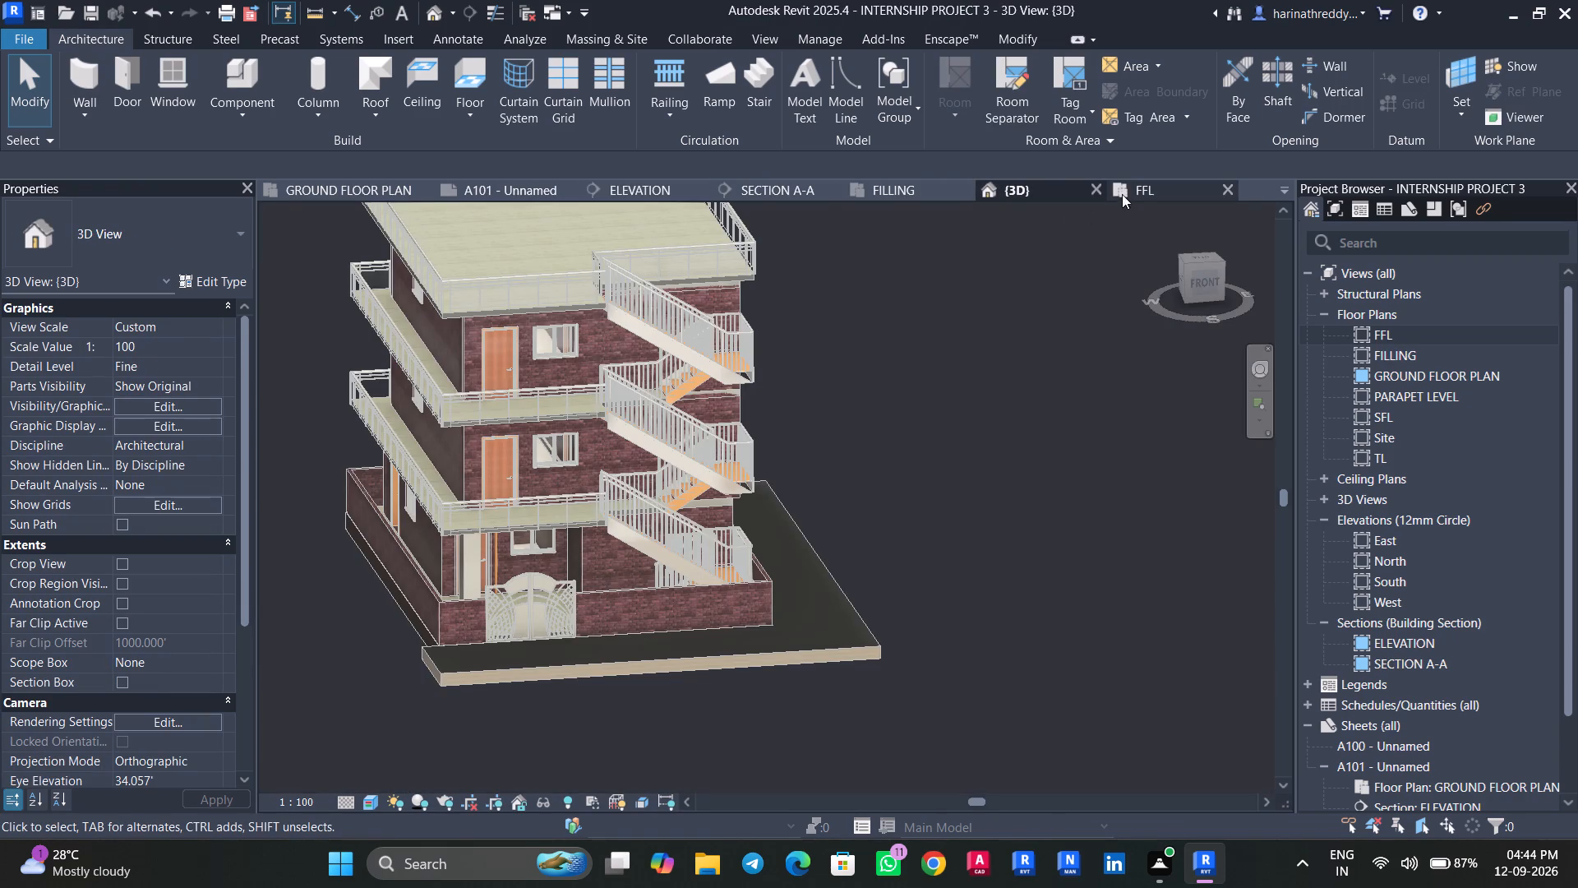
{"action": "left_click", "coordinate": [1165, 191]}
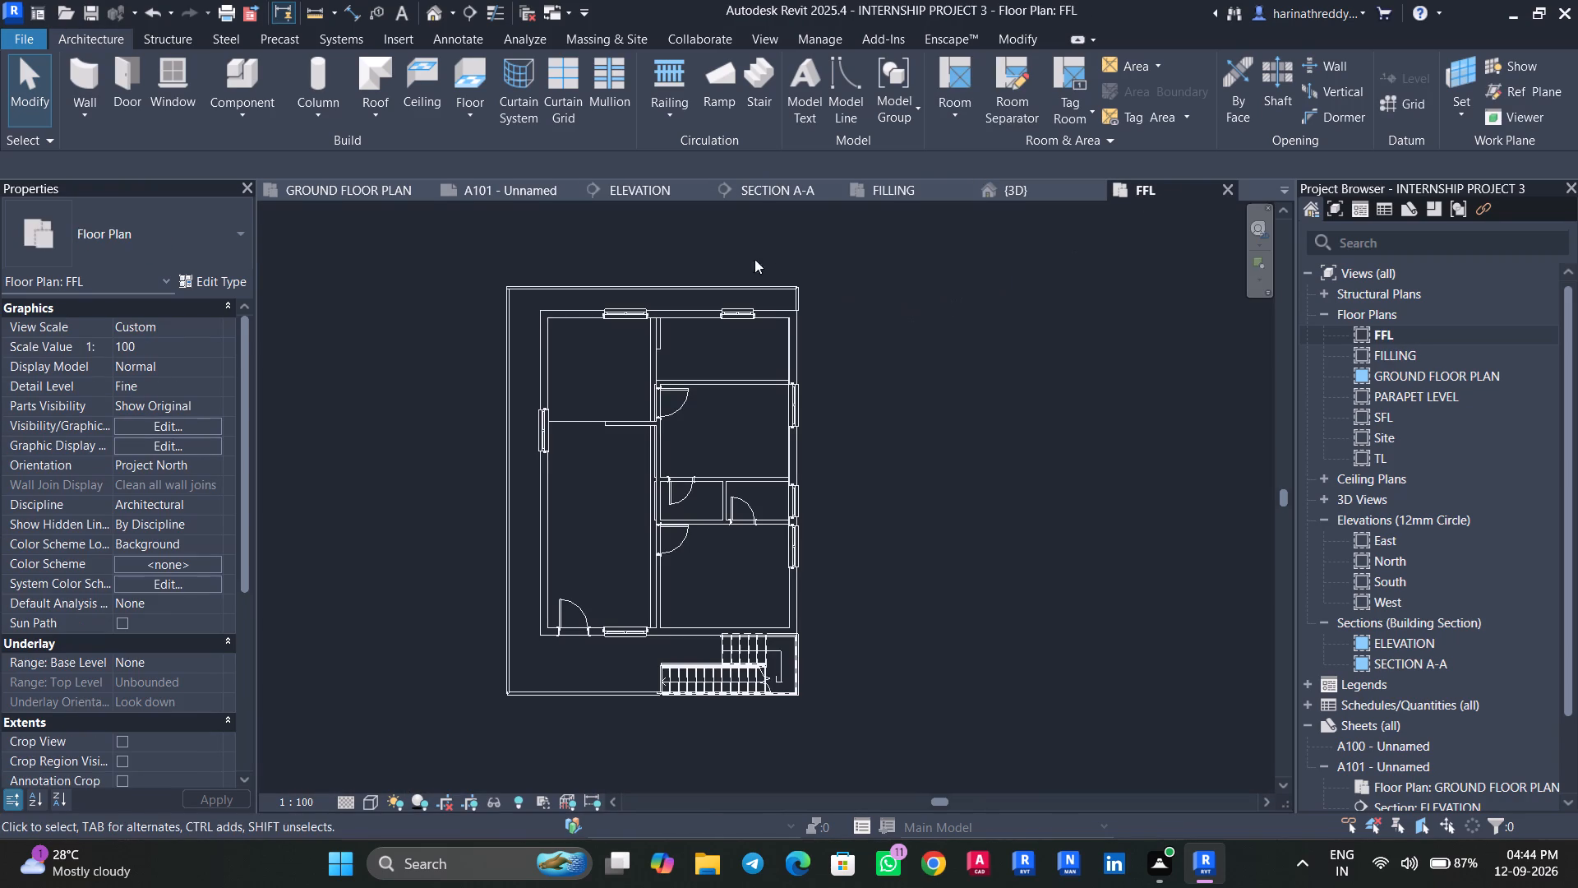
{"action": "left_click", "coordinate": [325, 187]}
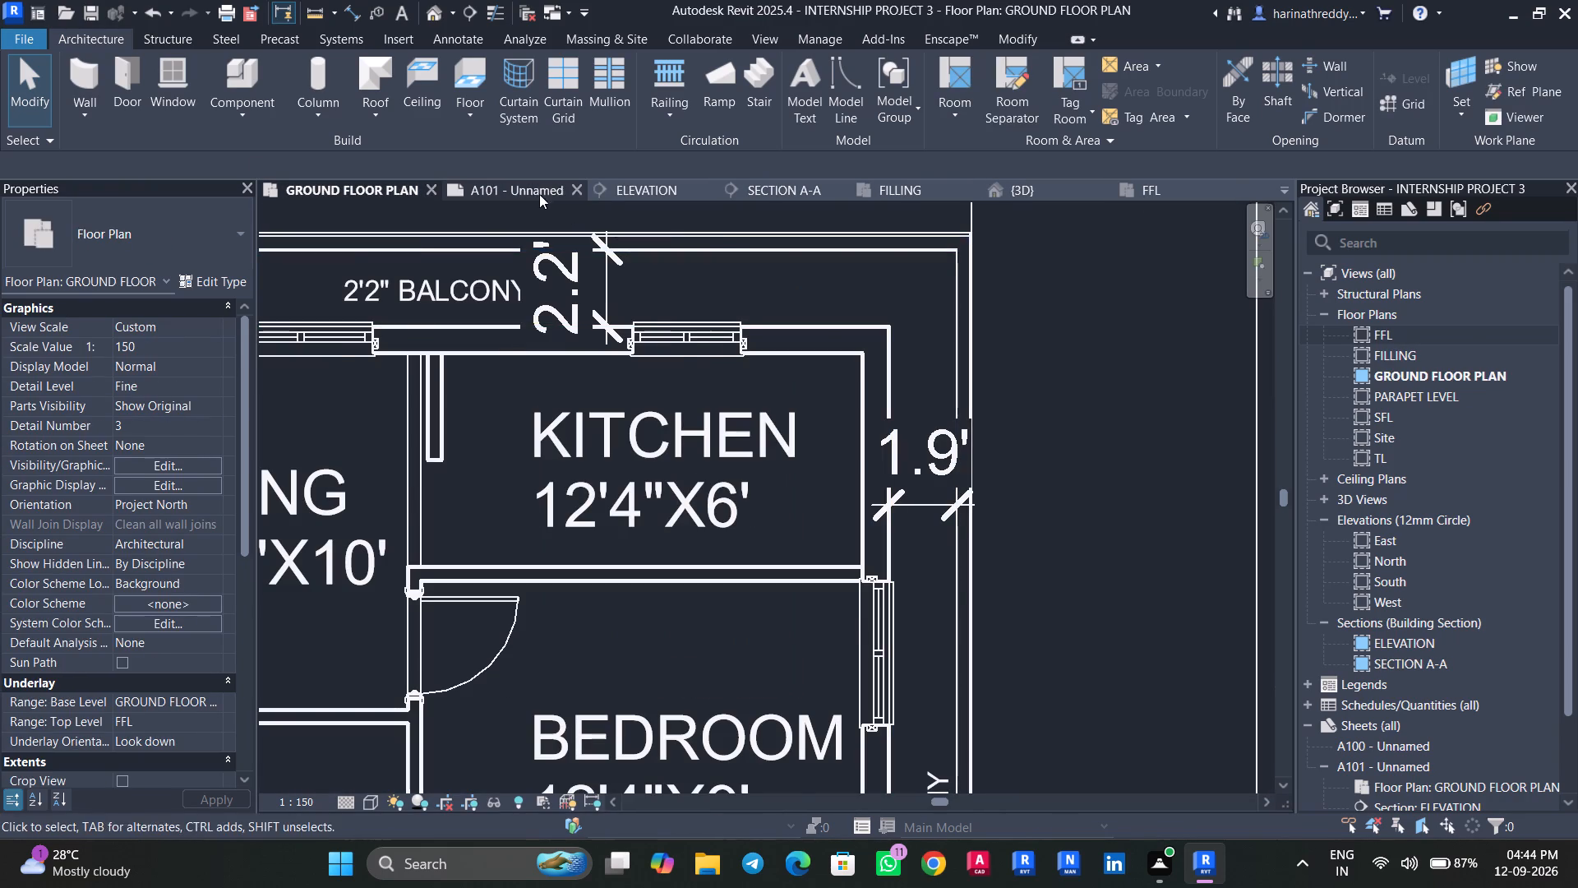
{"action": "left_click", "coordinate": [538, 192]}
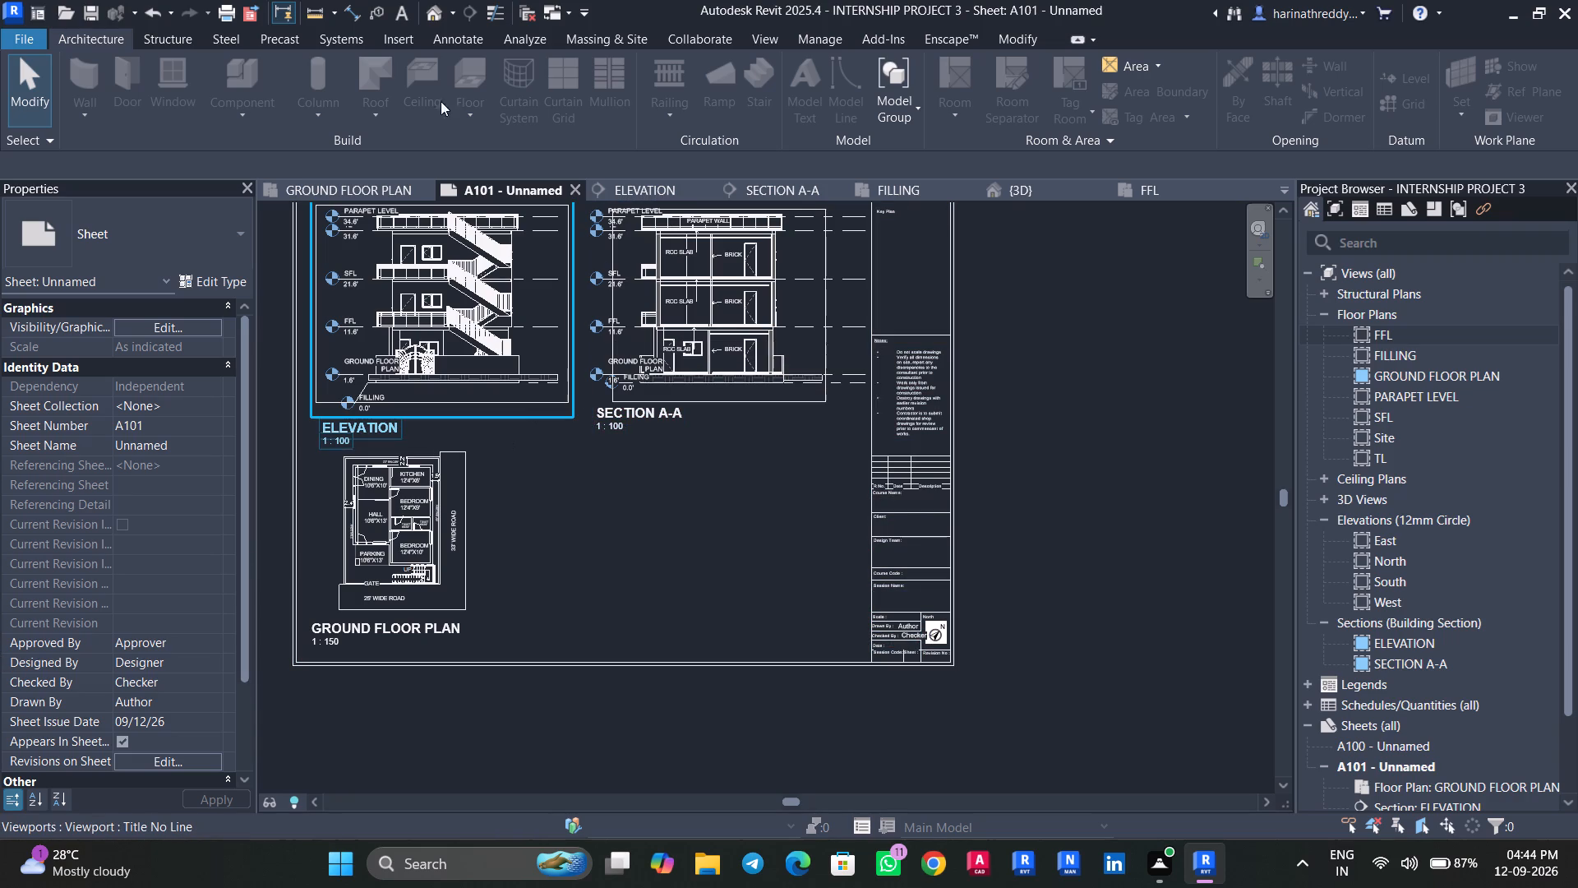
Examine the typical first and second floor plan and the site plan on the reference drawing in the FILLING view.
{"action": "left_click", "coordinate": [903, 197]}
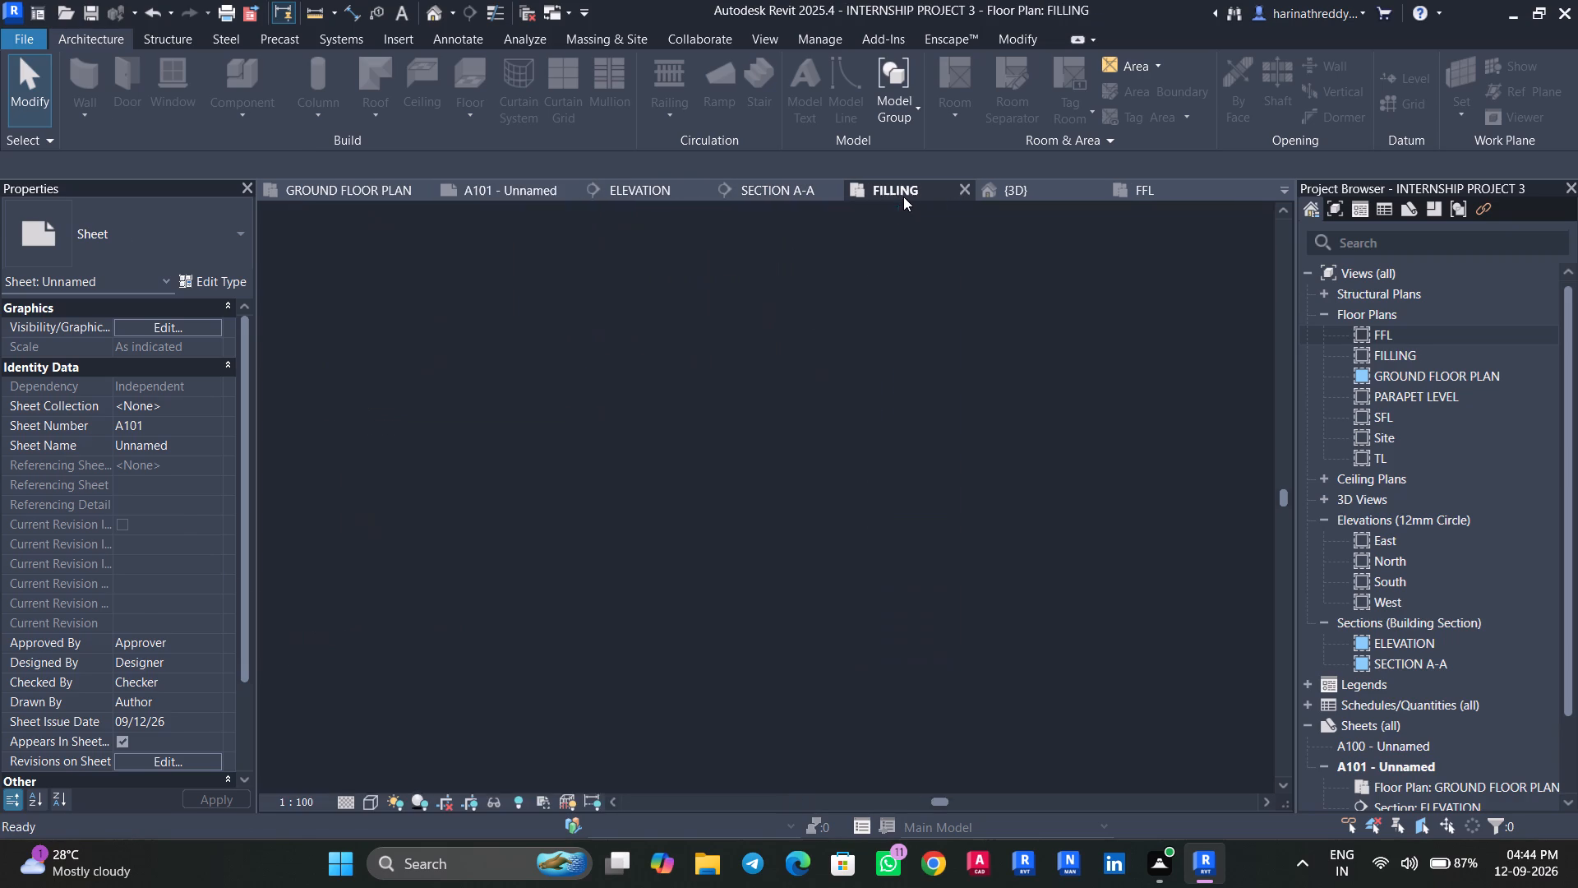
{"action": "scroll", "coordinate": [878, 568], "scroll_direction": "down", "scroll_amount": 3}
{"action": "scroll", "coordinate": [962, 601], "scroll_direction": "up", "scroll_amount": 1}
{"action": "scroll", "coordinate": [962, 601], "scroll_direction": "down", "scroll_amount": 1}
{"action": "scroll", "coordinate": [962, 601], "scroll_direction": "up", "scroll_amount": 4}
{"action": "middle_click_drag", "start_coordinate": [977, 604], "coordinate": [741, 596]}
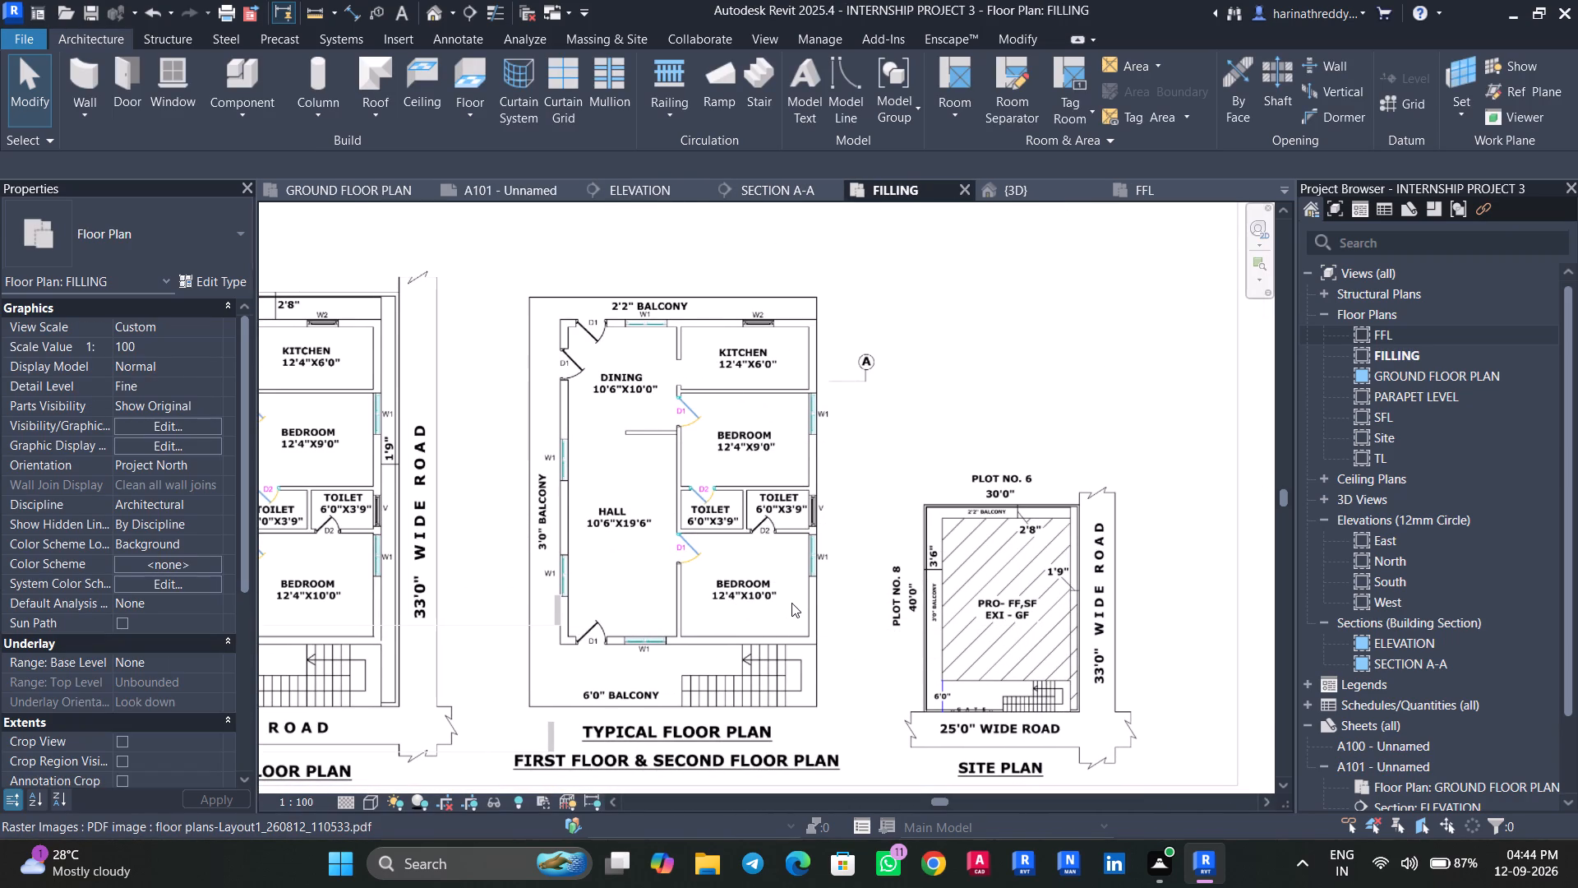
{"action": "scroll", "coordinate": [791, 603], "scroll_direction": "down", "scroll_amount": 1}
{"action": "middle_click_drag", "start_coordinate": [791, 600], "coordinate": [780, 600]}
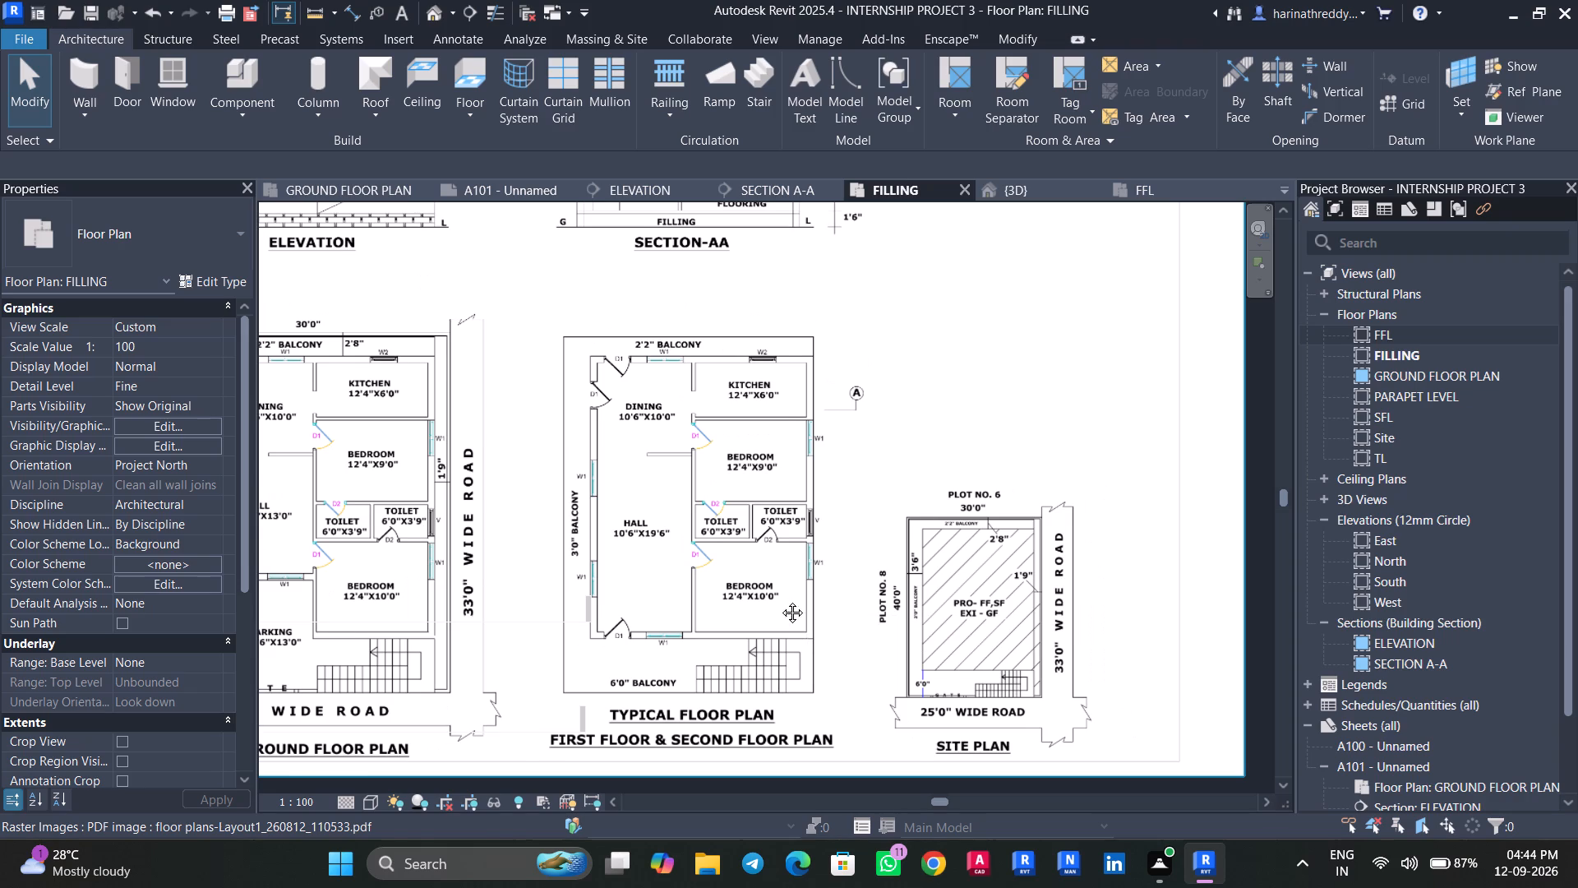
{"action": "middle_click_drag", "start_coordinate": [780, 600], "coordinate": [677, 644]}
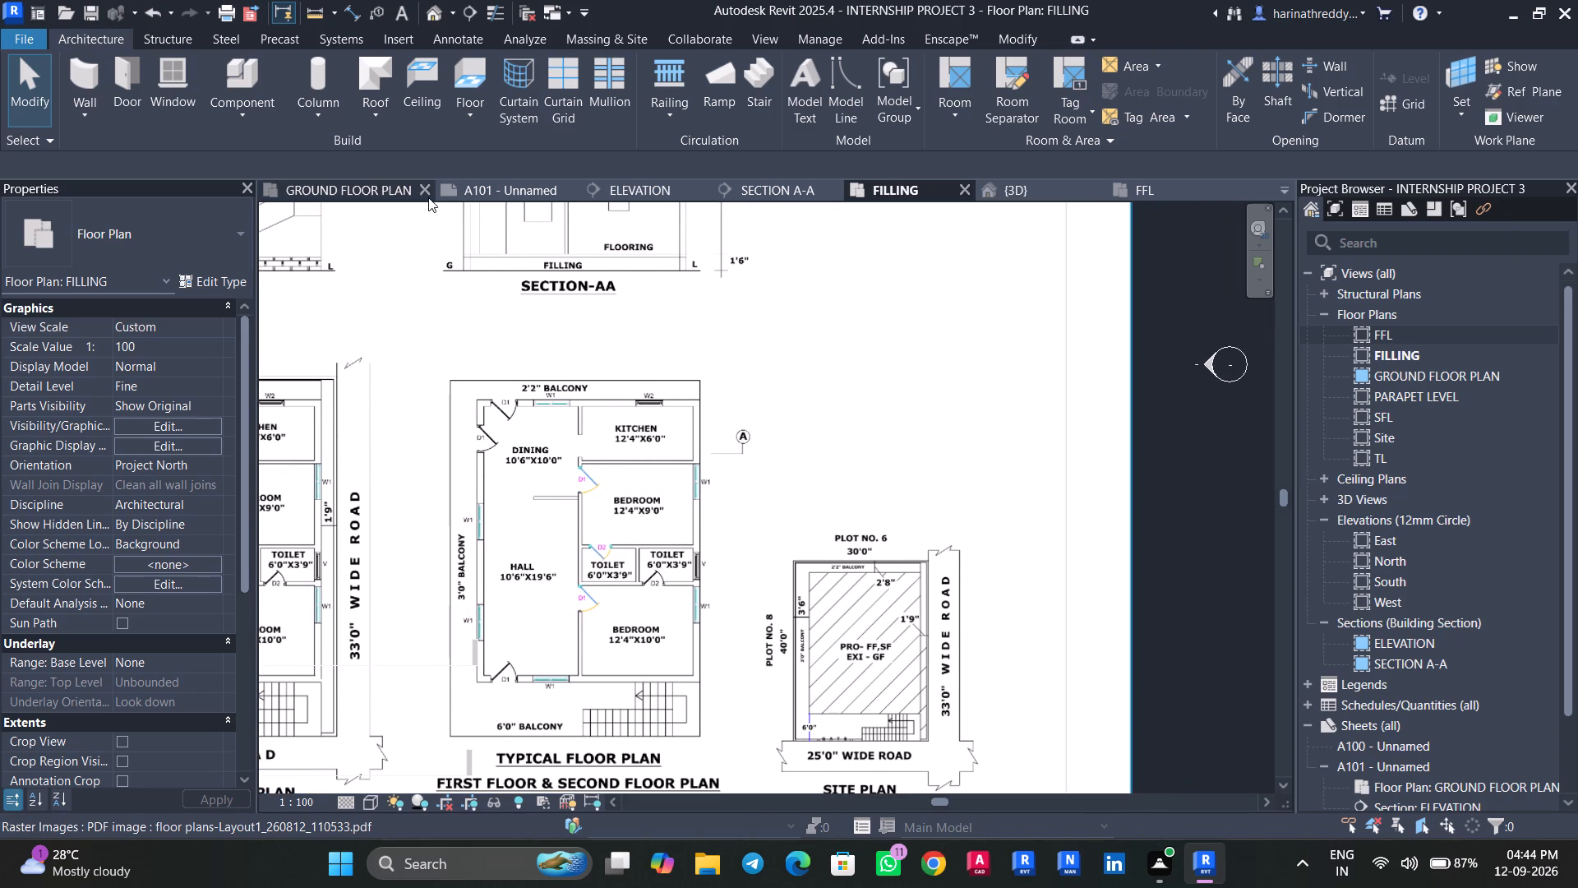
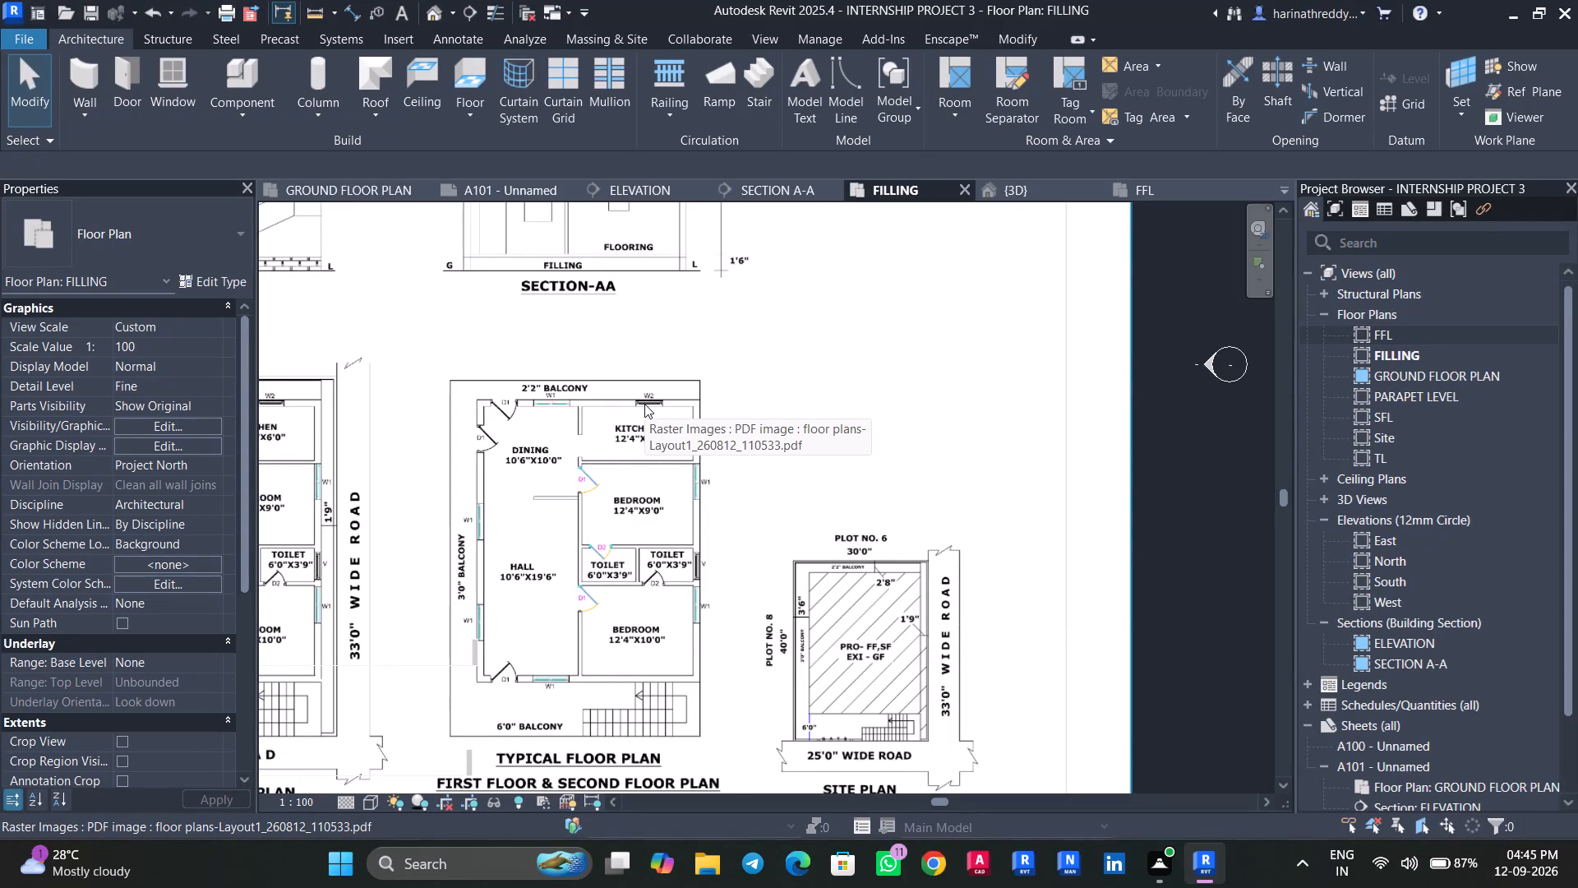
Rename the FFL floor plan view as TYPICAL FLOOR LEVEL AND FFL.
{"action": "scroll", "coordinate": [730, 374], "scroll_direction": "down", "scroll_amount": 3}
{"action": "scroll", "coordinate": [681, 451], "scroll_direction": "up", "scroll_amount": 3}
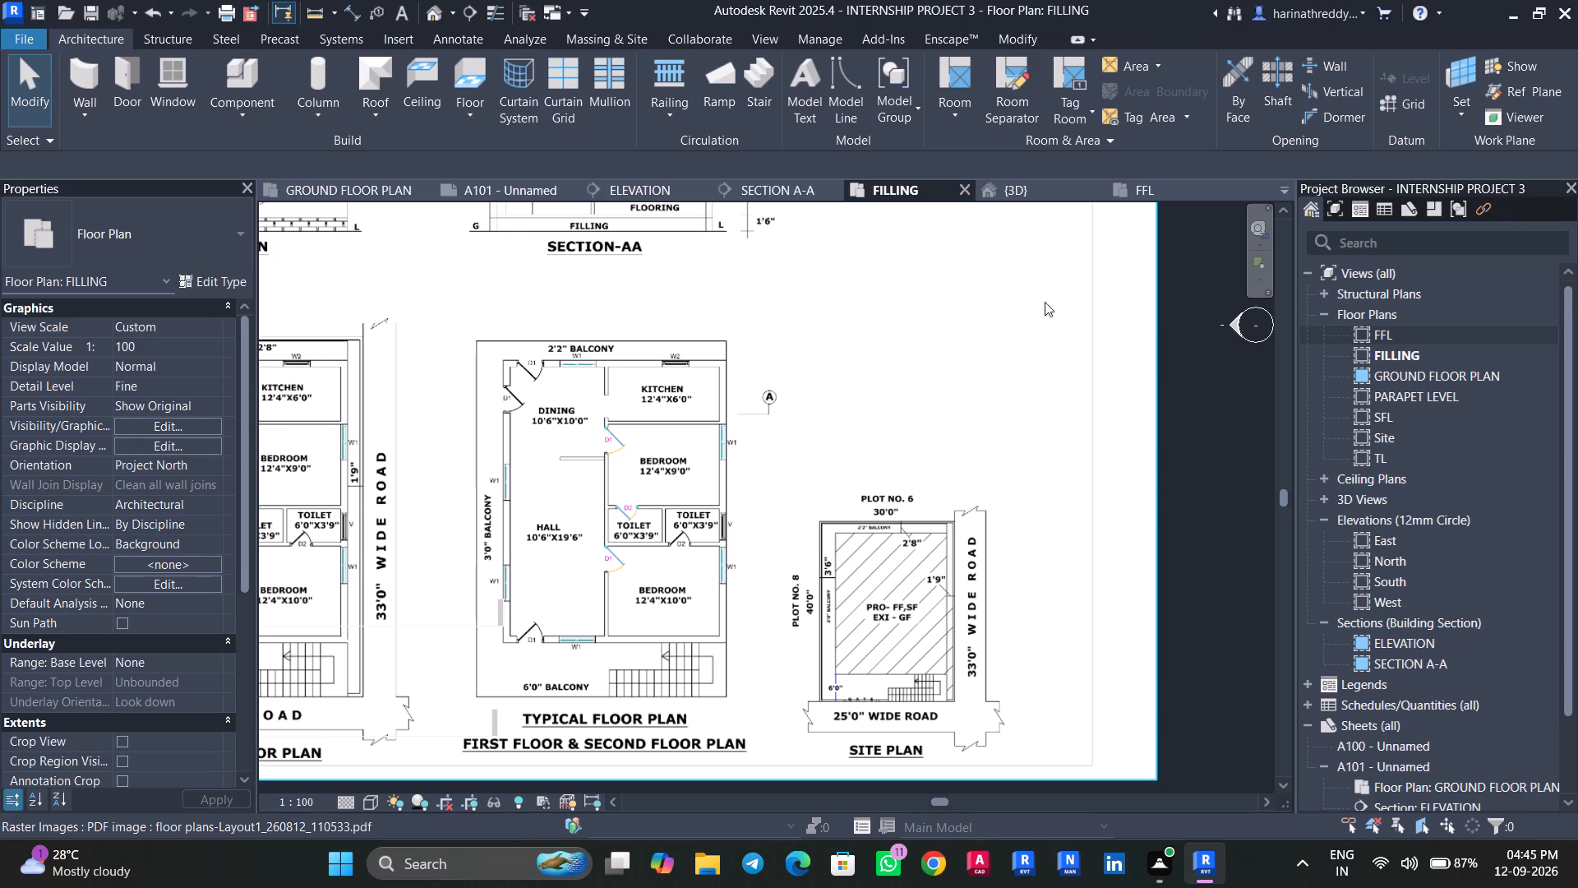
{"action": "right_click", "coordinate": [1382, 337]}
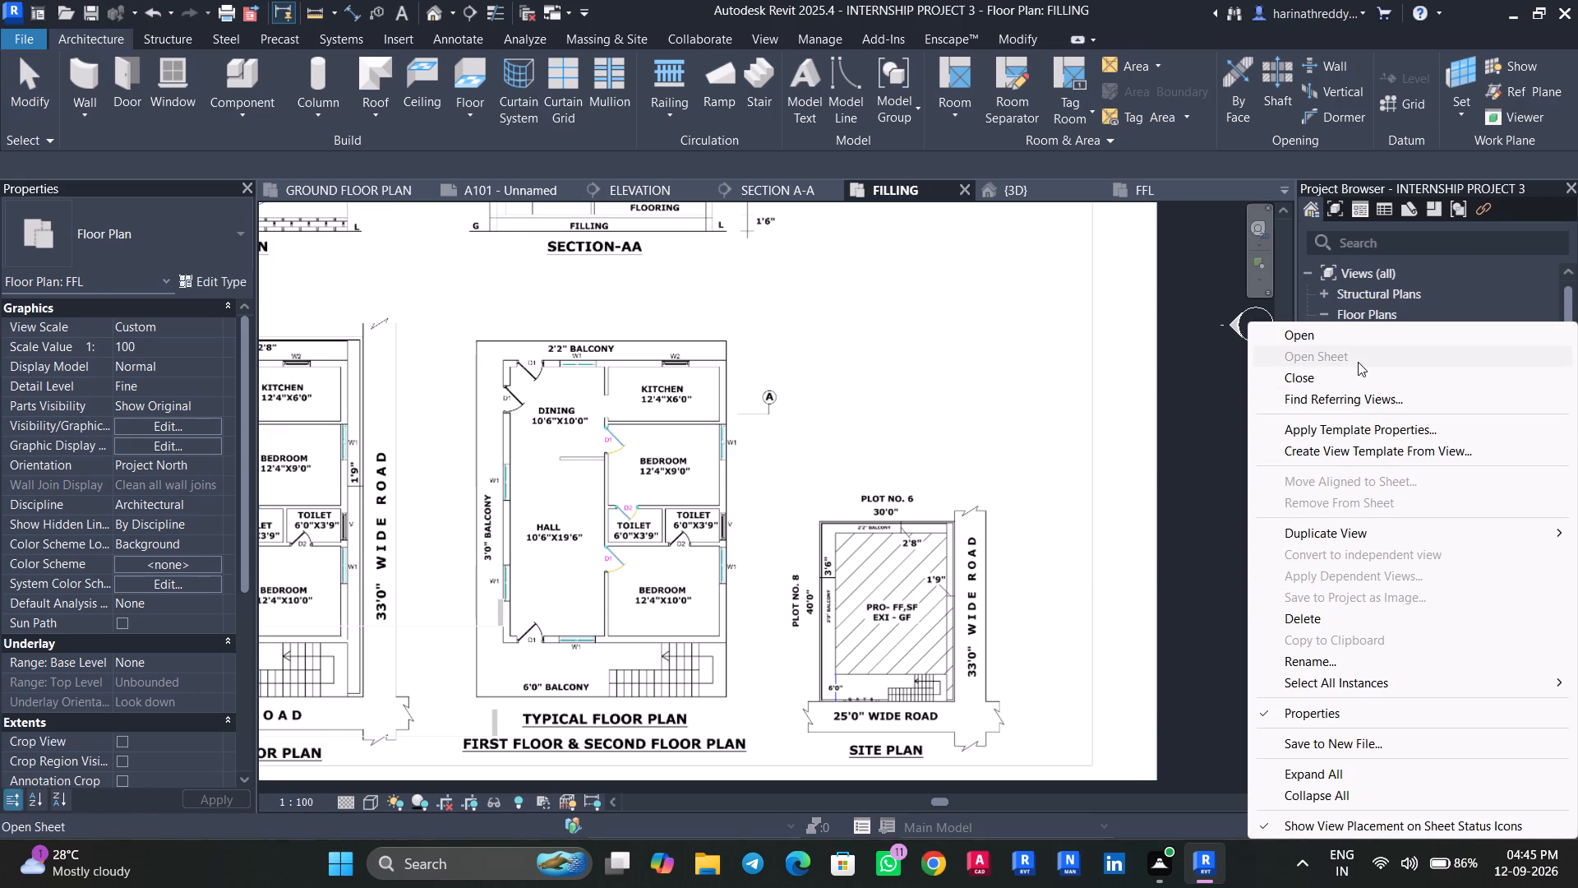
{"action": "key", "text": "Escape"}
{"action": "key", "text": "Escape"}
{"action": "right_click", "coordinate": [1379, 334]}
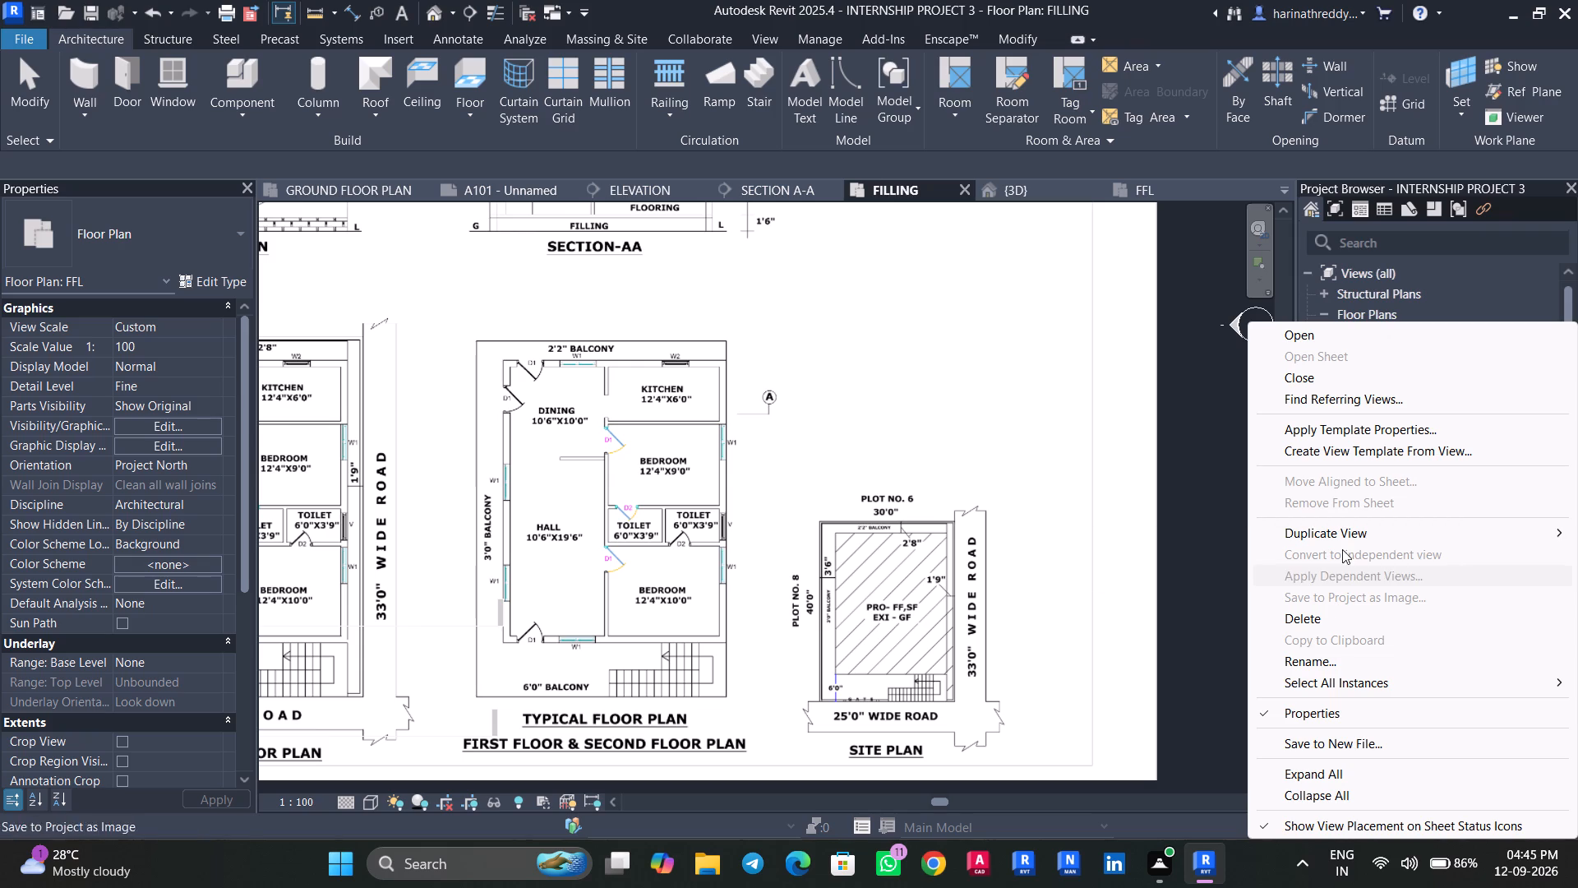
{"action": "left_click", "coordinate": [1346, 659]}
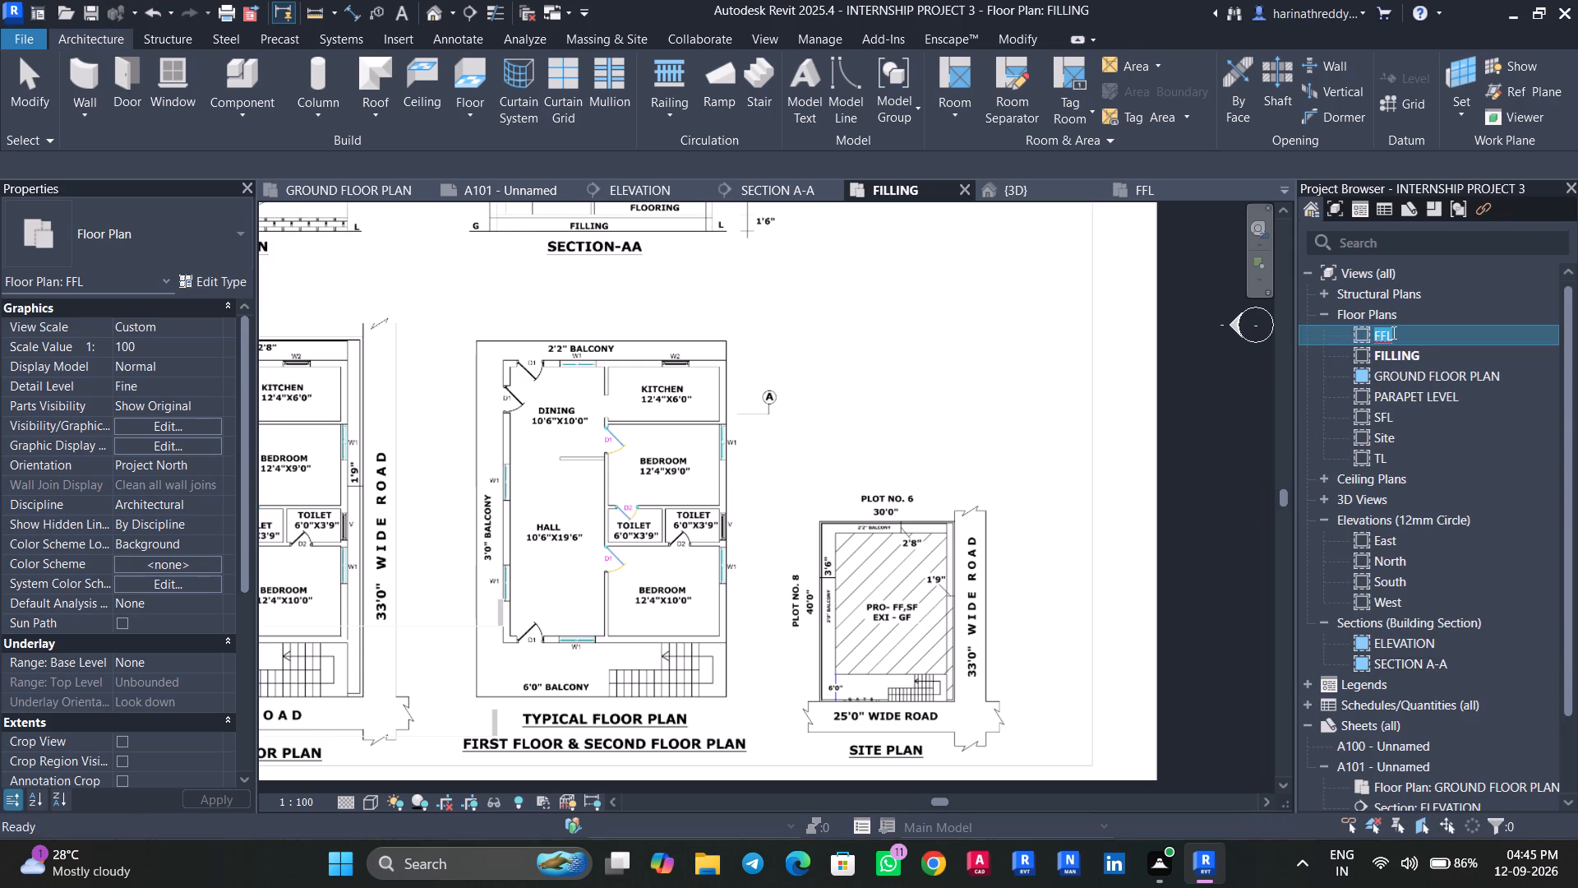
{"action": "type", "text": "TYPICAL FLOOR LEVEL AND"}
{"action": "key", "text": "space"}
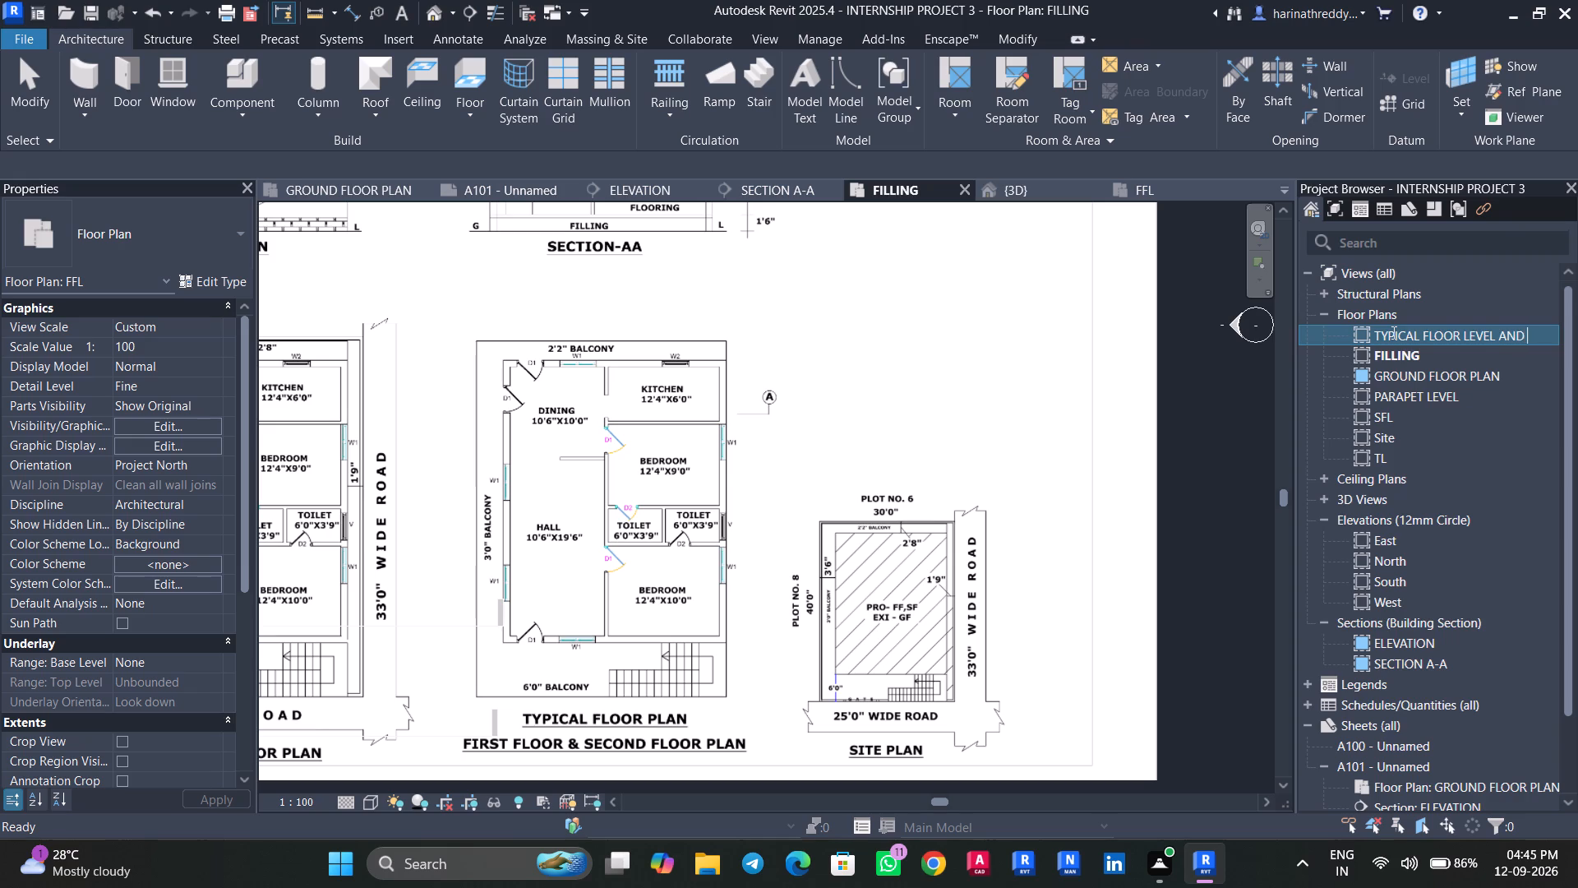
{"action": "type", "text": "FF"}
{"action": "key", "text": "l"}
{"action": "left_click", "coordinate": [1230, 460]}
{"action": "left_click", "coordinate": [837, 448]}
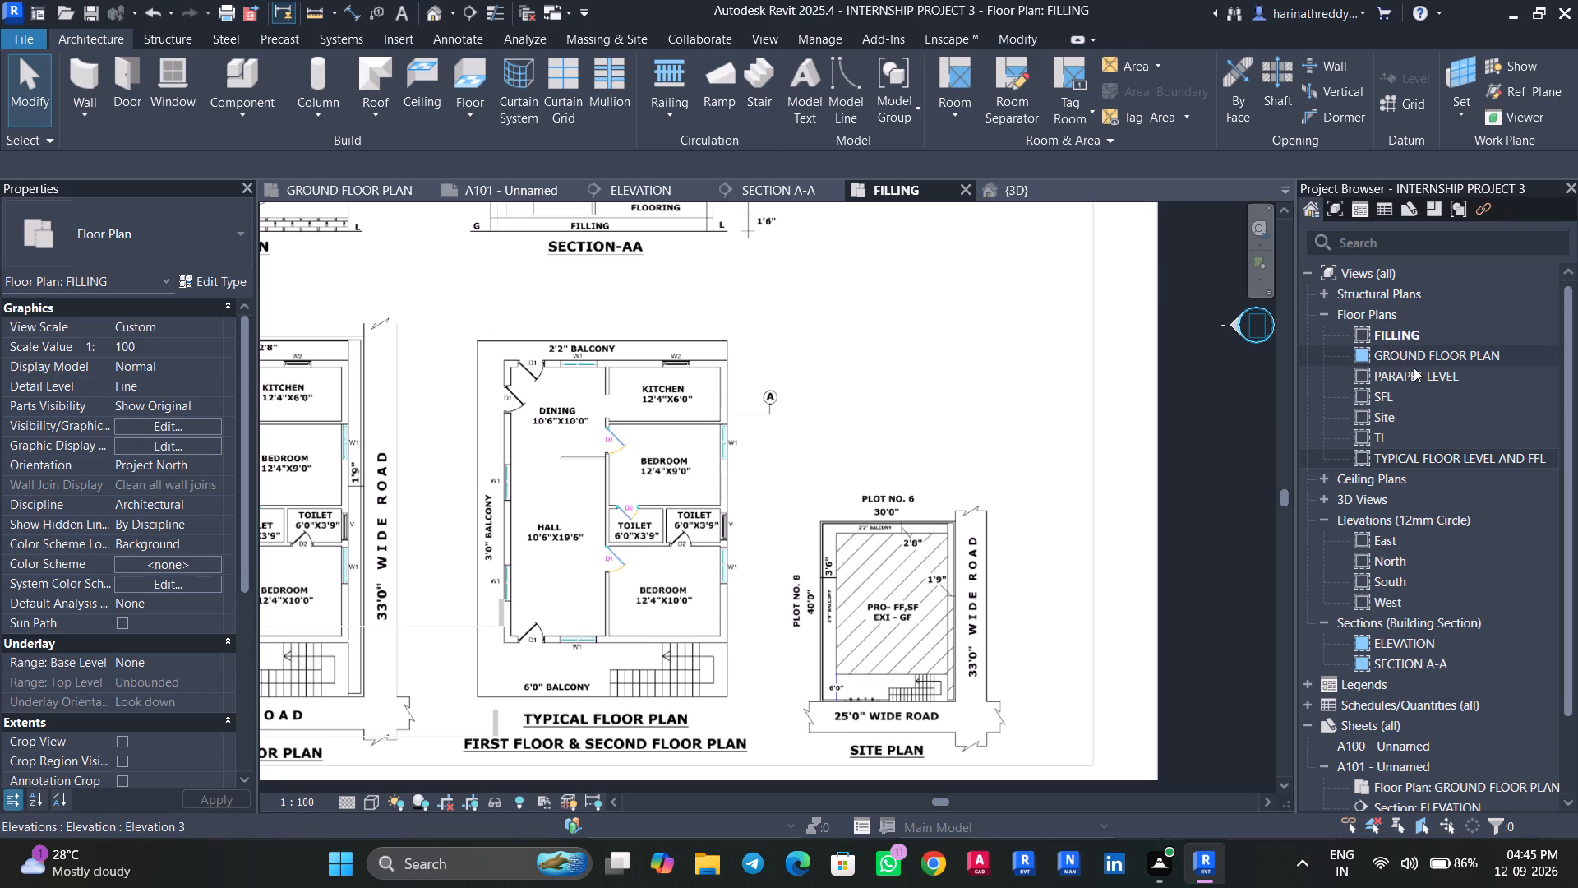
Open the TYPICAL FLOOR LEVEL AND FFL plan and look over its layout.
{"action": "double_click", "coordinate": [1407, 455]}
{"action": "scroll", "coordinate": [620, 513], "scroll_direction": "up", "scroll_amount": 3}
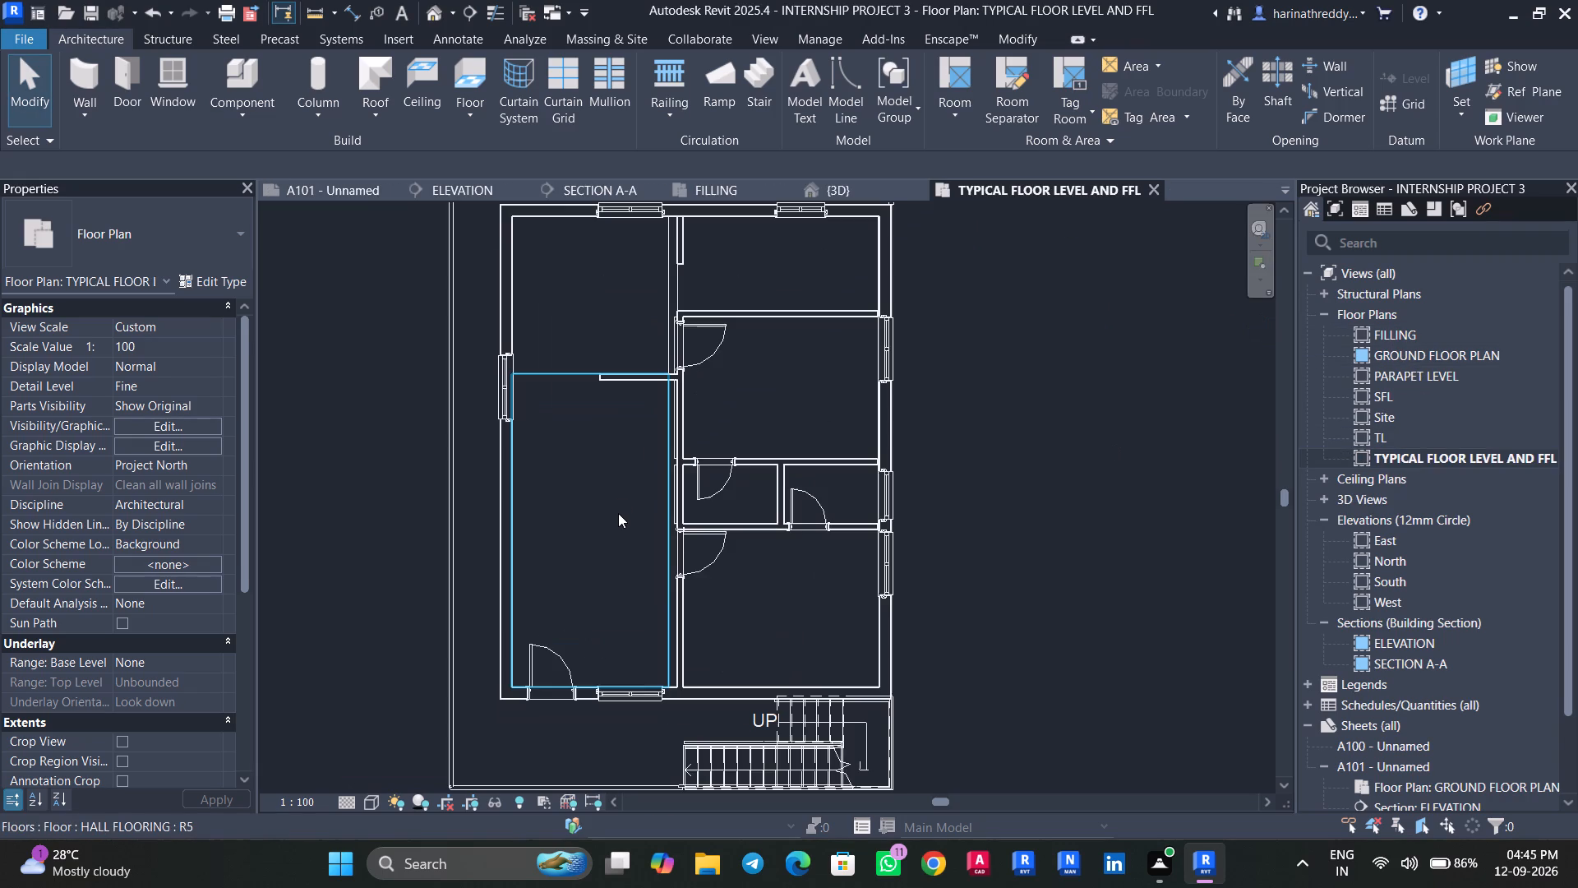
{"action": "scroll", "coordinate": [618, 513], "scroll_direction": "down", "scroll_amount": 2}
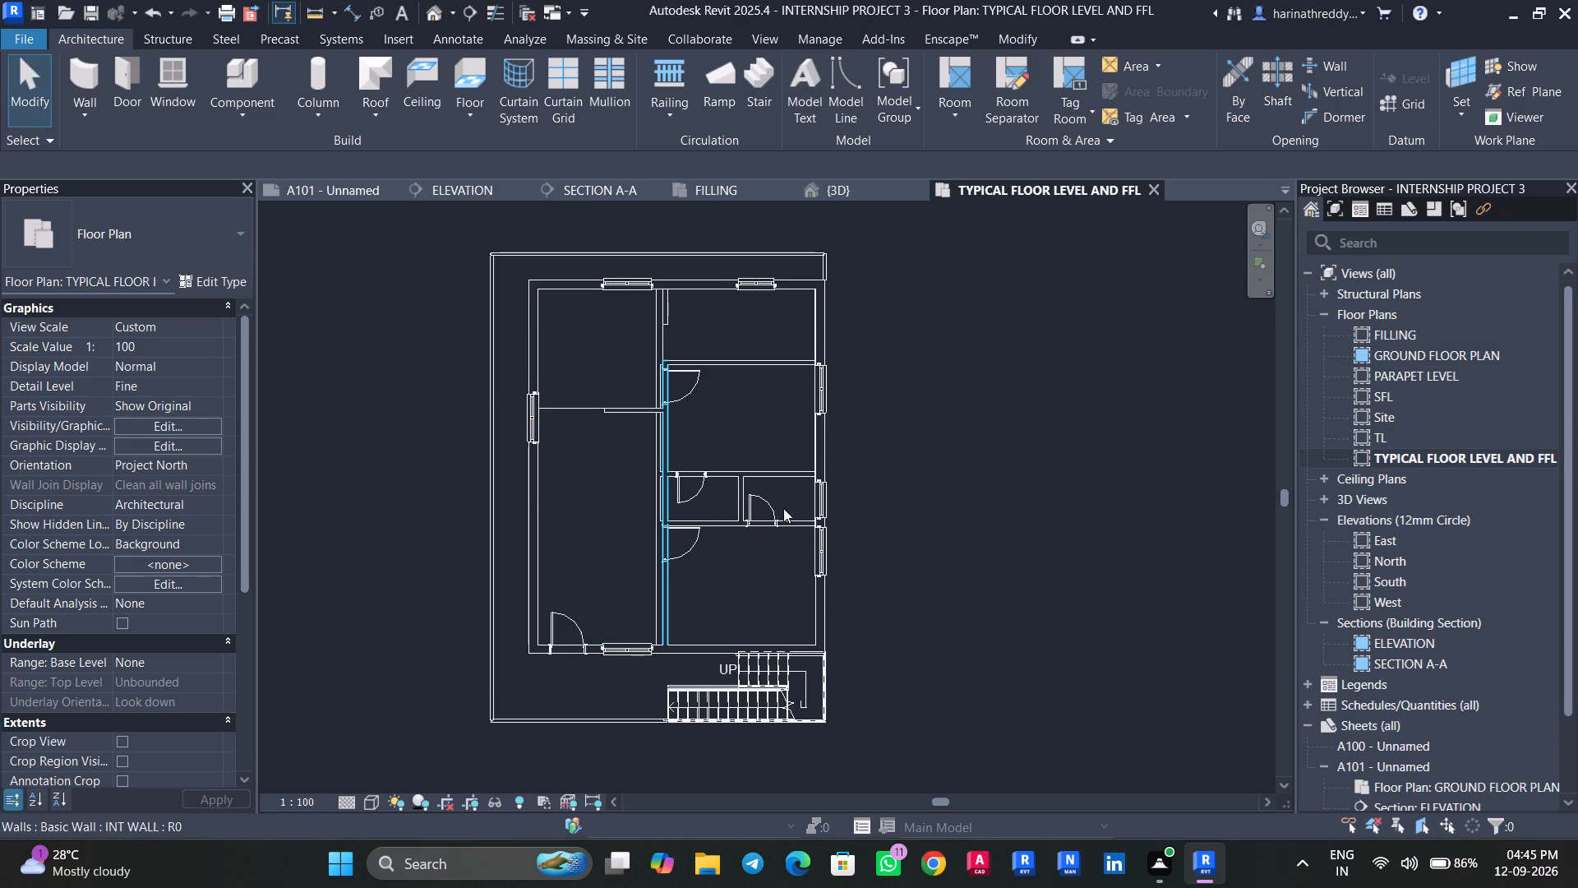
Place the TYPICAL FLOOR LEVEL AND FFL plan on sheet A101.
{"action": "double_click", "coordinate": [1378, 772]}
{"action": "scroll", "coordinate": [1197, 460], "scroll_direction": "down", "scroll_amount": 2}
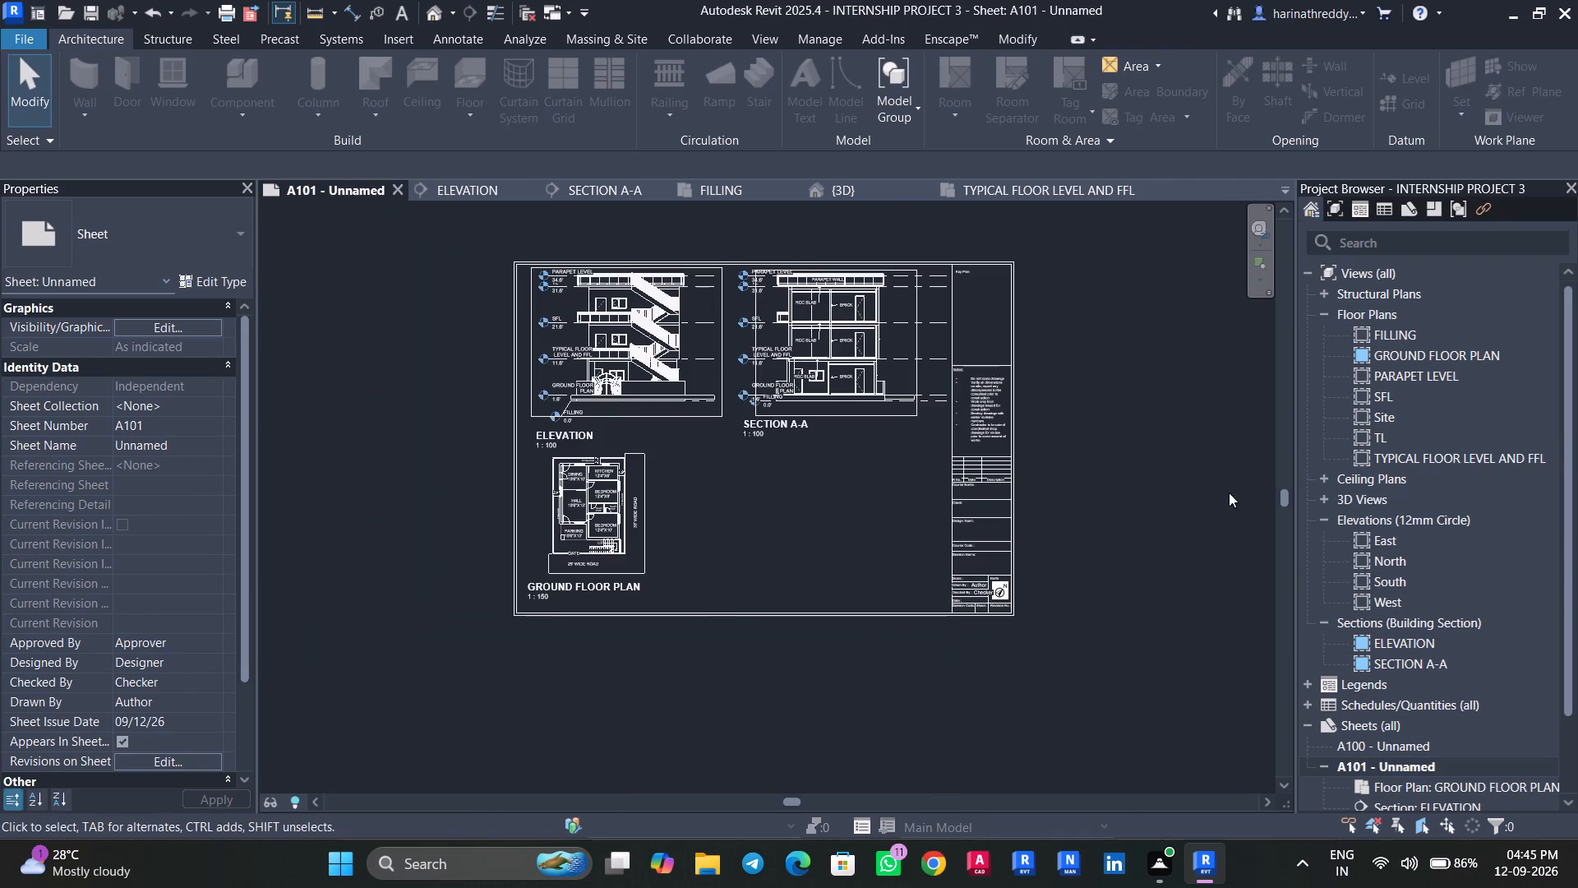
{"action": "left_click_drag", "start_coordinate": [1428, 456], "coordinate": [786, 466]}
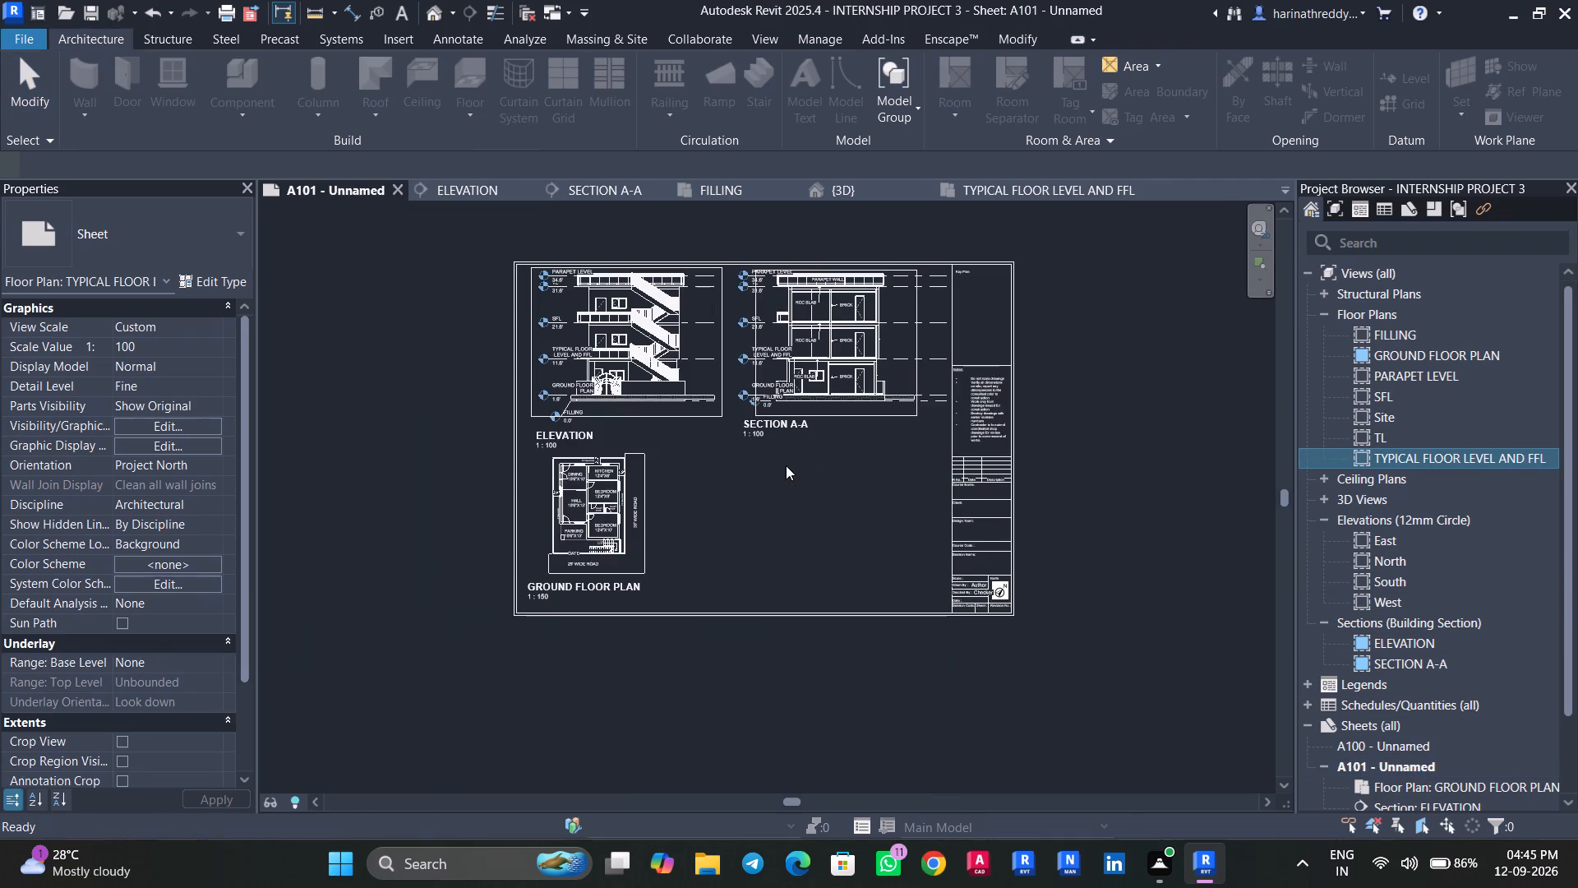
{"action": "left_click", "coordinate": [734, 493]}
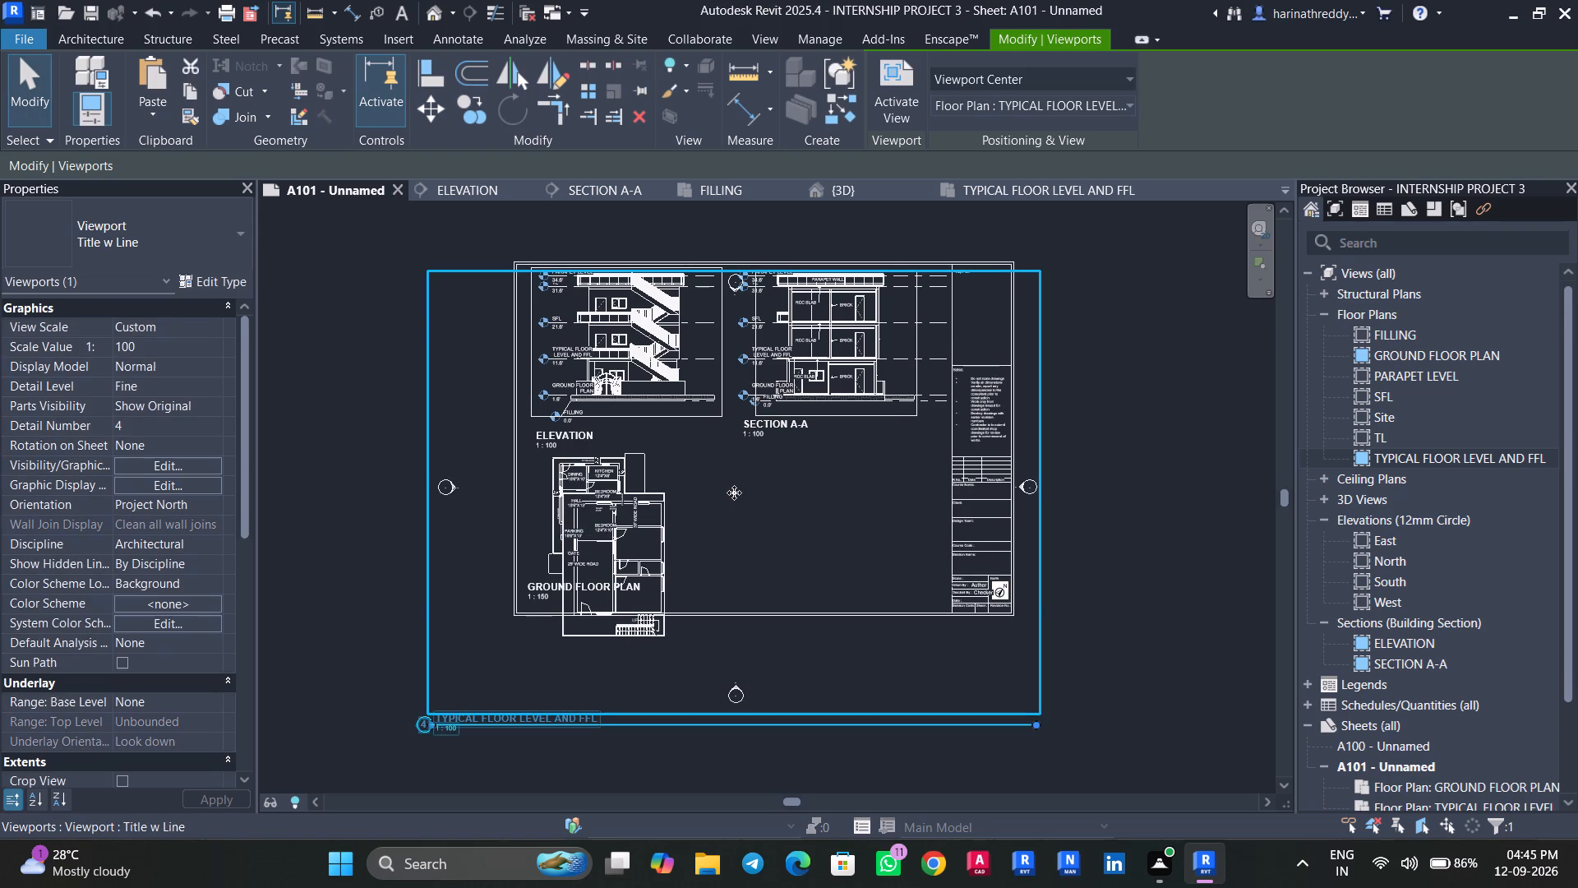
Nudge the typical floor plan viewport until its drawing sits beside the ground floor plan, inside the sheet border.
{"action": "key", "text": "Right"}
{"action": "key", "text": "Right"}
{"action": "key", "text": "Right"}
{"action": "key", "text": "Right"}
{"action": "key", "text": "Right"}
{"action": "key", "text": "Right"}
{"action": "key", "text": "Right"}
{"action": "key", "text": "Right"}
{"action": "key", "text": "Right"}
{"action": "key", "text": "Right"}
{"action": "key", "text": "Right"}
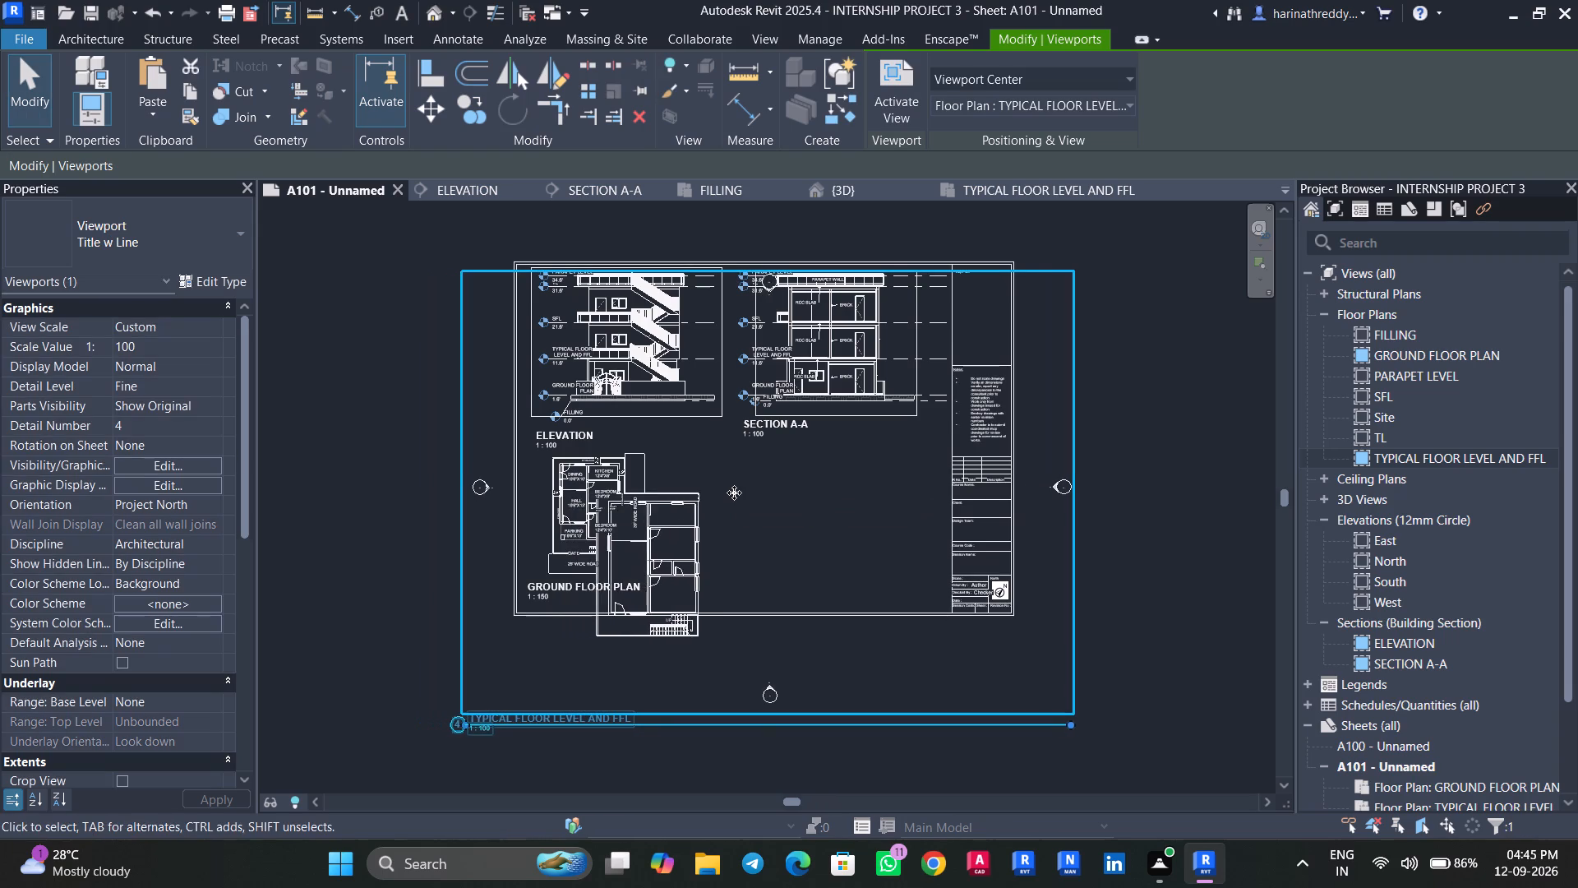
{"action": "key", "text": "Right"}
{"action": "key", "text": "Right"}
{"action": "key", "text": "Right"}
{"action": "key", "text": "Right"}
{"action": "key", "text": "Right"}
{"action": "key", "text": "Right"}
{"action": "key", "text": "Right"}
{"action": "key", "text": "Right"}
{"action": "key", "text": "Right"}
{"action": "key", "text": "Right"}
{"action": "key", "text": "Right"}
{"action": "key", "text": "Right"}
{"action": "key", "text": "Right"}
{"action": "key", "text": "Right"}
{"action": "key", "text": "Right"}
{"action": "key", "text": "Right"}
{"action": "key", "text": "Right"}
{"action": "key", "text": "Right"}
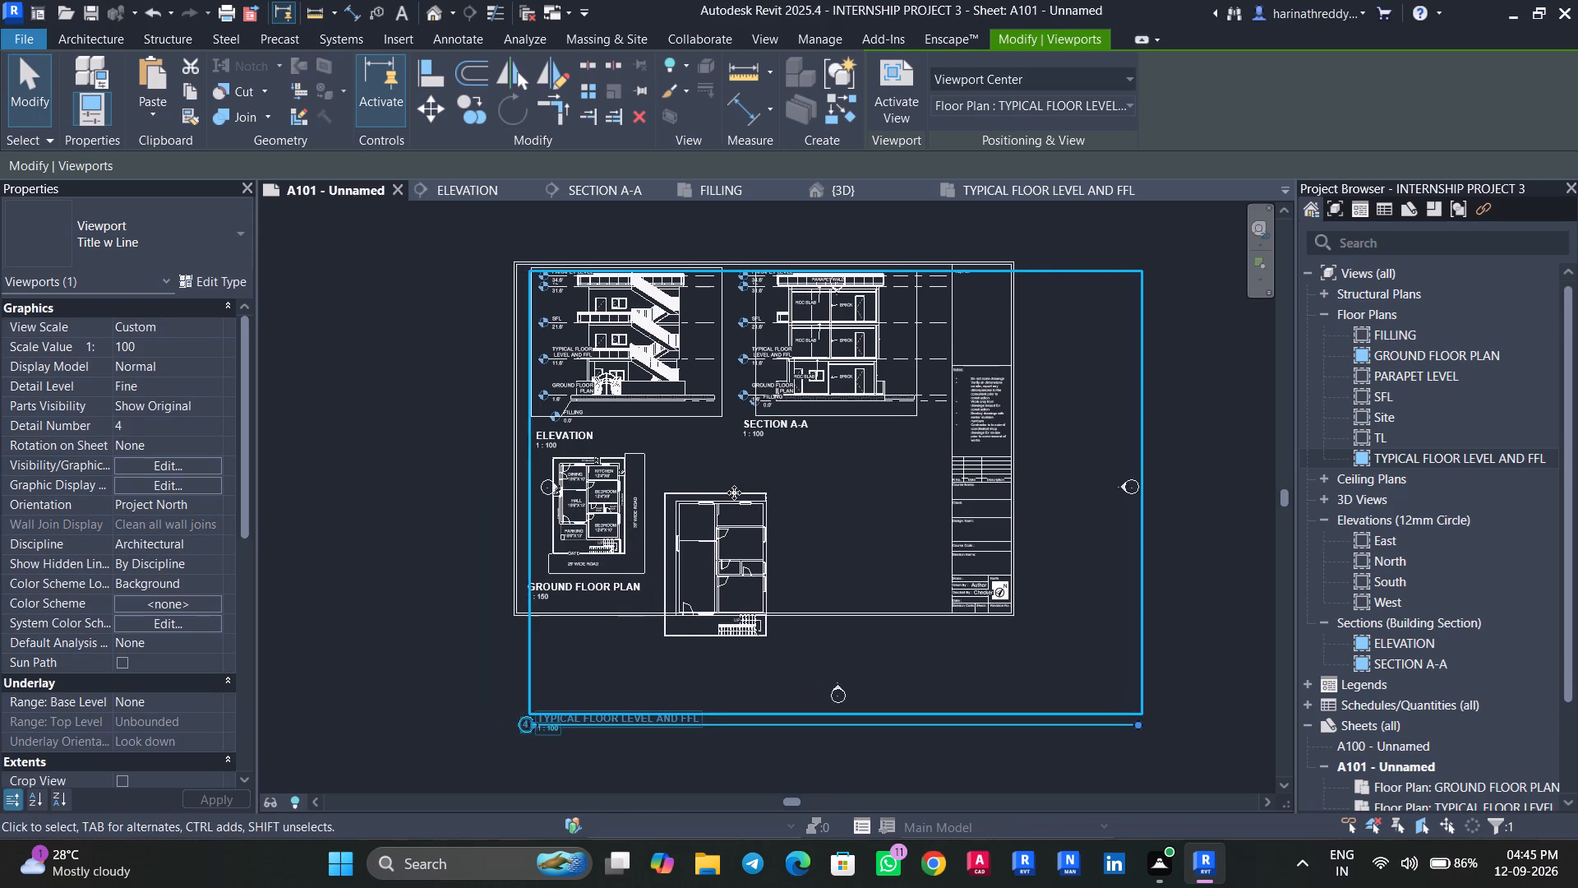
{"action": "key", "text": "Up"}
{"action": "key", "text": "Up"}
{"action": "key", "text": "Up"}
{"action": "key", "text": "Up"}
{"action": "key", "text": "Up"}
{"action": "key", "text": "Up"}
{"action": "key", "text": "Up"}
{"action": "key", "text": "Up"}
{"action": "key", "text": "Up"}
{"action": "key", "text": "Up"}
{"action": "key", "text": "Up"}
{"action": "key", "text": "Up"}
{"action": "key", "text": "Up"}
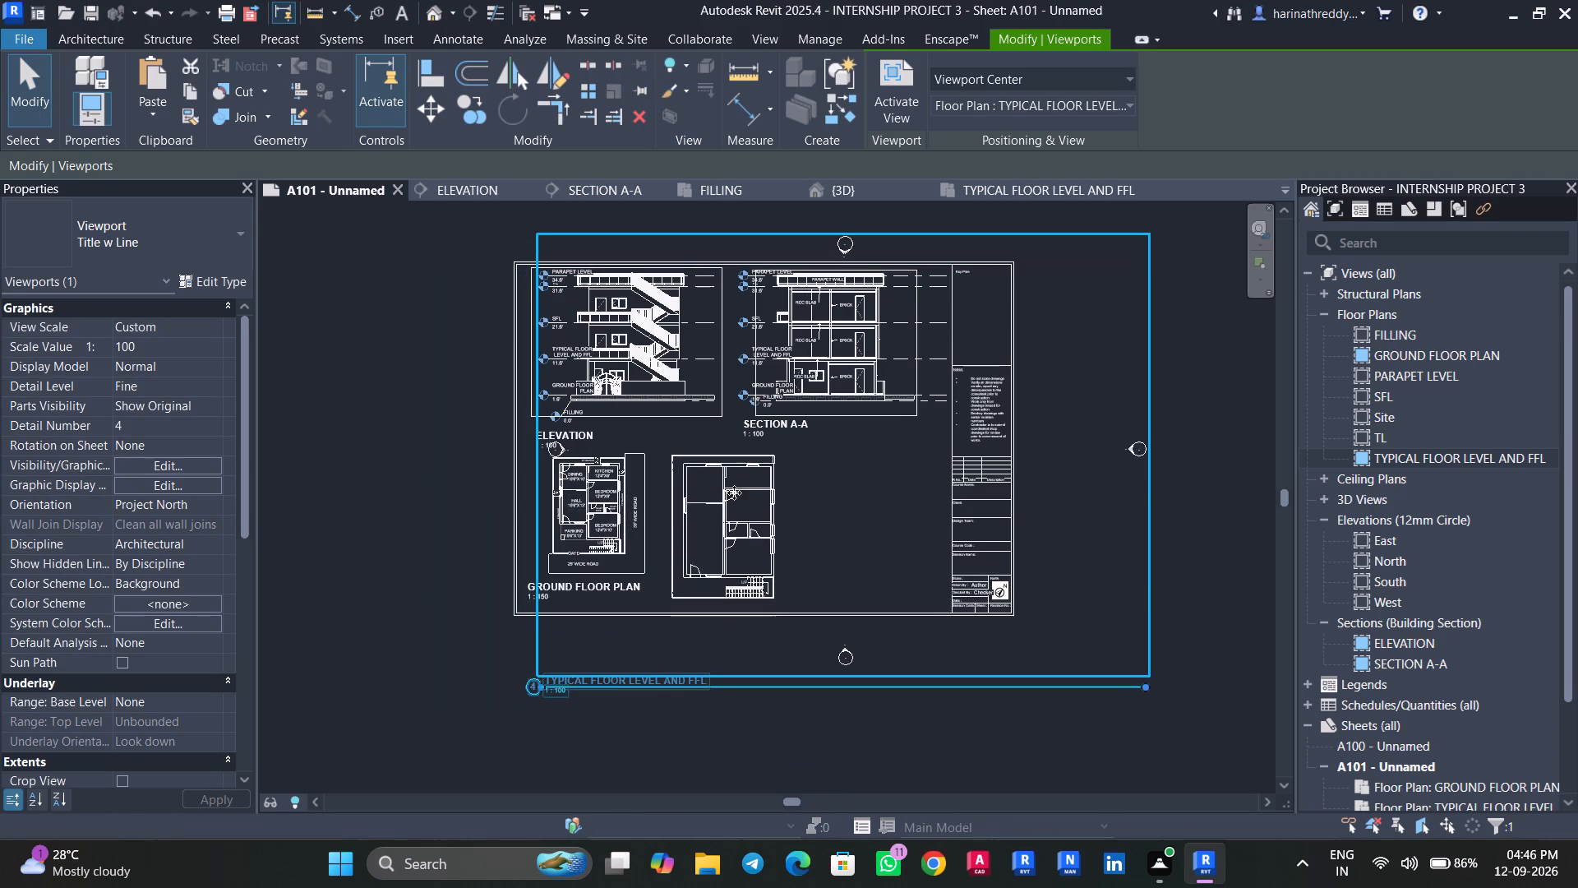
{"action": "key", "text": "Up"}
{"action": "key", "text": "Down"}
{"action": "key", "text": "Escape"}
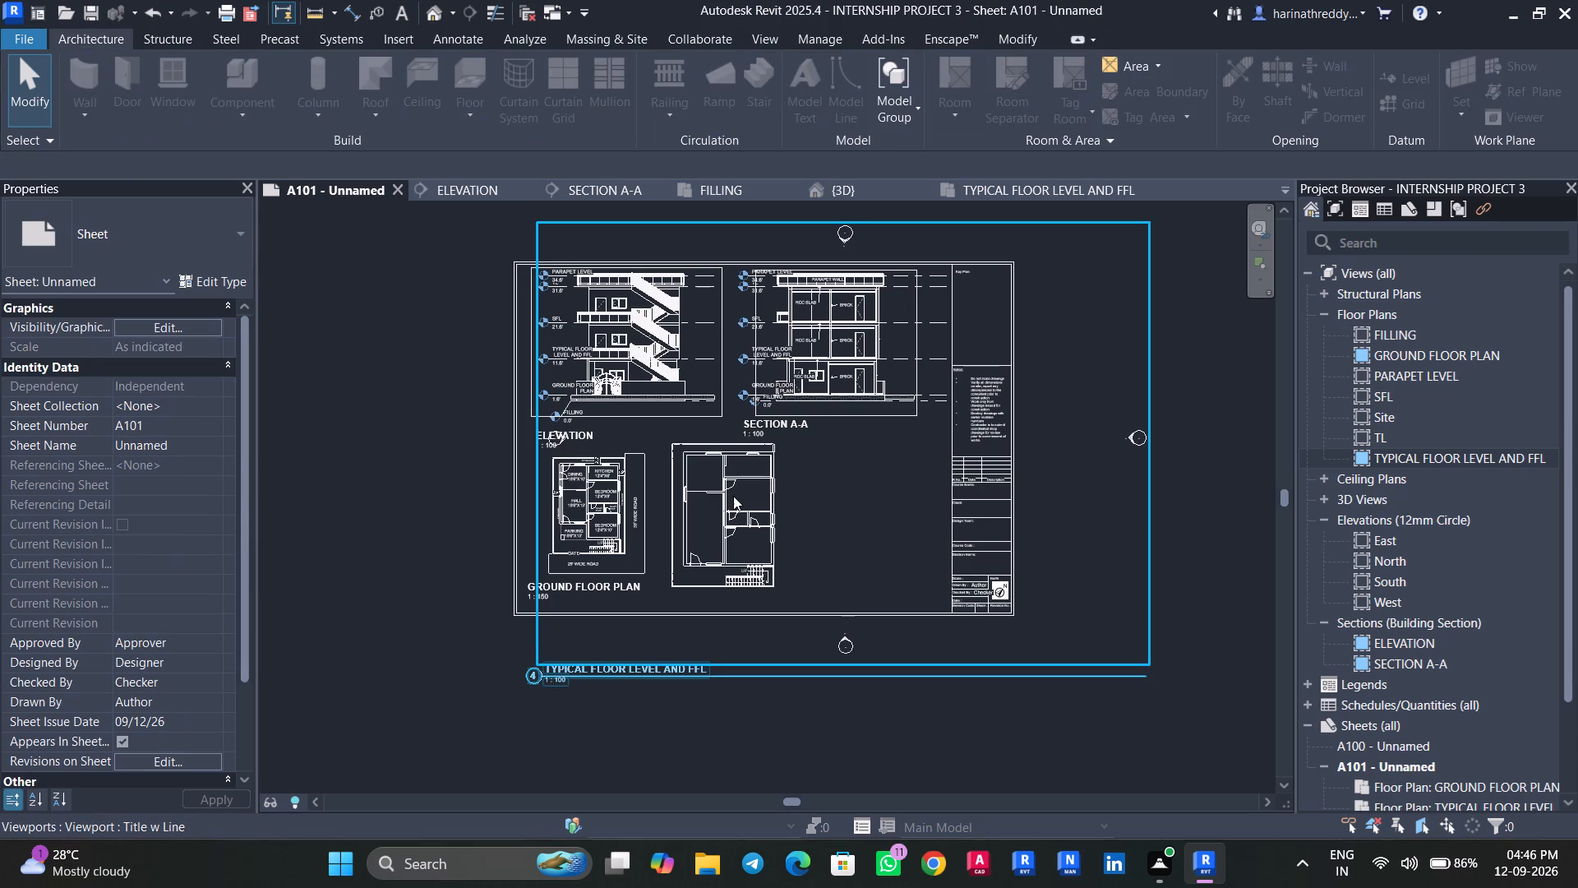
{"action": "left_click", "coordinate": [733, 496]}
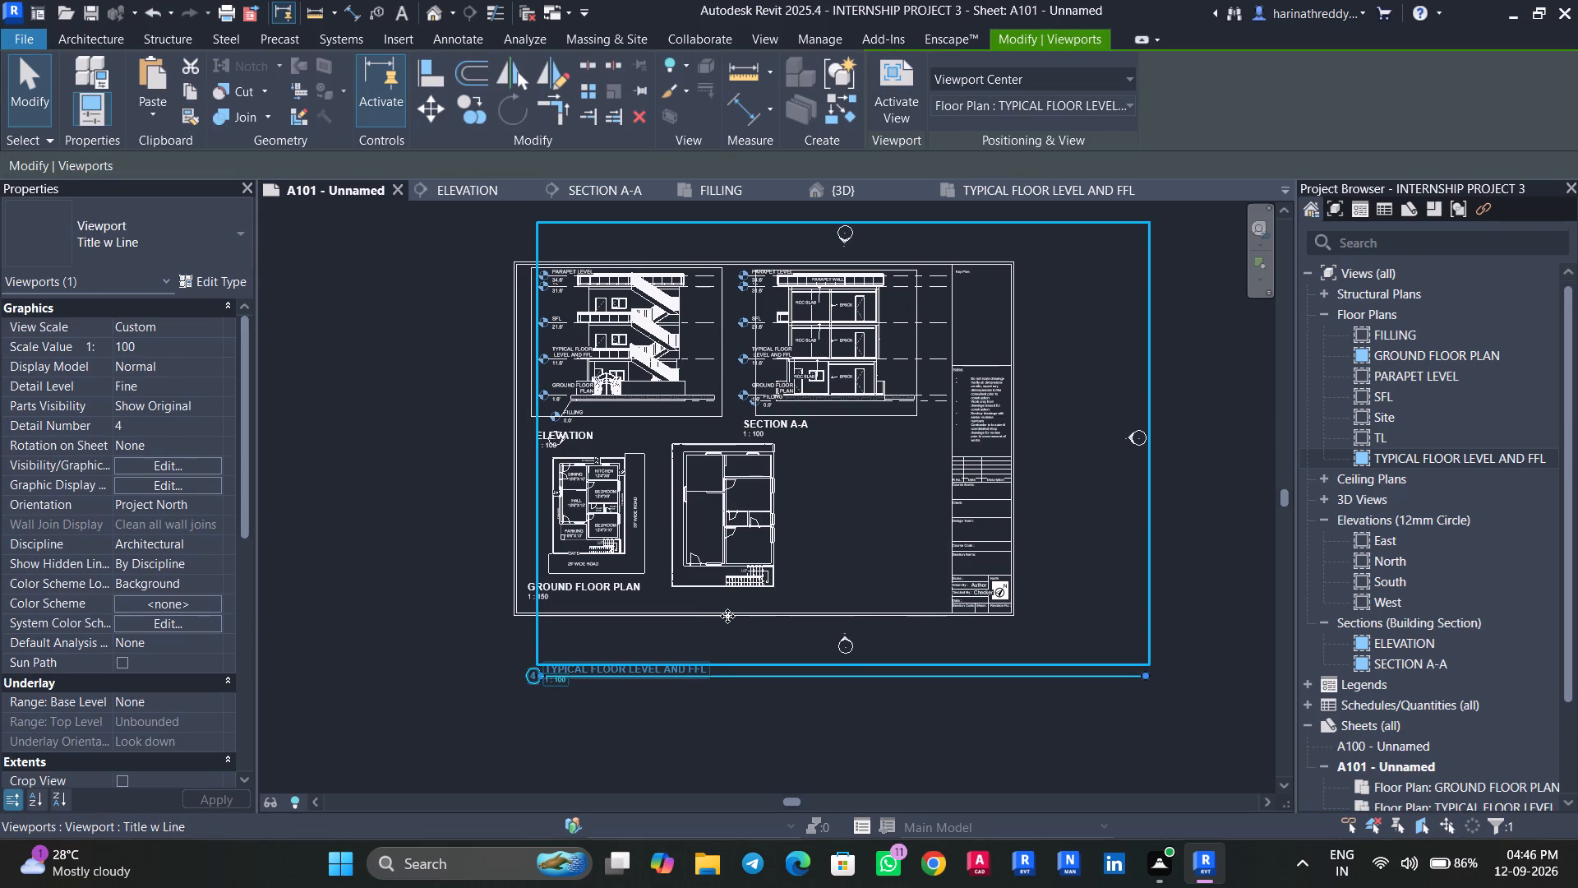
{"action": "key", "text": "Escape"}
Move the typical floor viewport's title directly beneath its plan, inside the sheet border.
{"action": "left_click", "coordinate": [685, 677]}
{"action": "left_click_drag", "start_coordinate": [742, 681], "coordinate": [839, 609]}
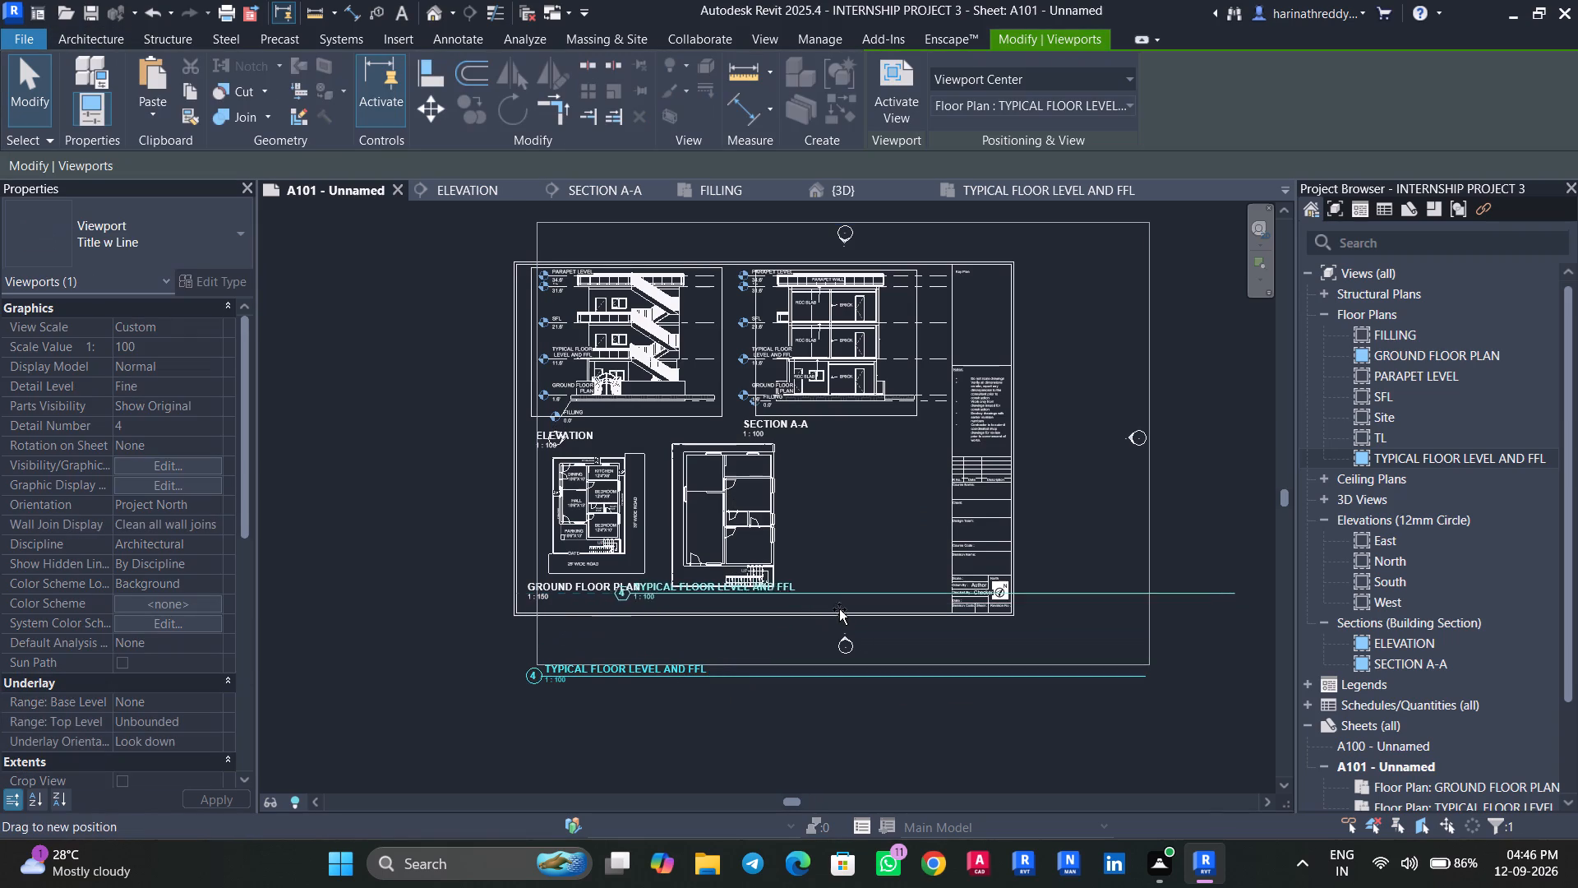
{"action": "left_click_drag", "start_coordinate": [839, 609], "coordinate": [856, 608]}
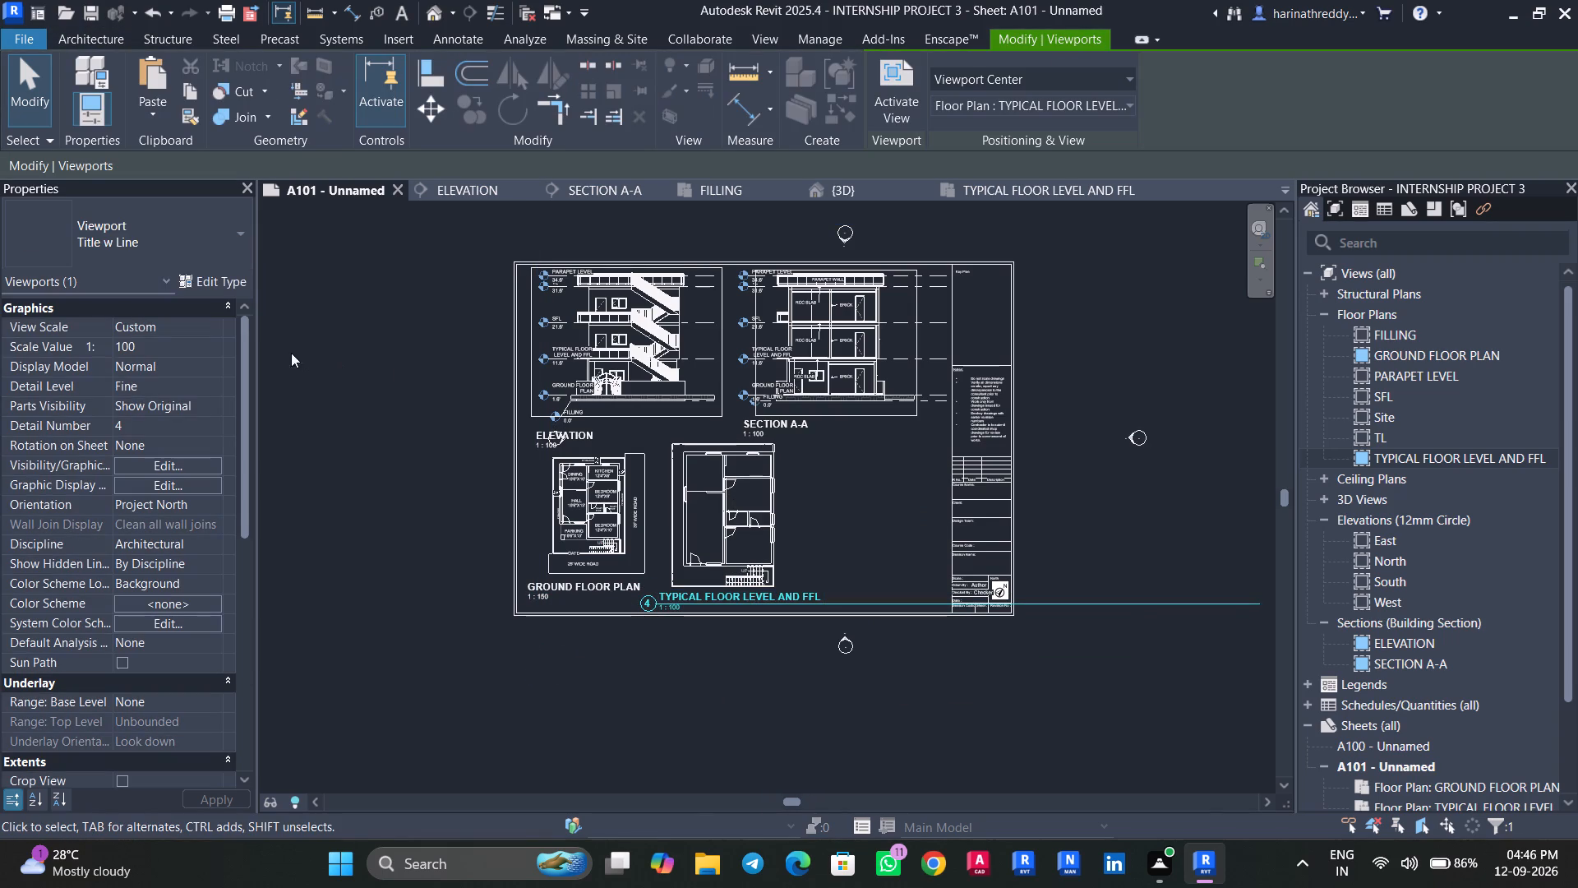
Change the typical floor viewport's type to Title No Line.
{"action": "left_click", "coordinate": [180, 214]}
{"action": "left_click", "coordinate": [91, 337]}
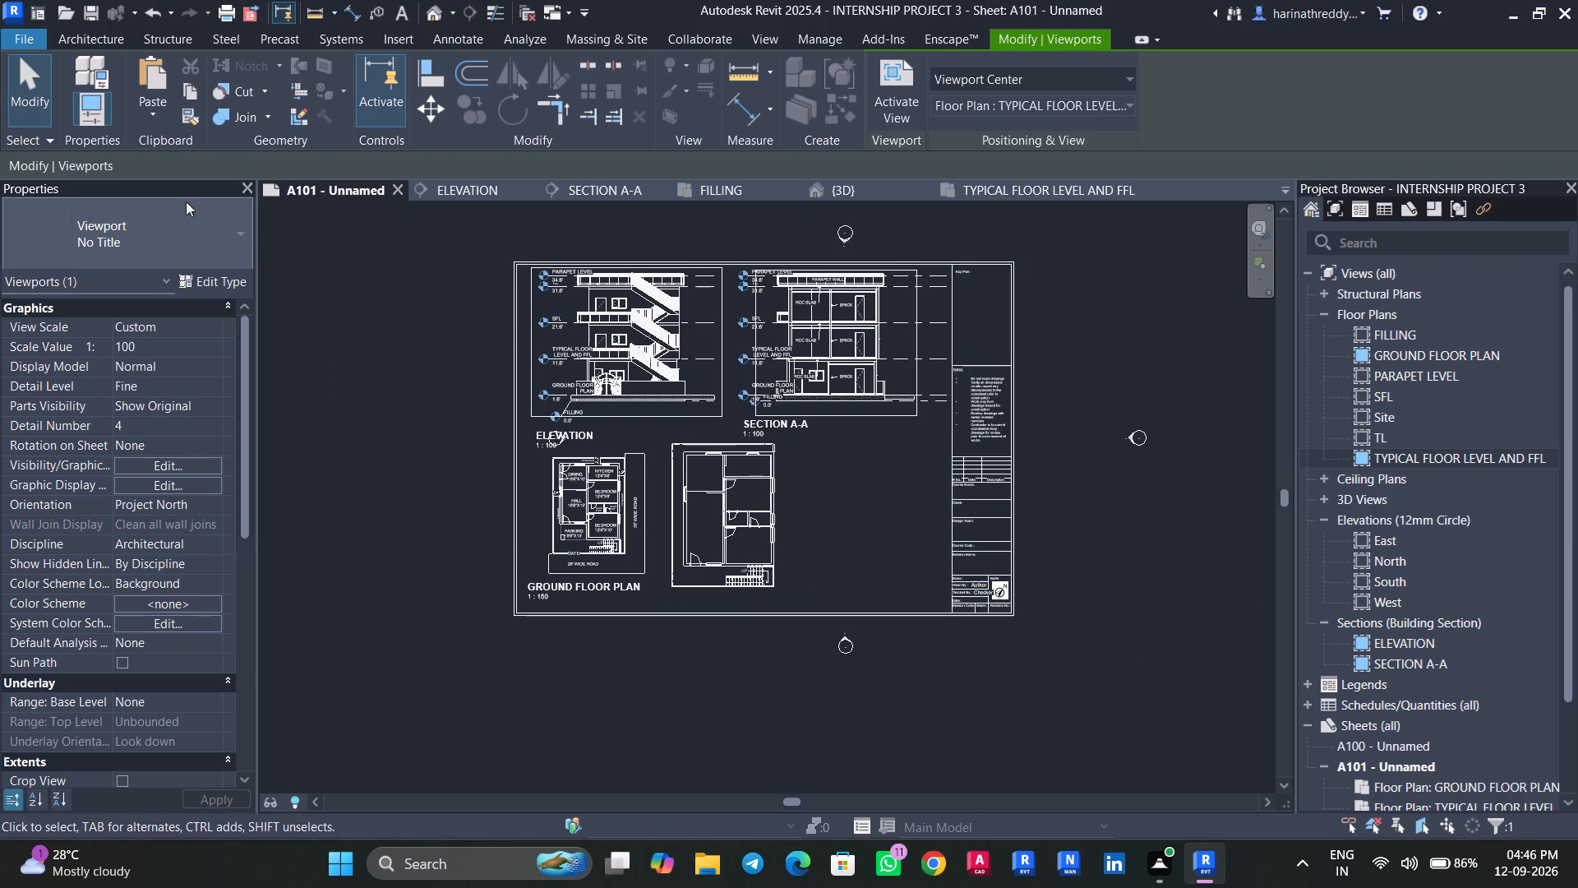
{"action": "left_click", "coordinate": [167, 206]}
{"action": "left_click", "coordinate": [142, 371]}
{"action": "key", "text": "Escape"}
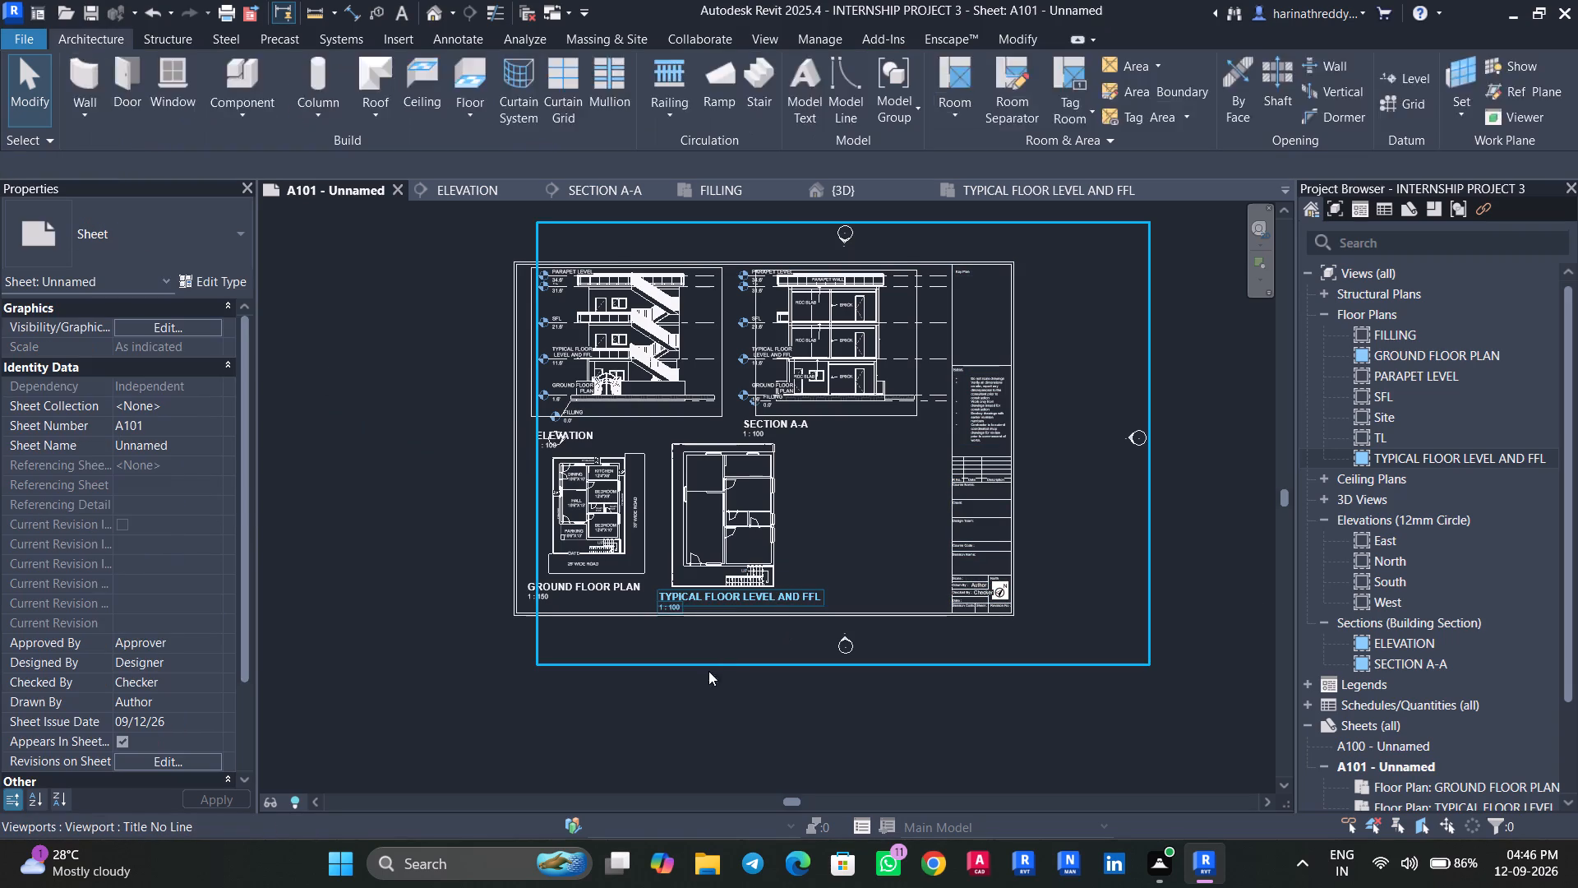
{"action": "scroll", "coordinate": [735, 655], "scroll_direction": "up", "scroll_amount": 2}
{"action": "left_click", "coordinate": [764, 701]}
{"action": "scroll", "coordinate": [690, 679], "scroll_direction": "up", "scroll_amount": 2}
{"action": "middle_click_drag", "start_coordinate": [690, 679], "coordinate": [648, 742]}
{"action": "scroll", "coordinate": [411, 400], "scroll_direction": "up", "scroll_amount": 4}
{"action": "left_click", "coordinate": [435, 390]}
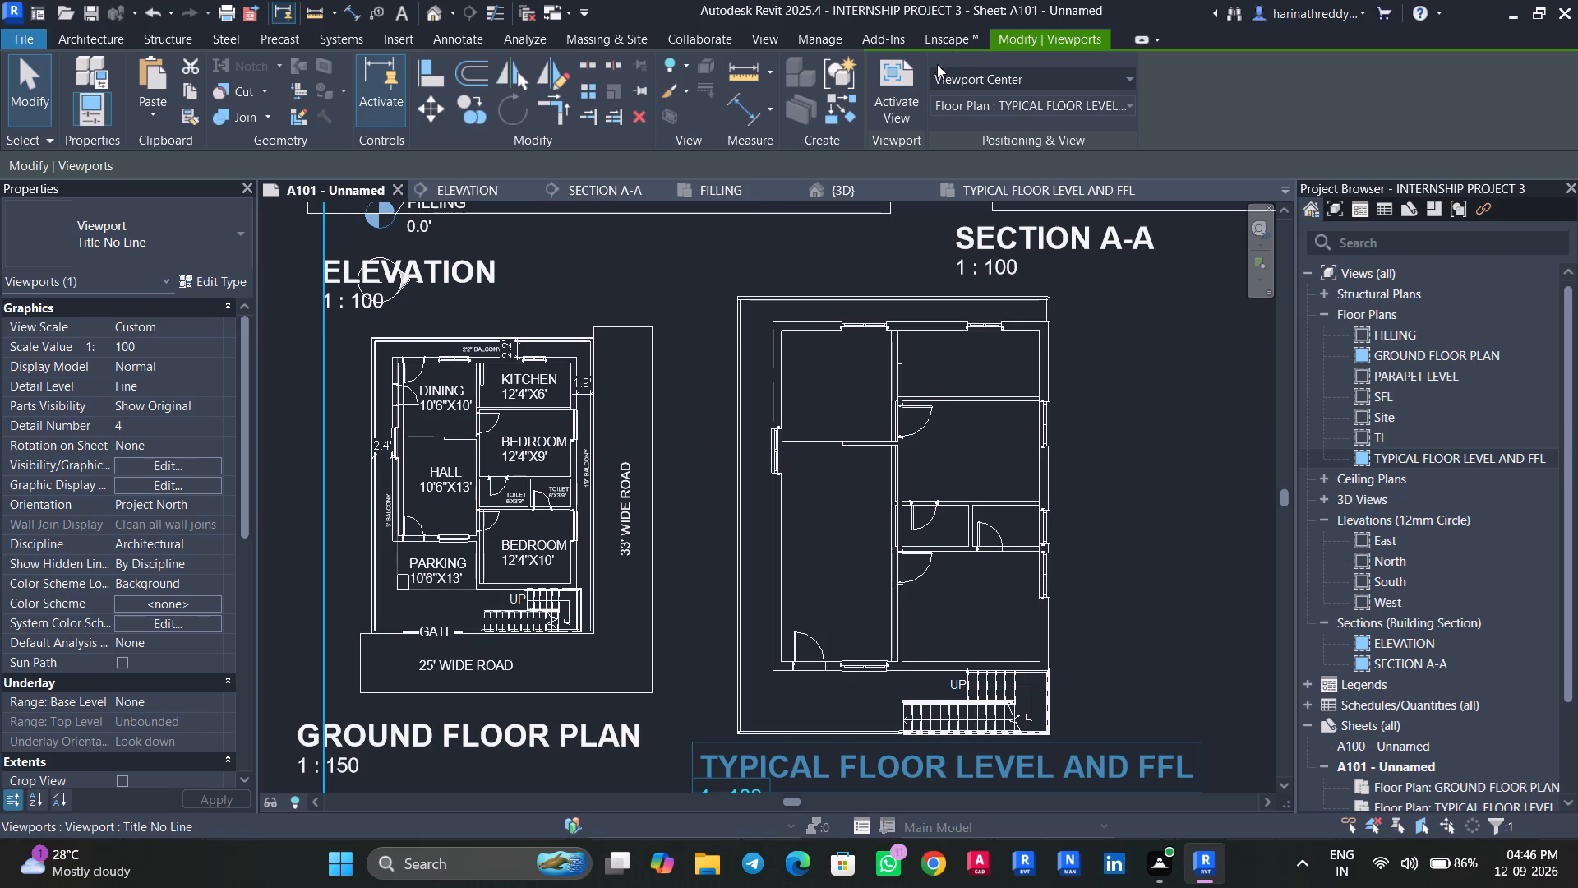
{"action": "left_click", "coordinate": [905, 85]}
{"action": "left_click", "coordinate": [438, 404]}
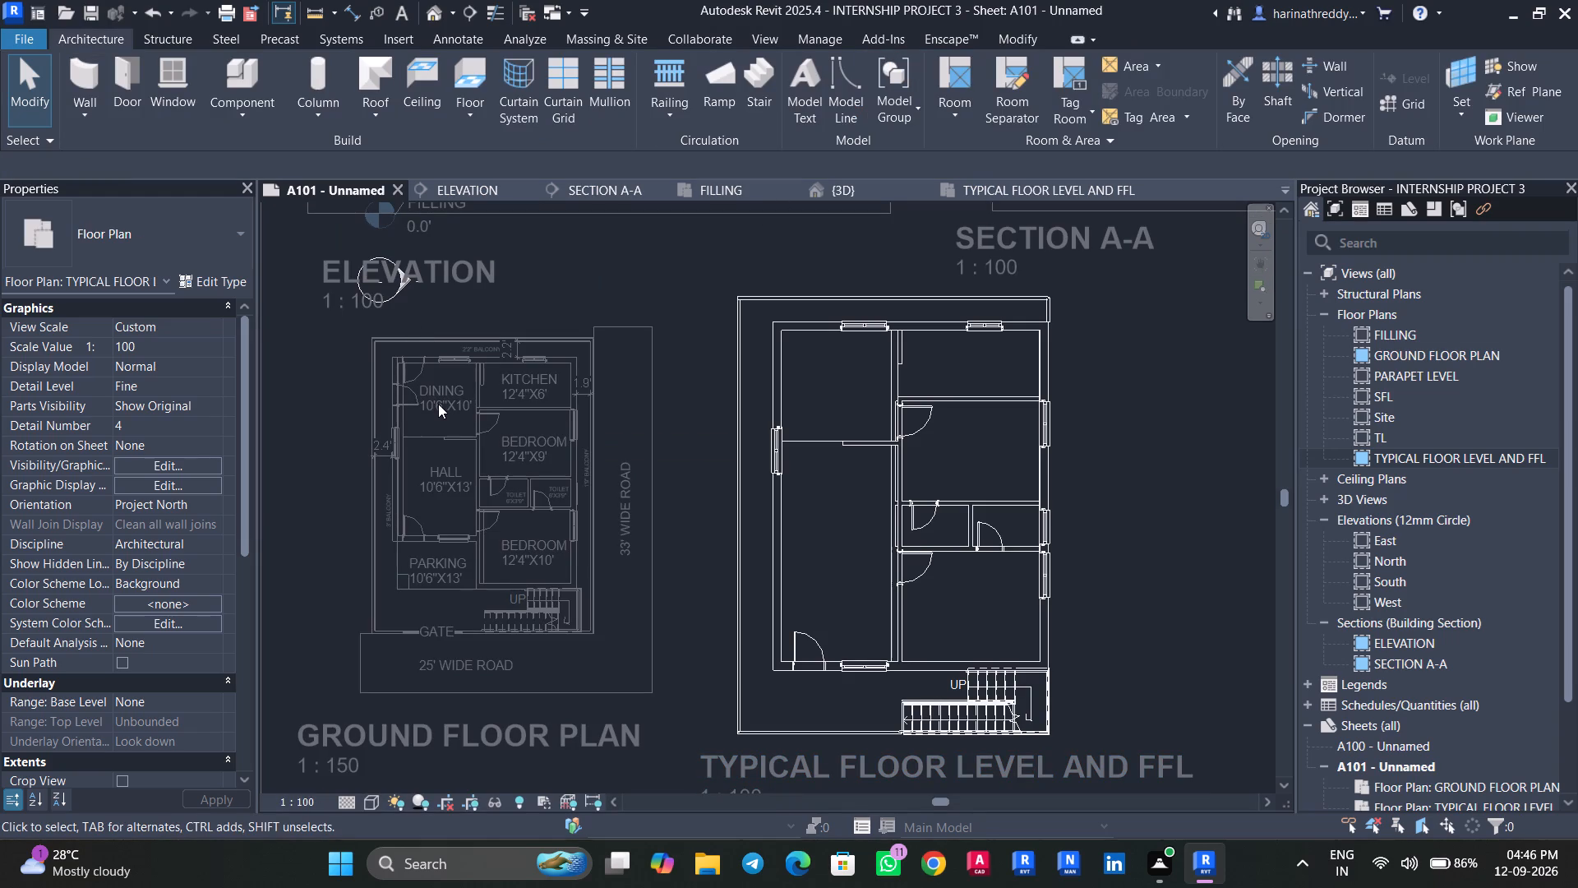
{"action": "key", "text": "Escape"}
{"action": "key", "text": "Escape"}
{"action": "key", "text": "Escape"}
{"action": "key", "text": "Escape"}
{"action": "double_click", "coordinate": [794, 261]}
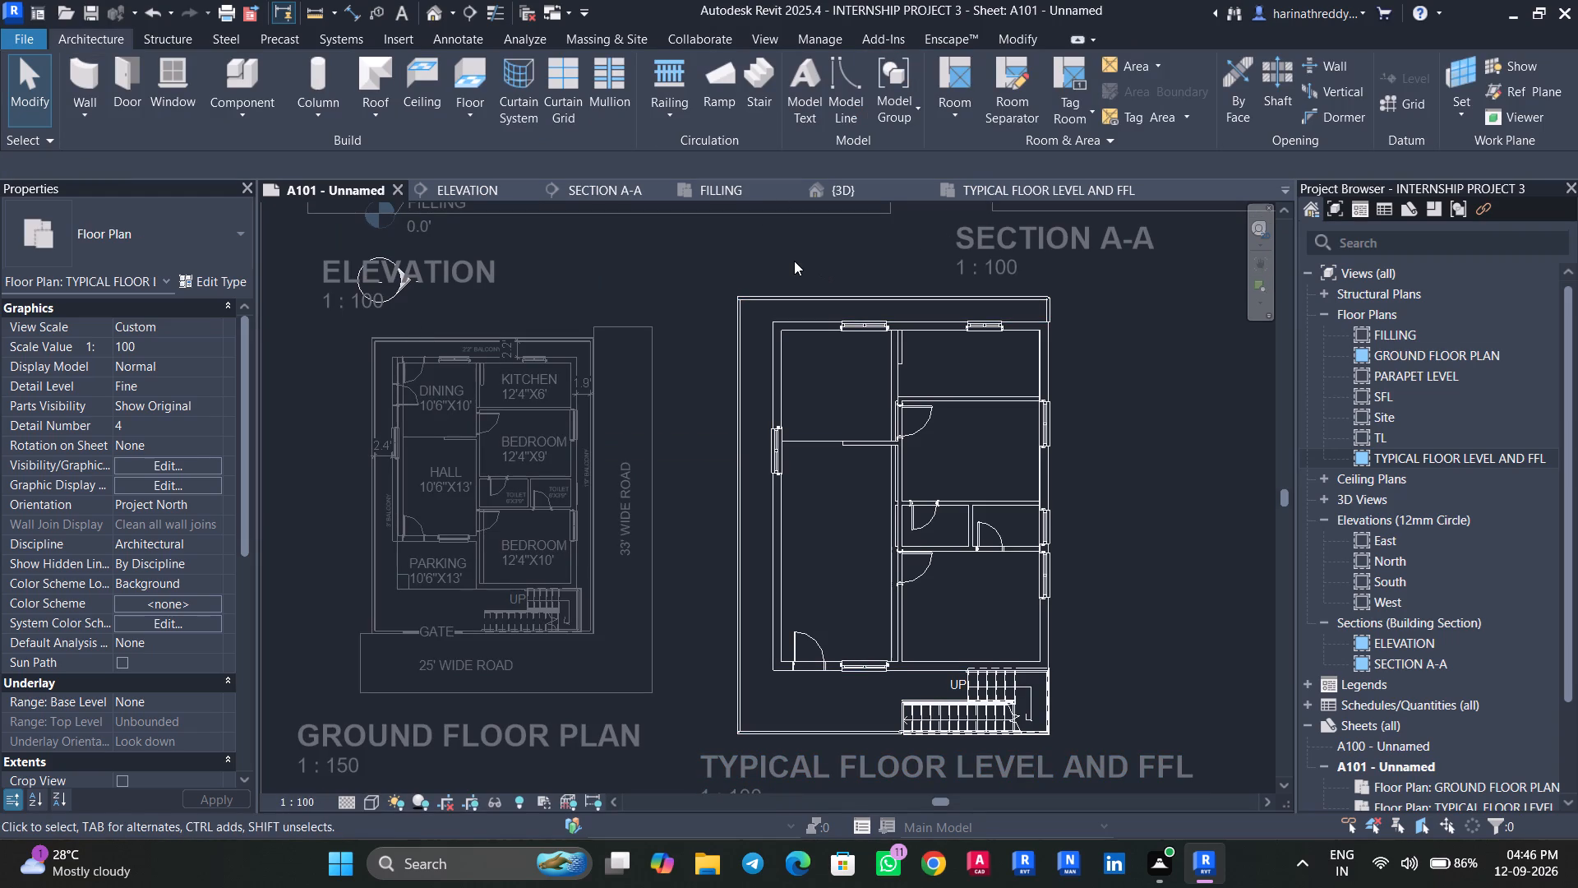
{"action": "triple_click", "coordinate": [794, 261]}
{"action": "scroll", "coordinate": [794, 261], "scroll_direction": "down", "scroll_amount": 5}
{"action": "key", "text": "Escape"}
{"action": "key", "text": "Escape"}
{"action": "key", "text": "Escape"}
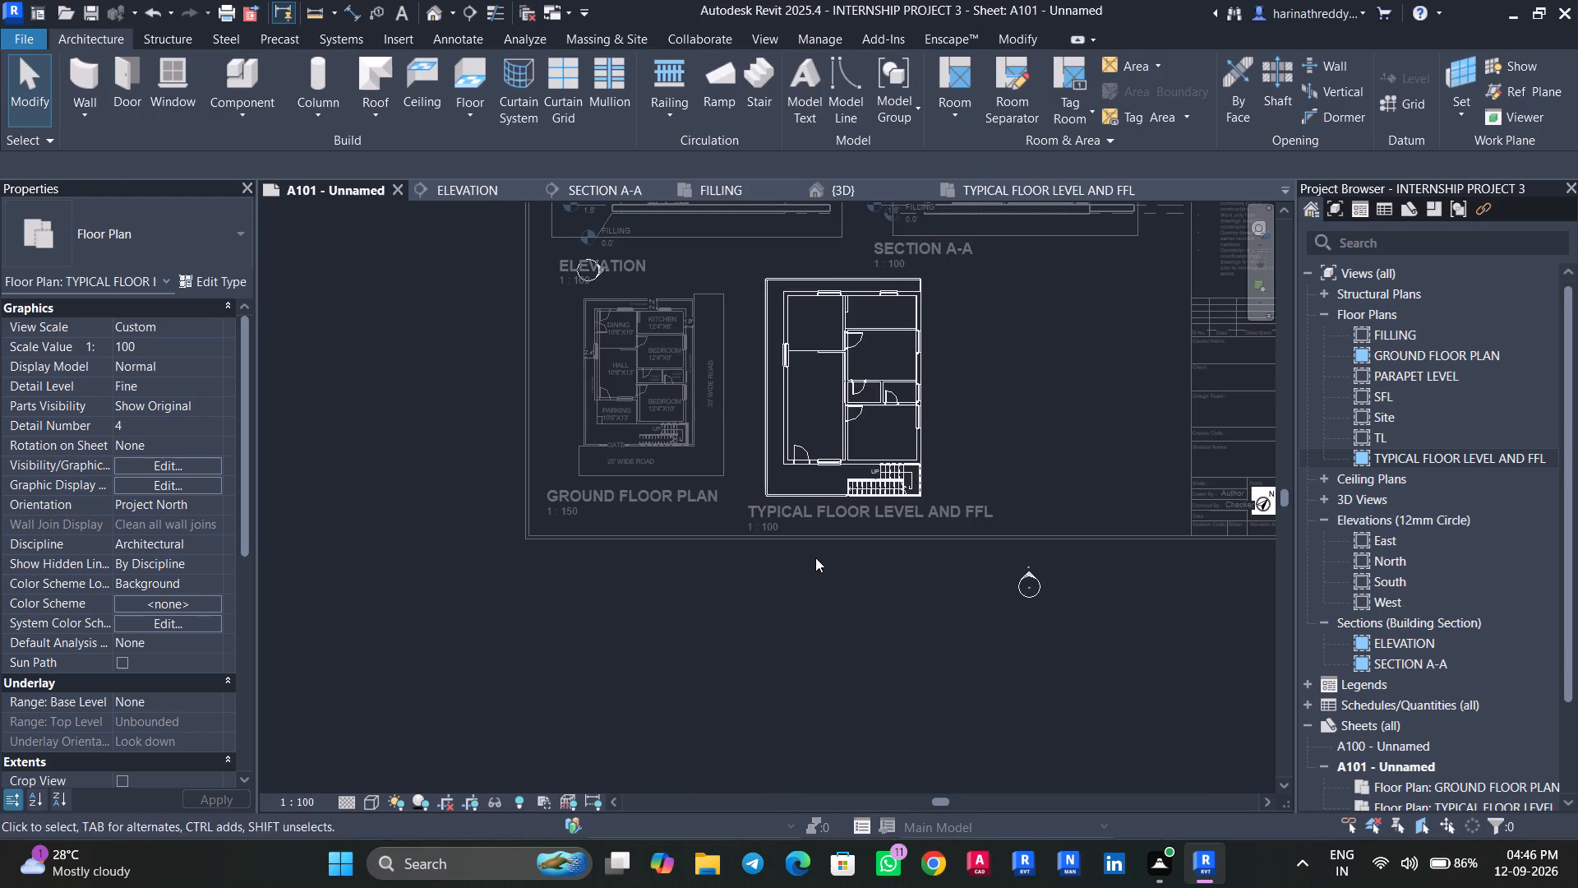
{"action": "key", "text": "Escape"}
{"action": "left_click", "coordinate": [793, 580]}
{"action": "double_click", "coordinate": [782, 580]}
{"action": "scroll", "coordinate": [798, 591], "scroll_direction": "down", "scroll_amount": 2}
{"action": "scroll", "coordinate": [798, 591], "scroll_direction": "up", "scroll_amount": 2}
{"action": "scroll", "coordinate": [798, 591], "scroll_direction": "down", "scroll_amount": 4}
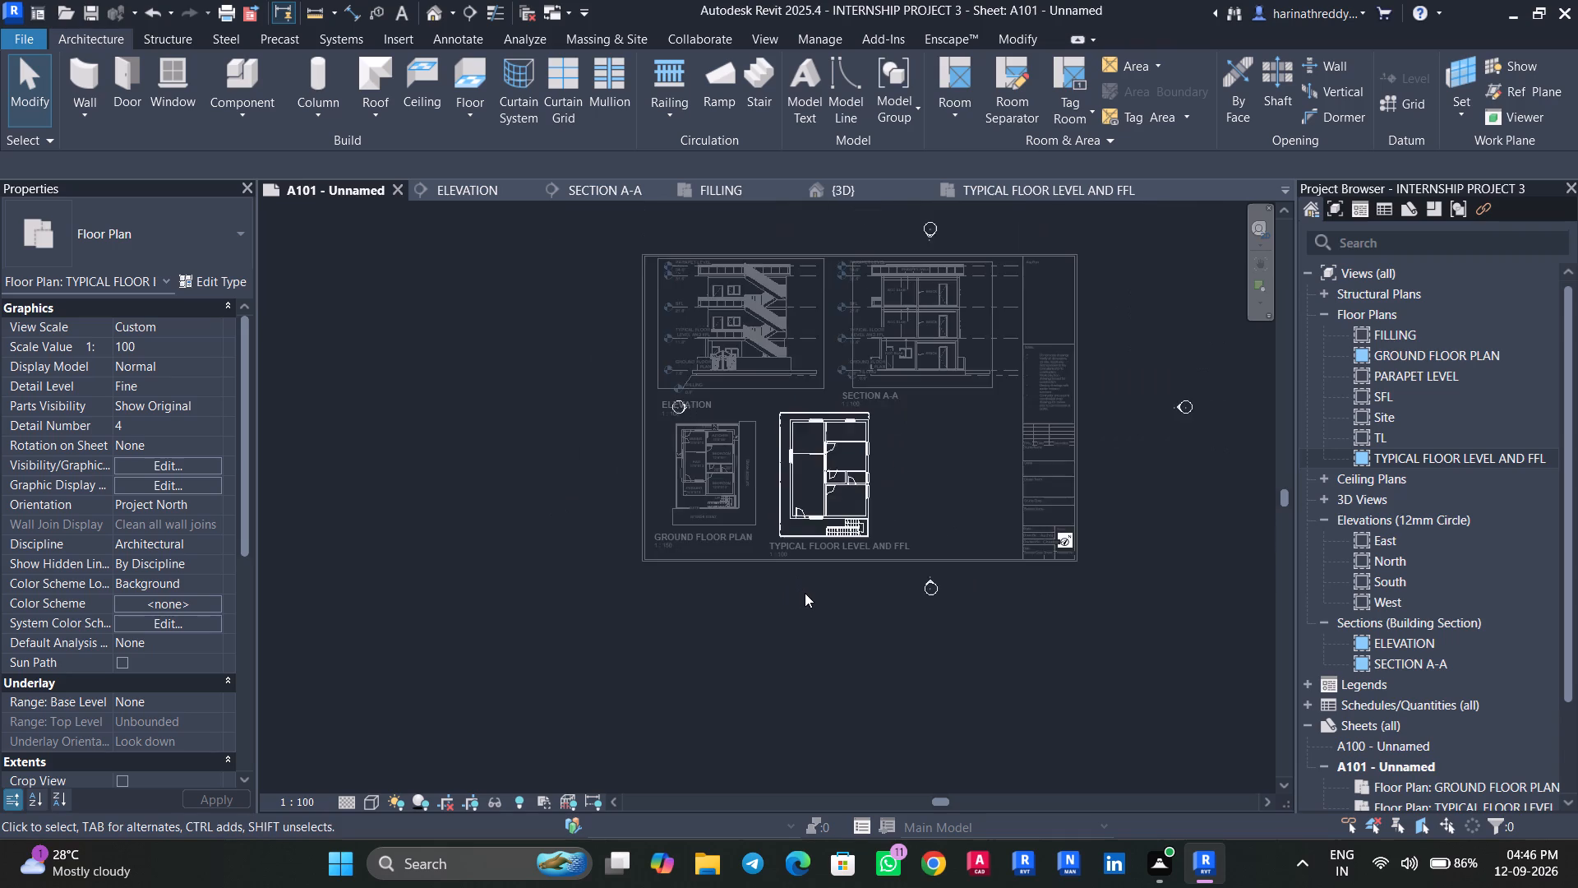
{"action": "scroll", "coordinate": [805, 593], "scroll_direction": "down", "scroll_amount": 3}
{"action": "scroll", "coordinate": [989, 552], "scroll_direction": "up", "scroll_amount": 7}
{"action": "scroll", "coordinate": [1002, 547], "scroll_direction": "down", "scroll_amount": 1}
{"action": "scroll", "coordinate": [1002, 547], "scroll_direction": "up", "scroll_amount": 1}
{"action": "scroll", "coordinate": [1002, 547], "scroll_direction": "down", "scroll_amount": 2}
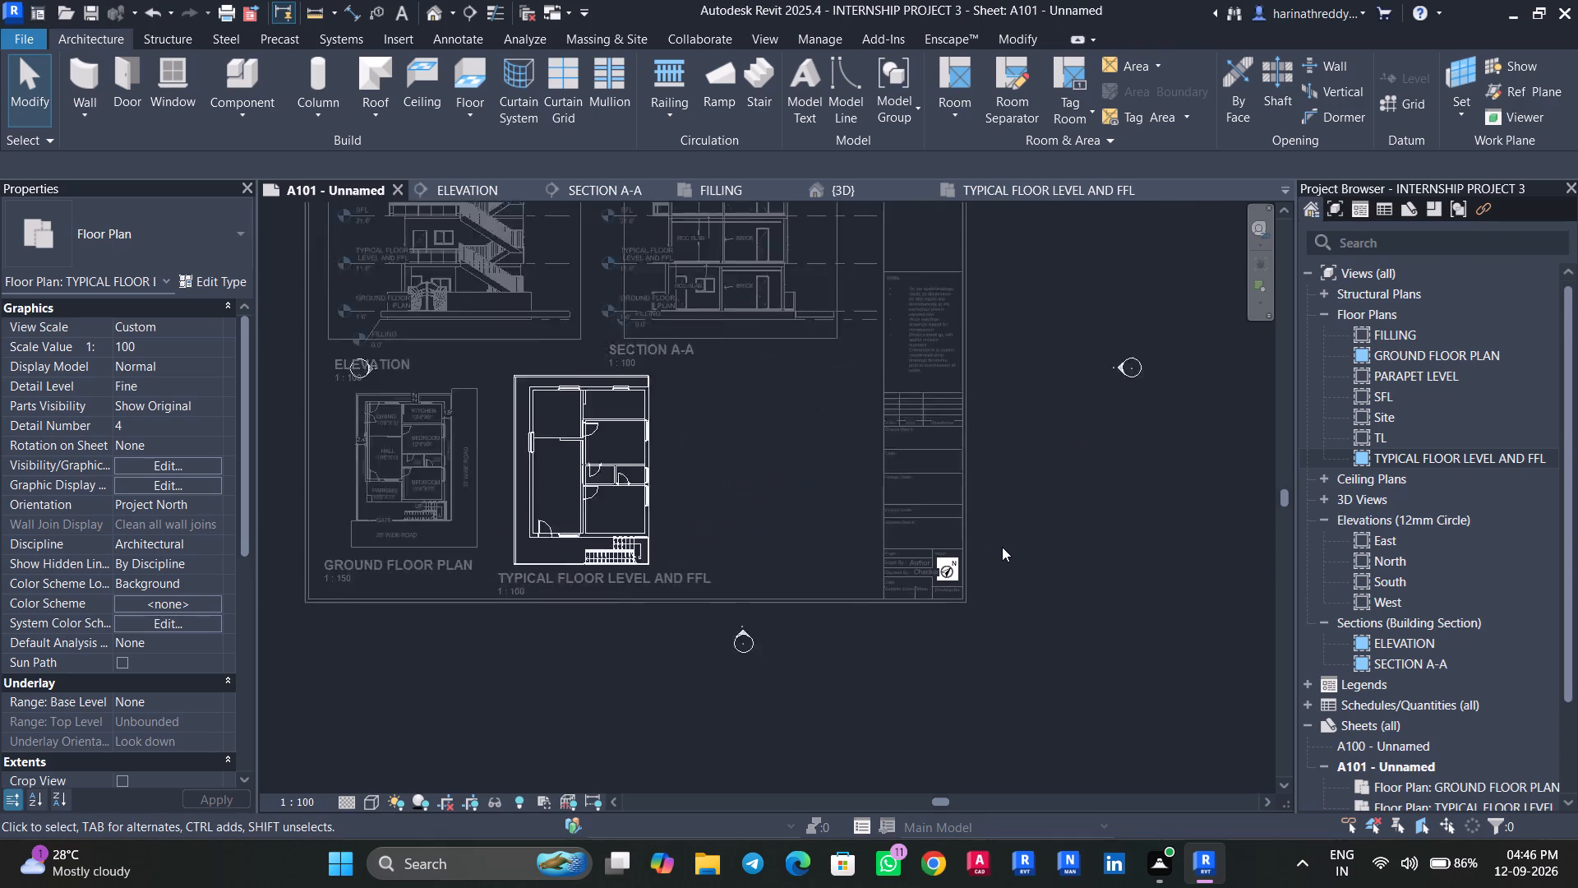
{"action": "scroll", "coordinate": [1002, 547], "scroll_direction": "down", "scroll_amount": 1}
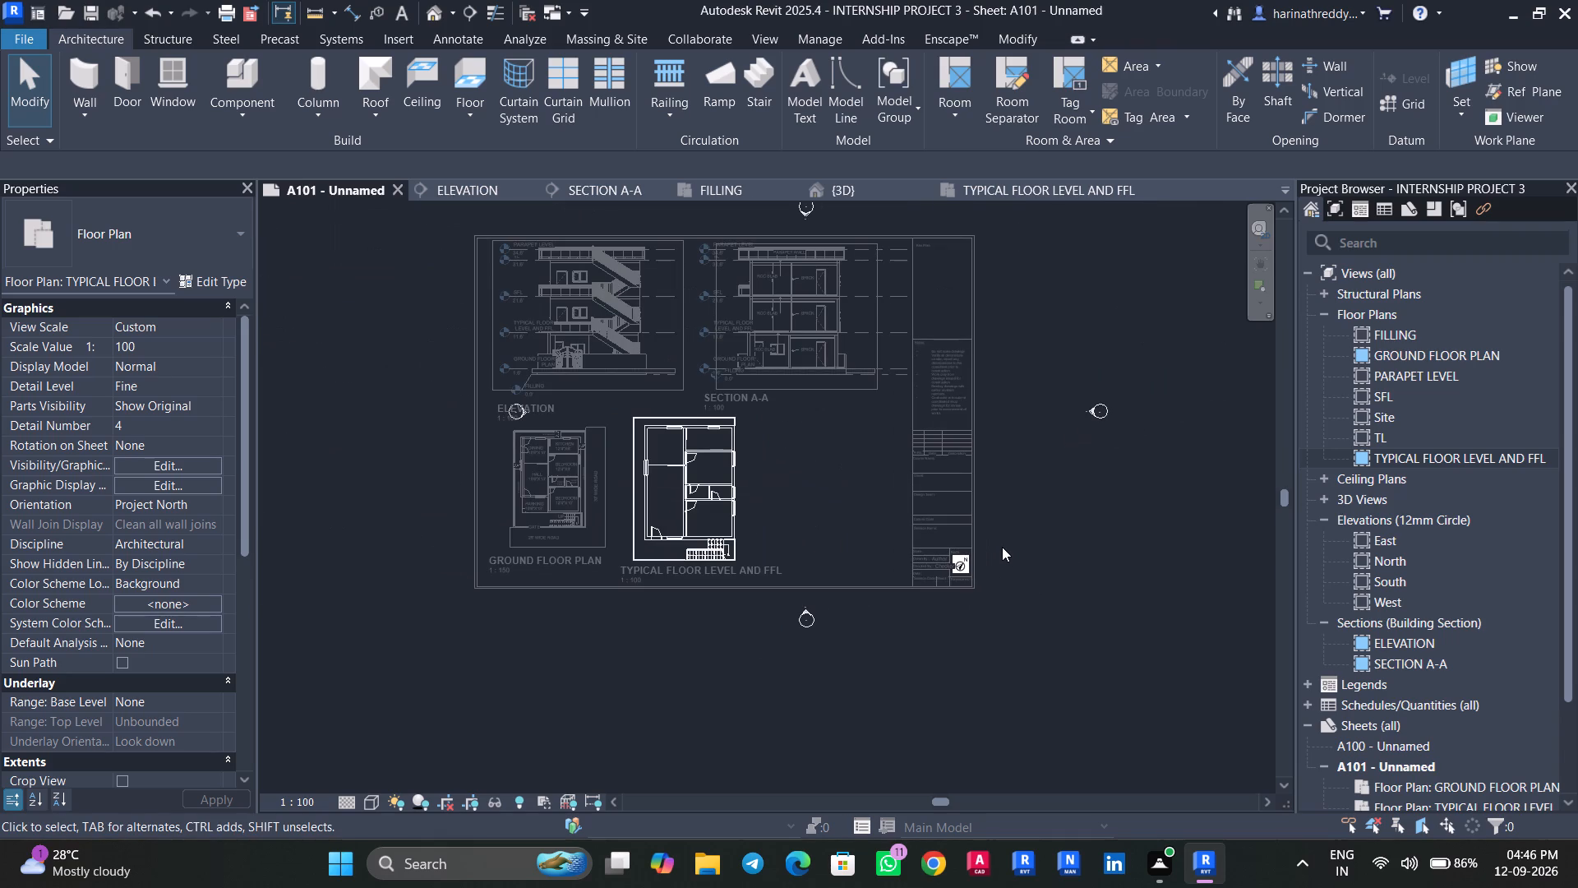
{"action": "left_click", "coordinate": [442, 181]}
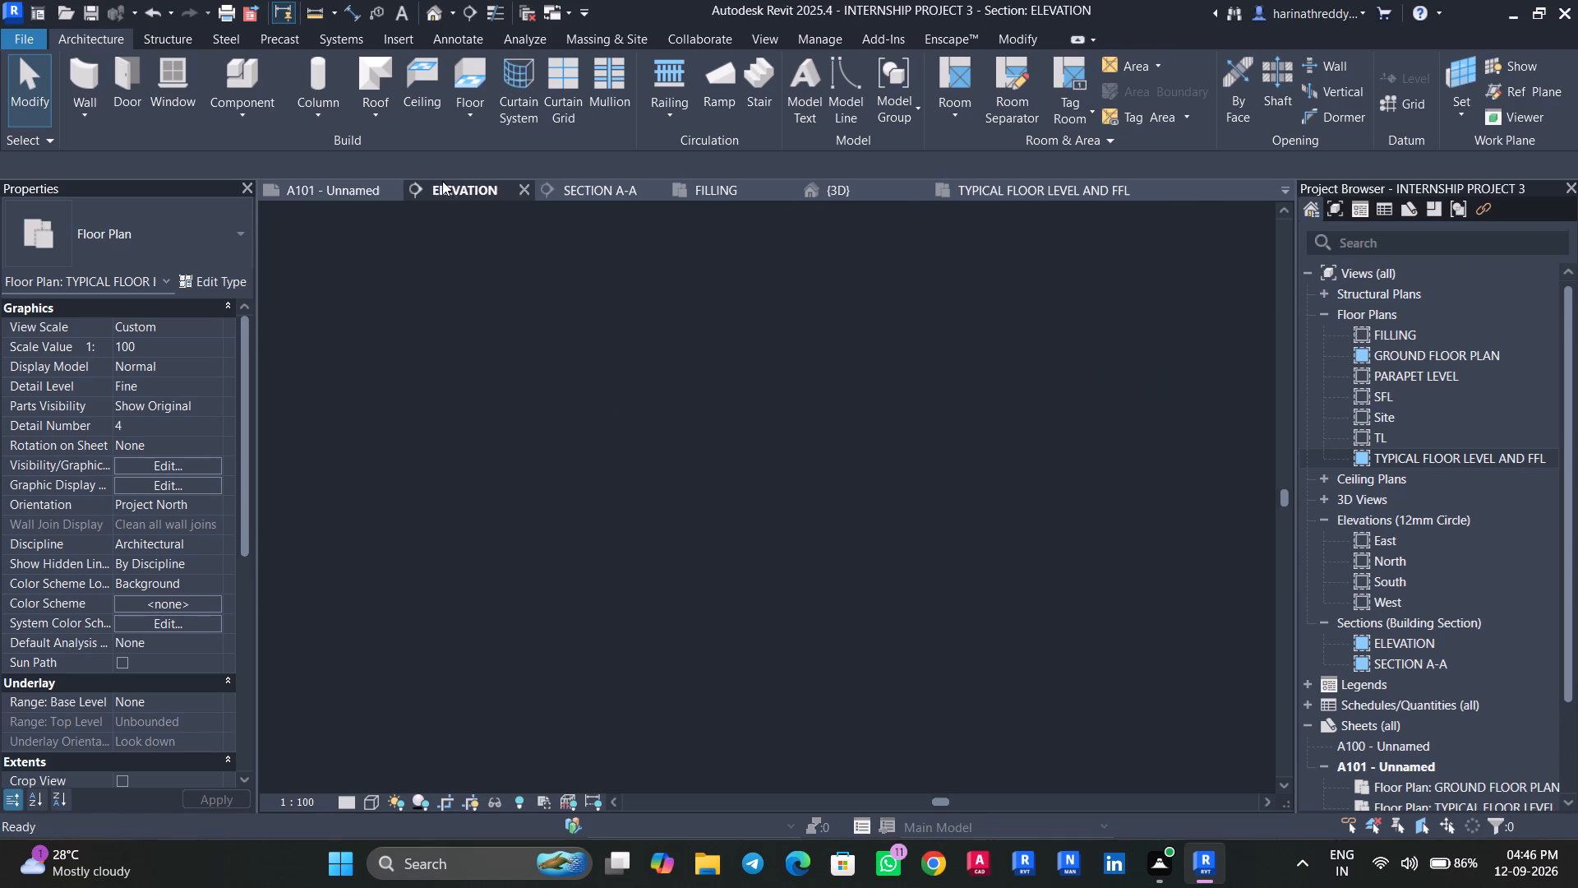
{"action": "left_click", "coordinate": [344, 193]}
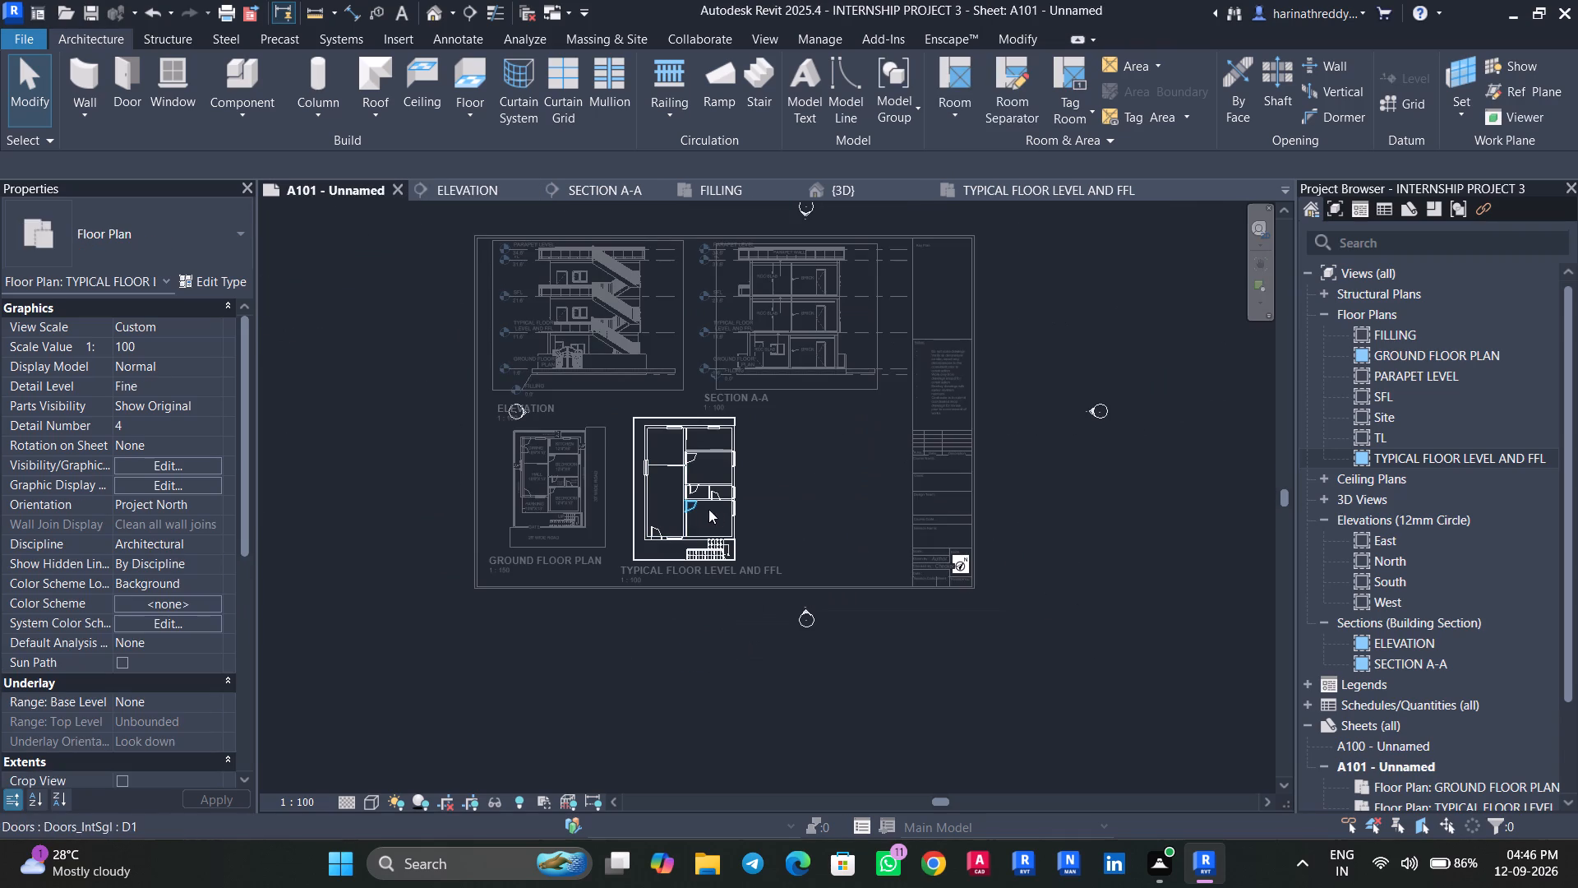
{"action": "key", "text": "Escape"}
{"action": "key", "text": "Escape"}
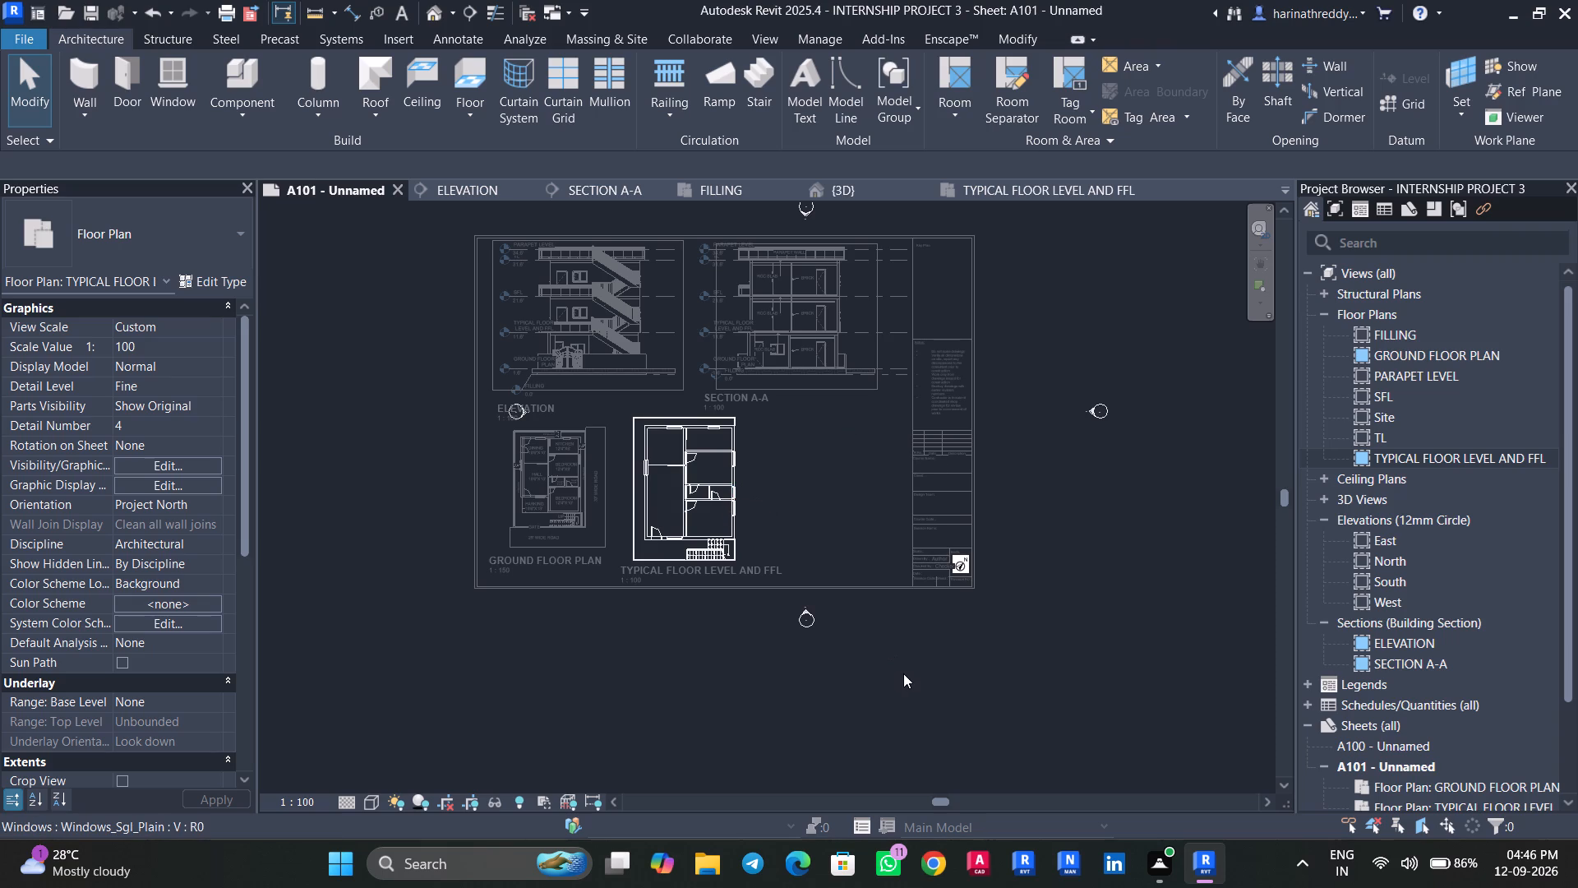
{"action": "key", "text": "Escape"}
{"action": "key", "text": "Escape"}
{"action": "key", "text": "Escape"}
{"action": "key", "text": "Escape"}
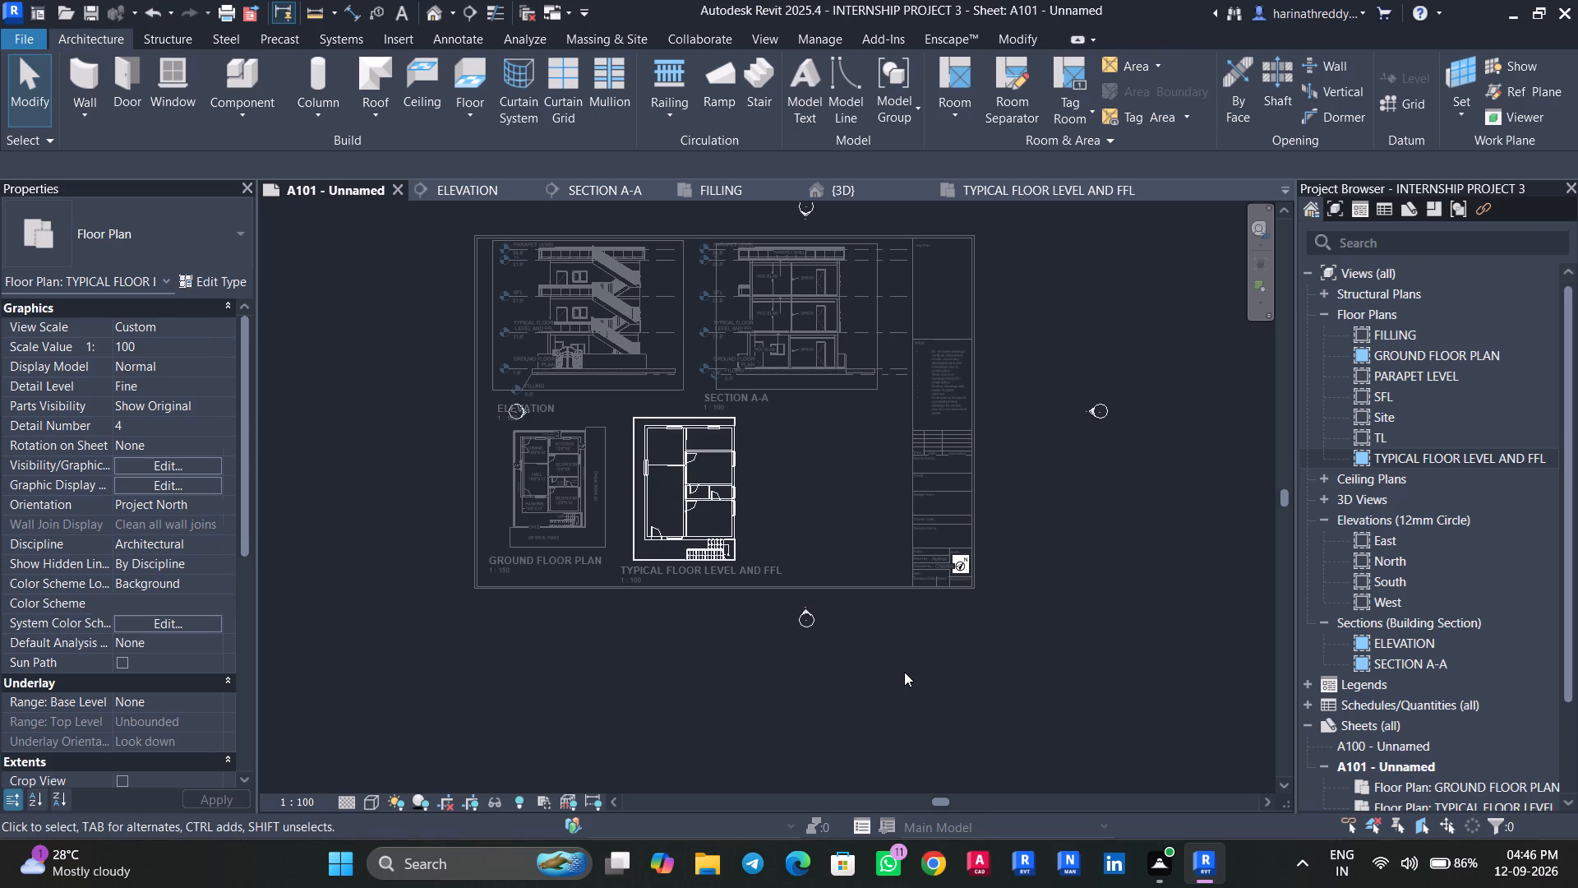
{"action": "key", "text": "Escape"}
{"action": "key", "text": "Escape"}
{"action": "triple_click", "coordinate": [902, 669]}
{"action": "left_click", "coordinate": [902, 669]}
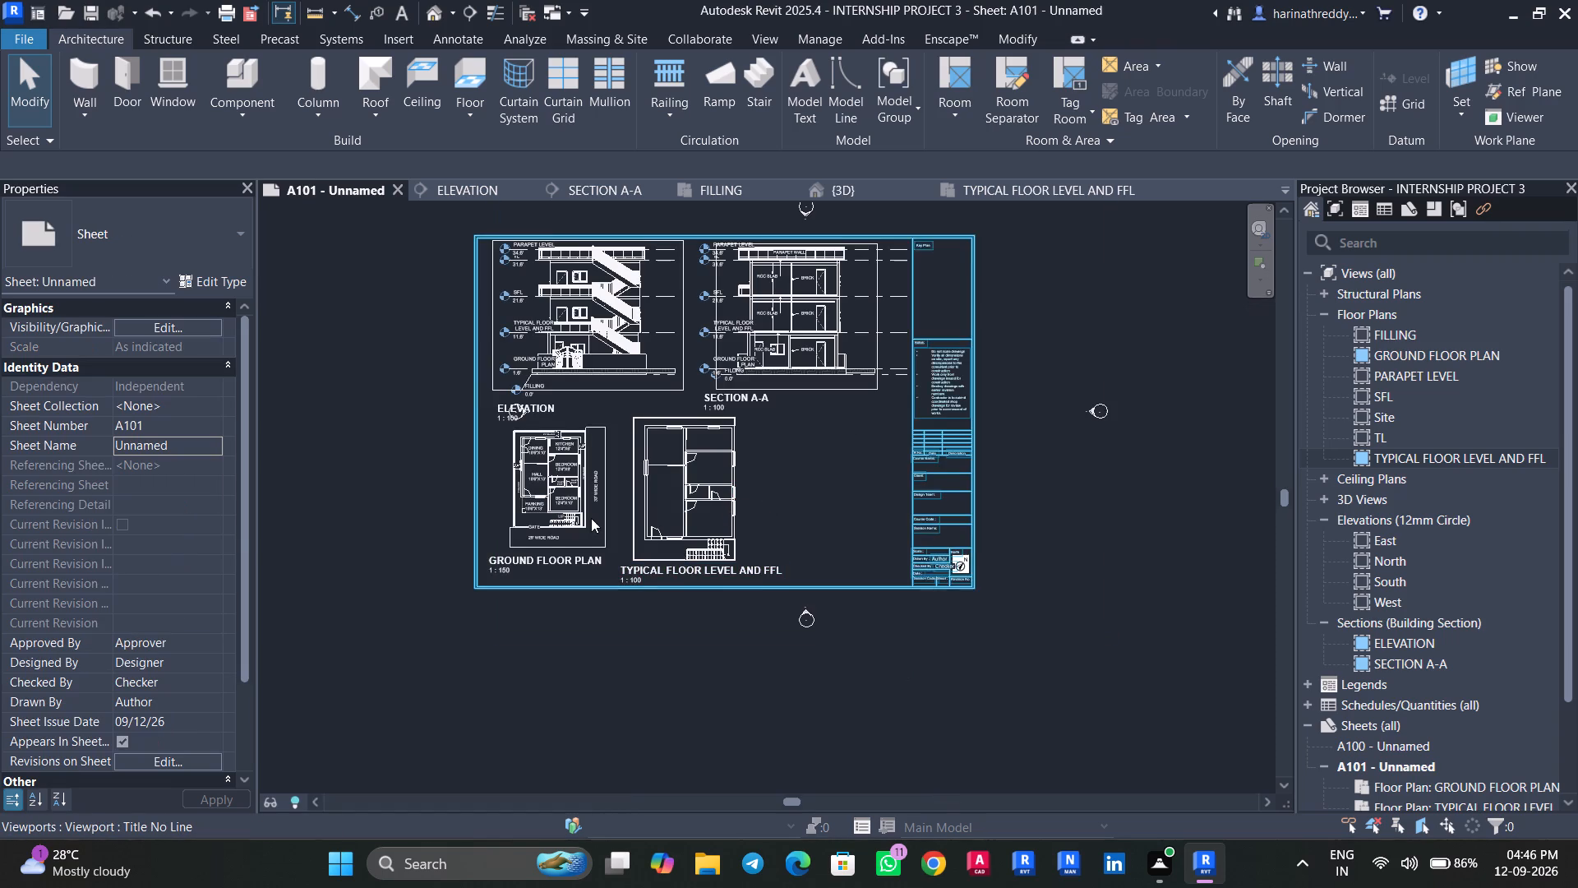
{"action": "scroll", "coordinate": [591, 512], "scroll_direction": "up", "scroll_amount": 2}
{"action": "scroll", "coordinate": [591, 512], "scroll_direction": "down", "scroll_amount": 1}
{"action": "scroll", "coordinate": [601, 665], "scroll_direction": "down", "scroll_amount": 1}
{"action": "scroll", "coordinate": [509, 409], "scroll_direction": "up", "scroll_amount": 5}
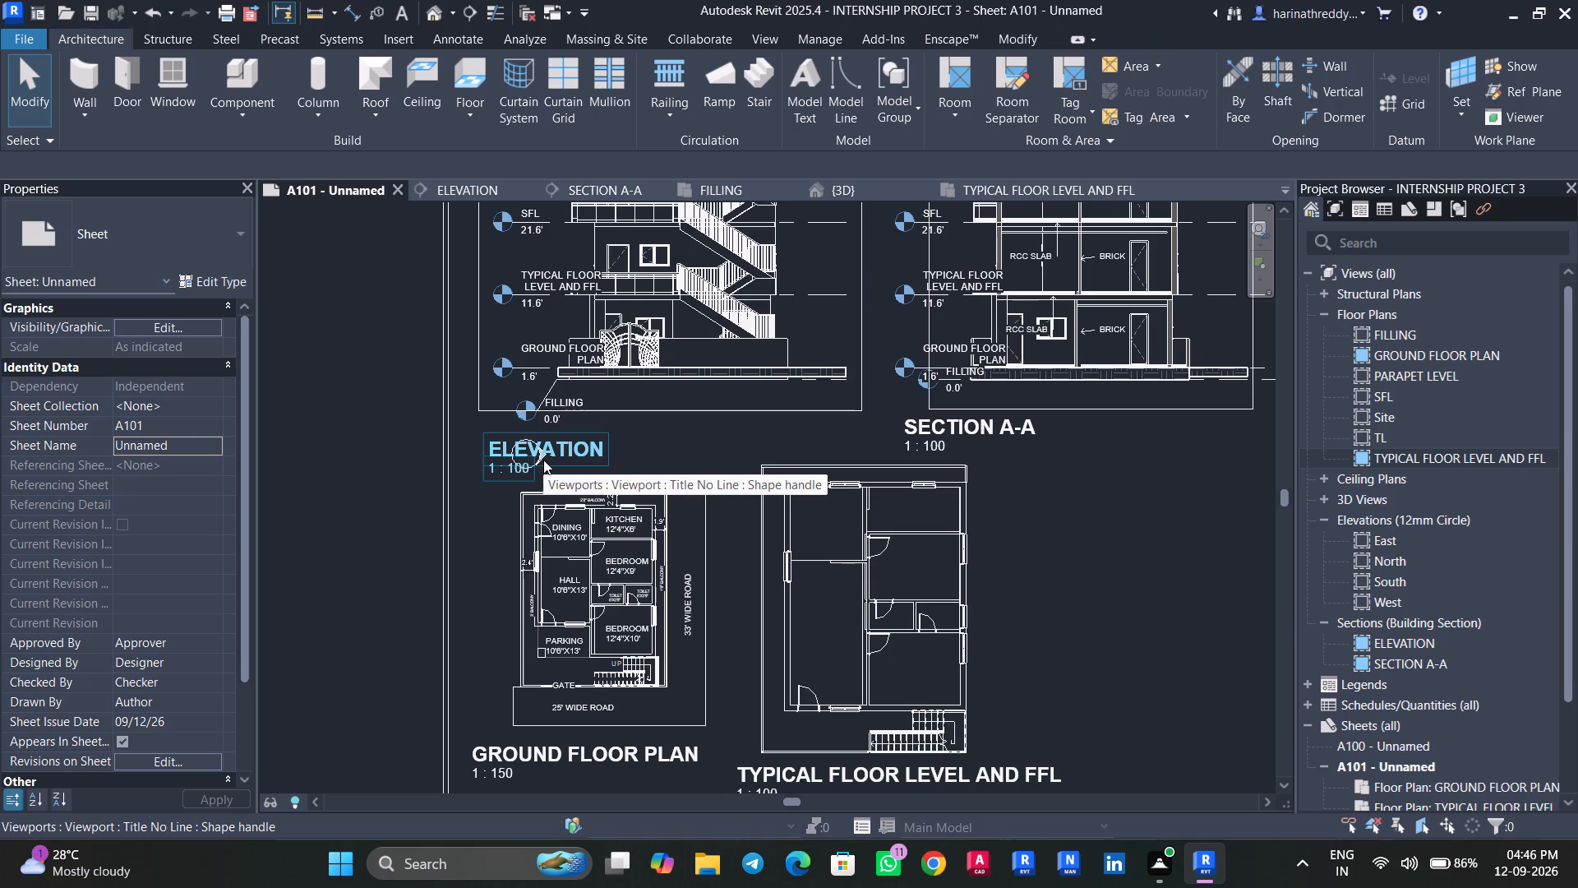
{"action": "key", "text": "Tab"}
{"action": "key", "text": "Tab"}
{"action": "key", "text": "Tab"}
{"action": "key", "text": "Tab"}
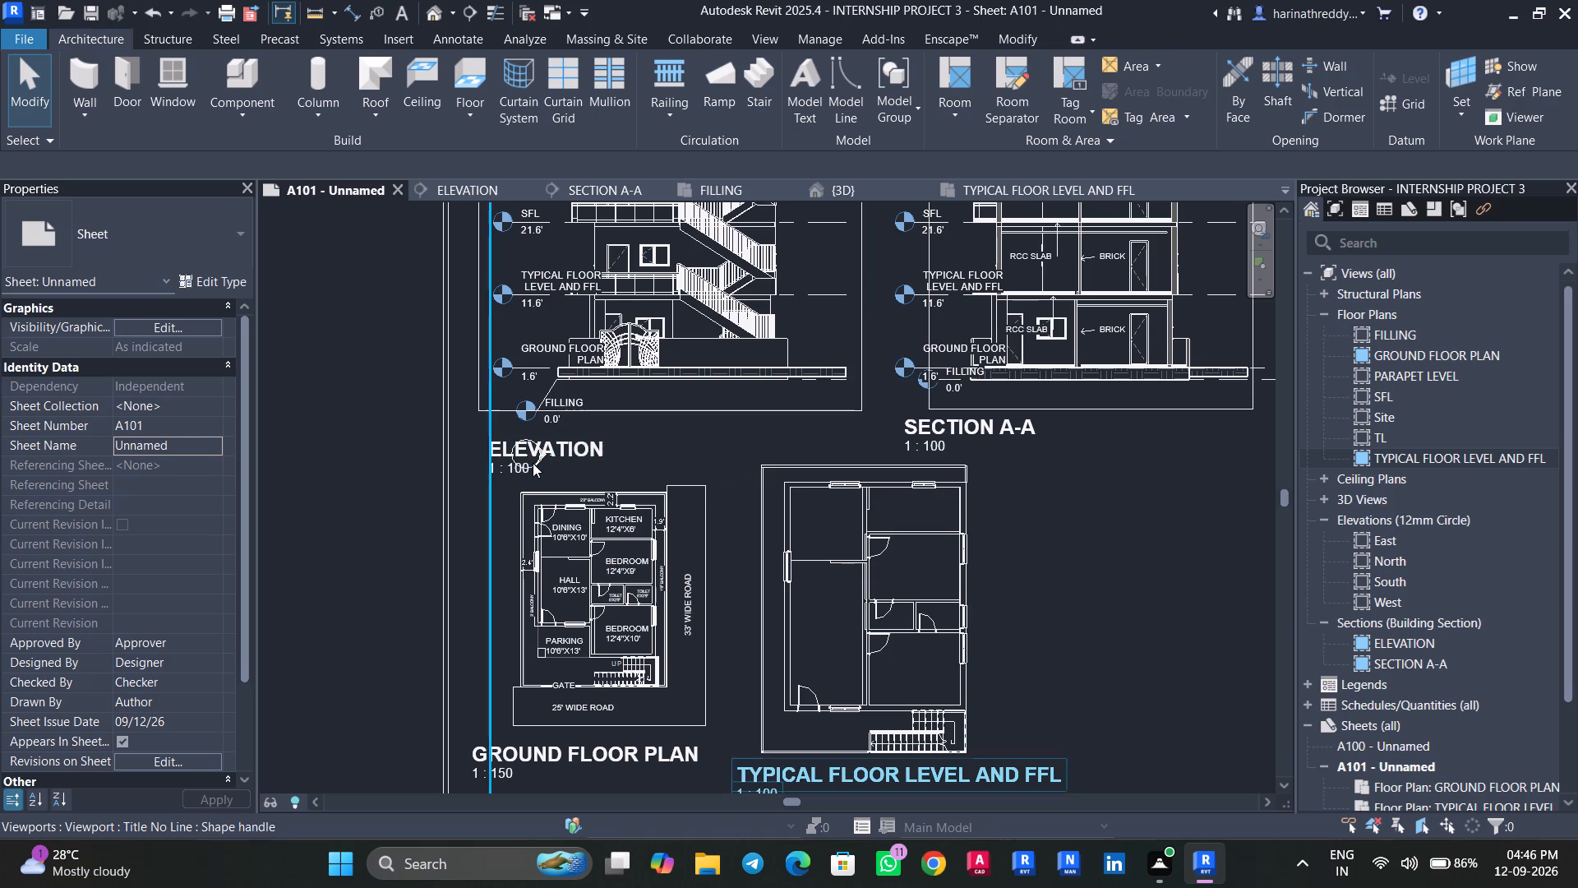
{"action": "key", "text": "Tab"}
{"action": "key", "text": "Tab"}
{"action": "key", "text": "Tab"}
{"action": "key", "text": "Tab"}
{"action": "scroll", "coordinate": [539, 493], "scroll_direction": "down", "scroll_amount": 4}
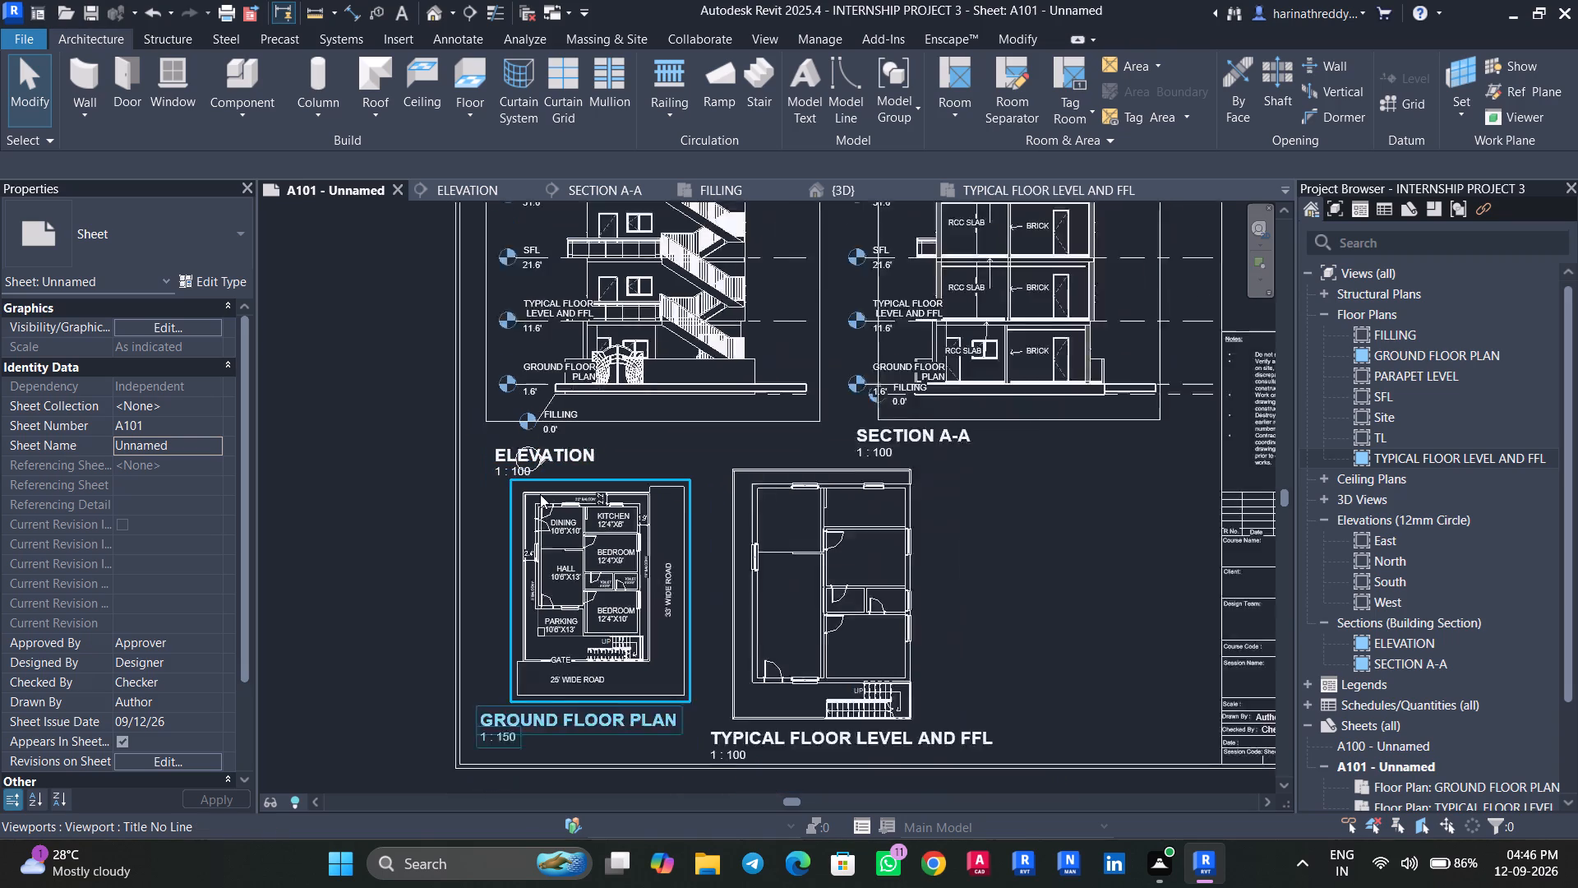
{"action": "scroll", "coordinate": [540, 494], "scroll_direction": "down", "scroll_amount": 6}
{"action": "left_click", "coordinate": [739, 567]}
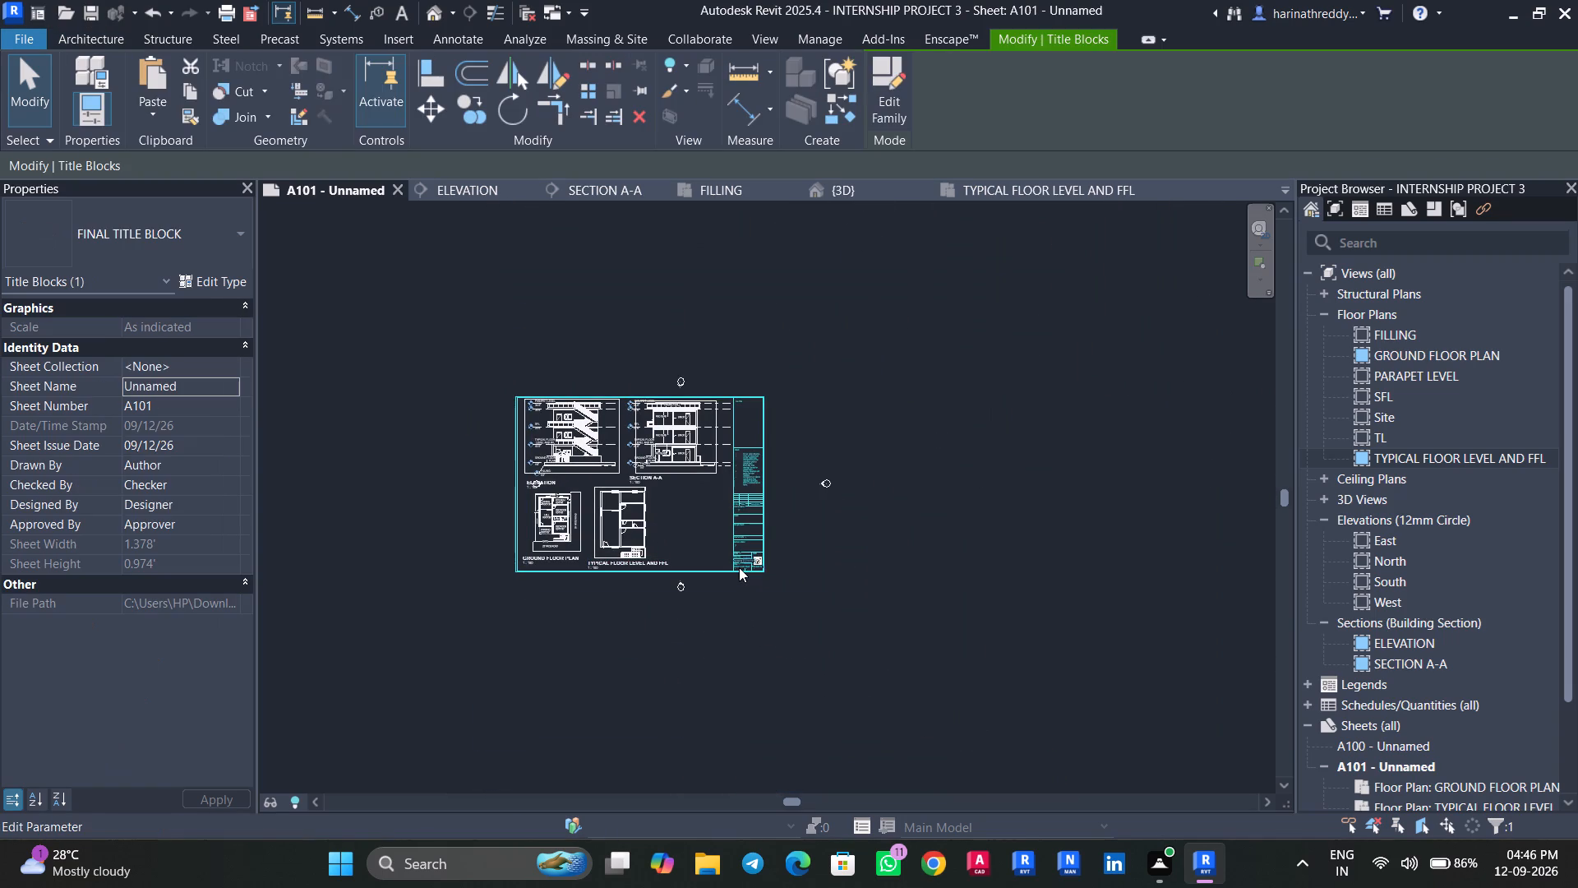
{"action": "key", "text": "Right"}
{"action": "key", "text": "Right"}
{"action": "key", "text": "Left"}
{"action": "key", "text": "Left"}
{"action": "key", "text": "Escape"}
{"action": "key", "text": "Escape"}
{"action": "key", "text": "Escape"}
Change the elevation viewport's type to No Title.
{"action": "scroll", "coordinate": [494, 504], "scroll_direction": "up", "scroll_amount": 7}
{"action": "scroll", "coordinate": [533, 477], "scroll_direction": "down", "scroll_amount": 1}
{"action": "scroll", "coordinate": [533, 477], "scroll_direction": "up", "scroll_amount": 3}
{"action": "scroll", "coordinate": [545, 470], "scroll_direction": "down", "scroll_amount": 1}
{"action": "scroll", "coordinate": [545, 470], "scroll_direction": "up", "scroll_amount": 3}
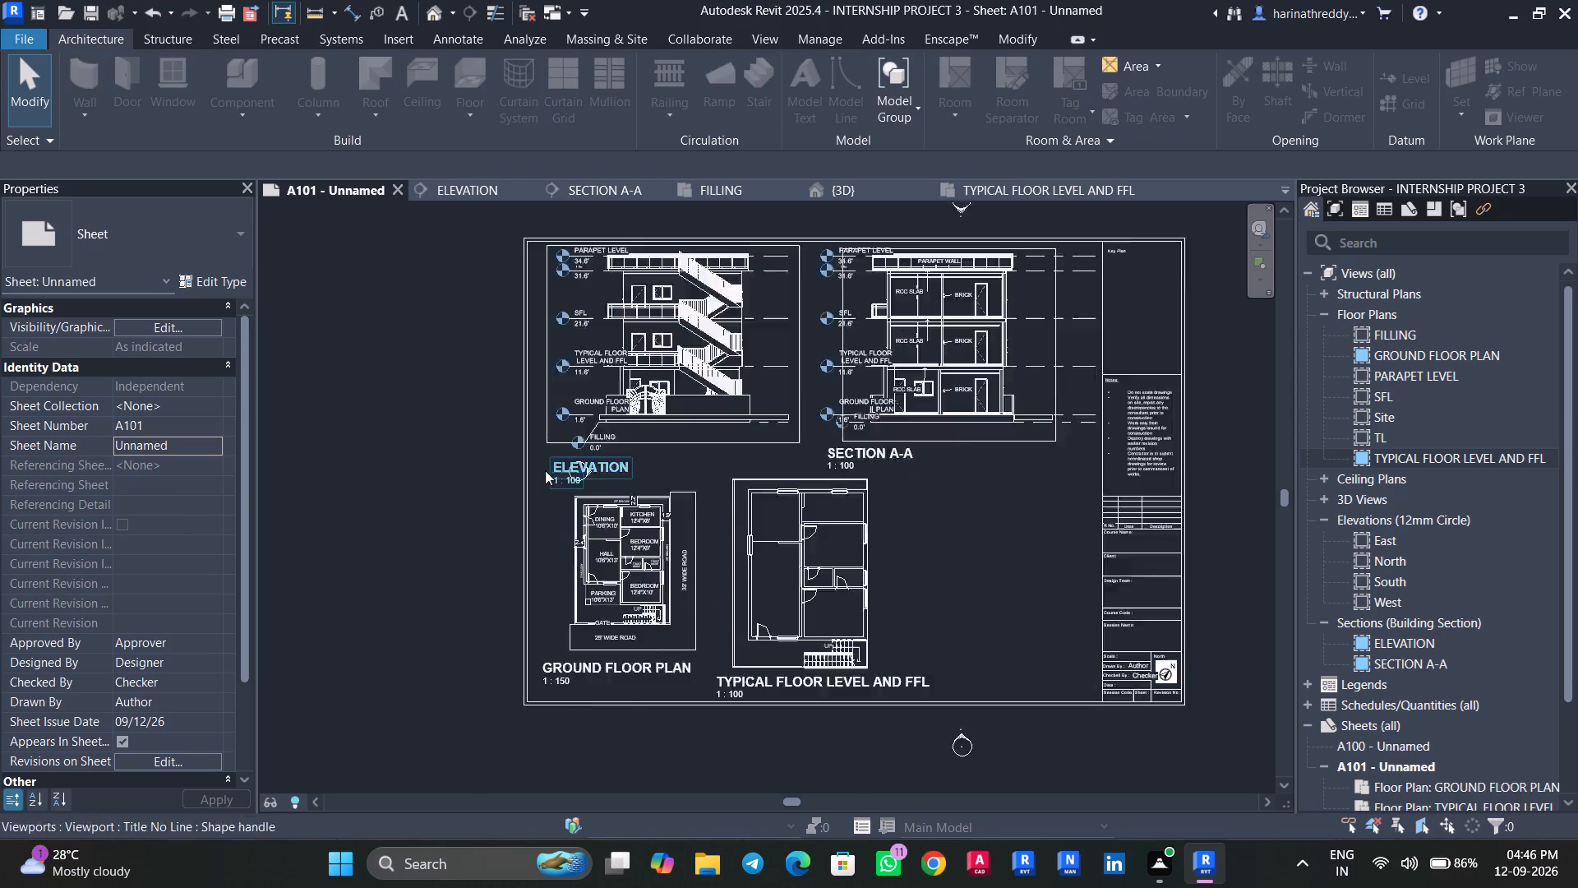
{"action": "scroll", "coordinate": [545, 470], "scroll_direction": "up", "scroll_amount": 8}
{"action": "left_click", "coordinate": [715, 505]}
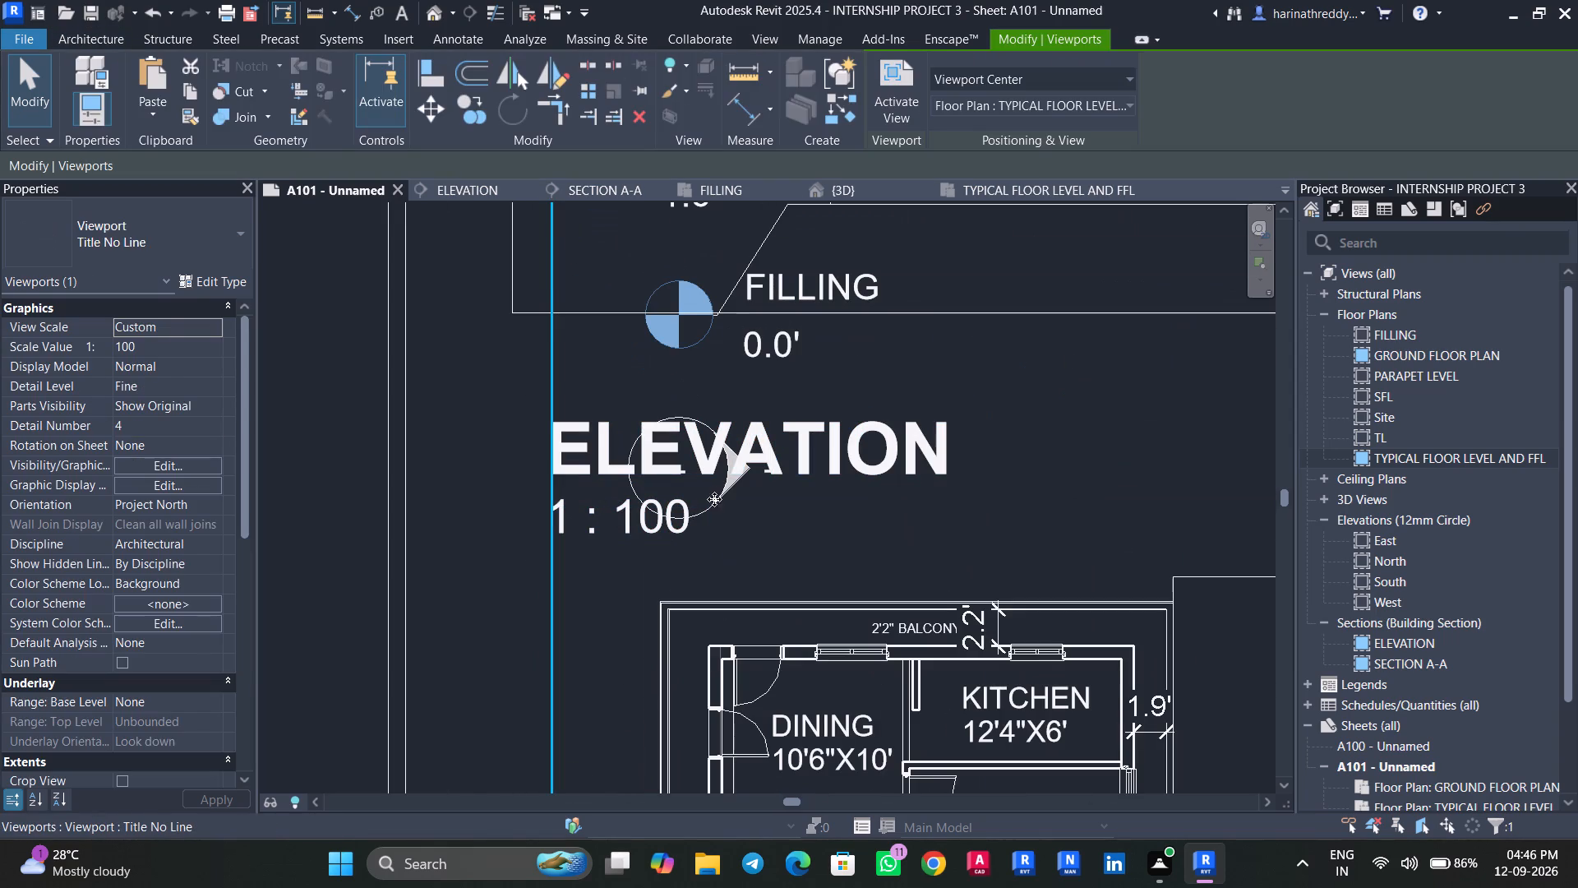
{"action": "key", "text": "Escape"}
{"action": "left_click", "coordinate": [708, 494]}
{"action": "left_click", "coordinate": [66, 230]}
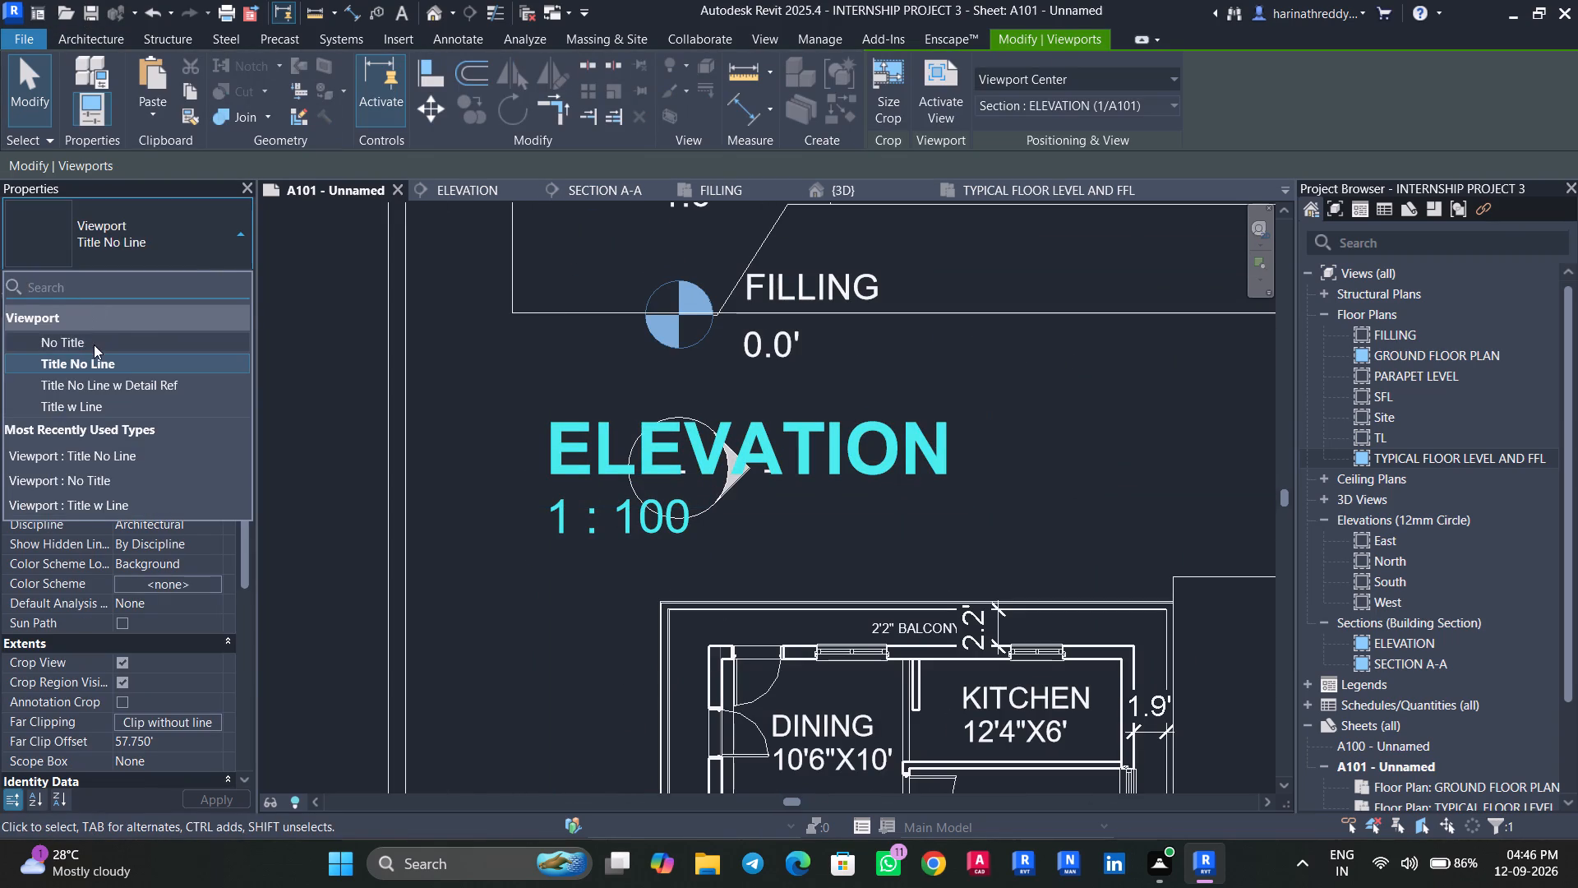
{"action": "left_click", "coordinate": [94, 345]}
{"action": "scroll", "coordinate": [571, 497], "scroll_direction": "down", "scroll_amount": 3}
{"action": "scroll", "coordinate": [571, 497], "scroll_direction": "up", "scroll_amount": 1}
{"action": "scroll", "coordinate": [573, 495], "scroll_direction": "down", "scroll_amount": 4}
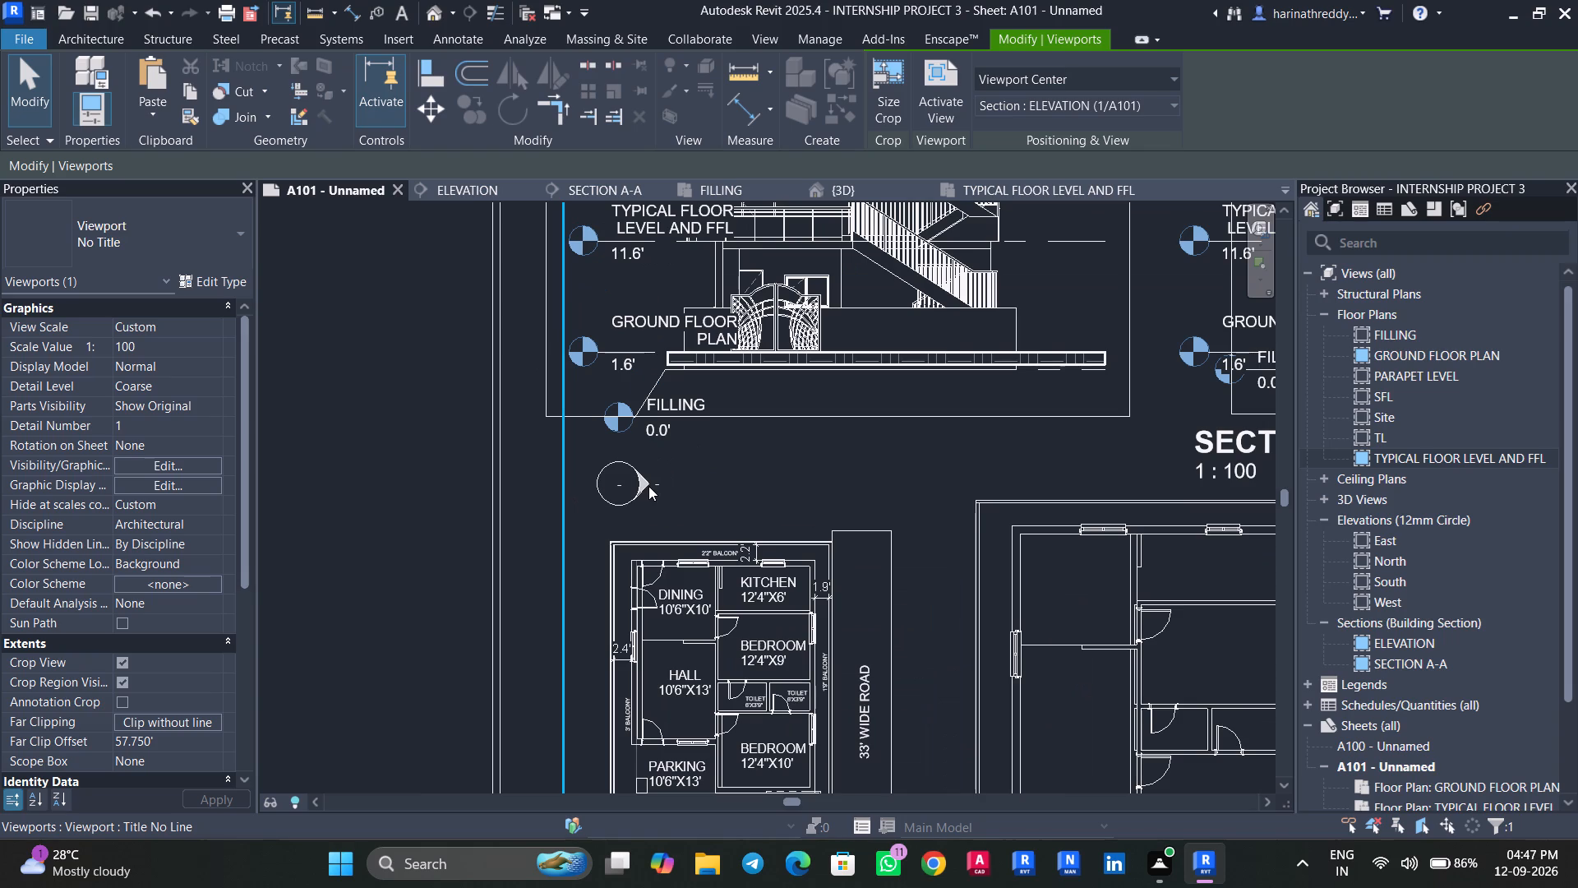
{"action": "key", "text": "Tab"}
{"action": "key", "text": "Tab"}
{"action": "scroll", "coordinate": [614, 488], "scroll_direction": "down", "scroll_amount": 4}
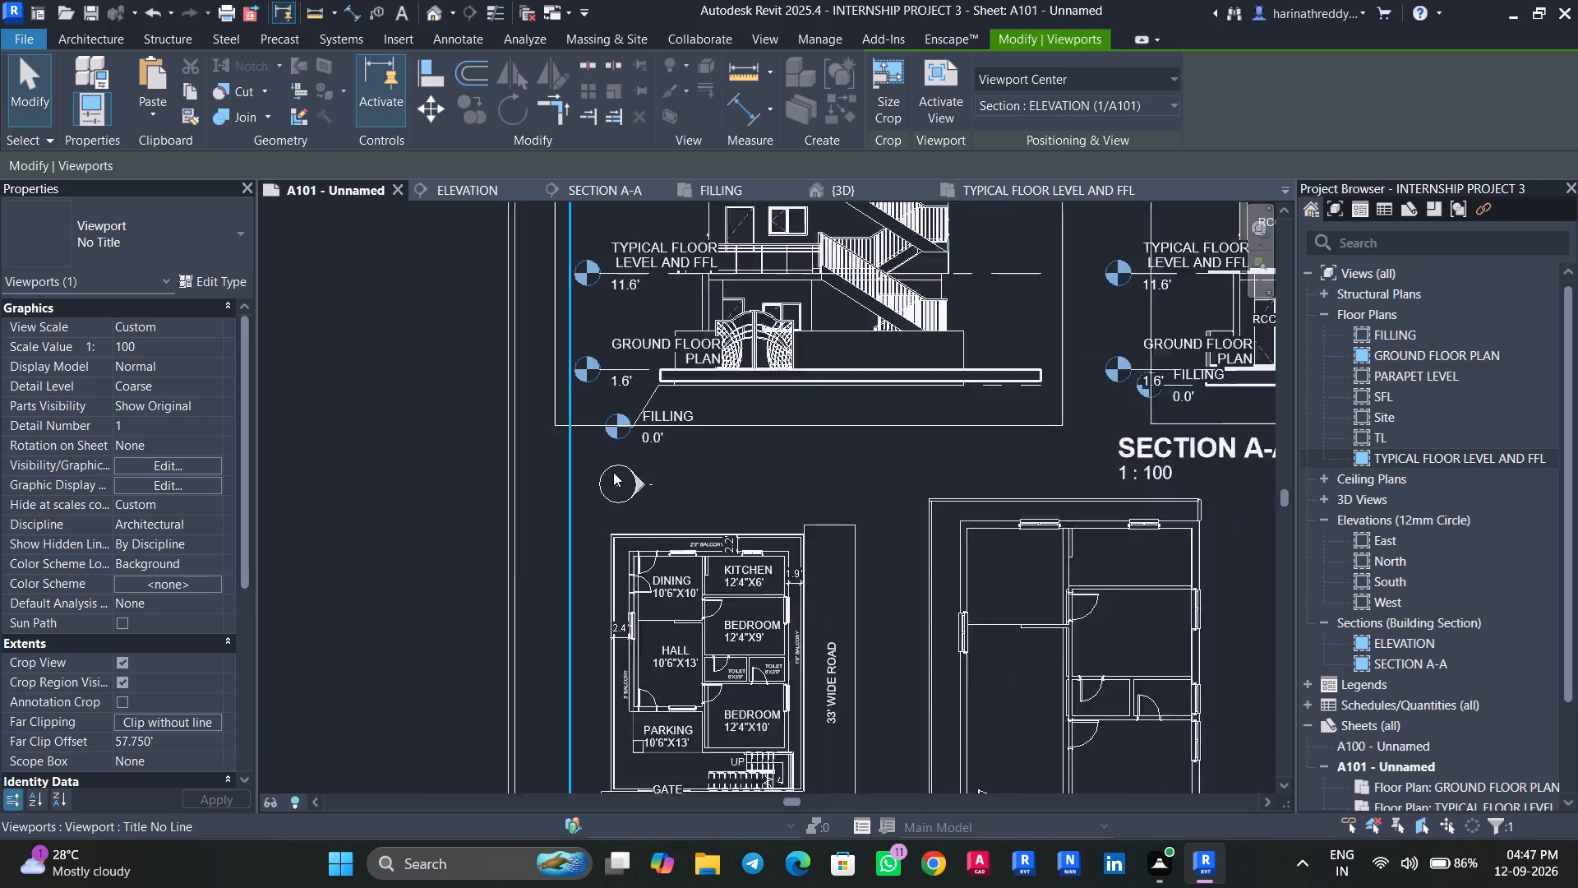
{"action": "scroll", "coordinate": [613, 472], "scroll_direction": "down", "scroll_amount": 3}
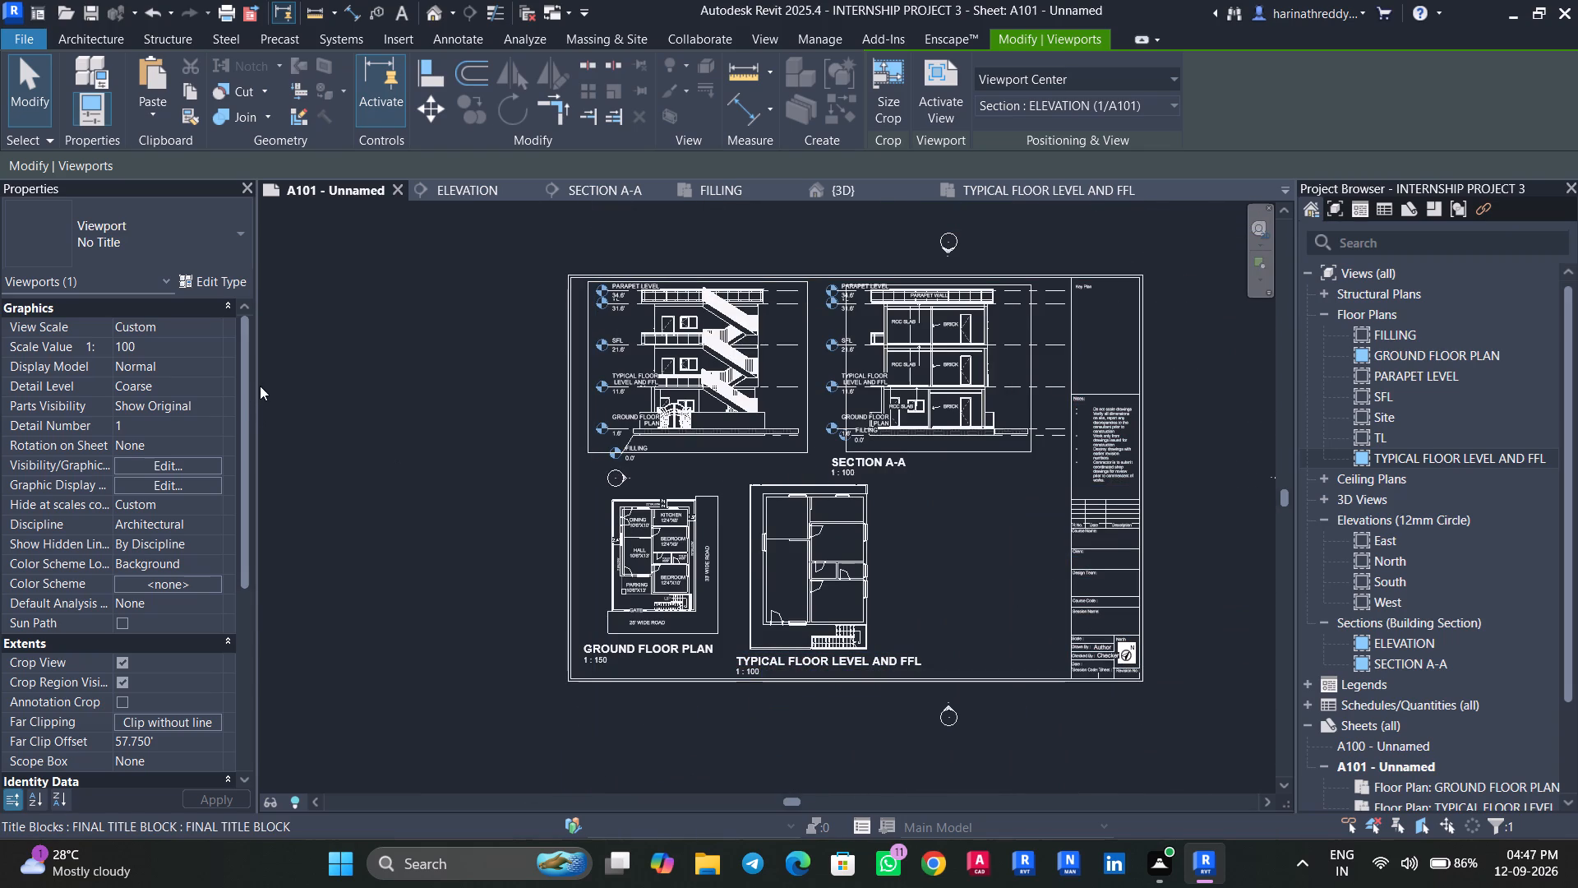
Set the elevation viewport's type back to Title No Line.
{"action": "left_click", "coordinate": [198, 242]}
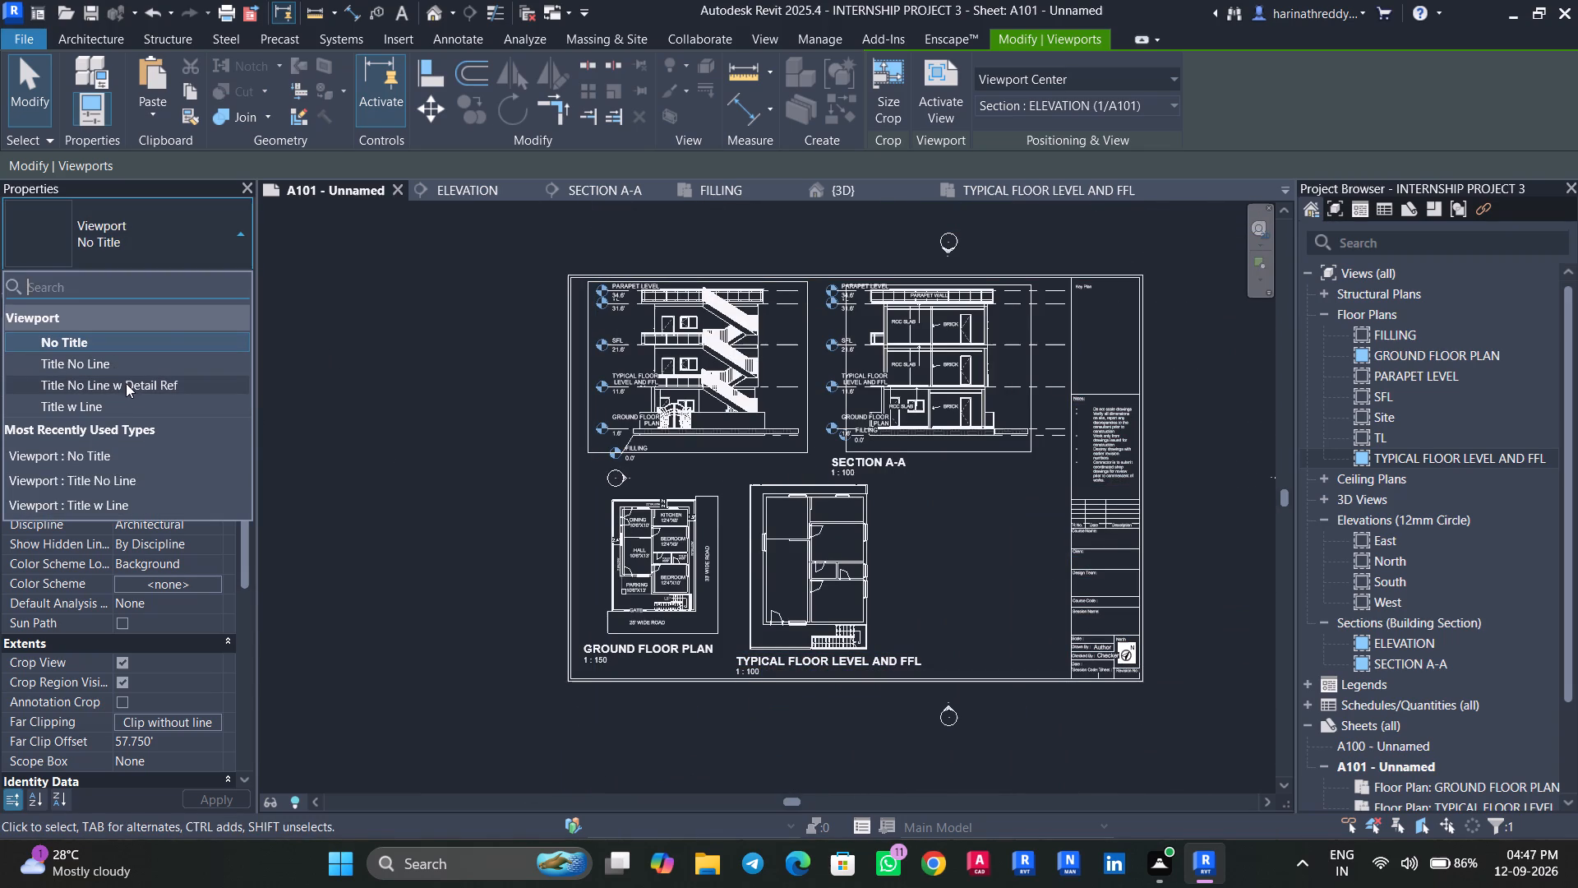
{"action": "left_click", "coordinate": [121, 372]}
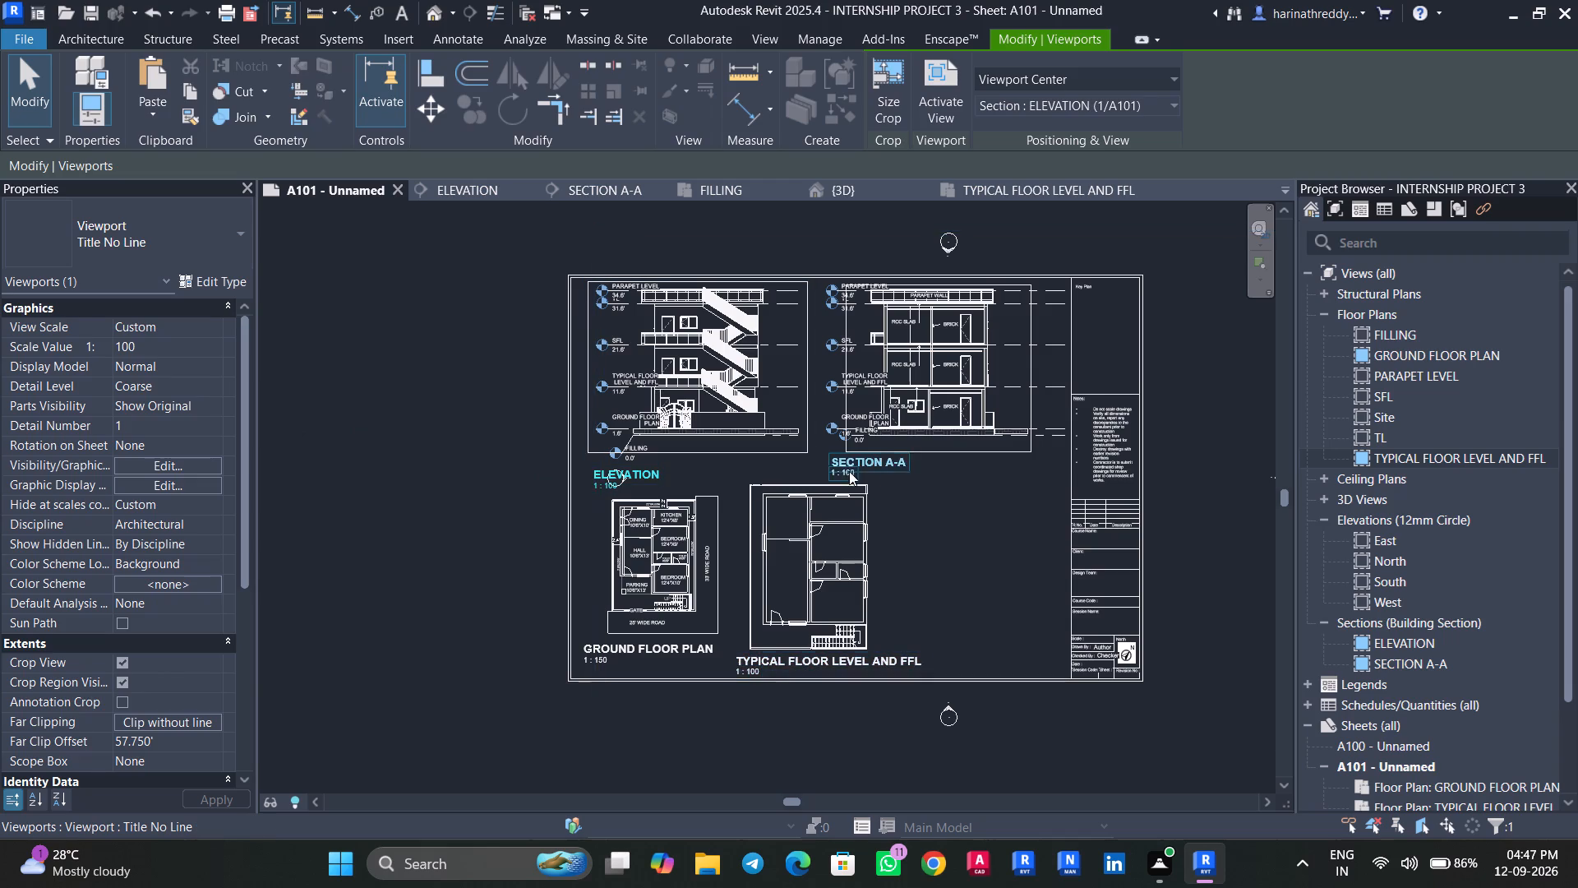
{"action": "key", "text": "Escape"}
Turn off the Elevations annotation category in the visibility overrides of sheet A101.
{"action": "type", "text": "vv"}
{"action": "double_click", "coordinate": [721, 123]}
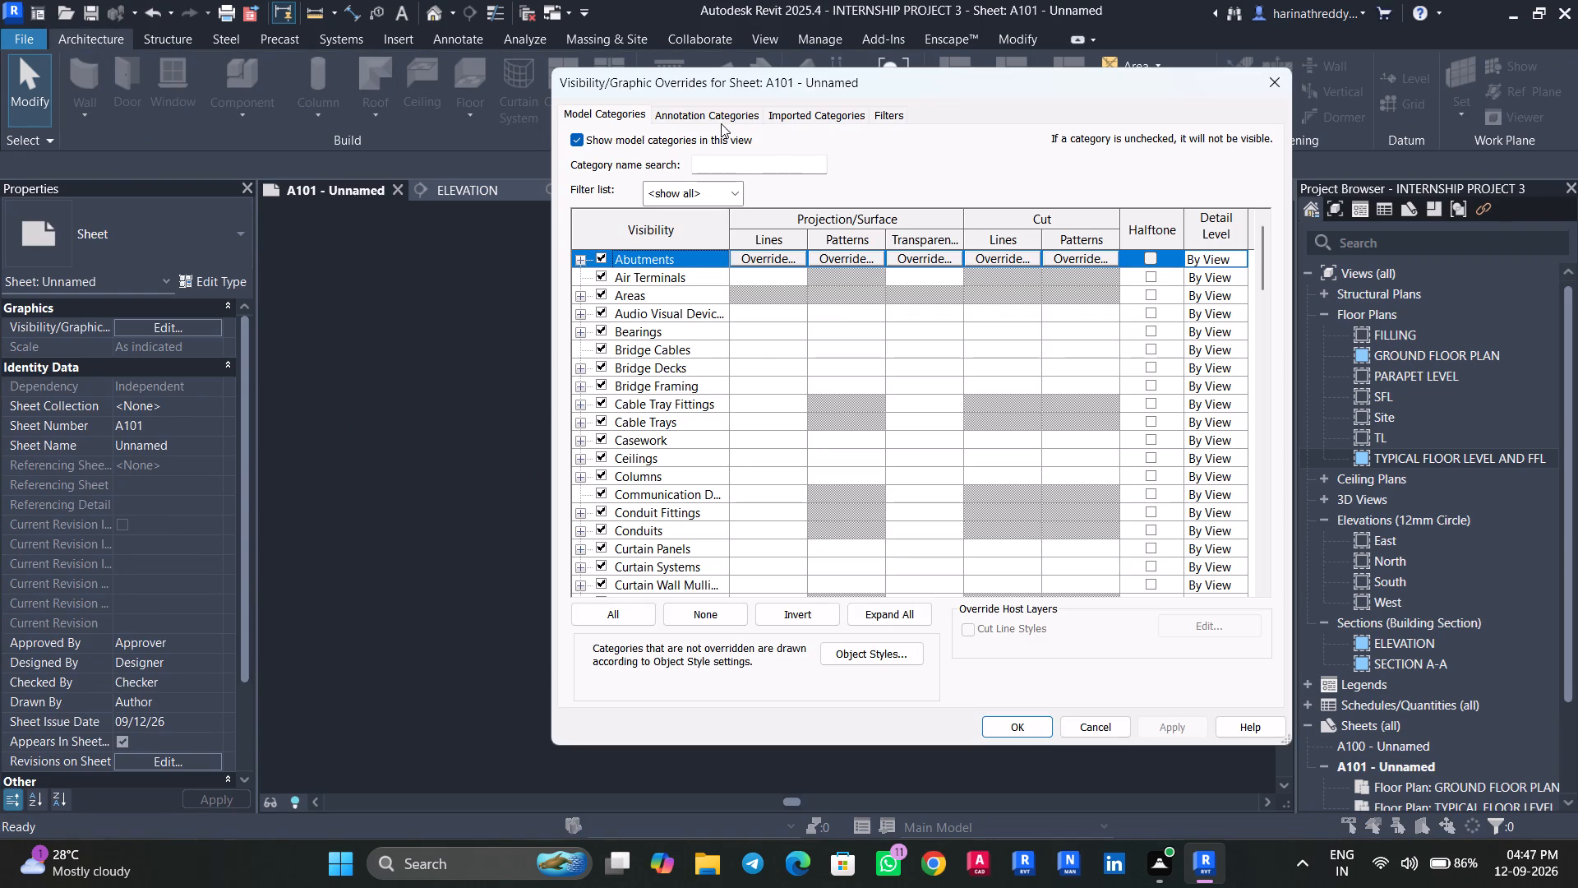
{"action": "left_click", "coordinate": [717, 118]}
{"action": "left_click", "coordinate": [694, 340]}
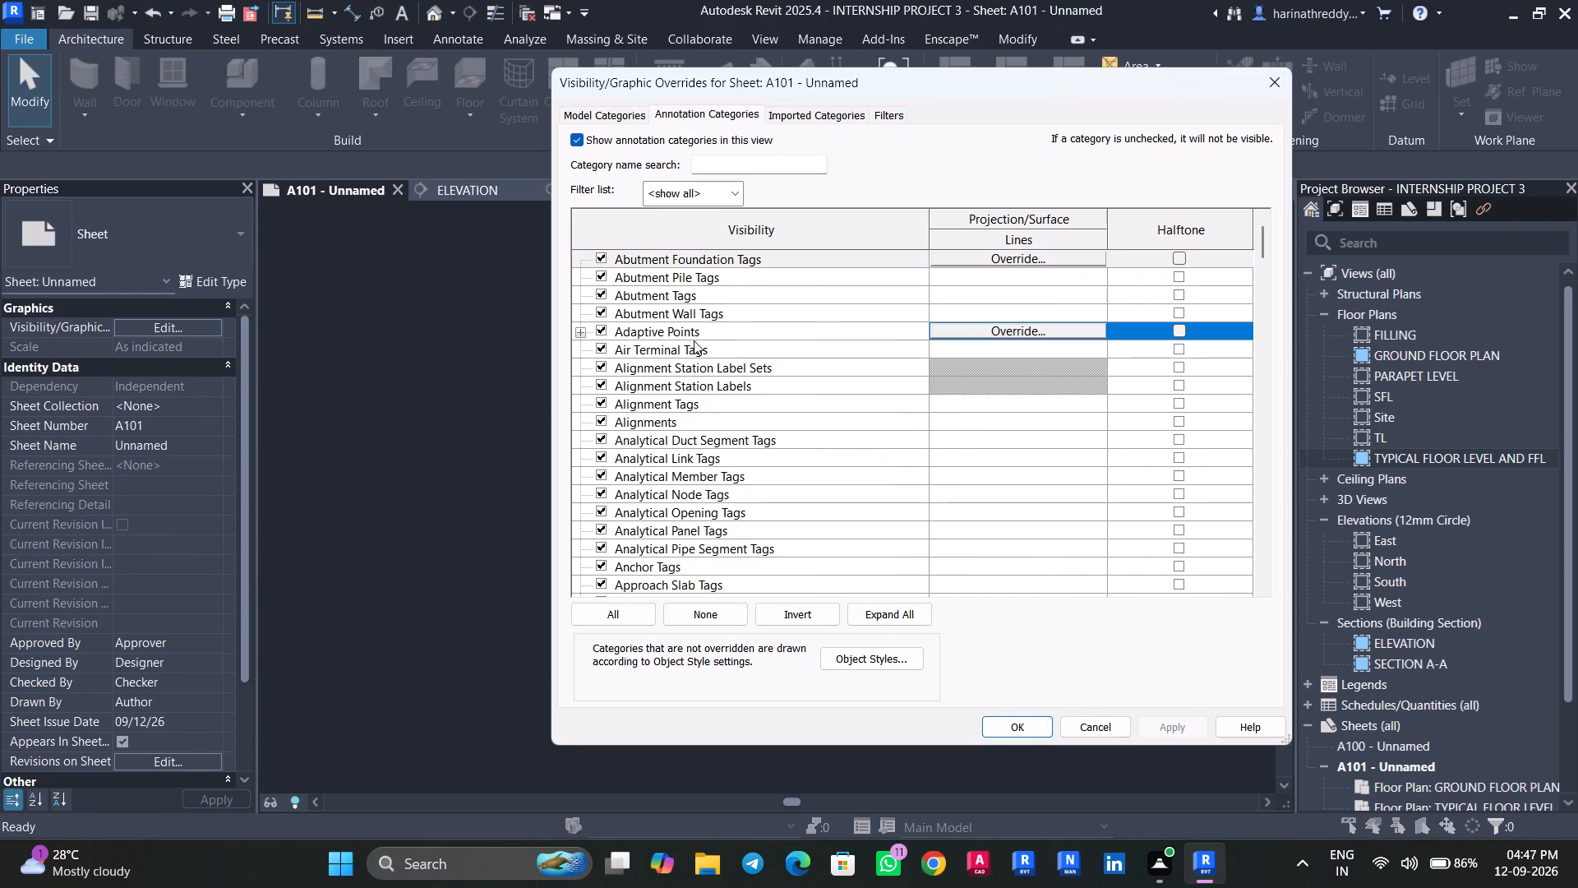
{"action": "key", "text": "e"}
{"action": "scroll", "coordinate": [637, 469], "scroll_direction": "down", "scroll_amount": 4}
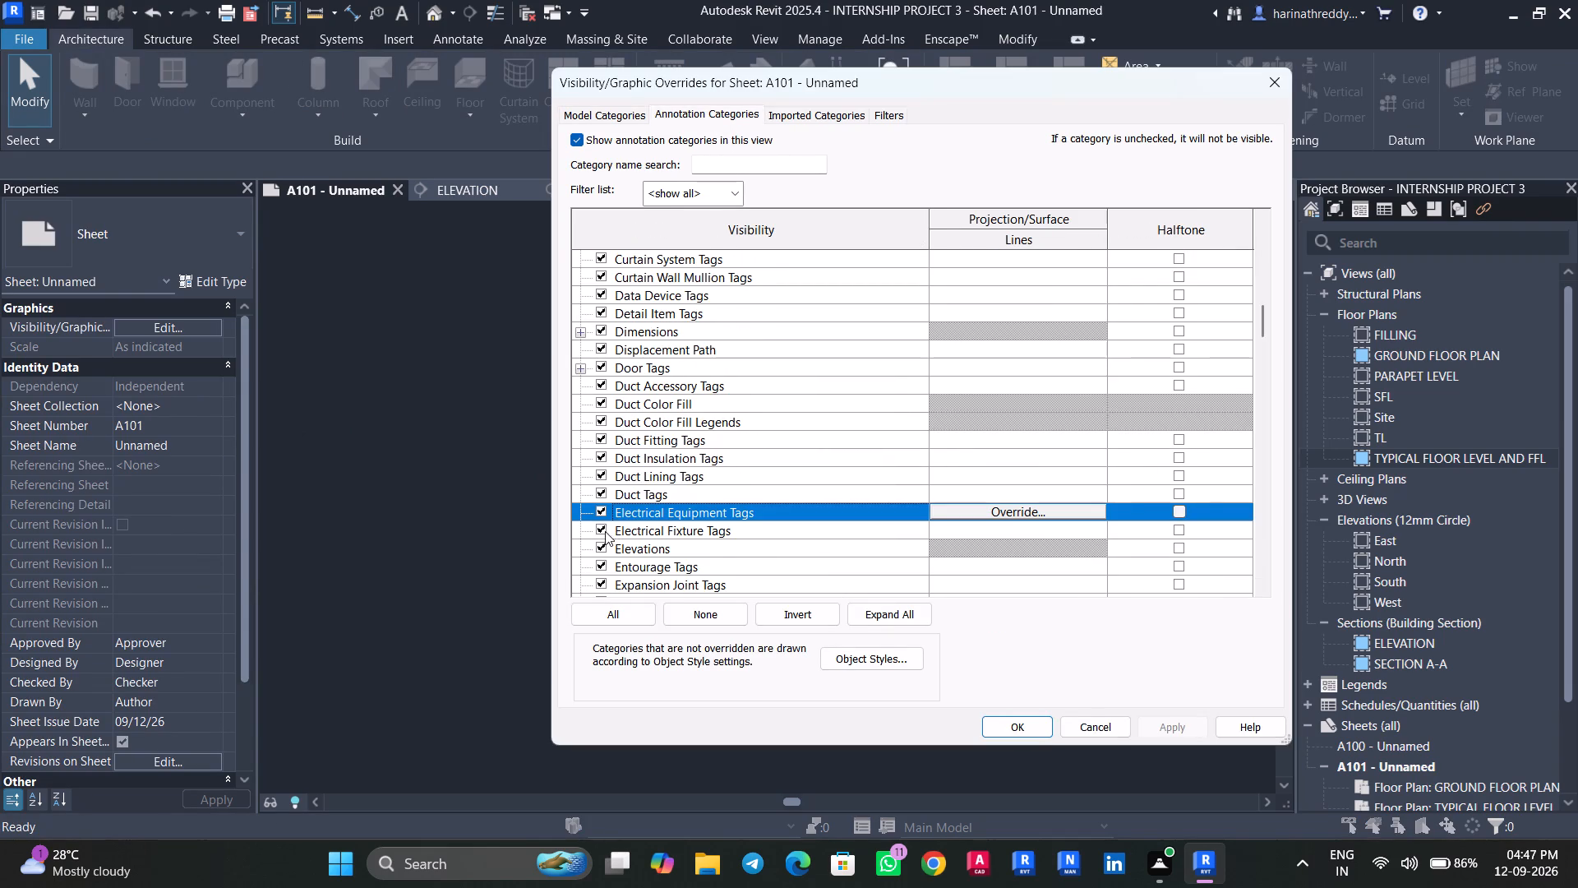
{"action": "left_click", "coordinate": [598, 529]}
{"action": "left_click", "coordinate": [1151, 726]}
{"action": "left_click", "coordinate": [1008, 724]}
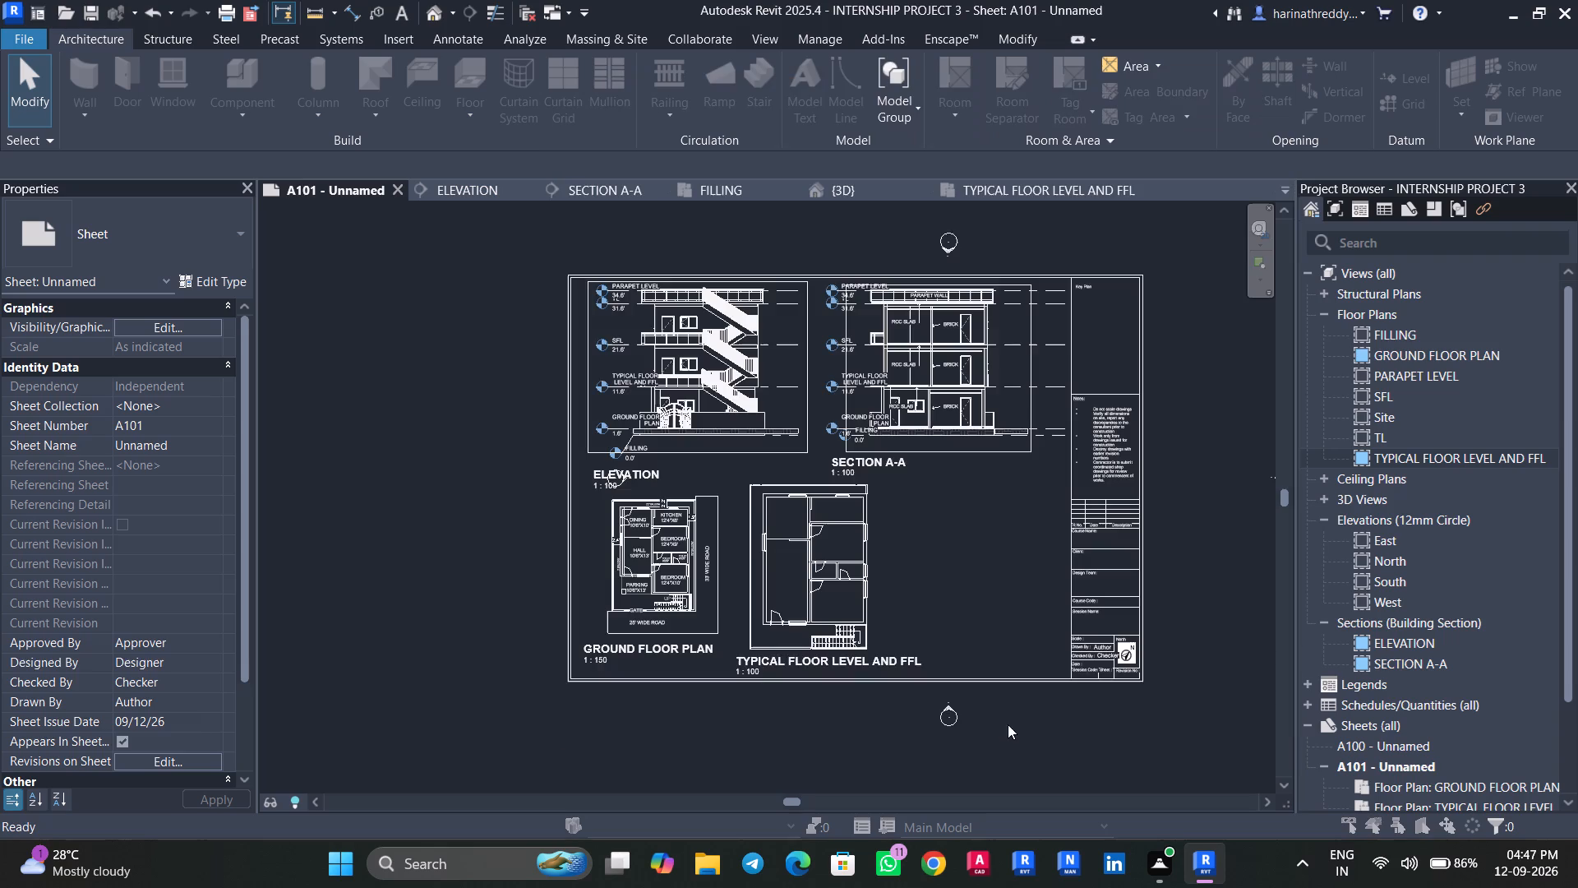
{"action": "key", "text": "Escape"}
Turn off the Sections annotation category in the visibility overrides of sheet A101.
{"action": "scroll", "coordinate": [600, 465], "scroll_direction": "up", "scroll_amount": 2}
{"action": "scroll", "coordinate": [470, 584], "scroll_direction": "down", "scroll_amount": 4}
{"action": "type", "text": "vv"}
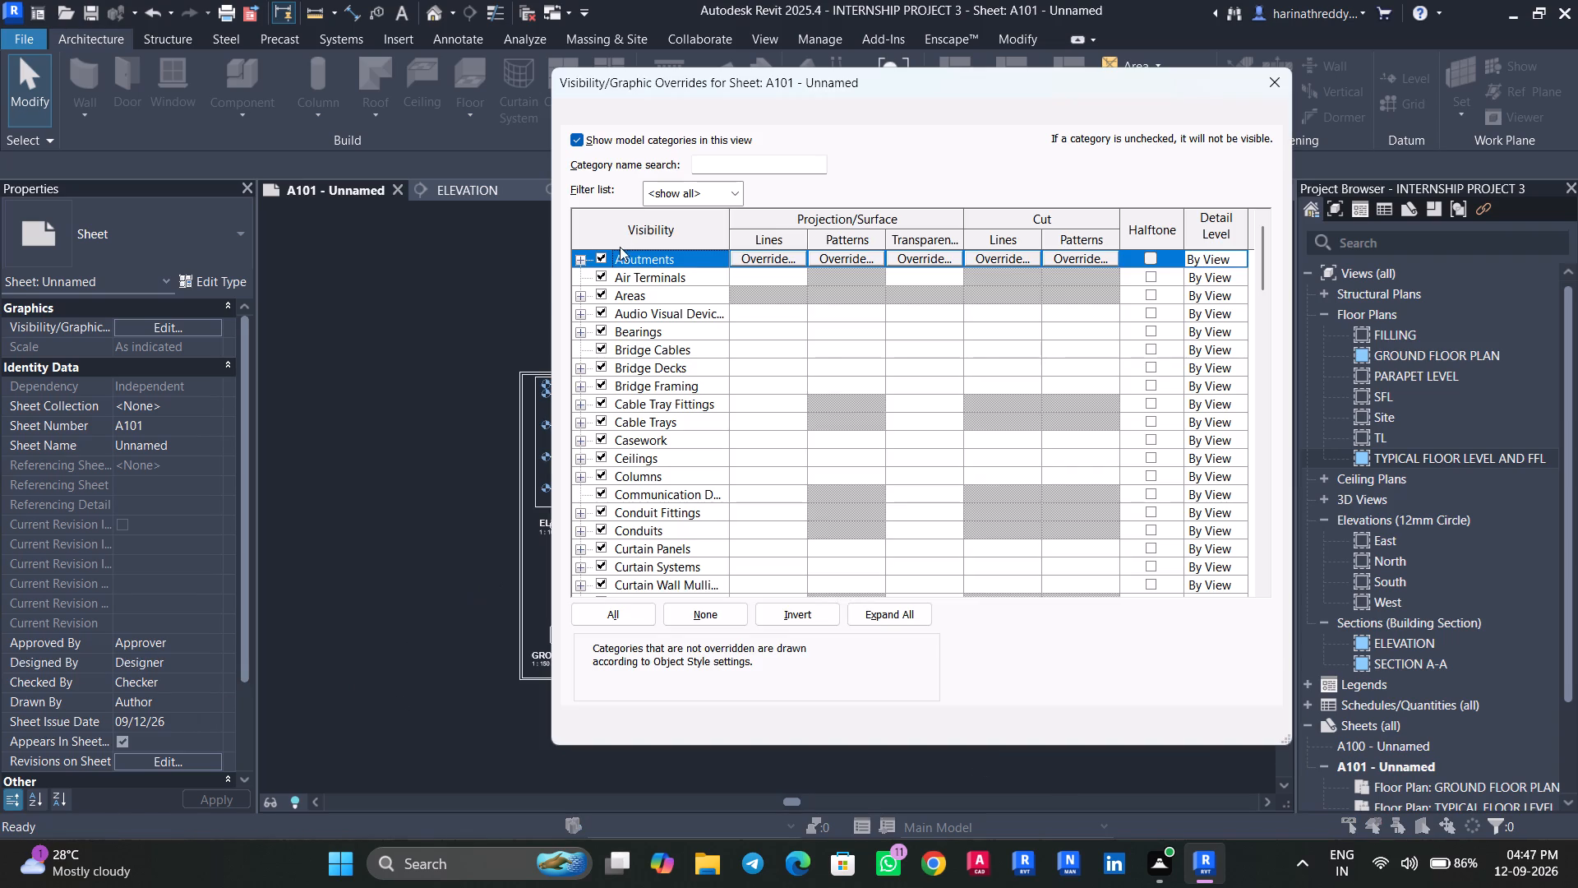
{"action": "left_click", "coordinate": [678, 122]}
{"action": "left_click", "coordinate": [652, 373]}
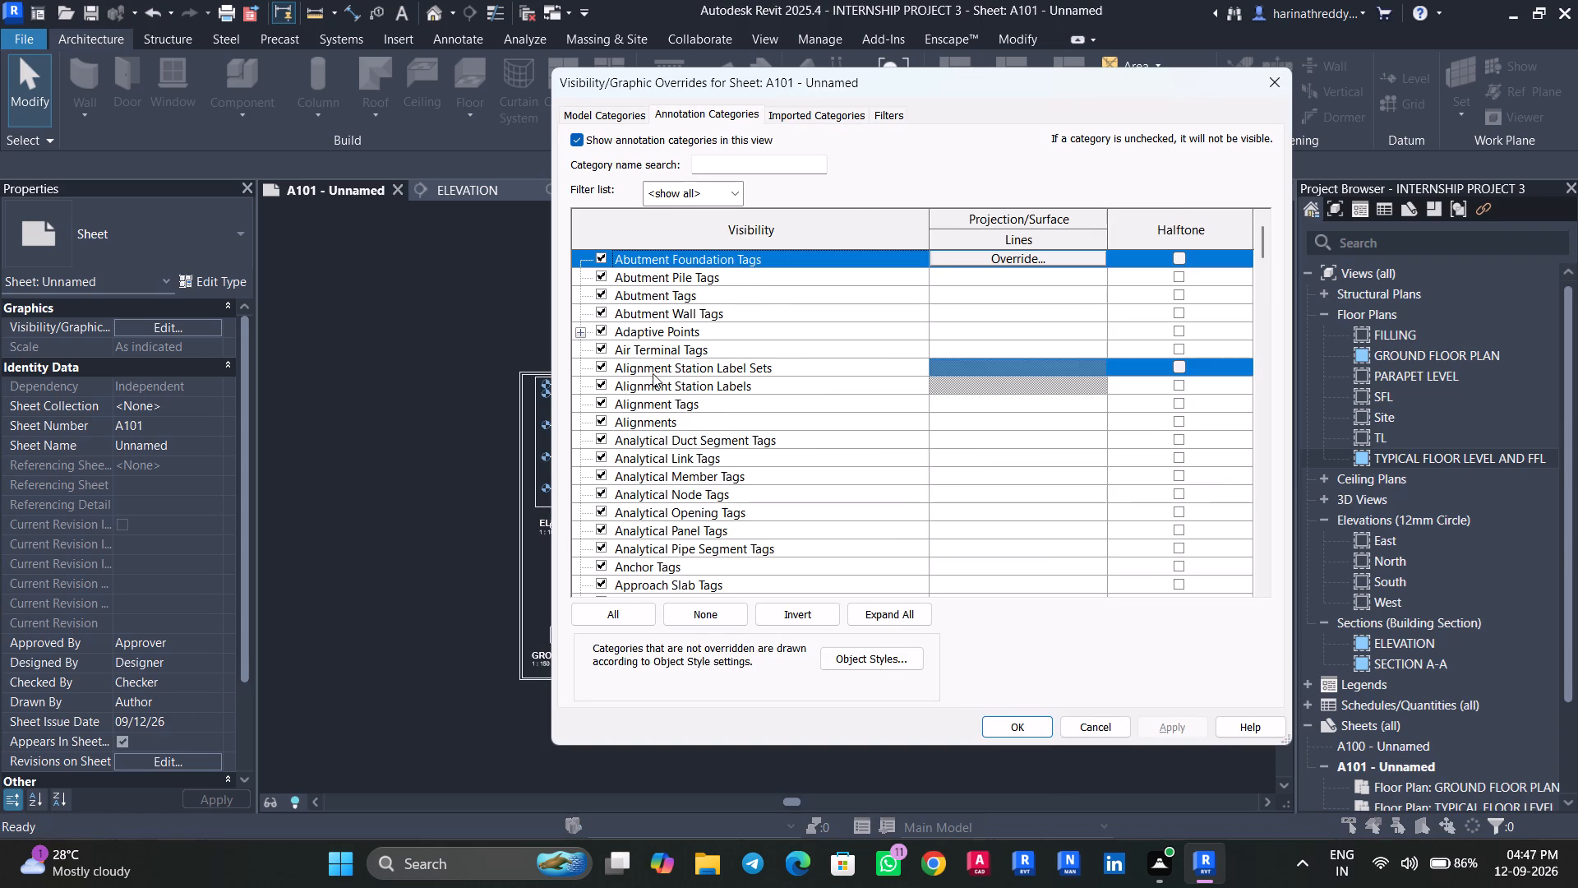
{"action": "key", "text": "s"}
{"action": "scroll", "coordinate": [612, 543], "scroll_direction": "down", "scroll_amount": 4}
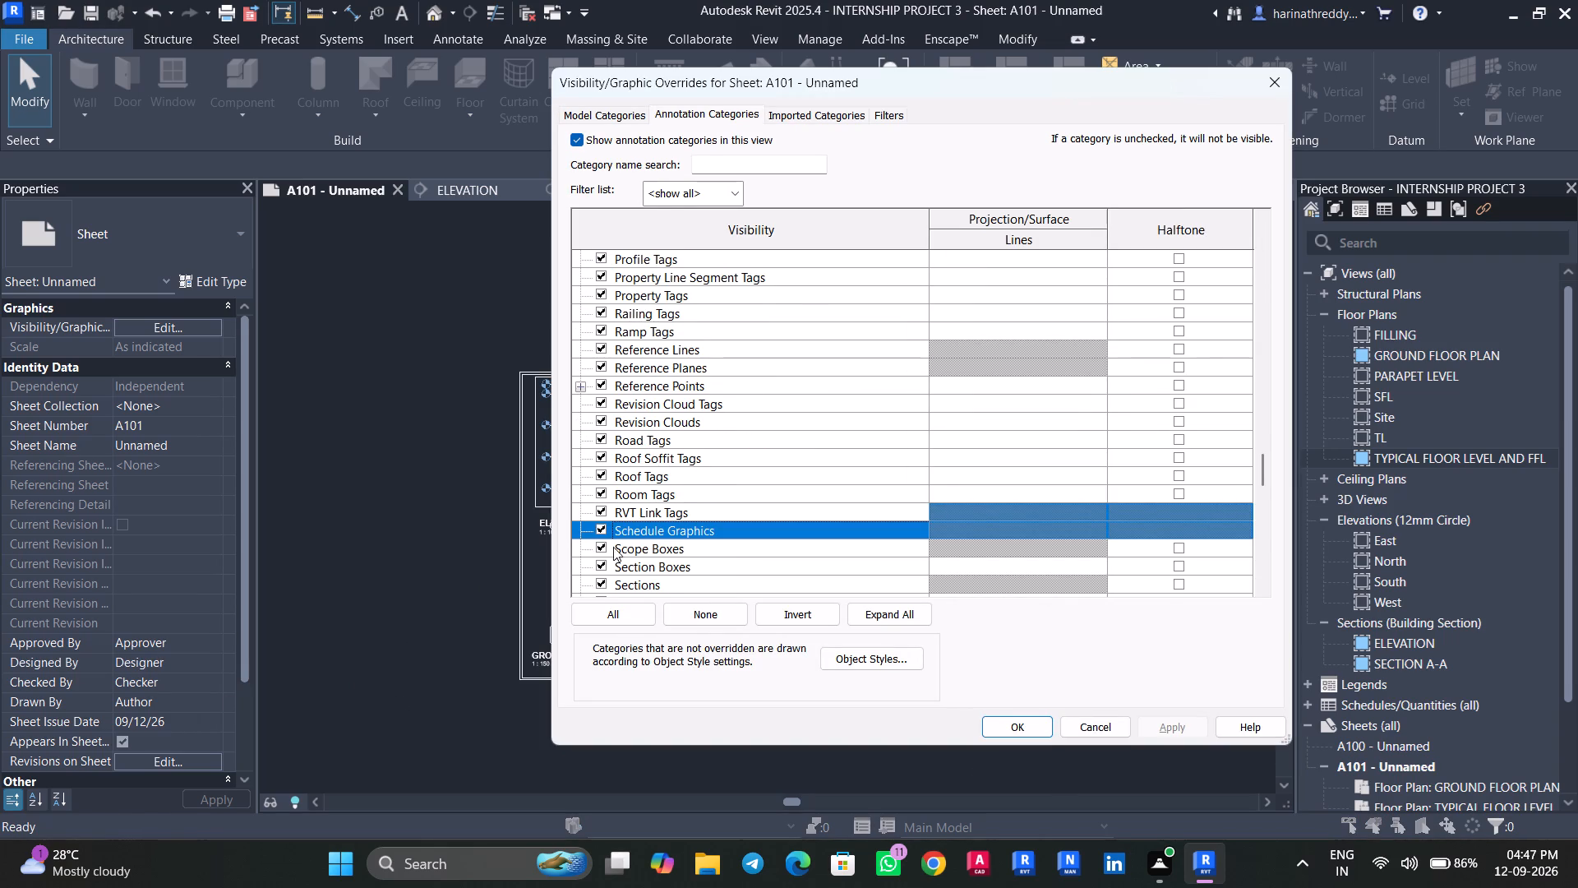
{"action": "left_click", "coordinate": [602, 548]}
{"action": "left_click", "coordinate": [1146, 720]}
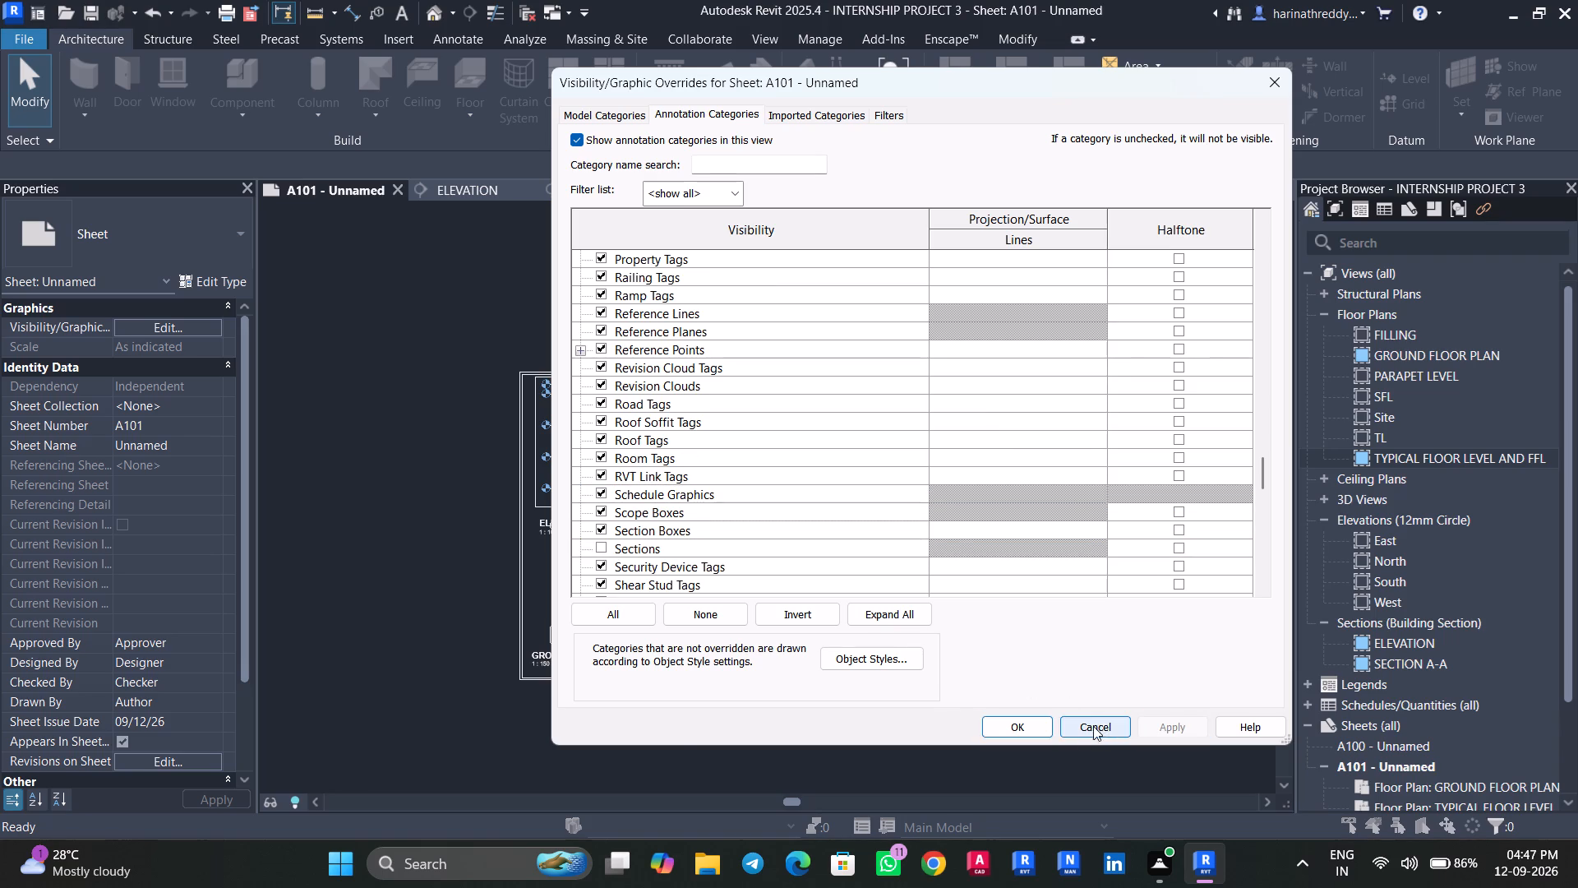
{"action": "left_click", "coordinate": [1047, 726]}
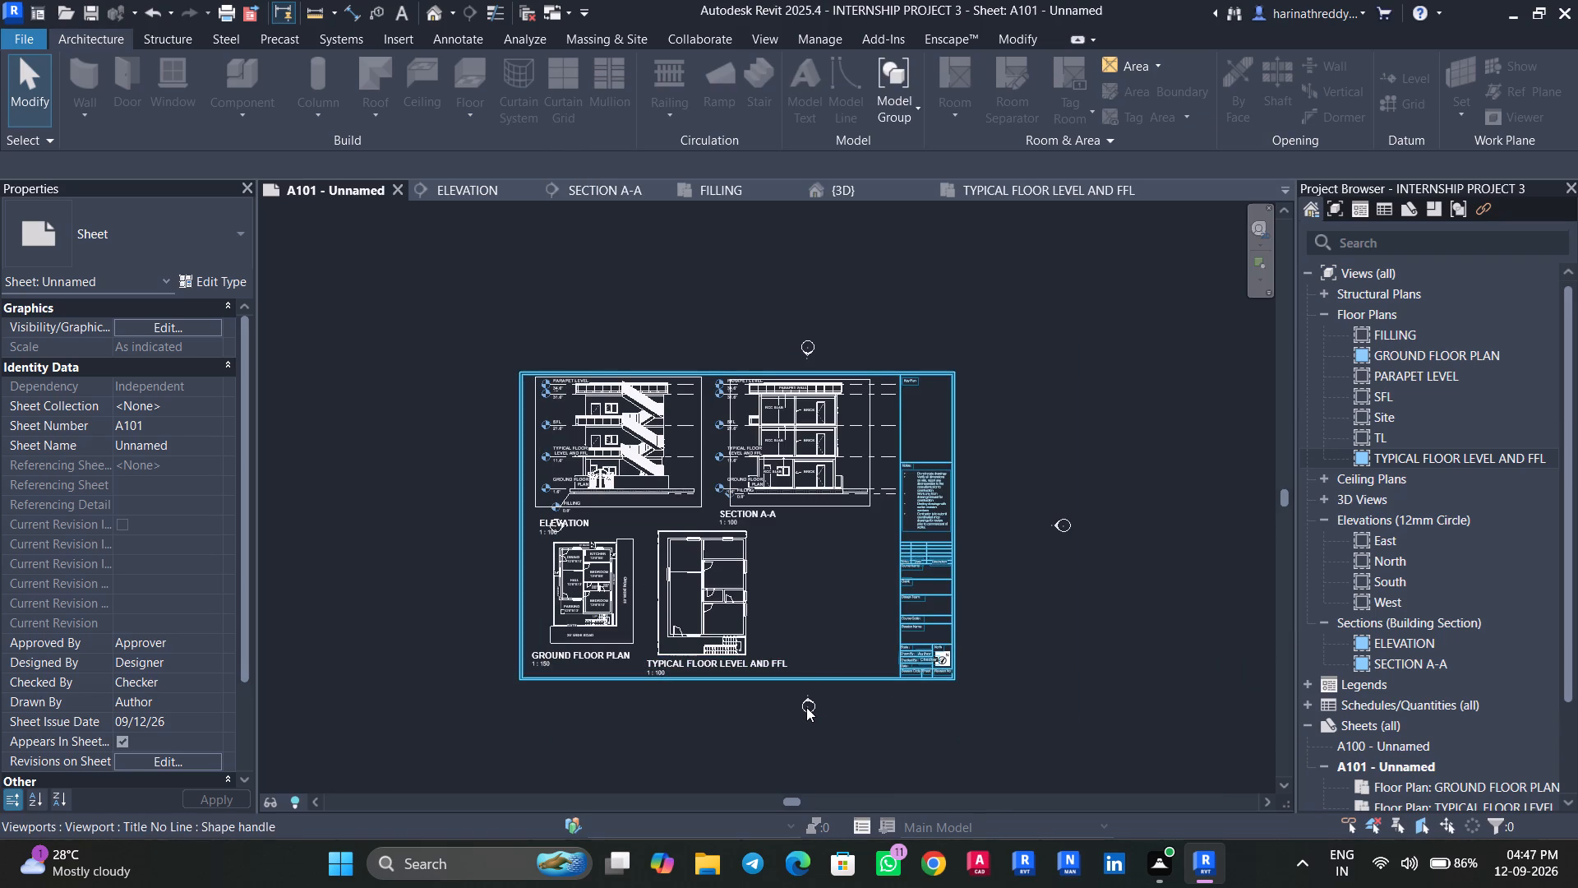
{"action": "key", "text": "Escape"}
{"action": "left_click", "coordinate": [806, 707]}
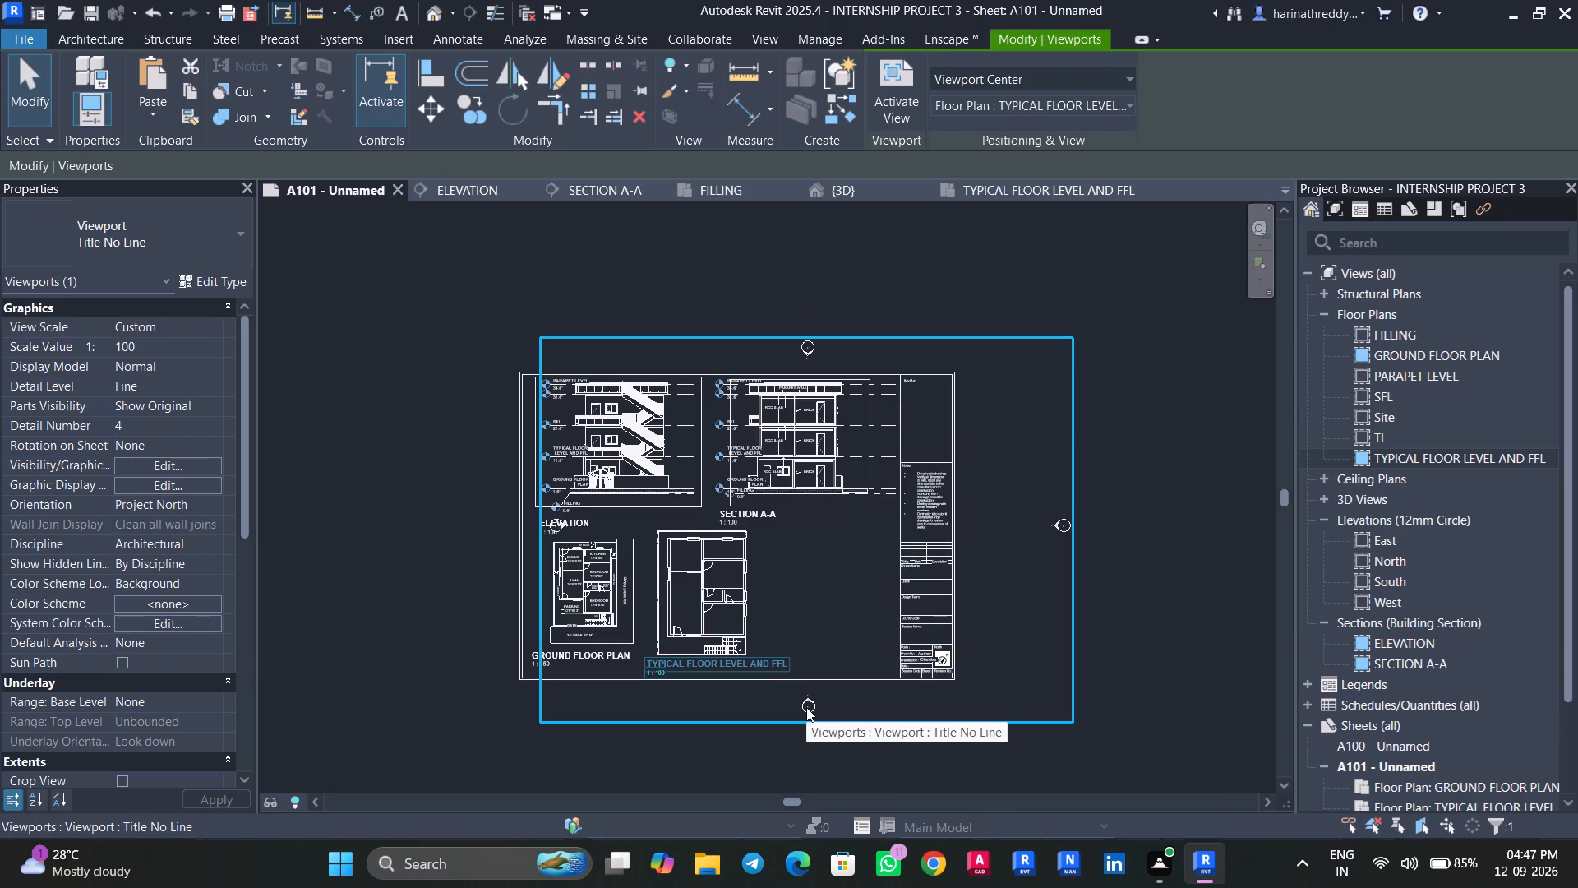
{"action": "key", "text": "Escape"}
Nudge the title block rightward until its left border passes into the elevation and ground floor plan drawings.
{"action": "left_click", "coordinate": [956, 666]}
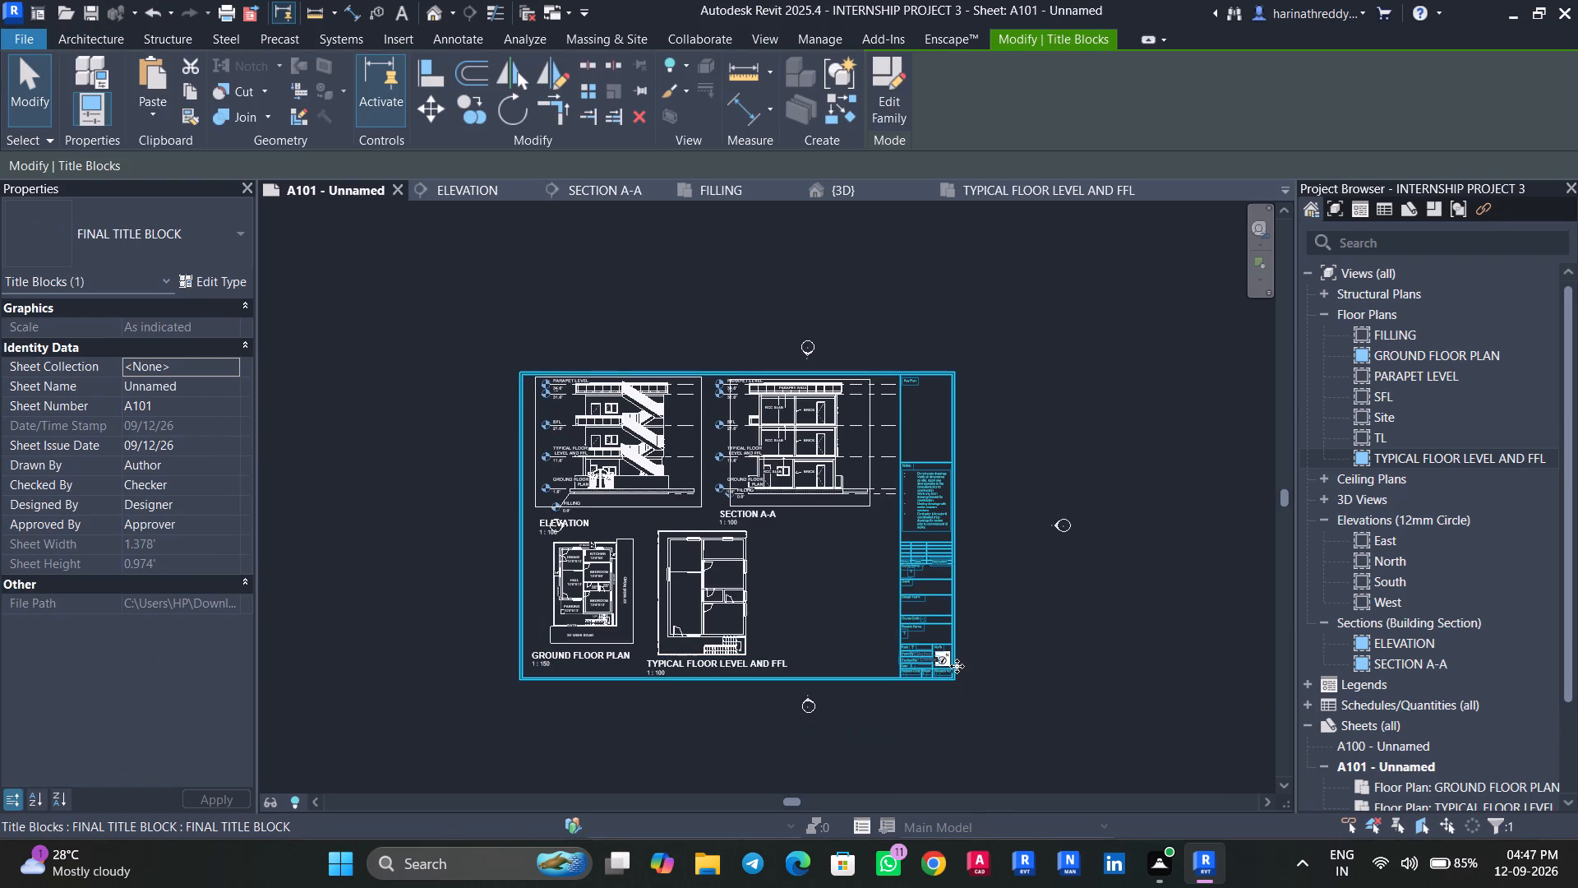
{"action": "key", "text": "Right"}
{"action": "key", "text": "Right"}
{"action": "key", "text": "Right"}
{"action": "key", "text": "Right"}
{"action": "key", "text": "Right"}
{"action": "key", "text": "Right"}
{"action": "key", "text": "Right"}
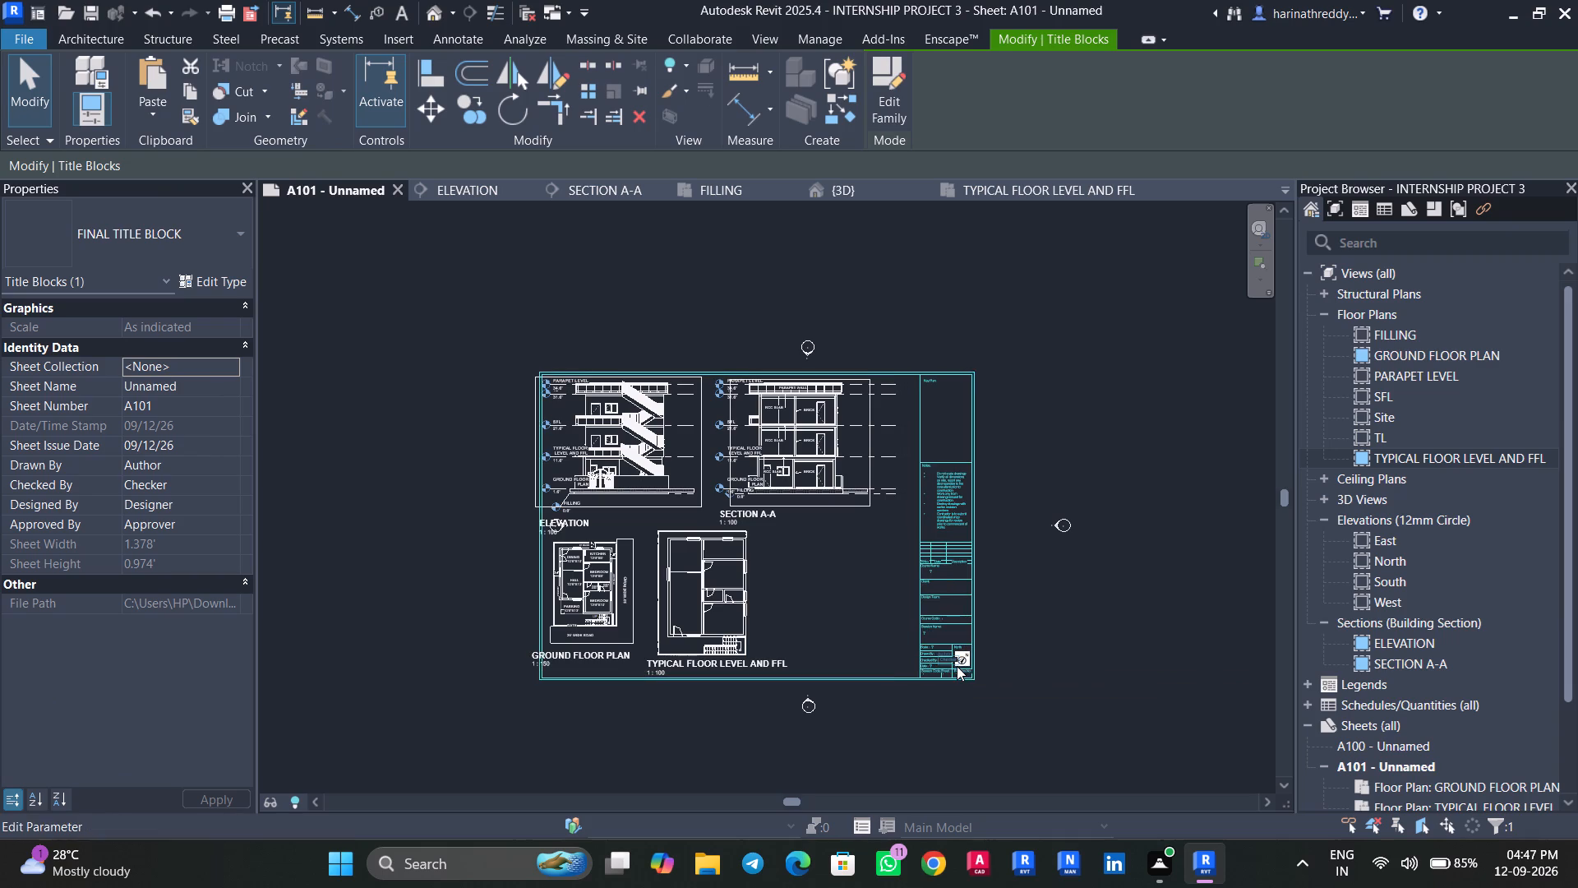
{"action": "key", "text": "Right"}
{"action": "key", "text": "Right"}
{"action": "key", "text": "Right"}
{"action": "key", "text": "Right"}
{"action": "key", "text": "Right"}
{"action": "key", "text": "Right"}
{"action": "key", "text": "Right"}
{"action": "key", "text": "Right"}
{"action": "key", "text": "Right"}
{"action": "key", "text": "Right"}
{"action": "key", "text": "Right"}
{"action": "key", "text": "Right"}
{"action": "key", "text": "Right"}
{"action": "key", "text": "Right"}
{"action": "key", "text": "Right"}
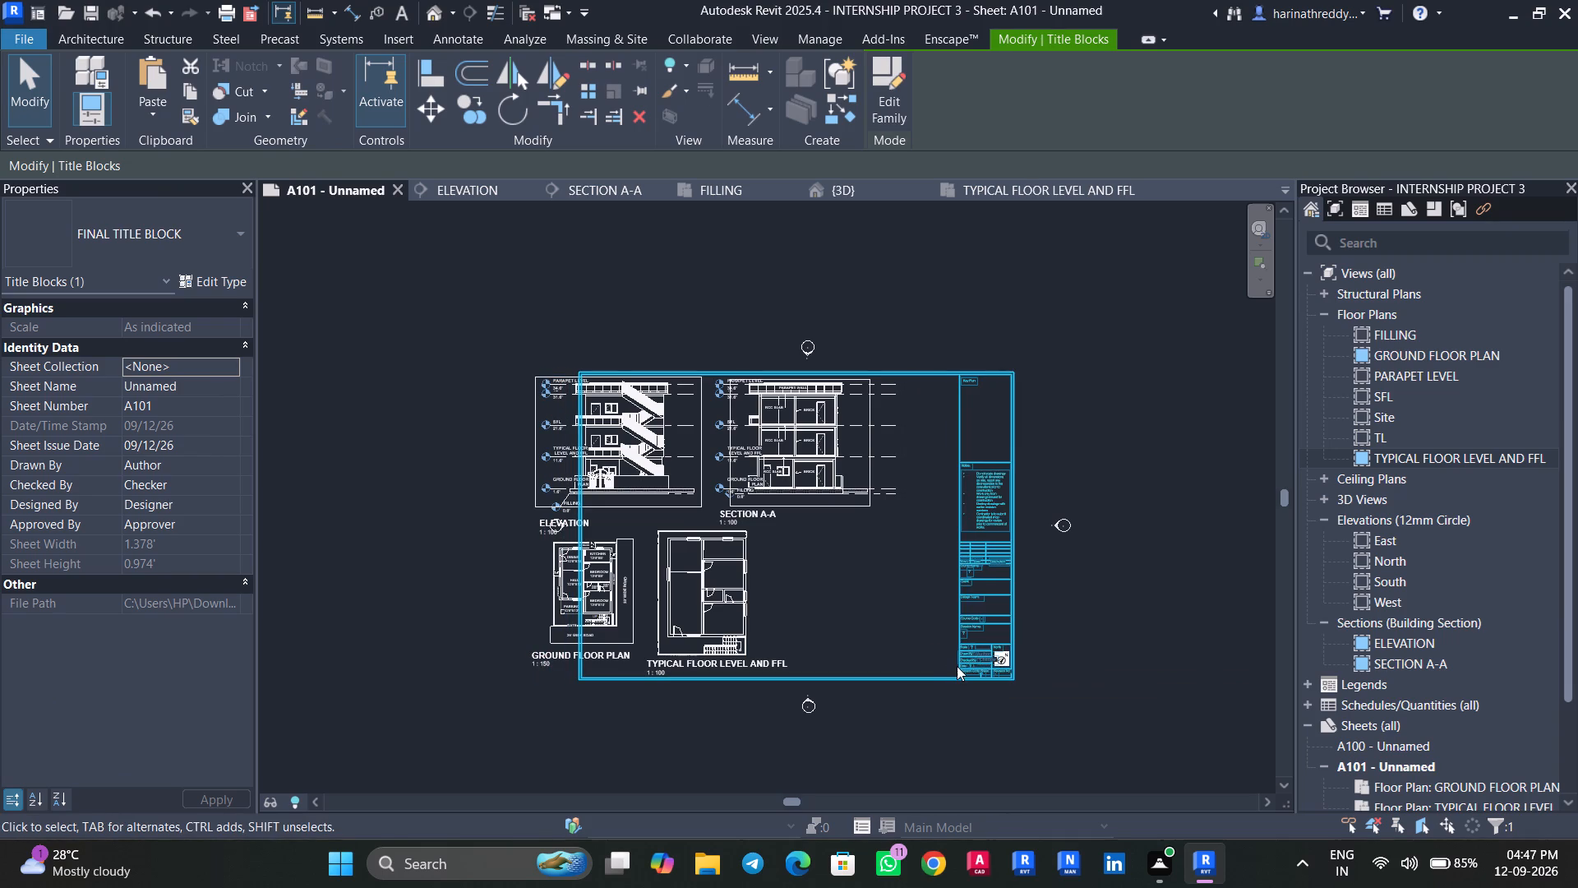
{"action": "key", "text": "Right"}
{"action": "key", "text": "Right"}
{"action": "key", "text": "Right"}
{"action": "key", "text": "Escape"}
{"action": "key", "text": "Escape"}
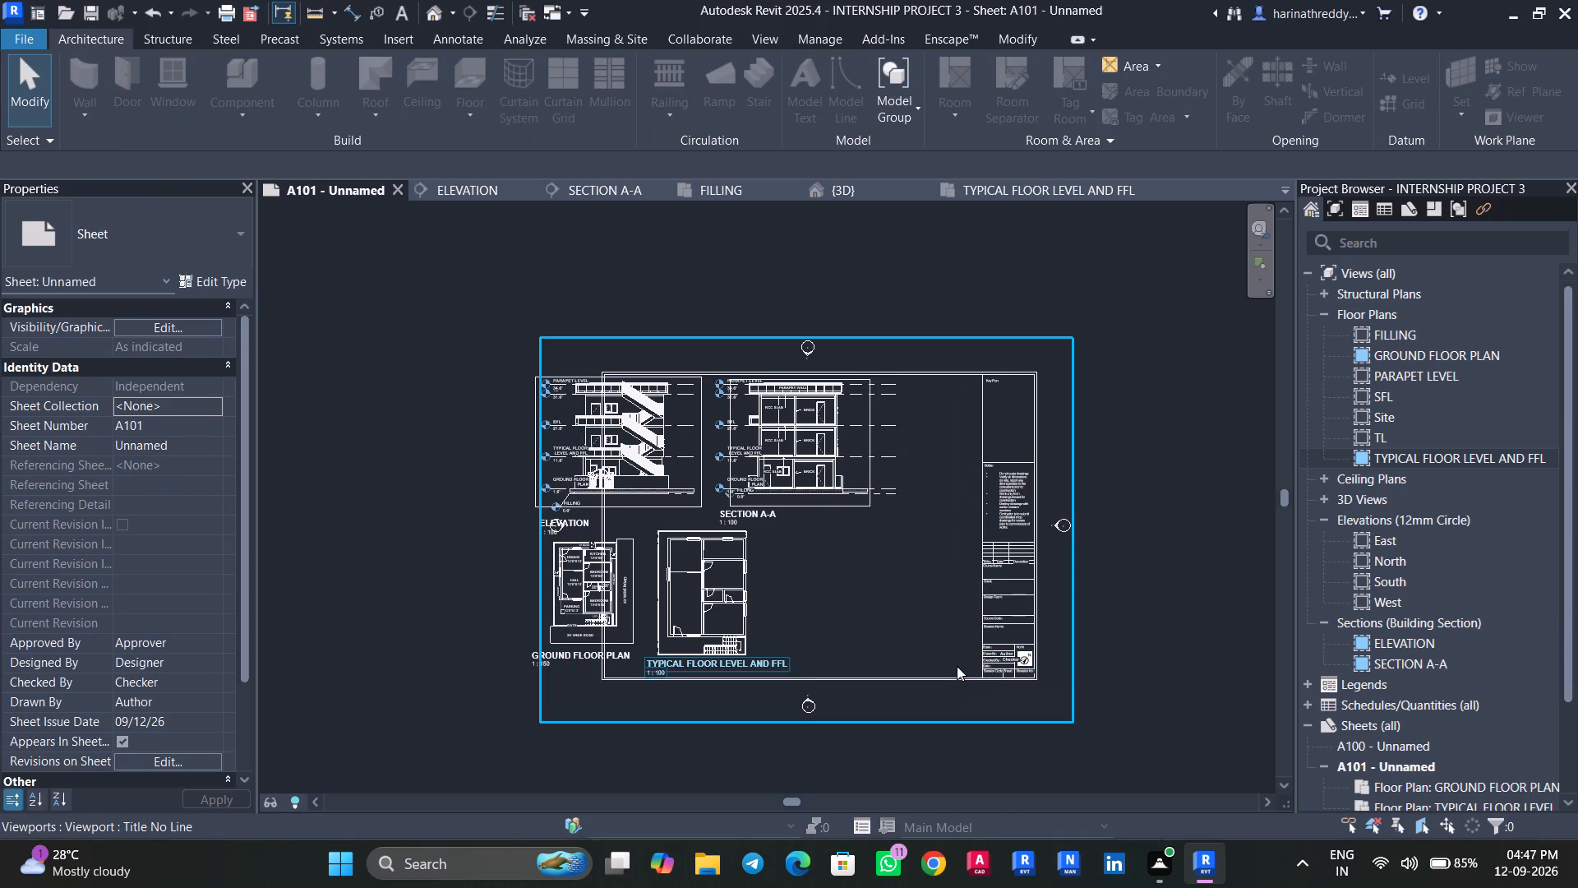
Nudge the SECTION A-A viewport rightward until it sits just beside the title block's information column.
{"action": "left_click", "coordinate": [863, 499]}
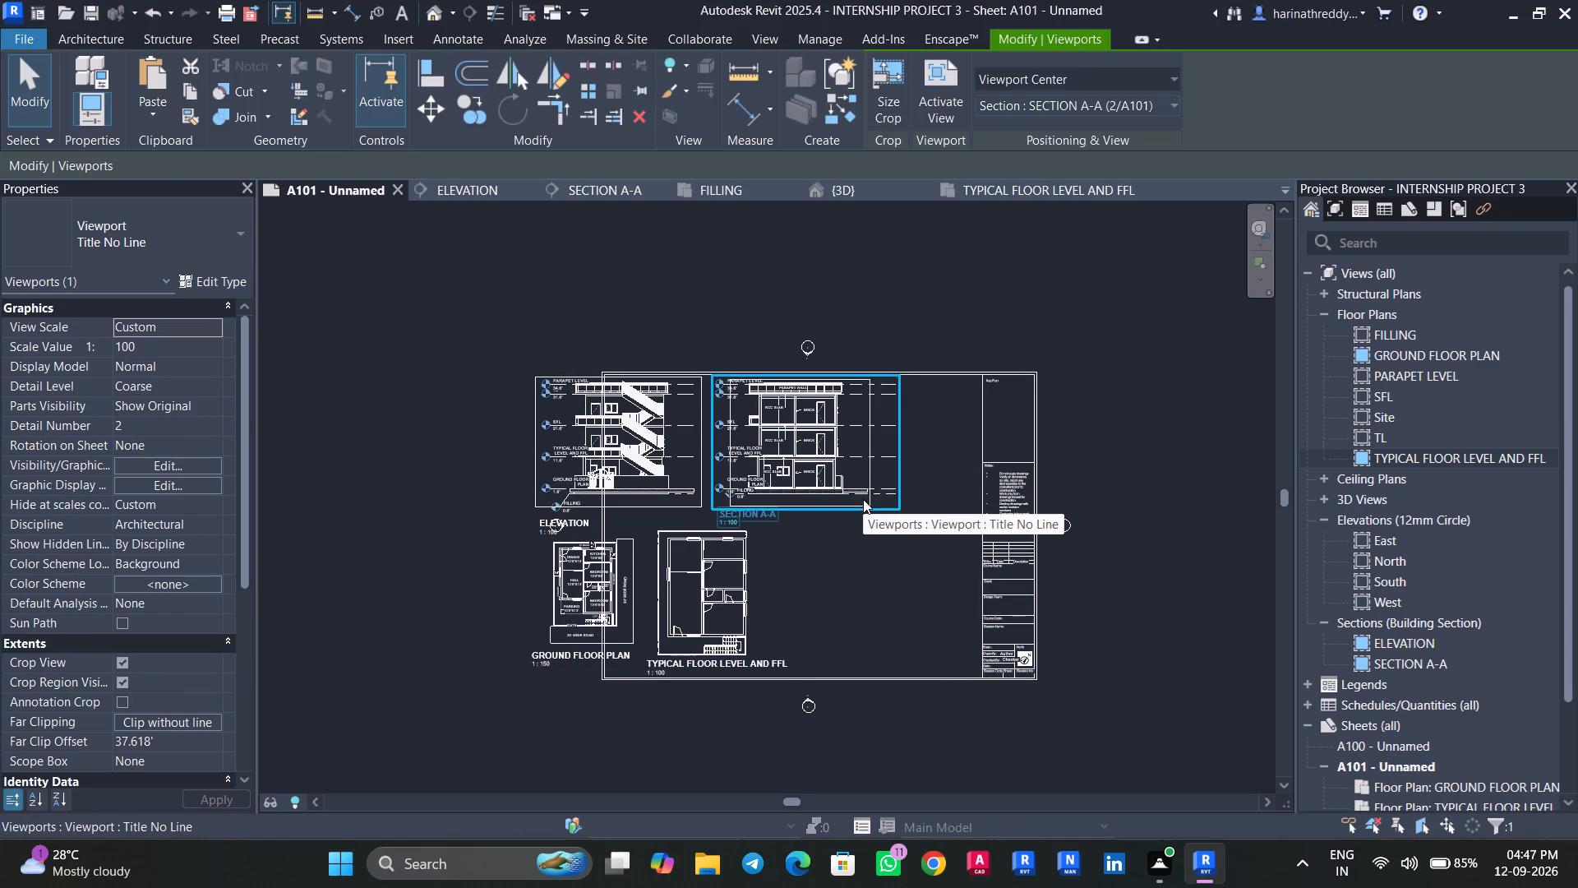
{"action": "key", "text": "Right"}
{"action": "key", "text": "Right"}
{"action": "key", "text": "Right"}
{"action": "key", "text": "Right"}
{"action": "key", "text": "Right"}
{"action": "key", "text": "Right"}
{"action": "key", "text": "Right"}
{"action": "key", "text": "Right"}
{"action": "key", "text": "Right"}
{"action": "key", "text": "Right"}
{"action": "key", "text": "Right"}
{"action": "key", "text": "Right"}
{"action": "key", "text": "Right"}
{"action": "key", "text": "Right"}
{"action": "key", "text": "Right"}
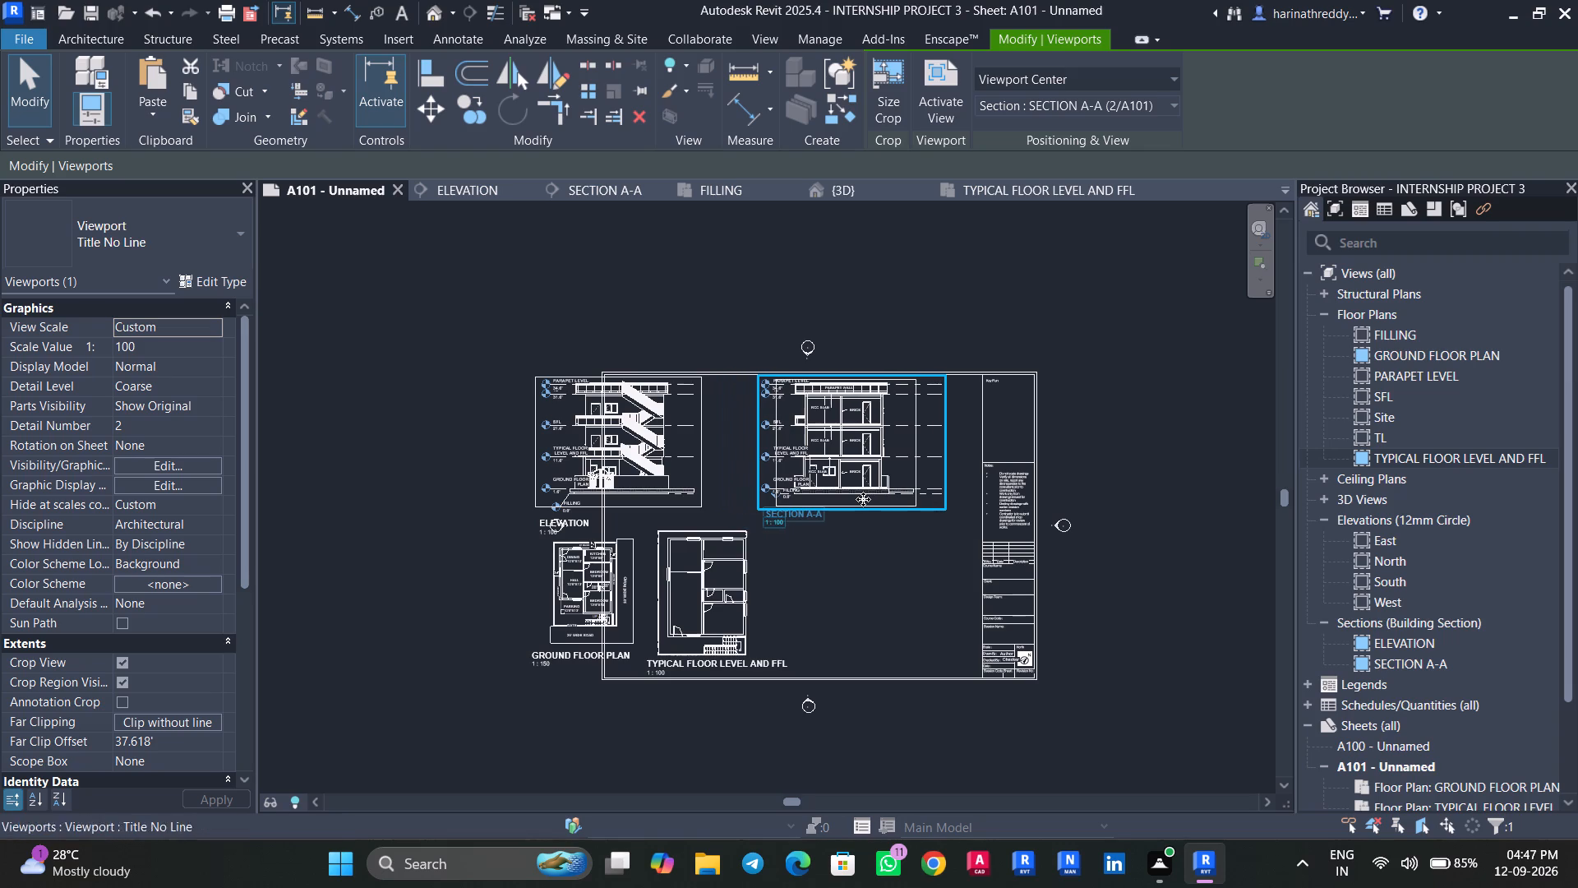
{"action": "key", "text": "Right"}
{"action": "key", "text": "Right"}
{"action": "key", "text": "Right"}
{"action": "key", "text": "Right"}
{"action": "key", "text": "Right"}
{"action": "key", "text": "Right"}
{"action": "key", "text": "Right"}
{"action": "key", "text": "Right"}
{"action": "key", "text": "Escape"}
{"action": "key", "text": "Escape"}
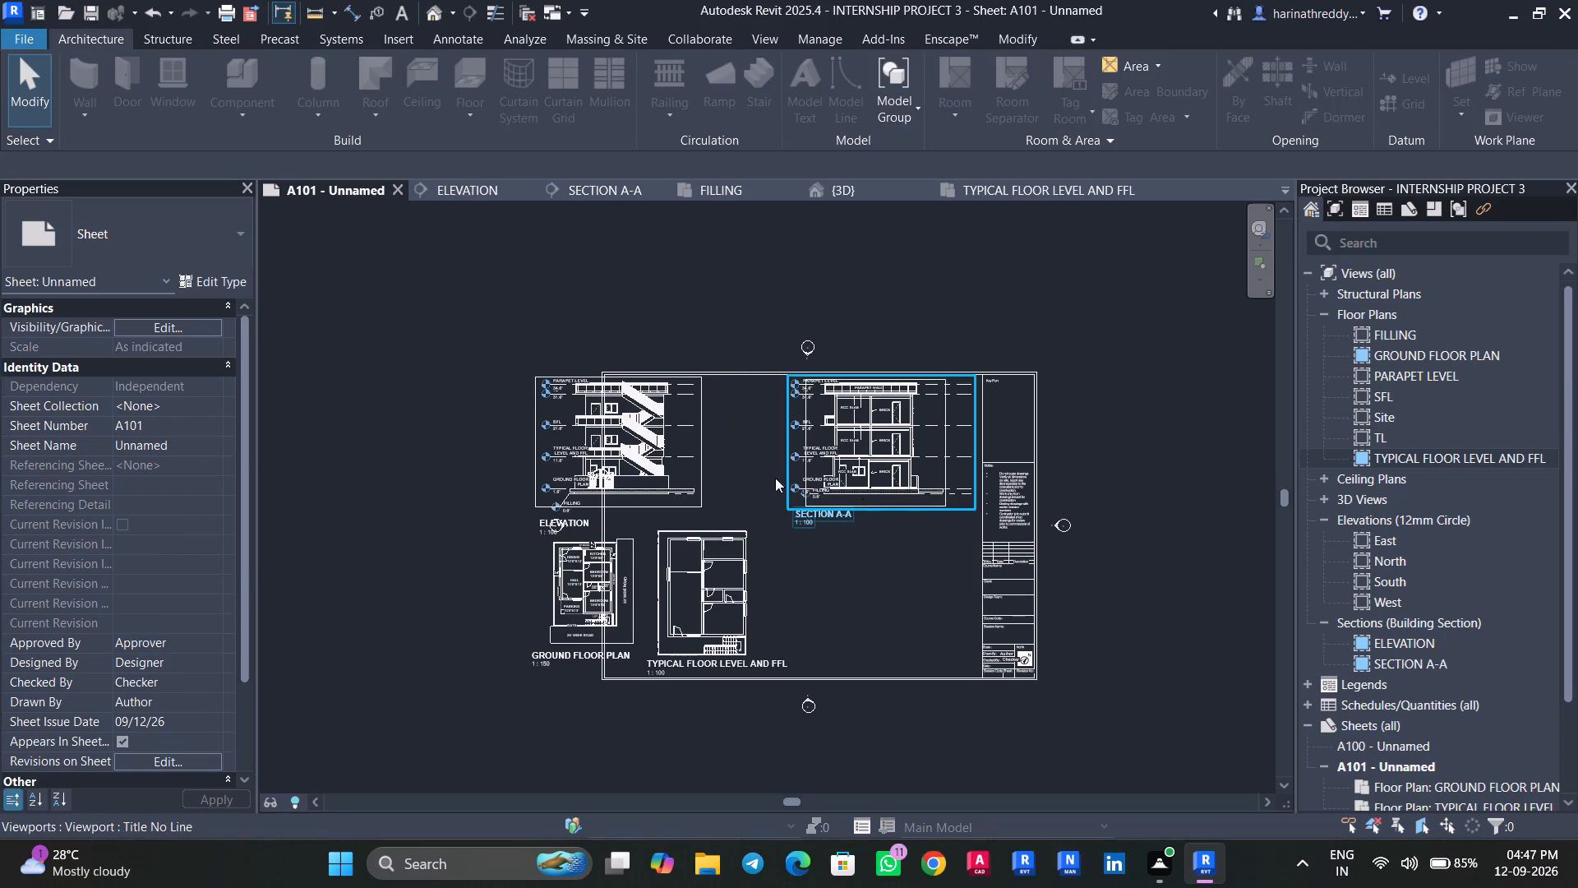
Nudge the ELEVATION viewport rightward until it sits inside the sheet's left border, beside SECTION A-A.
{"action": "left_click", "coordinate": [698, 460]}
{"action": "key", "text": "Right"}
{"action": "key", "text": "Right"}
{"action": "key", "text": "Right"}
{"action": "key", "text": "Right"}
{"action": "key", "text": "Right"}
{"action": "key", "text": "Right"}
{"action": "key", "text": "Right"}
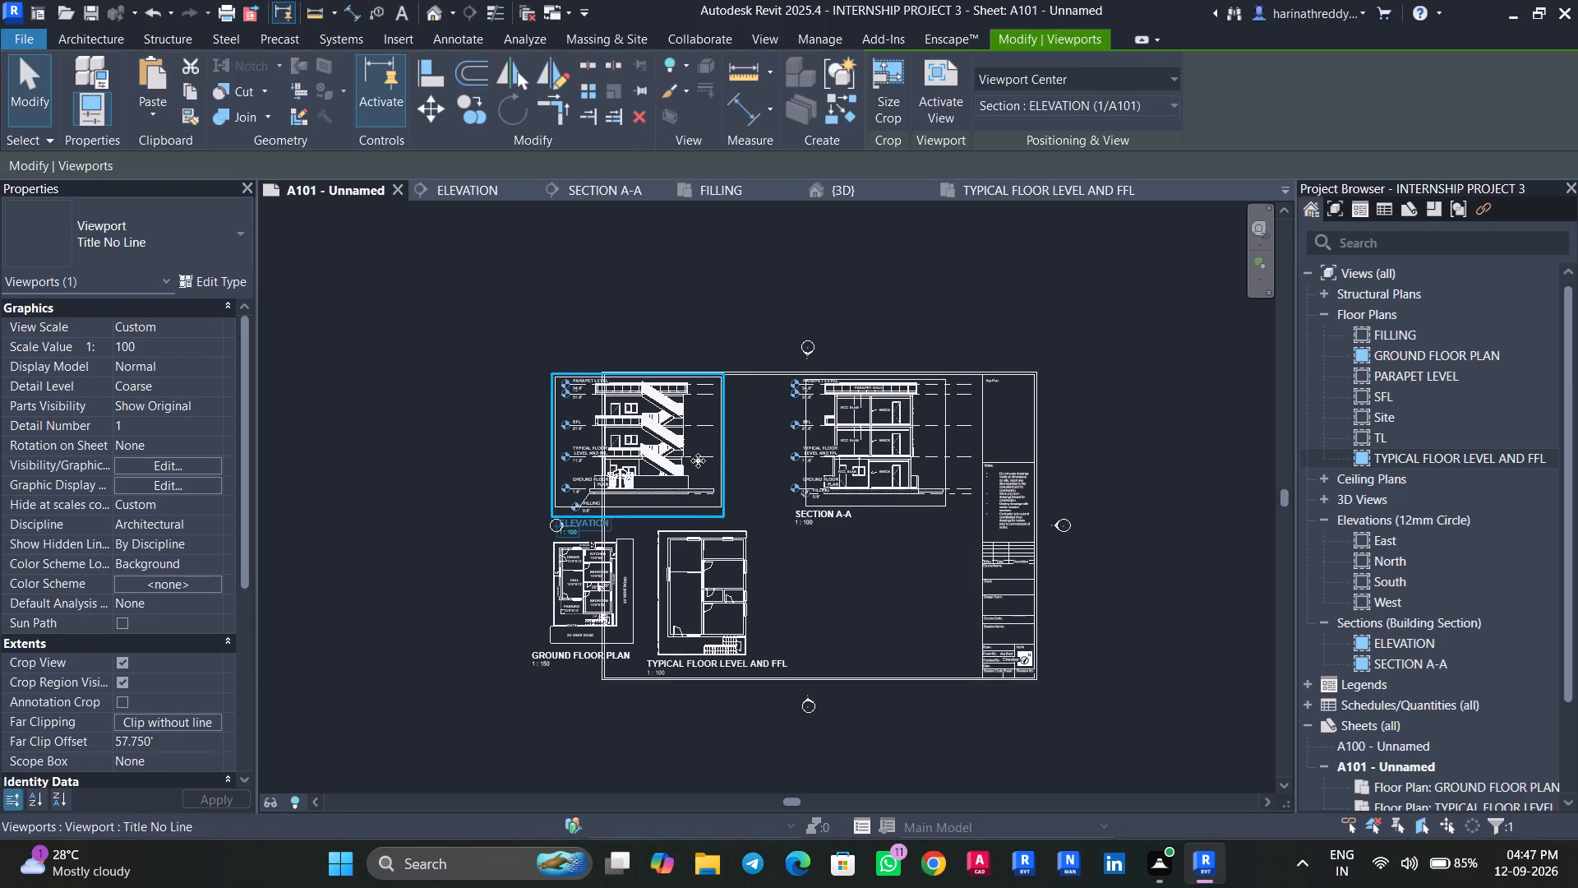
{"action": "key", "text": "Right"}
{"action": "key", "text": "Right"}
{"action": "key", "text": "Right"}
{"action": "key", "text": "Right"}
{"action": "key", "text": "Right"}
{"action": "key", "text": "Right"}
{"action": "key", "text": "Right"}
{"action": "key", "text": "Right"}
{"action": "key", "text": "Right"}
{"action": "key", "text": "Right"}
{"action": "key", "text": "Right"}
{"action": "key", "text": "Right"}
{"action": "key", "text": "Right"}
{"action": "key", "text": "Right"}
{"action": "key", "text": "Right"}
{"action": "key", "text": "Right"}
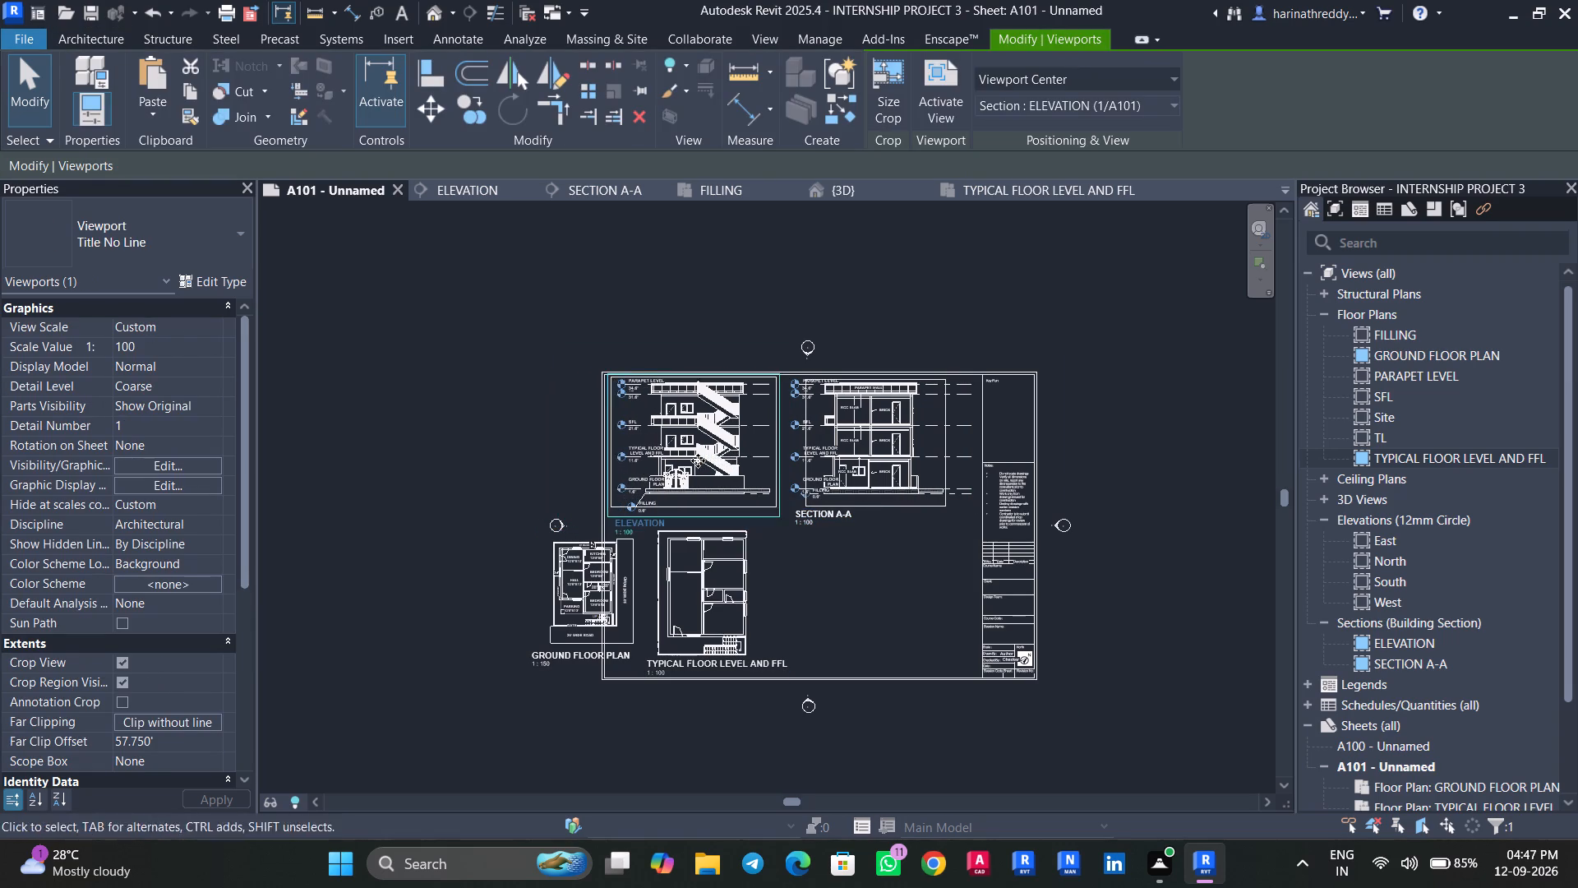
{"action": "key", "text": "Right"}
{"action": "key", "text": "Escape"}
{"action": "key", "text": "Escape"}
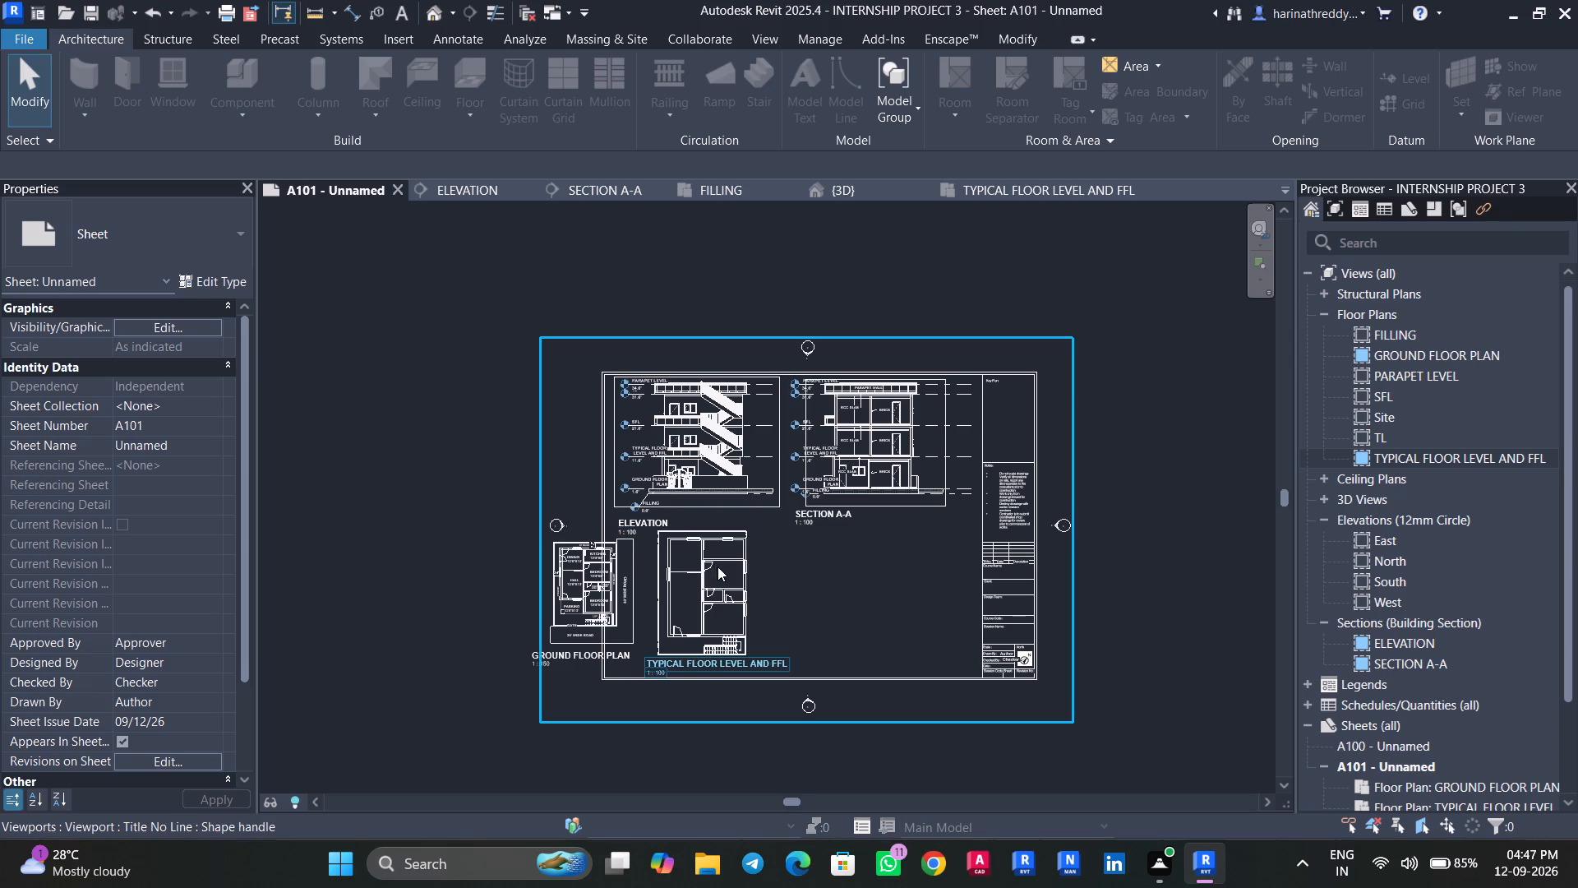
{"action": "key", "text": "Escape"}
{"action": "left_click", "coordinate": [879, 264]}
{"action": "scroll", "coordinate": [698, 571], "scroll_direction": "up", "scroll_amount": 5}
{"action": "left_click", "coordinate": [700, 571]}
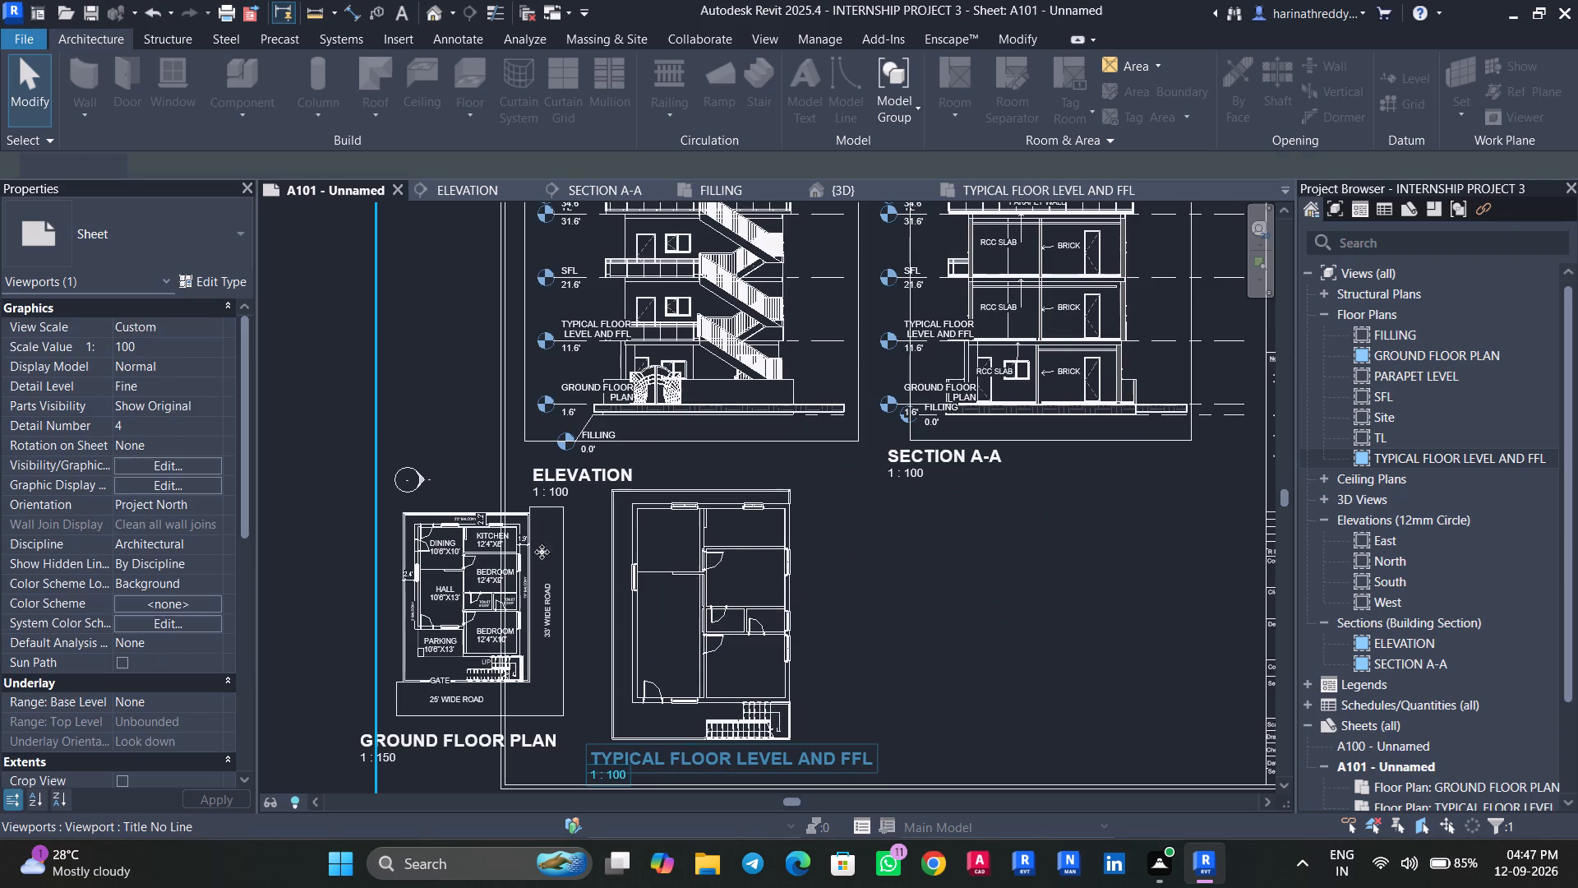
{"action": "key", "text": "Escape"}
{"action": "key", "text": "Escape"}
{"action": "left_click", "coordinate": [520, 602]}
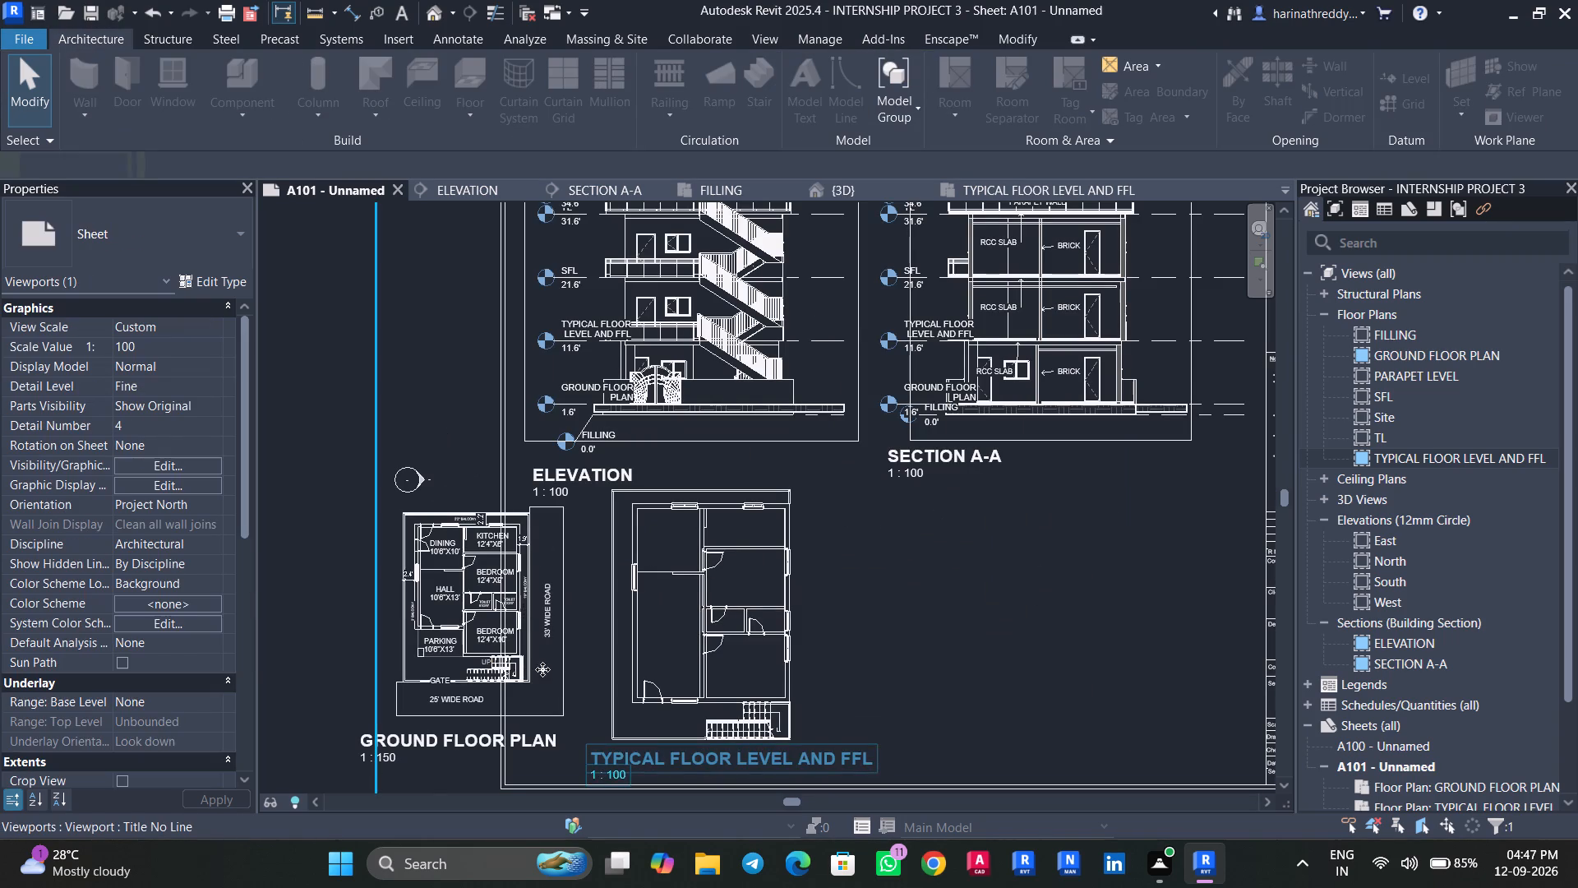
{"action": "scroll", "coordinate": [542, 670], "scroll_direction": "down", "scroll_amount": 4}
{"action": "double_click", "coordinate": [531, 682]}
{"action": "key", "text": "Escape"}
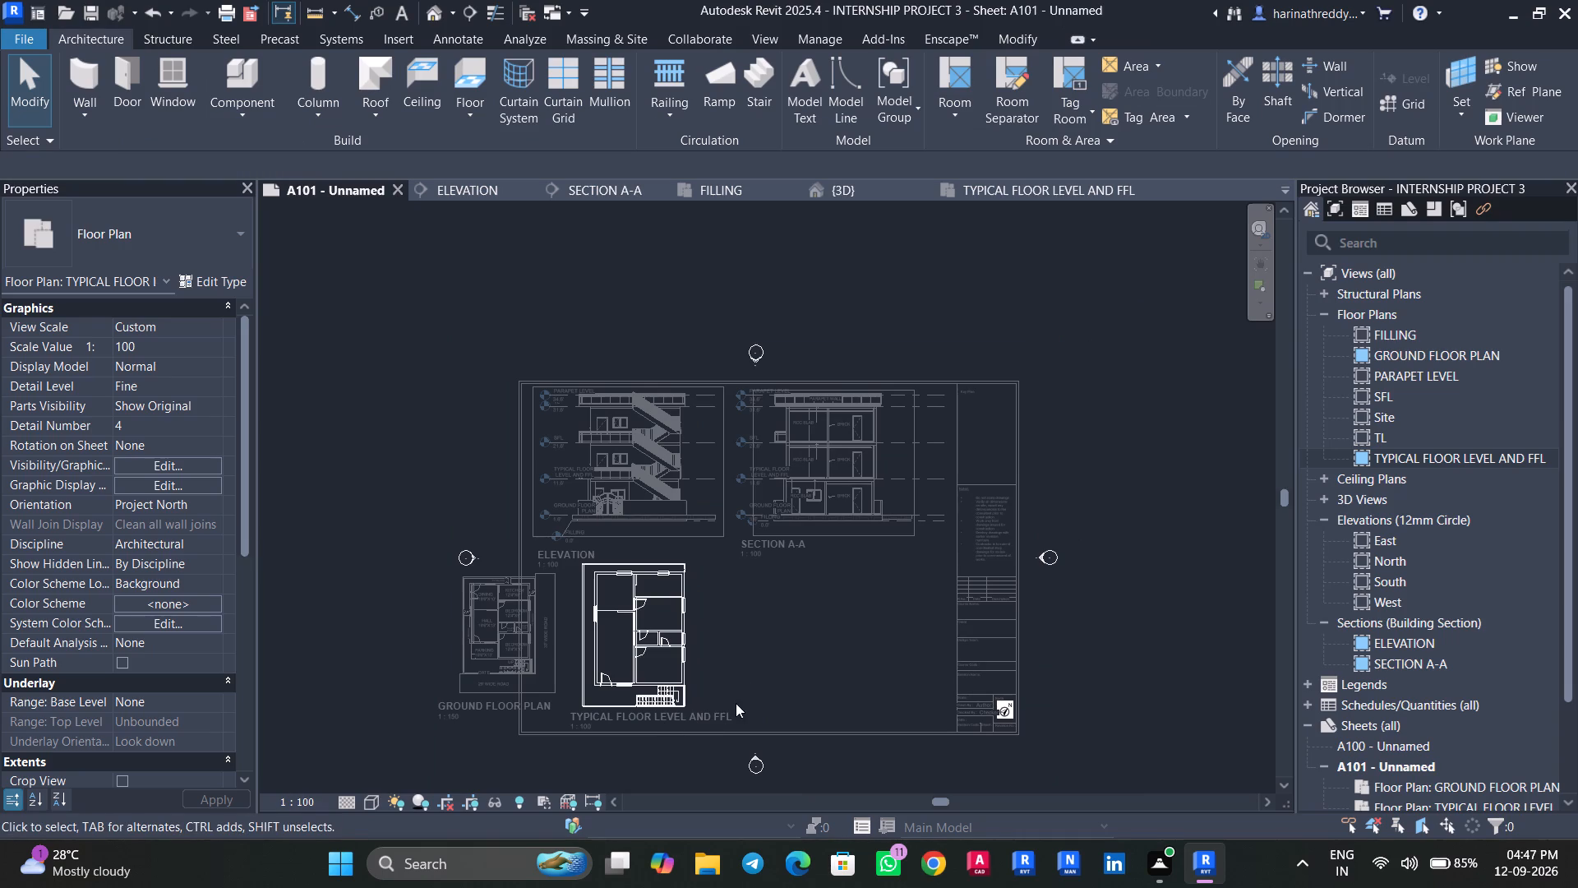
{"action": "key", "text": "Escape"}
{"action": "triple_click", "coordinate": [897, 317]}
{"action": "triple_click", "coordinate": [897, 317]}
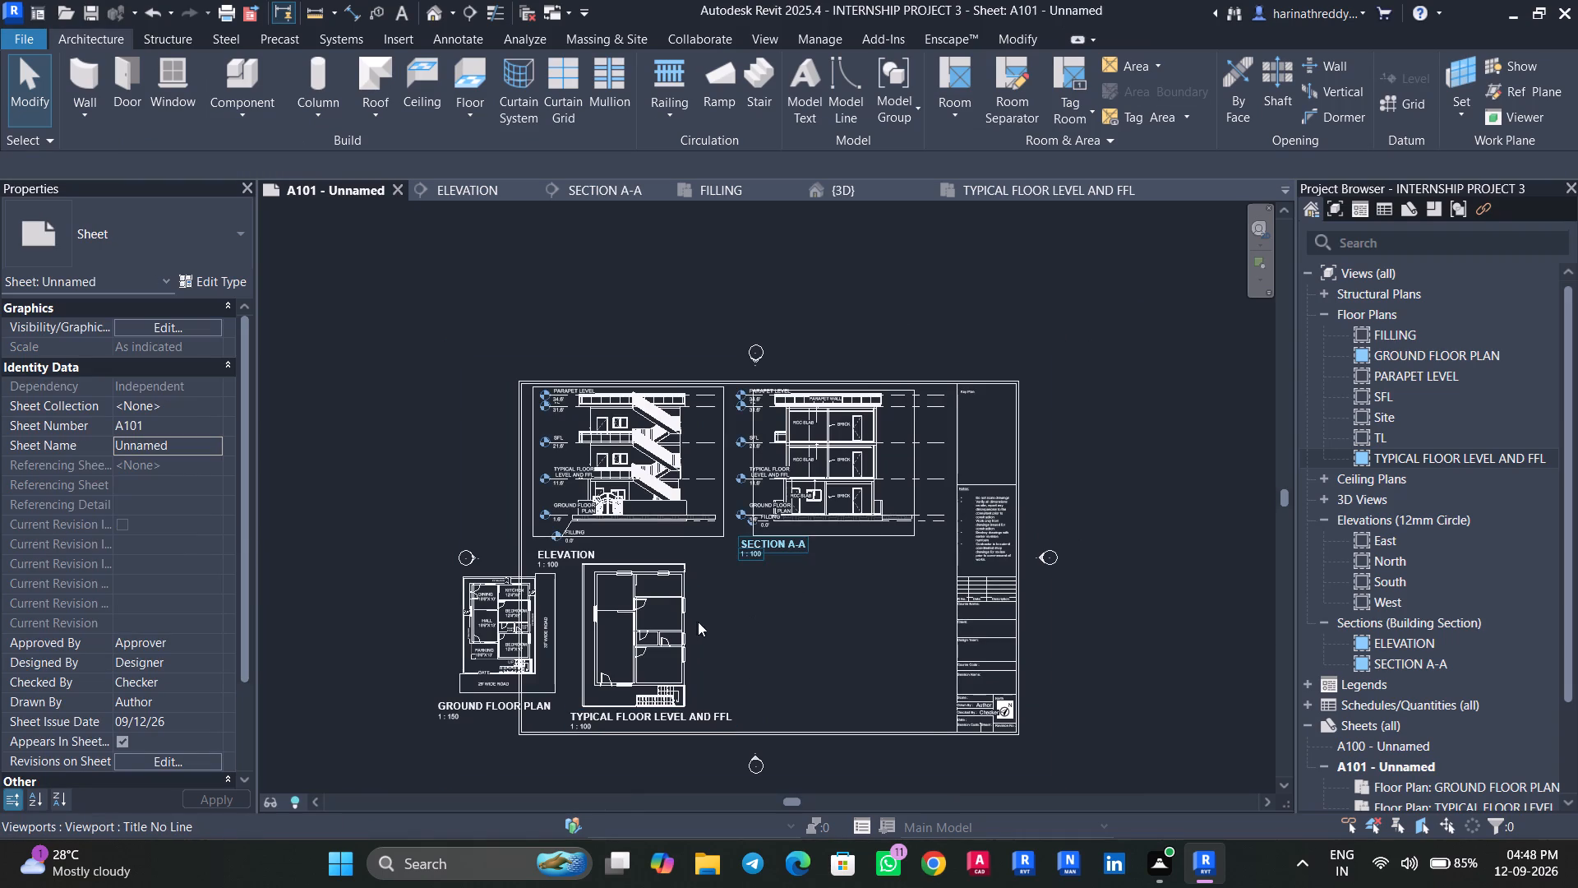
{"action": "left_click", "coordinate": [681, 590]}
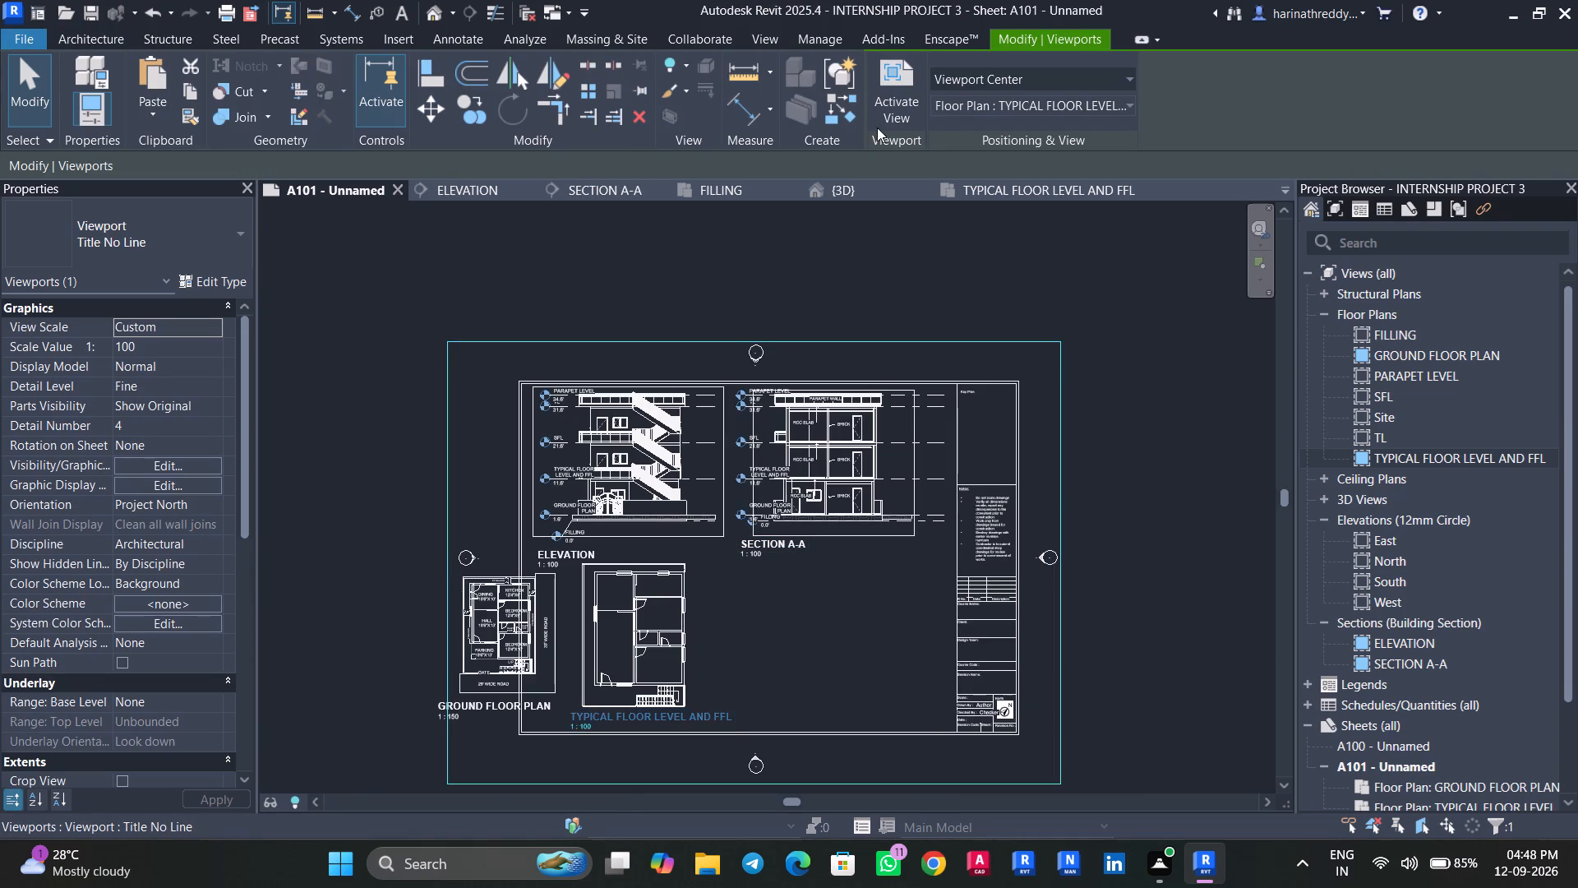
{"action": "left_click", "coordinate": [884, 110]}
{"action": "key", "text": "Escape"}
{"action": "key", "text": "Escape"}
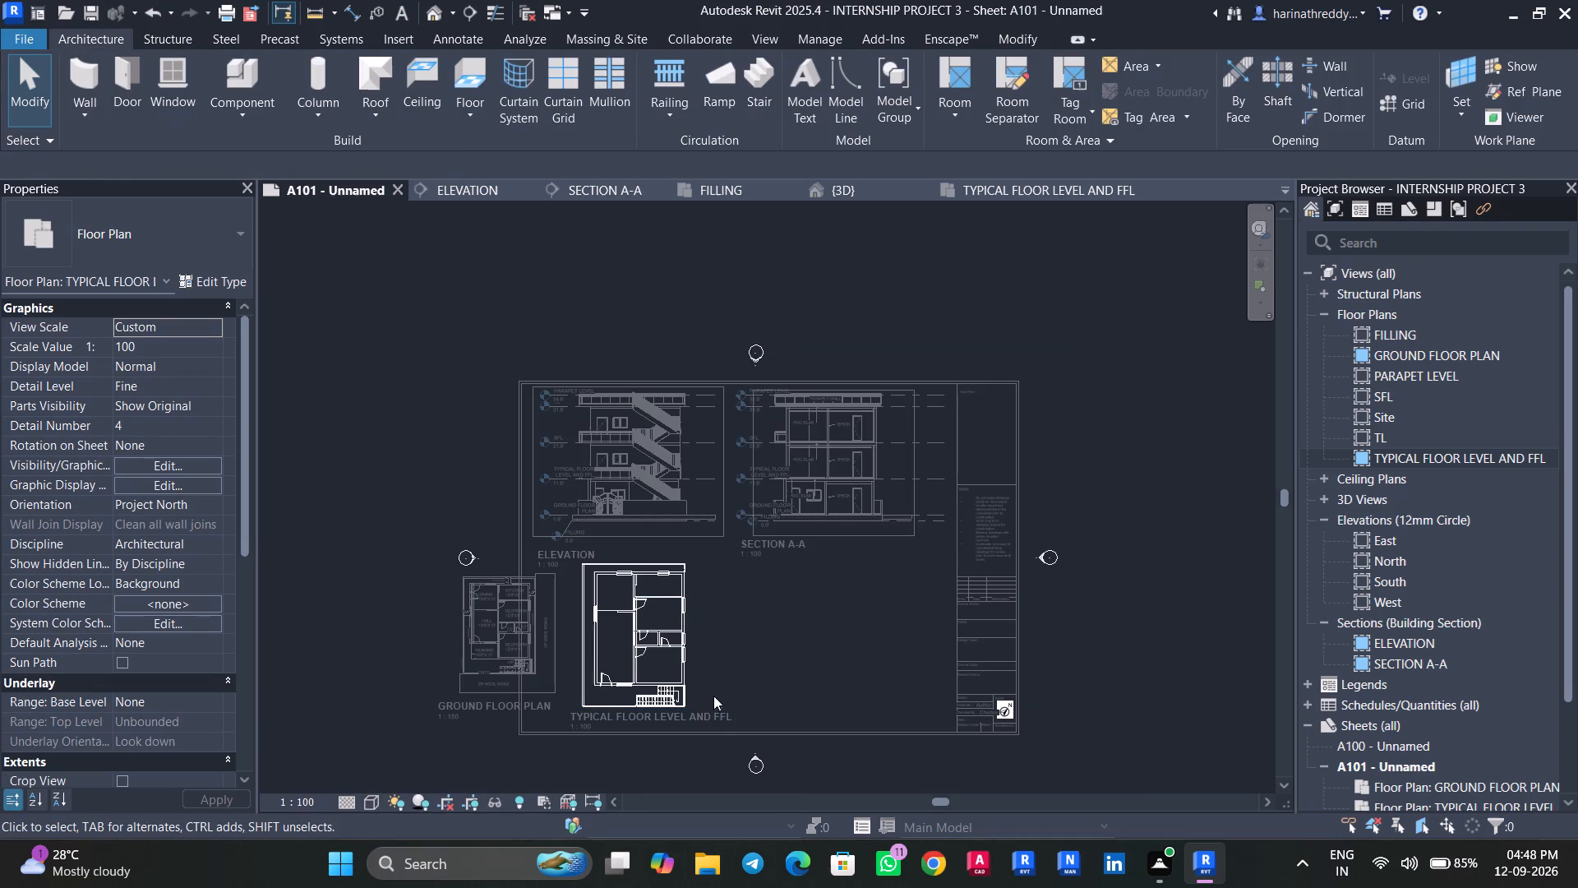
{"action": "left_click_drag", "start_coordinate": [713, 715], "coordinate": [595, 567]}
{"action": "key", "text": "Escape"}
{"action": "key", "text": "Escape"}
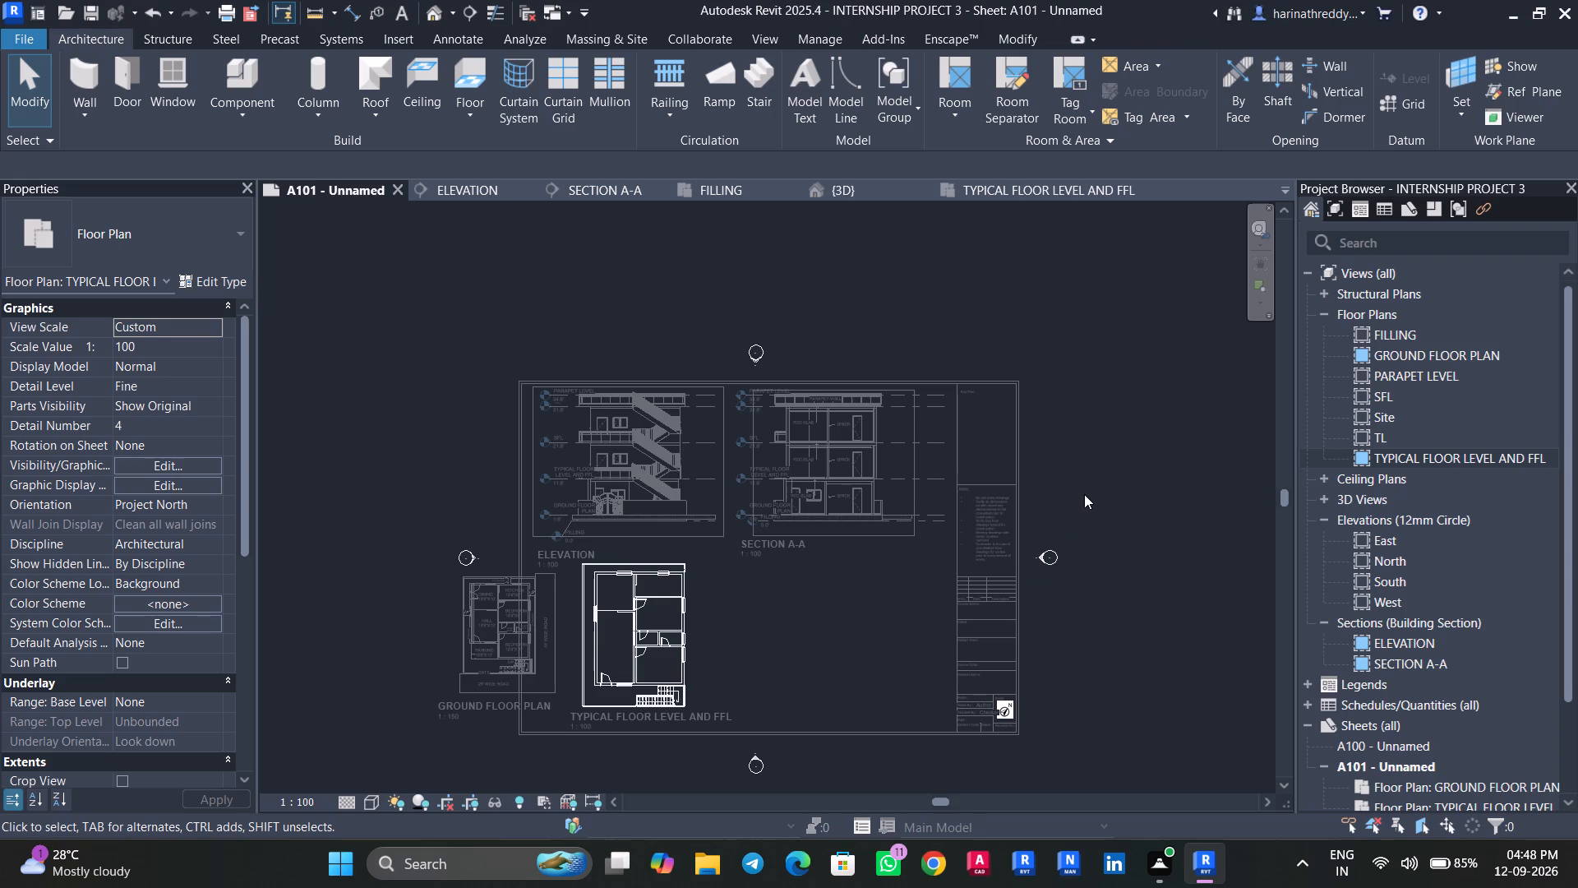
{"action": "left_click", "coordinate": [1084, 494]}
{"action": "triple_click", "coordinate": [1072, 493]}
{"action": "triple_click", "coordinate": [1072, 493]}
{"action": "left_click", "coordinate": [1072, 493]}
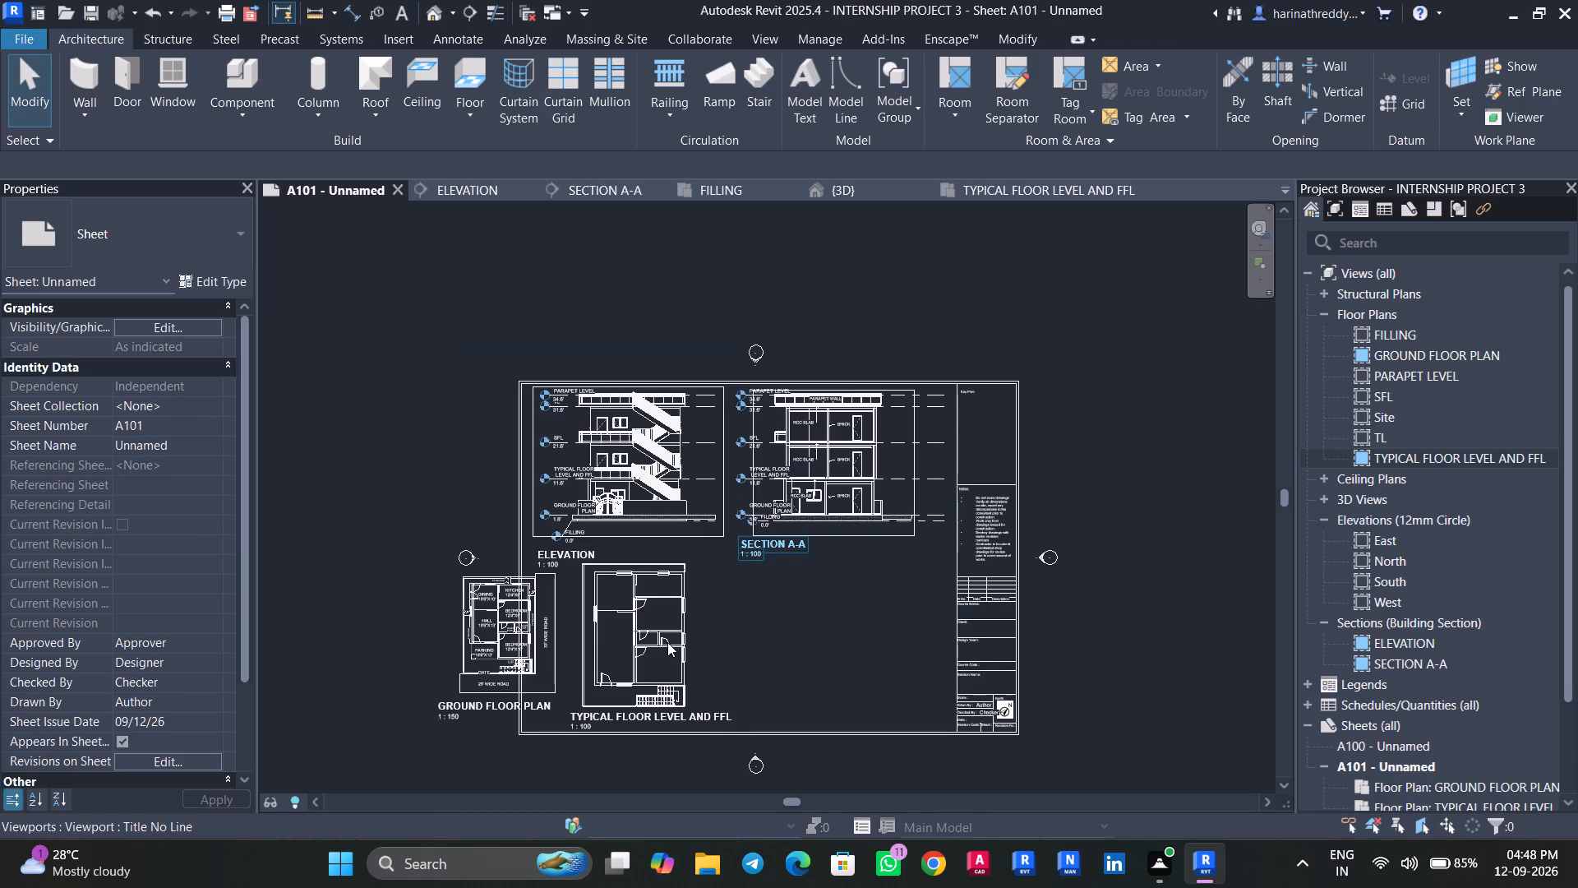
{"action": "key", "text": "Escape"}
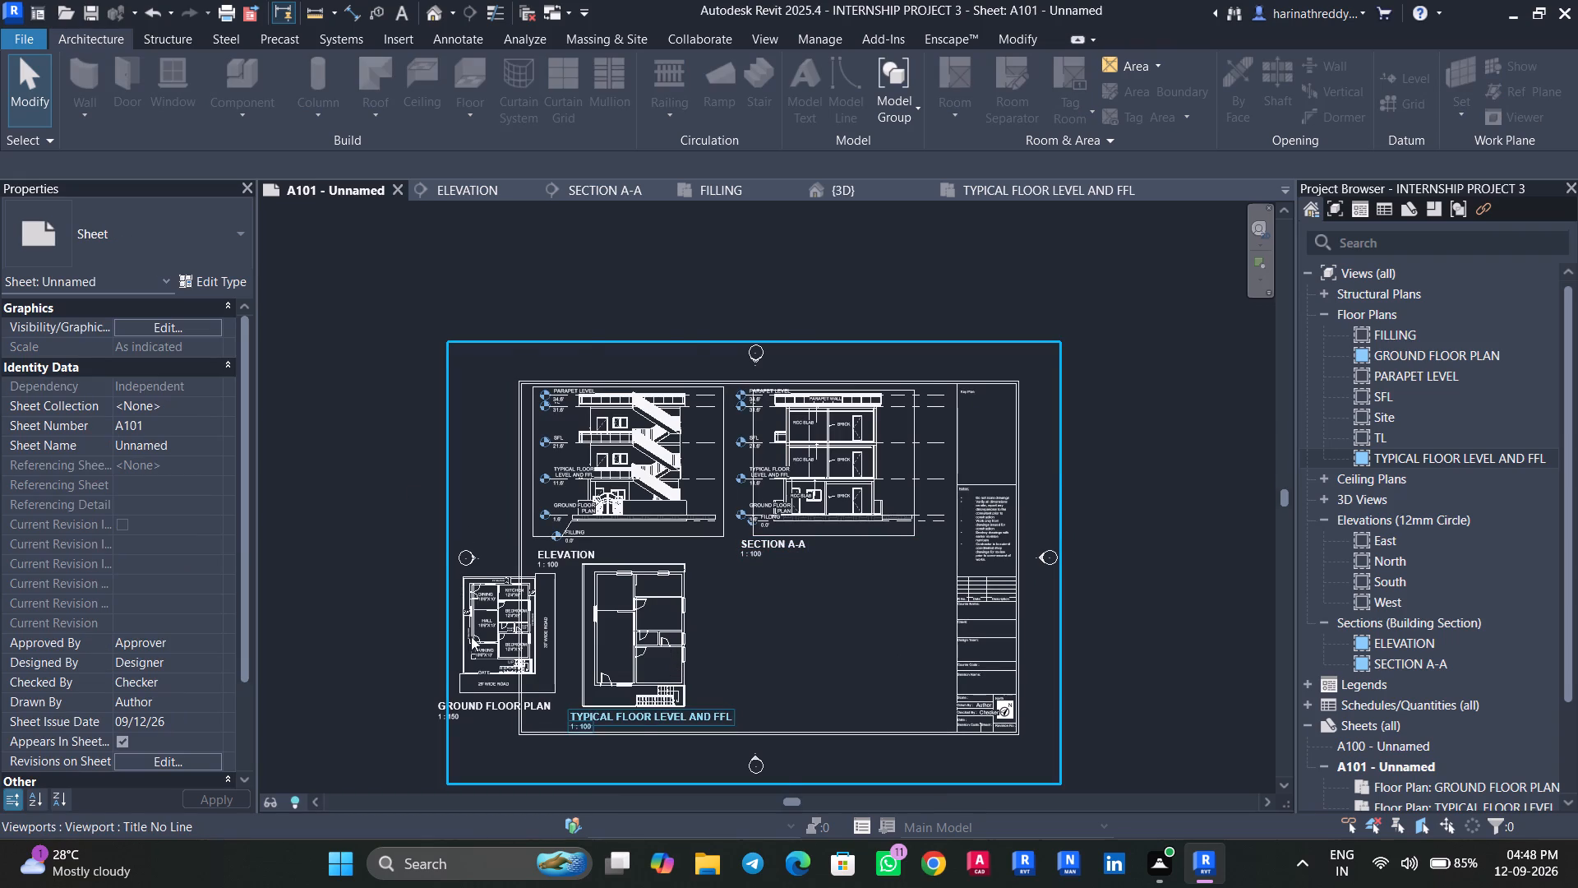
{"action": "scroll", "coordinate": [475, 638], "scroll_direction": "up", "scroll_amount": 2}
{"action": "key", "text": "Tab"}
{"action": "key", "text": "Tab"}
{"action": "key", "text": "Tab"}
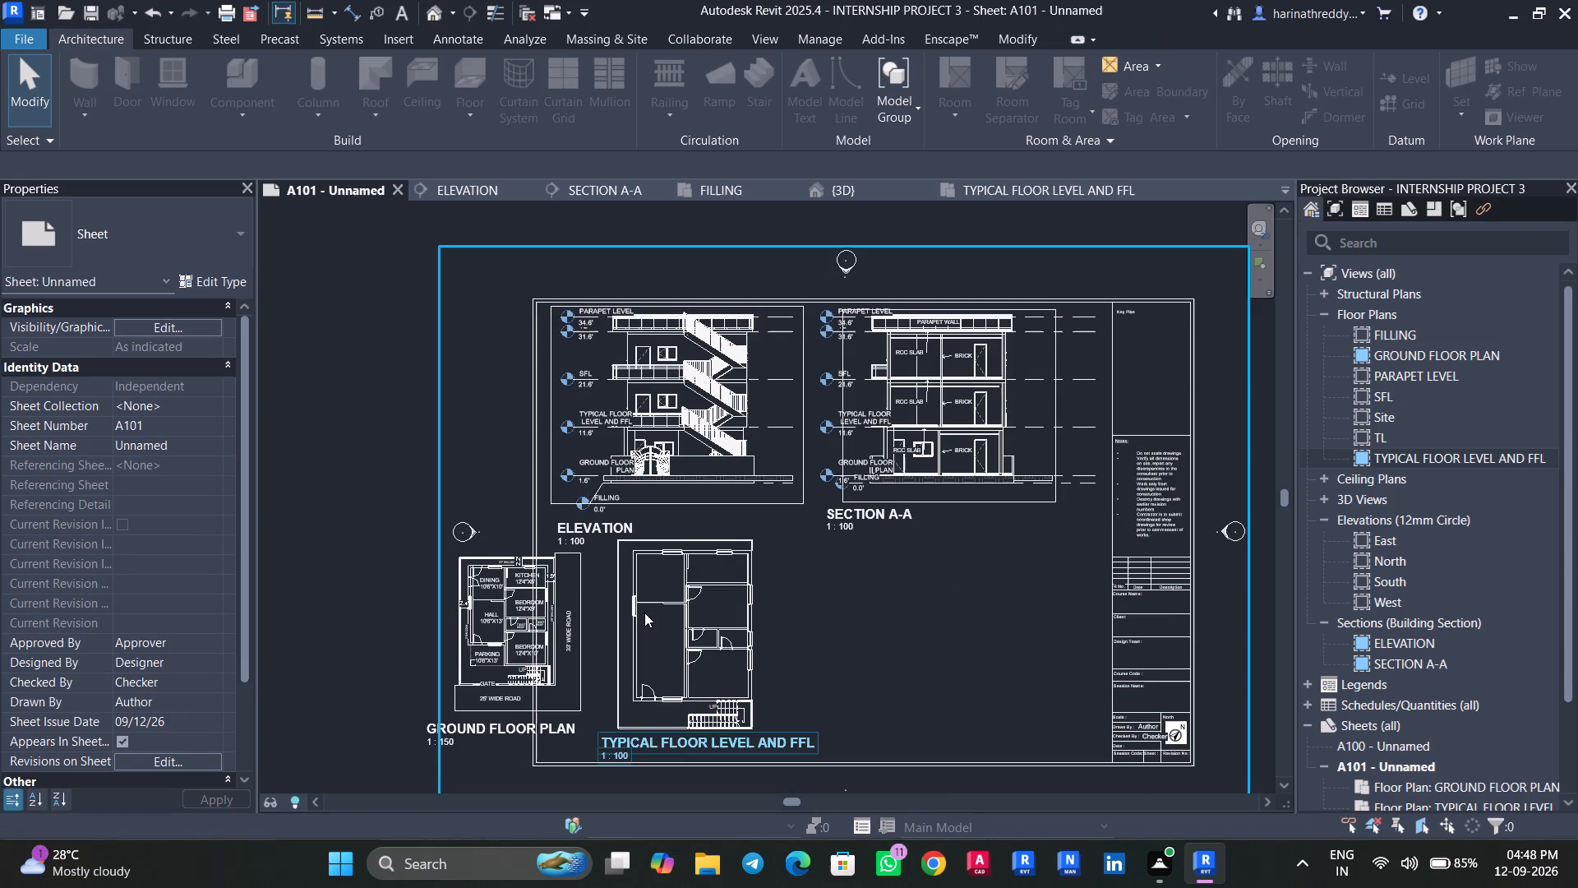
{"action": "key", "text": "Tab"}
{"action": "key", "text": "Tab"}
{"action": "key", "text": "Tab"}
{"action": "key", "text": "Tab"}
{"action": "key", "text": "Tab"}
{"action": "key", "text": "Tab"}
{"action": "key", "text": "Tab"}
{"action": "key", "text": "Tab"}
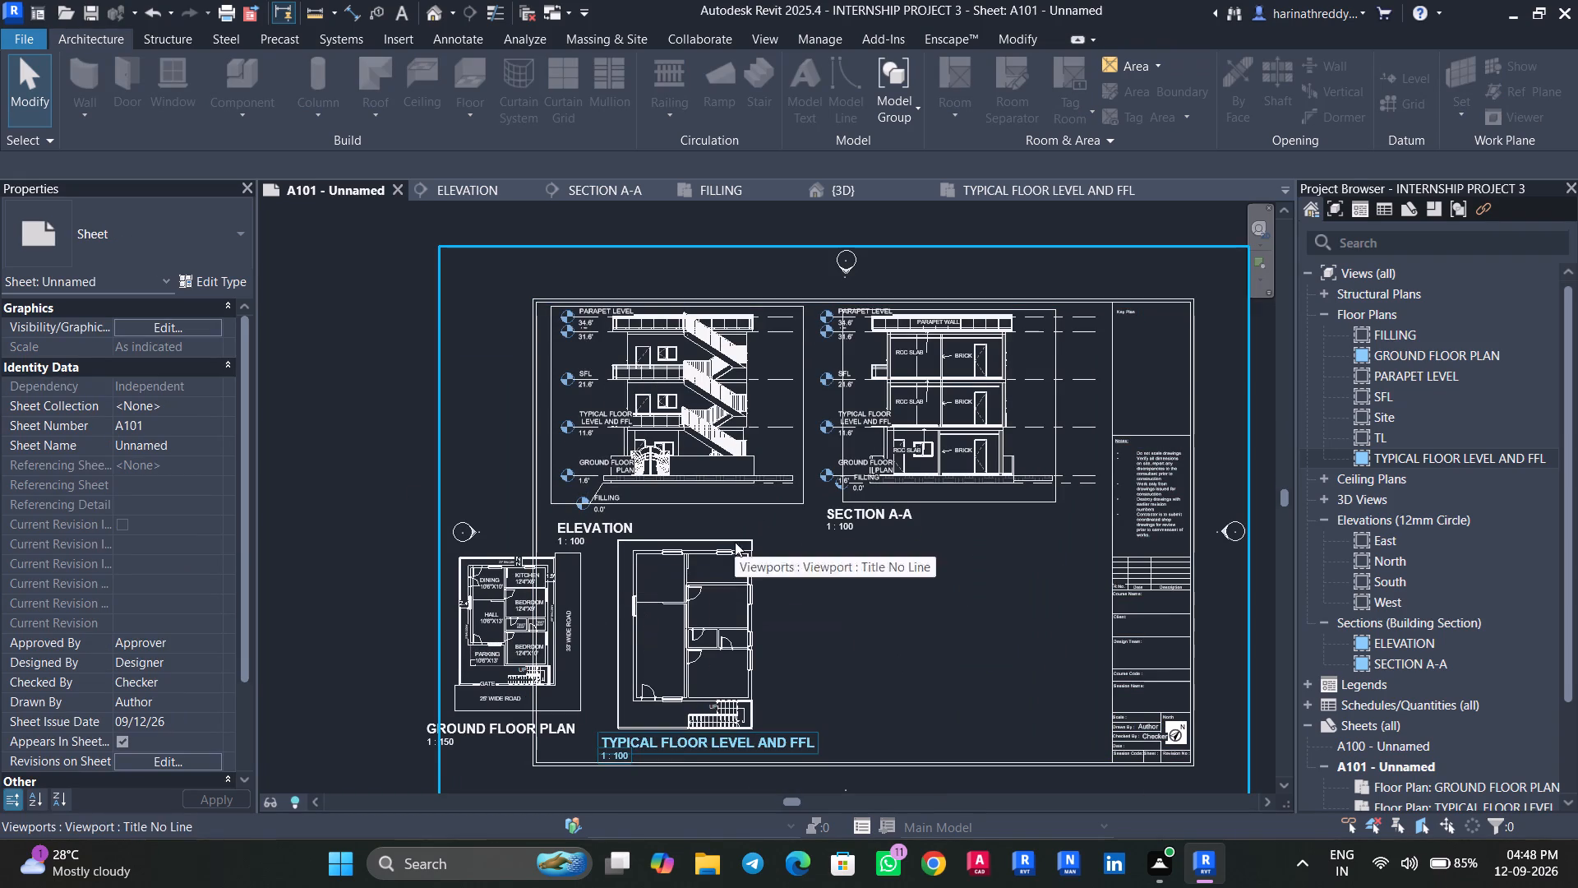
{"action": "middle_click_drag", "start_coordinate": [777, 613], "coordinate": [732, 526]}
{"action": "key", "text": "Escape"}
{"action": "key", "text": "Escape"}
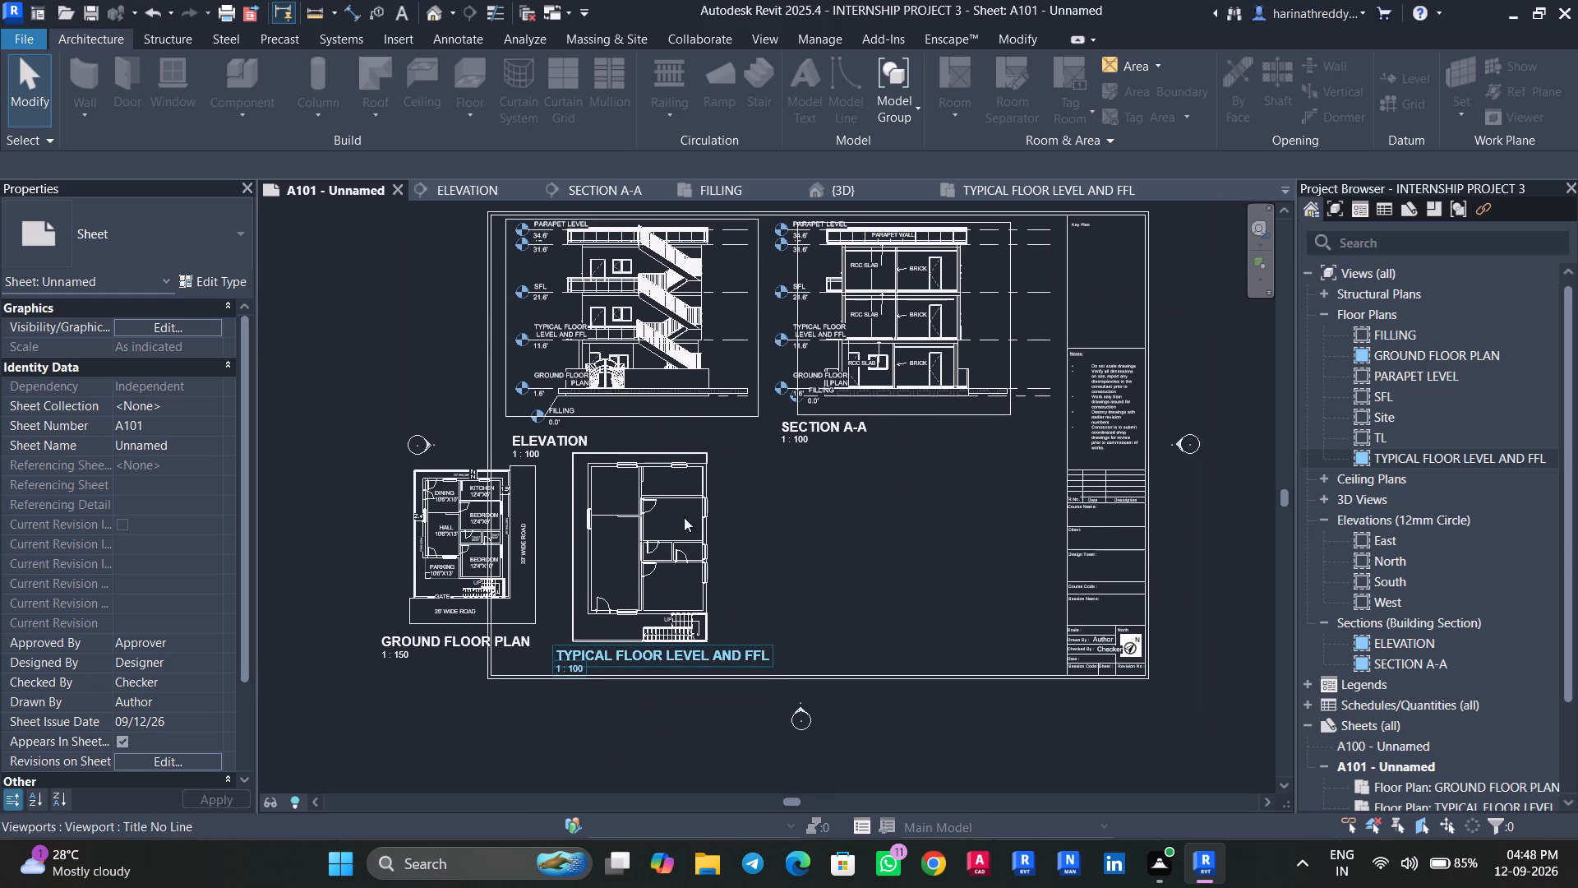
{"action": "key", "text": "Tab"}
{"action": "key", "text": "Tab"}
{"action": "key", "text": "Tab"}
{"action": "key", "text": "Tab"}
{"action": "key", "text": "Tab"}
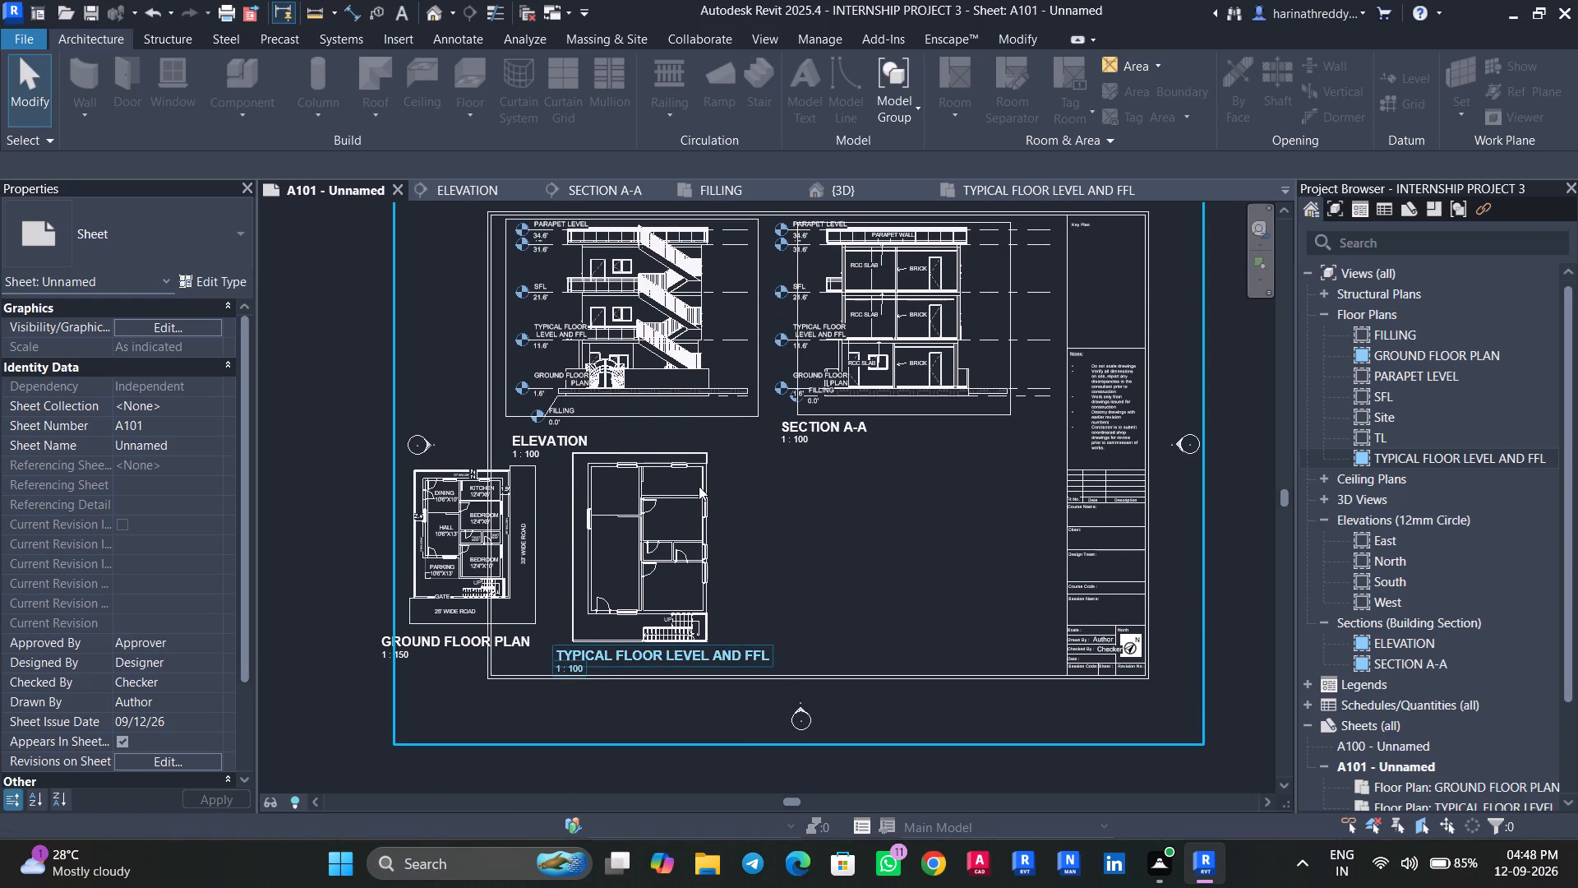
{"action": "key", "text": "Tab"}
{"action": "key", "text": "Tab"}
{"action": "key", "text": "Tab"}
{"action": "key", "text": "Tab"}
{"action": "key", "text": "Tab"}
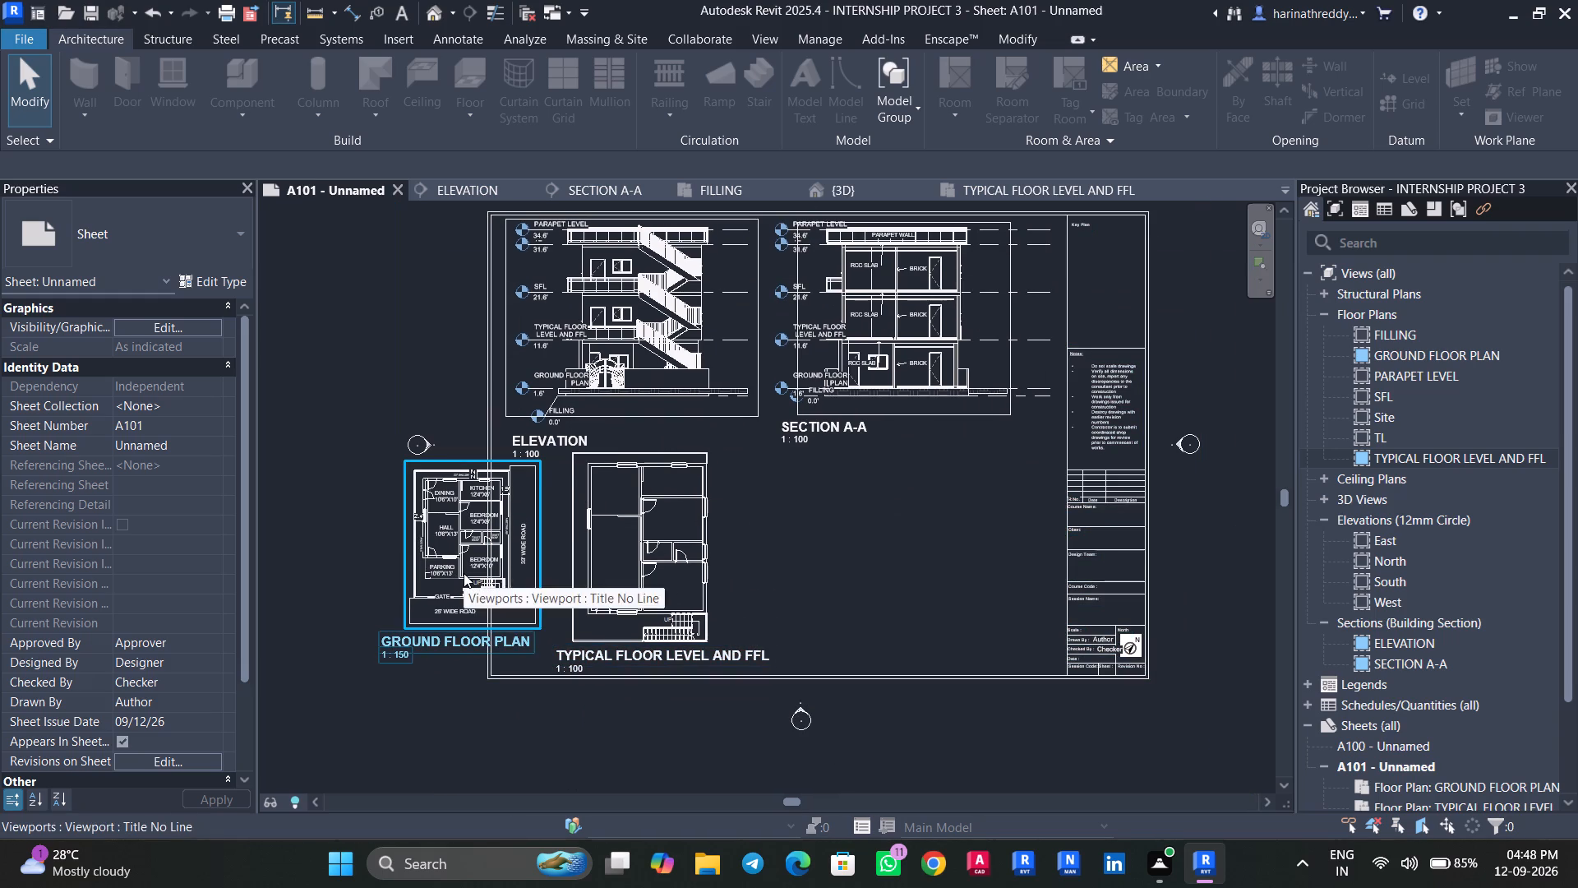
Move the GROUND FLOOR PLAN viewport inside the title block, to the right side of the typical floor plan below SECTION A-A.
{"action": "left_click", "coordinate": [464, 573]}
{"action": "left_click_drag", "start_coordinate": [471, 567], "coordinate": [798, 560]}
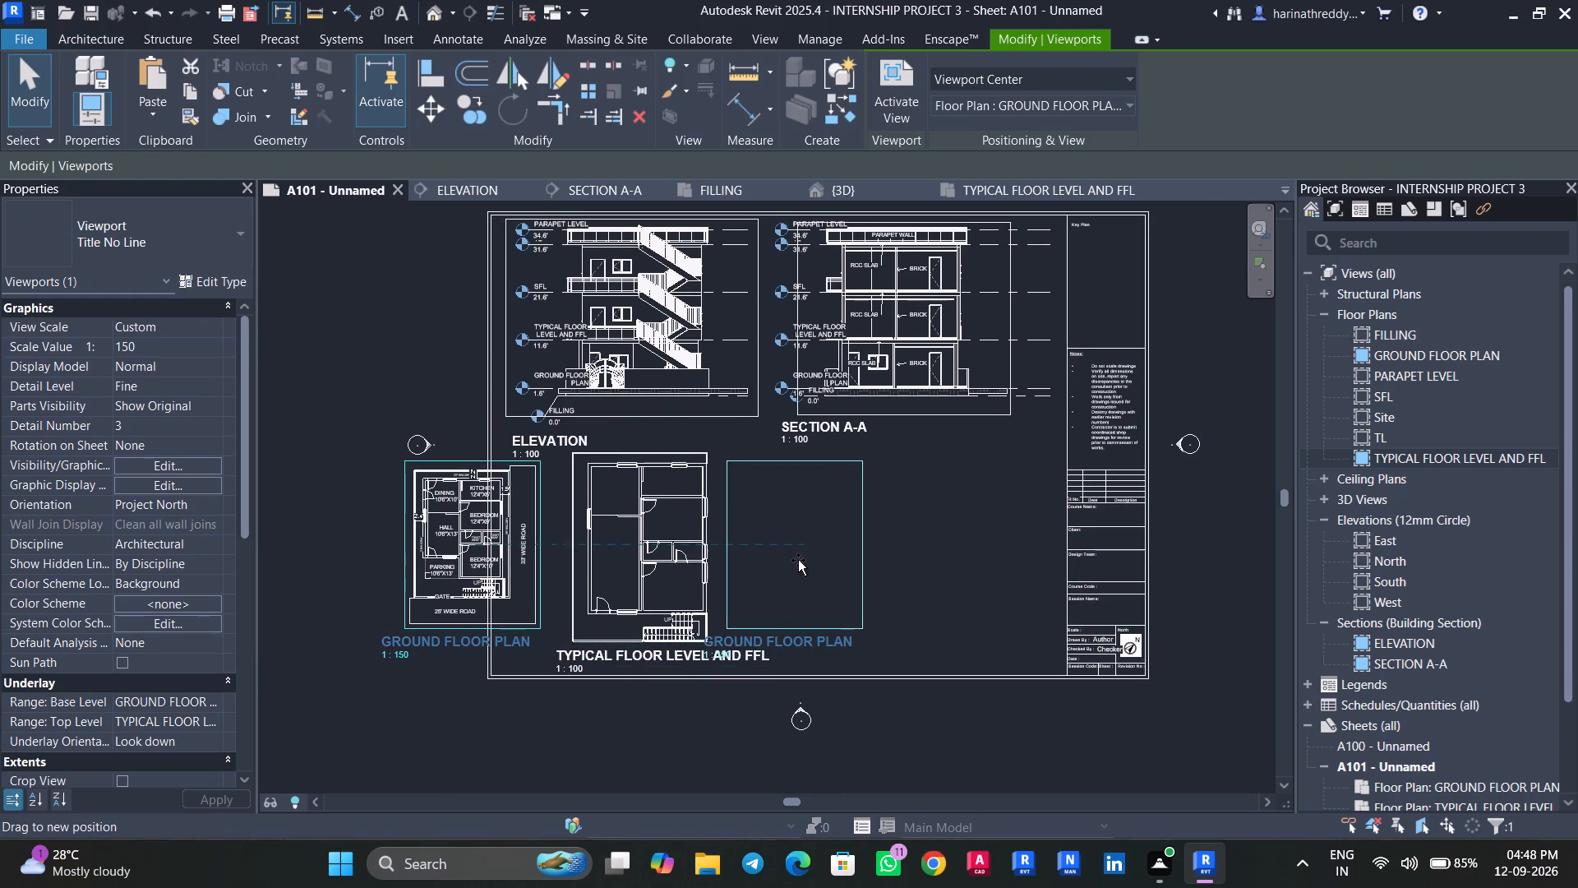
{"action": "left_click_drag", "start_coordinate": [798, 560], "coordinate": [818, 559]}
{"action": "key", "text": "Escape"}
{"action": "key", "text": "Escape"}
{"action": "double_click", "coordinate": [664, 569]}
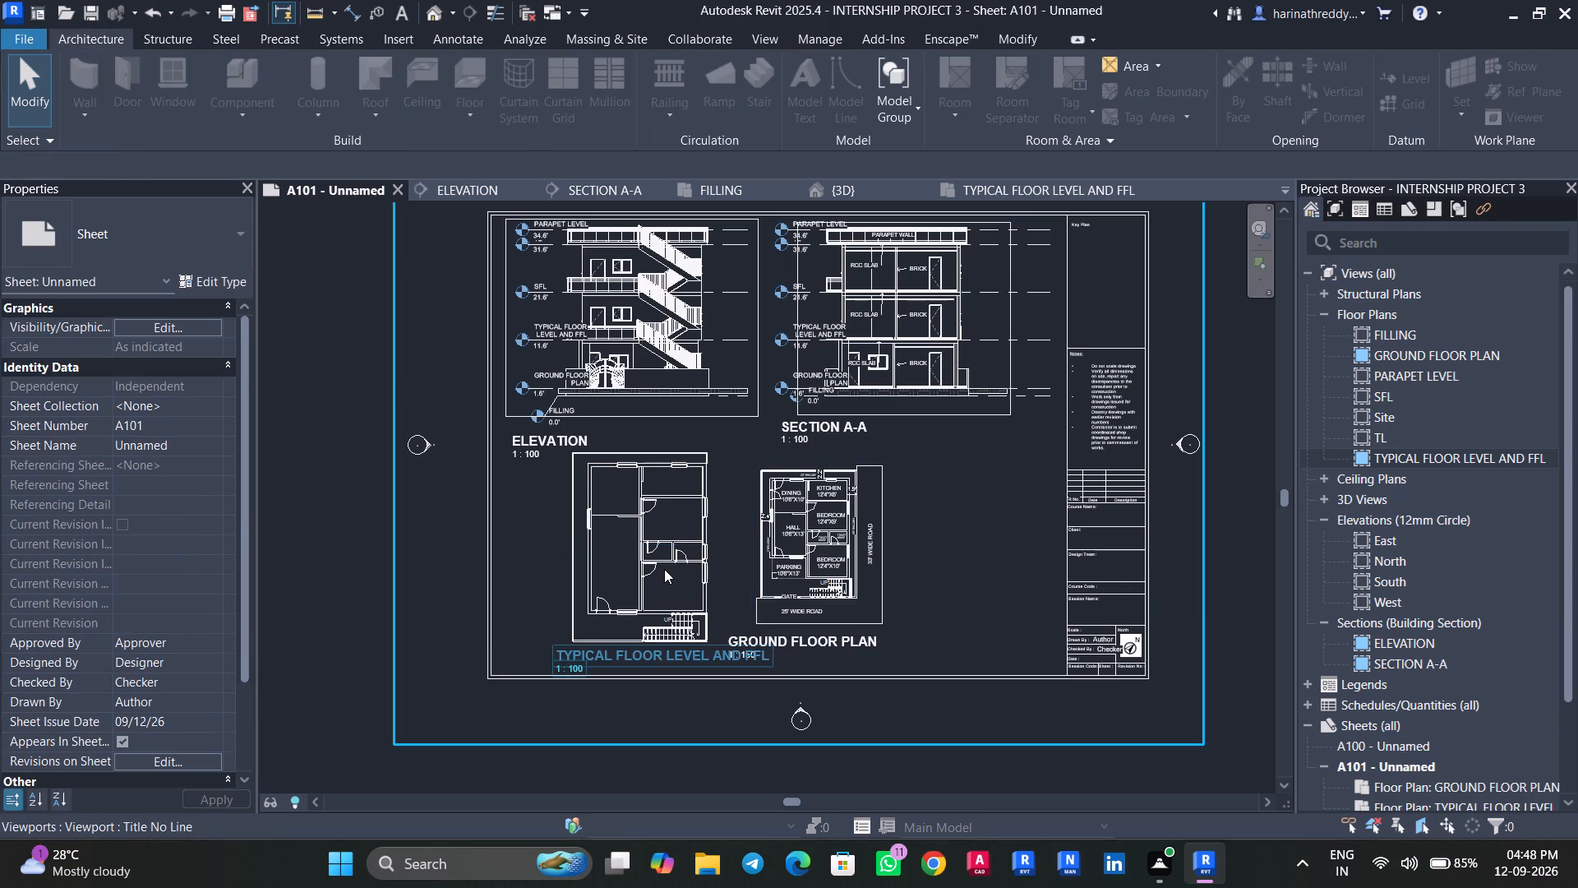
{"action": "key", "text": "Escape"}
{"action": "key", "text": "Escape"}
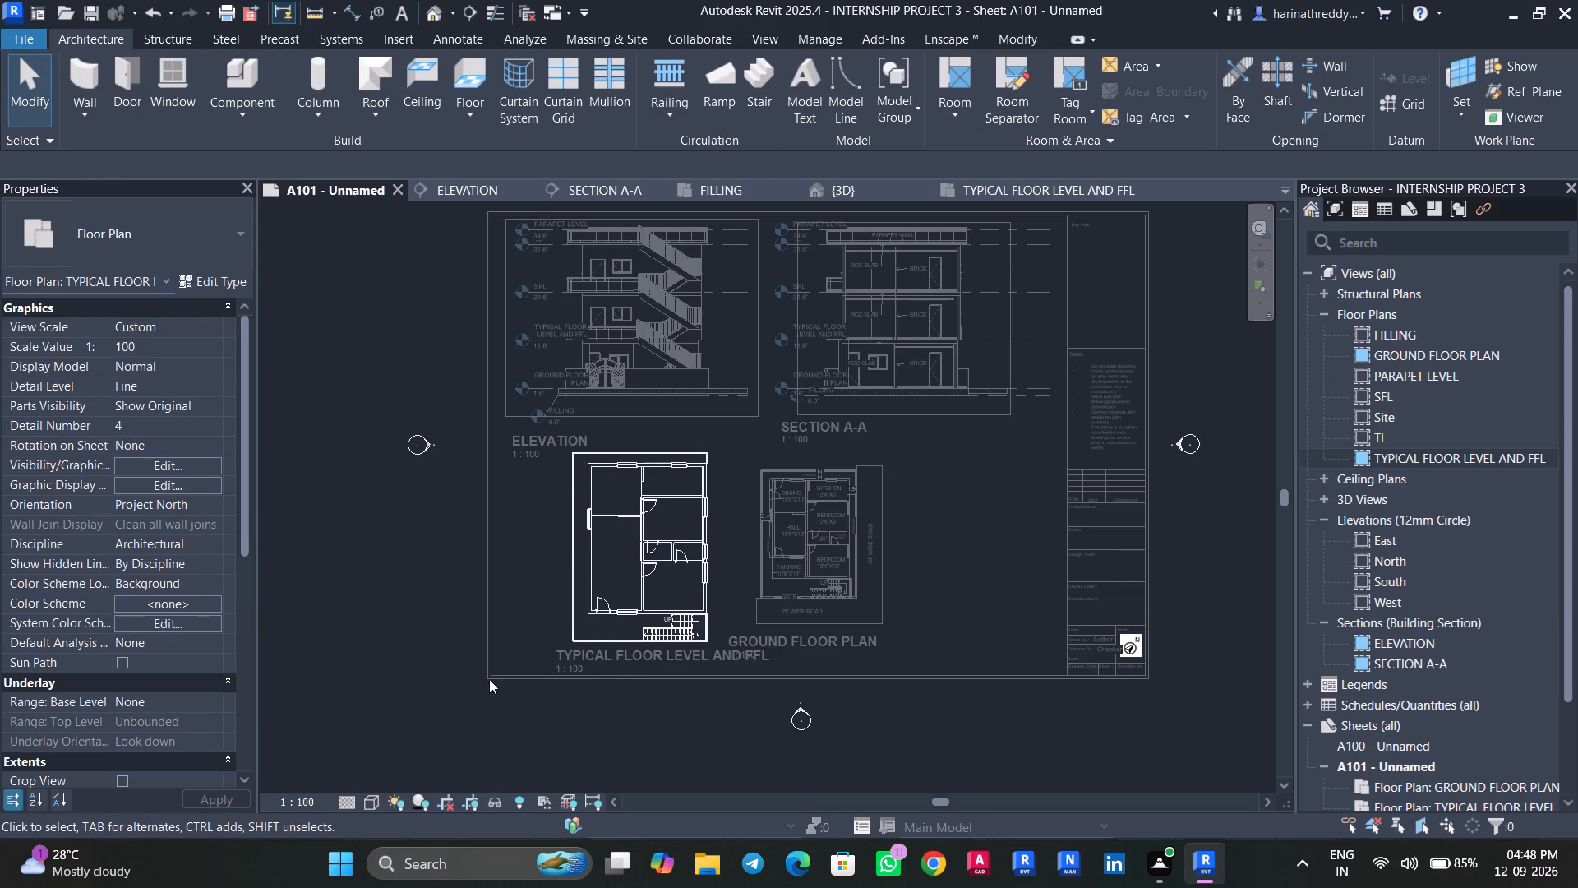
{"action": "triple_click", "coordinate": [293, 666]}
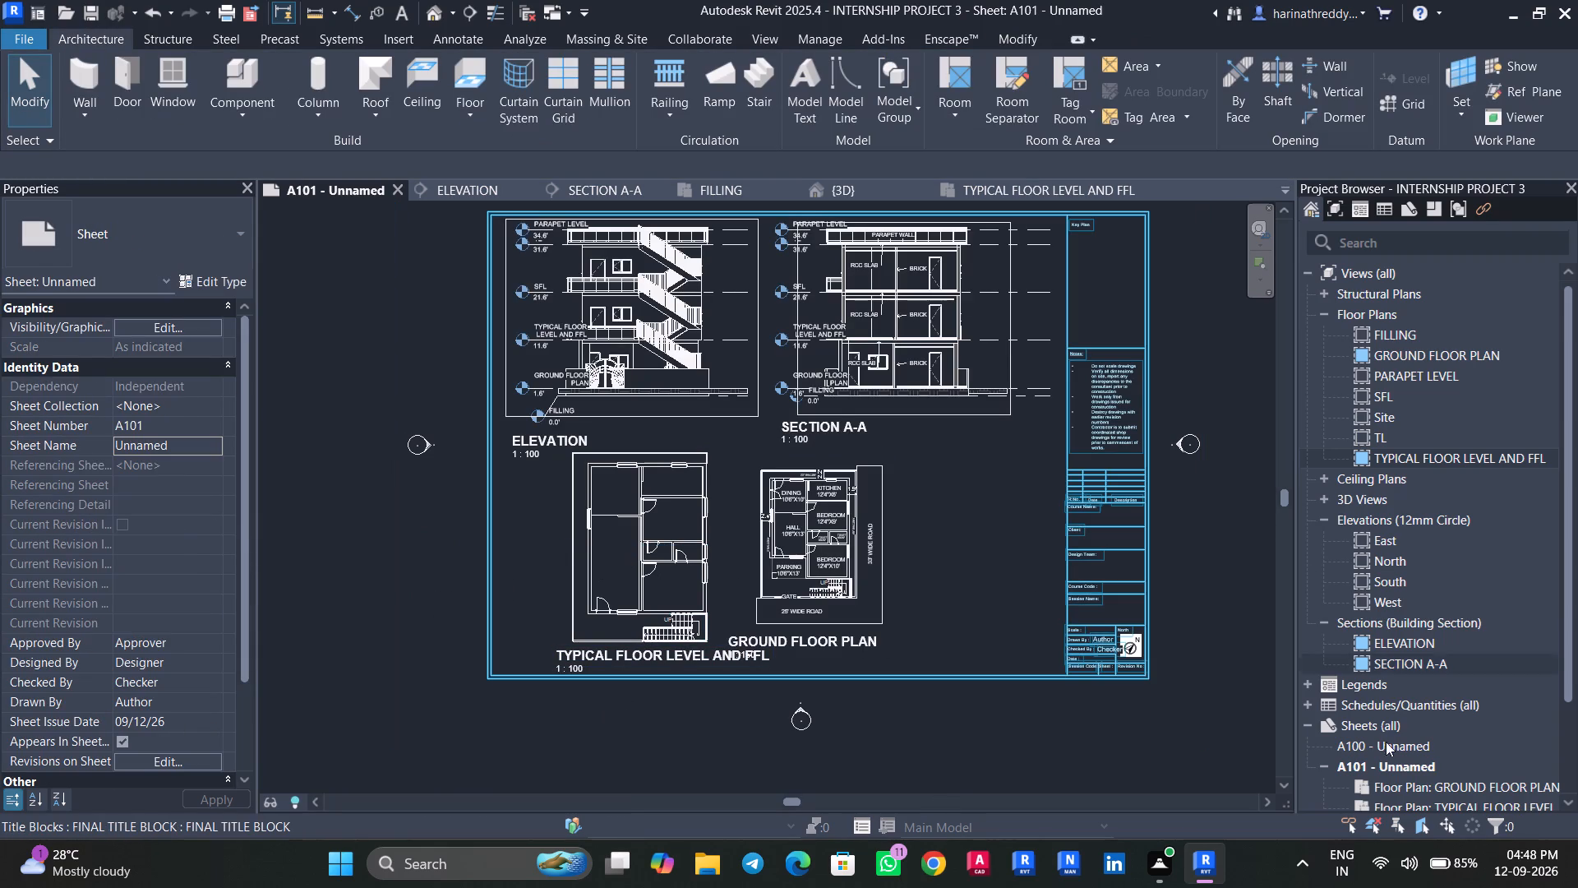
Remove the TYPICAL FLOOR LEVEL AND FFL floor plan from sheet A101.
{"action": "scroll", "coordinate": [1354, 721], "scroll_direction": "down", "scroll_amount": 2}
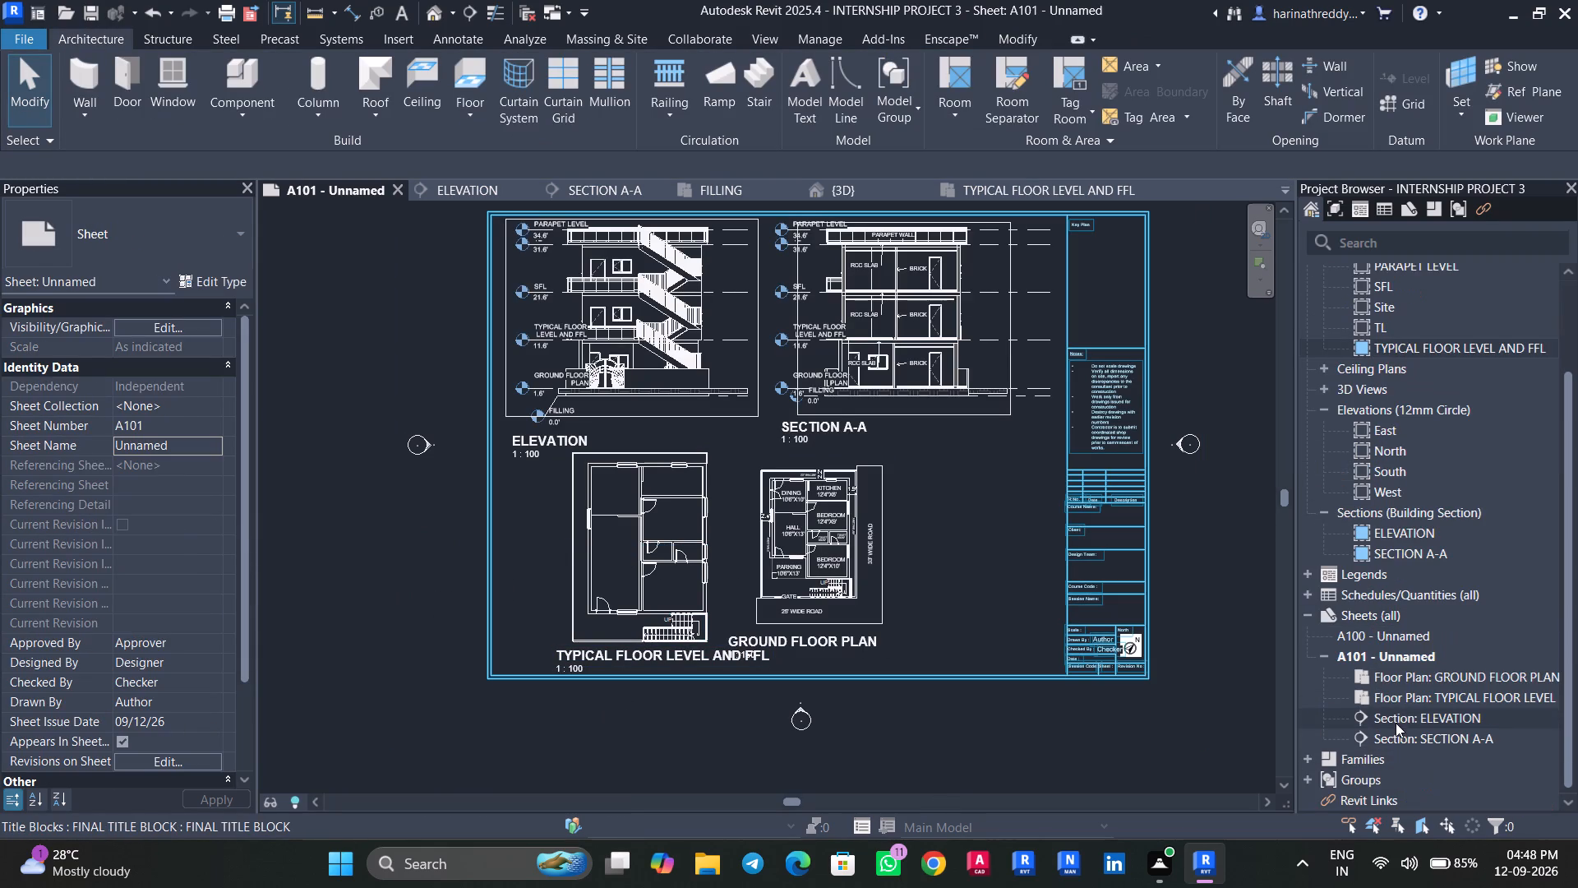
{"action": "right_click", "coordinate": [1405, 705]}
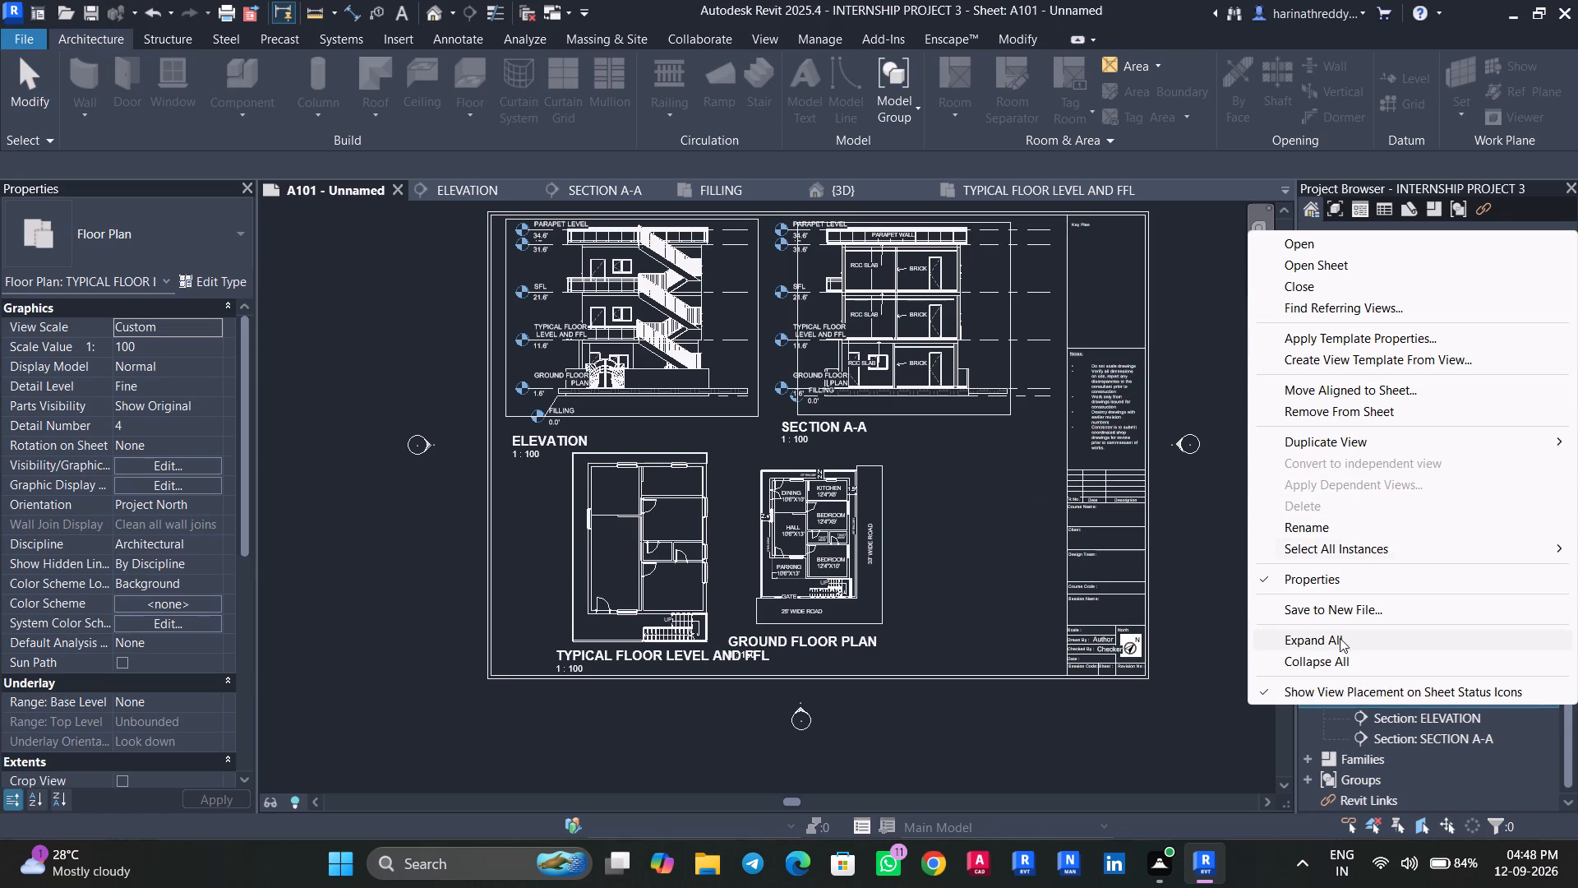
{"action": "key", "text": "Escape"}
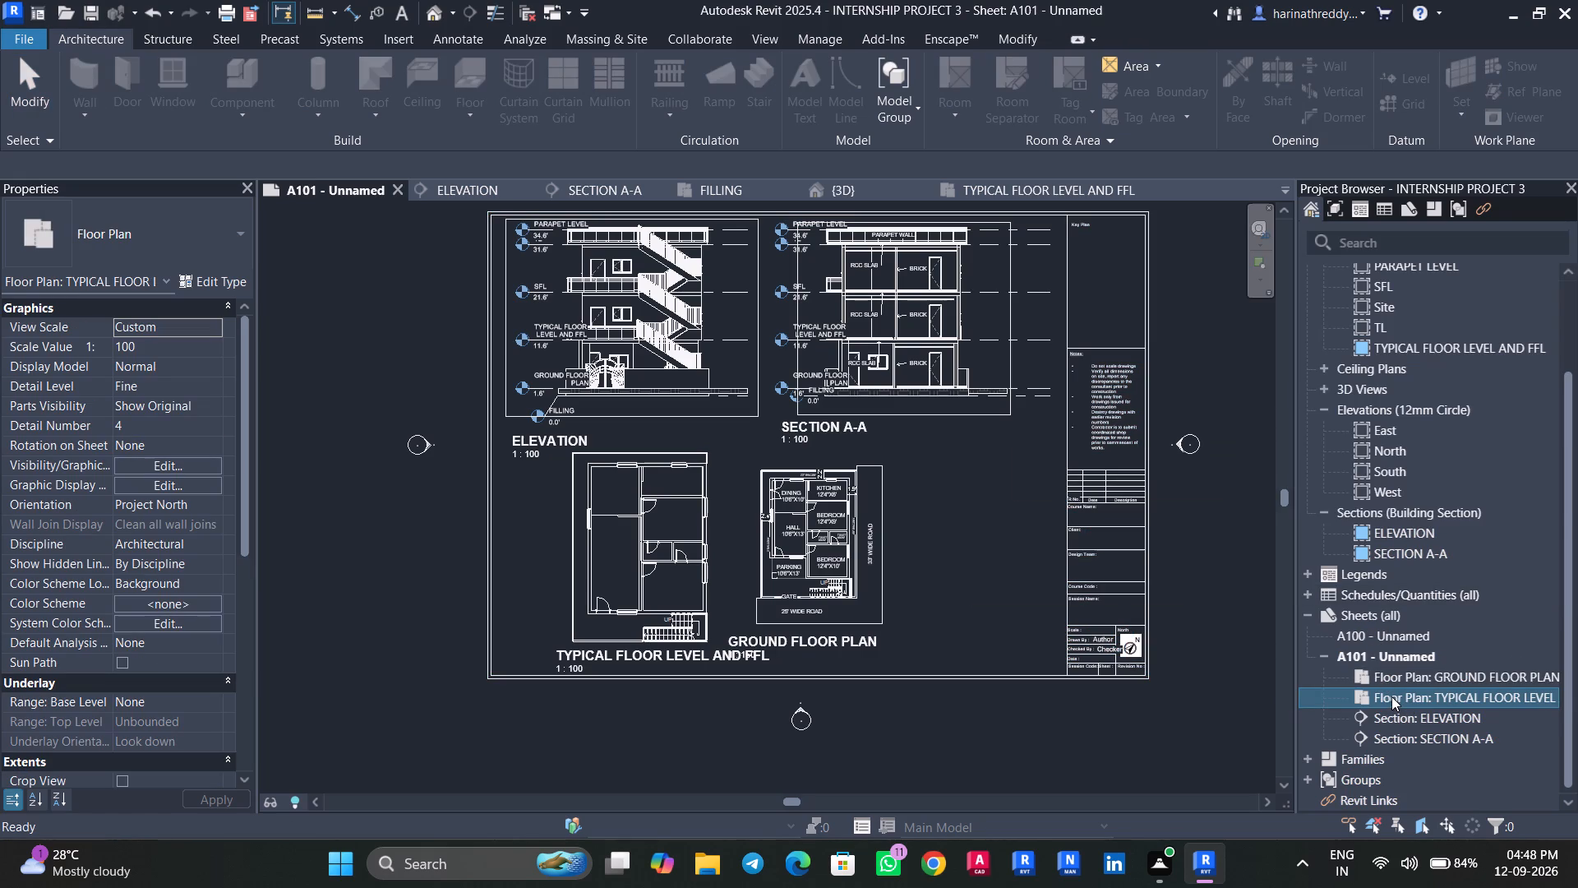
{"action": "key", "text": "Delete"}
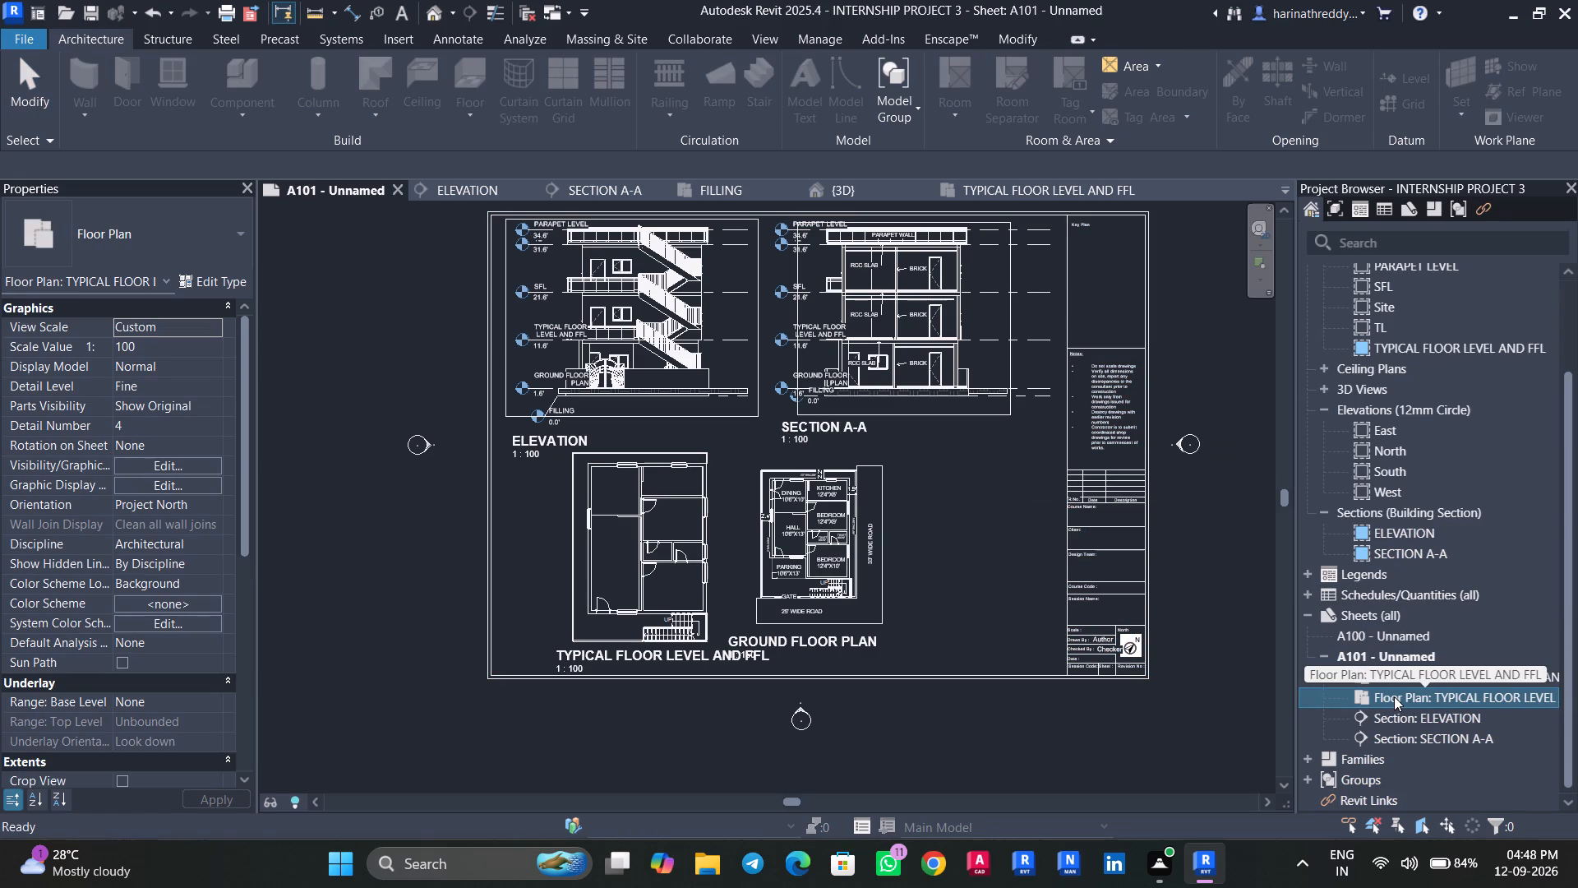
{"action": "right_click", "coordinate": [1391, 696]}
{"action": "key", "text": "Escape"}
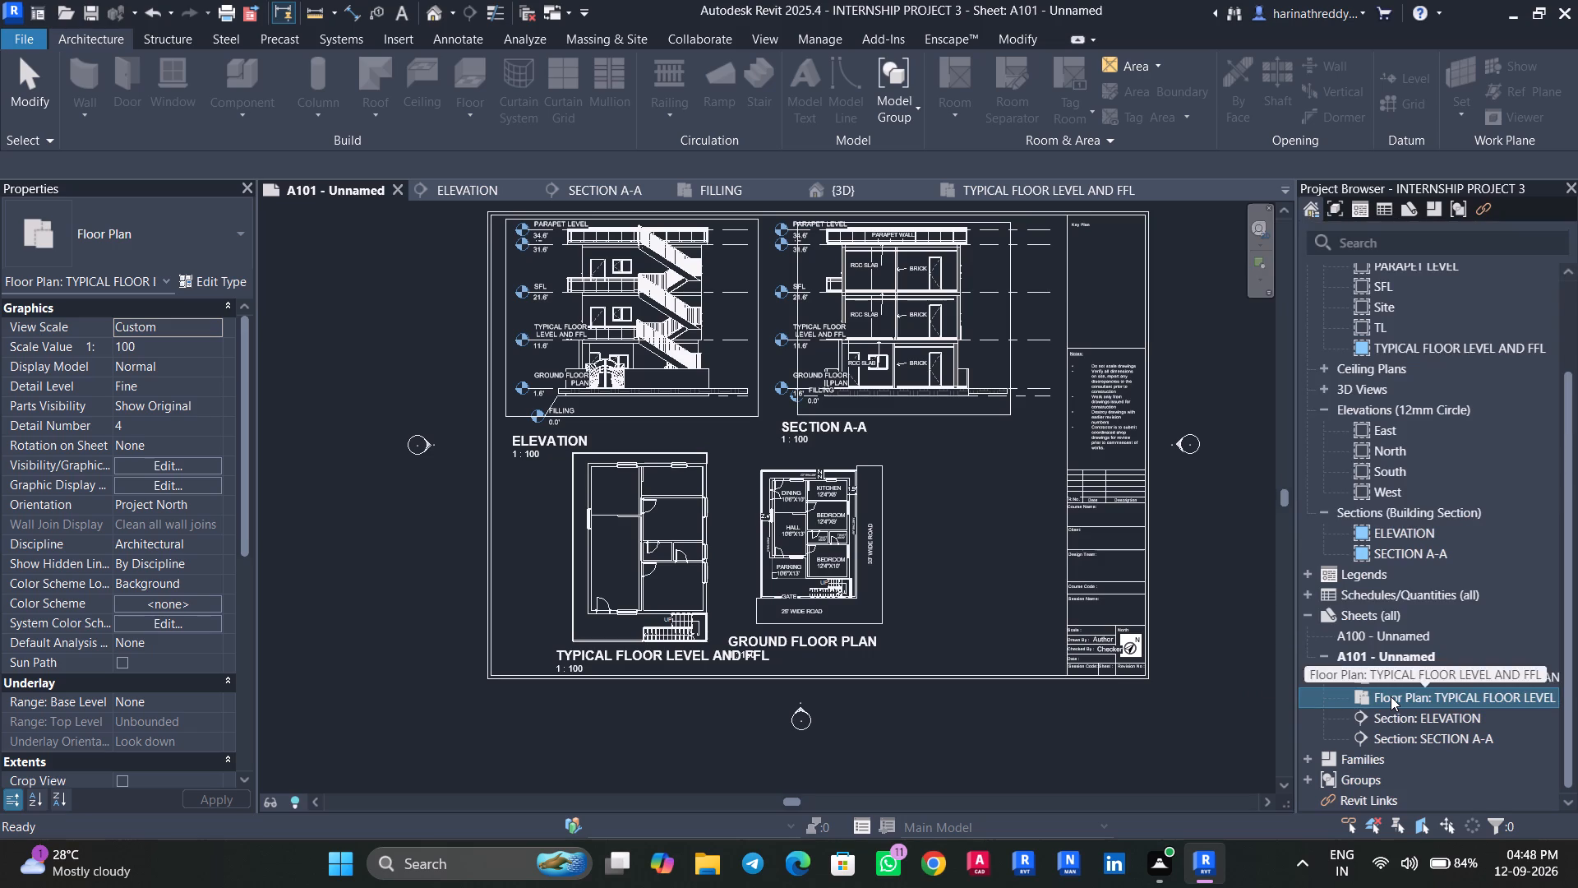
{"action": "right_click", "coordinate": [1391, 696]}
{"action": "key", "text": "Escape"}
{"action": "key", "text": "Escape"}
{"action": "scroll", "coordinate": [650, 663], "scroll_direction": "down", "scroll_amount": 3}
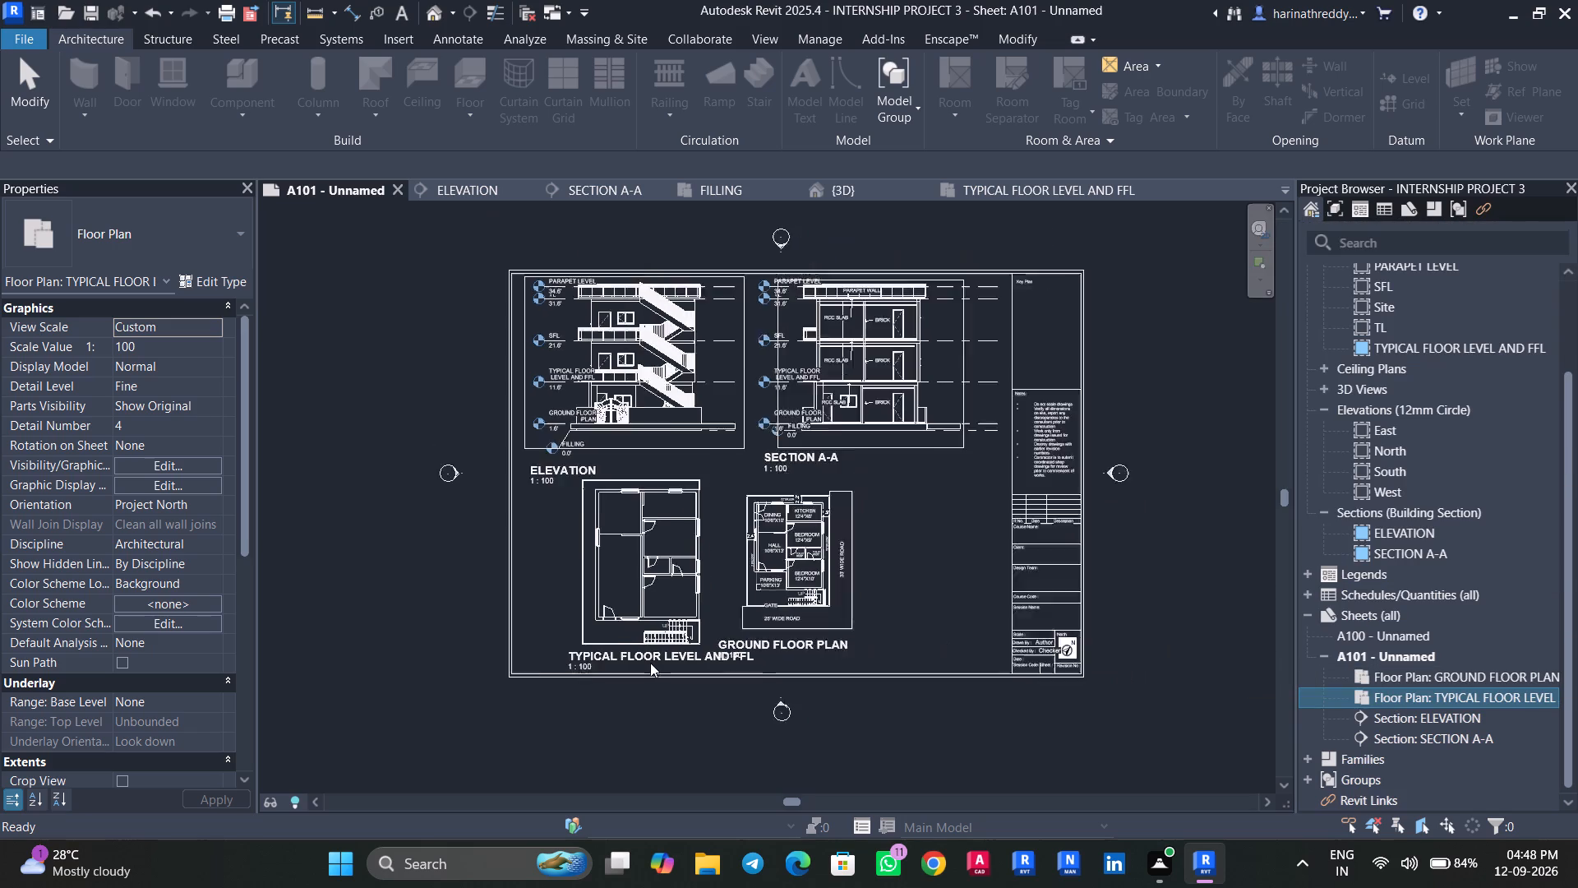
{"action": "right_click", "coordinate": [1370, 693]}
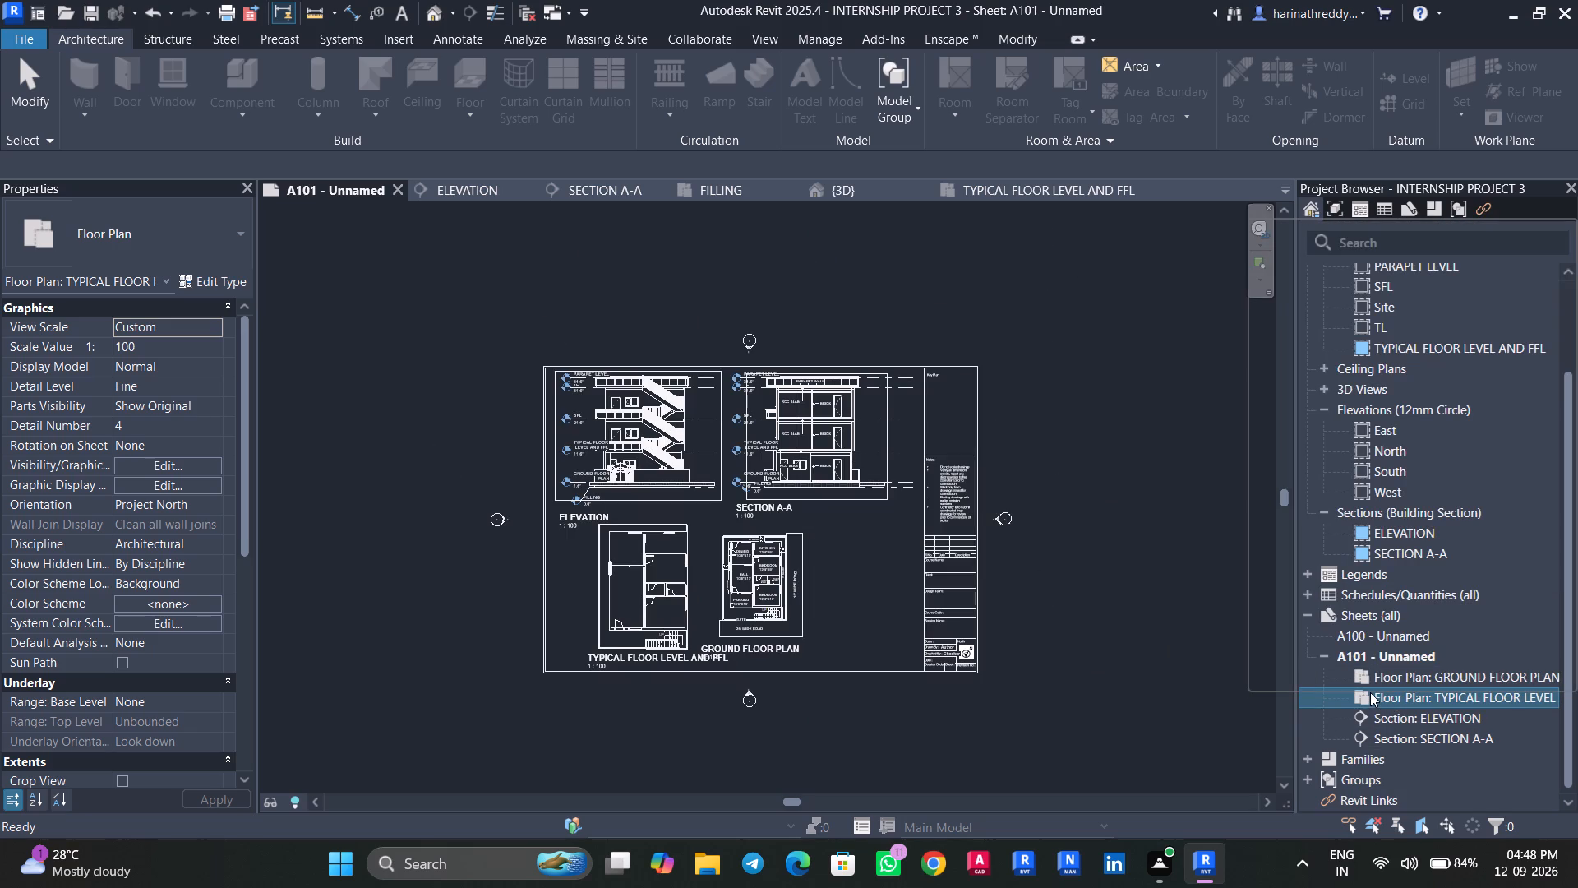
{"action": "left_click", "coordinate": [1409, 396]}
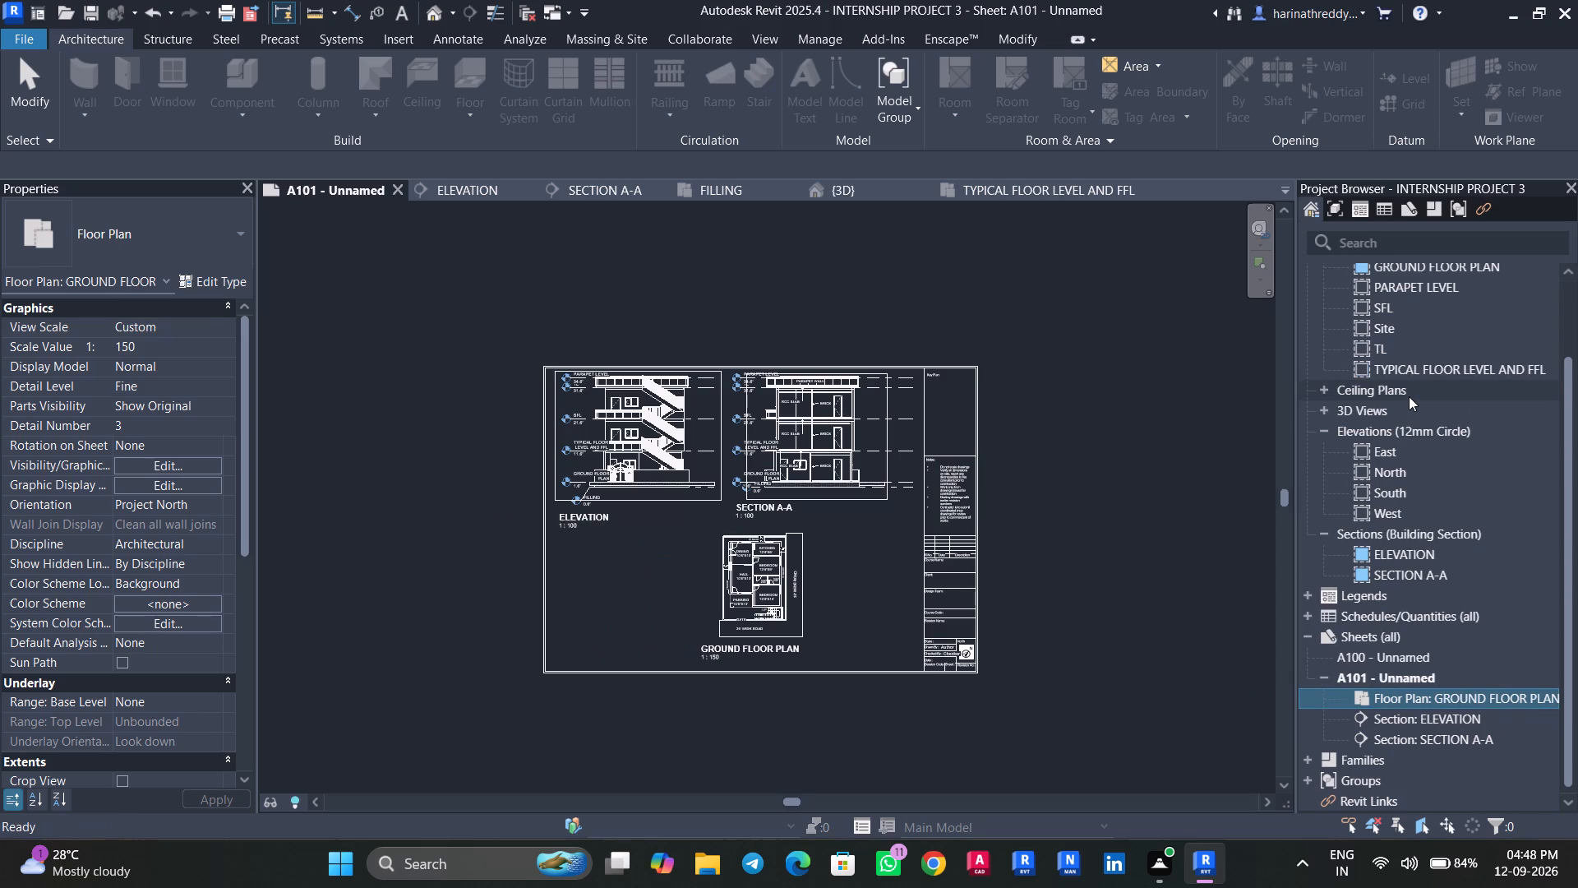
{"action": "key", "text": "Escape"}
Nudge the GROUND FLOOR PLAN viewport leftward until it sits below ELEVATION, just inside the sheet's left border.
{"action": "left_click", "coordinate": [791, 628]}
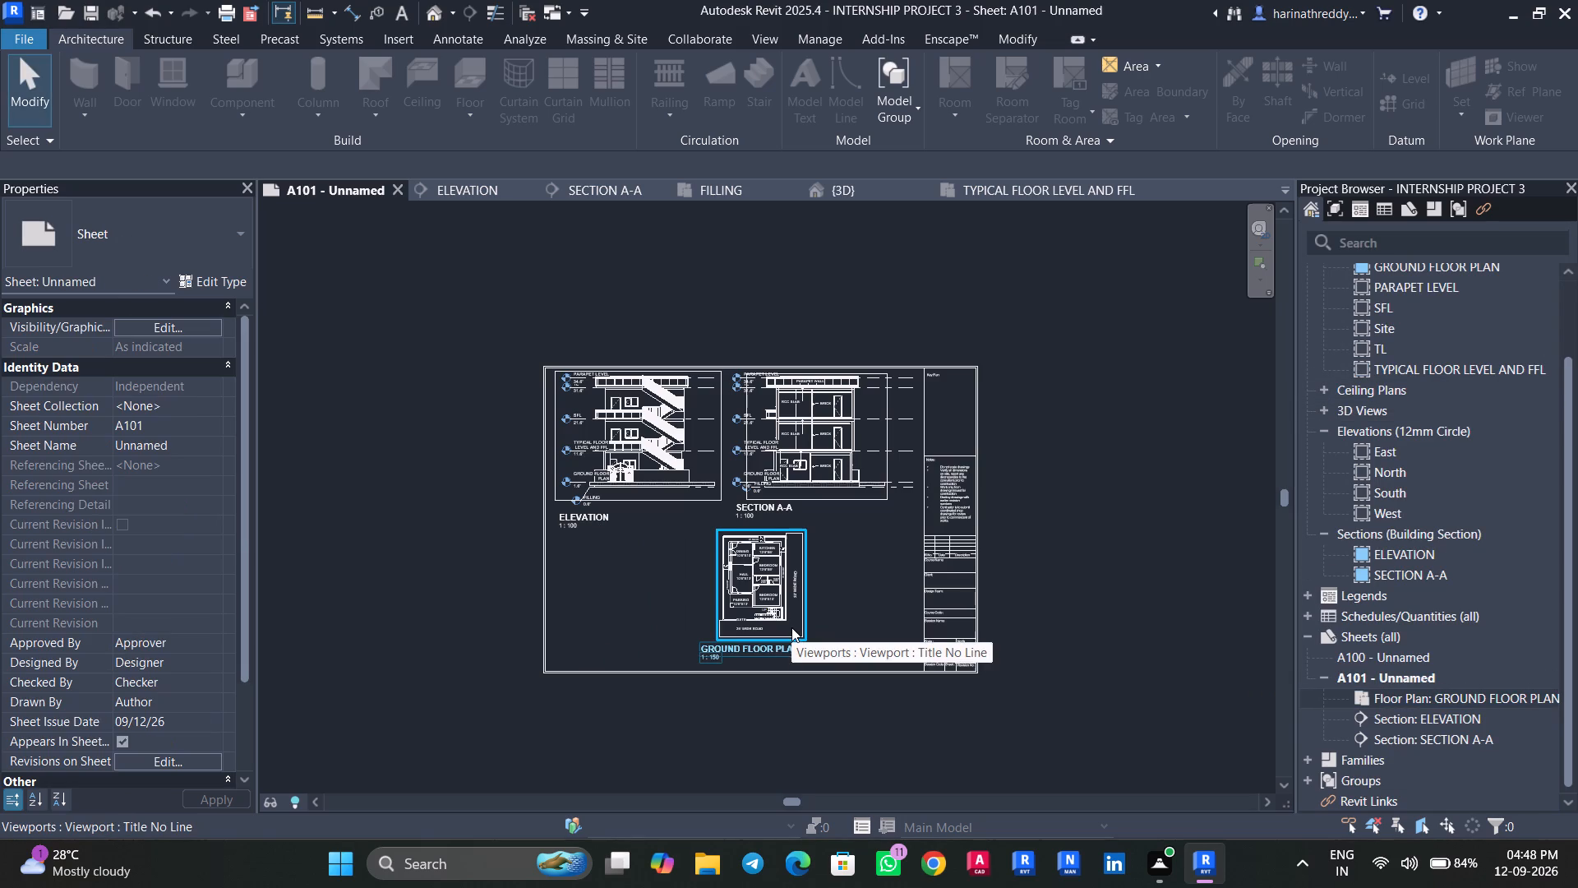
{"action": "key", "text": "Left"}
{"action": "key", "text": "Left"}
{"action": "key", "text": "Left"}
{"action": "key", "text": "Left"}
{"action": "key", "text": "Left"}
{"action": "key", "text": "Left"}
{"action": "key", "text": "Left"}
{"action": "scroll", "coordinate": [791, 627], "scroll_direction": "up", "scroll_amount": 4}
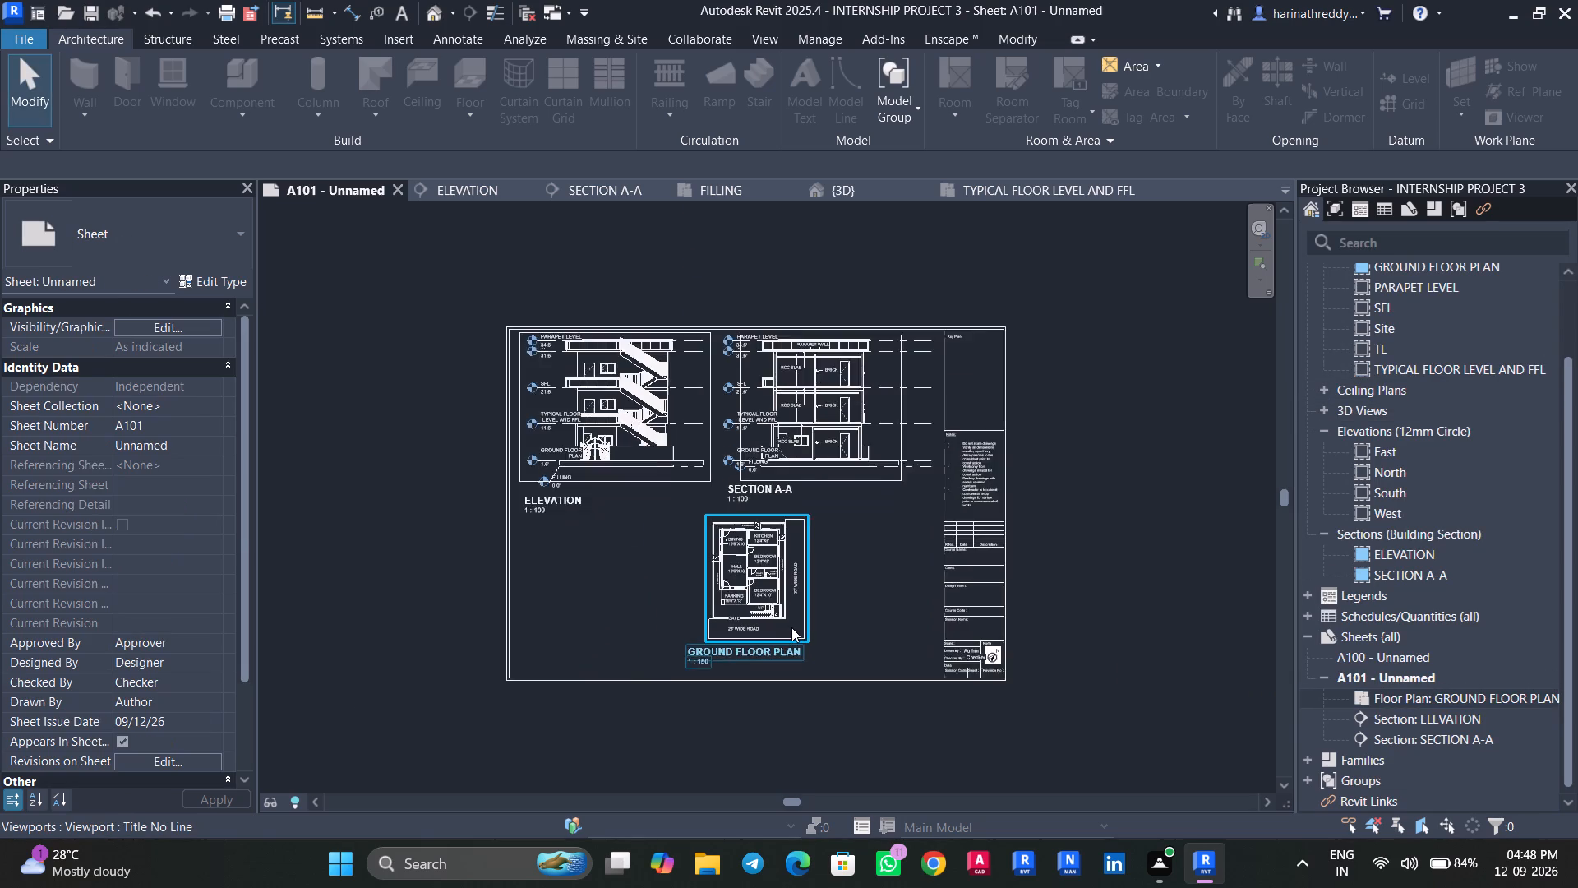
{"action": "key", "text": "Escape"}
{"action": "key", "text": "Escape"}
{"action": "left_click", "coordinate": [791, 627]}
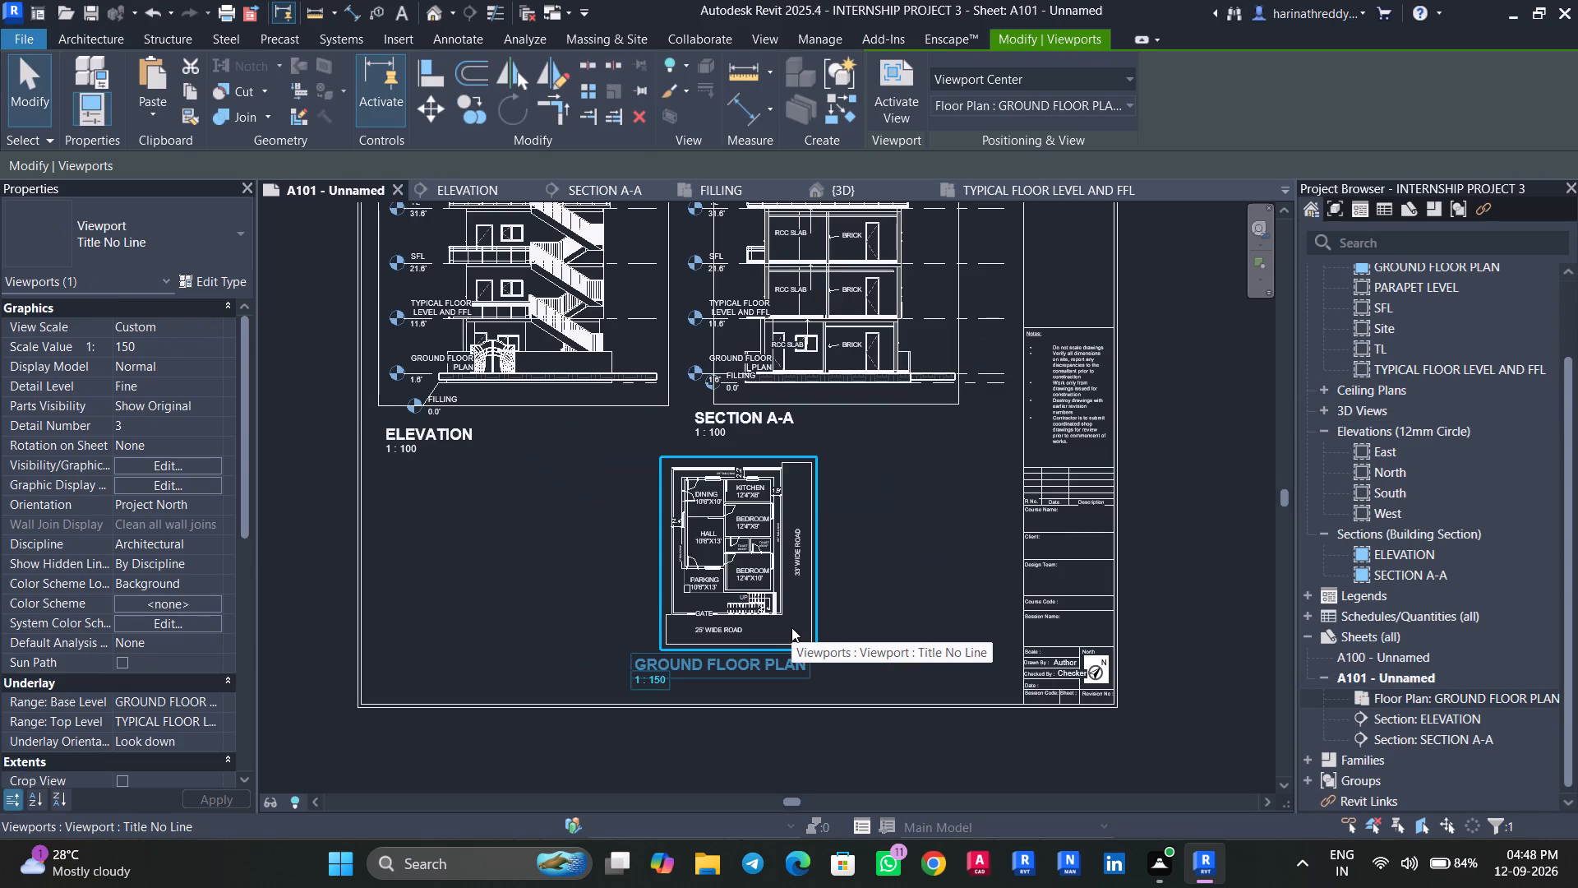
{"action": "key", "text": "Left"}
{"action": "key", "text": "Left"}
{"action": "key", "text": "Left"}
{"action": "key", "text": "Left"}
{"action": "key", "text": "Left"}
{"action": "key", "text": "Left"}
{"action": "key", "text": "Left"}
{"action": "key", "text": "Left"}
{"action": "key", "text": "Left"}
{"action": "key", "text": "Left"}
{"action": "key", "text": "Left"}
{"action": "key", "text": "Left"}
{"action": "key", "text": "Left"}
{"action": "key", "text": "Left"}
{"action": "key", "text": "Left"}
{"action": "key", "text": "Left"}
{"action": "key", "text": "Left"}
{"action": "key", "text": "Left"}
{"action": "key", "text": "Left"}
{"action": "key", "text": "Left"}
{"action": "key", "text": "Left"}
{"action": "key", "text": "Left"}
{"action": "key", "text": "Left"}
{"action": "key", "text": "Left"}
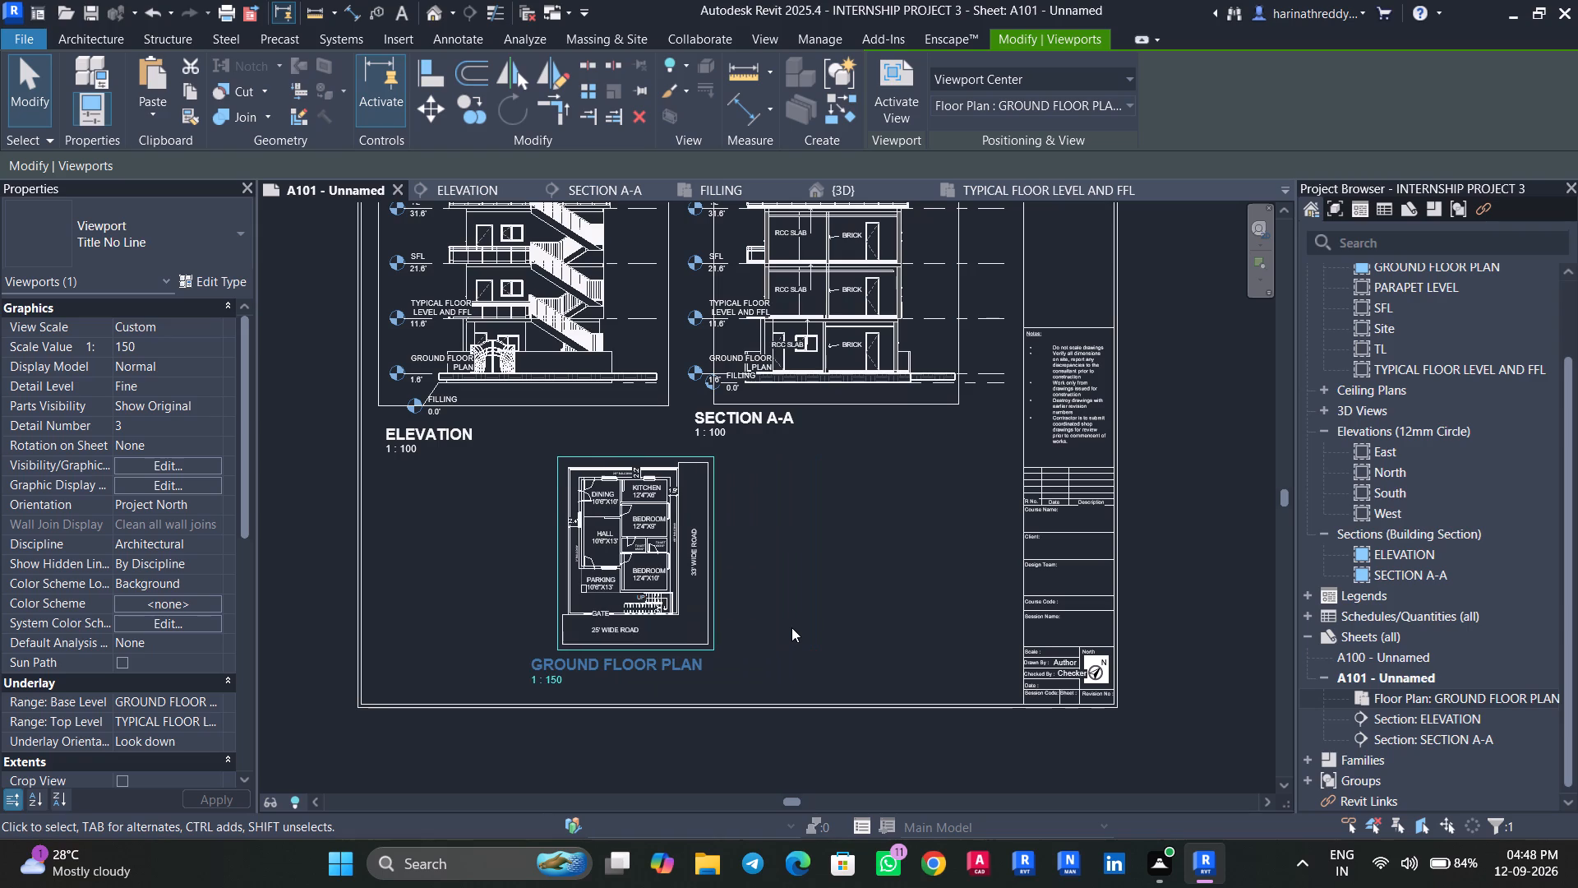
{"action": "key", "text": "Left"}
{"action": "key", "text": "Left"}
{"action": "key", "text": "Left"}
{"action": "key", "text": "Left"}
{"action": "key", "text": "Left"}
{"action": "key", "text": "Left"}
{"action": "key", "text": "Left"}
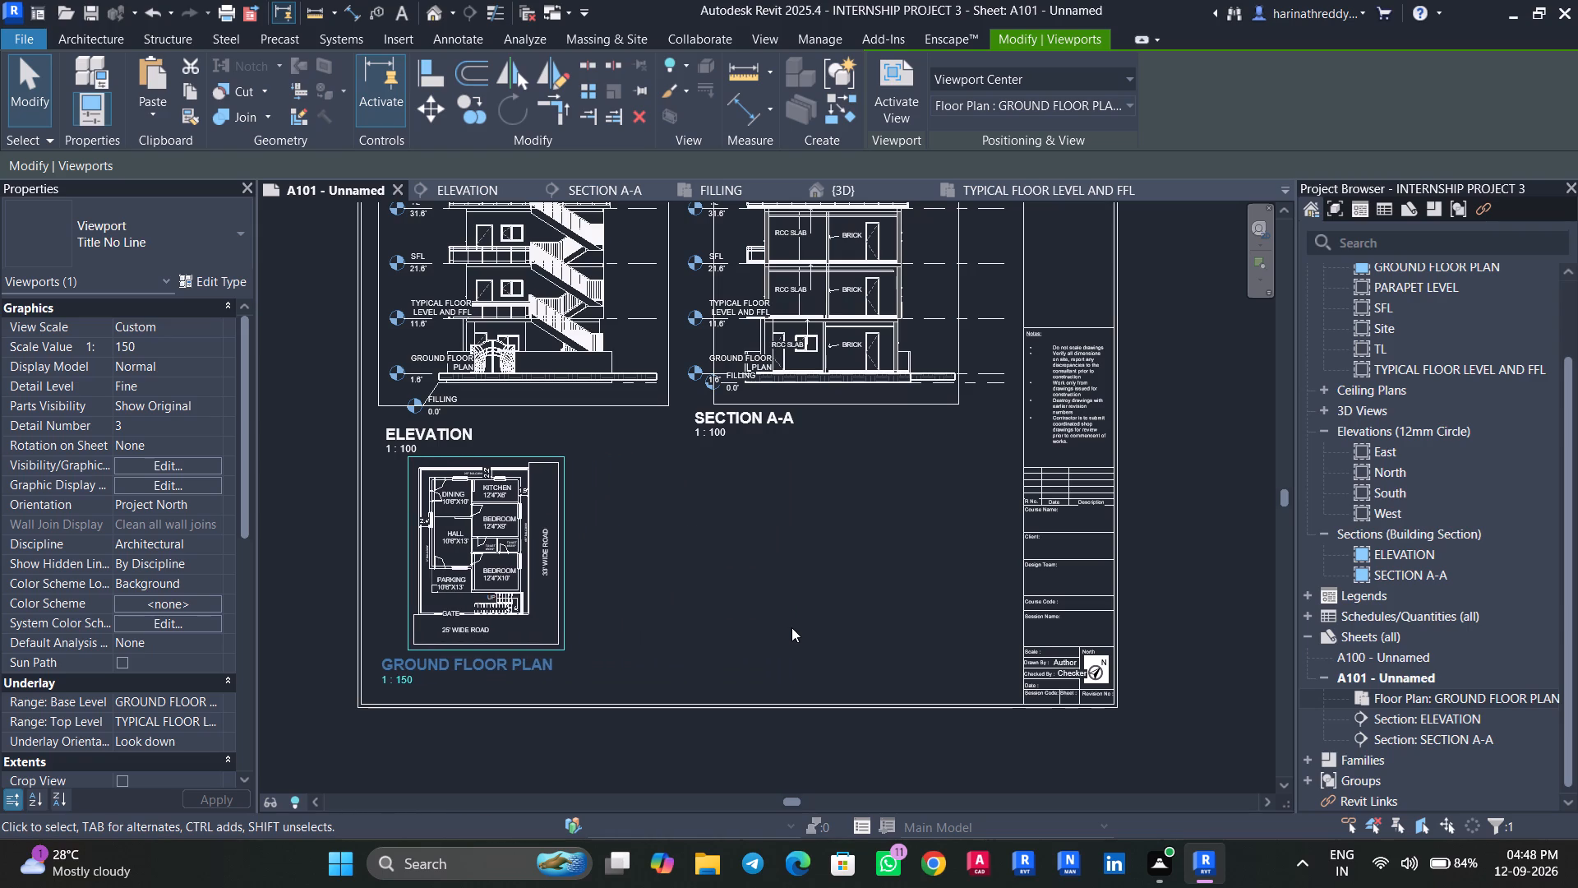
{"action": "key", "text": "Escape"}
{"action": "key", "text": "Escape"}
{"action": "key", "text": "Escape"}
In the GROUND FLOOR PLAN view, select all 2.5mm Arial text notes using the KITCHEN label and copy them to the clipboard.
{"action": "scroll", "coordinate": [1456, 335], "scroll_direction": "up", "scroll_amount": 3}
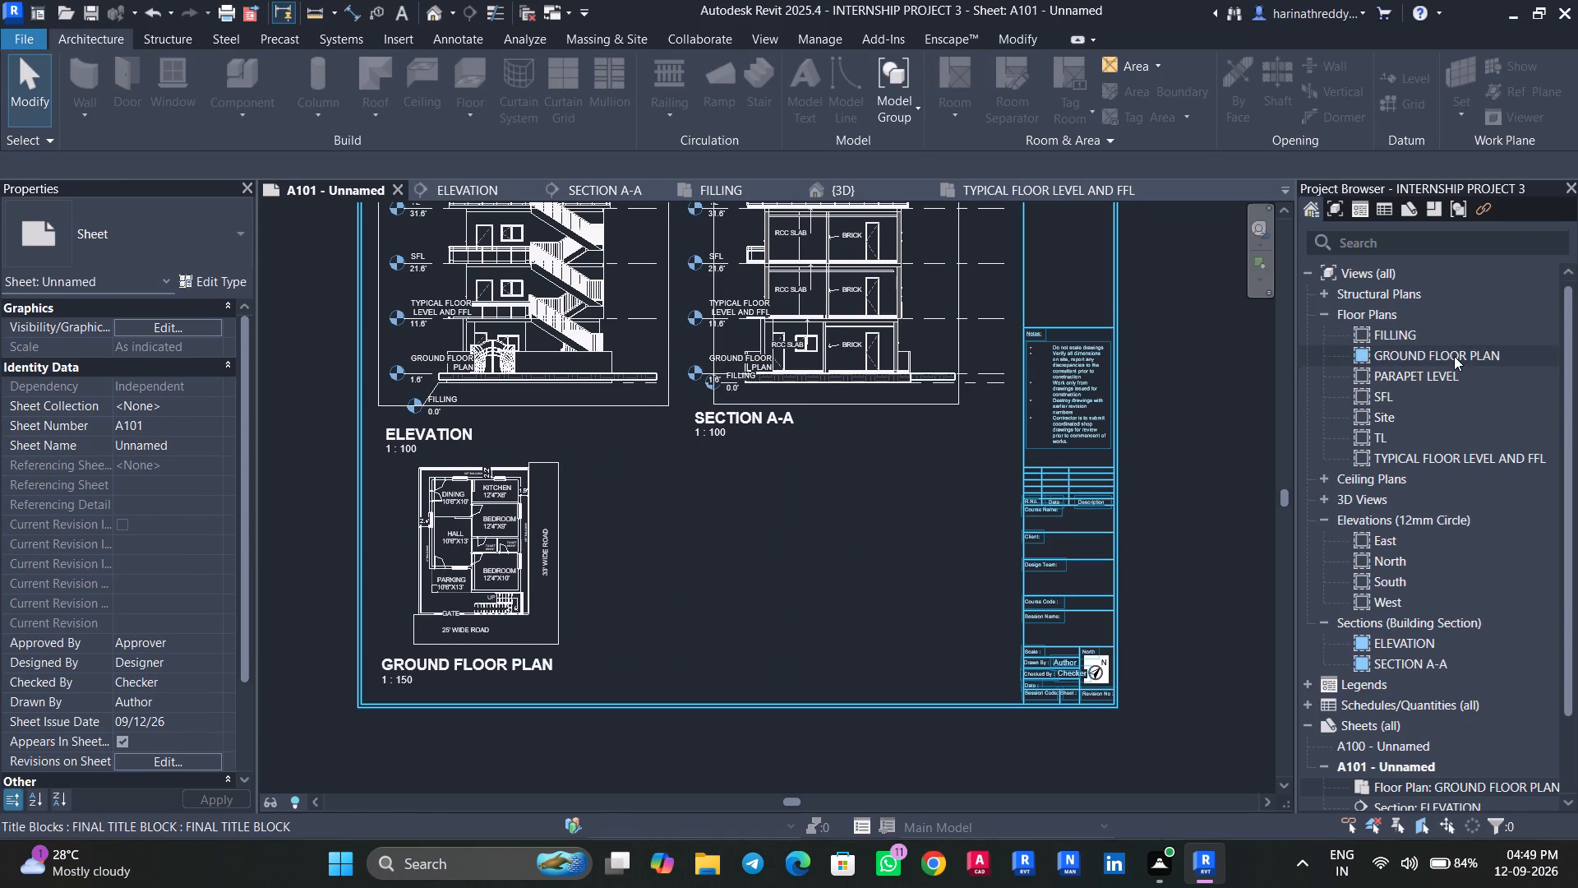
{"action": "double_click", "coordinate": [1454, 356]}
{"action": "scroll", "coordinate": [463, 544], "scroll_direction": "down", "scroll_amount": 2}
{"action": "scroll", "coordinate": [463, 544], "scroll_direction": "up", "scroll_amount": 1}
{"action": "scroll", "coordinate": [463, 544], "scroll_direction": "down", "scroll_amount": 14}
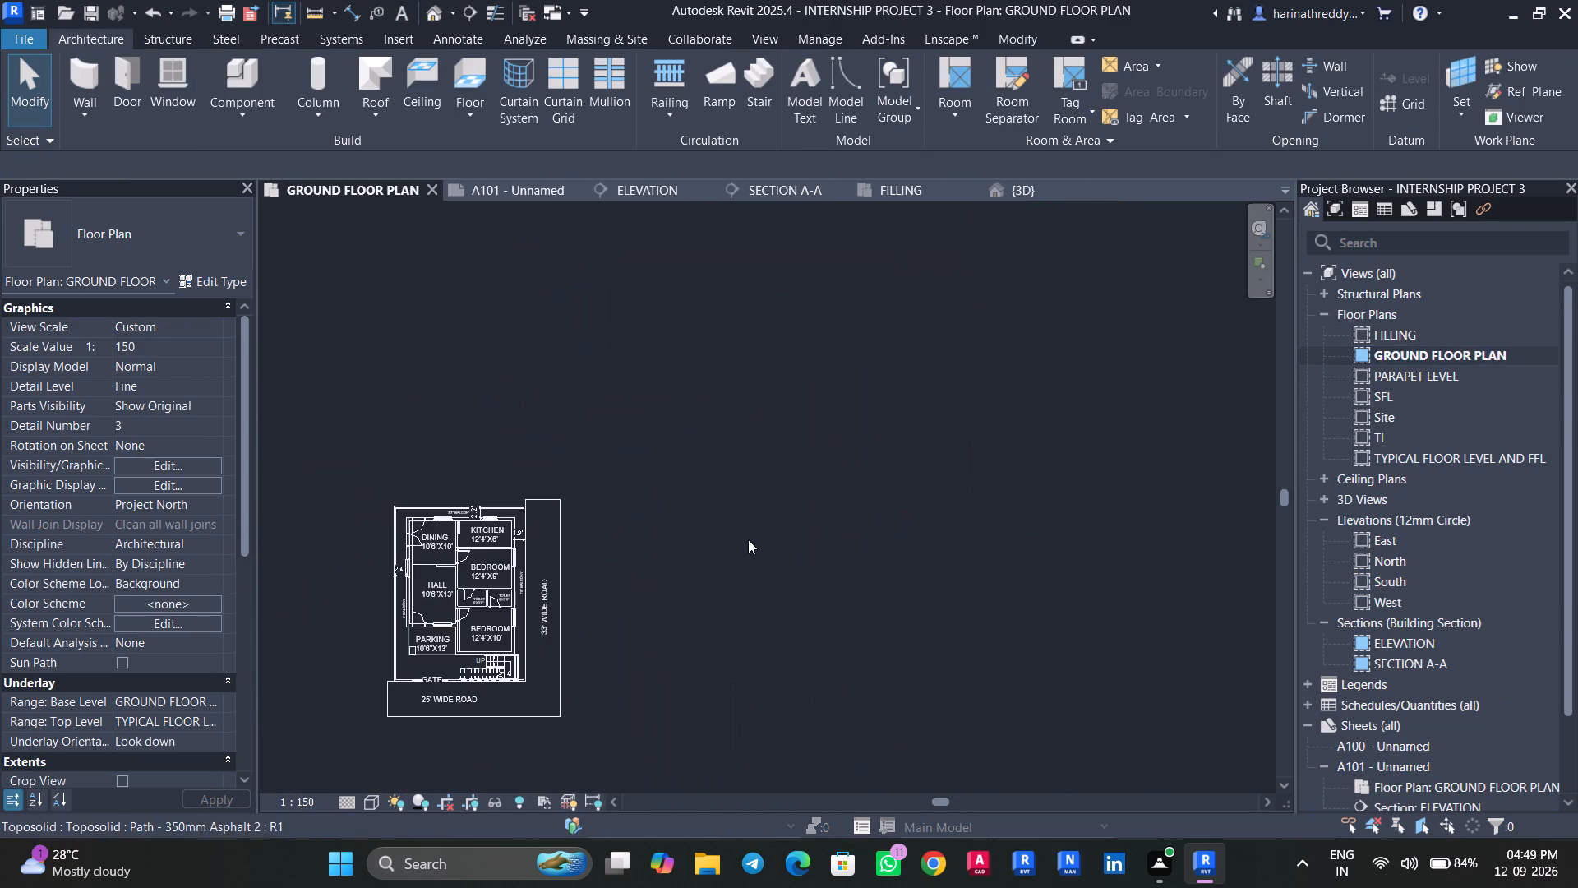
{"action": "middle_click_drag", "start_coordinate": [764, 534], "coordinate": [940, 436]}
{"action": "scroll", "coordinate": [644, 439], "scroll_direction": "up", "scroll_amount": 7}
{"action": "scroll", "coordinate": [644, 439], "scroll_direction": "down", "scroll_amount": 1}
{"action": "scroll", "coordinate": [644, 439], "scroll_direction": "up", "scroll_amount": 1}
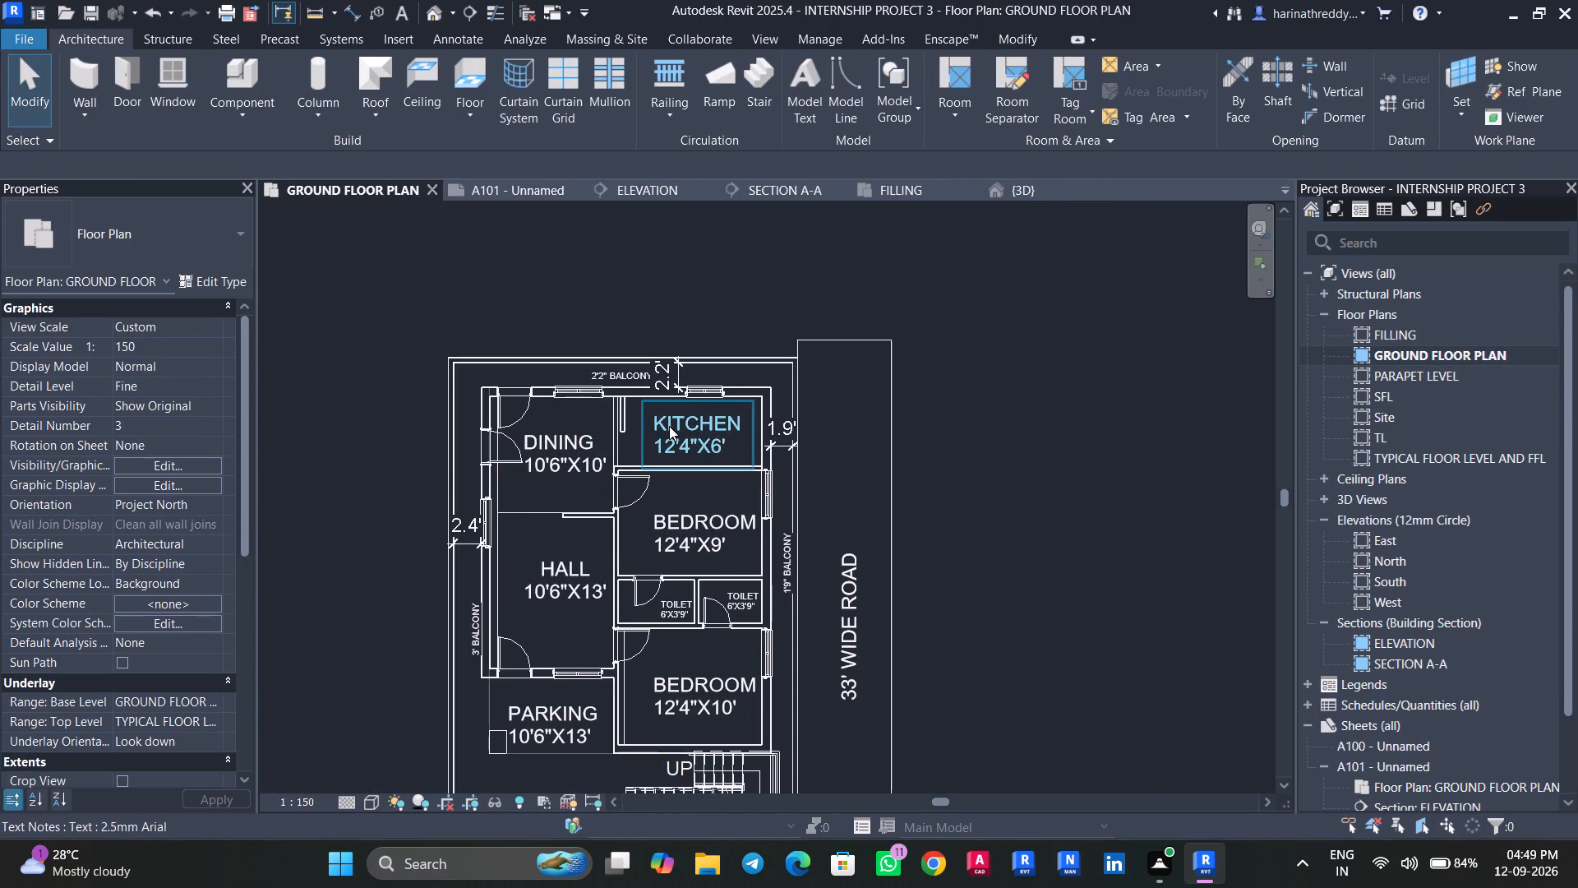
{"action": "left_click", "coordinate": [669, 426]}
{"action": "type", "text": "sa"}
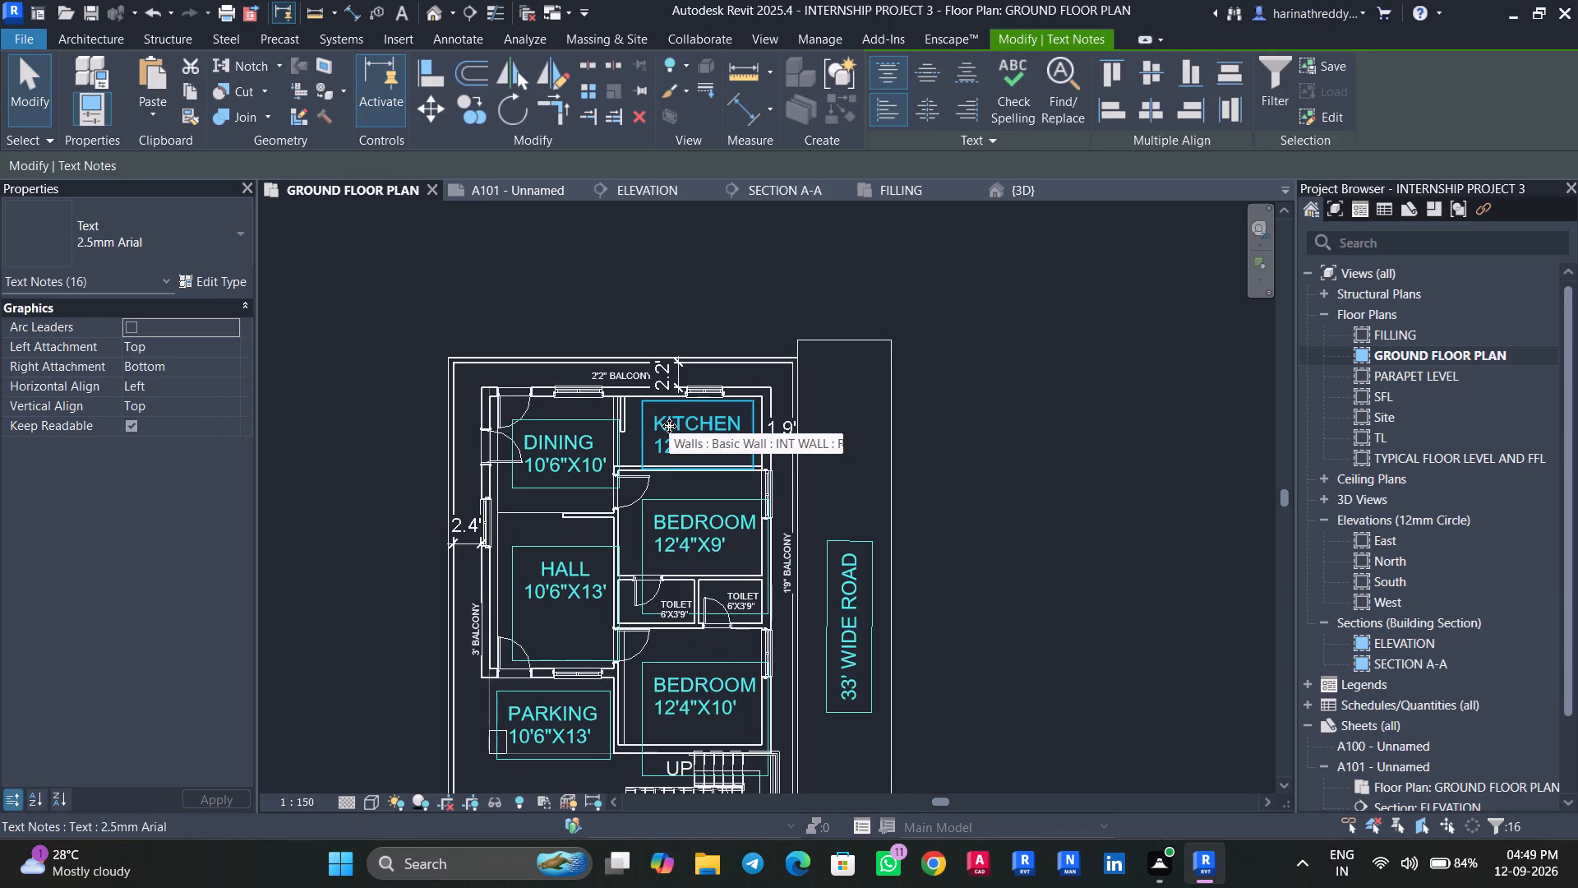
{"action": "left_click", "coordinate": [188, 95]}
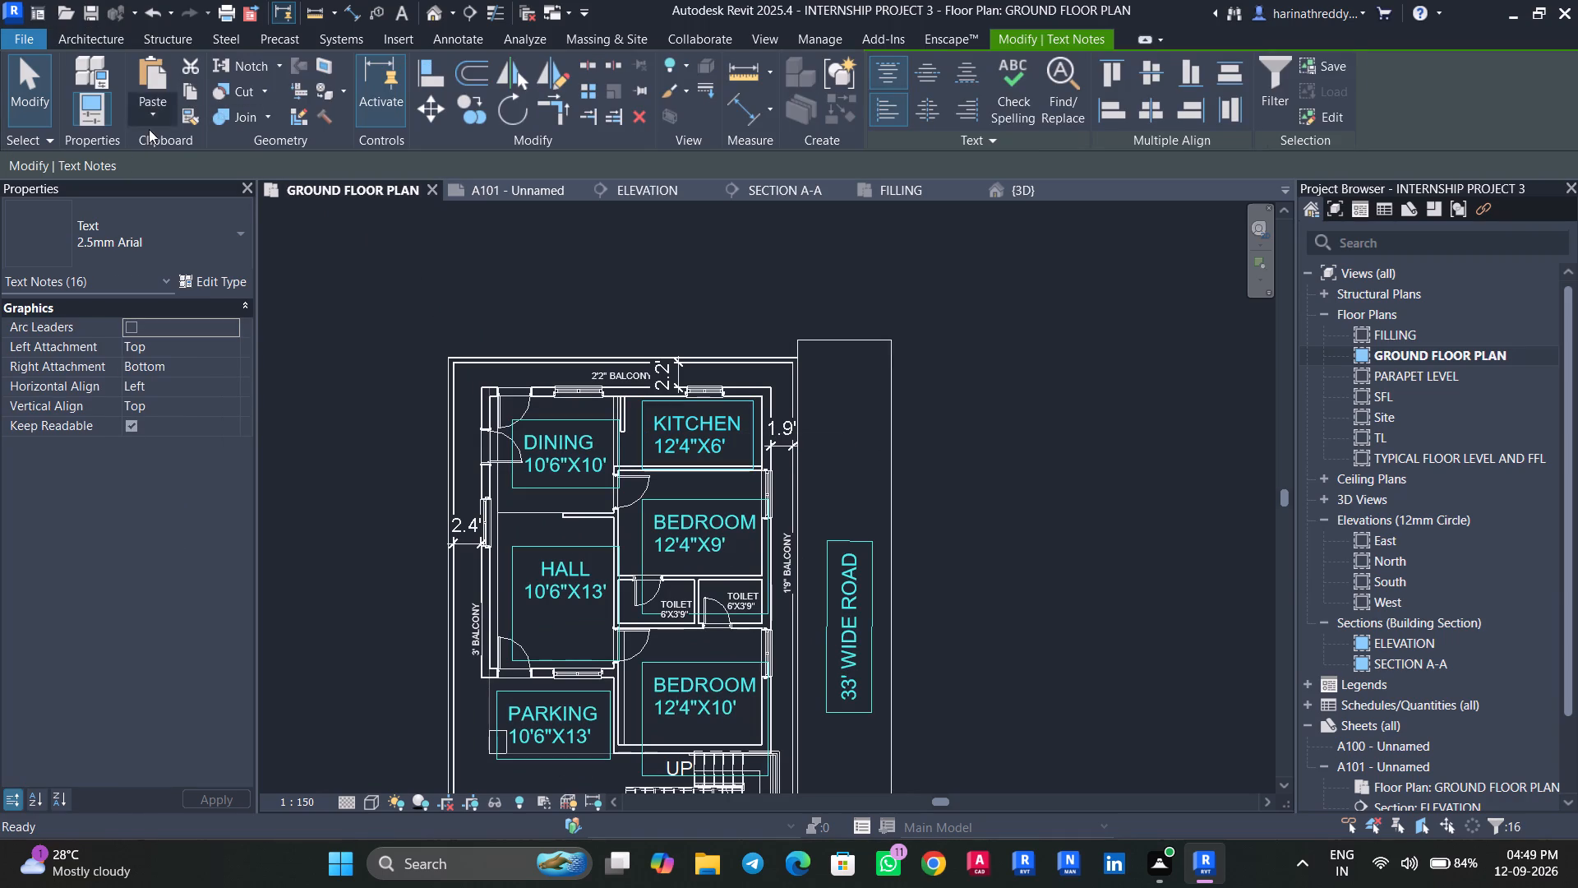
{"action": "left_click", "coordinate": [139, 129]}
{"action": "left_click", "coordinate": [159, 115]}
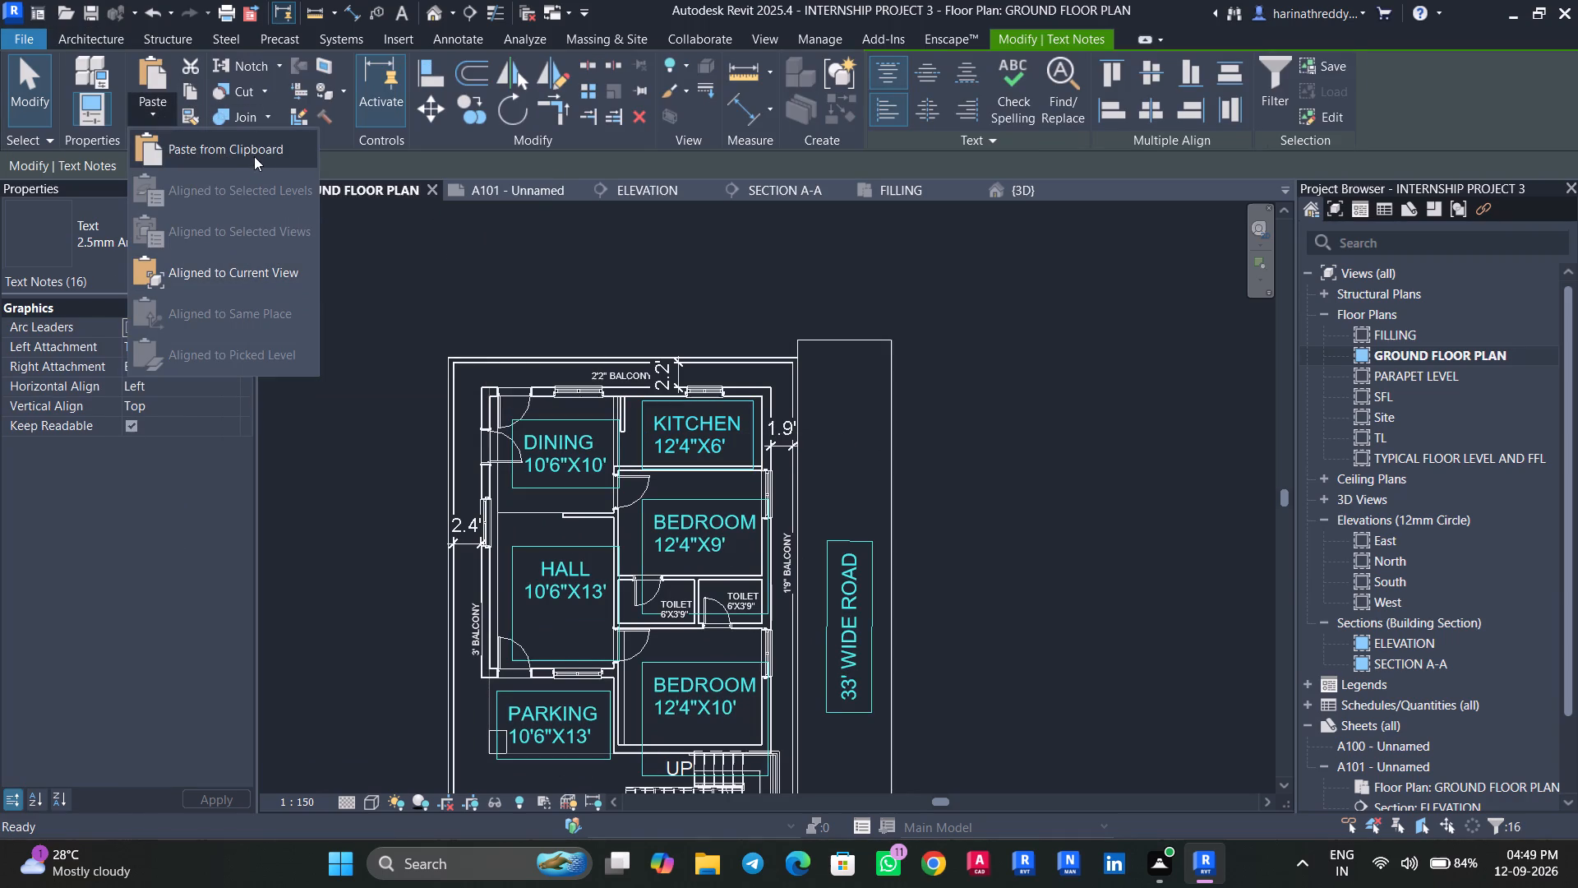
{"action": "left_click", "coordinate": [194, 93]}
{"action": "left_click", "coordinate": [194, 93]}
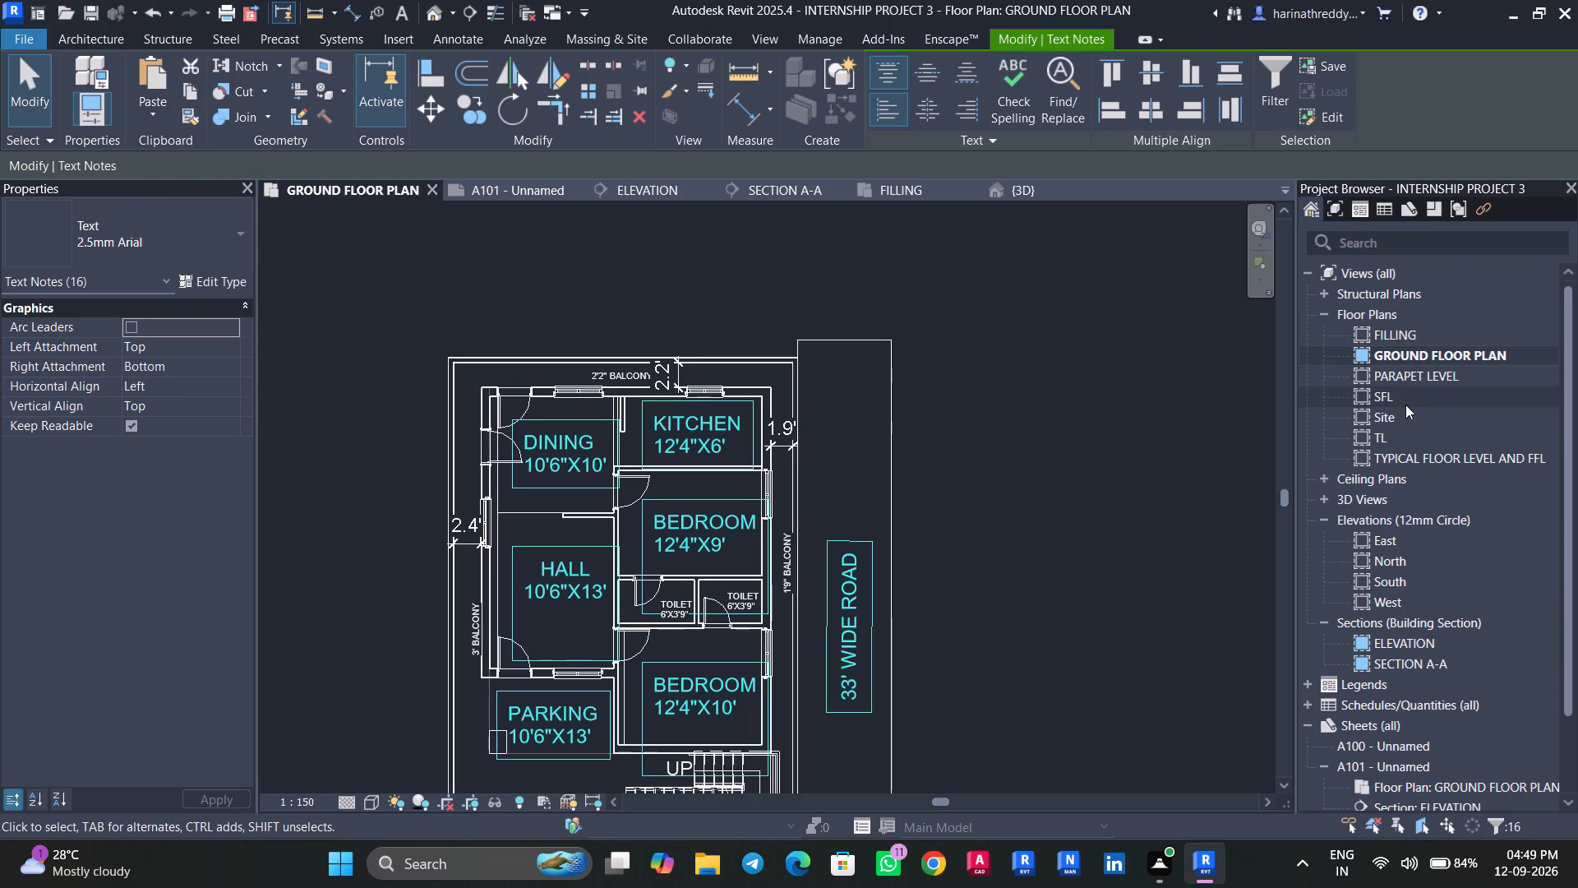
Paste the copied room labels into the TYPICAL FLOOR LEVEL AND FFL floor plan, aligned to the current view.
{"action": "double_click", "coordinate": [1444, 459]}
{"action": "left_click", "coordinate": [149, 123]}
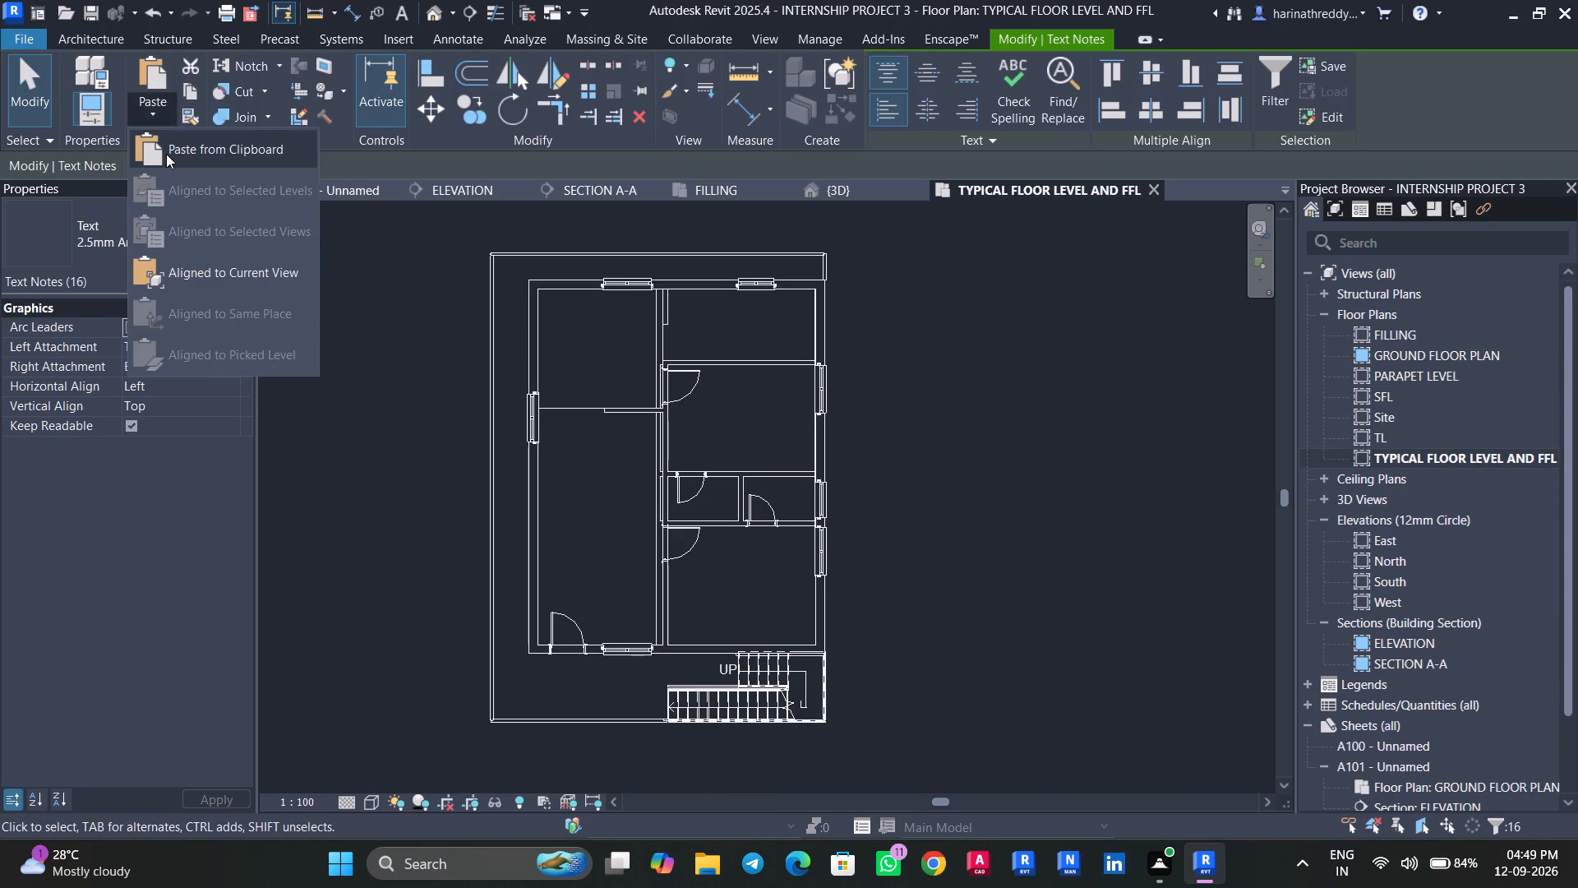
{"action": "left_click", "coordinate": [212, 272]}
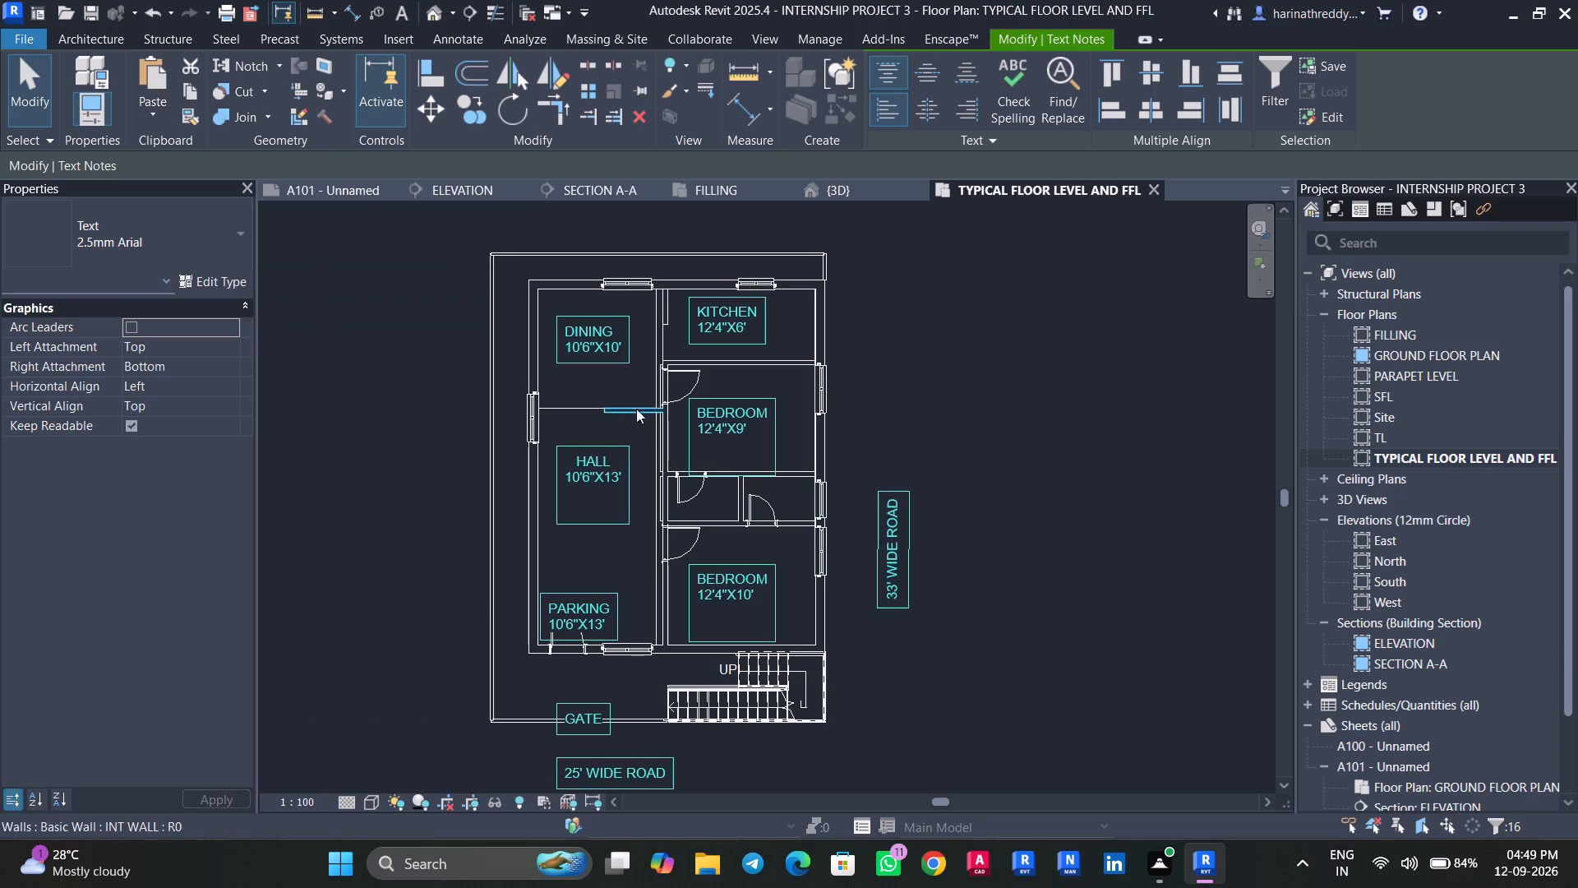
{"action": "key", "text": "Escape"}
{"action": "key", "text": "Escape"}
{"action": "key", "text": "Escape"}
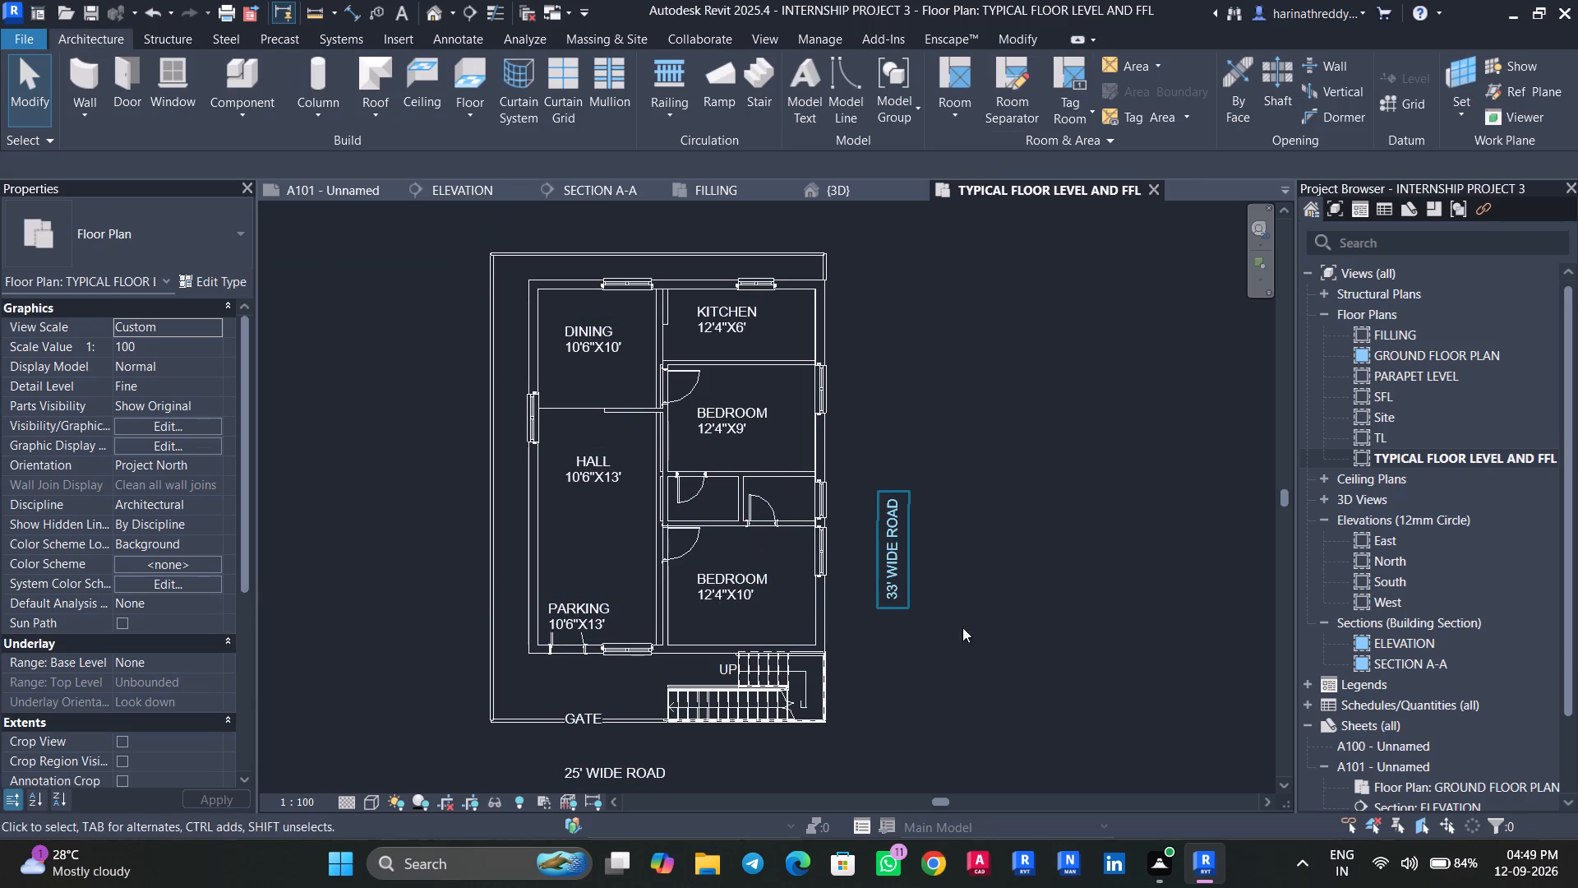
Examine the typical floor plan labels in the reference PDF in the FILLING view.
{"action": "scroll", "coordinate": [745, 446], "scroll_direction": "up", "scroll_amount": 3}
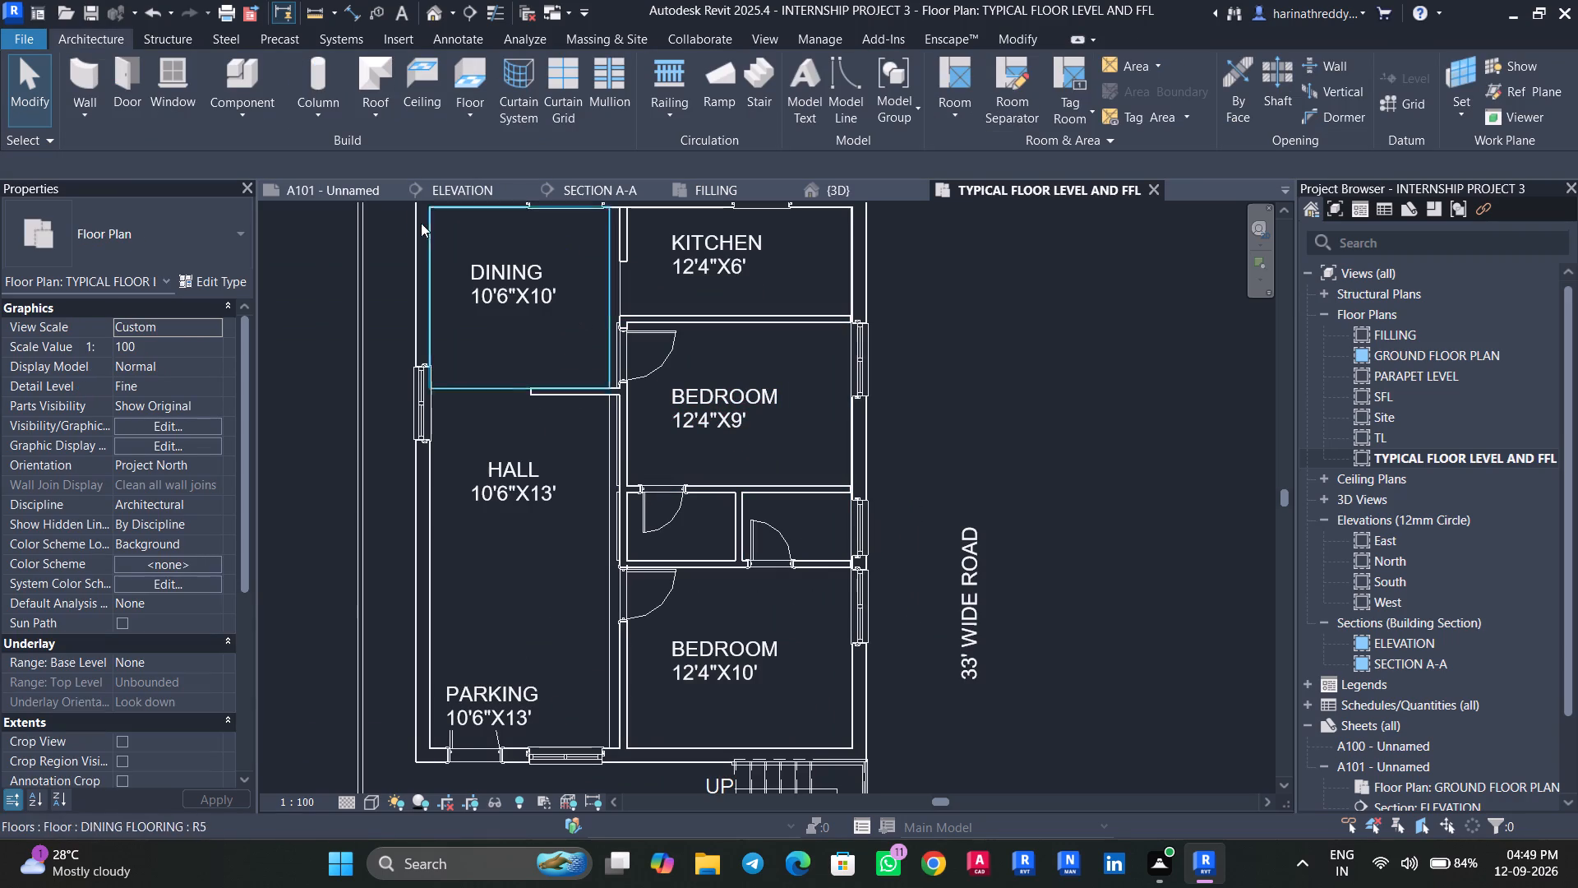
{"action": "left_click", "coordinate": [317, 197]}
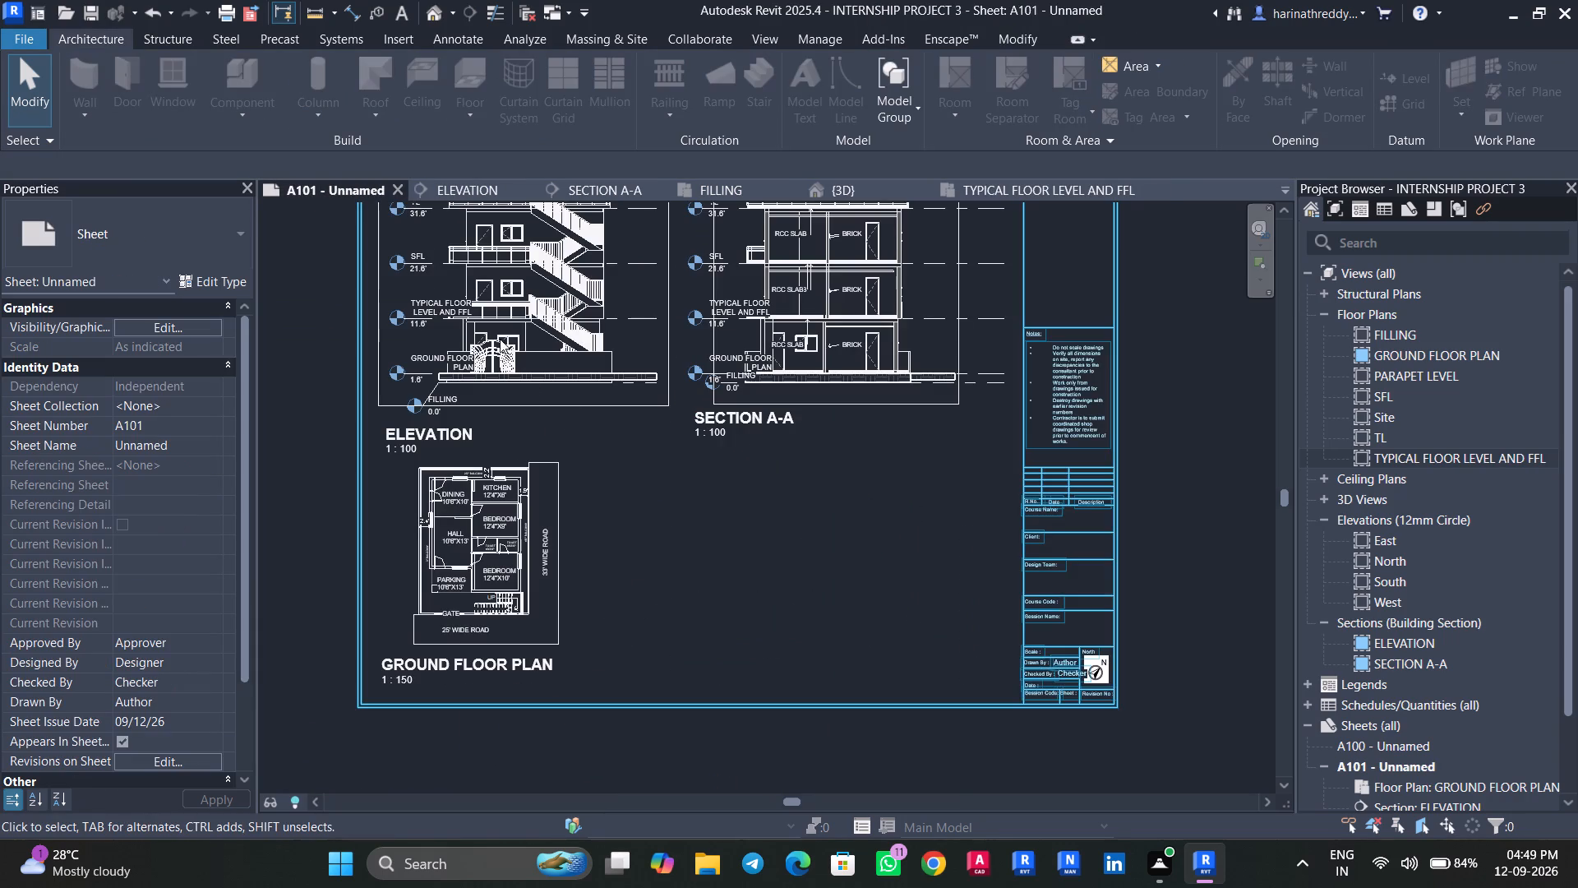
{"action": "left_click", "coordinate": [739, 178]}
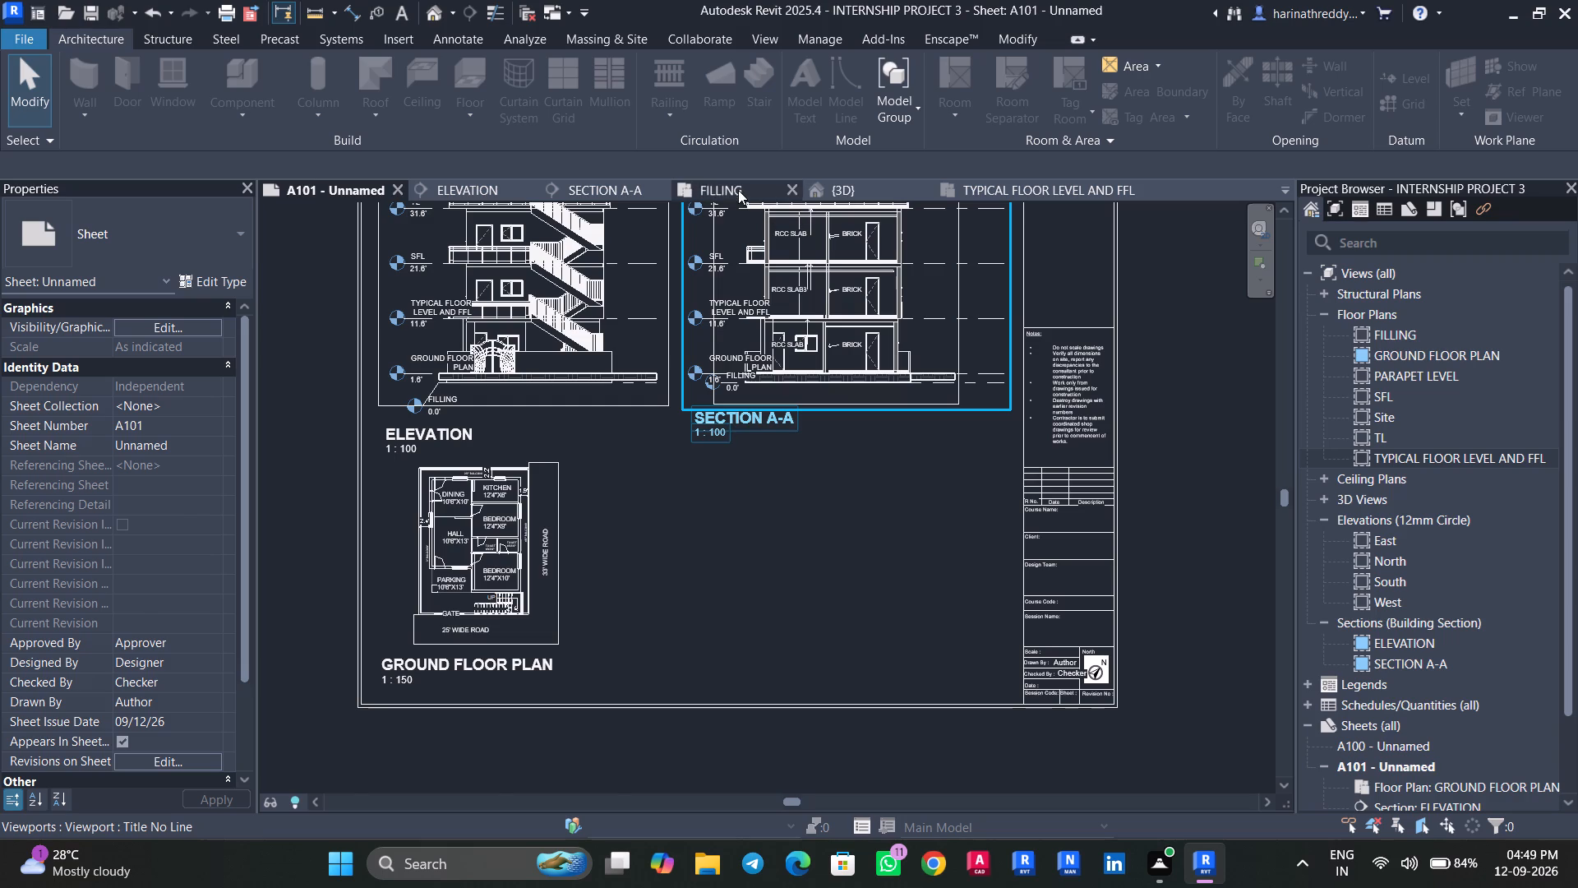
{"action": "left_click", "coordinate": [738, 190]}
{"action": "scroll", "coordinate": [662, 626], "scroll_direction": "up", "scroll_amount": 2}
{"action": "scroll", "coordinate": [662, 626], "scroll_direction": "down", "scroll_amount": 4}
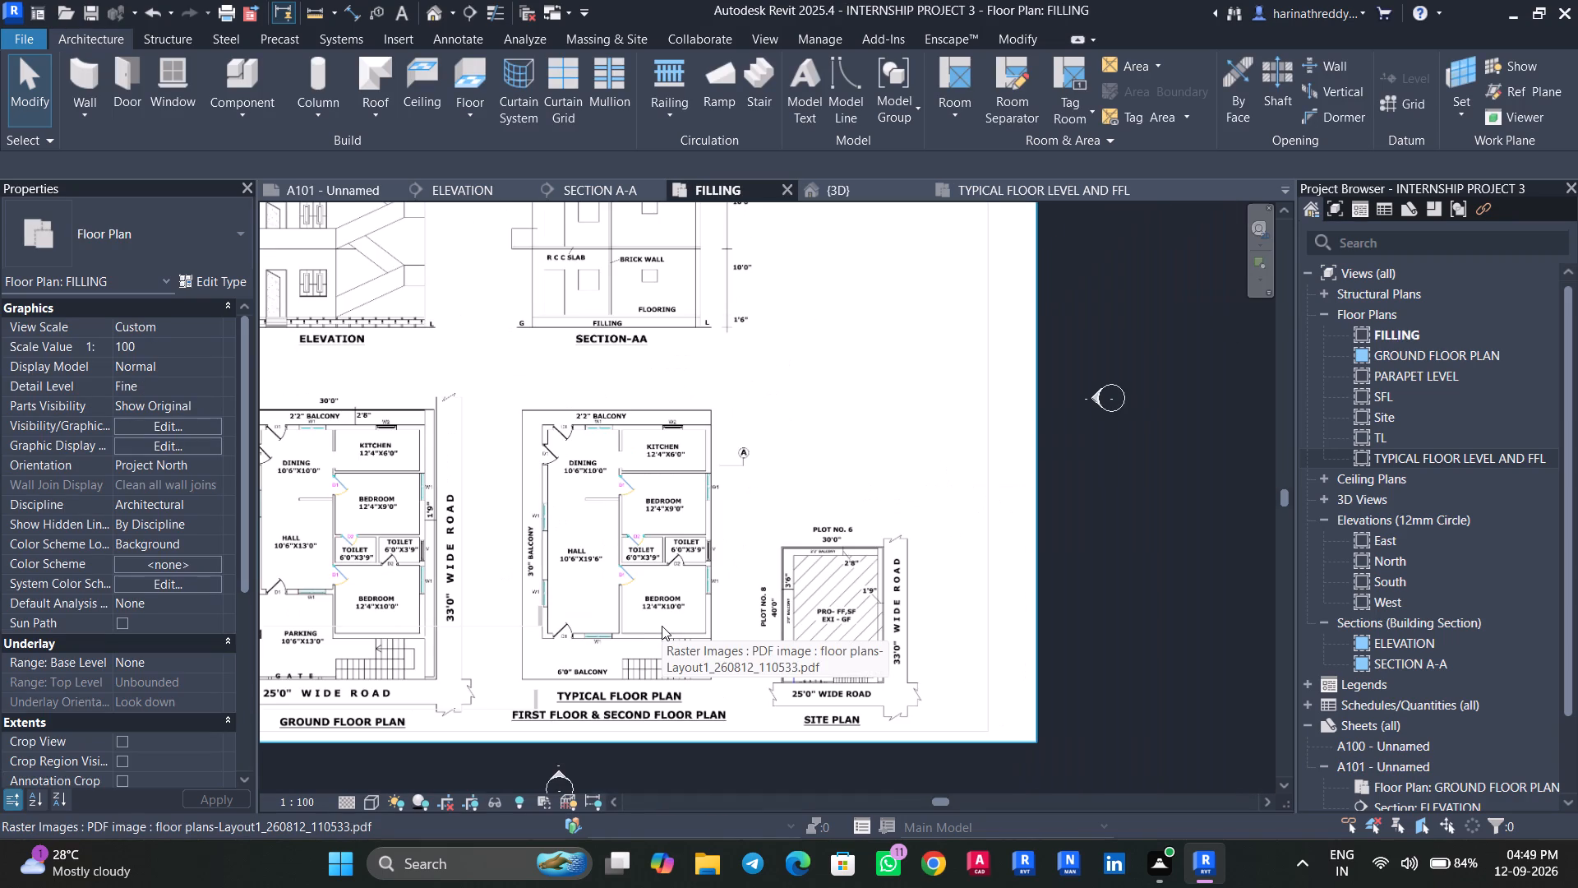
{"action": "middle_click_drag", "start_coordinate": [662, 626], "coordinate": [698, 626]}
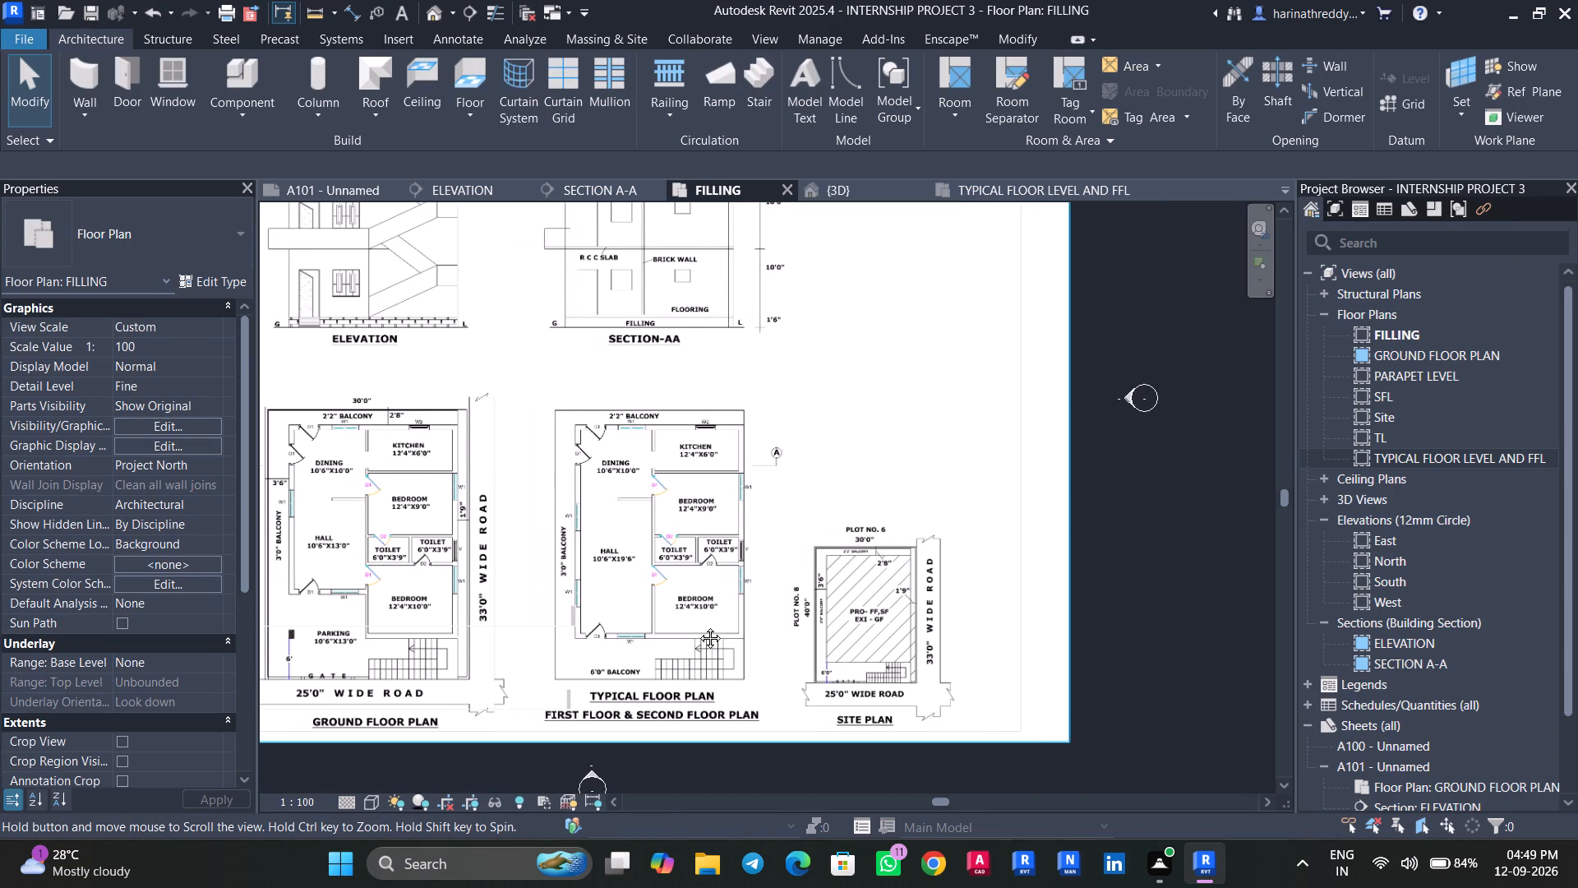
{"action": "middle_click_drag", "start_coordinate": [698, 626], "coordinate": [707, 626]}
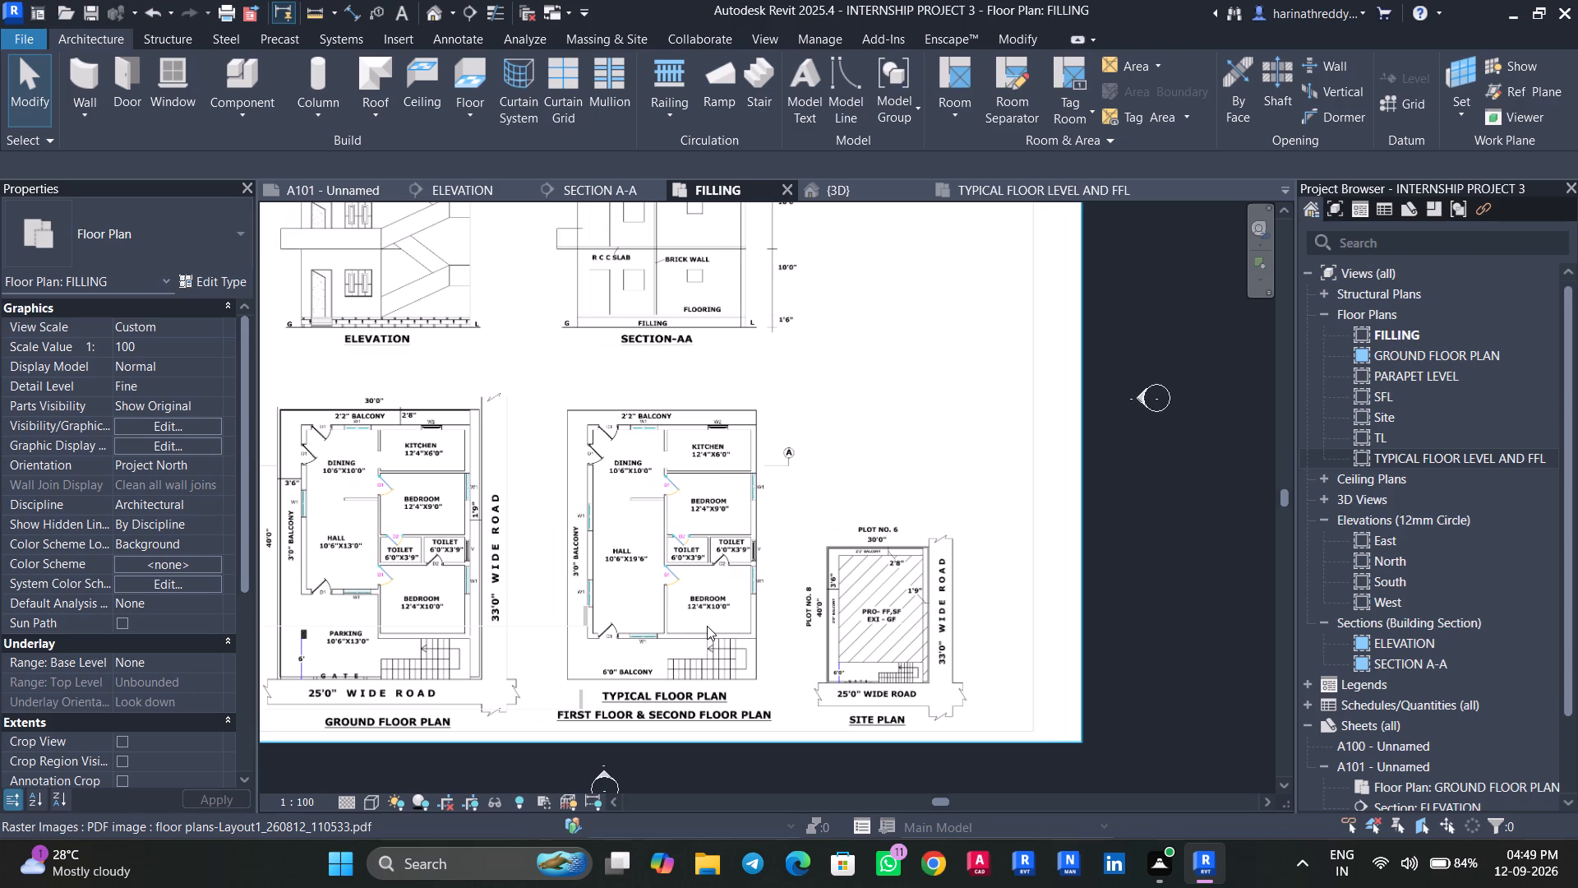
Delete the 25' WIDE ROAD, GATE and 33' WIDE ROAD text notes from the TYPICAL FLOOR LEVEL AND FFL plan.
{"action": "left_click", "coordinate": [992, 193]}
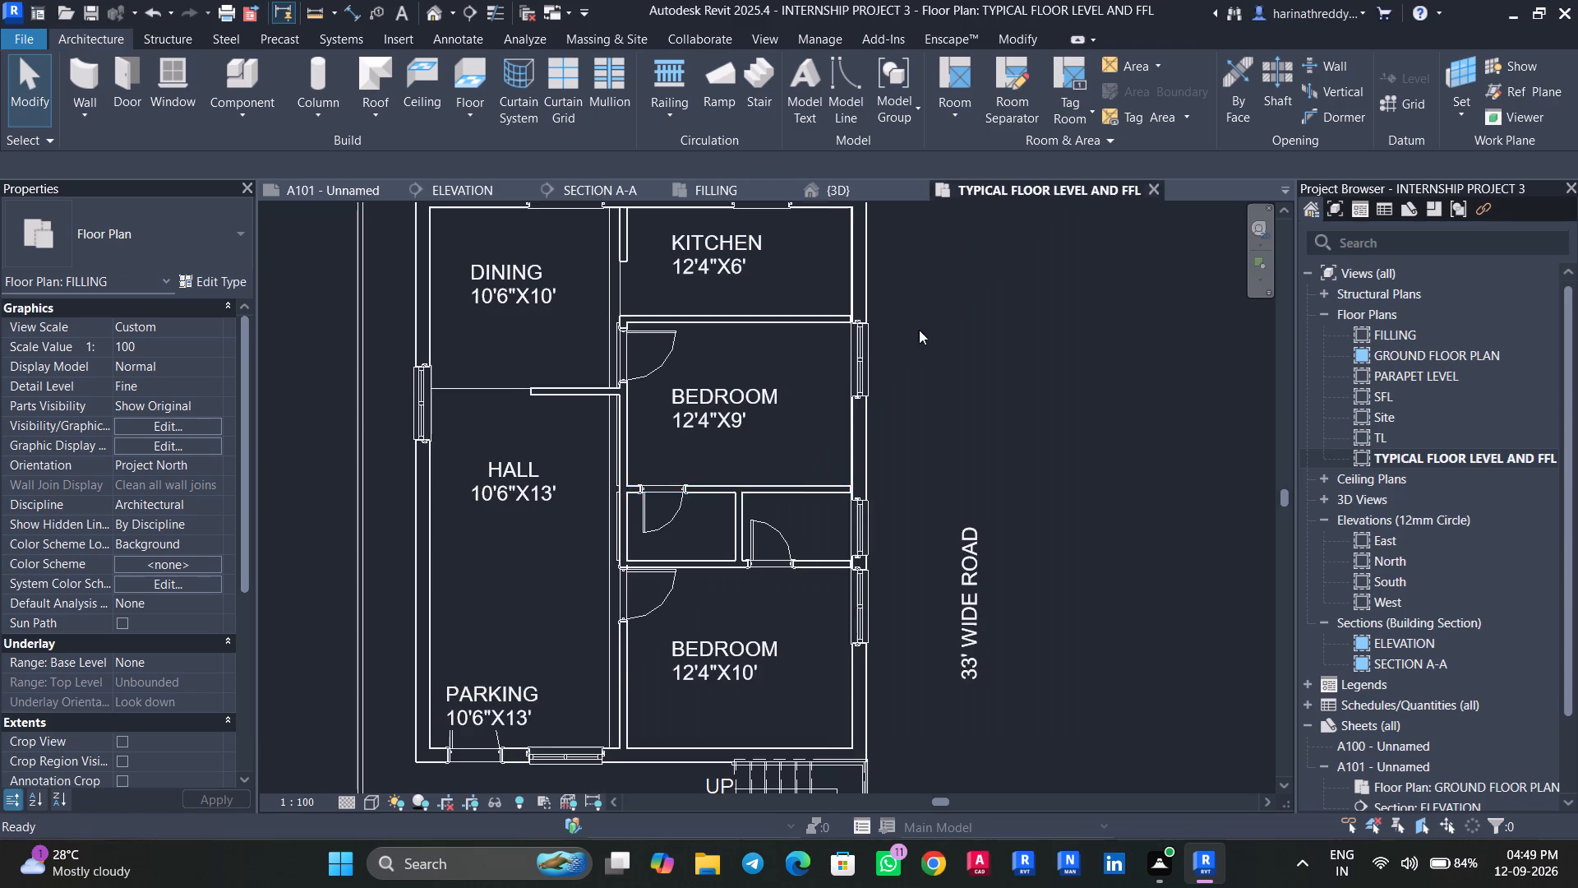
{"action": "middle_click_drag", "start_coordinate": [565, 686], "coordinate": [611, 559]}
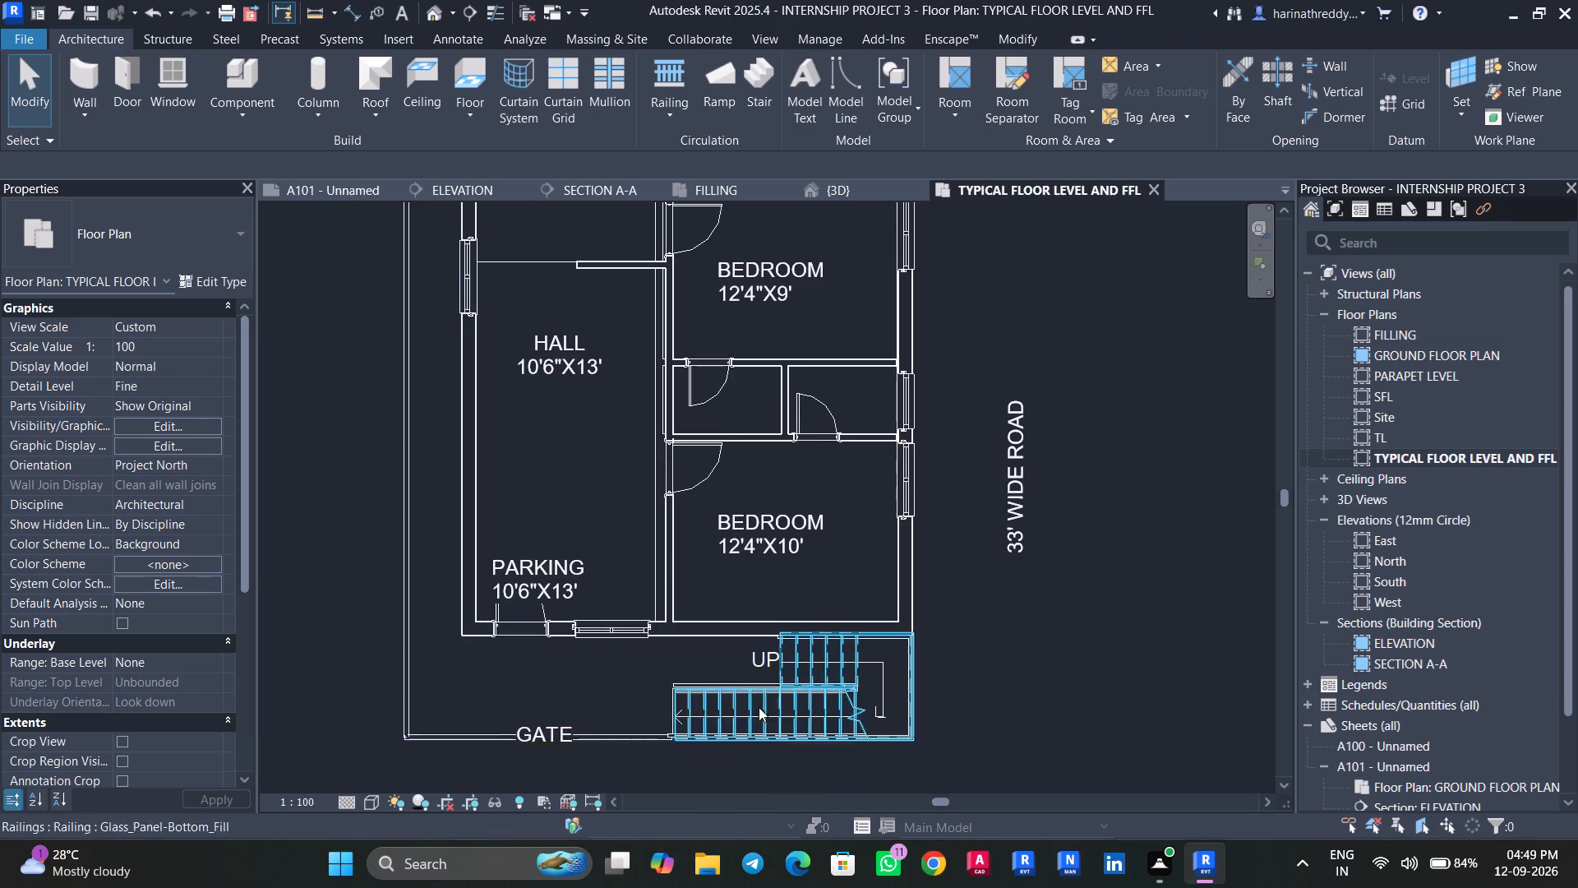
{"action": "scroll", "coordinate": [764, 697], "scroll_direction": "down", "scroll_amount": 4}
{"action": "middle_click_drag", "start_coordinate": [746, 761], "coordinate": [738, 700]}
{"action": "left_click", "coordinate": [687, 716]}
{"action": "key", "text": "Delete"}
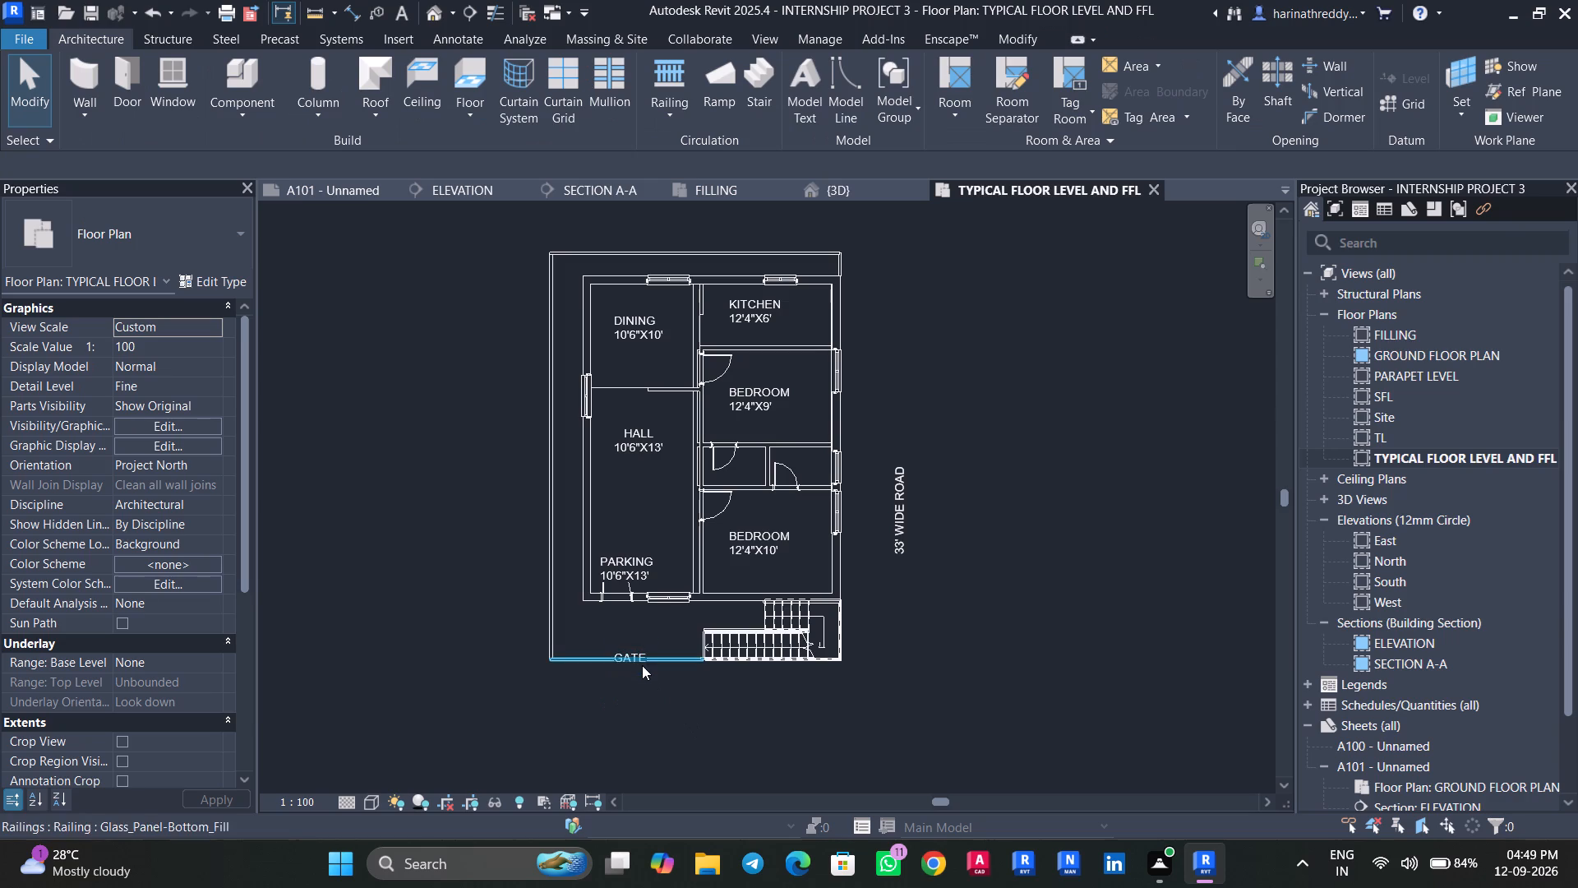
{"action": "scroll", "coordinate": [644, 645], "scroll_direction": "up", "scroll_amount": 4}
{"action": "left_click", "coordinate": [644, 645]}
{"action": "key", "text": "Delete"}
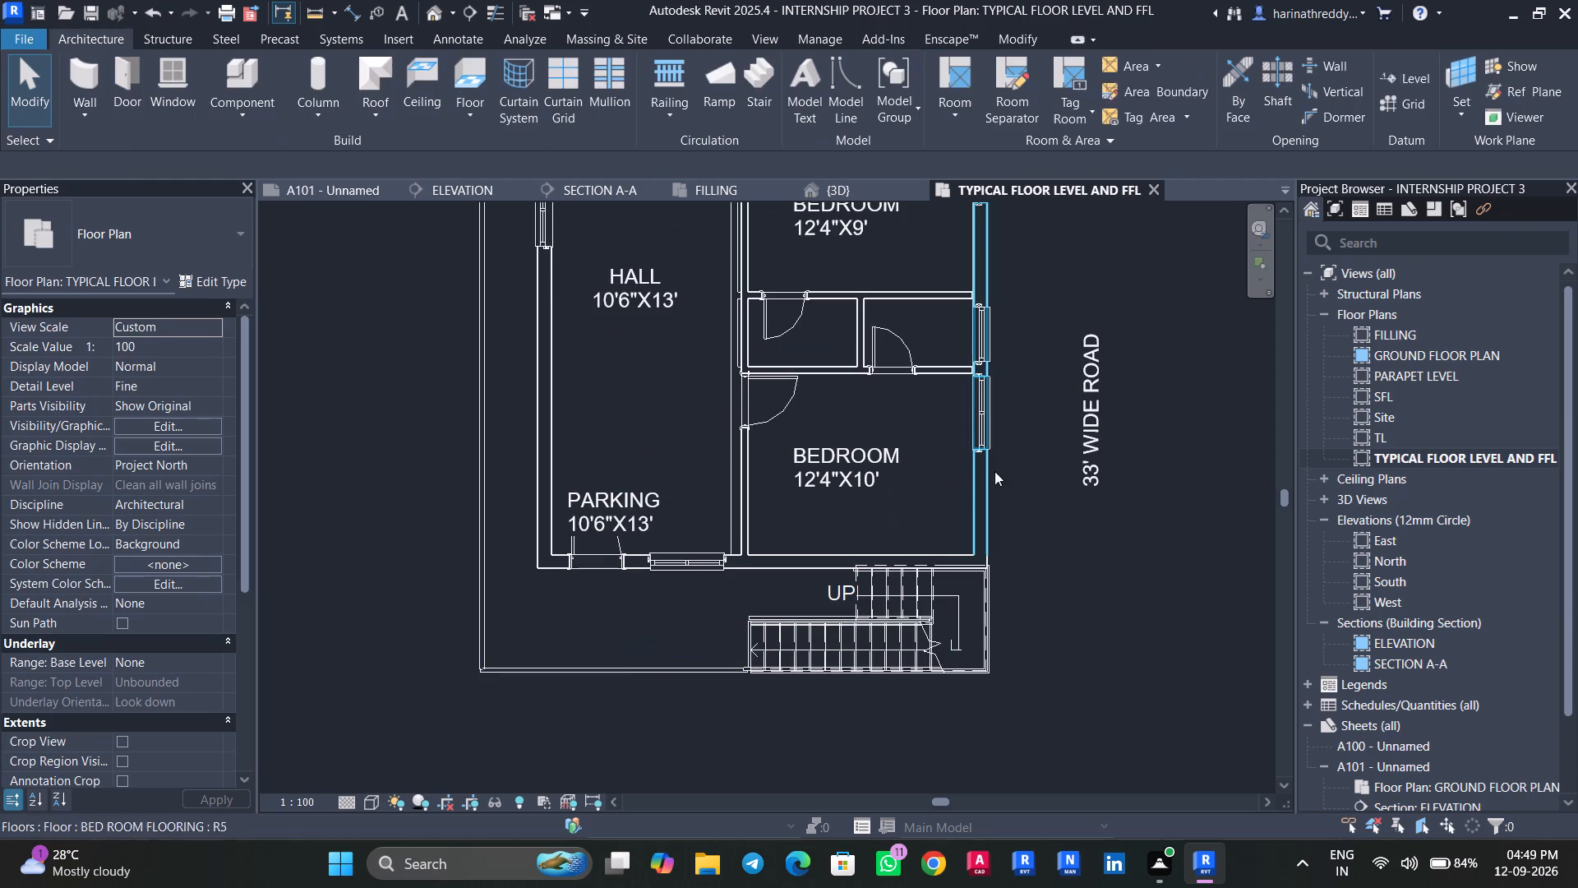
{"action": "left_click", "coordinate": [1062, 446]}
{"action": "key", "text": "Delete"}
{"action": "scroll", "coordinate": [1051, 535], "scroll_direction": "down", "scroll_amount": 5}
{"action": "middle_click_drag", "start_coordinate": [1051, 535], "coordinate": [1015, 585]}
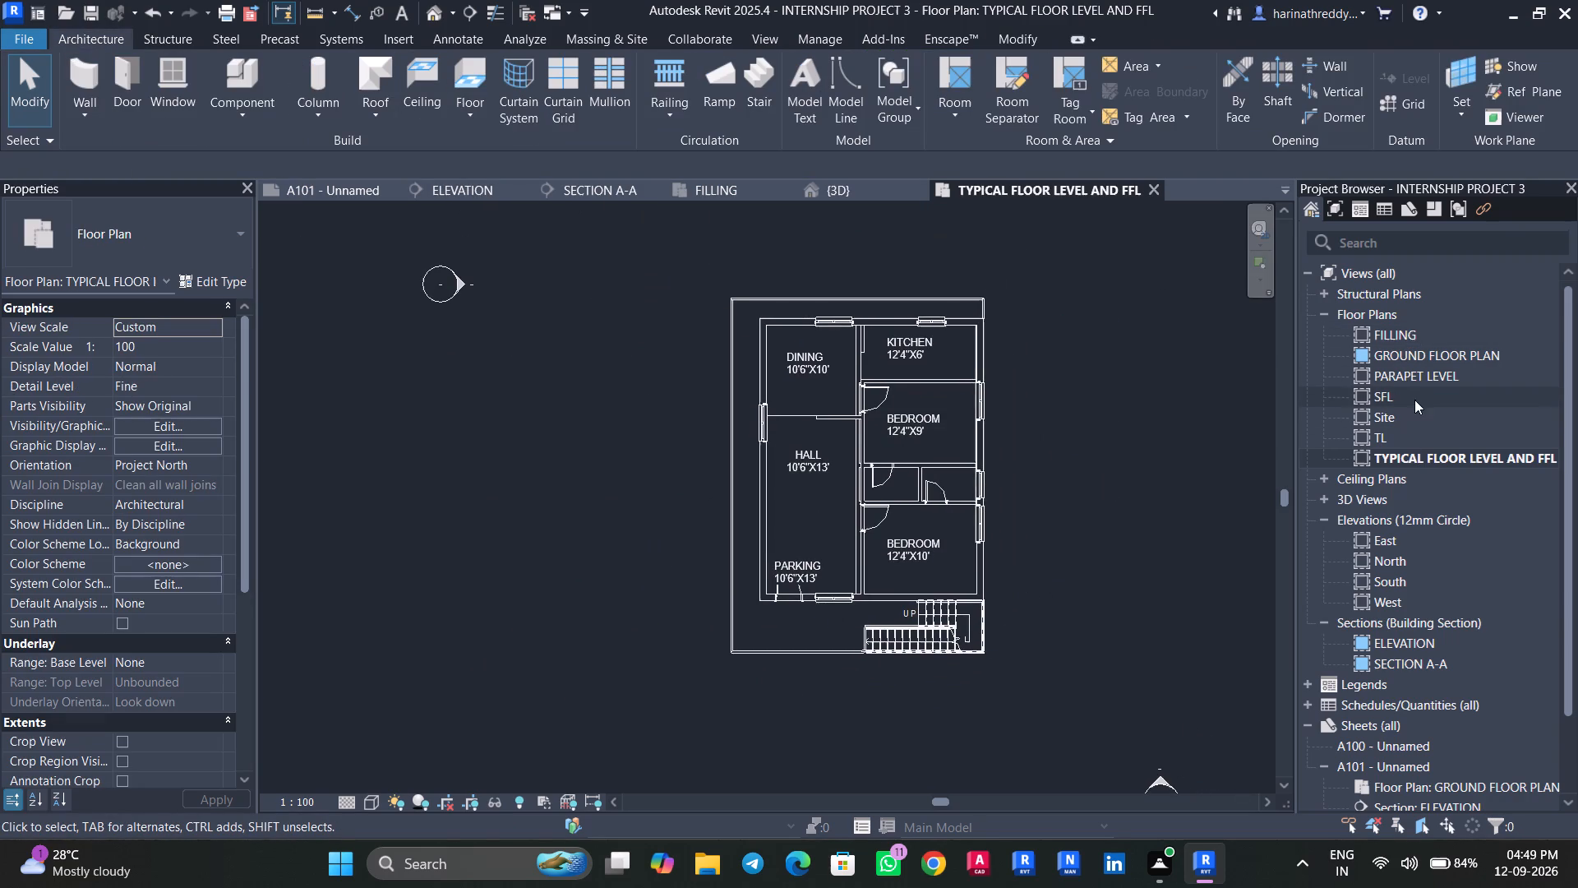
In GROUND FLOOR PLAN, copy the 3' BALCONY, 1'9" BALCONY, 2'2" BALCONY and PARKING text notes to the clipboard.
{"action": "double_click", "coordinate": [1414, 355]}
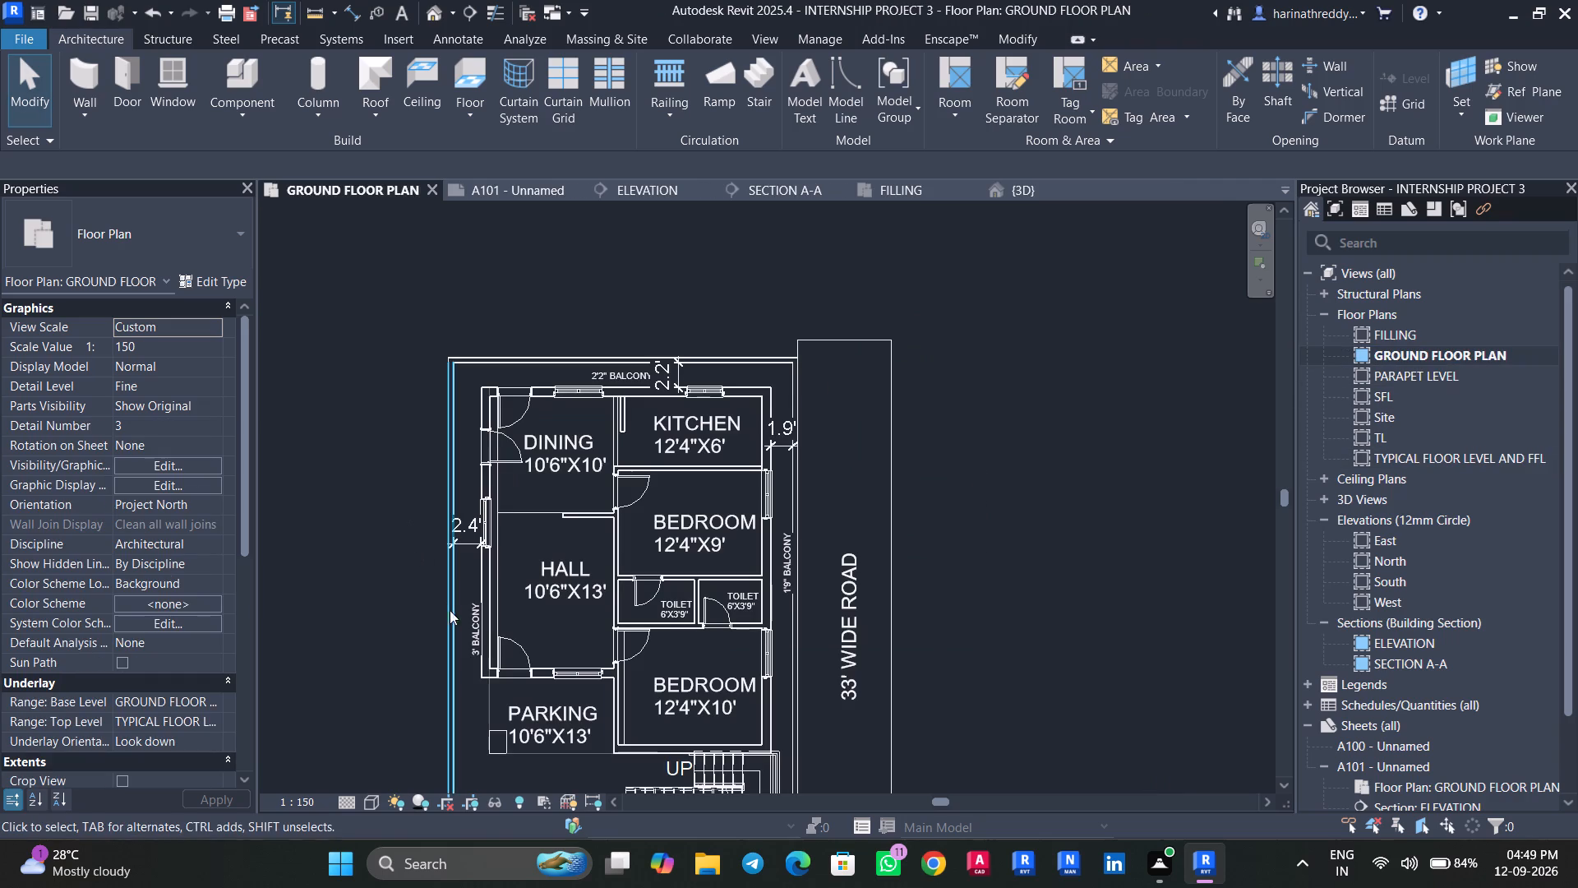
{"action": "middle_click_drag", "start_coordinate": [465, 602], "coordinate": [474, 502]}
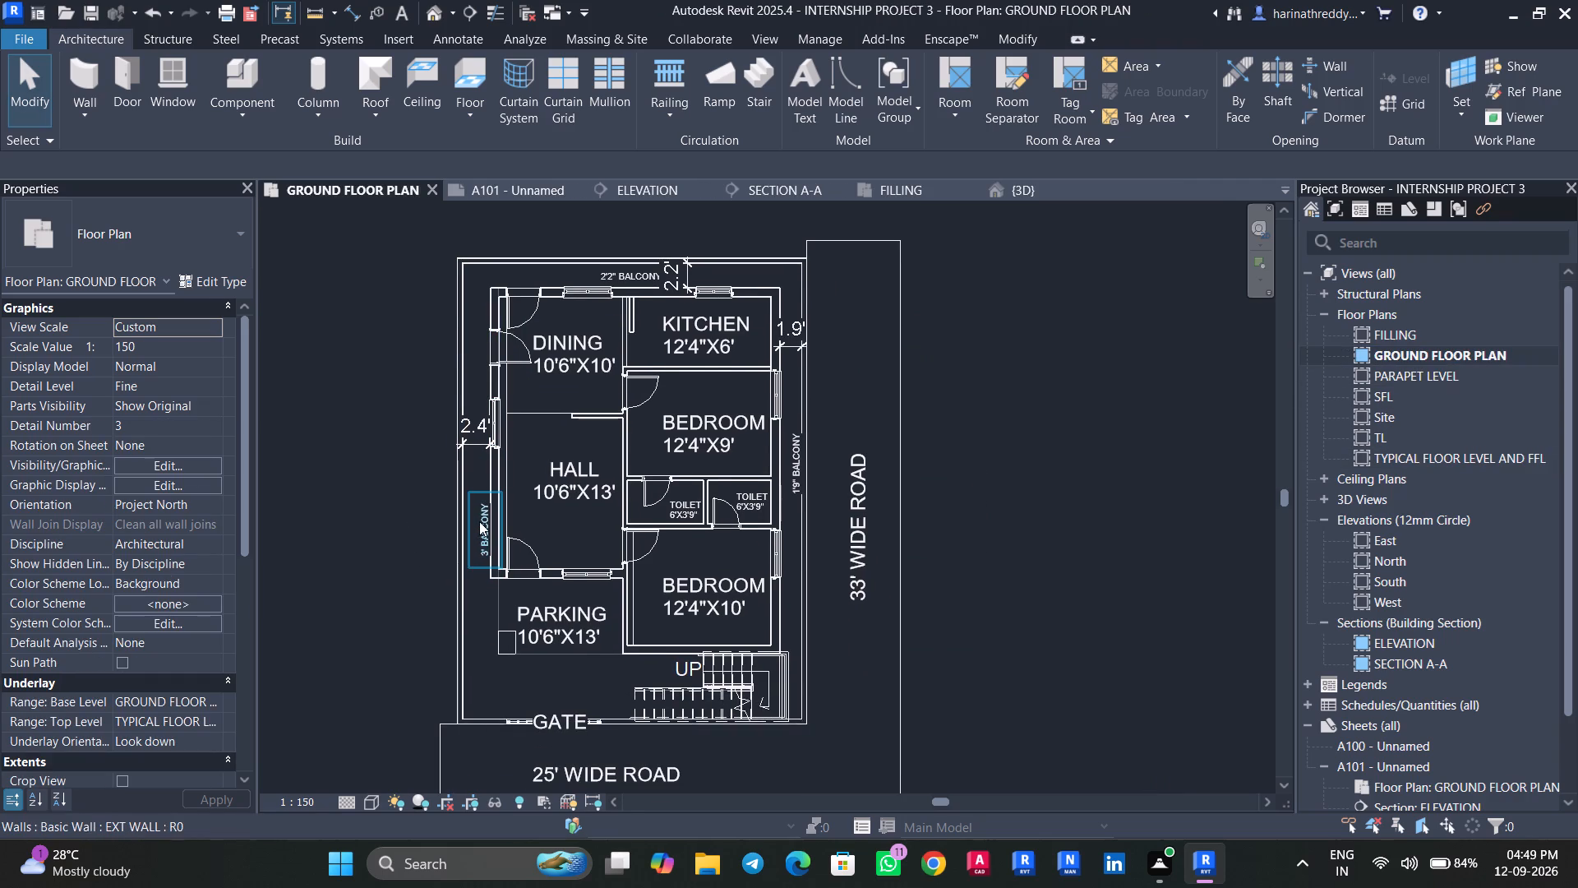
{"action": "left_click", "coordinate": [479, 521]}
{"action": "left_click", "coordinate": [563, 646], "text": "ctrl"}
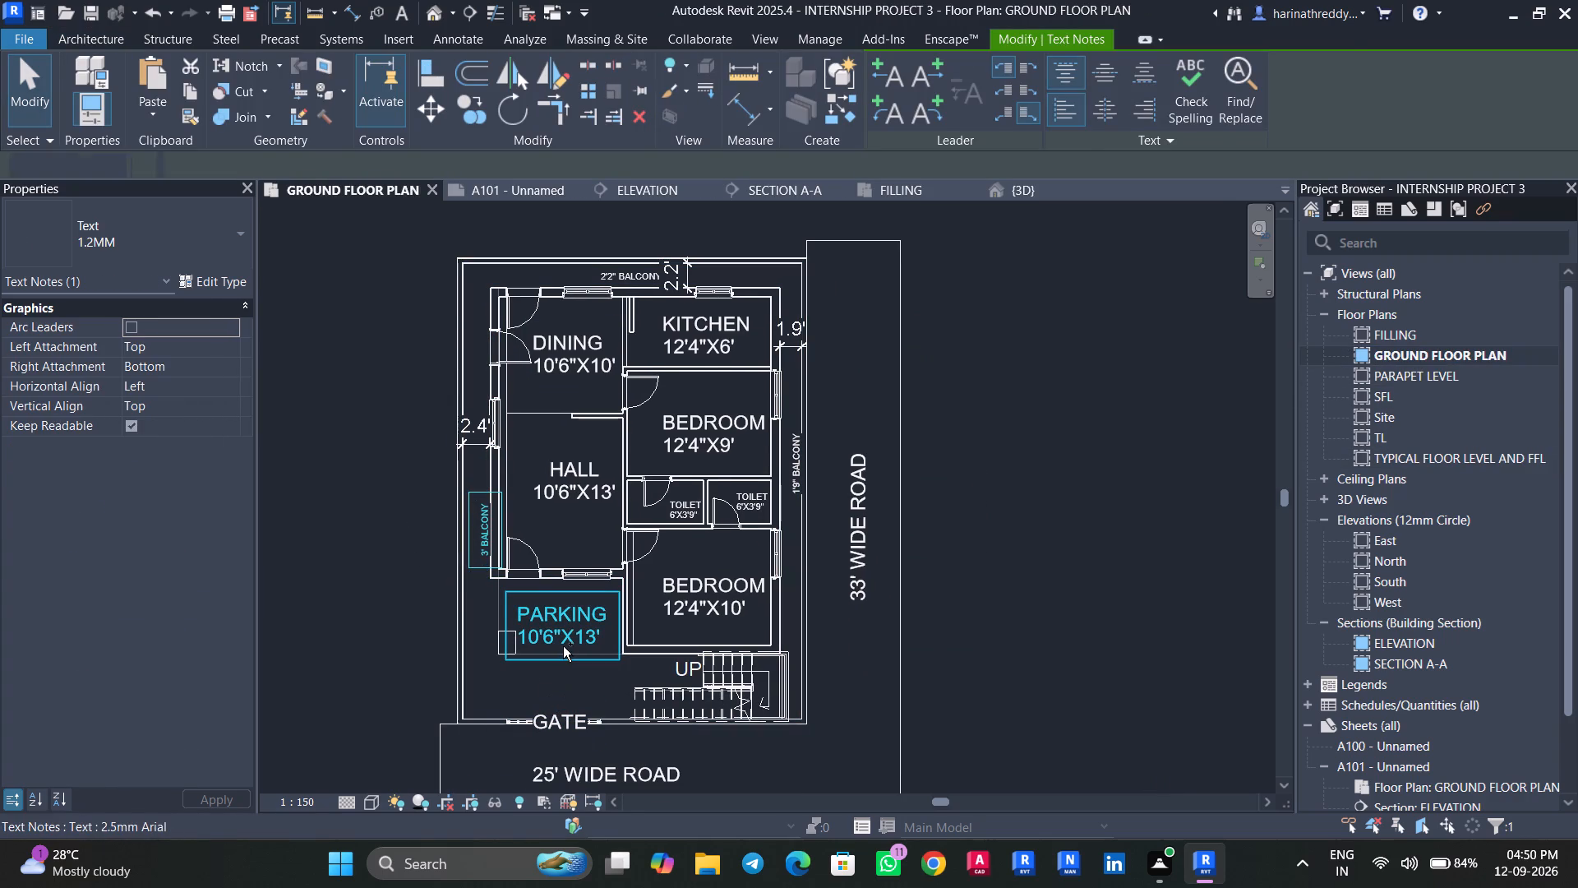
{"action": "left_click", "coordinate": [791, 492], "text": "ctrl"}
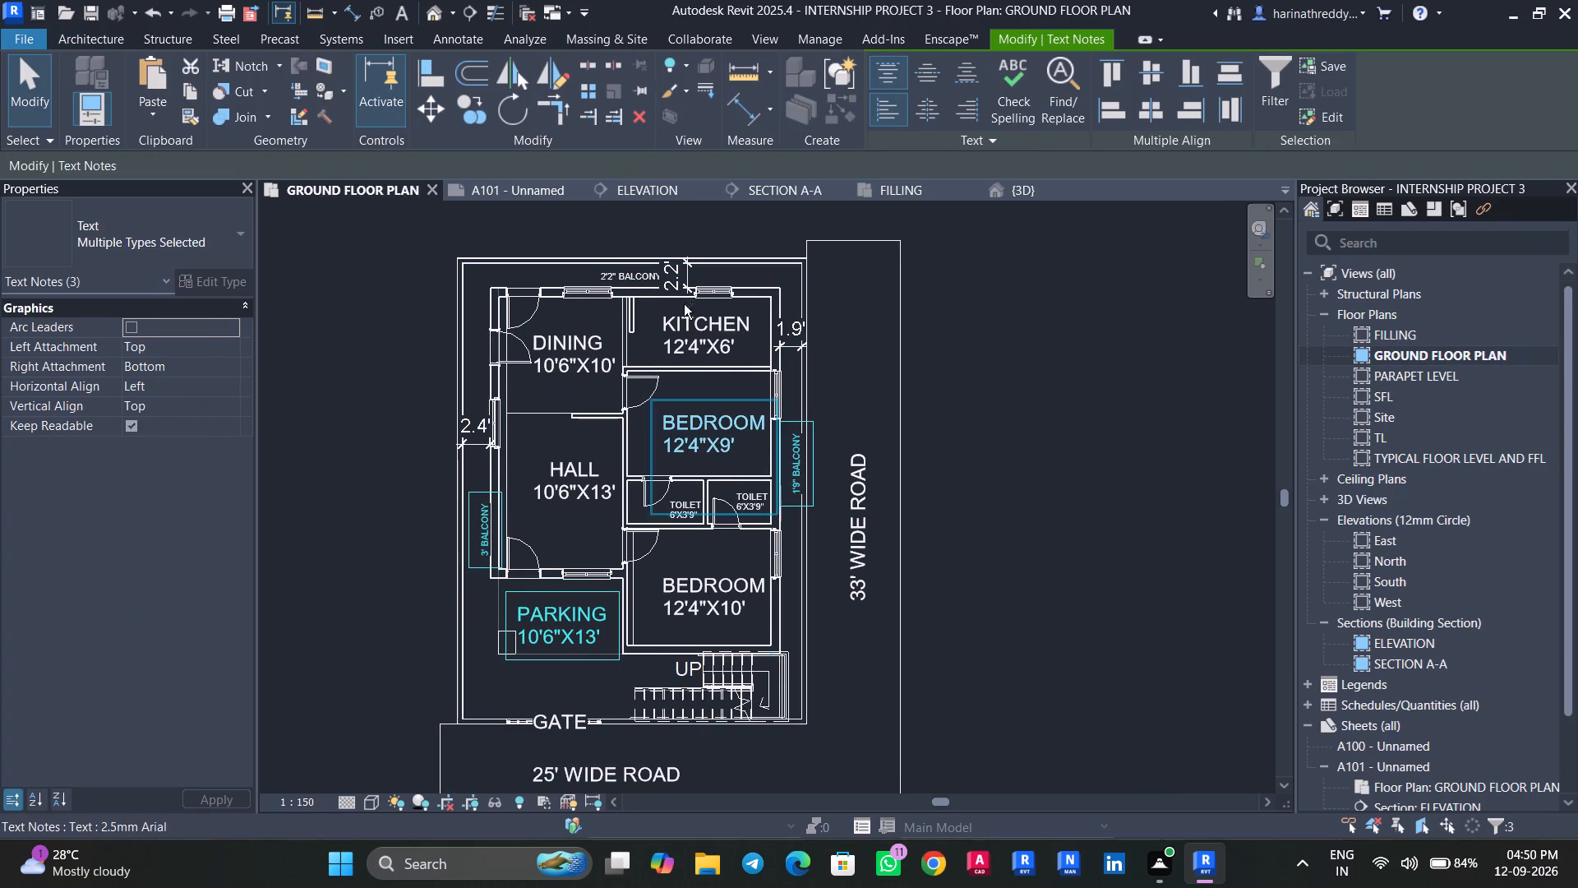
{"action": "scroll", "coordinate": [607, 266], "scroll_direction": "up", "scroll_amount": 3}
{"action": "left_click", "coordinate": [627, 288], "text": "ctrl"}
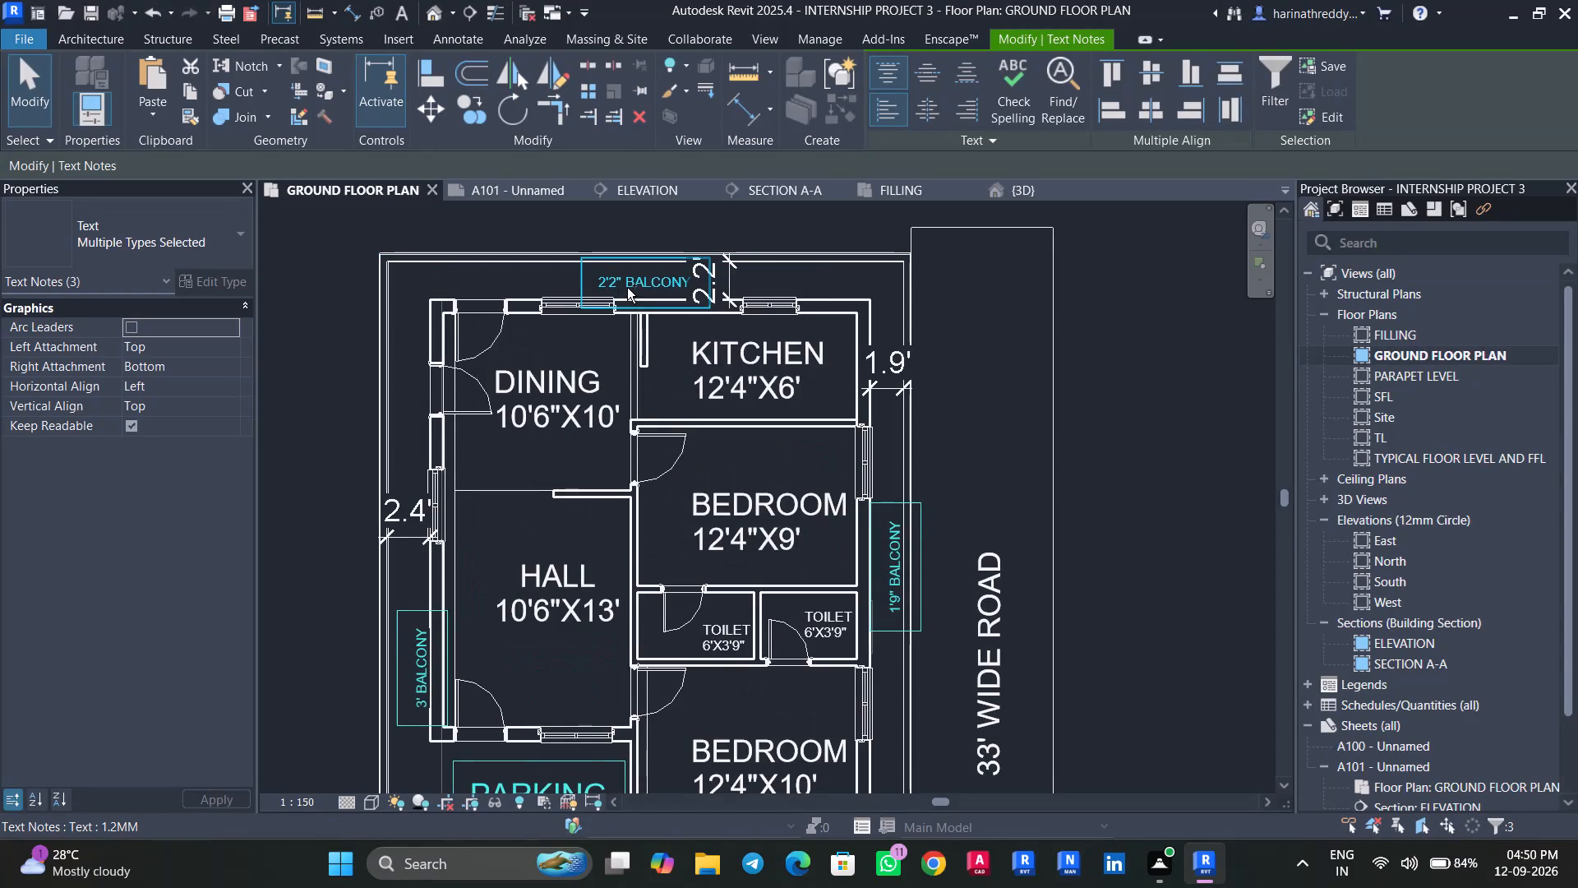
{"action": "scroll", "coordinate": [627, 288], "scroll_direction": "down", "scroll_amount": 5}
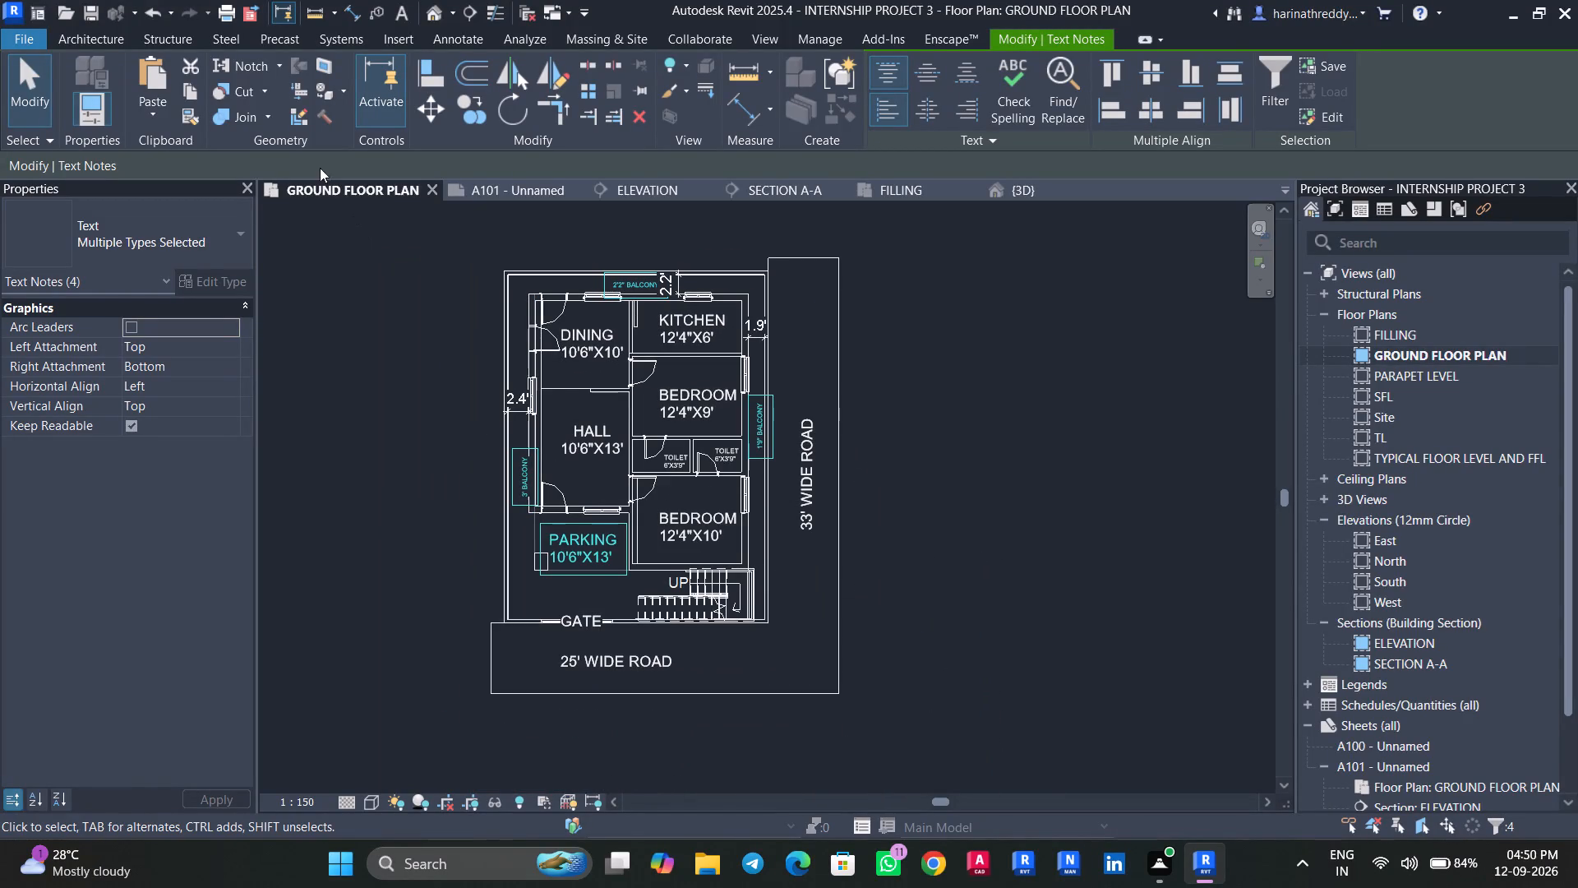
{"action": "left_click", "coordinate": [196, 92]}
Paste the copied notes aligned to the selected view Floor Plan: TYPICAL FLOOR LEVEL AND FFL, and open that plan.
{"action": "left_click", "coordinate": [141, 126]}
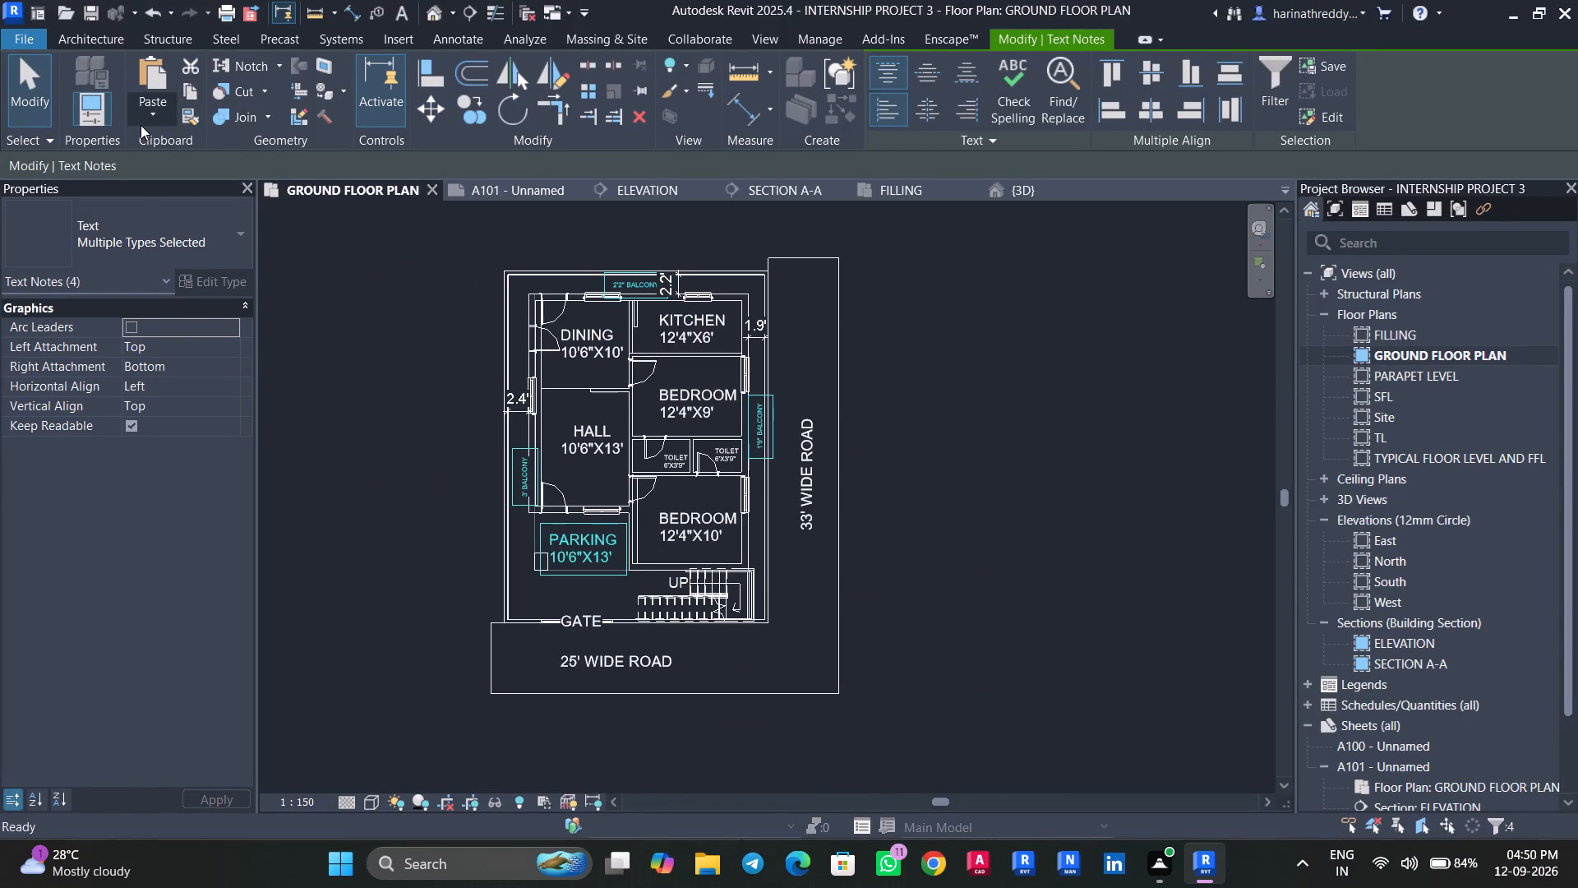
{"action": "left_click", "coordinate": [261, 236]}
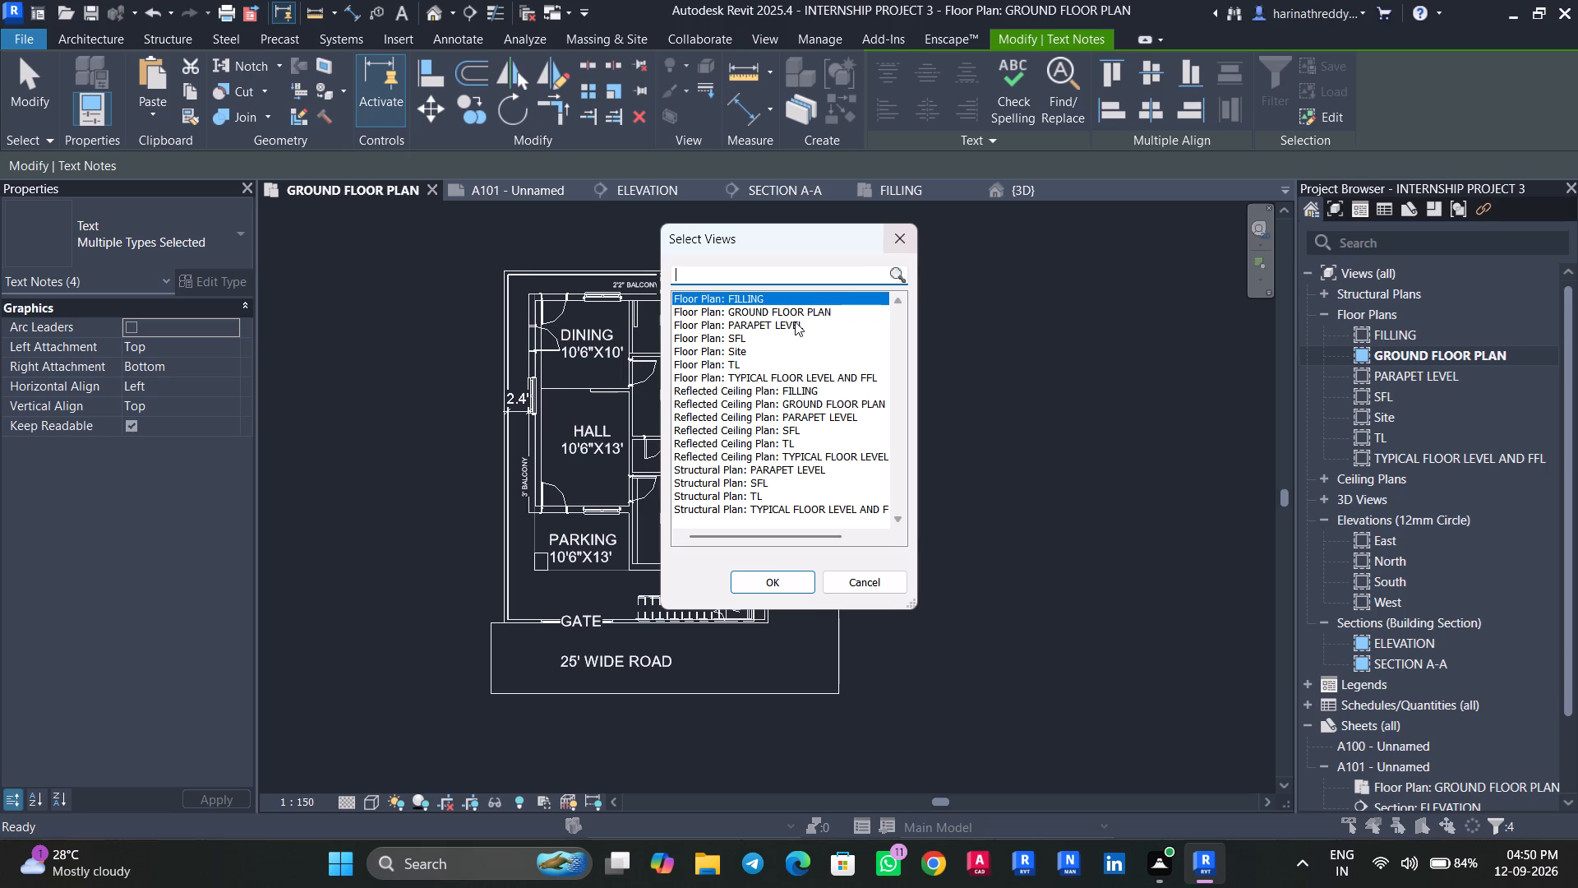
{"action": "left_click", "coordinate": [787, 372]}
{"action": "left_click", "coordinate": [768, 590]}
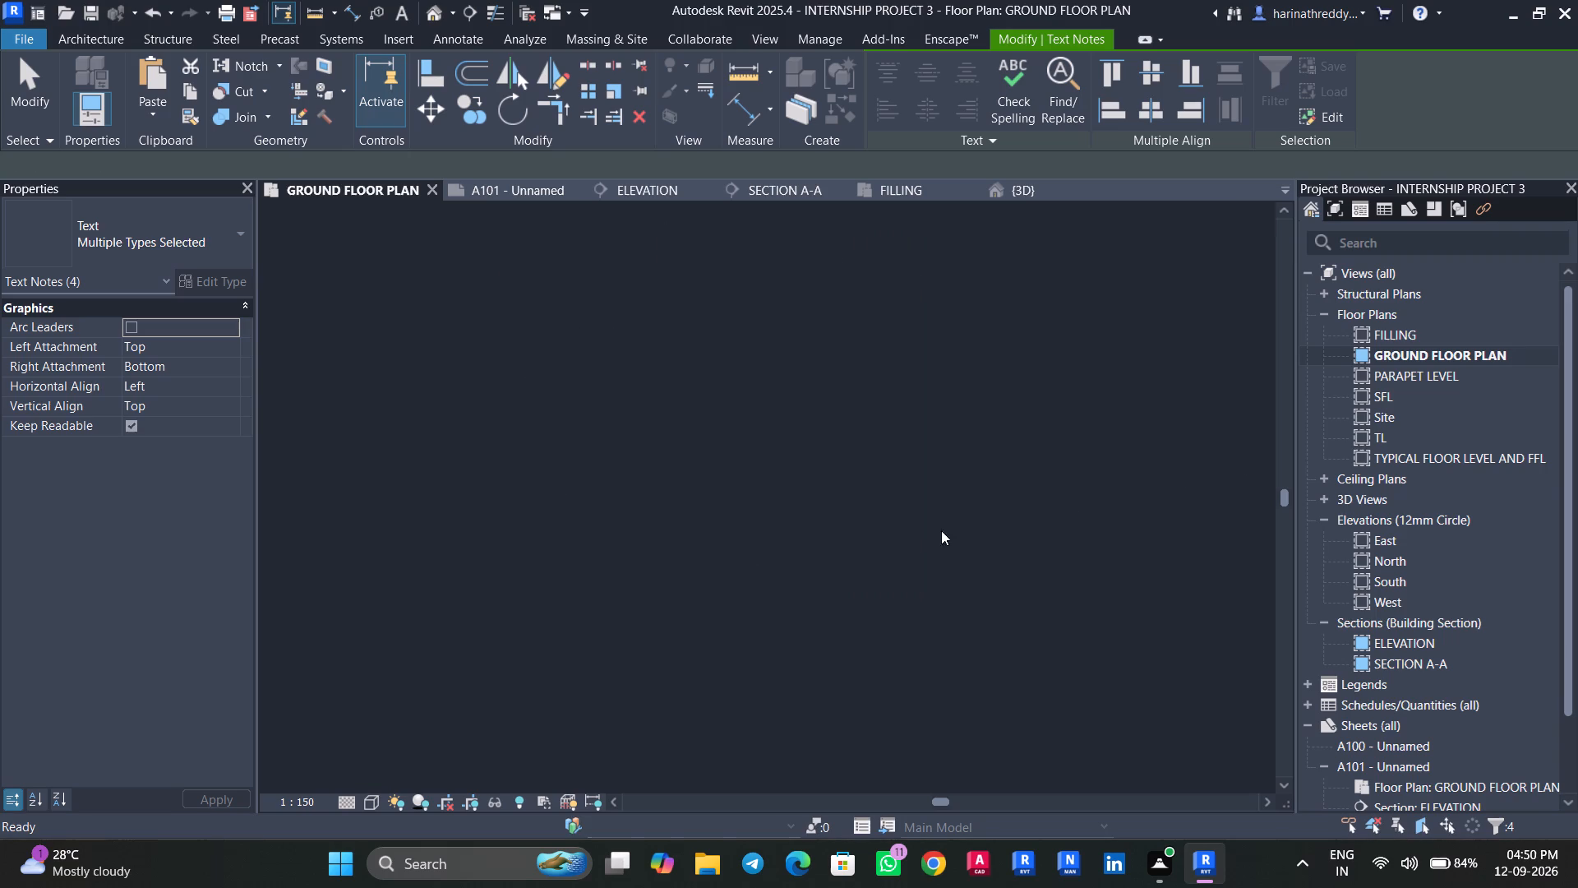
{"action": "double_click", "coordinate": [1421, 462]}
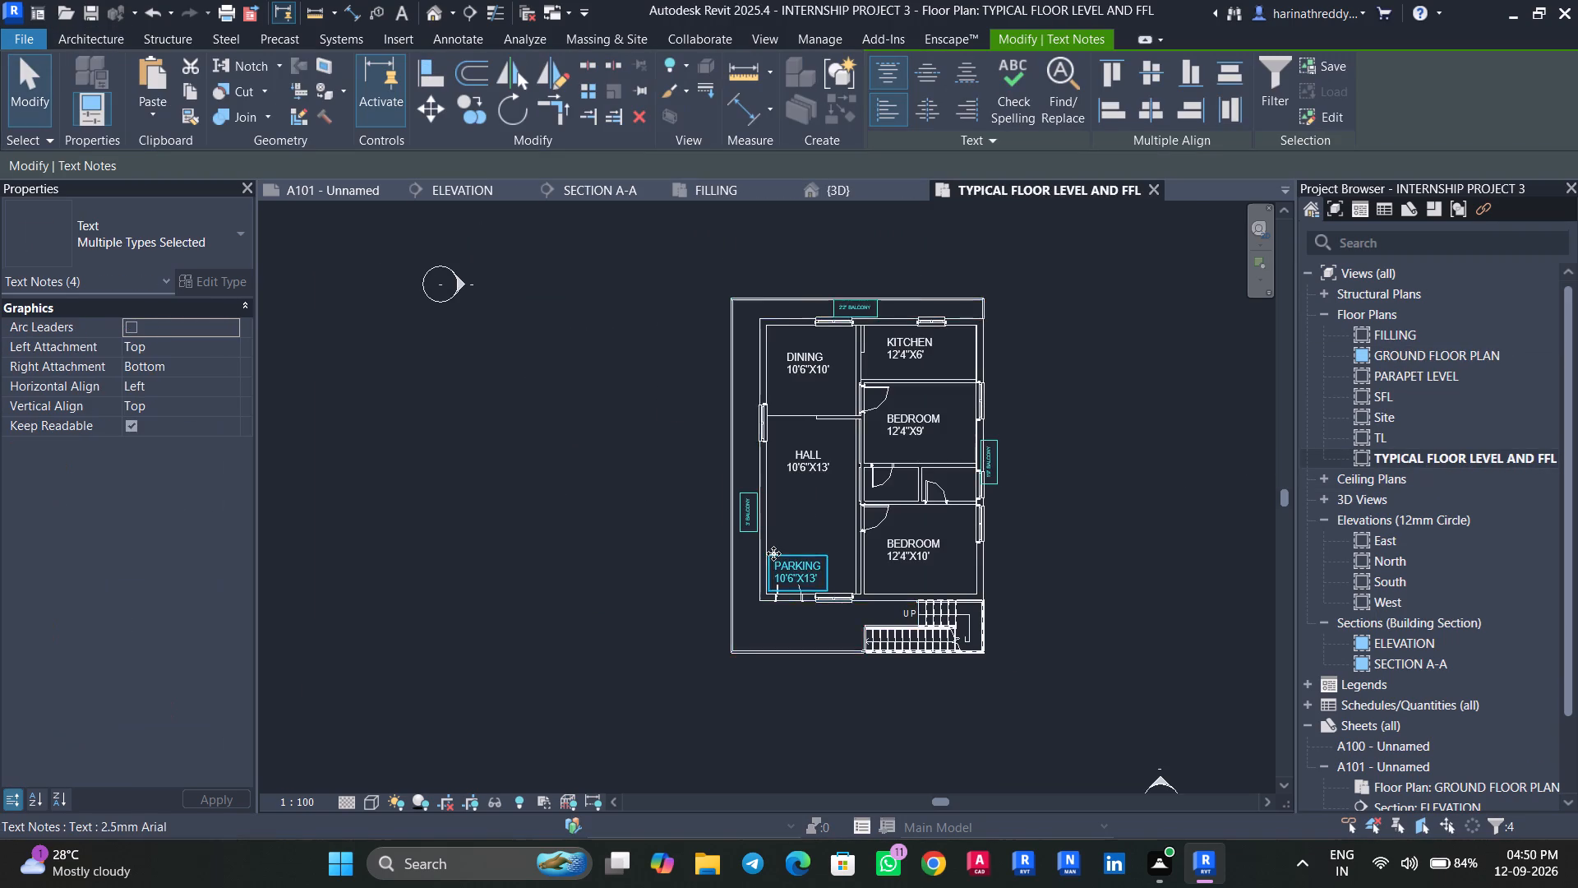
Copy the PARKING 10'6"X13' text note from inside the hall to the open area in front of the entrance door.
{"action": "scroll", "coordinate": [773, 553], "scroll_direction": "up", "scroll_amount": 5}
{"action": "left_click", "coordinate": [814, 586]}
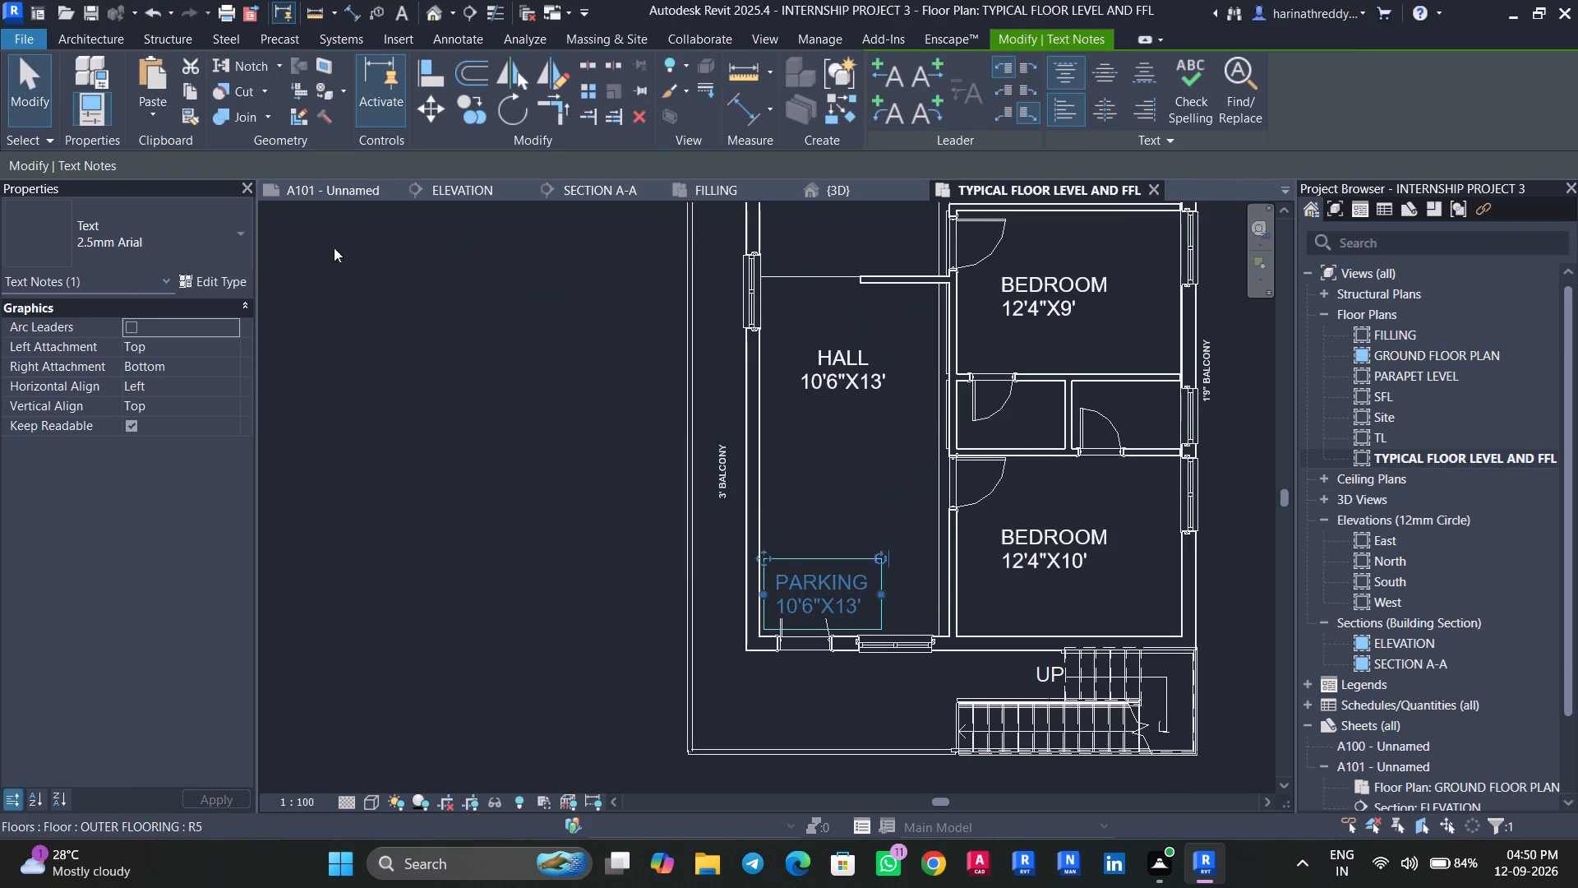
{"action": "double_click", "coordinate": [1378, 343]}
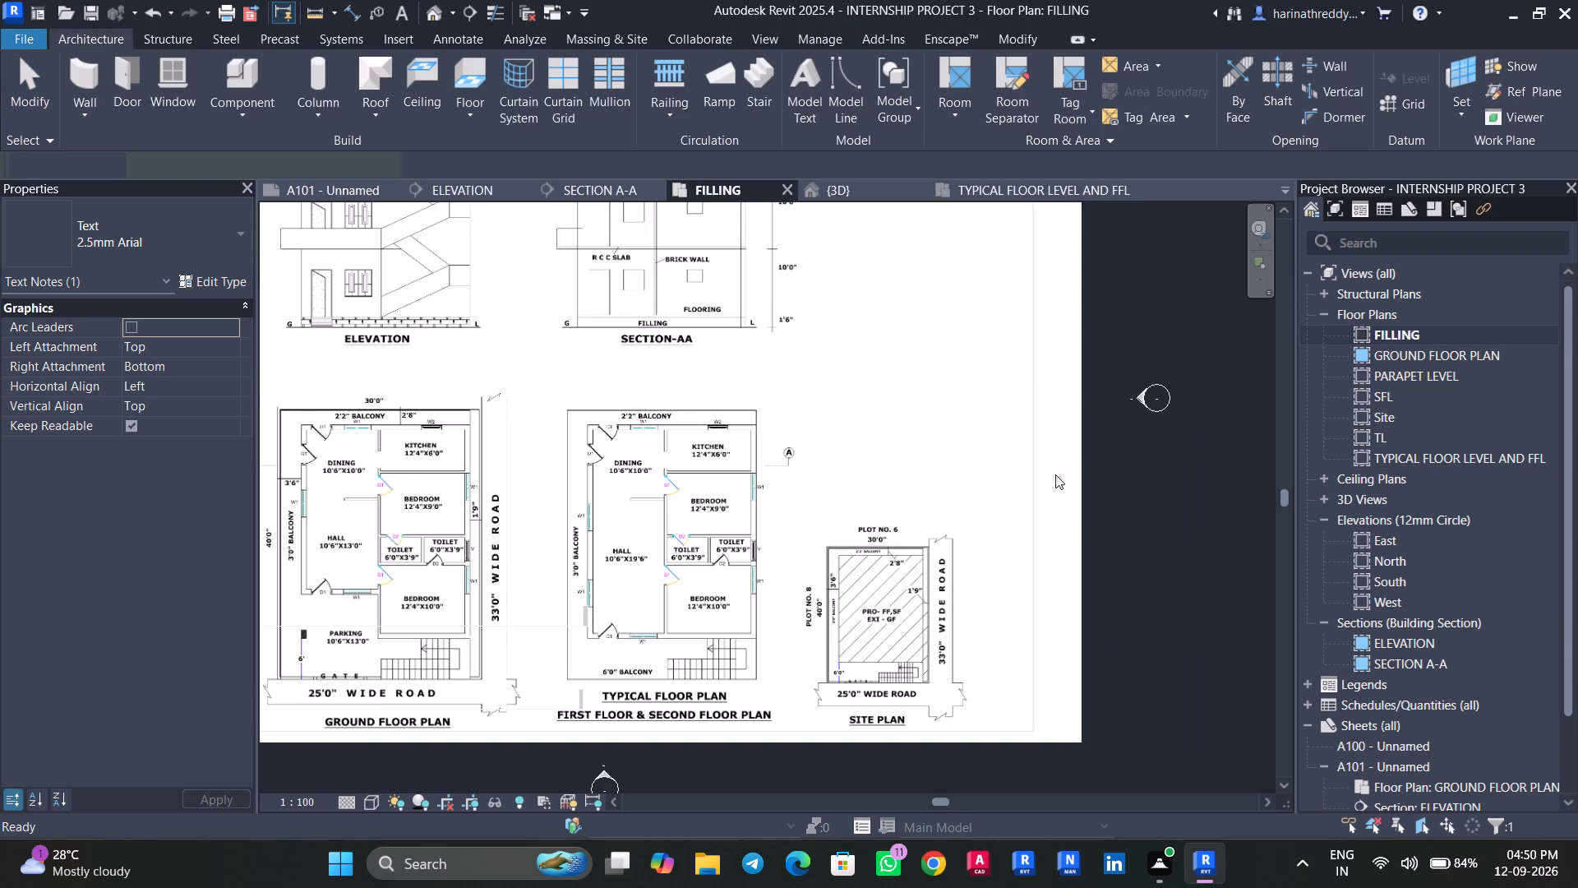
{"action": "scroll", "coordinate": [644, 645], "scroll_direction": "up", "scroll_amount": 3}
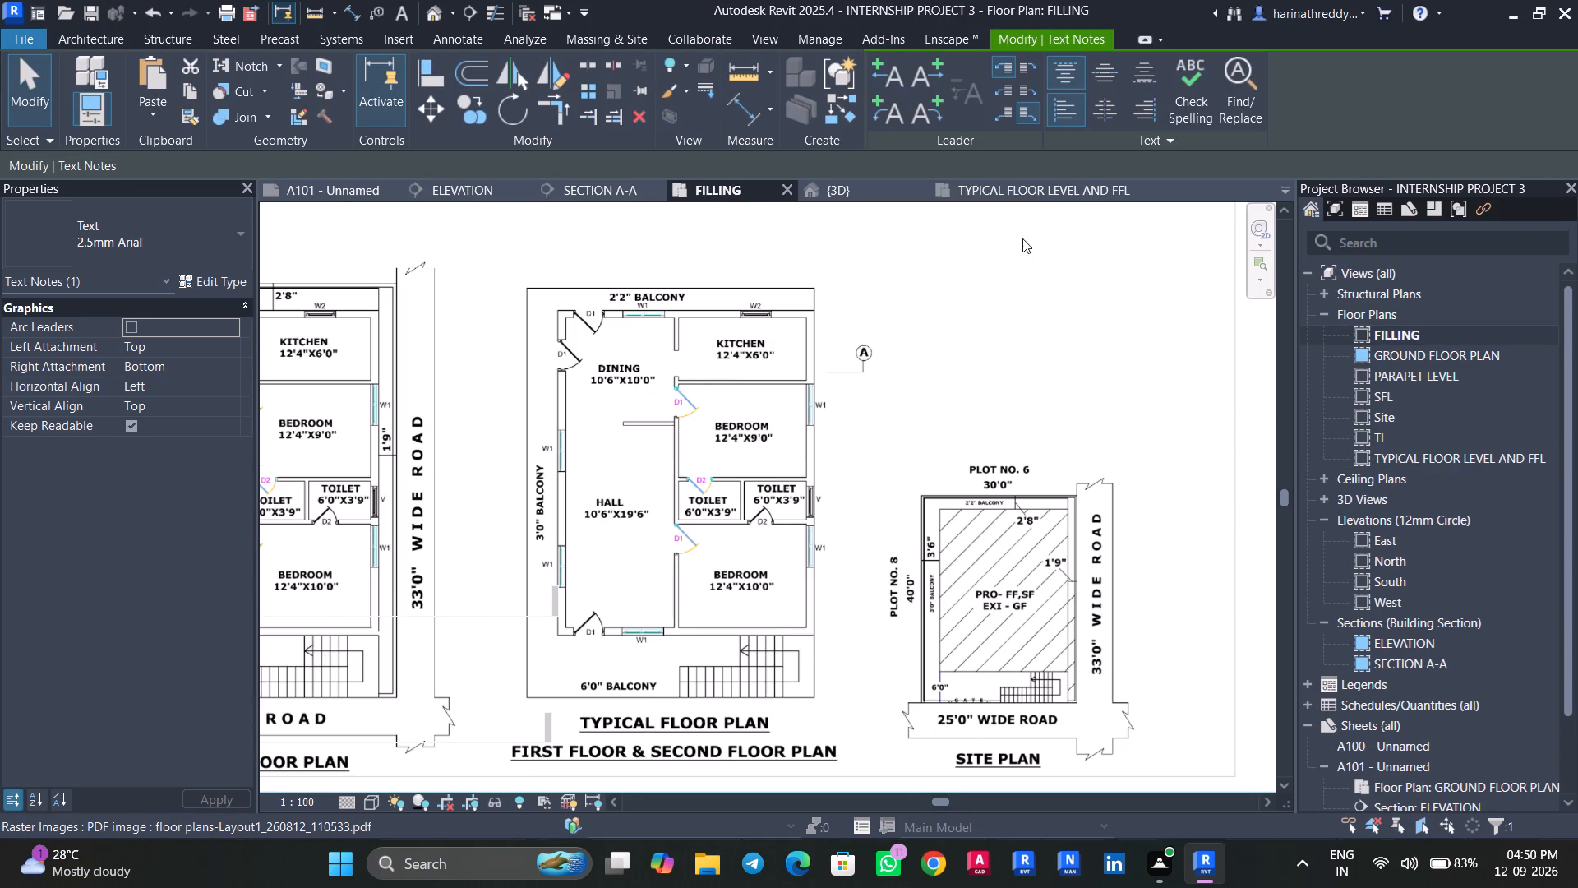
{"action": "left_click", "coordinate": [1060, 194]}
{"action": "left_click", "coordinate": [730, 474]}
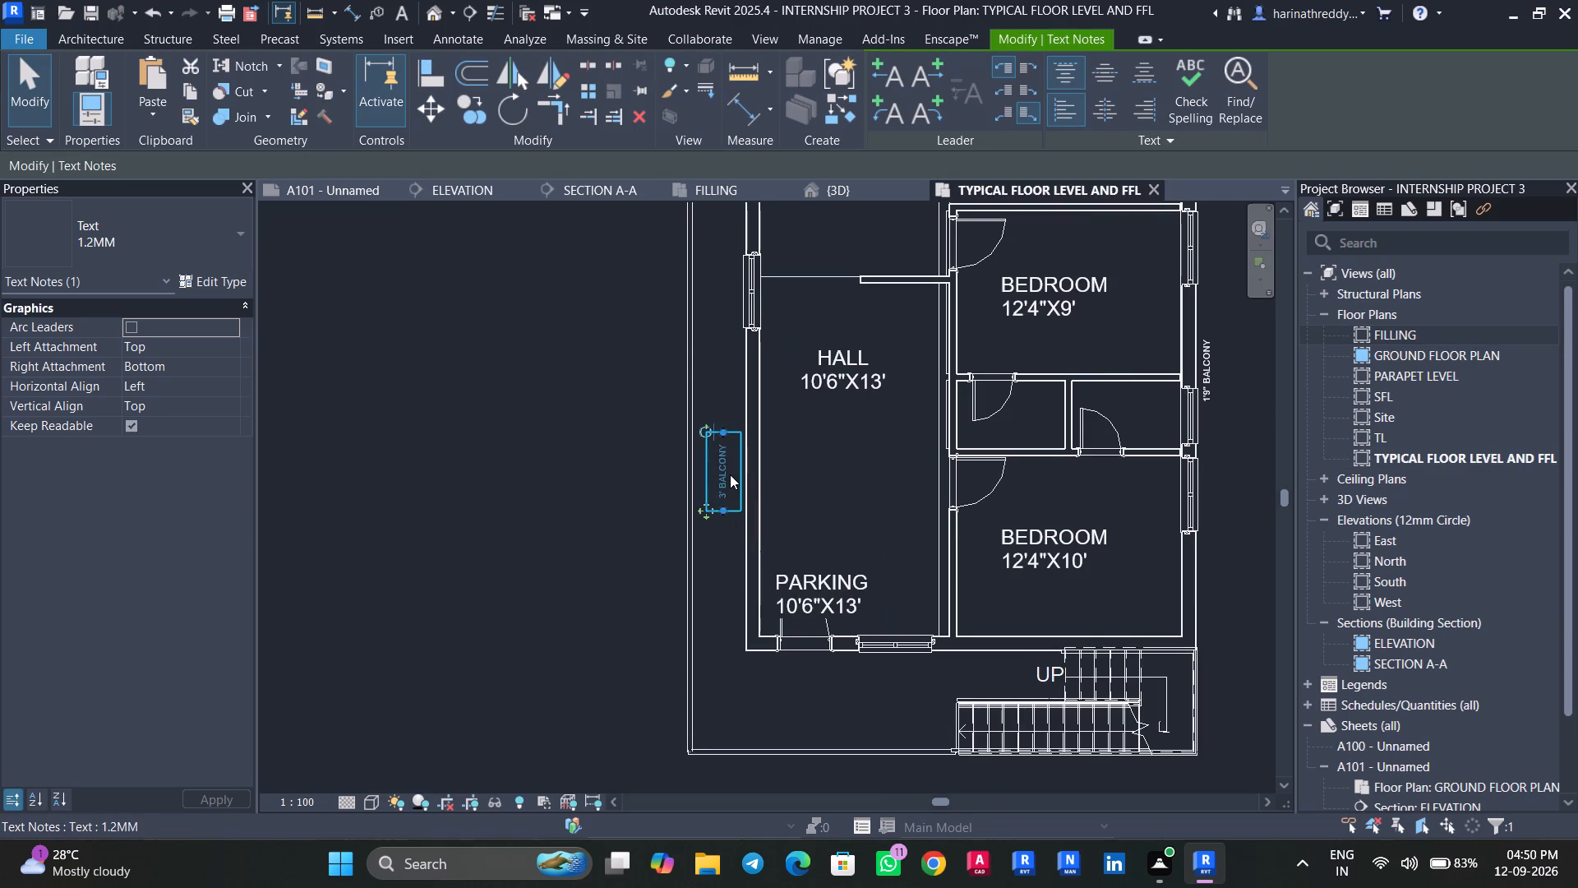
{"action": "scroll", "coordinate": [727, 631], "scroll_direction": "down", "scroll_amount": 2}
{"action": "key", "text": "Escape"}
{"action": "left_click", "coordinate": [819, 590]}
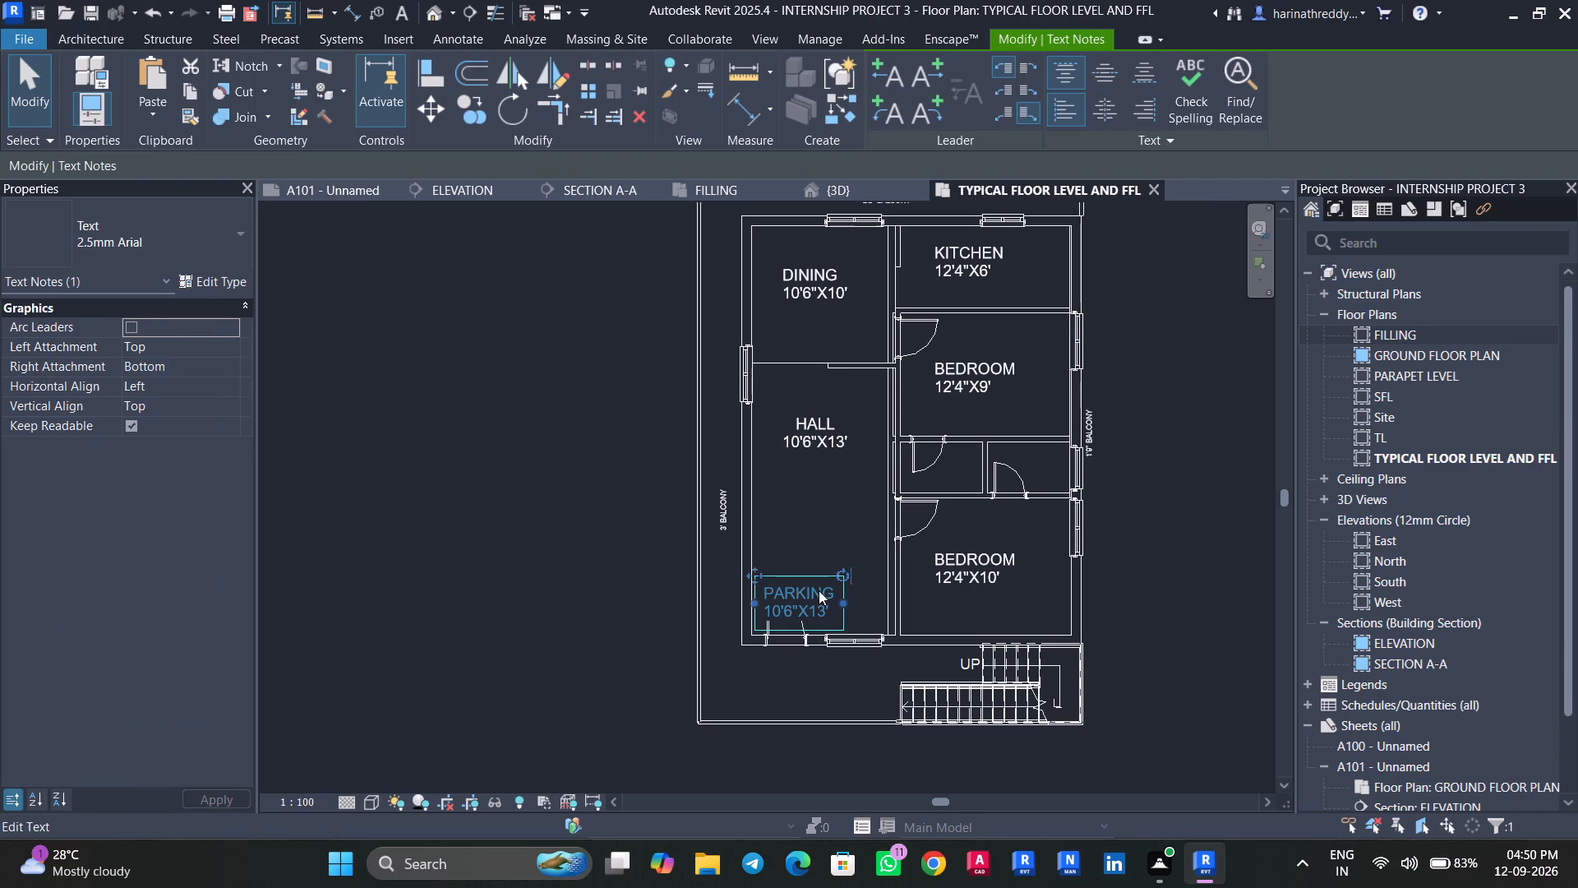
{"action": "left_click_drag", "start_coordinate": [756, 570], "coordinate": [789, 655]}
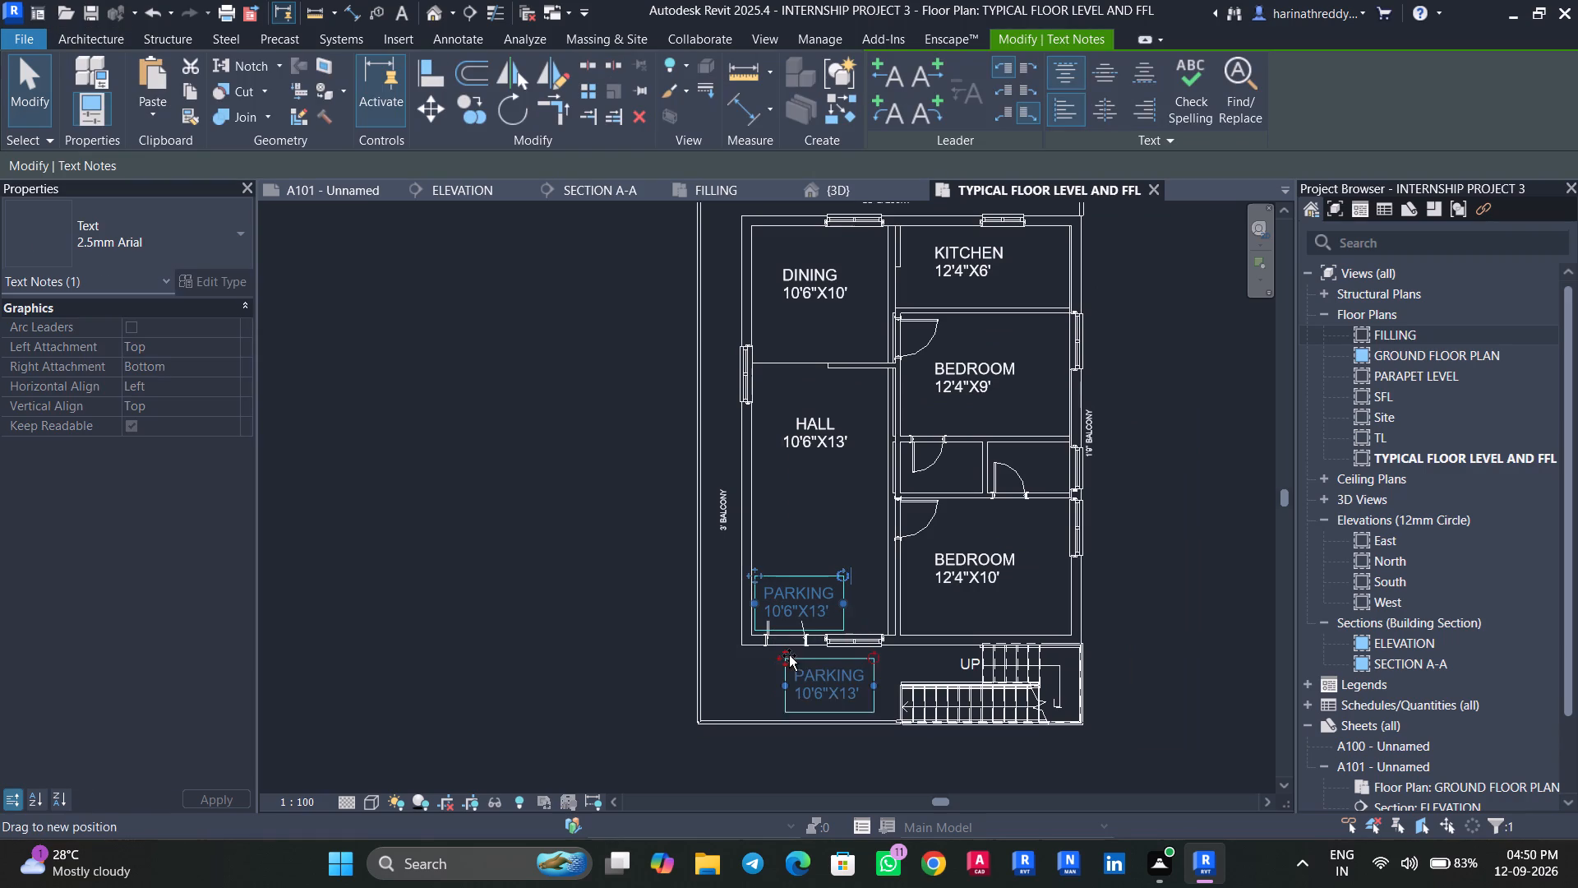
{"action": "left_click_drag", "start_coordinate": [789, 655], "coordinate": [782, 650]}
{"action": "double_click", "coordinate": [805, 684]}
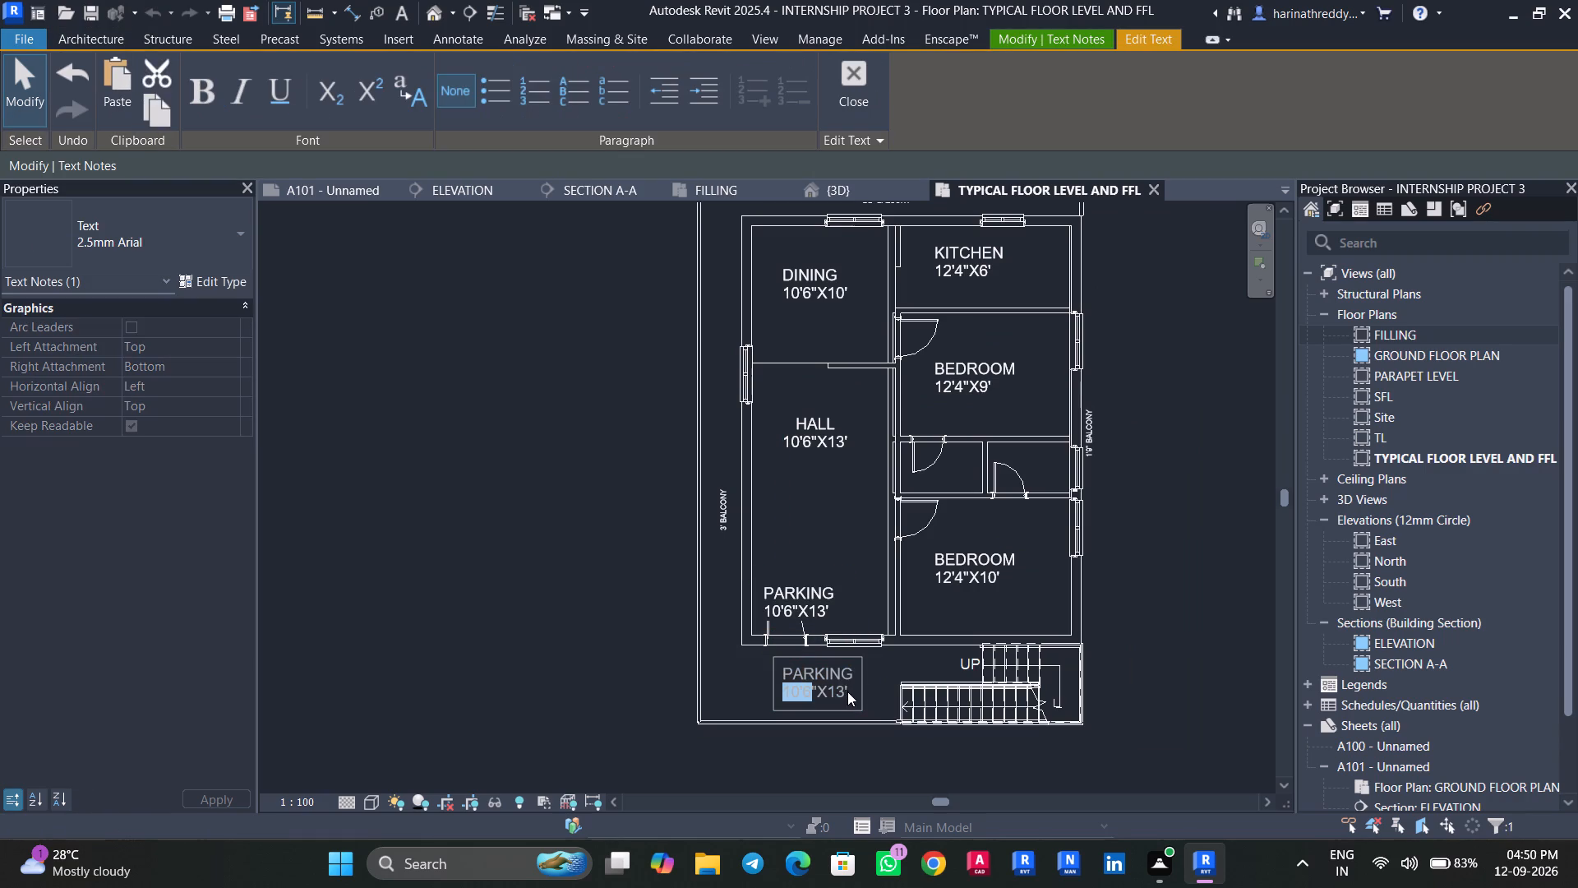
{"action": "left_click", "coordinate": [847, 692]}
{"action": "key", "text": "Escape"}
{"action": "key", "text": "Escape"}
Delete the original PARKING text note inside the hall, beside the entrance door.
{"action": "left_click", "coordinate": [812, 612]}
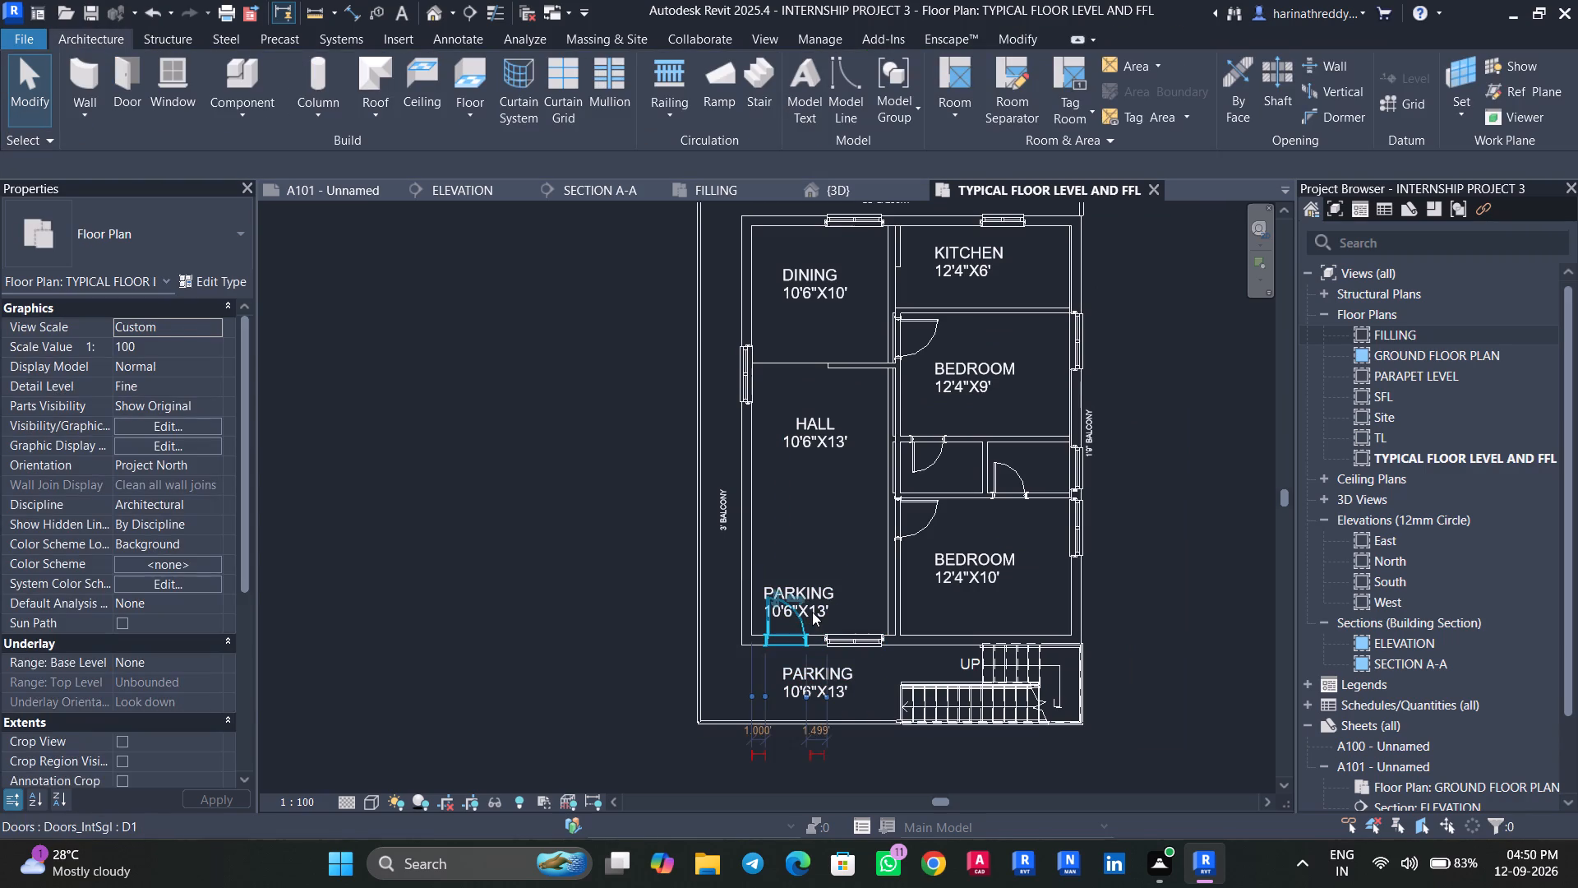
{"action": "key", "text": "Escape"}
{"action": "left_click", "coordinate": [826, 598]}
{"action": "key", "text": "Delete"}
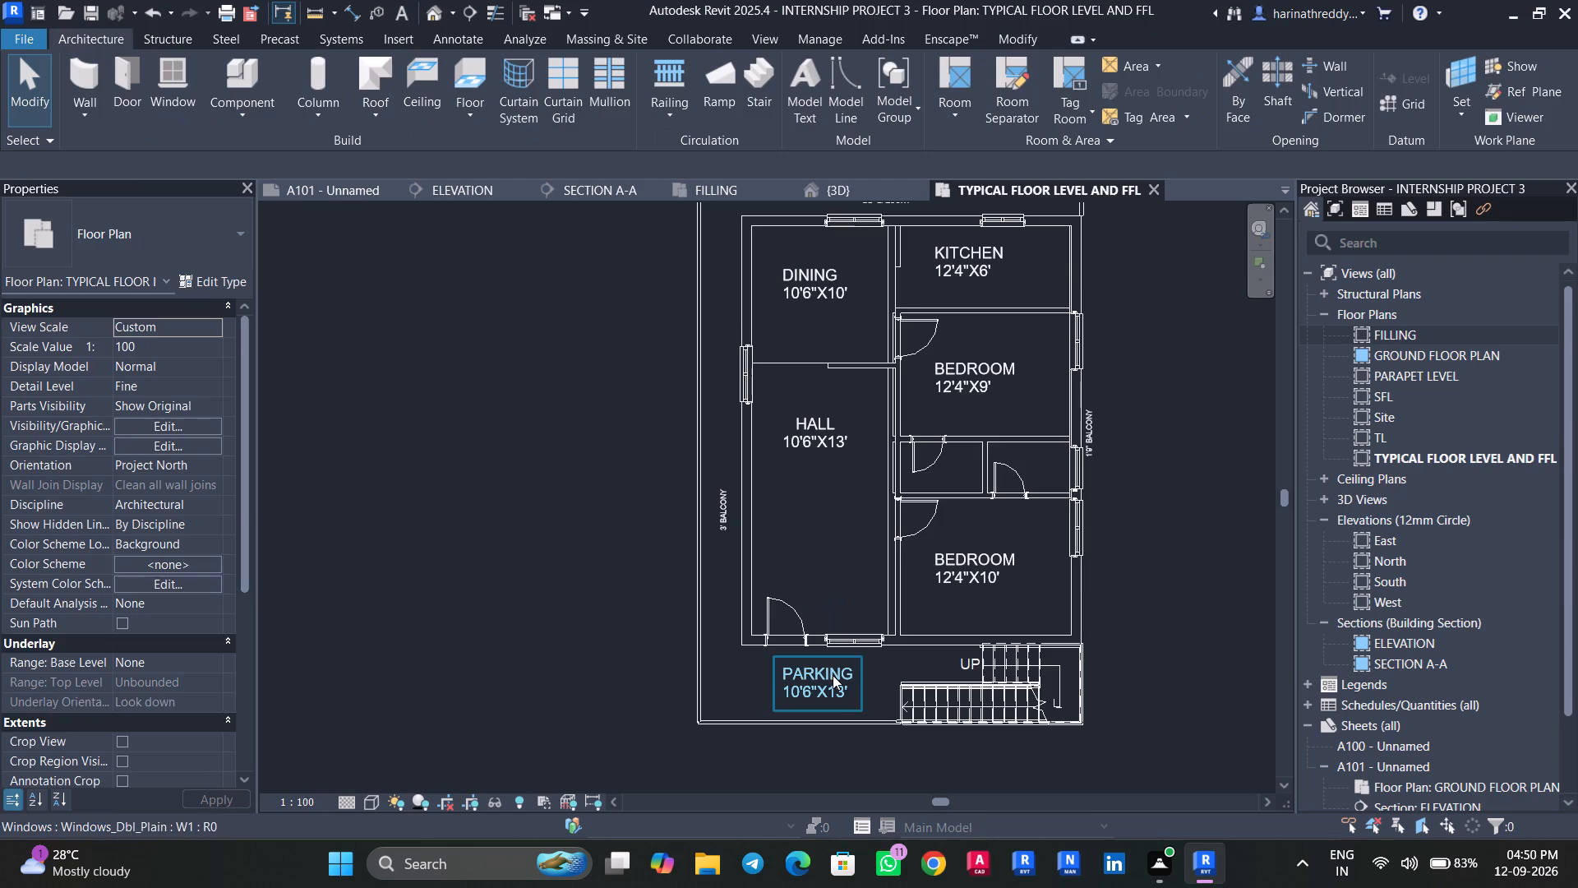
Rewrite the remaining PARKING text note in front of the entrance as 6' BALCONY.
{"action": "left_click", "coordinate": [833, 675]}
{"action": "scroll", "coordinate": [833, 675], "scroll_direction": "up", "scroll_amount": 4}
{"action": "double_click", "coordinate": [833, 676]}
{"action": "left_click_drag", "start_coordinate": [860, 704], "coordinate": [850, 704]}
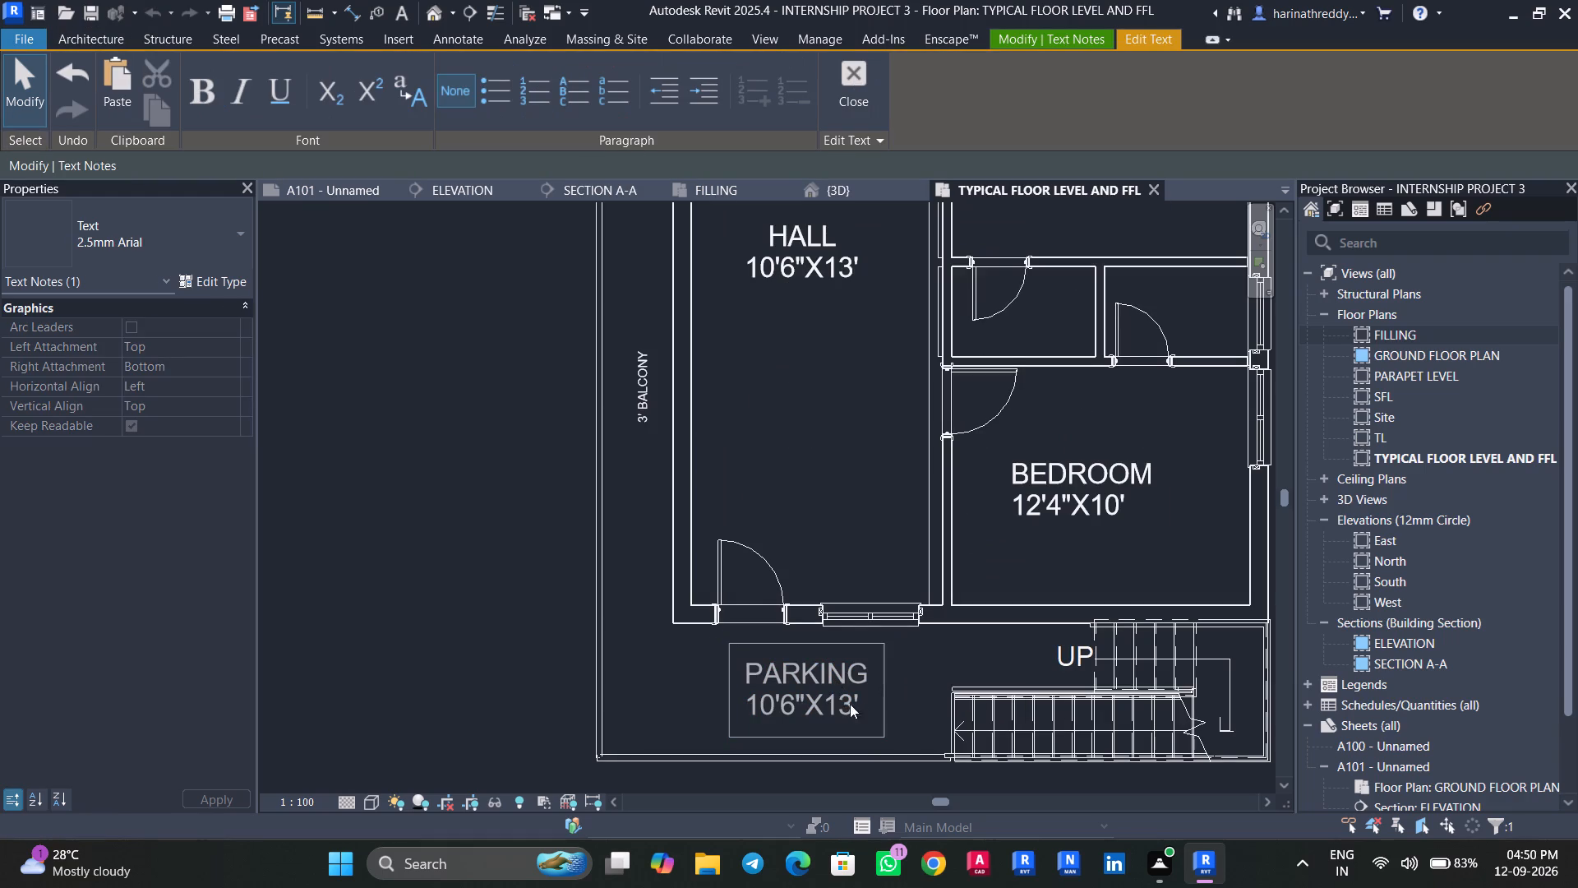
{"action": "left_click_drag", "start_coordinate": [850, 704], "coordinate": [736, 669]}
{"action": "key", "text": "6"}
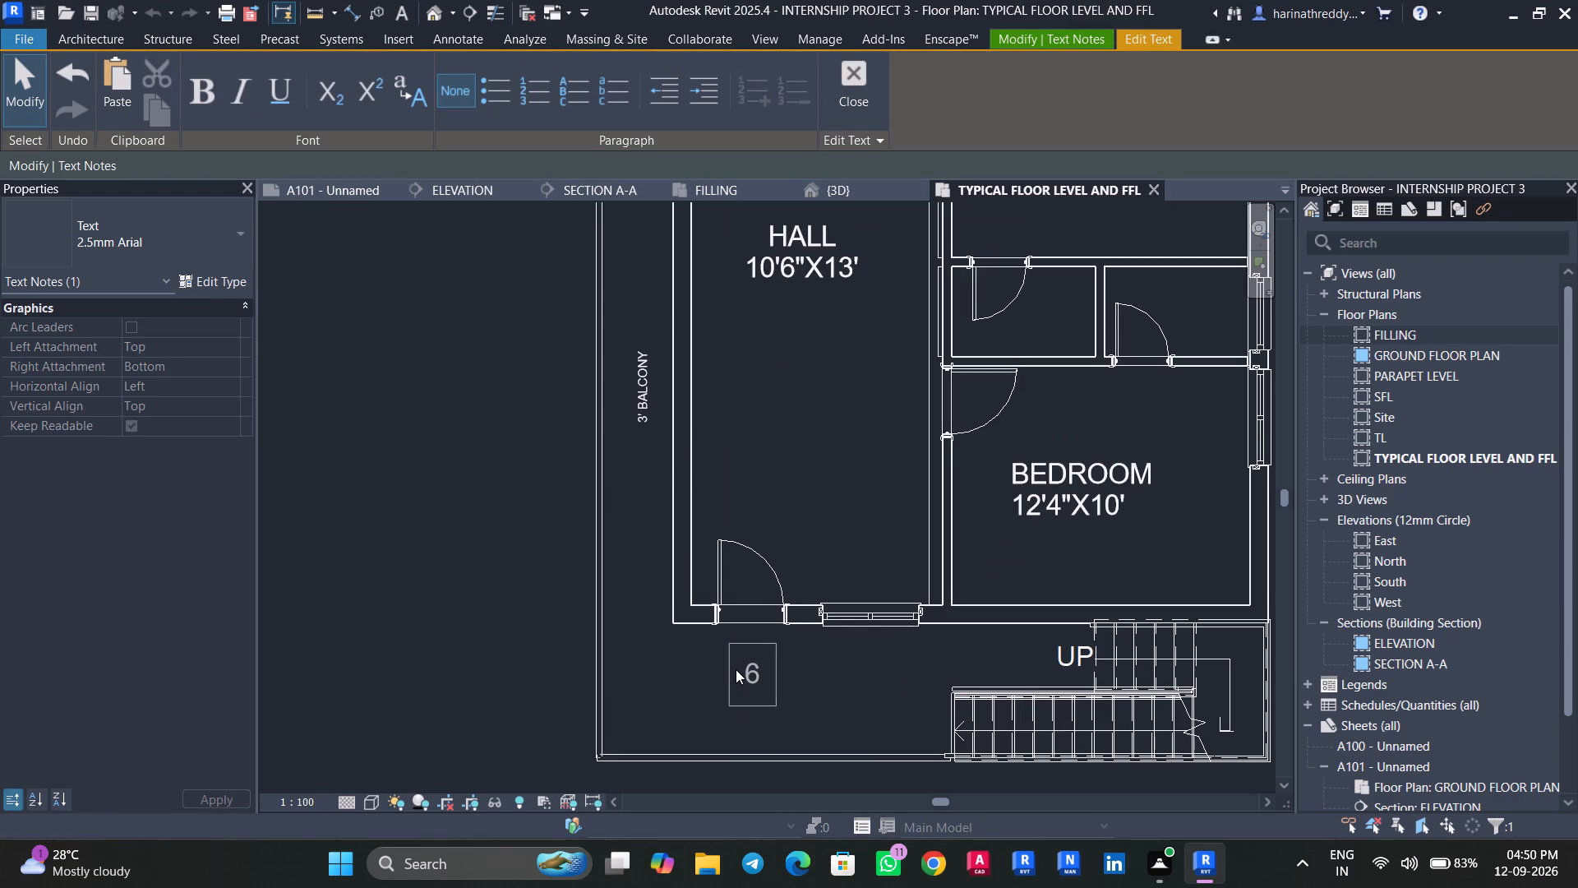
{"action": "type", "text": "' bal"}
{"action": "key", "text": "BackSpace"}
{"action": "key", "text": "BackSpace"}
{"action": "key", "text": "BackSpace"}
{"action": "type", "text": "BALCONY"}
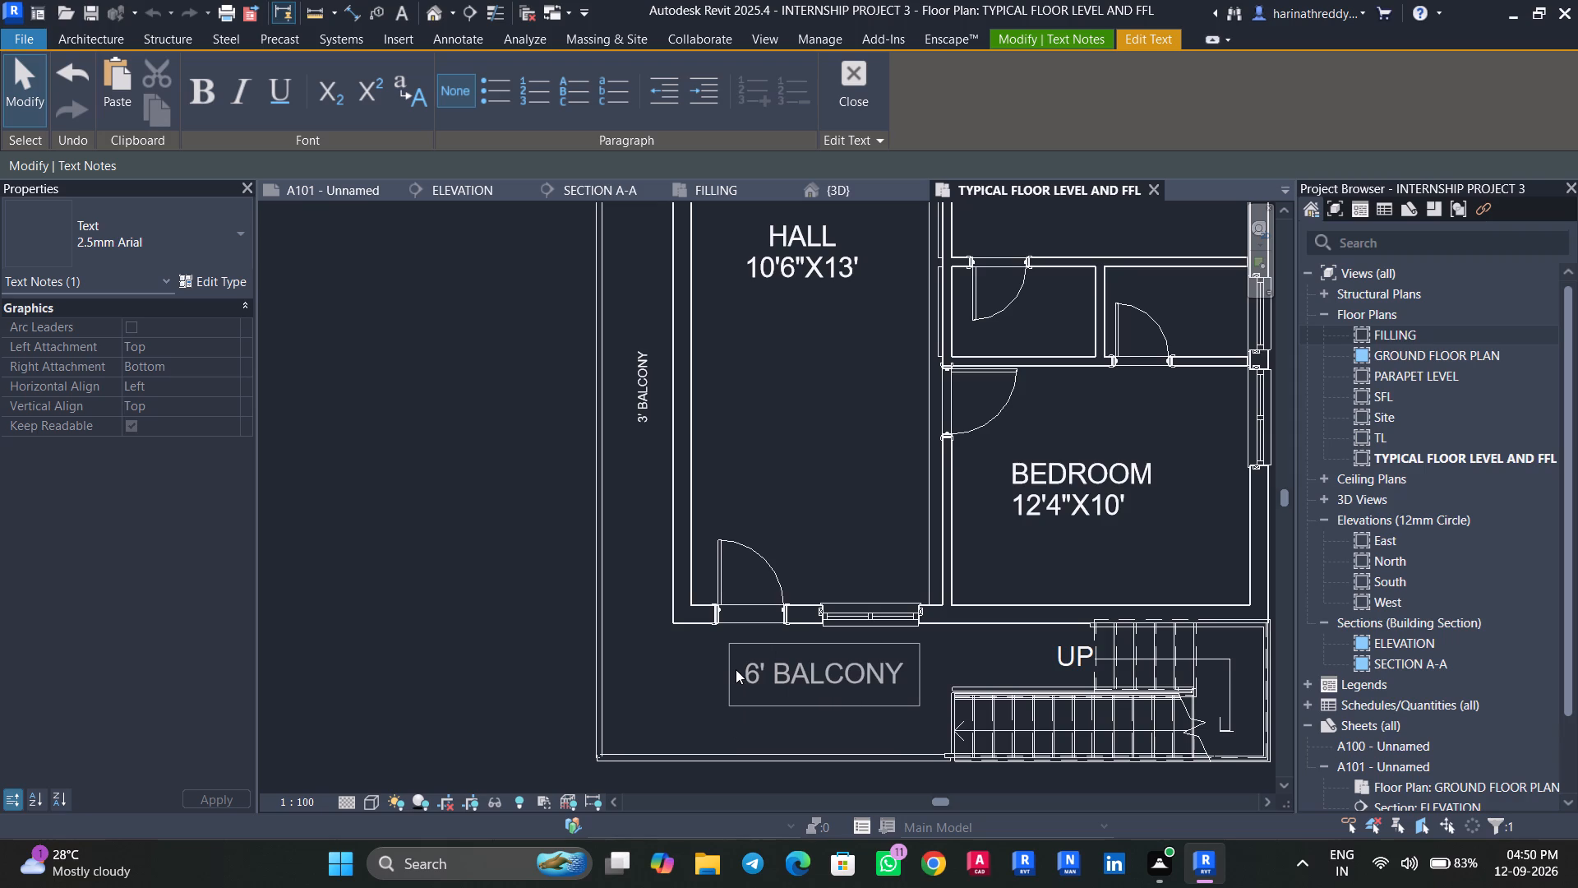
{"action": "left_click", "coordinate": [611, 699]}
{"action": "left_click", "coordinate": [662, 693]}
{"action": "key", "text": "Escape"}
{"action": "scroll", "coordinate": [358, 614], "scroll_direction": "down", "scroll_amount": 4}
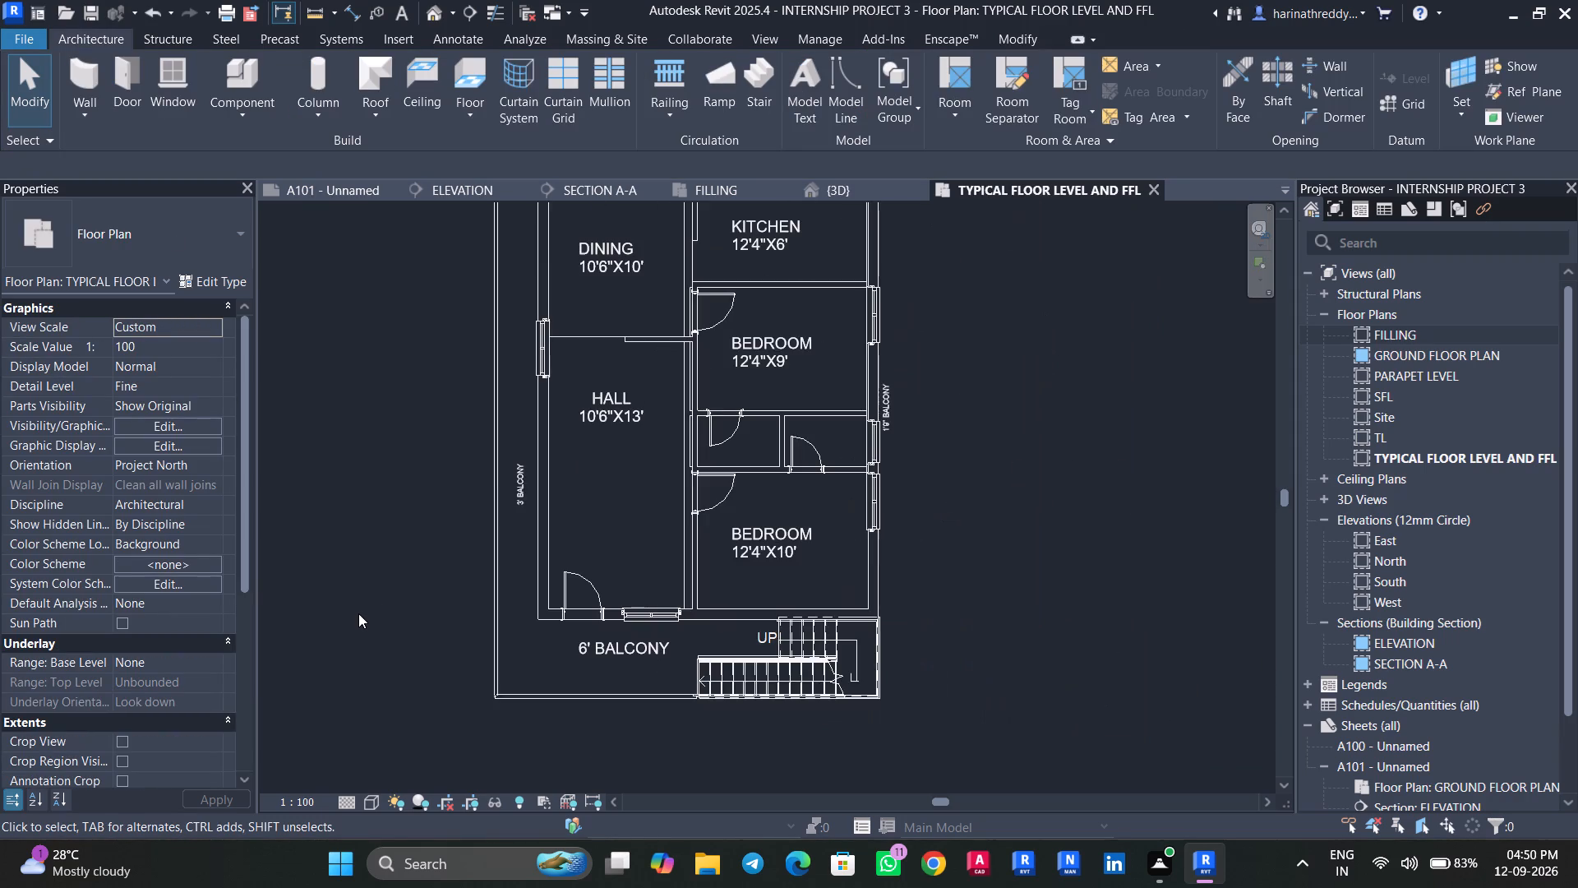
Select all instances of the 1.2MM balcony text notes and change their type to 2.5mm Arial.
{"action": "scroll", "coordinate": [378, 579], "scroll_direction": "down", "scroll_amount": 2}
{"action": "left_click", "coordinate": [487, 511]}
{"action": "type", "text": "SA"}
{"action": "left_click", "coordinate": [197, 258]}
{"action": "left_click", "coordinate": [100, 381]}
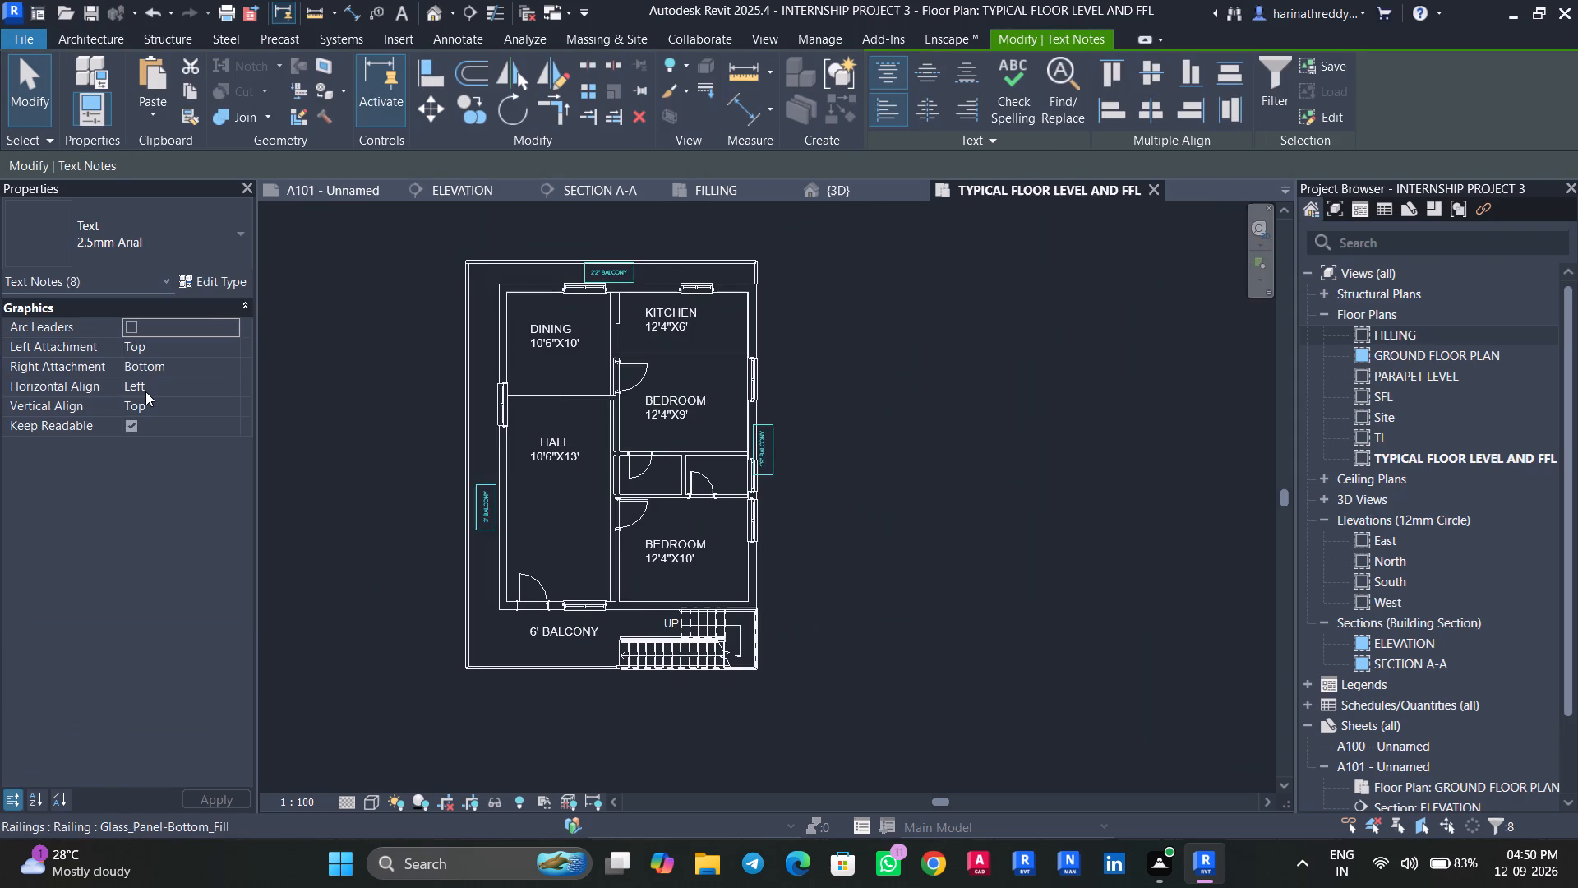
{"action": "key", "text": "Escape"}
{"action": "key", "text": "Escape"}
{"action": "key", "text": "Escape"}
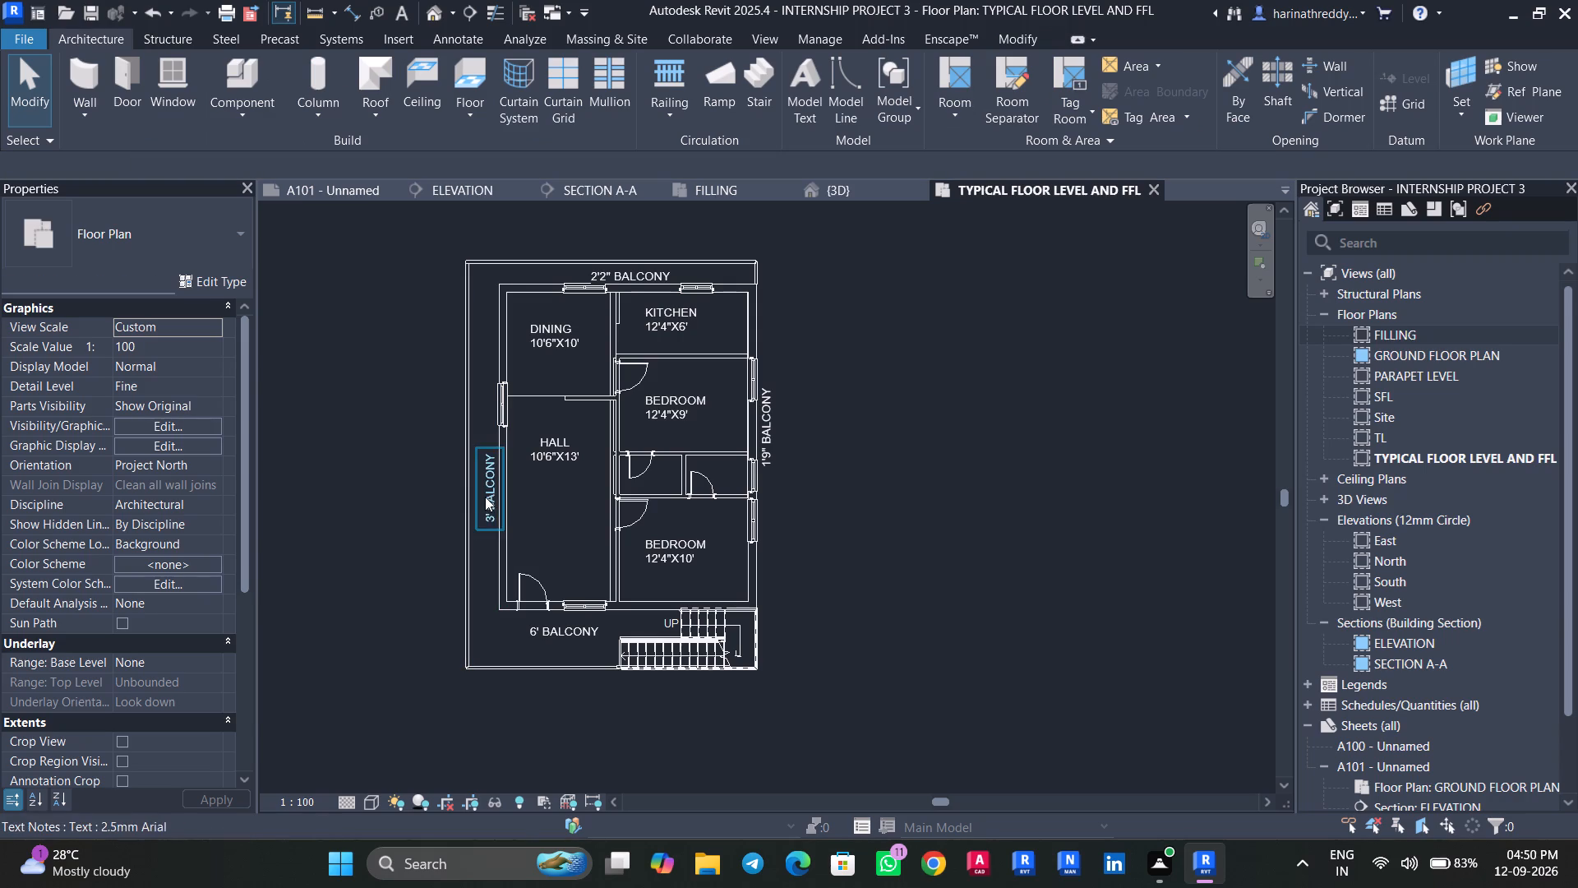
Nudge the 3' BALCONY note slightly left, away from the hall's outer wall.
{"action": "left_click", "coordinate": [485, 497]}
{"action": "key", "text": "Left"}
{"action": "key", "text": "Escape"}
{"action": "key", "text": "Escape"}
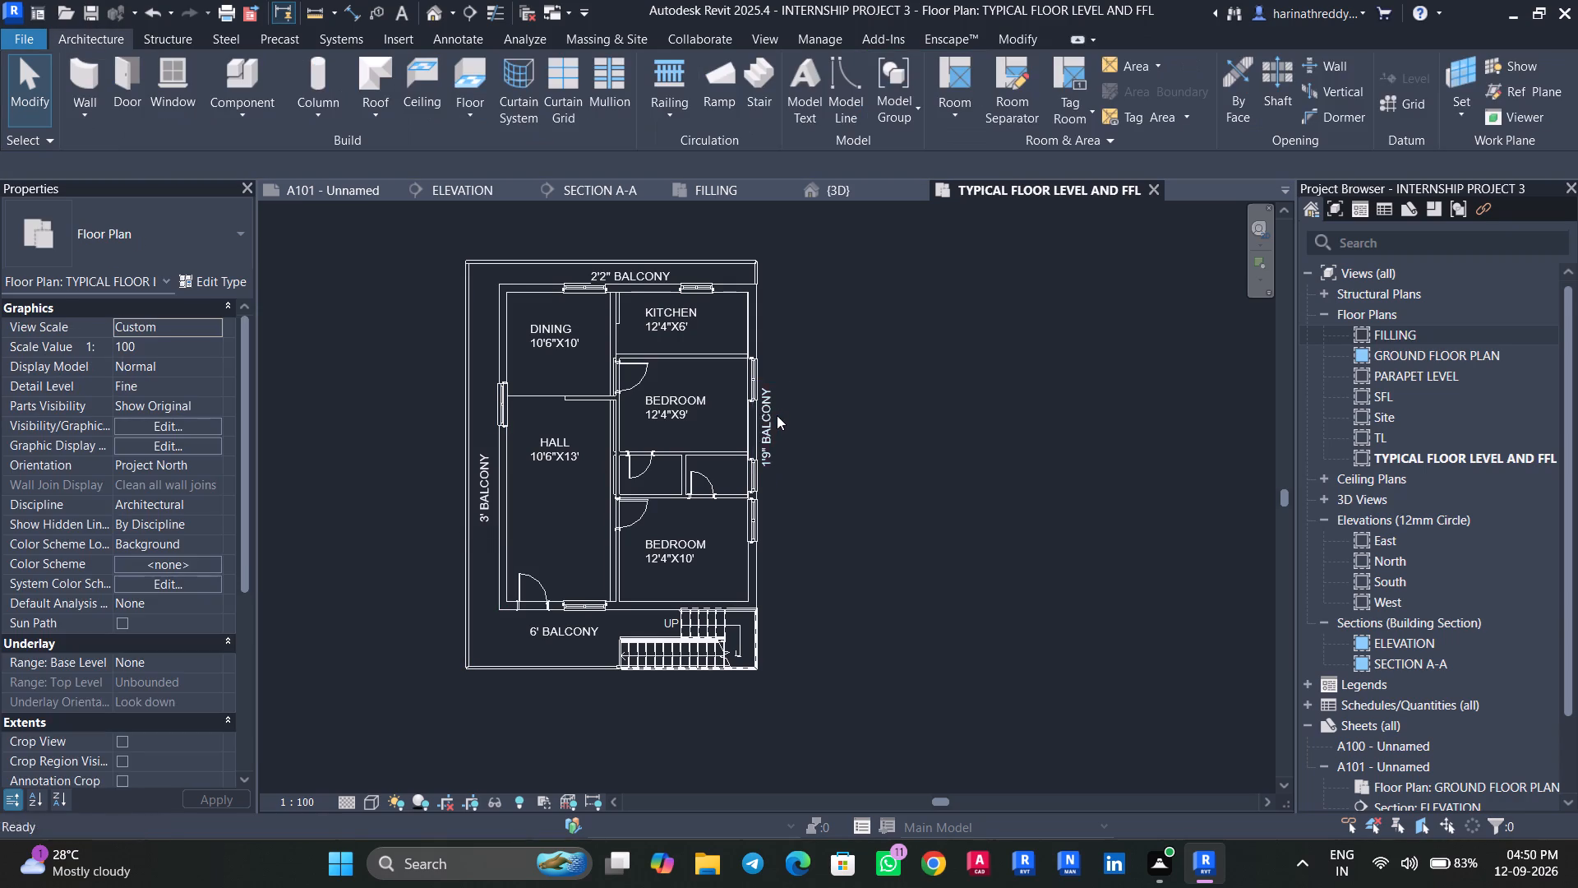
Delete the 1'9" BALCONY text note beside the bedrooms' outer wall.
{"action": "left_click", "coordinate": [777, 415]}
{"action": "key", "text": "Delete"}
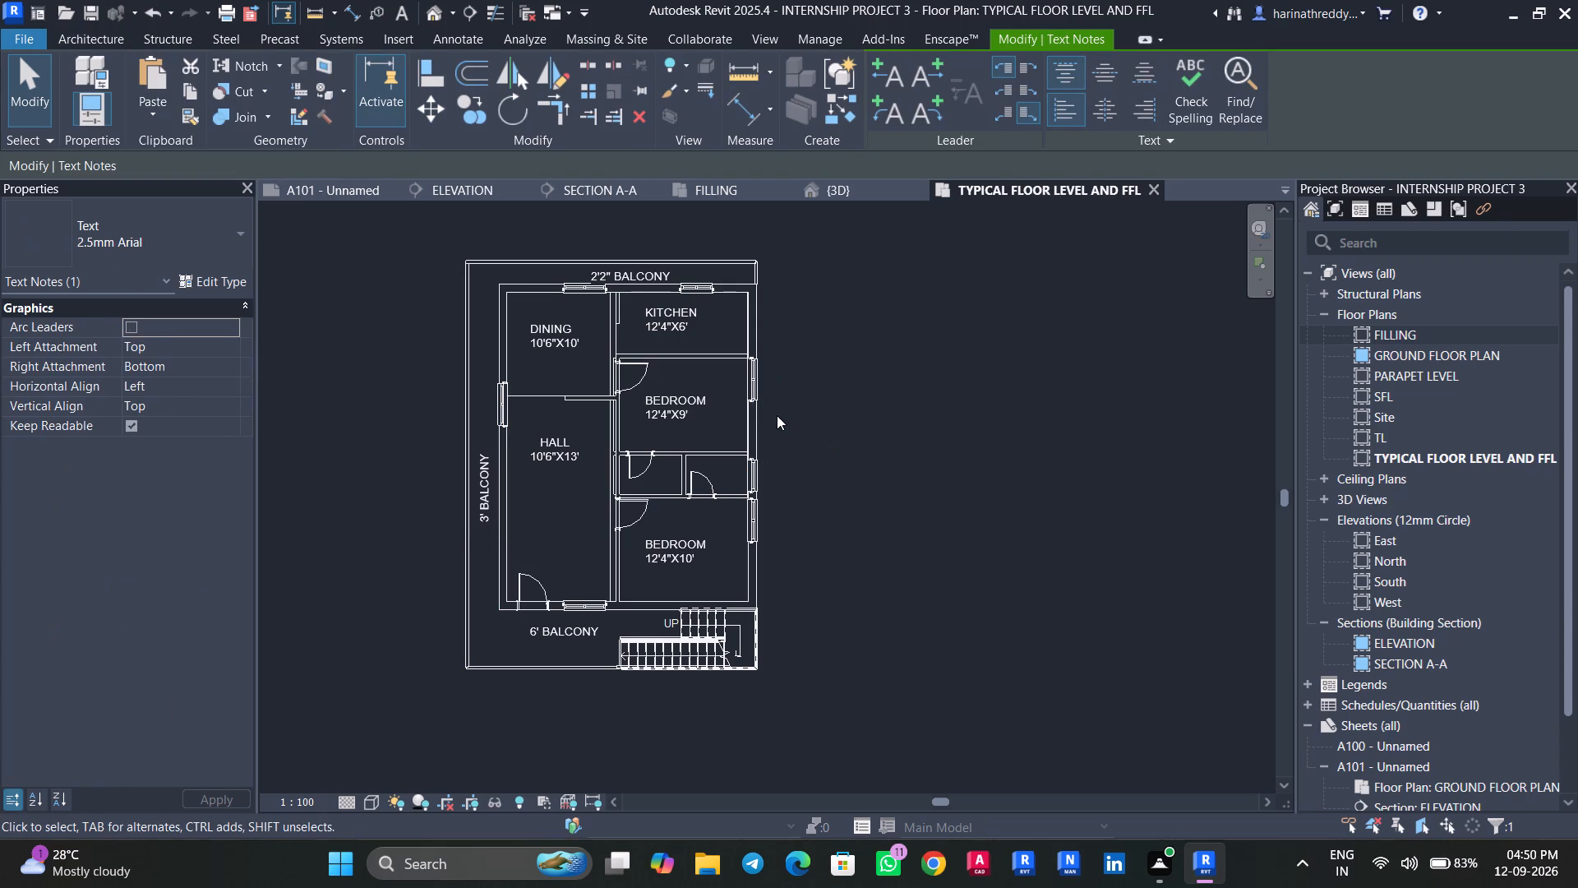
{"action": "left_click", "coordinate": [707, 201]}
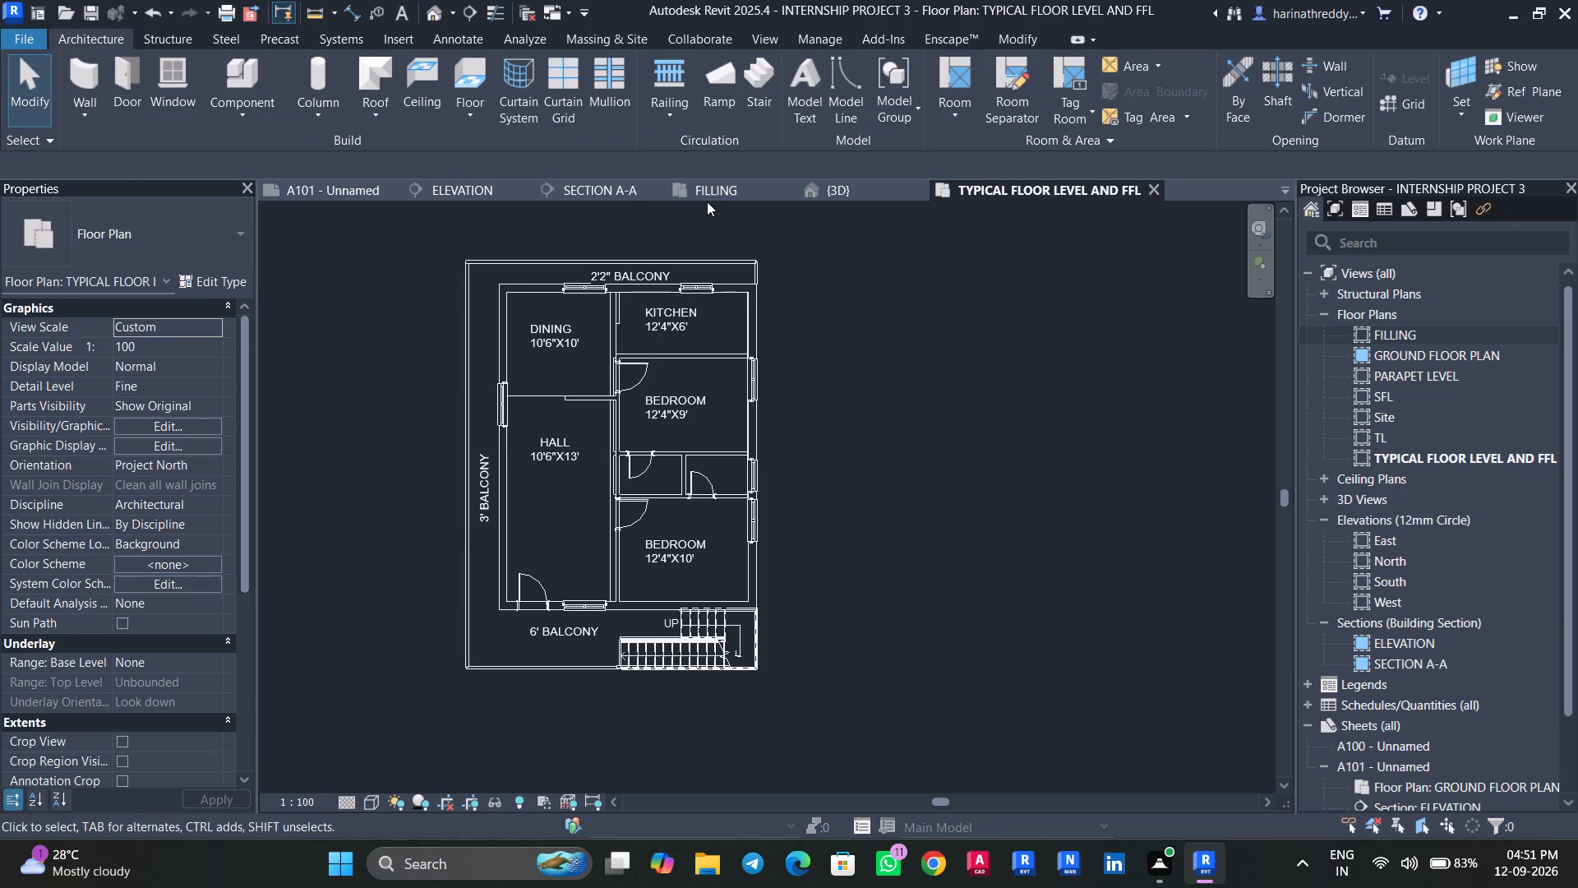
Compare the plan's room and balcony notes, especially HALL, with the typical floor plan in the FILLING view's reference PDF.
{"action": "left_click", "coordinate": [712, 193]}
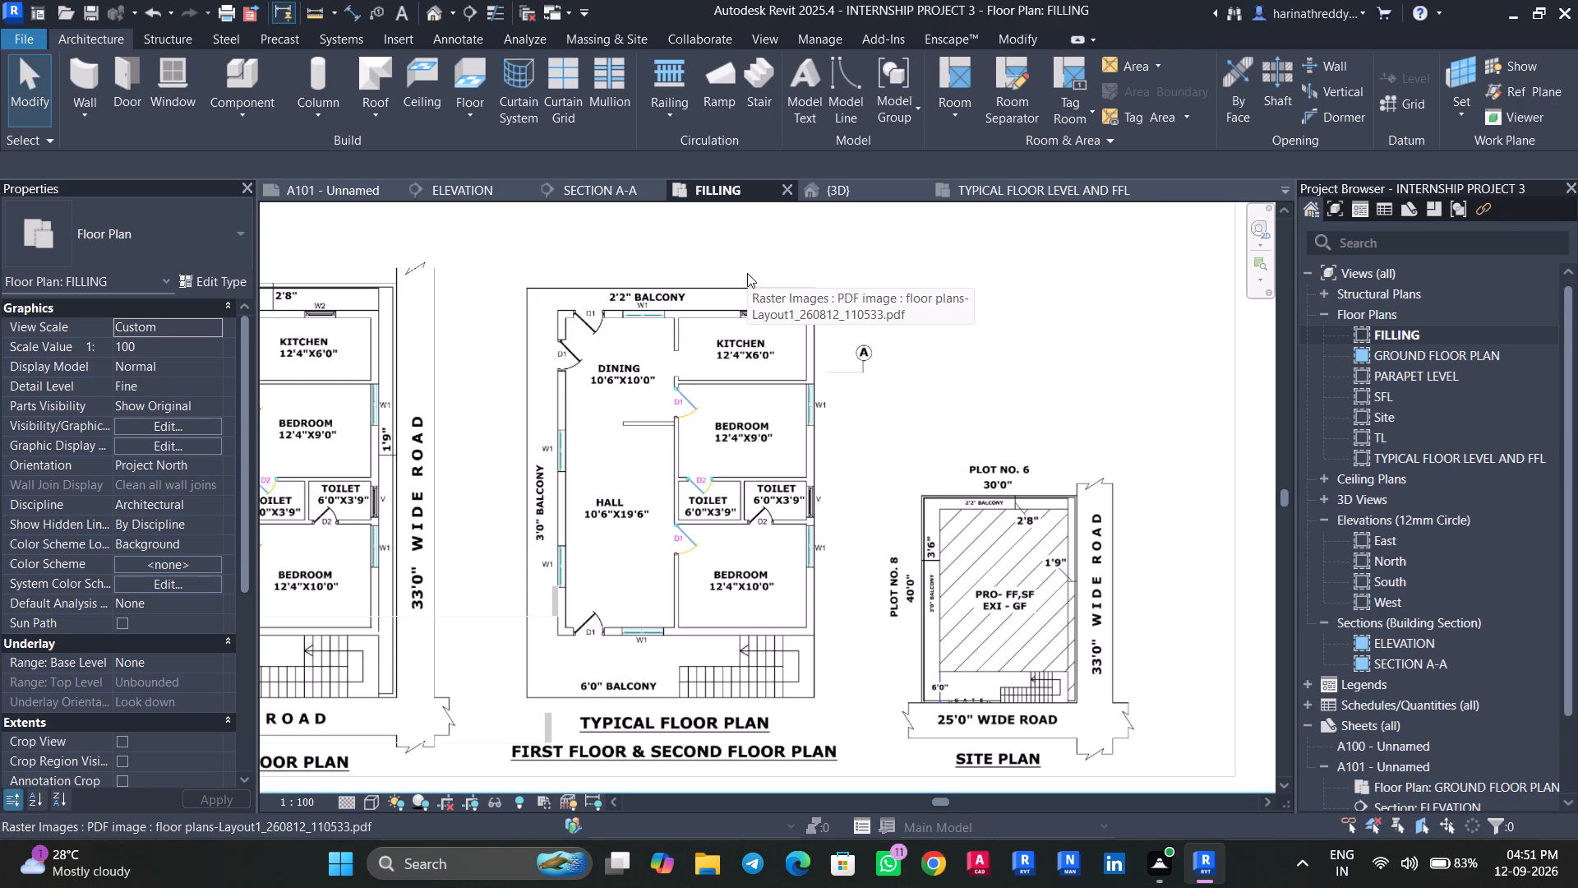
{"action": "left_click", "coordinate": [972, 197]}
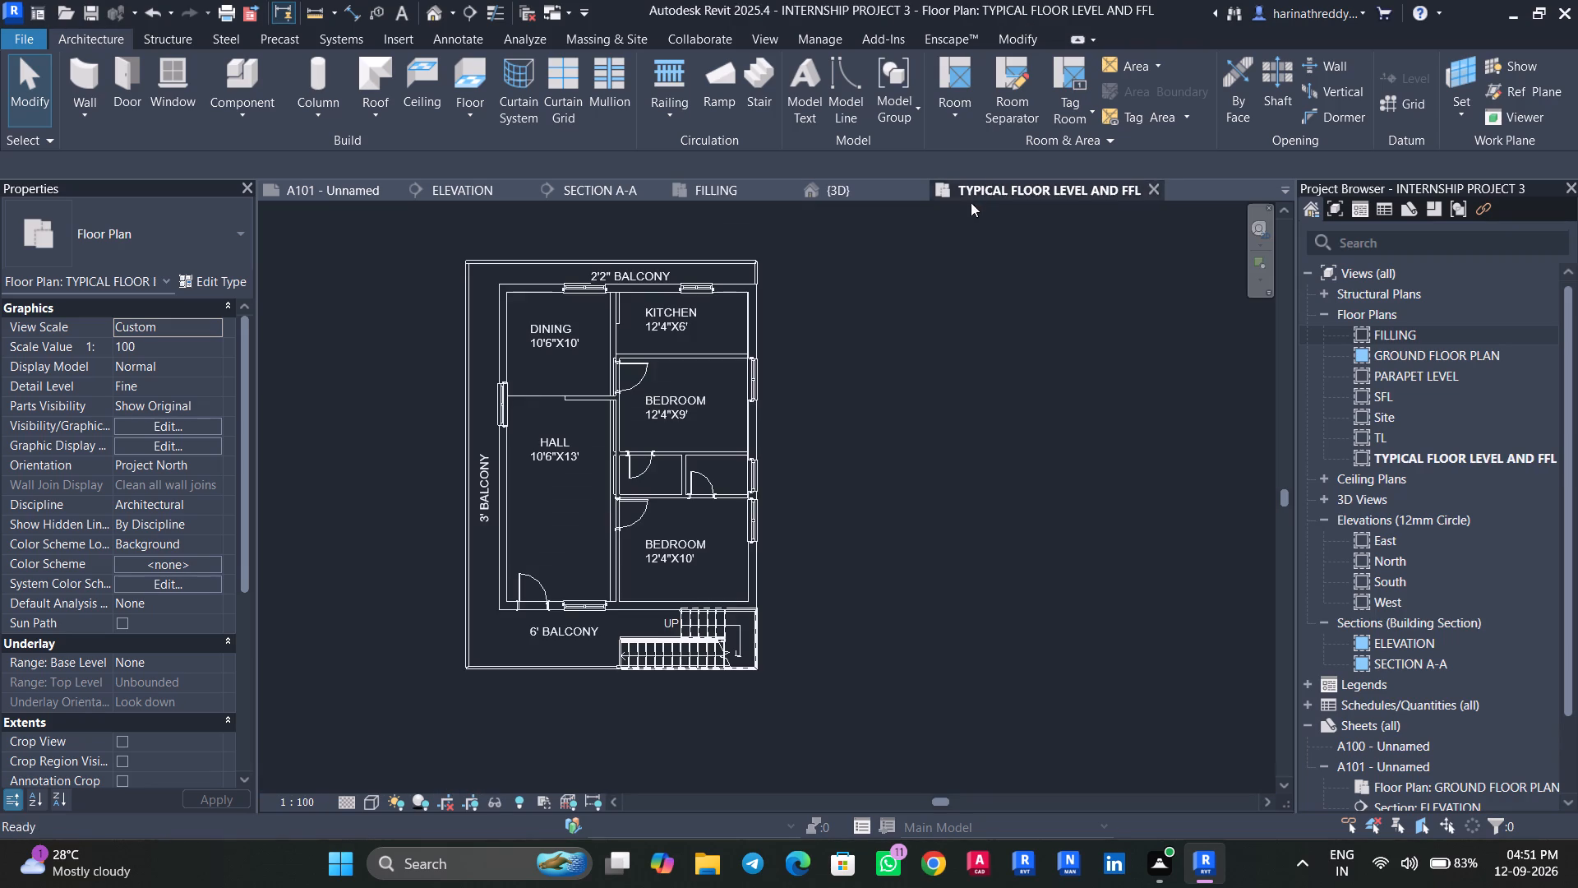
{"action": "scroll", "coordinate": [616, 502], "scroll_direction": "up", "scroll_amount": 2}
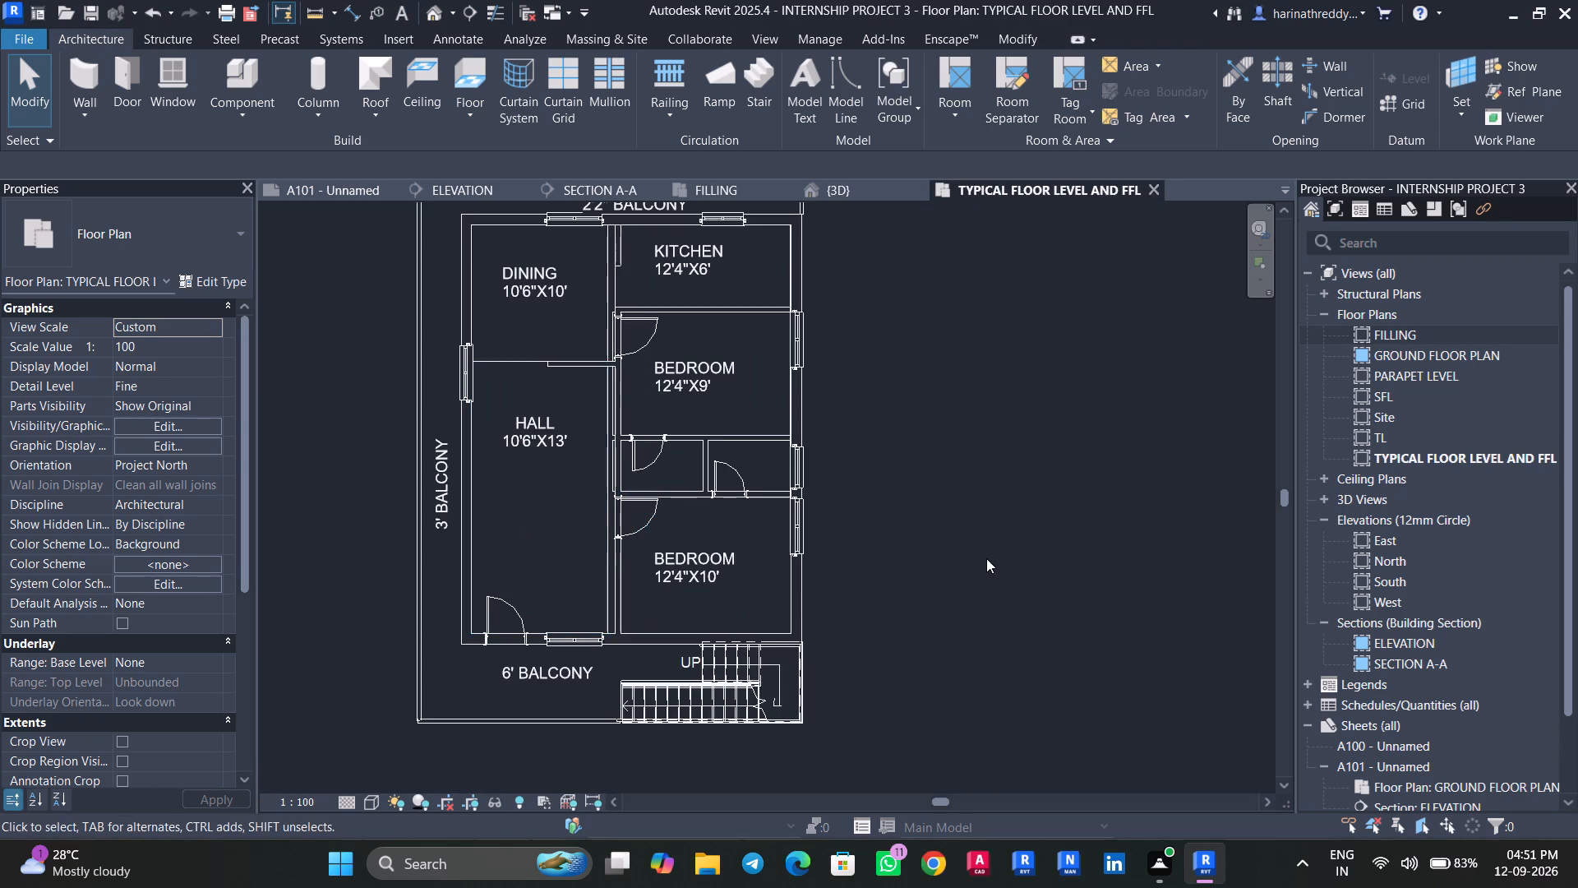
{"action": "scroll", "coordinate": [986, 558], "scroll_direction": "down", "scroll_amount": 1}
{"action": "left_click", "coordinate": [591, 463]}
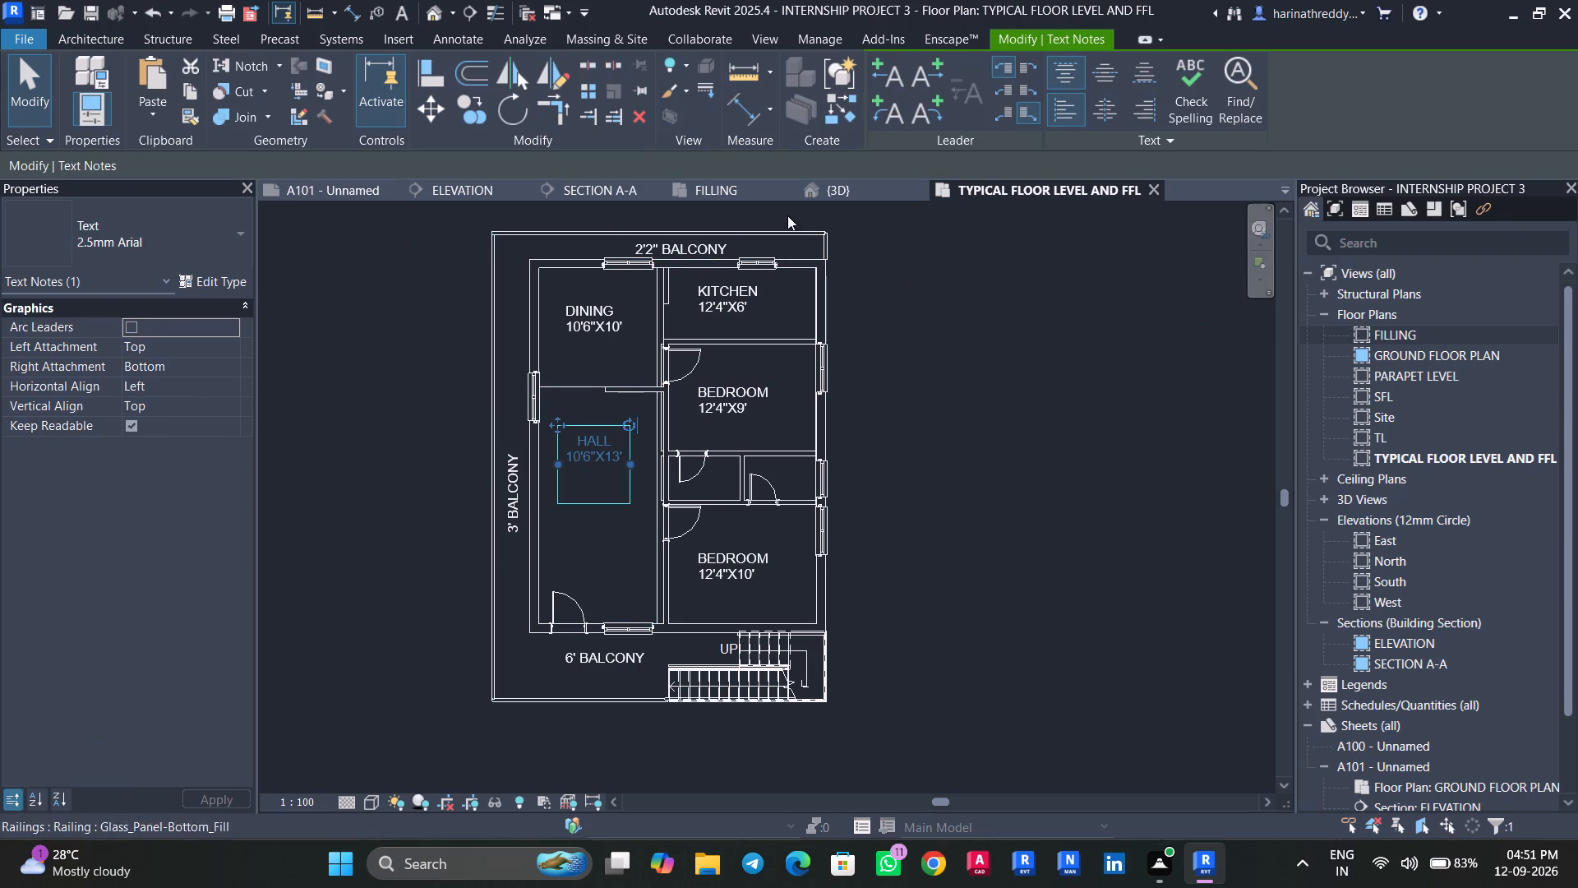
{"action": "double_click", "coordinate": [1396, 340]}
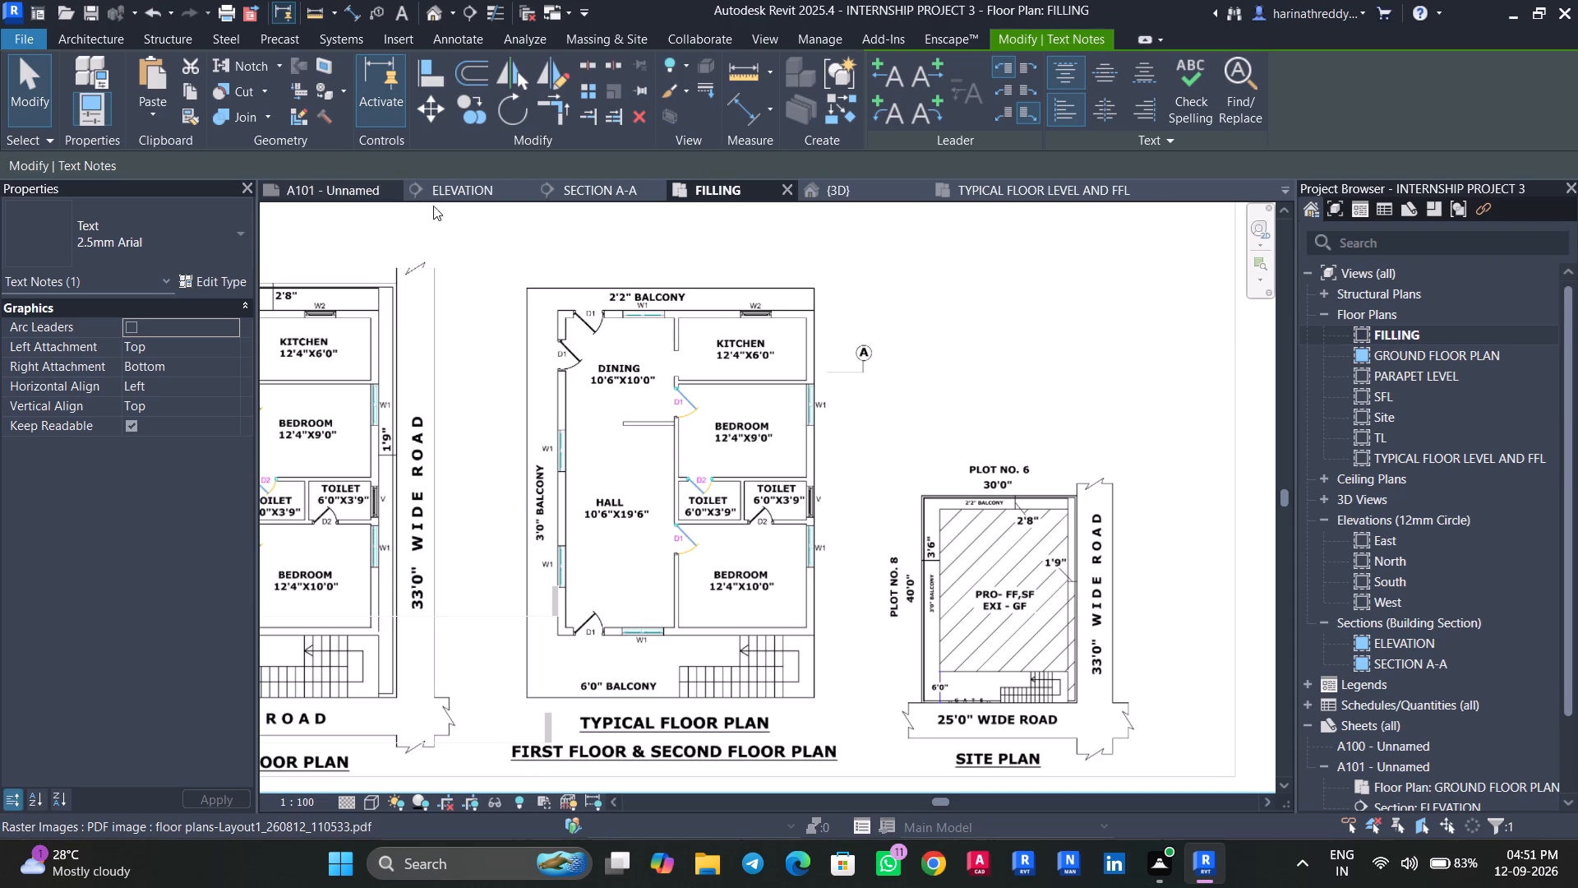
{"action": "left_click", "coordinate": [997, 201]}
Change the HALL text note's room size to 10'6"X19'6", matching the reference typical floor plan.
{"action": "scroll", "coordinate": [603, 467], "scroll_direction": "up", "scroll_amount": 1}
{"action": "scroll", "coordinate": [603, 467], "scroll_direction": "down", "scroll_amount": 1}
{"action": "scroll", "coordinate": [603, 467], "scroll_direction": "up", "scroll_amount": 2}
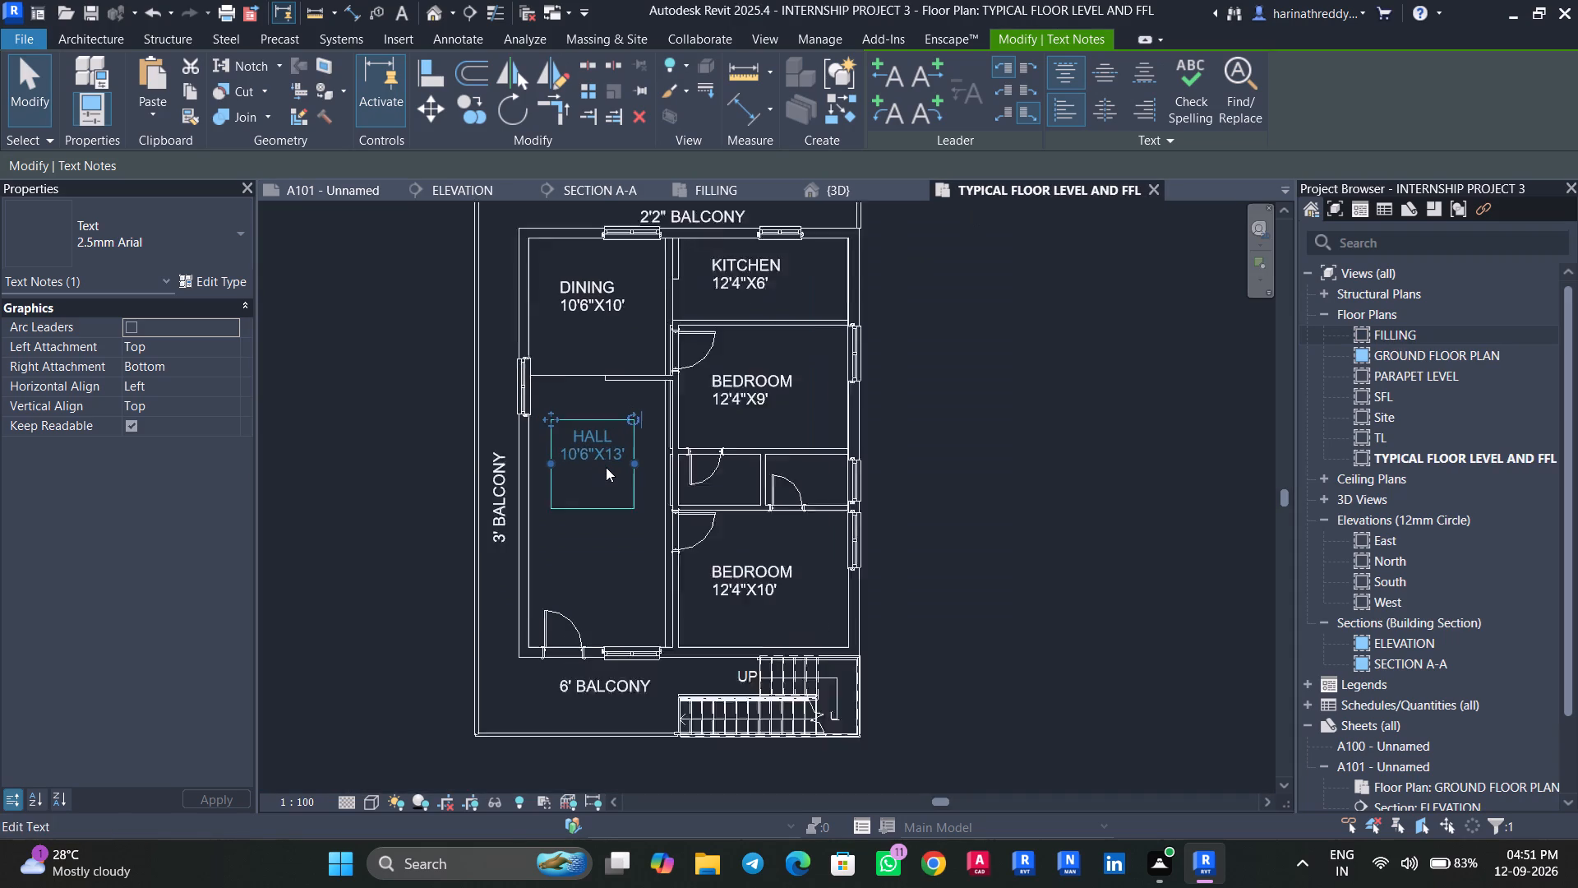
{"action": "double_click", "coordinate": [601, 450]}
{"action": "left_click", "coordinate": [621, 457]}
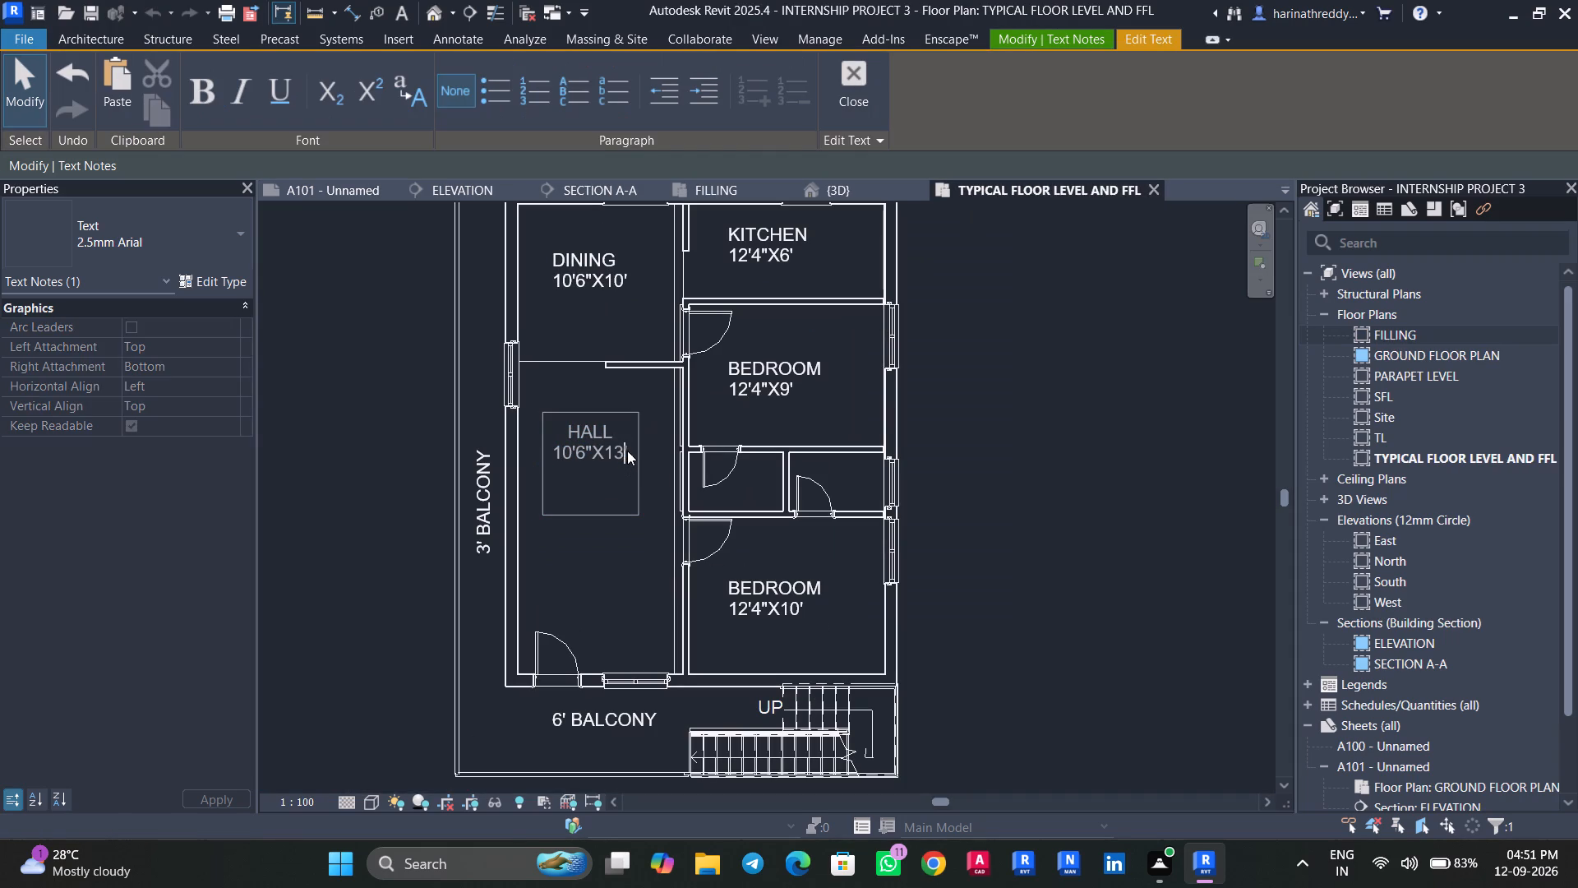
{"action": "left_click_drag", "start_coordinate": [632, 450], "coordinate": [565, 457]}
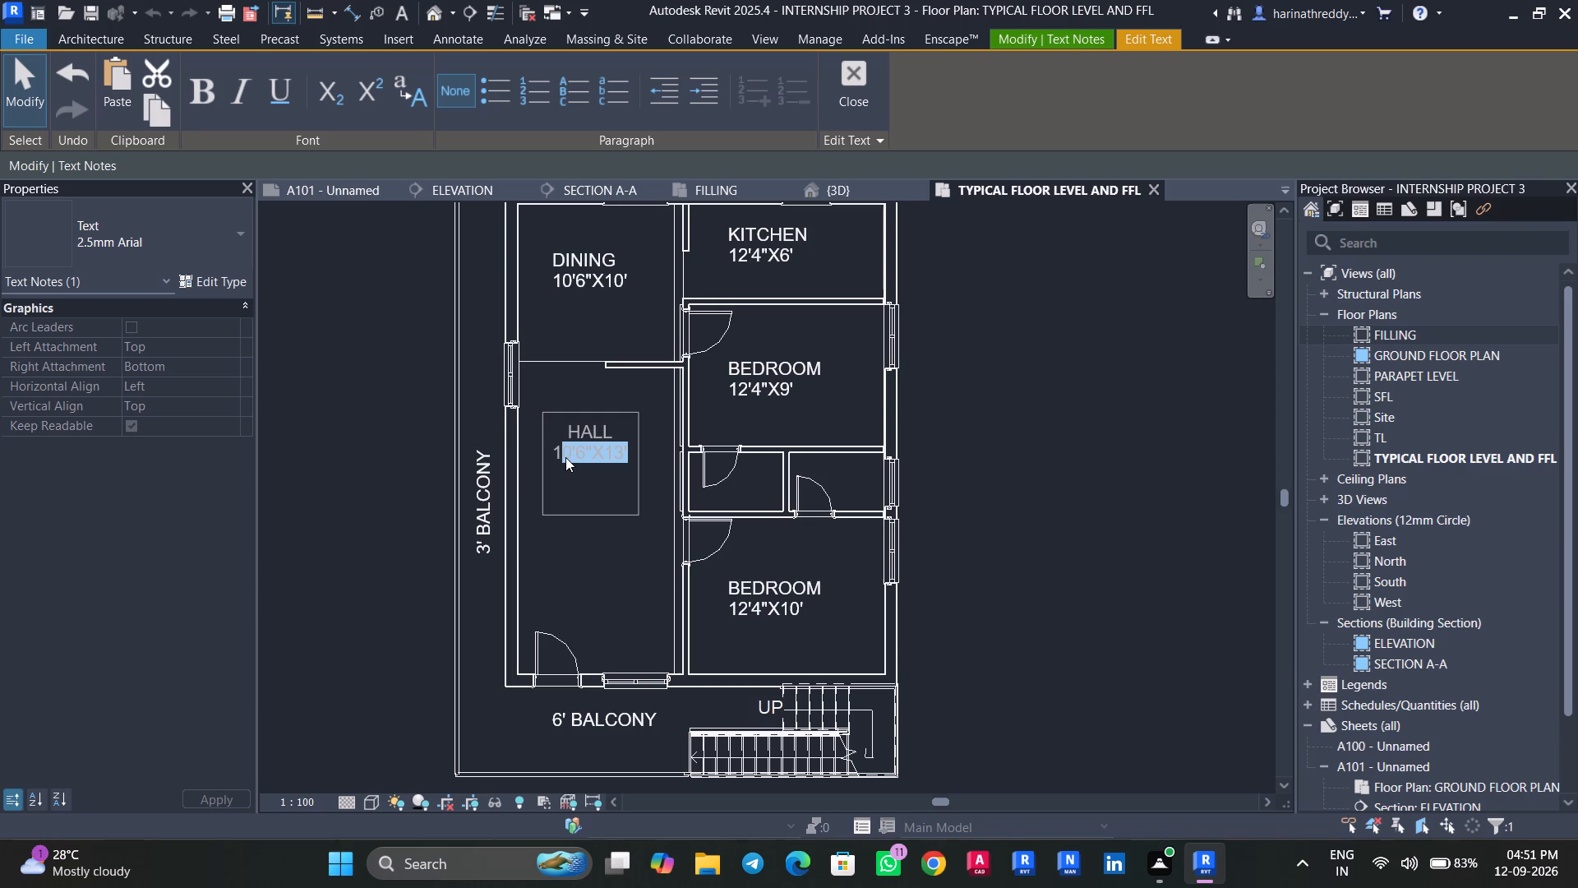
{"action": "left_click_drag", "start_coordinate": [565, 457], "coordinate": [558, 456]}
{"action": "double_click", "coordinate": [1373, 335]}
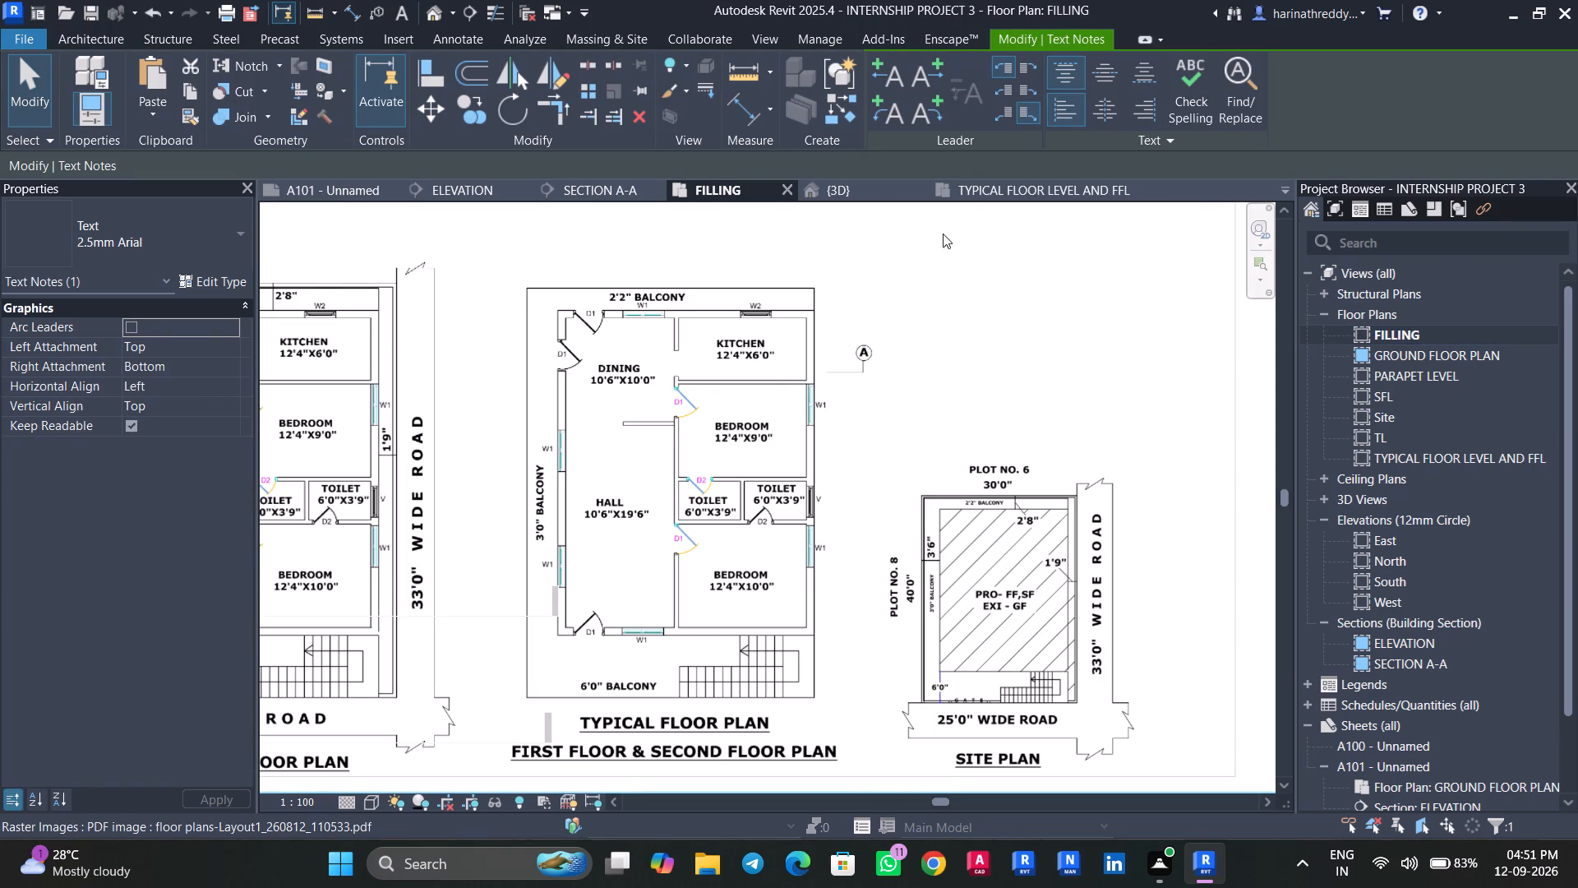
{"action": "left_click", "coordinate": [979, 196]}
{"action": "left_click", "coordinate": [622, 460]}
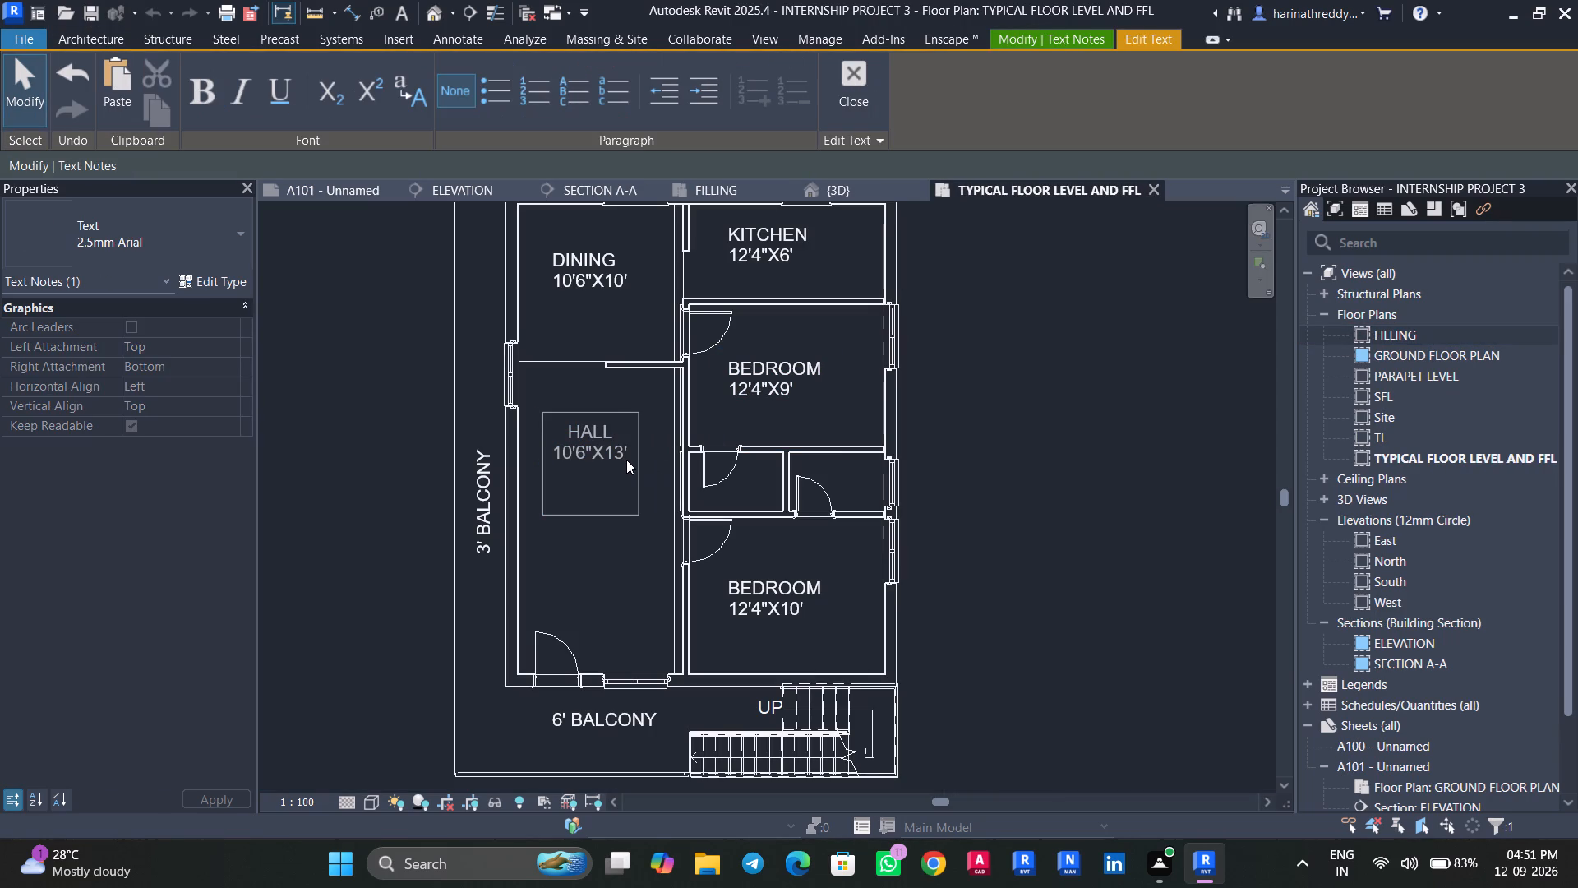
{"action": "key", "text": "BackSpace"}
{"action": "key", "text": "9"}
{"action": "key", "text": "Right"}
{"action": "key", "text": "6"}
{"action": "key", "text": "shift+quotedbl"}
{"action": "left_click", "coordinate": [611, 529]}
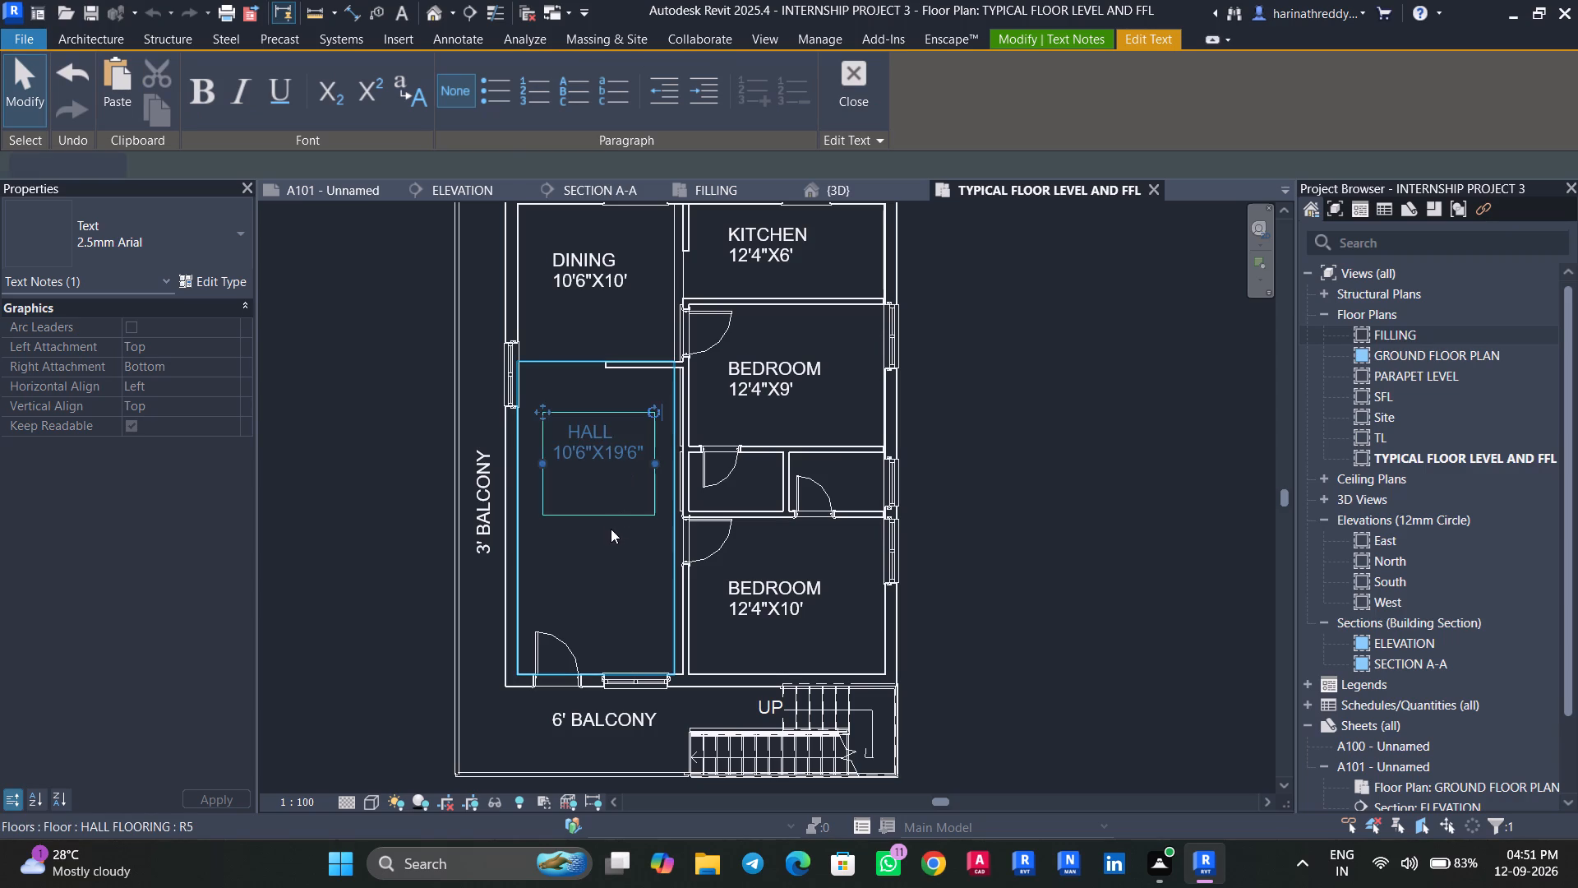
{"action": "key", "text": "Escape"}
{"action": "key", "text": "Escape"}
Check the typical floor plan against the reference typical floor plan in the FILLING view.
{"action": "scroll", "coordinate": [1081, 511], "scroll_direction": "down", "scroll_amount": 2}
{"action": "scroll", "coordinate": [1081, 511], "scroll_direction": "up", "scroll_amount": 1}
{"action": "scroll", "coordinate": [1081, 511], "scroll_direction": "down", "scroll_amount": 1}
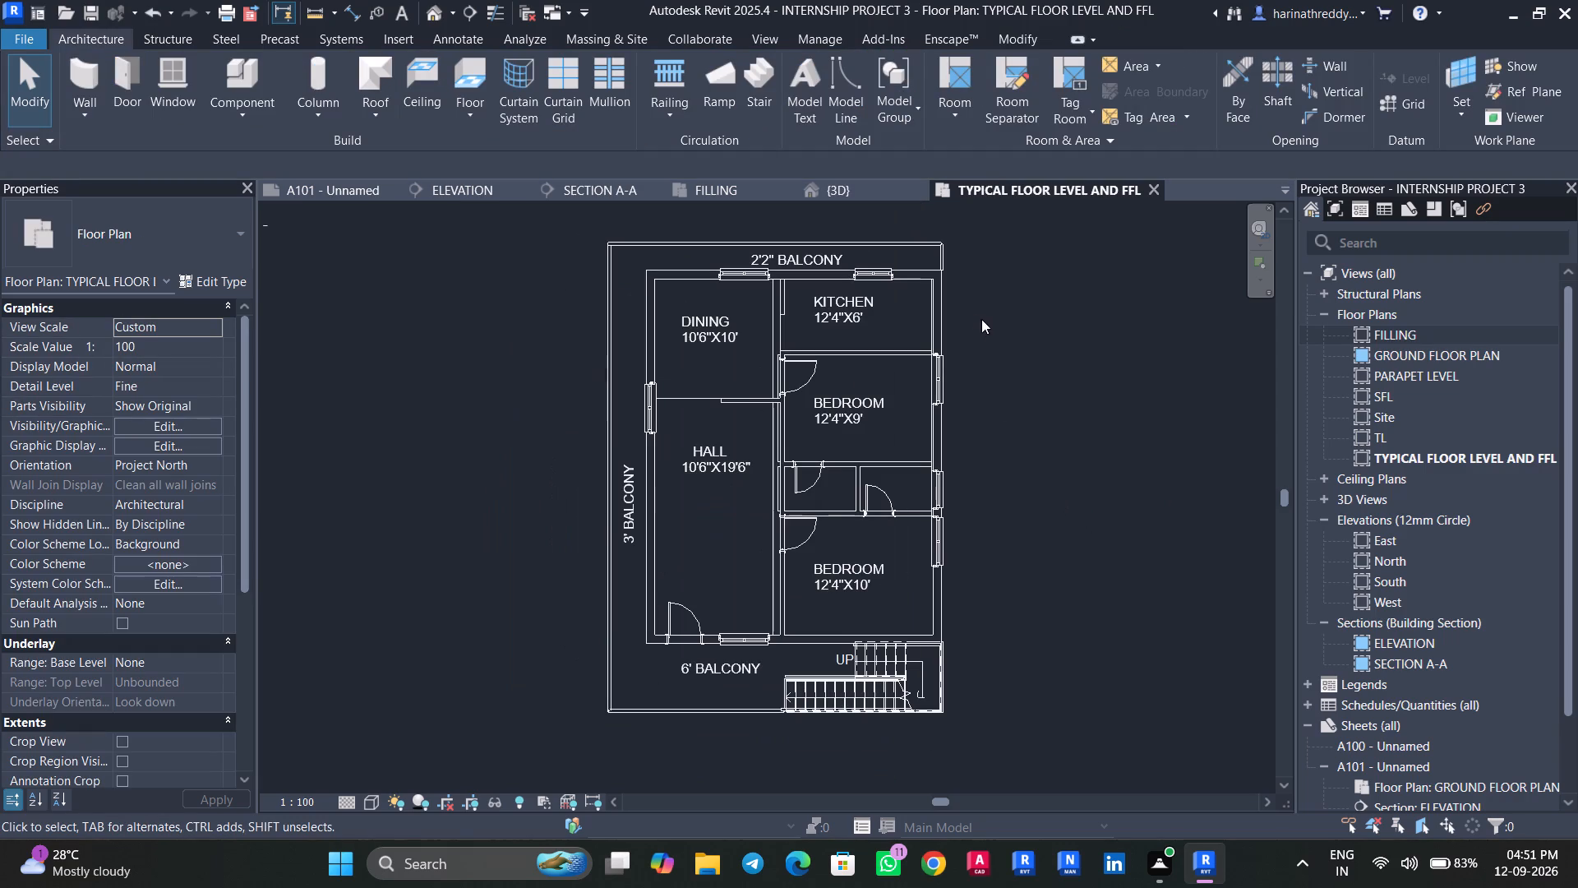
{"action": "left_click", "coordinate": [733, 187]}
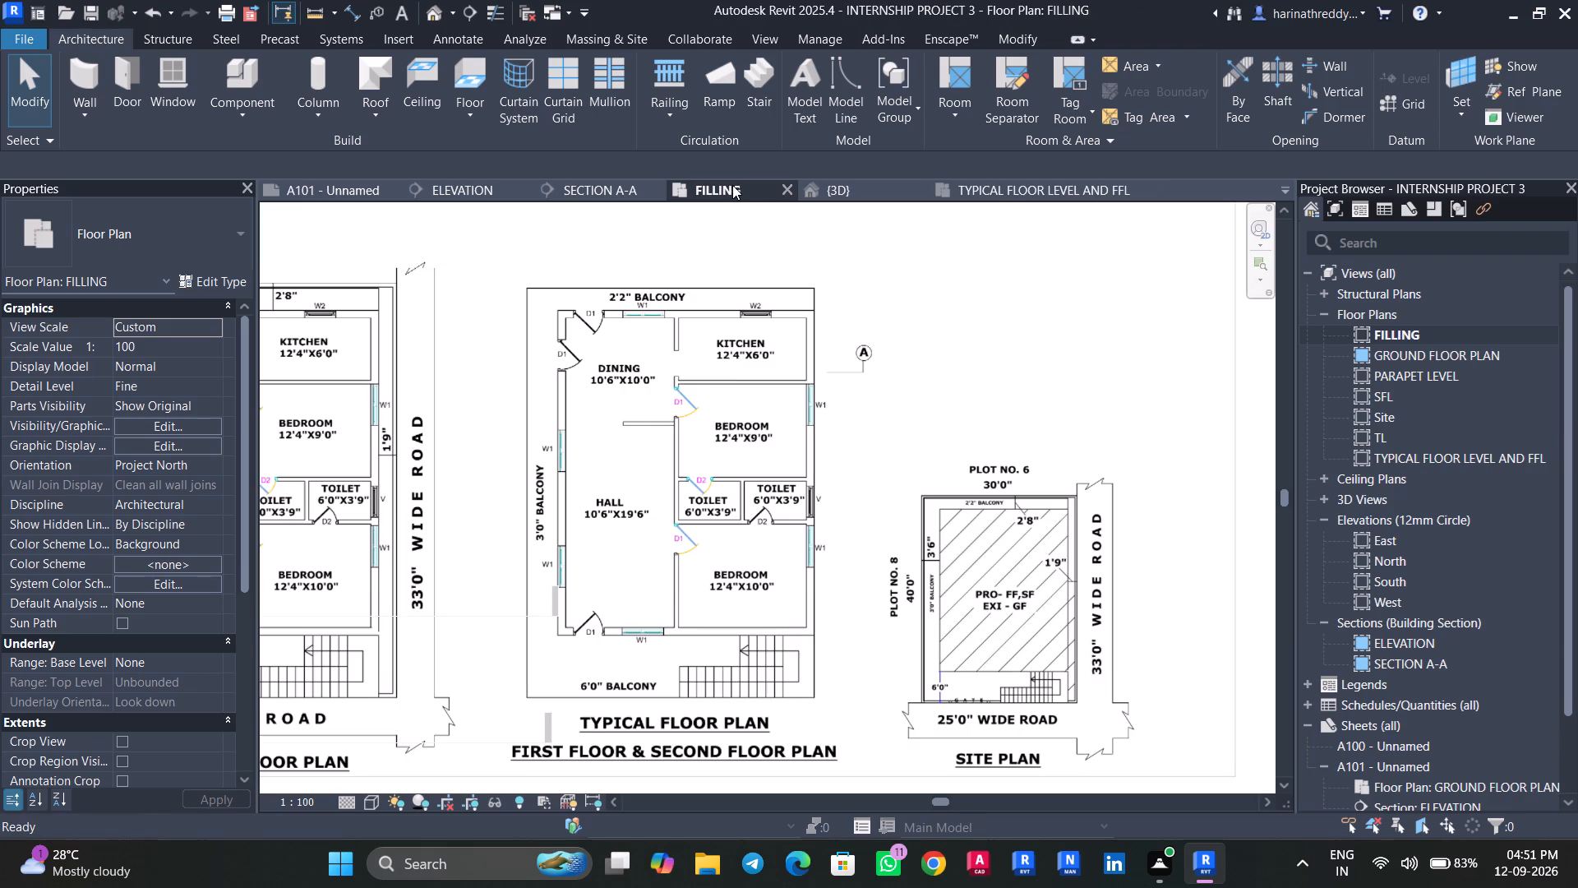
{"action": "left_click", "coordinate": [1008, 194]}
{"action": "scroll", "coordinate": [743, 520], "scroll_direction": "down", "scroll_amount": 1}
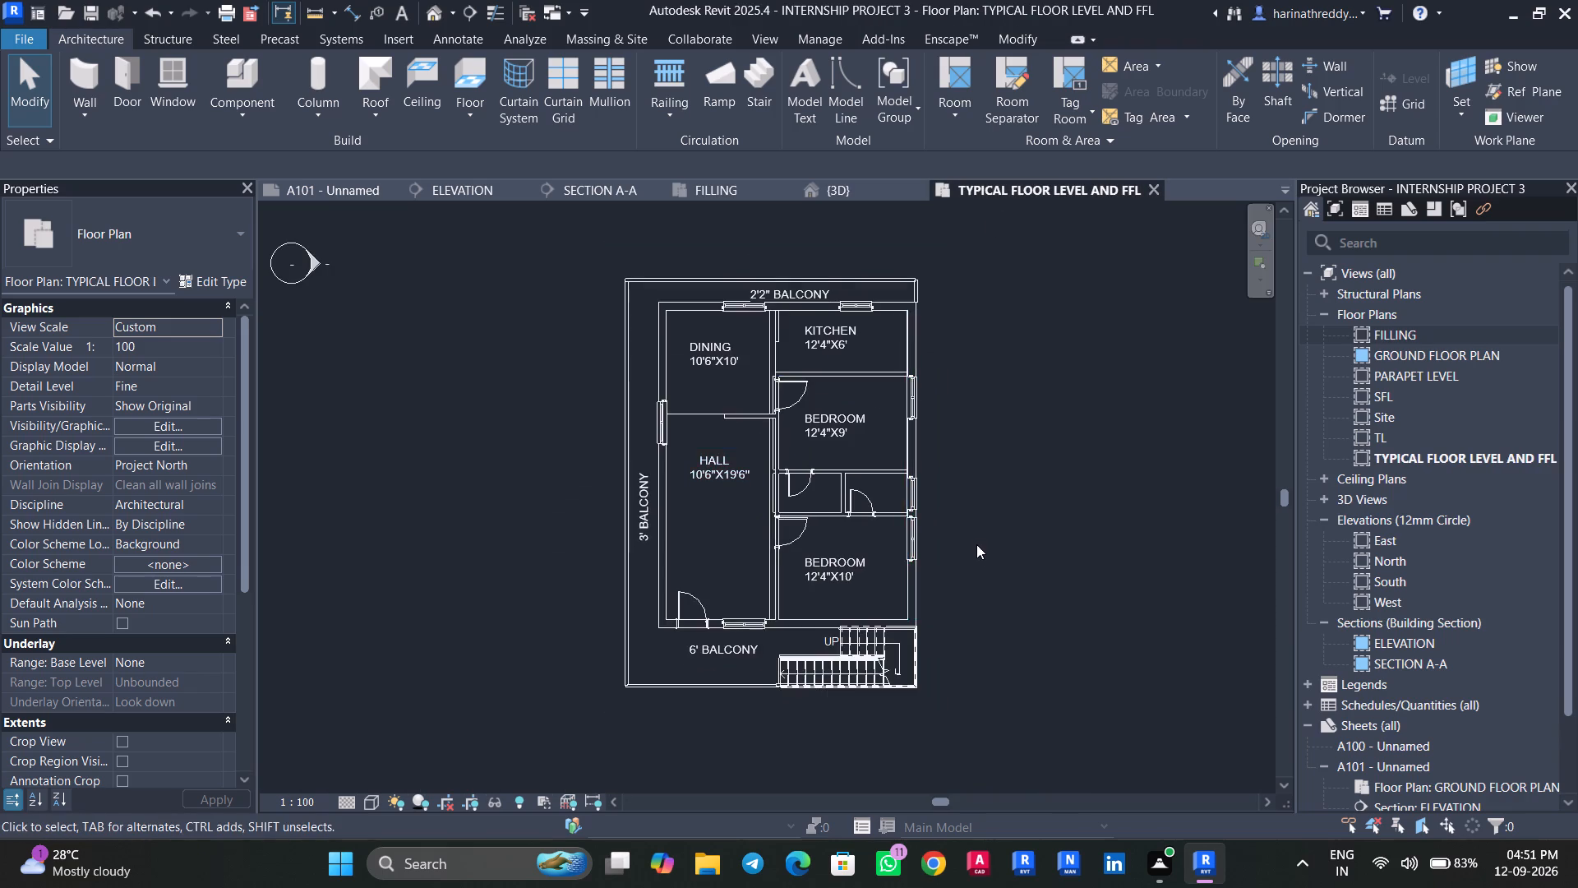
{"action": "scroll", "coordinate": [974, 540], "scroll_direction": "up", "scroll_amount": 2}
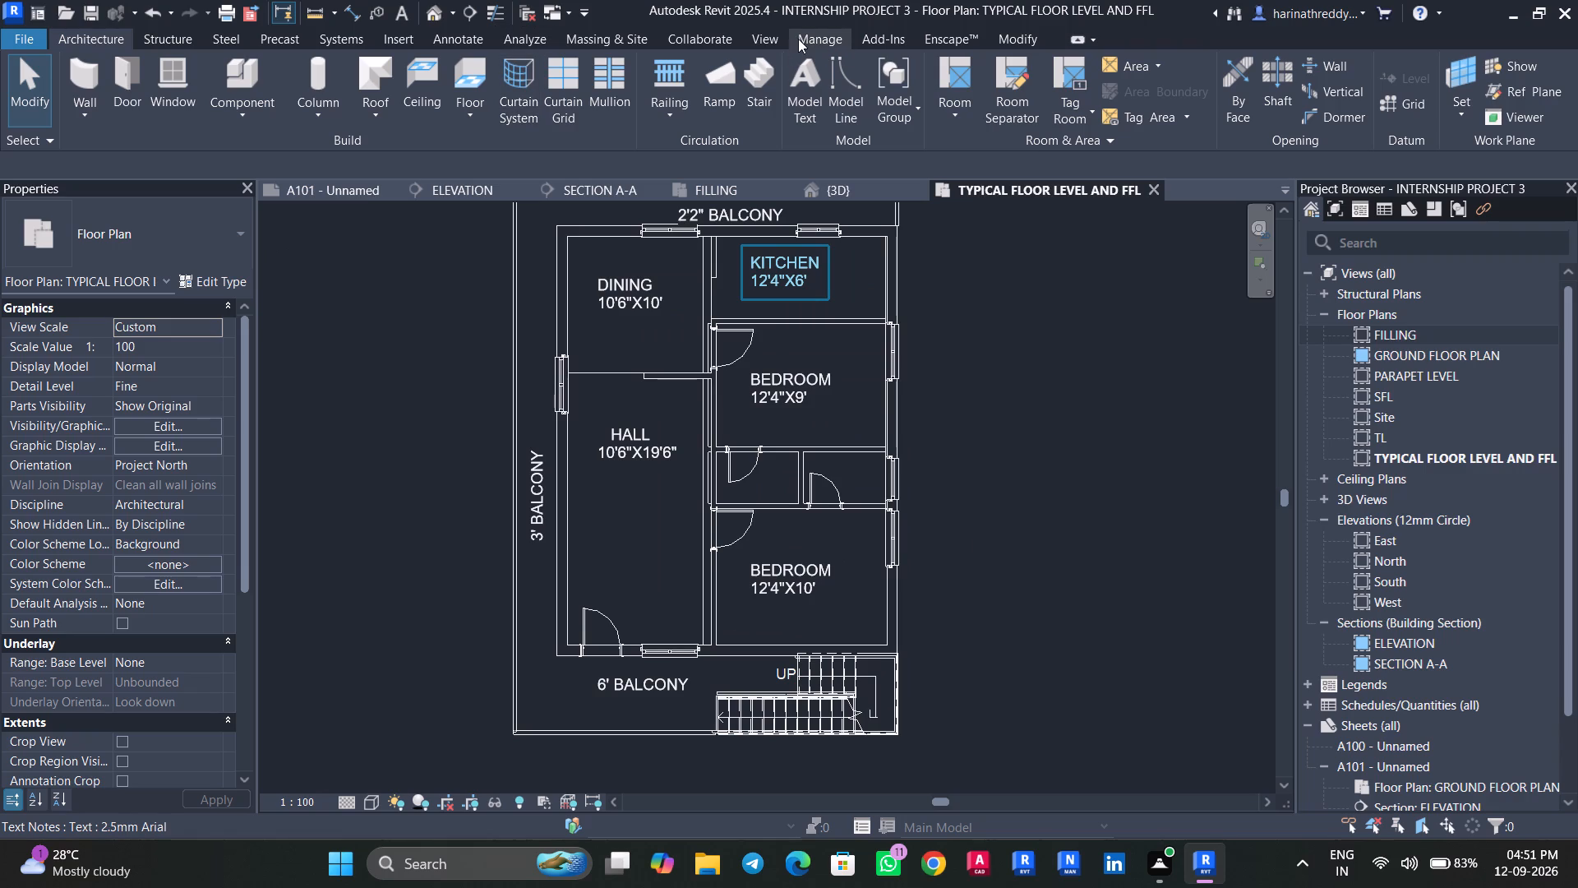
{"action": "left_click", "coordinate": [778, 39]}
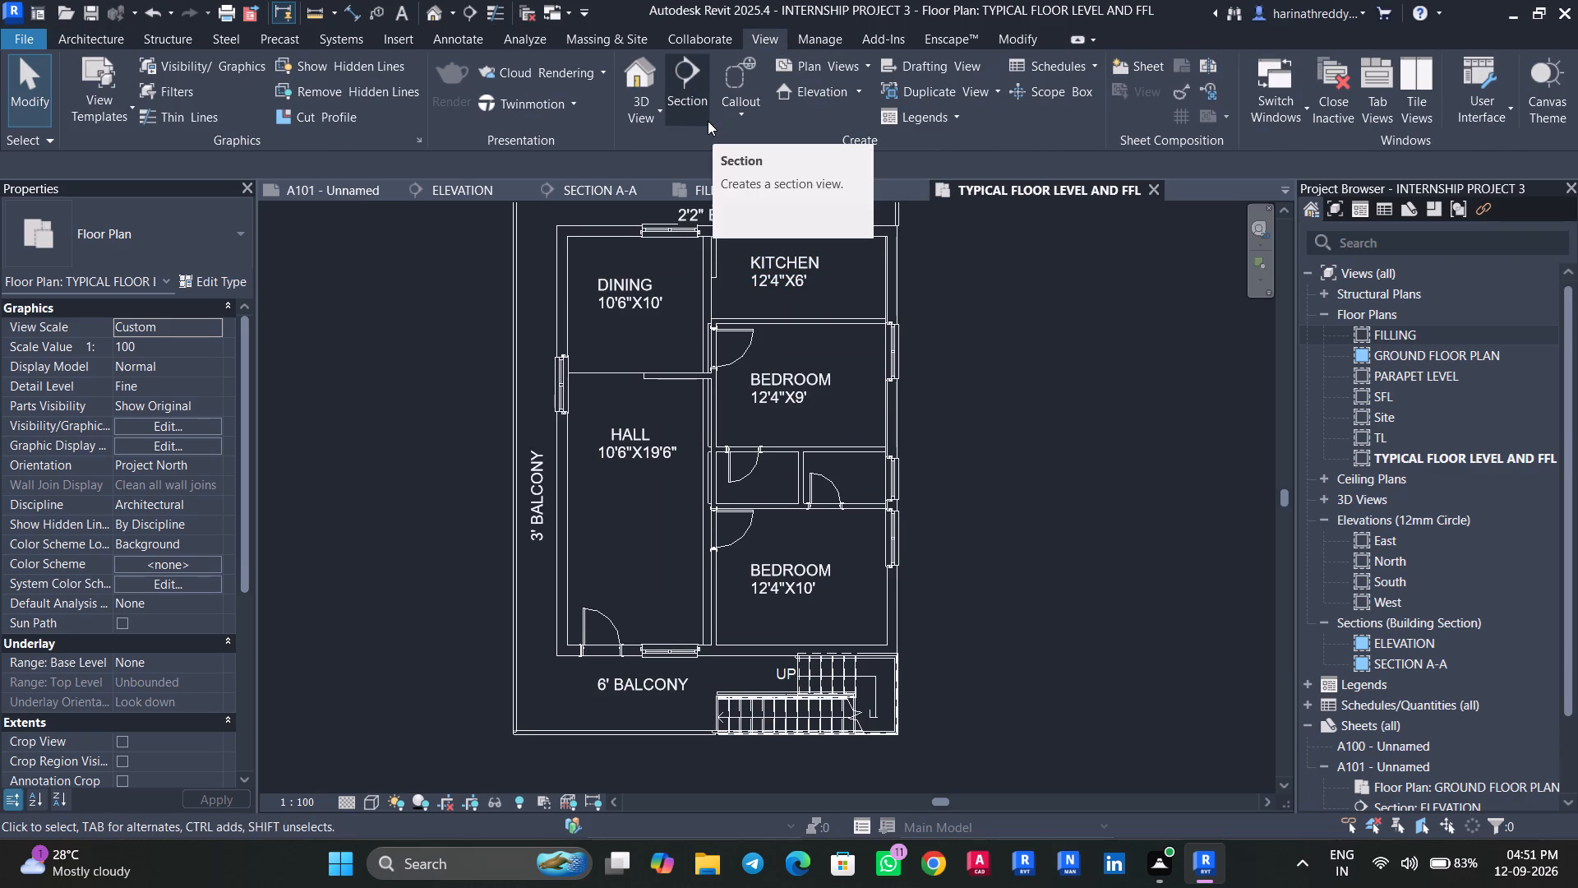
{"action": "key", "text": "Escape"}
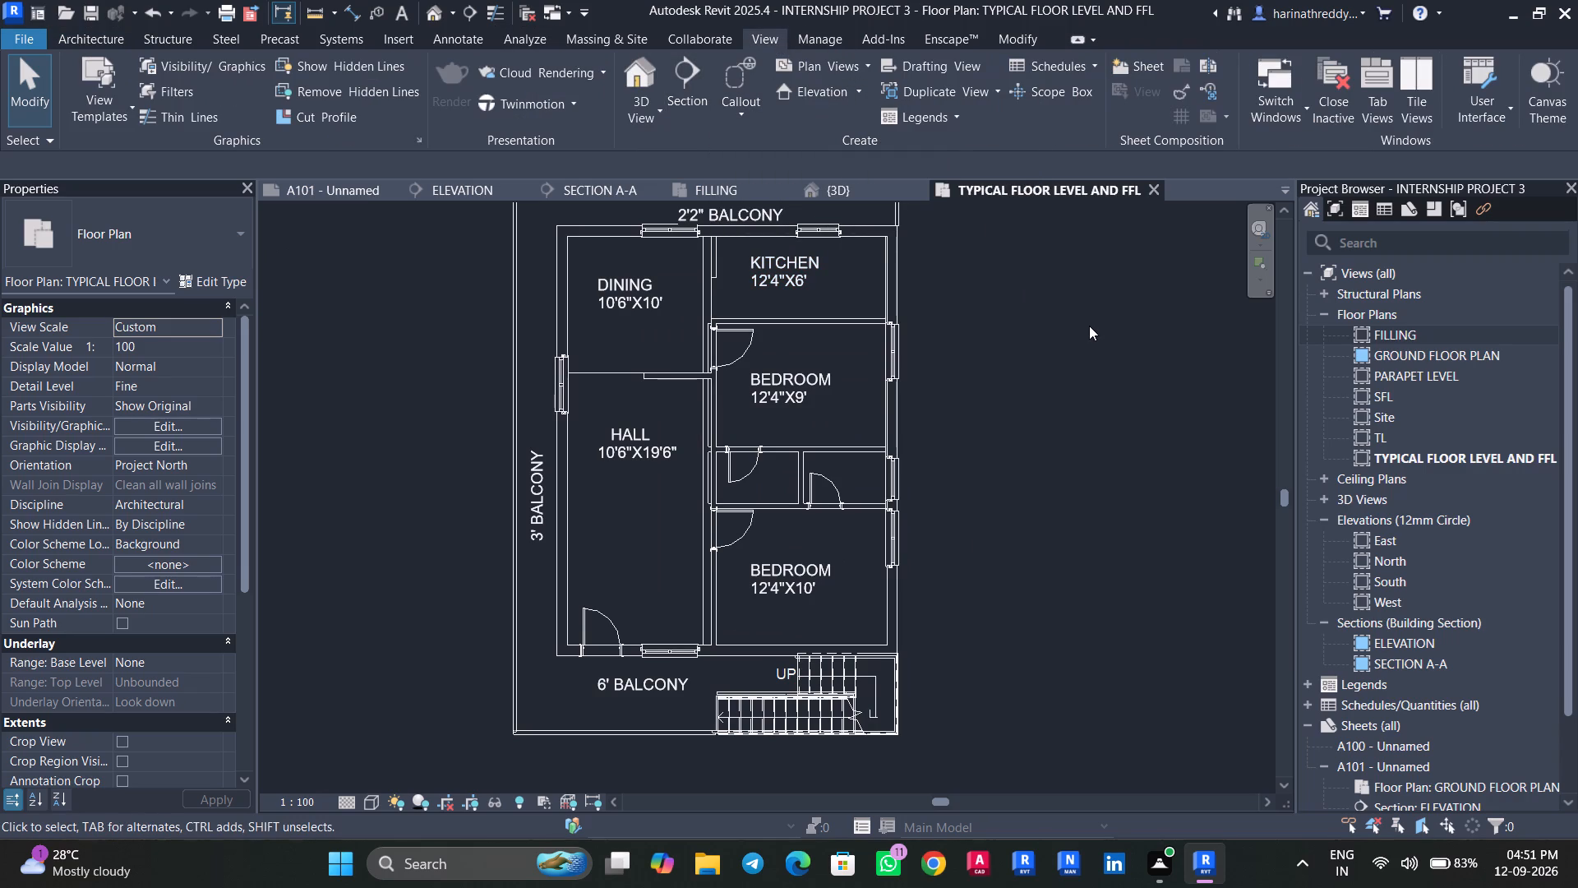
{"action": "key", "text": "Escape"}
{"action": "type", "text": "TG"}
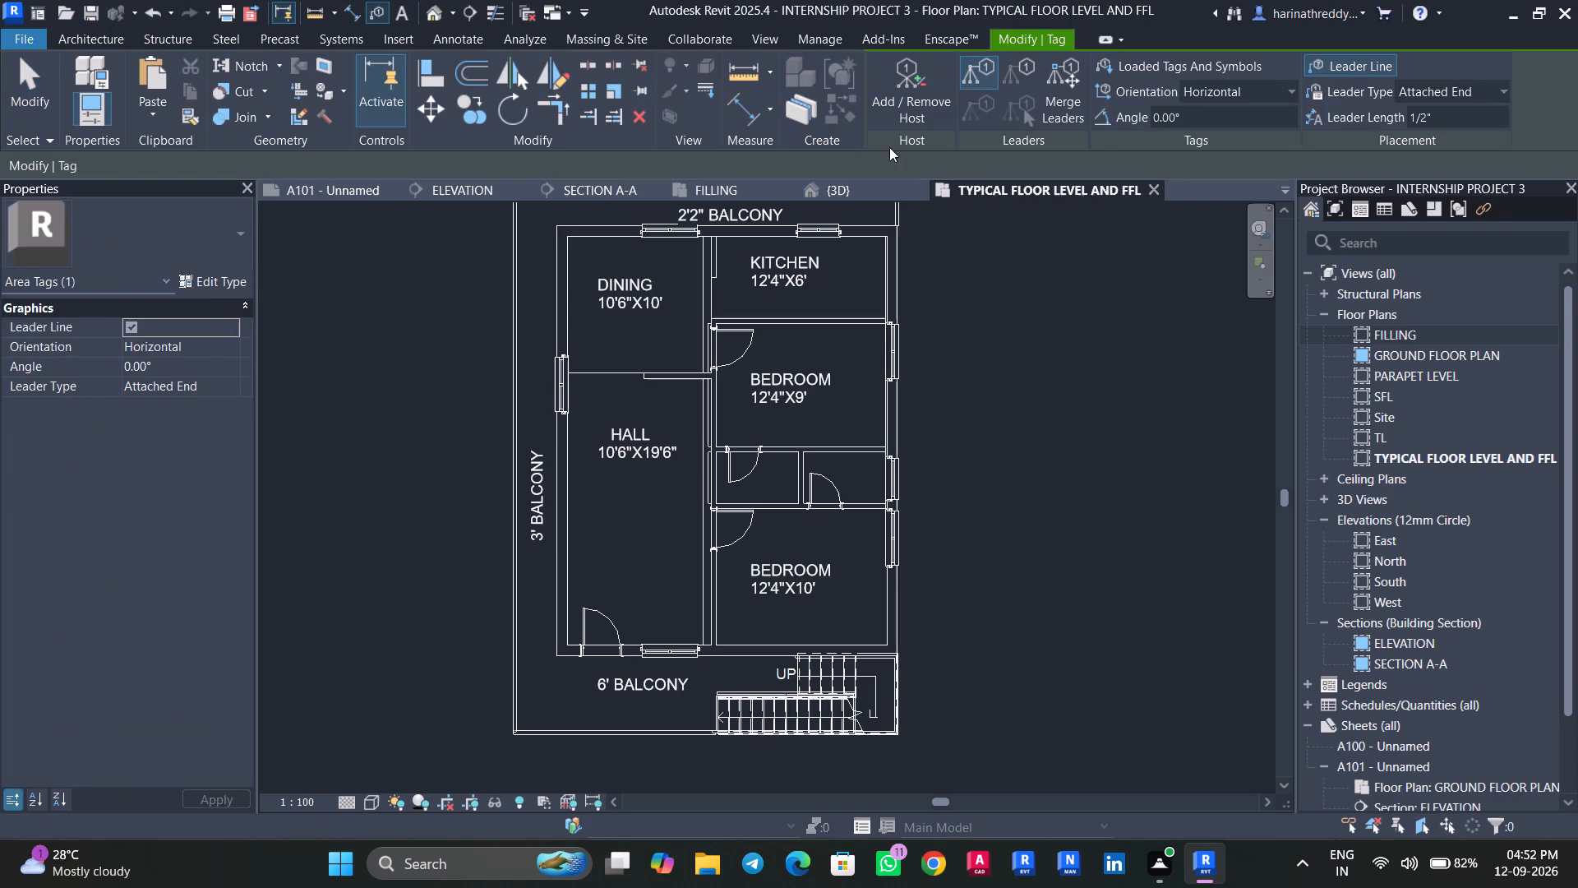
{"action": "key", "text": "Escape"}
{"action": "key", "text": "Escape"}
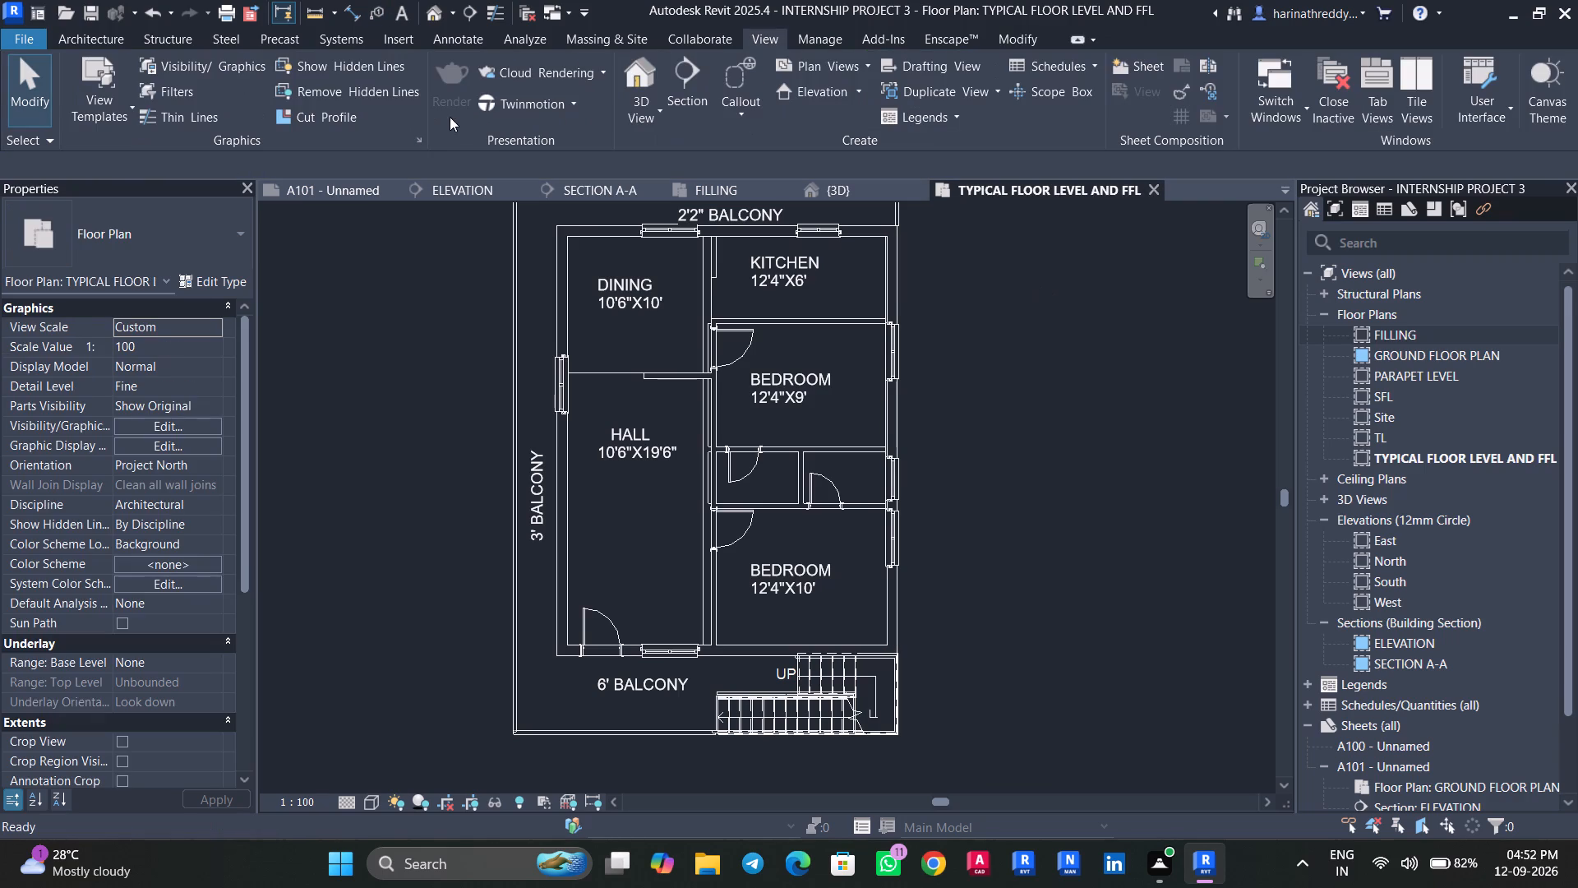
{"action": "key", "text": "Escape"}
Tag all untagged doors and windows in the typical floor plan using Tag All with Door Tags and Window Tags.
{"action": "left_click", "coordinate": [474, 35]}
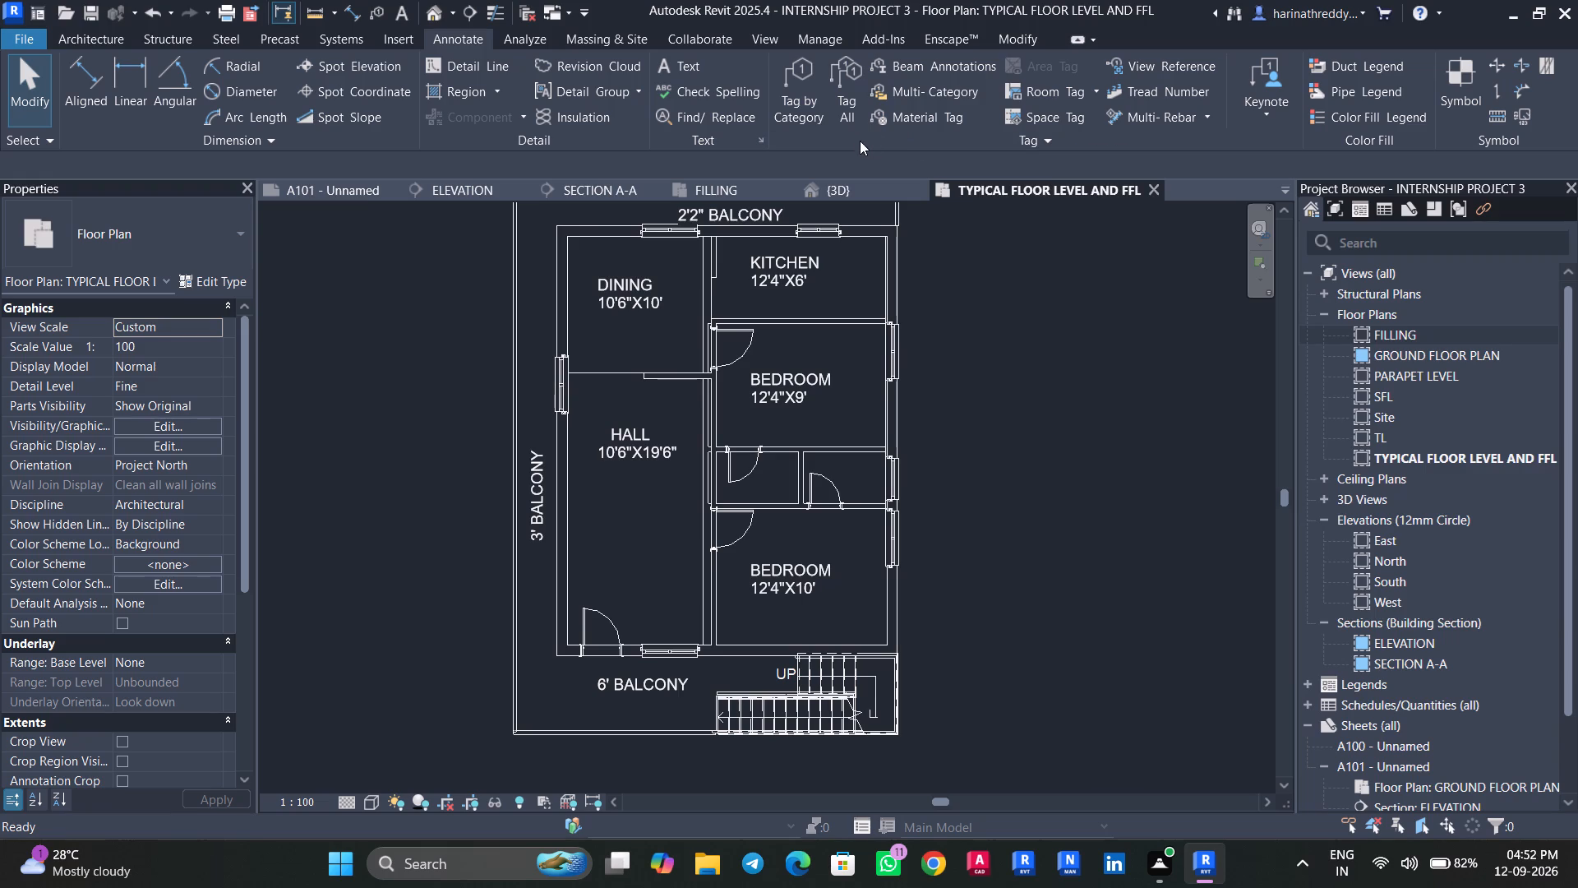
{"action": "left_click", "coordinate": [837, 123]}
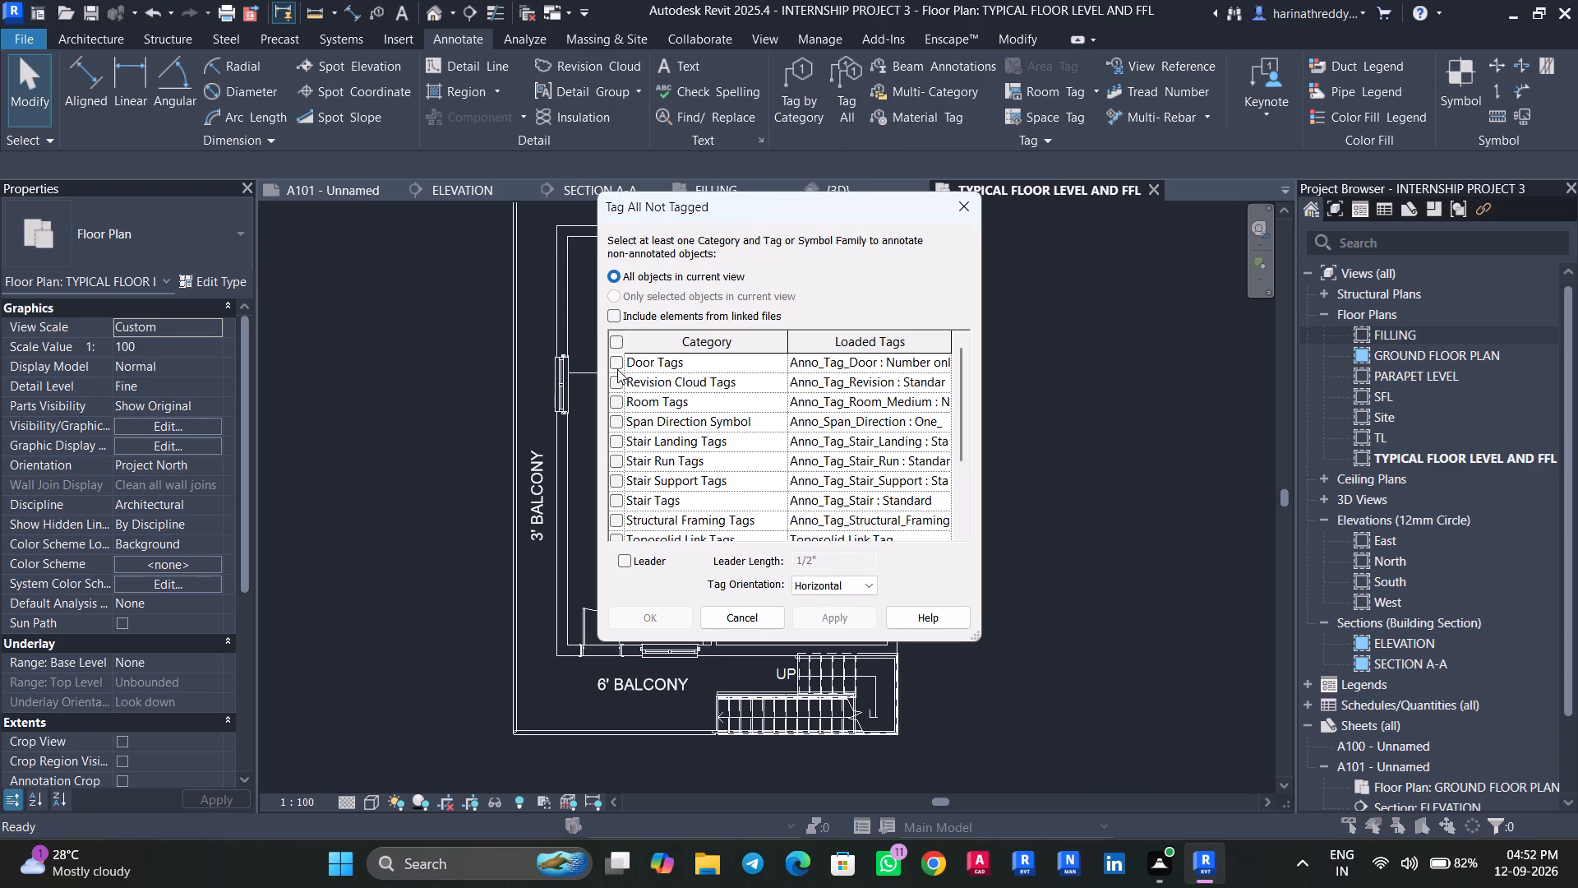
{"action": "left_click", "coordinate": [616, 363]}
{"action": "scroll", "coordinate": [615, 532], "scroll_direction": "down", "scroll_amount": 2}
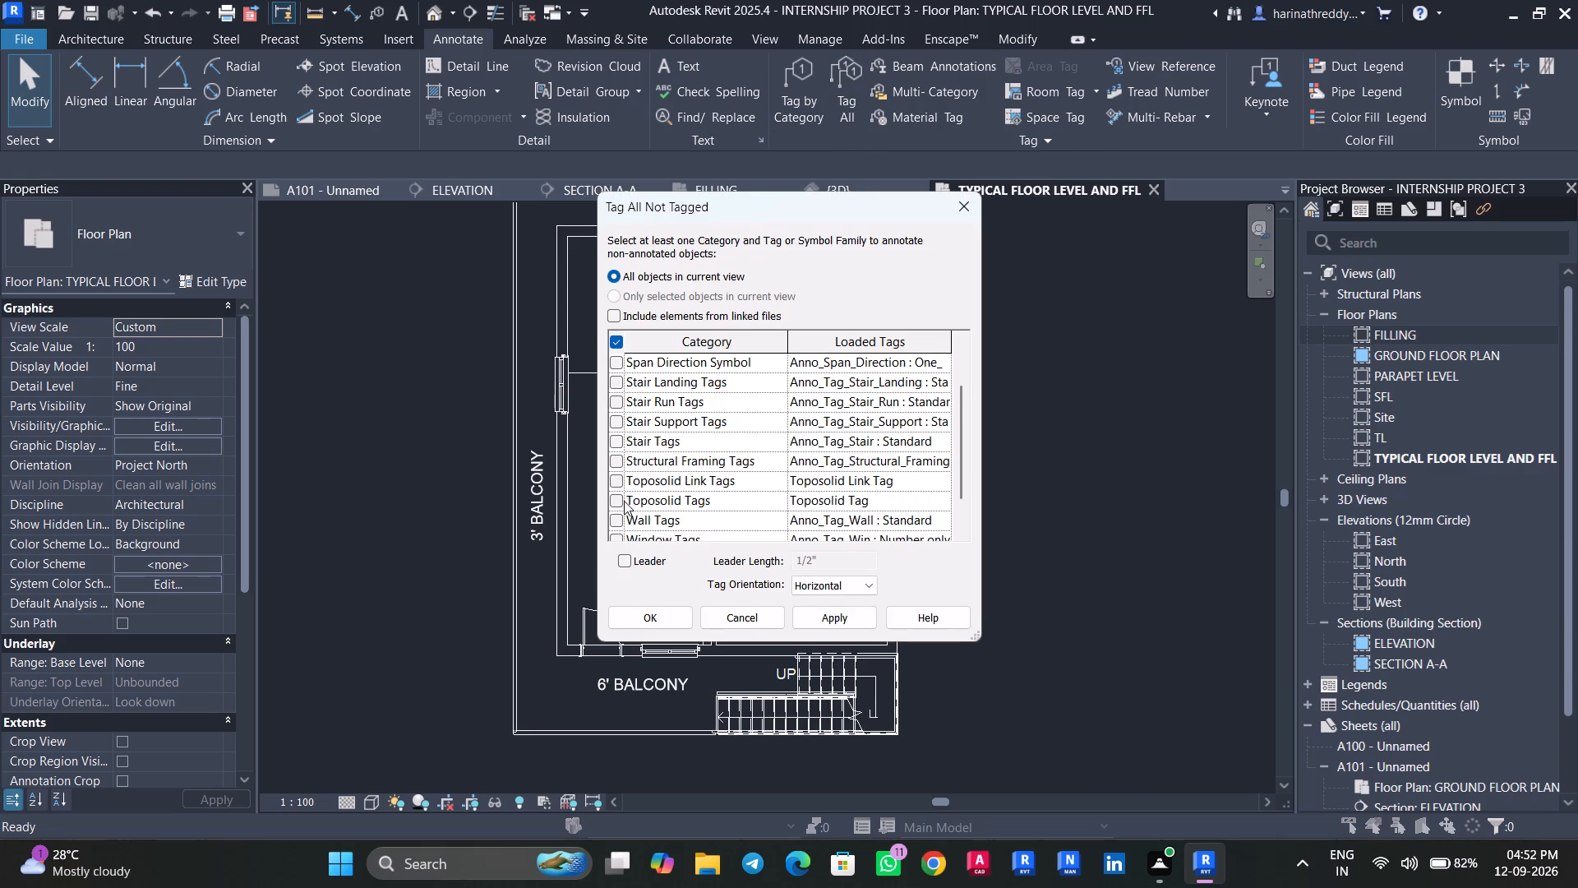
{"action": "left_click", "coordinate": [624, 501]}
{"action": "left_click", "coordinate": [617, 501]}
{"action": "left_click", "coordinate": [853, 619]}
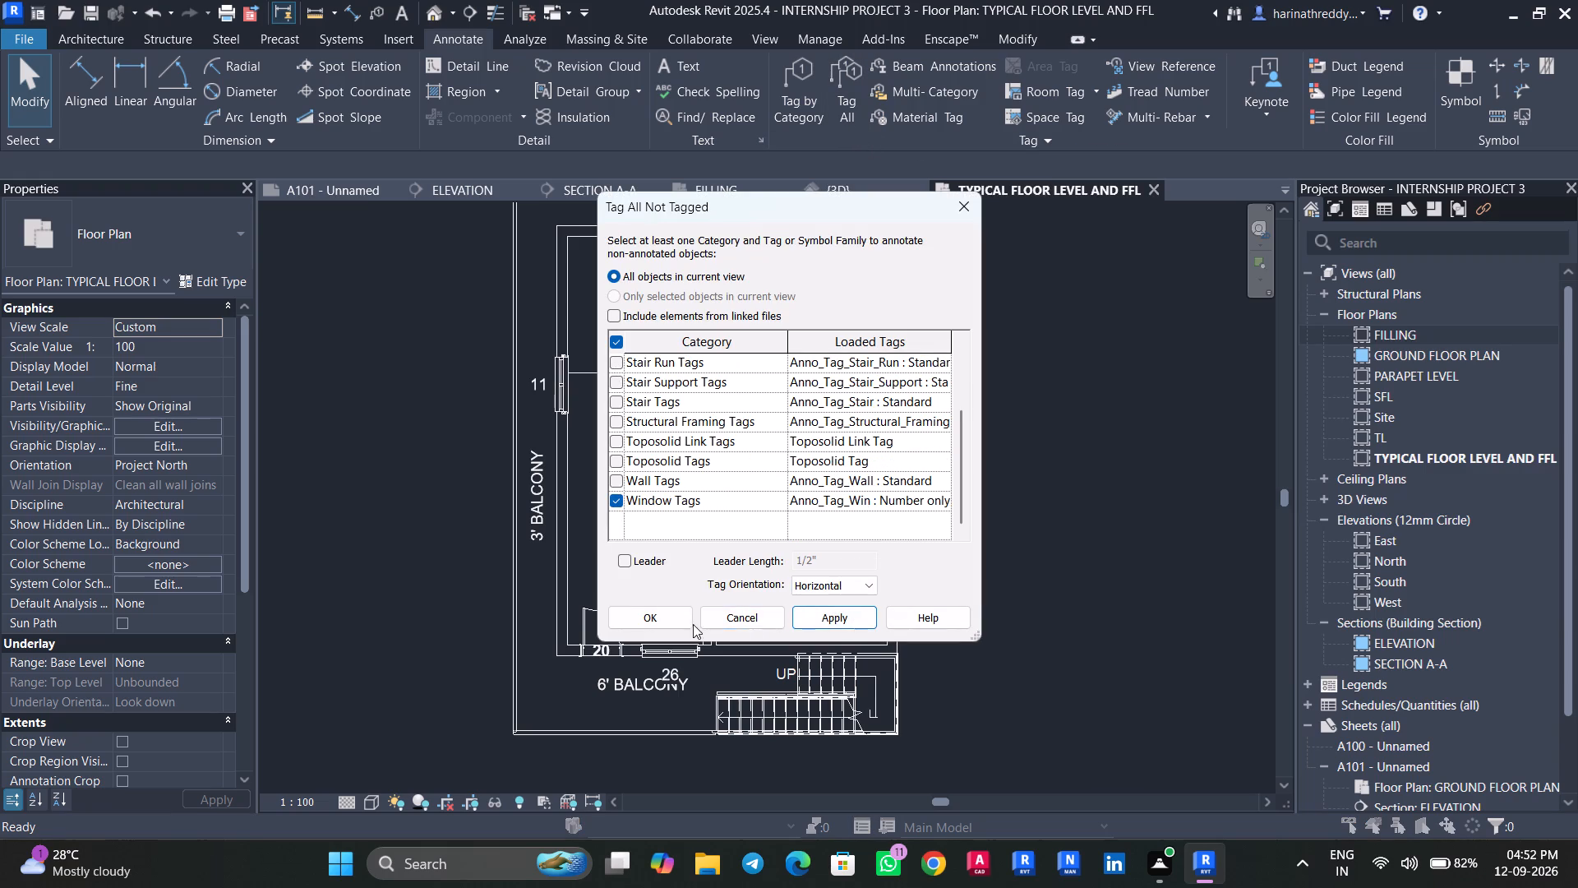
{"action": "left_click", "coordinate": [676, 617]}
{"action": "key", "text": "Escape"}
{"action": "key", "text": "Escape"}
{"action": "key", "text": "Escape"}
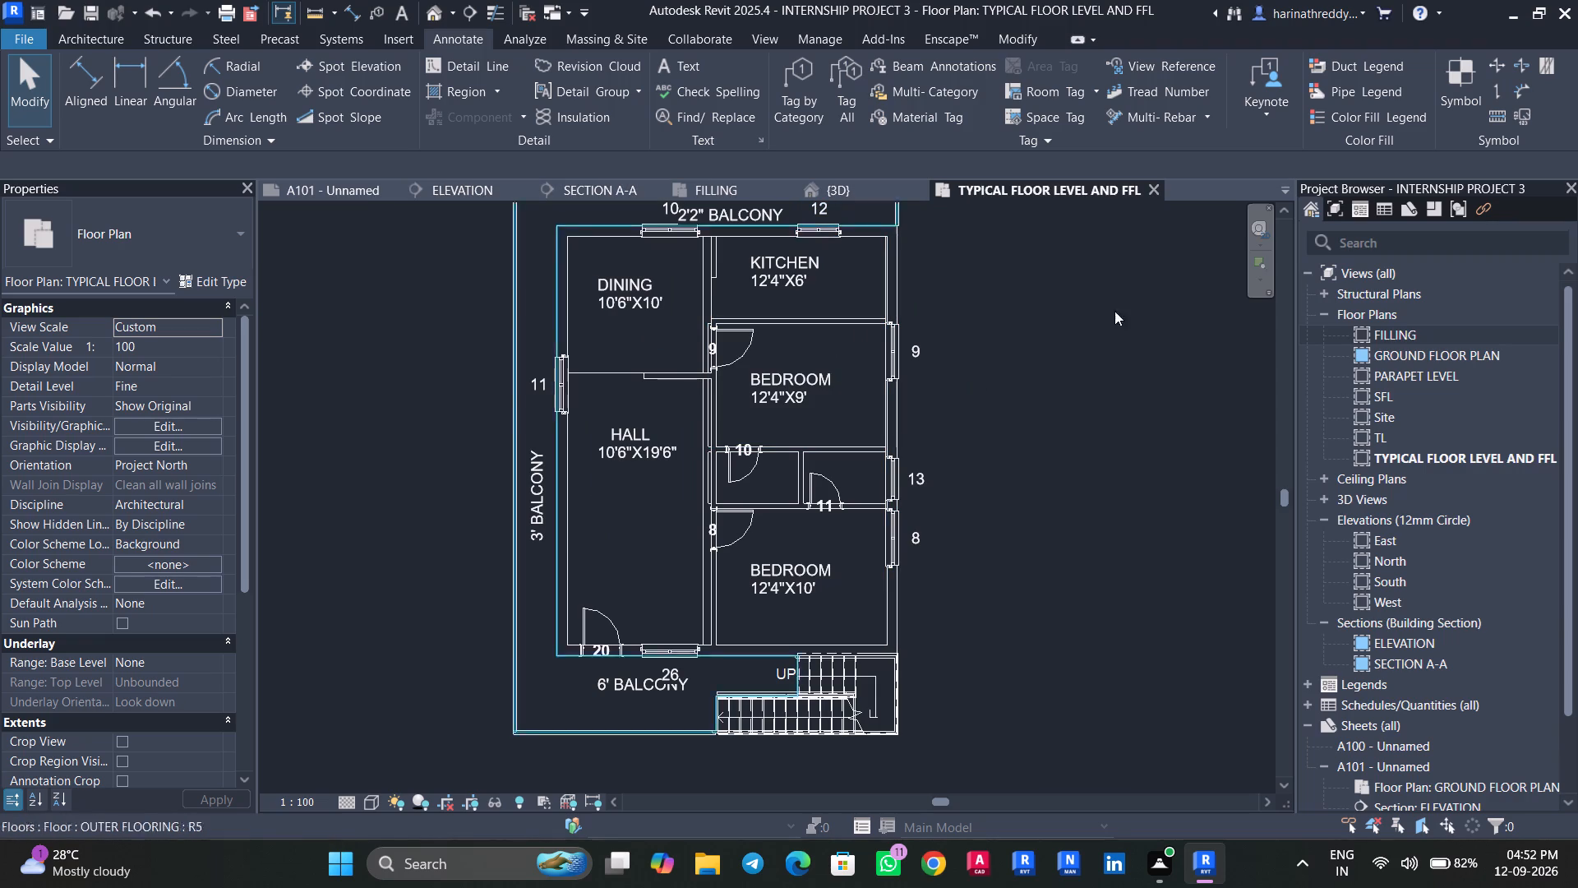
In the GROUND FLOOR PLAN view, change the 3', 2'2" and 1'9" BALCONY text notes to the 1.2MM text type.
{"action": "double_click", "coordinate": [1416, 356]}
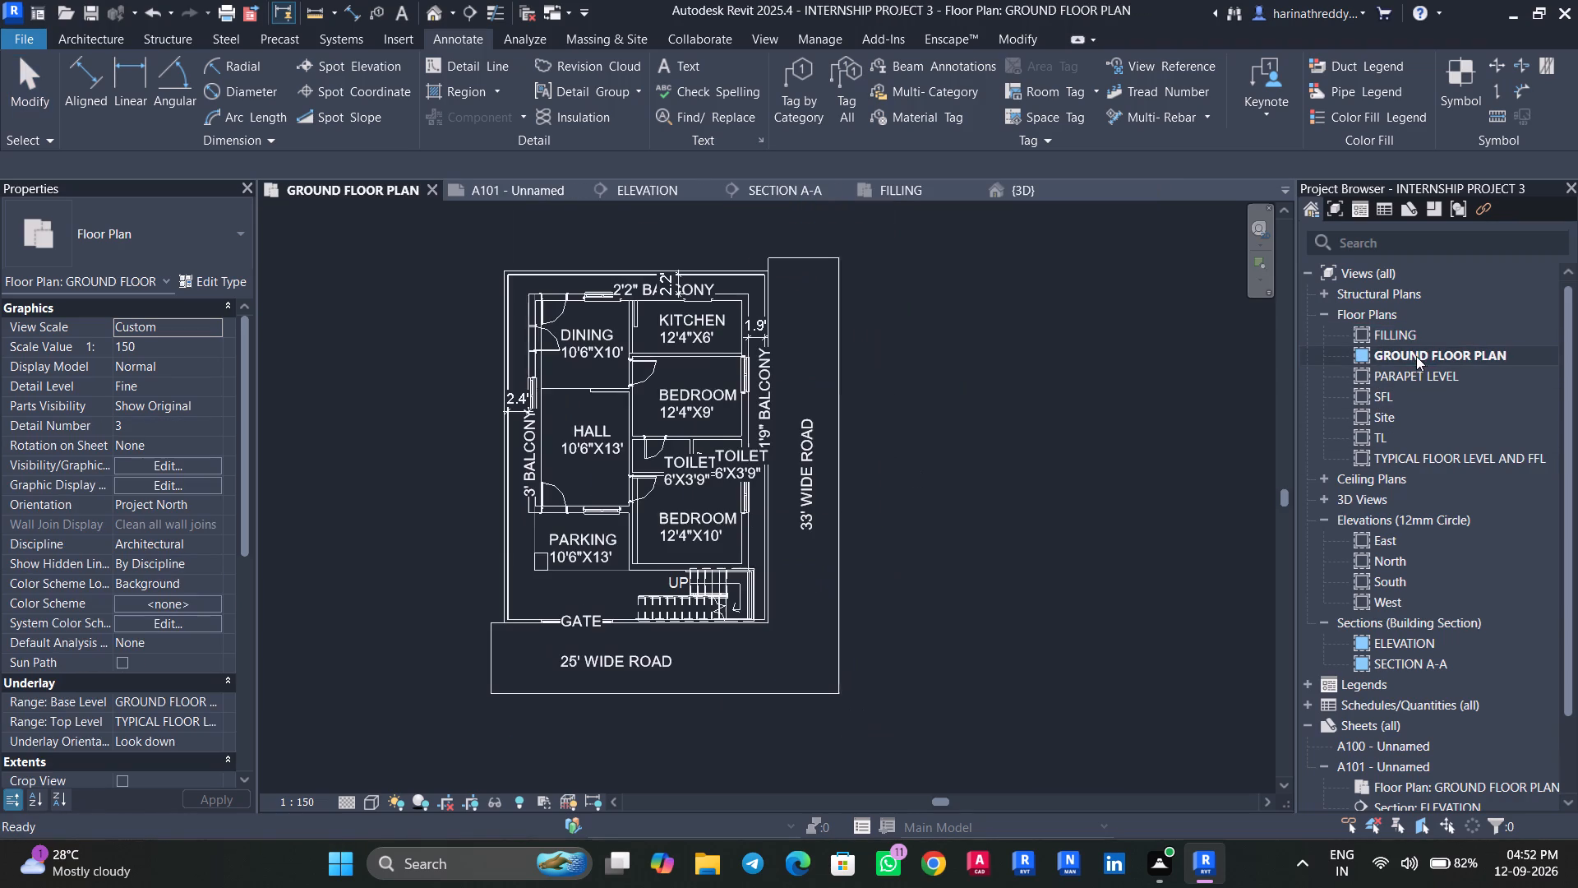
{"action": "scroll", "coordinate": [493, 557], "scroll_direction": "up", "scroll_amount": 4}
{"action": "scroll", "coordinate": [566, 573], "scroll_direction": "up", "scroll_amount": 3}
{"action": "middle_click_drag", "start_coordinate": [540, 568], "coordinate": [533, 721]}
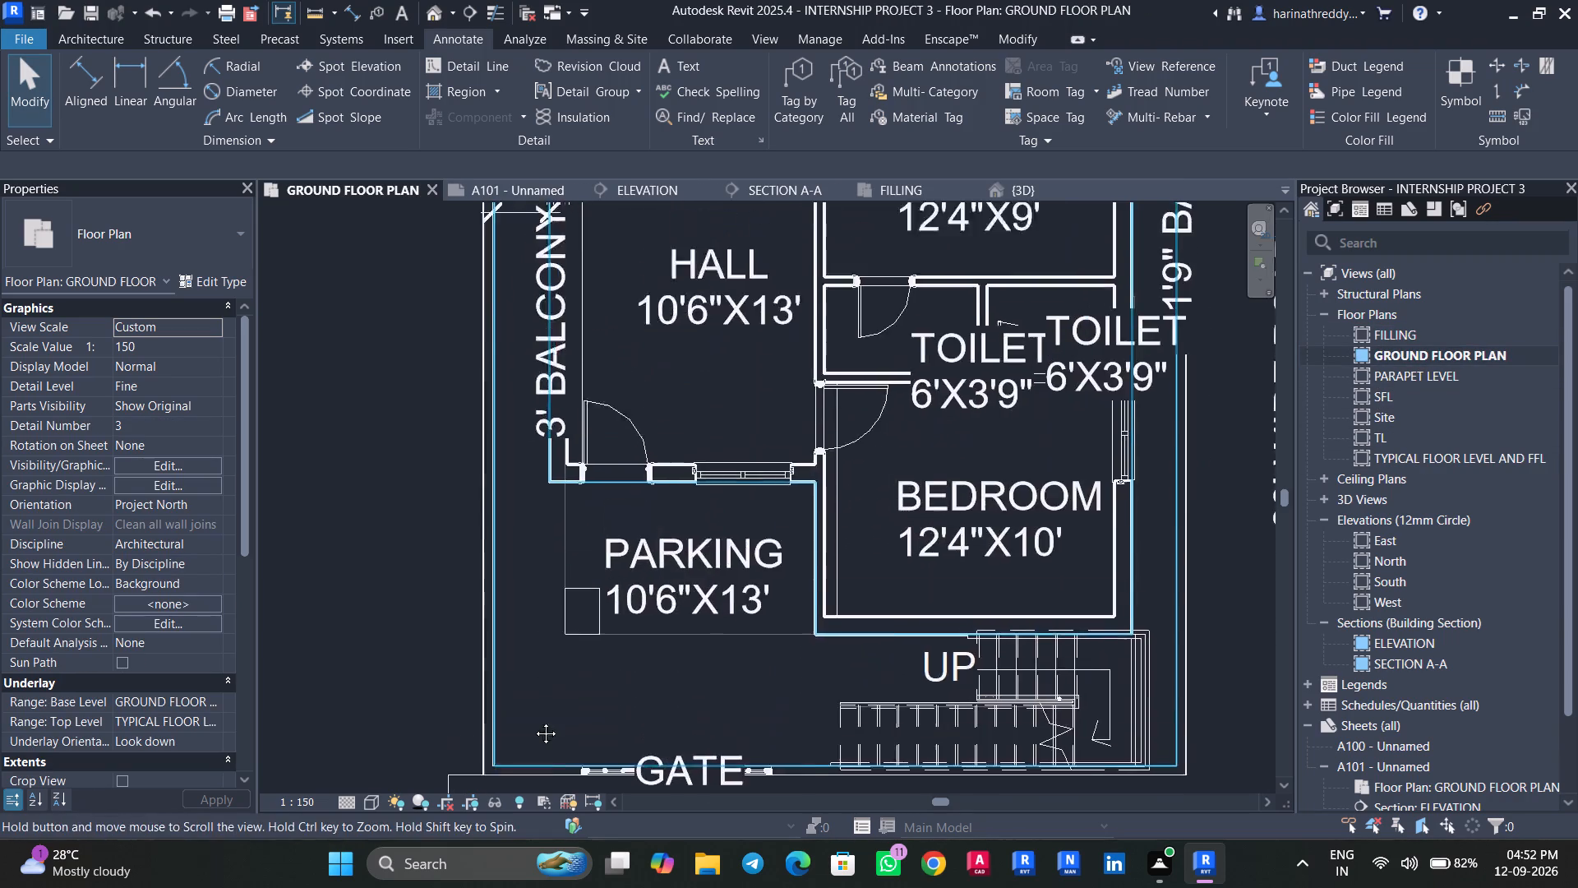
{"action": "middle_click_drag", "start_coordinate": [533, 721], "coordinate": [539, 773]}
{"action": "left_click", "coordinate": [537, 523]}
{"action": "type", "text": "SA"}
{"action": "scroll", "coordinate": [541, 530], "scroll_direction": "down", "scroll_amount": 6}
{"action": "key", "text": "Escape"}
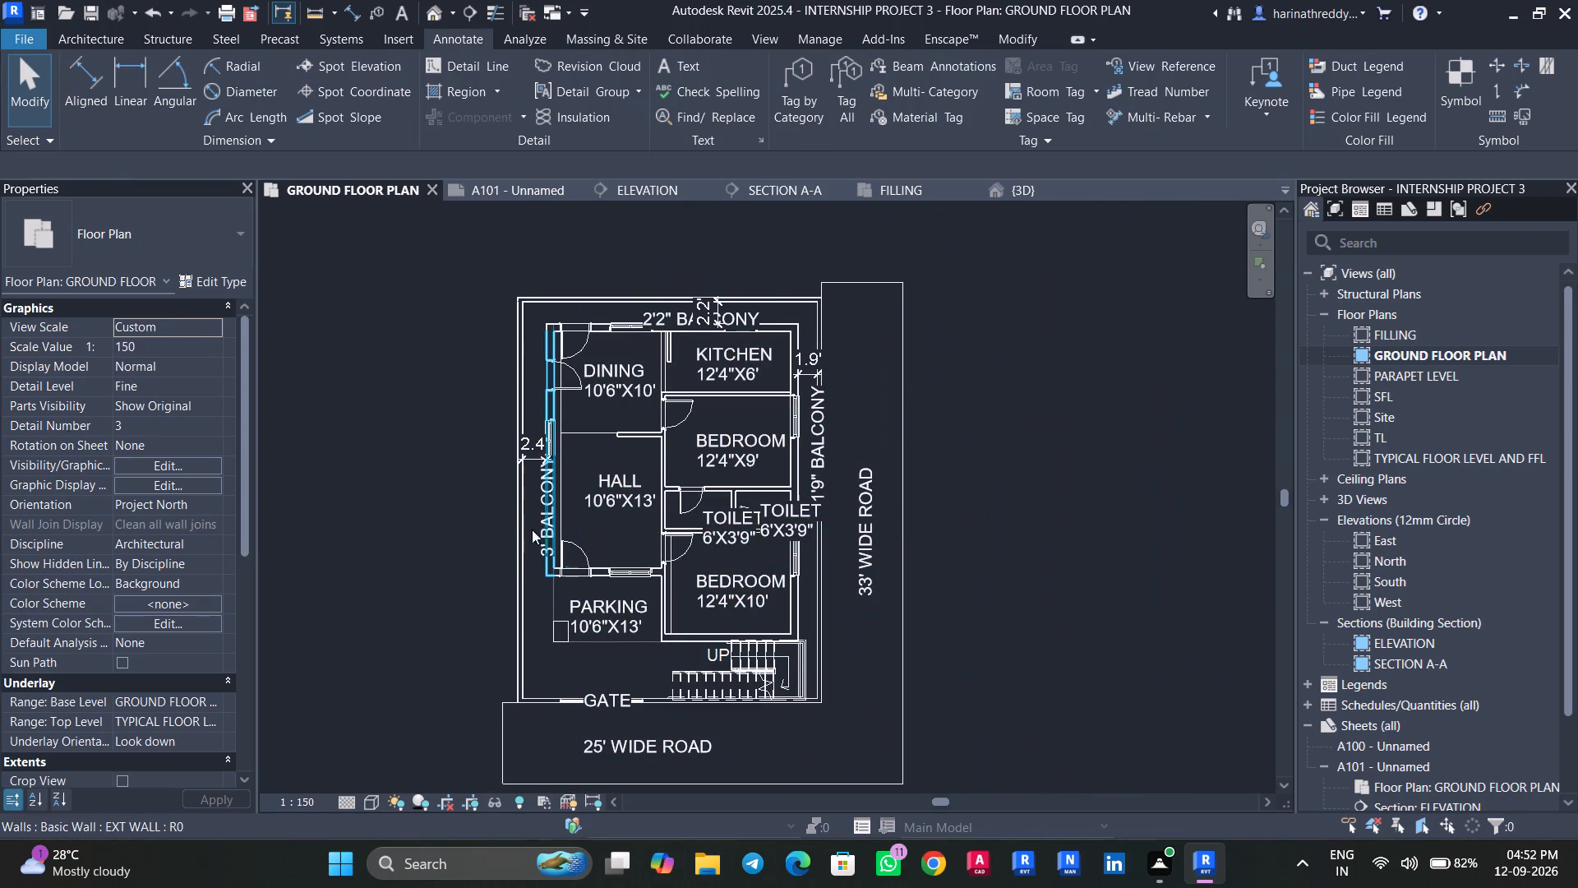
{"action": "left_click", "coordinate": [533, 521]}
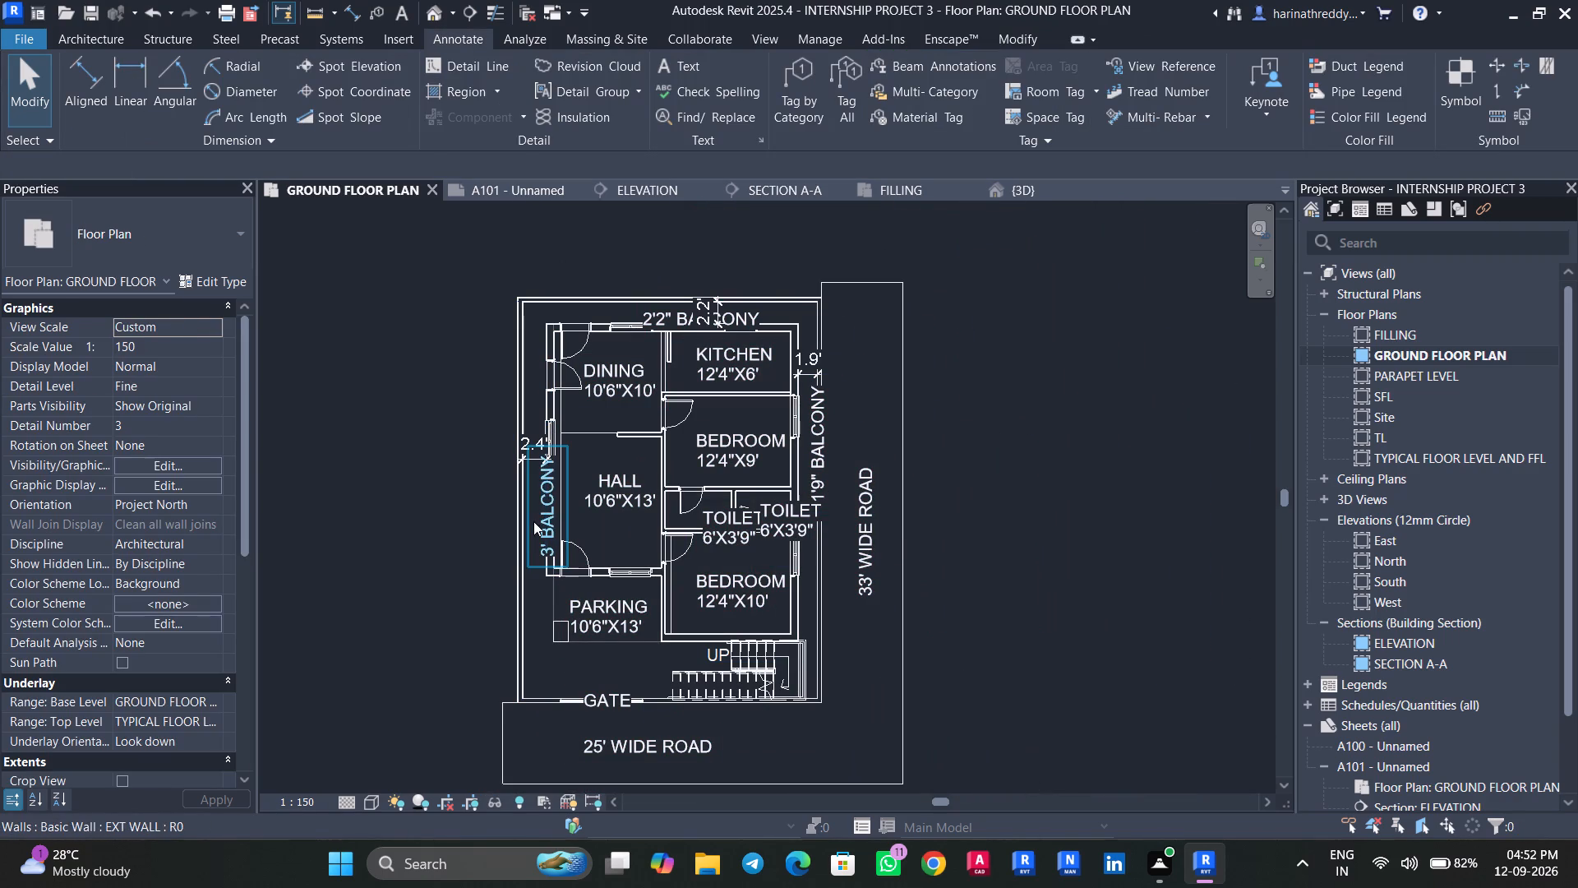
{"action": "left_click", "coordinate": [757, 312], "text": "ctrl"}
{"action": "scroll", "coordinate": [869, 418], "scroll_direction": "up", "scroll_amount": 5}
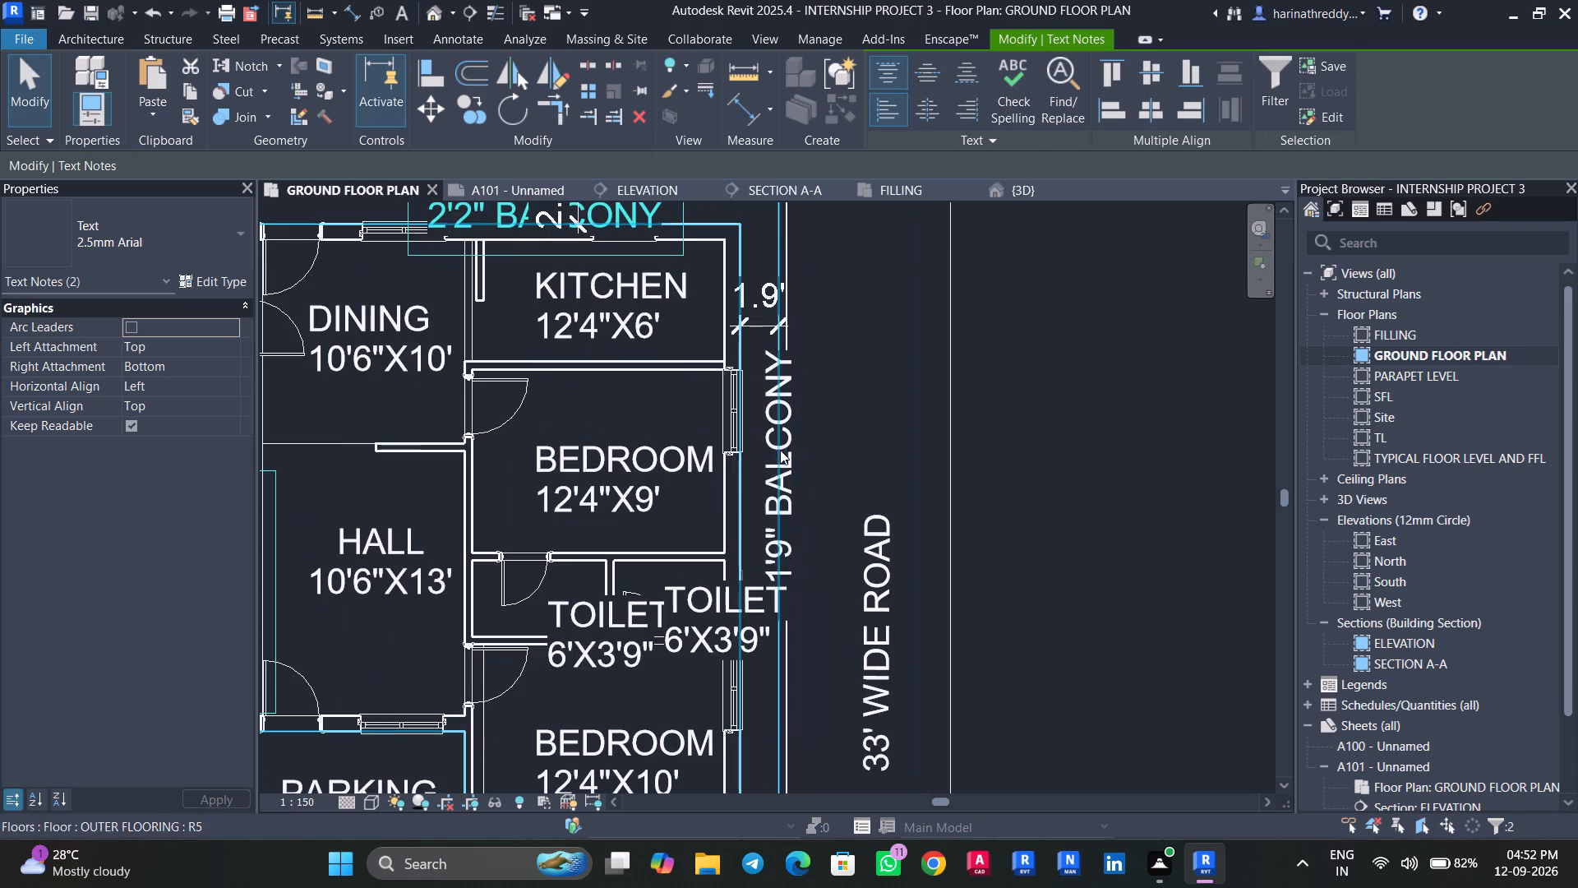
{"action": "left_click", "coordinate": [753, 469], "text": "ctrl"}
{"action": "scroll", "coordinate": [874, 588], "scroll_direction": "down", "scroll_amount": 7}
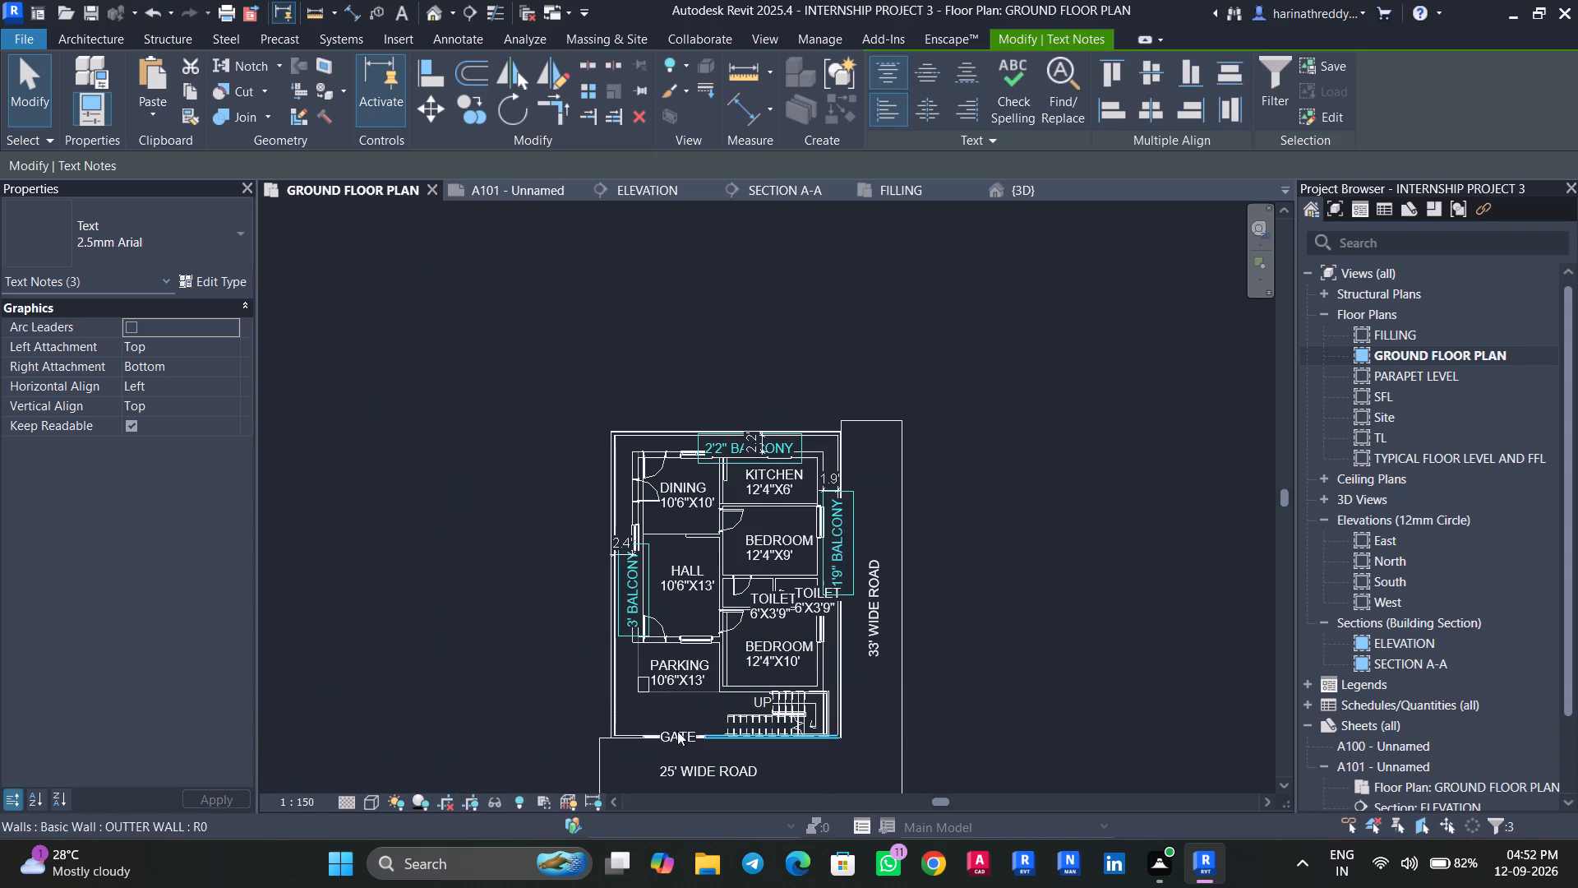
{"action": "left_click", "coordinate": [108, 228]}
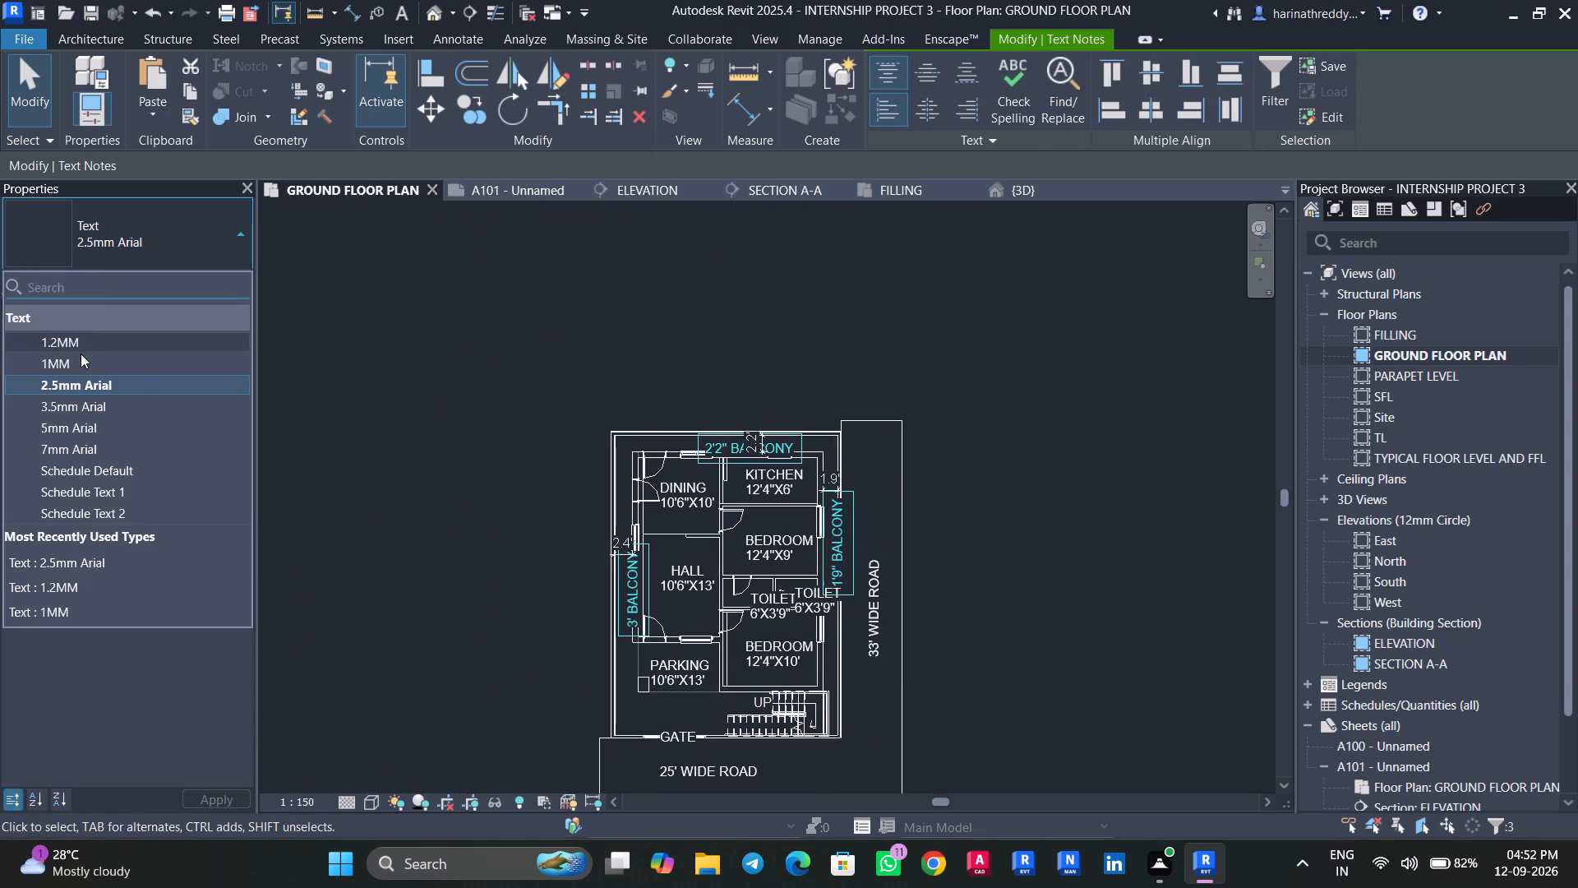
{"action": "left_click", "coordinate": [79, 353]}
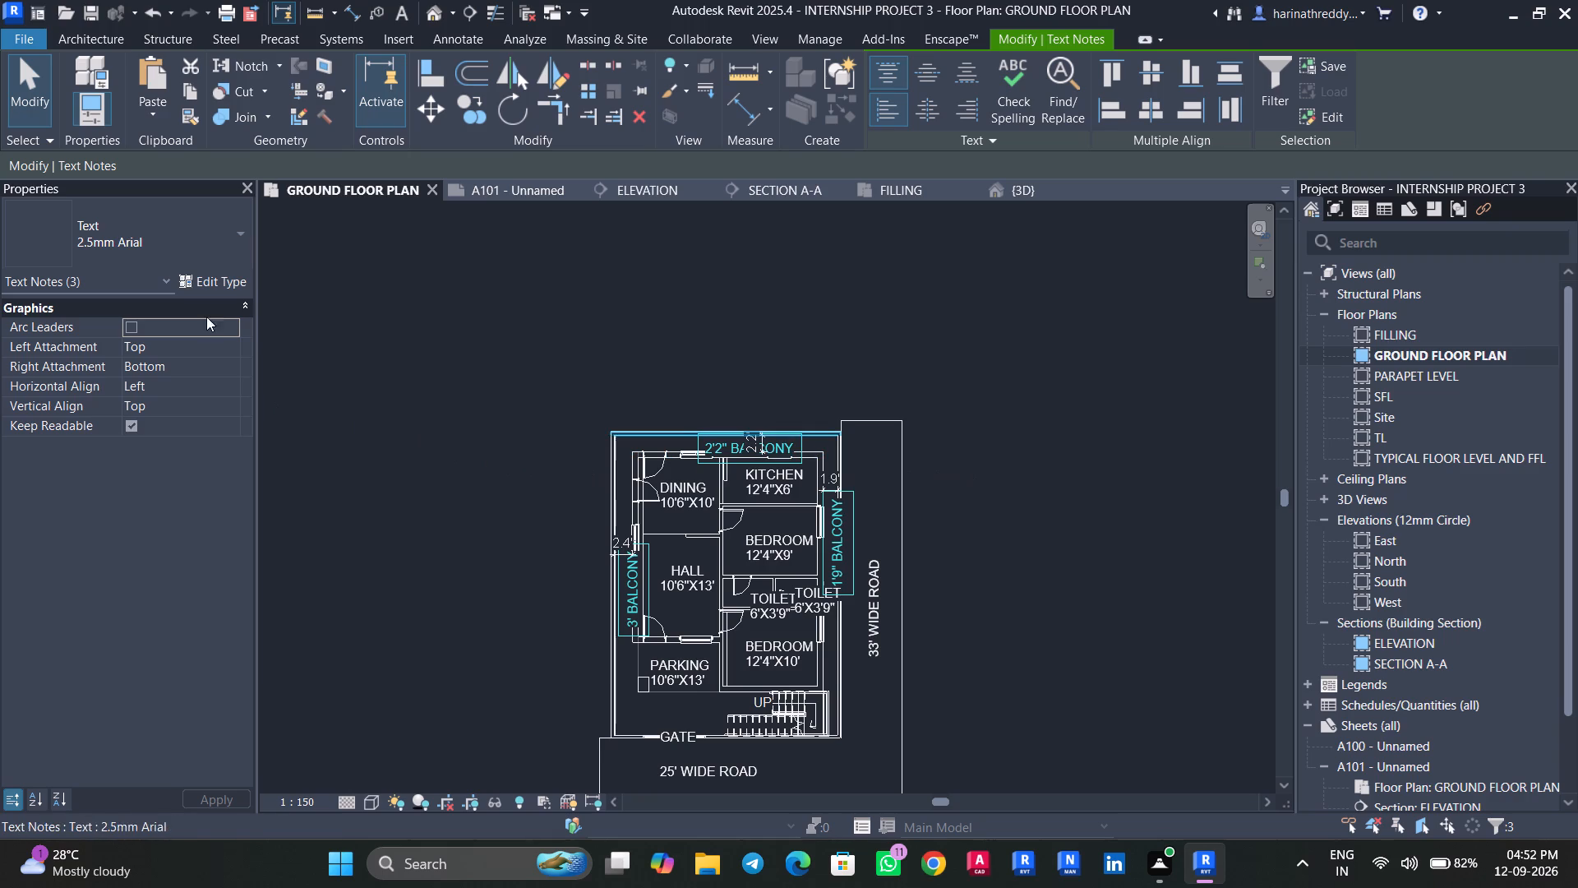
{"action": "left_click", "coordinate": [164, 238]}
{"action": "left_click", "coordinate": [90, 336]}
{"action": "key", "text": "Escape"}
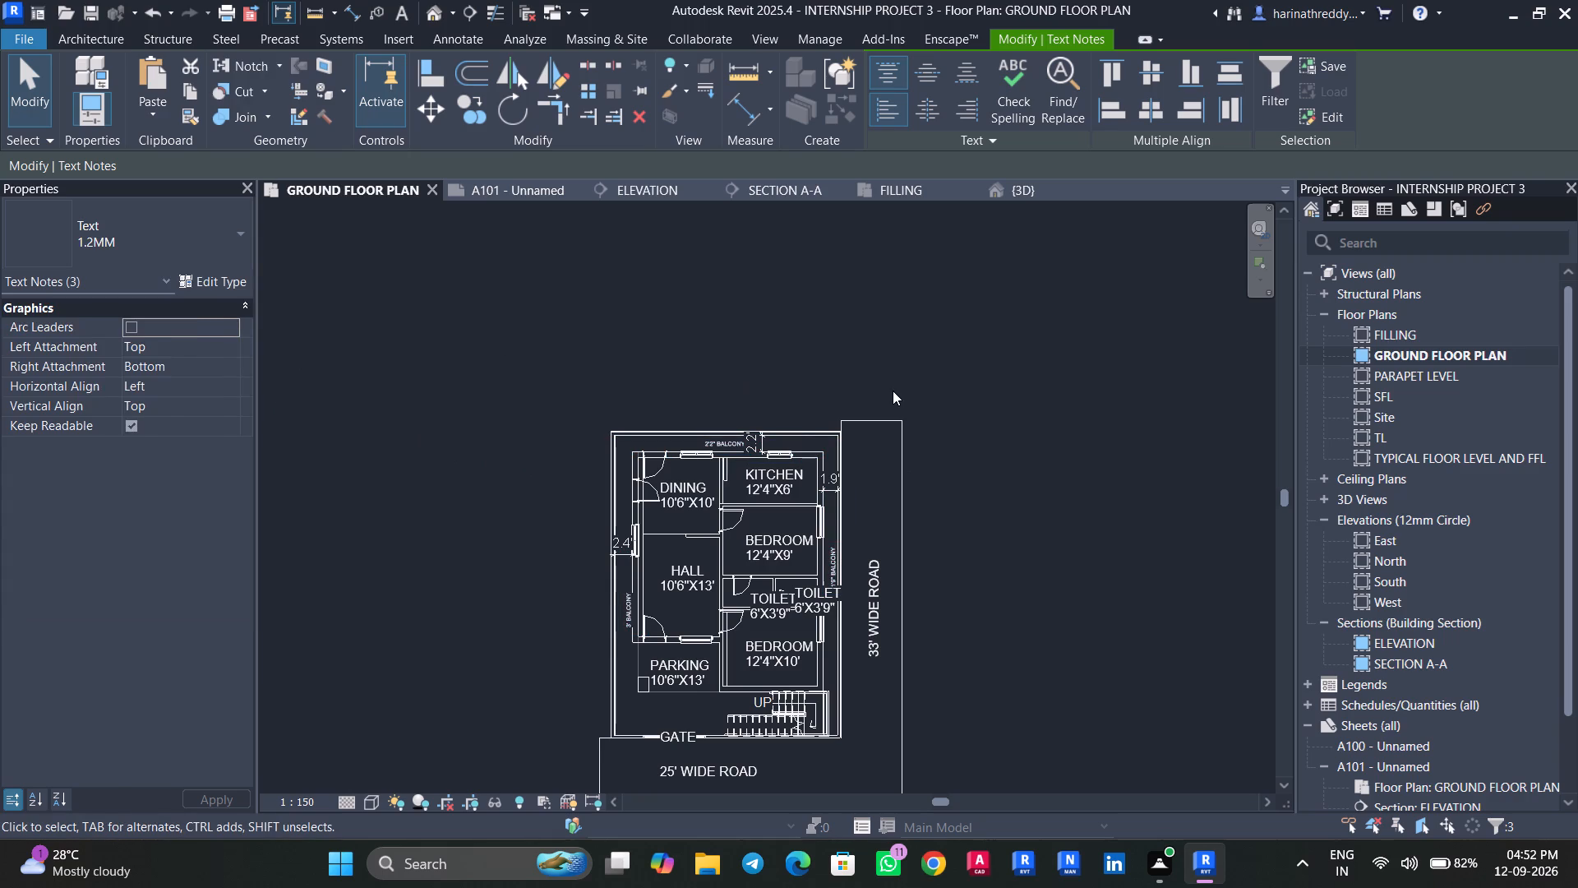
{"action": "key", "text": "Escape"}
Nudge the 3' BALCONY note slightly left and up, clear of the hall's exterior wall.
{"action": "scroll", "coordinate": [627, 615], "scroll_direction": "up", "scroll_amount": 8}
{"action": "left_click", "coordinate": [623, 613]}
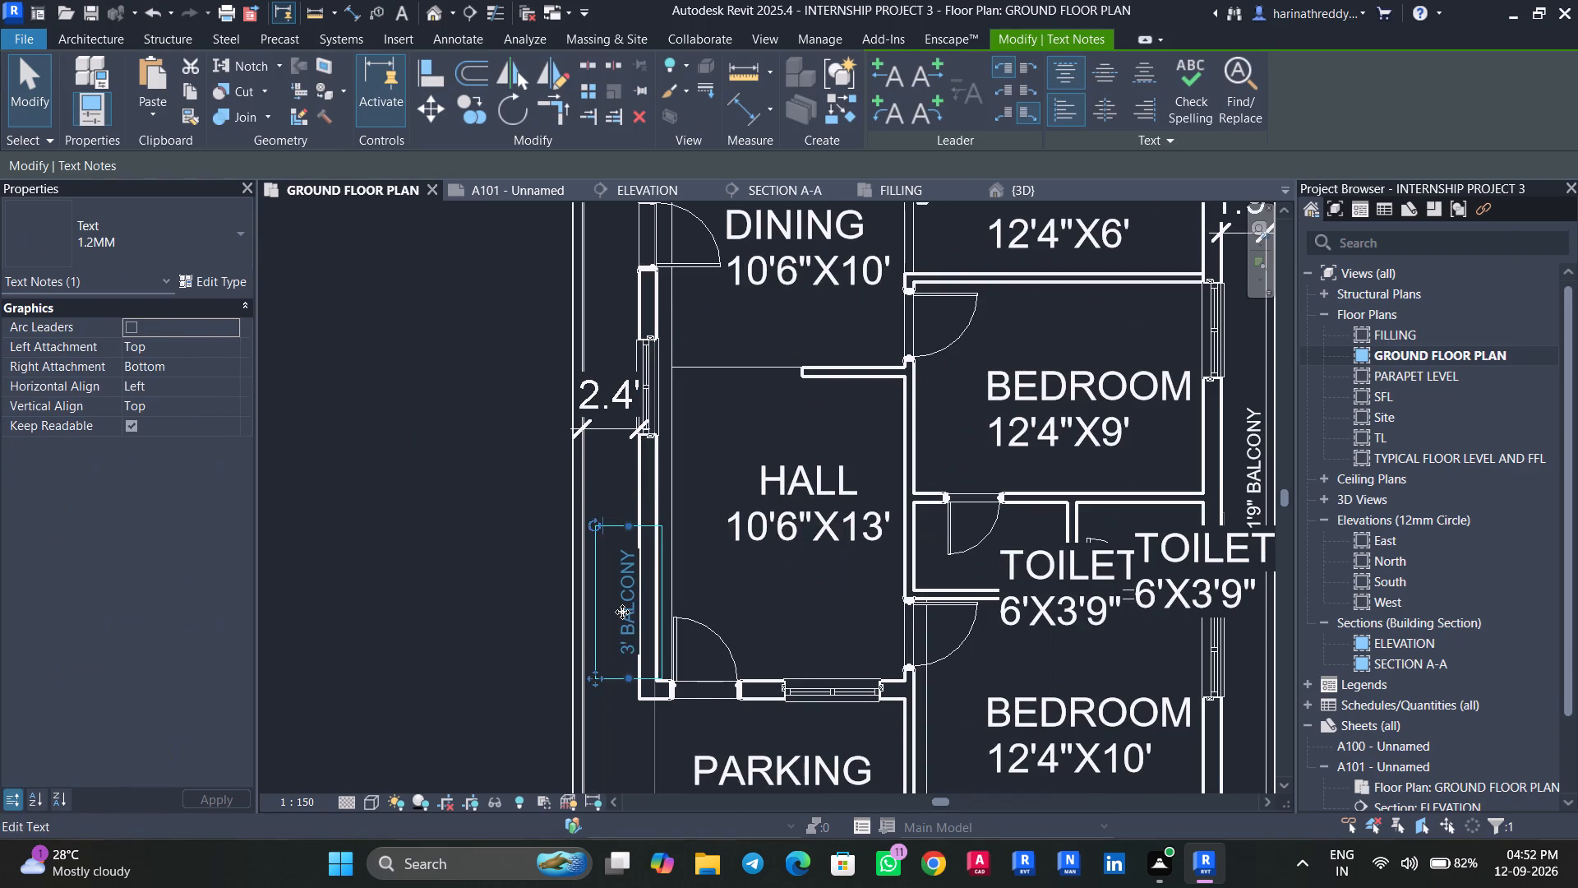
{"action": "key", "text": "Left"}
{"action": "key", "text": "Left"}
{"action": "key", "text": "Up"}
{"action": "key", "text": "Up"}
{"action": "key", "text": "Up"}
{"action": "key", "text": "Up"}
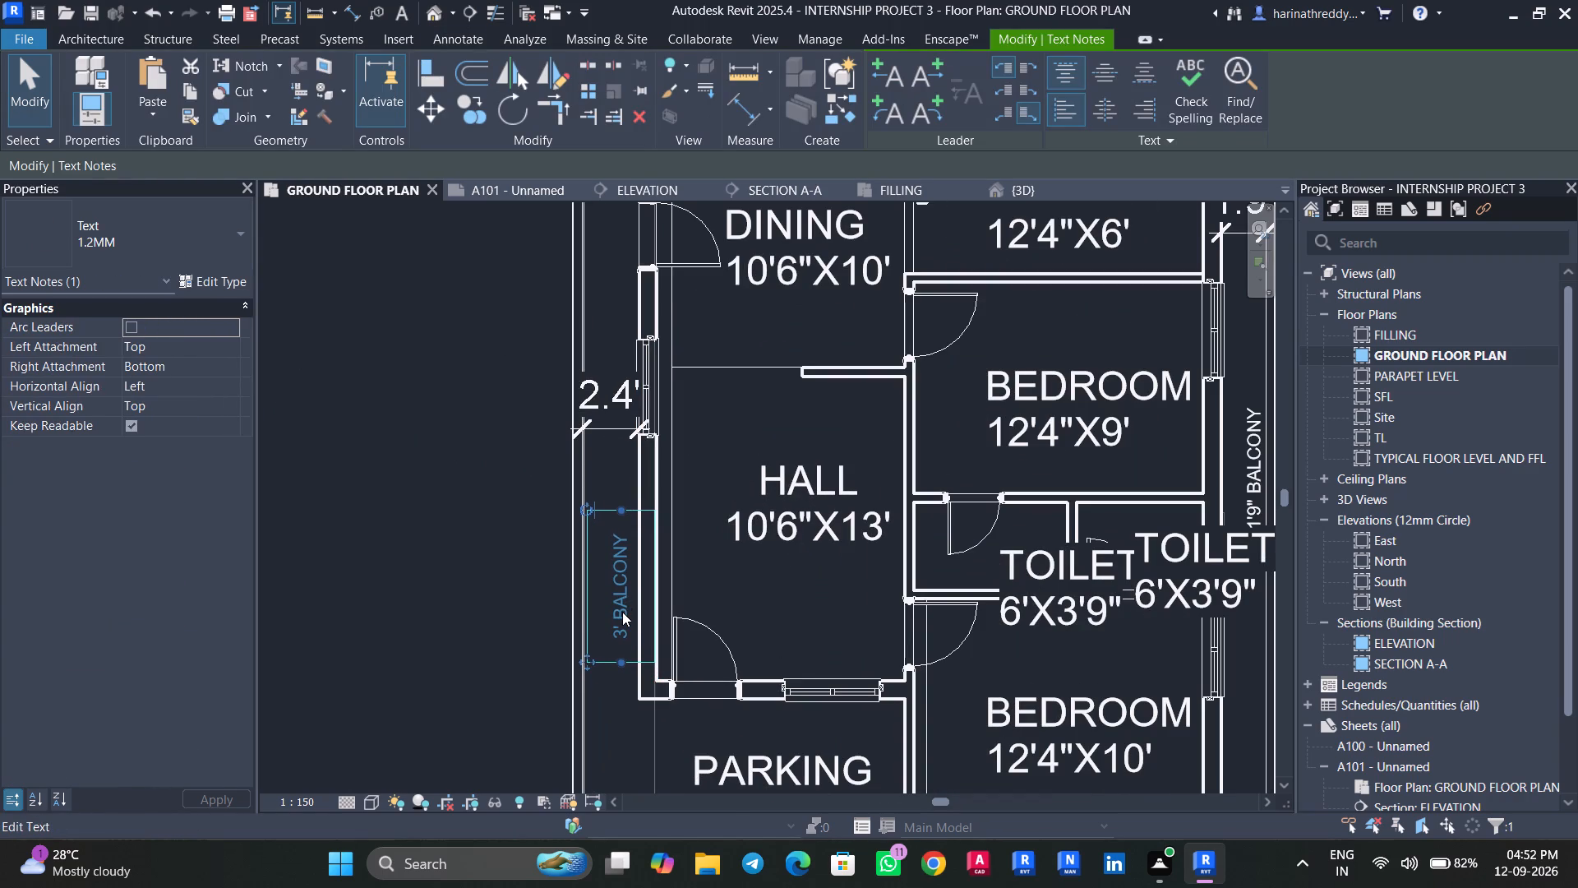
{"action": "key", "text": "Escape"}
{"action": "key", "text": "Escape"}
{"action": "scroll", "coordinate": [609, 652], "scroll_direction": "down", "scroll_amount": 7}
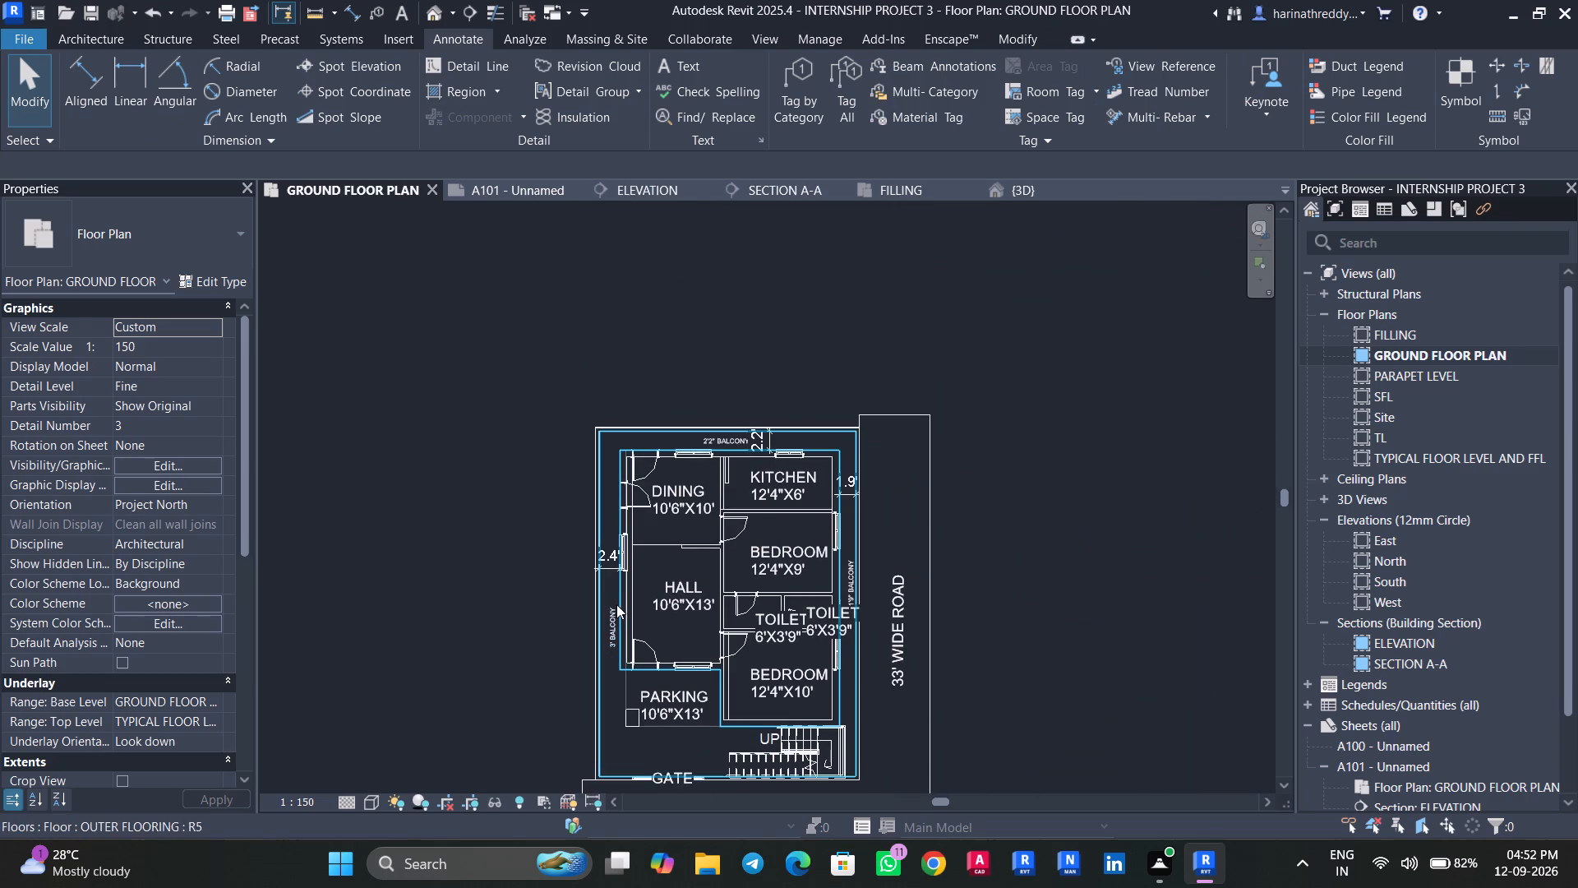
Set the distance between the outer boundary wall and the exterior wall beside the dining and hall to 3'.
{"action": "left_click", "coordinate": [617, 595]}
{"action": "scroll", "coordinate": [615, 556], "scroll_direction": "down", "scroll_amount": 1}
{"action": "scroll", "coordinate": [615, 556], "scroll_direction": "up", "scroll_amount": 11}
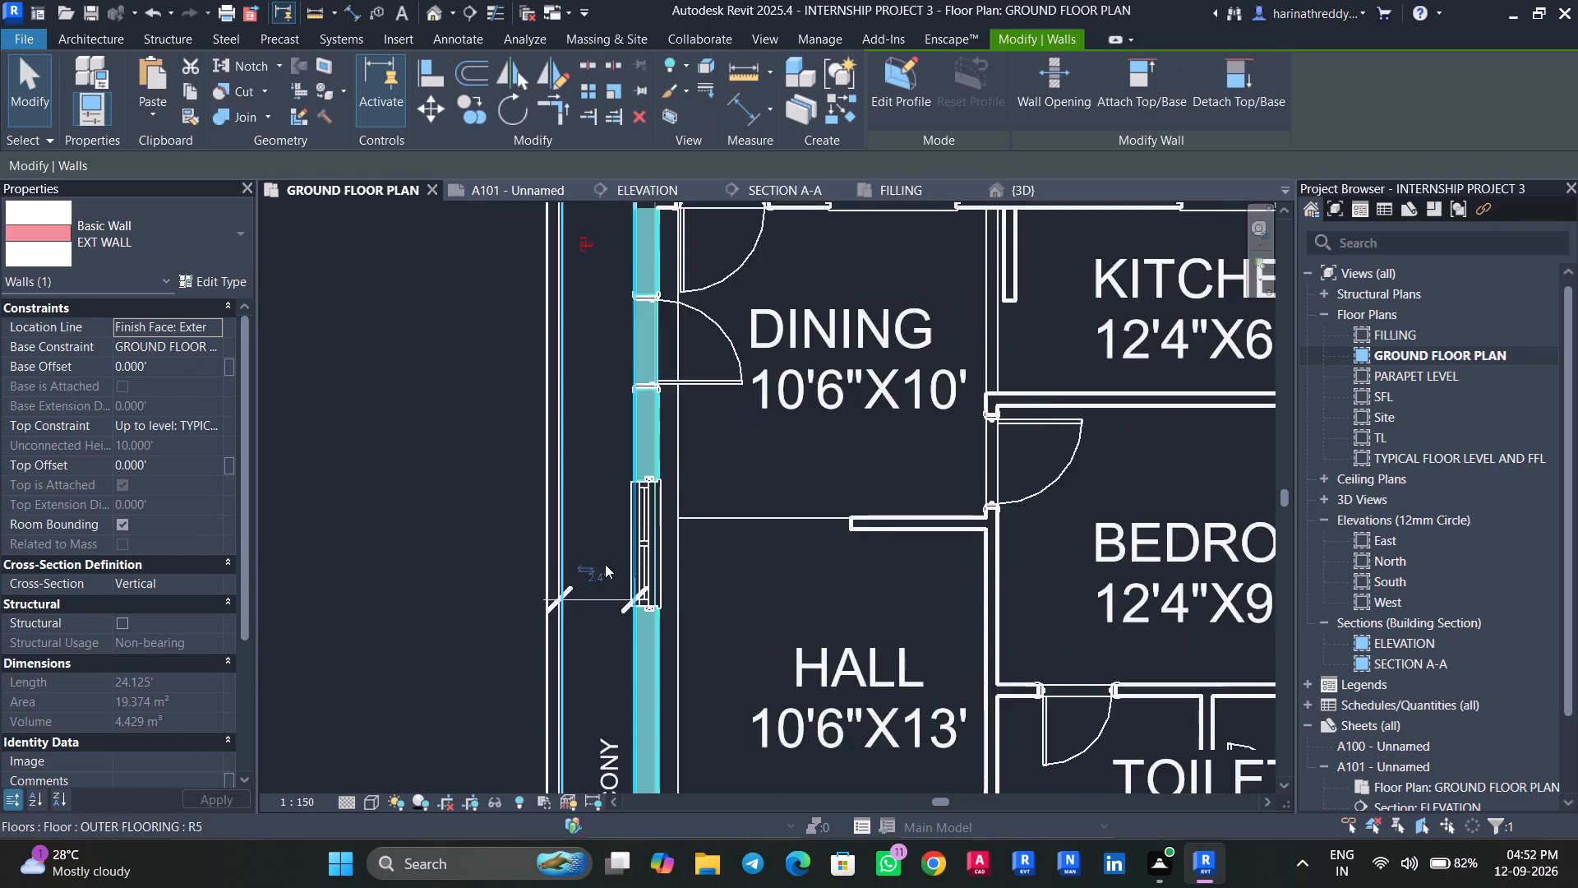
{"action": "scroll", "coordinate": [598, 587], "scroll_direction": "up", "scroll_amount": 3}
{"action": "left_click", "coordinate": [598, 587]}
{"action": "type", "text": "3'"}
{"action": "key", "text": "Return"}
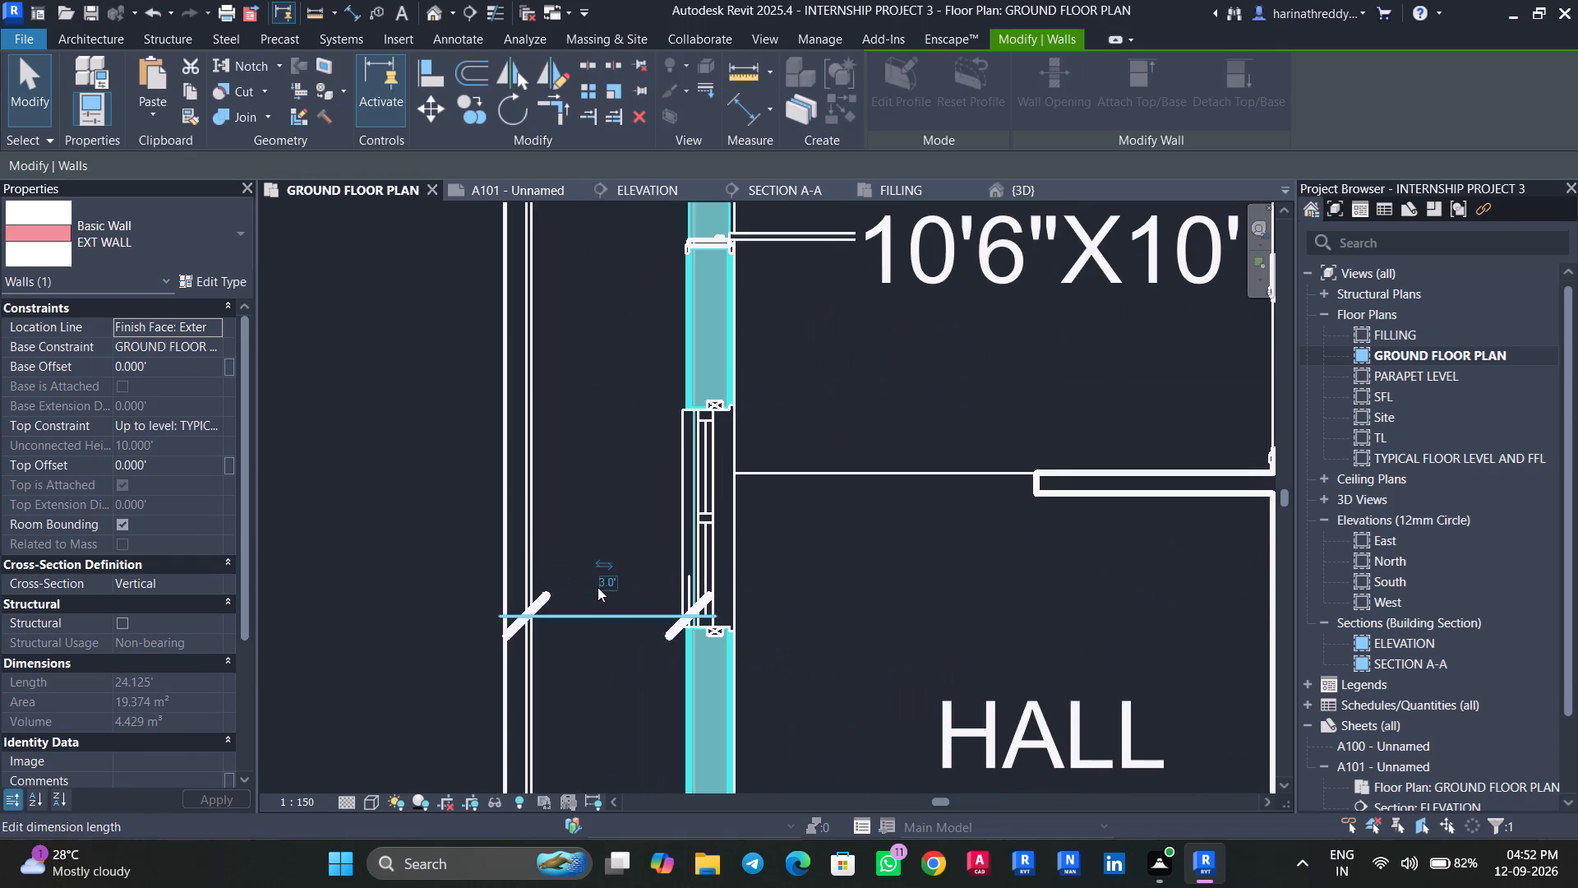
{"action": "key", "text": "Escape"}
{"action": "scroll", "coordinate": [594, 596], "scroll_direction": "down", "scroll_amount": 1}
{"action": "scroll", "coordinate": [594, 596], "scroll_direction": "up", "scroll_amount": 1}
{"action": "scroll", "coordinate": [594, 596], "scroll_direction": "down", "scroll_amount": 9}
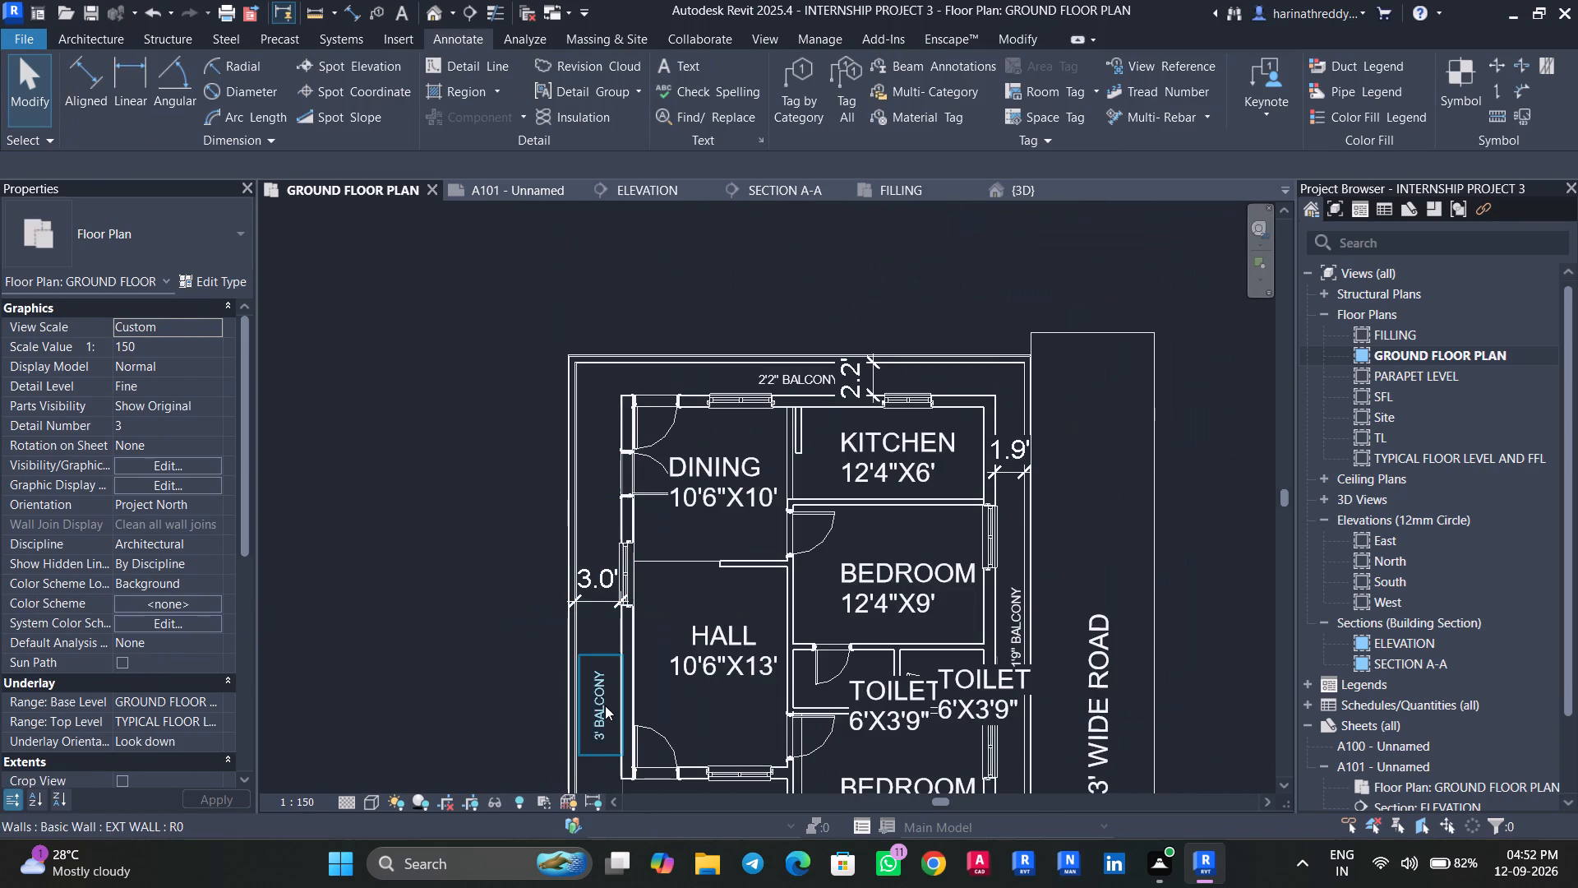
Nudge the 3' BALCONY note further up along the hall's exterior wall, closer to the balcony width dimension.
{"action": "left_click", "coordinate": [605, 705]}
{"action": "key", "text": "Up"}
{"action": "key", "text": "Up"}
{"action": "key", "text": "Up"}
{"action": "key", "text": "Up"}
{"action": "key", "text": "Up"}
{"action": "key", "text": "Up"}
{"action": "key", "text": "Up"}
{"action": "key", "text": "Up"}
{"action": "key", "text": "Escape"}
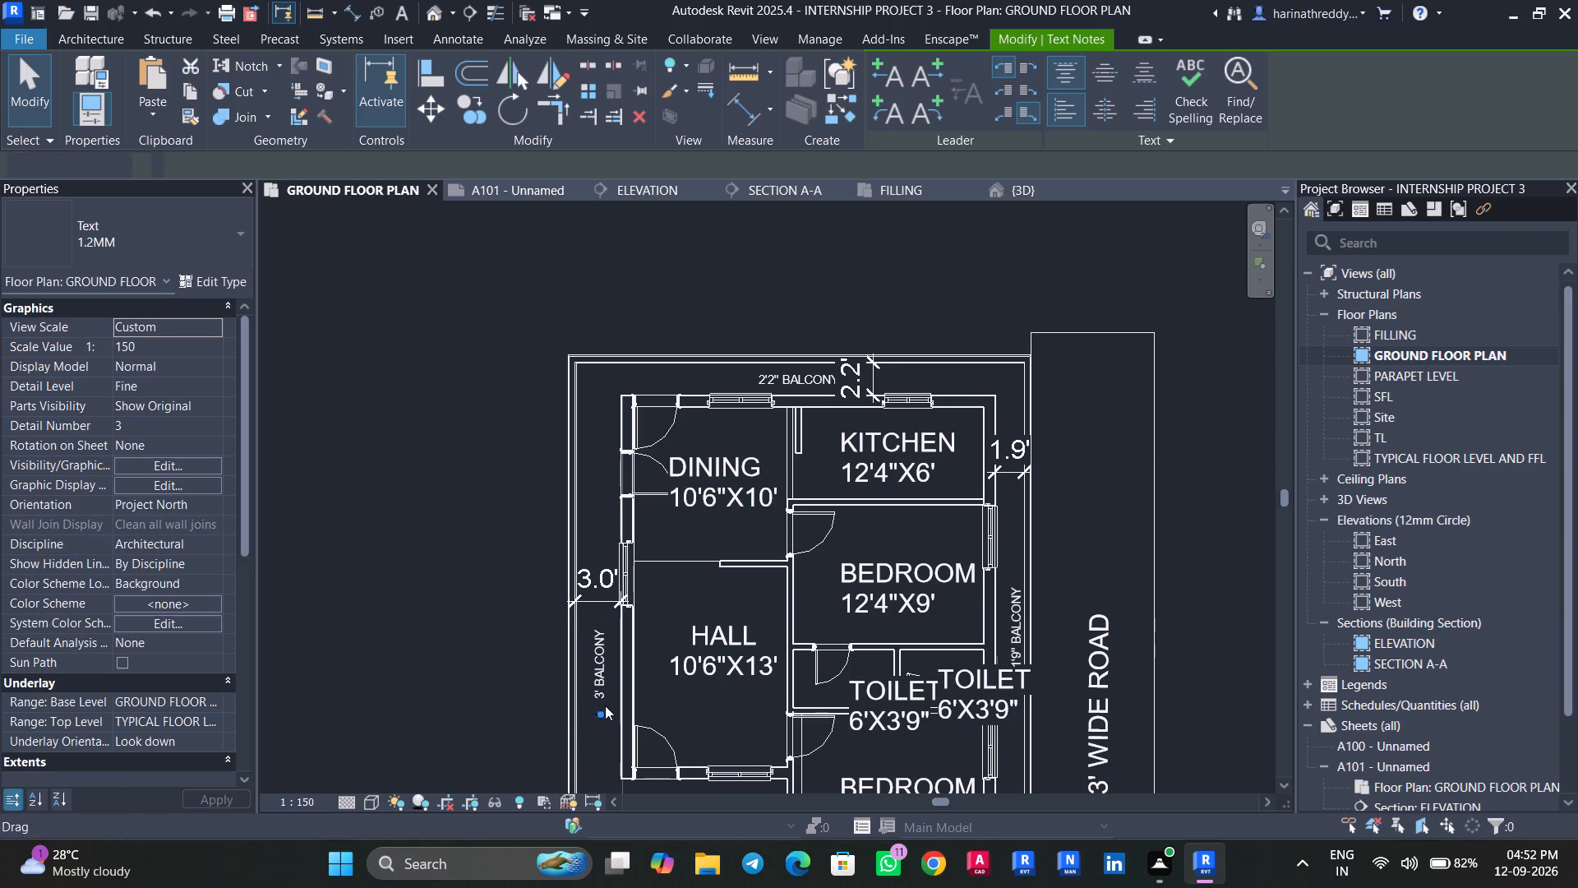
{"action": "key", "text": "Escape"}
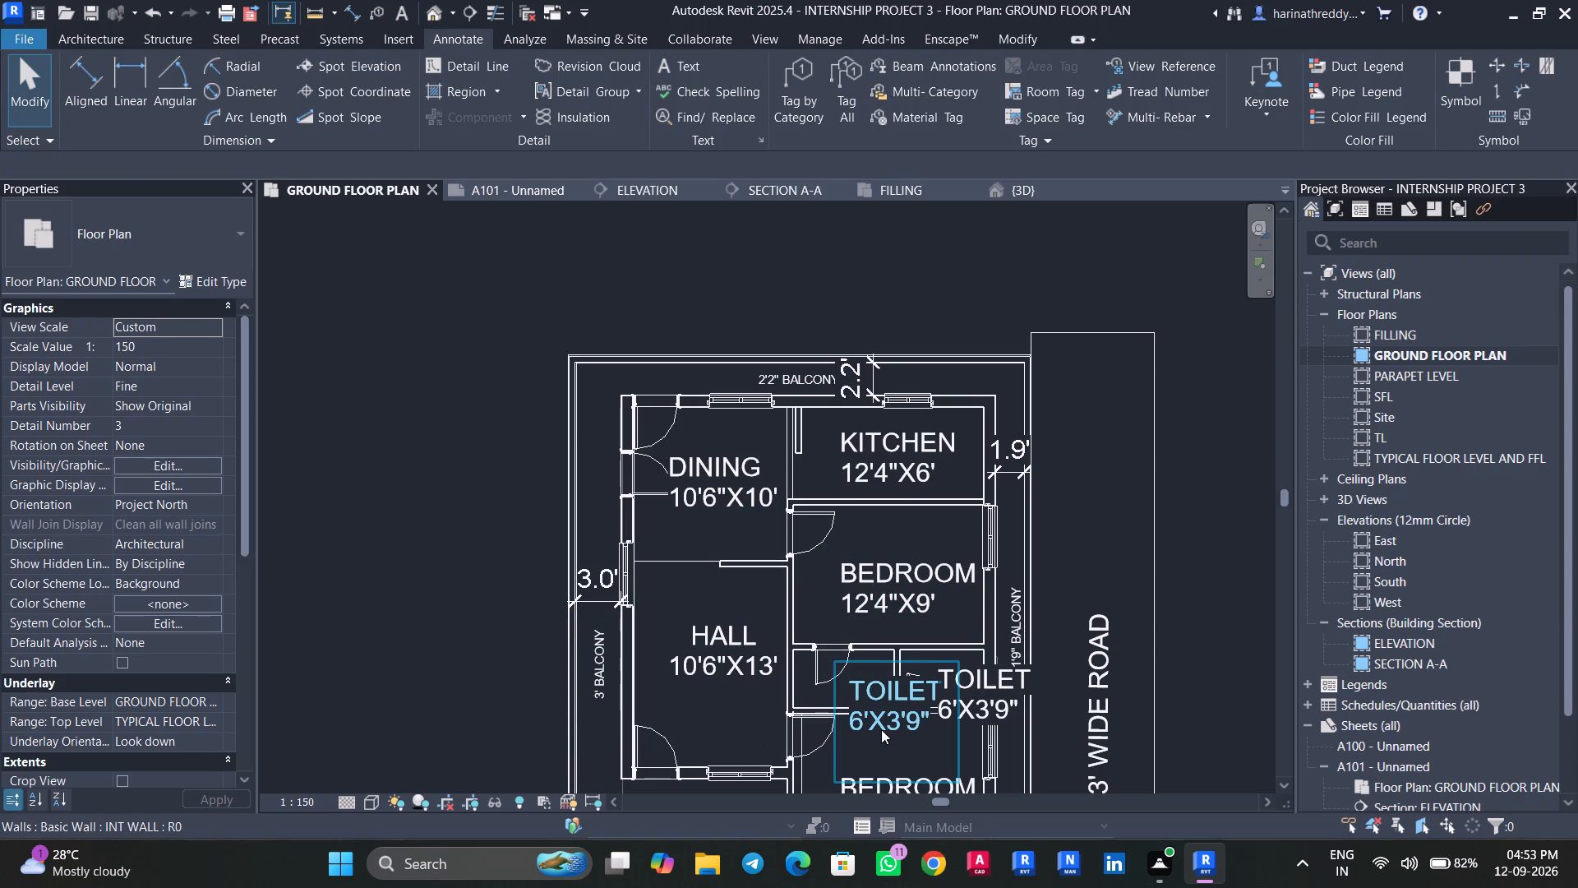
Change both TOILET 6'X3'9" text notes to the 1.2MM text type.
{"action": "left_click", "coordinate": [889, 726], "text": "ctrl"}
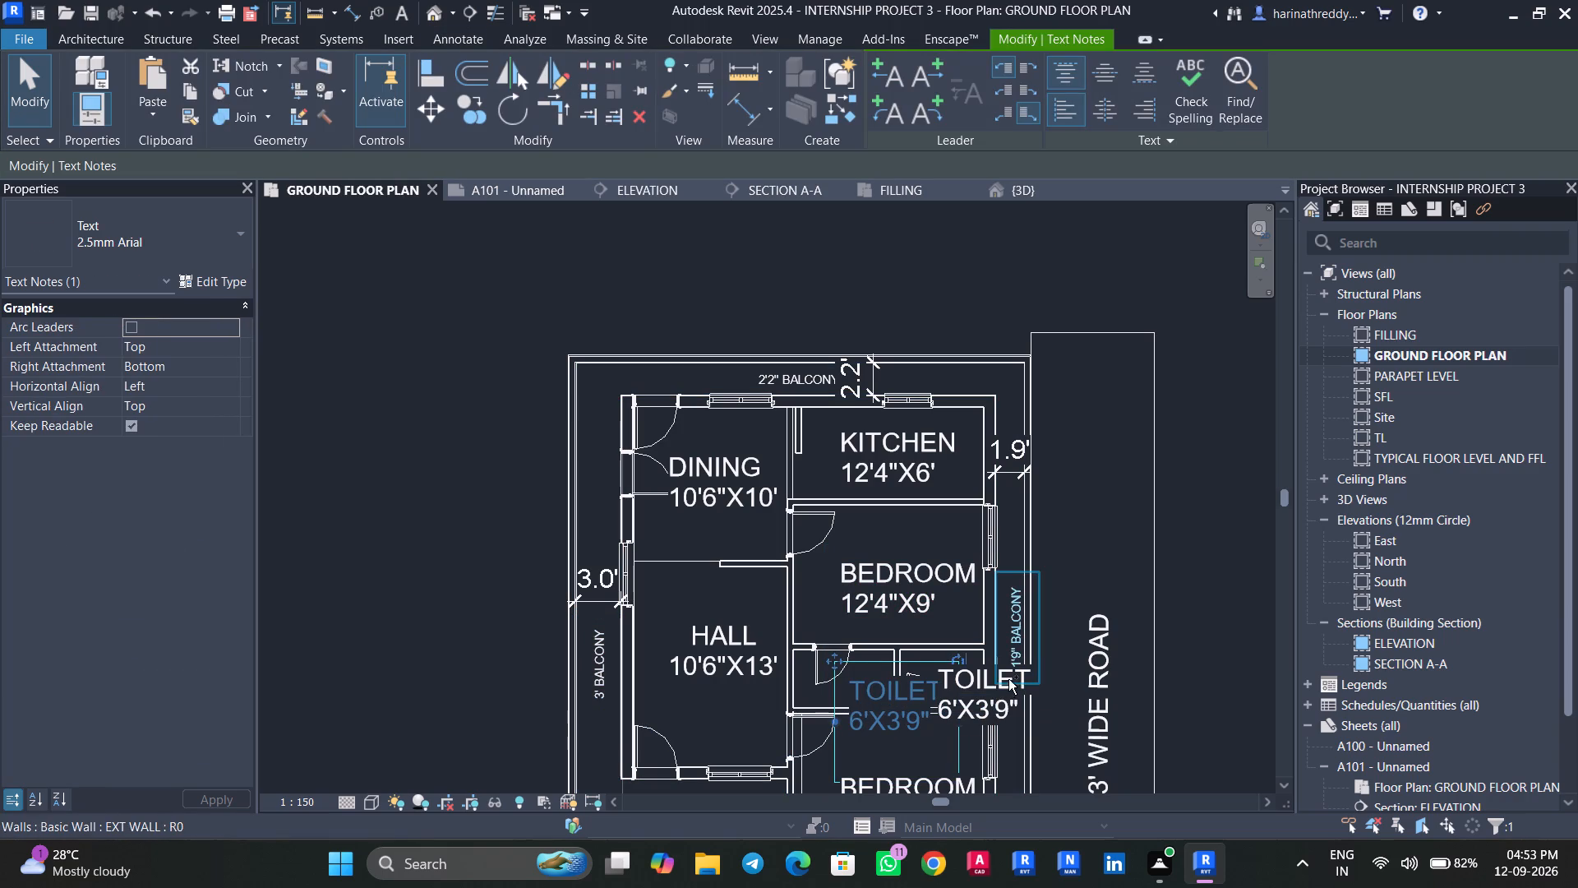
{"action": "scroll", "coordinate": [965, 683], "scroll_direction": "up", "scroll_amount": 4}
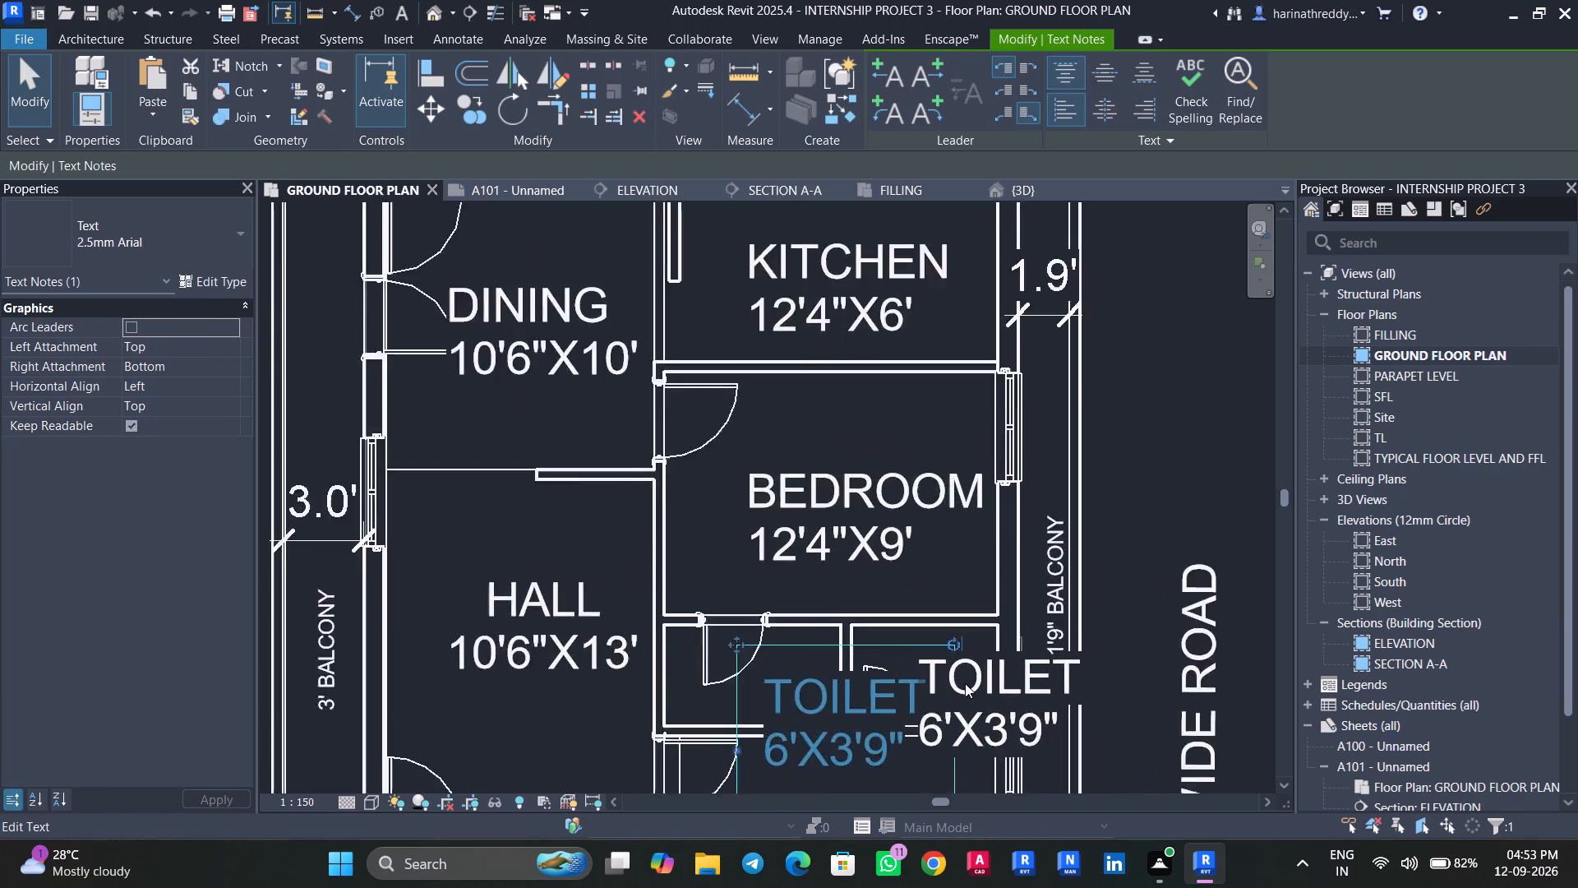
{"action": "scroll", "coordinate": [965, 683], "scroll_direction": "up", "scroll_amount": 3}
{"action": "left_click", "coordinate": [1002, 663], "text": "ctrl"}
{"action": "left_click", "coordinate": [119, 206]}
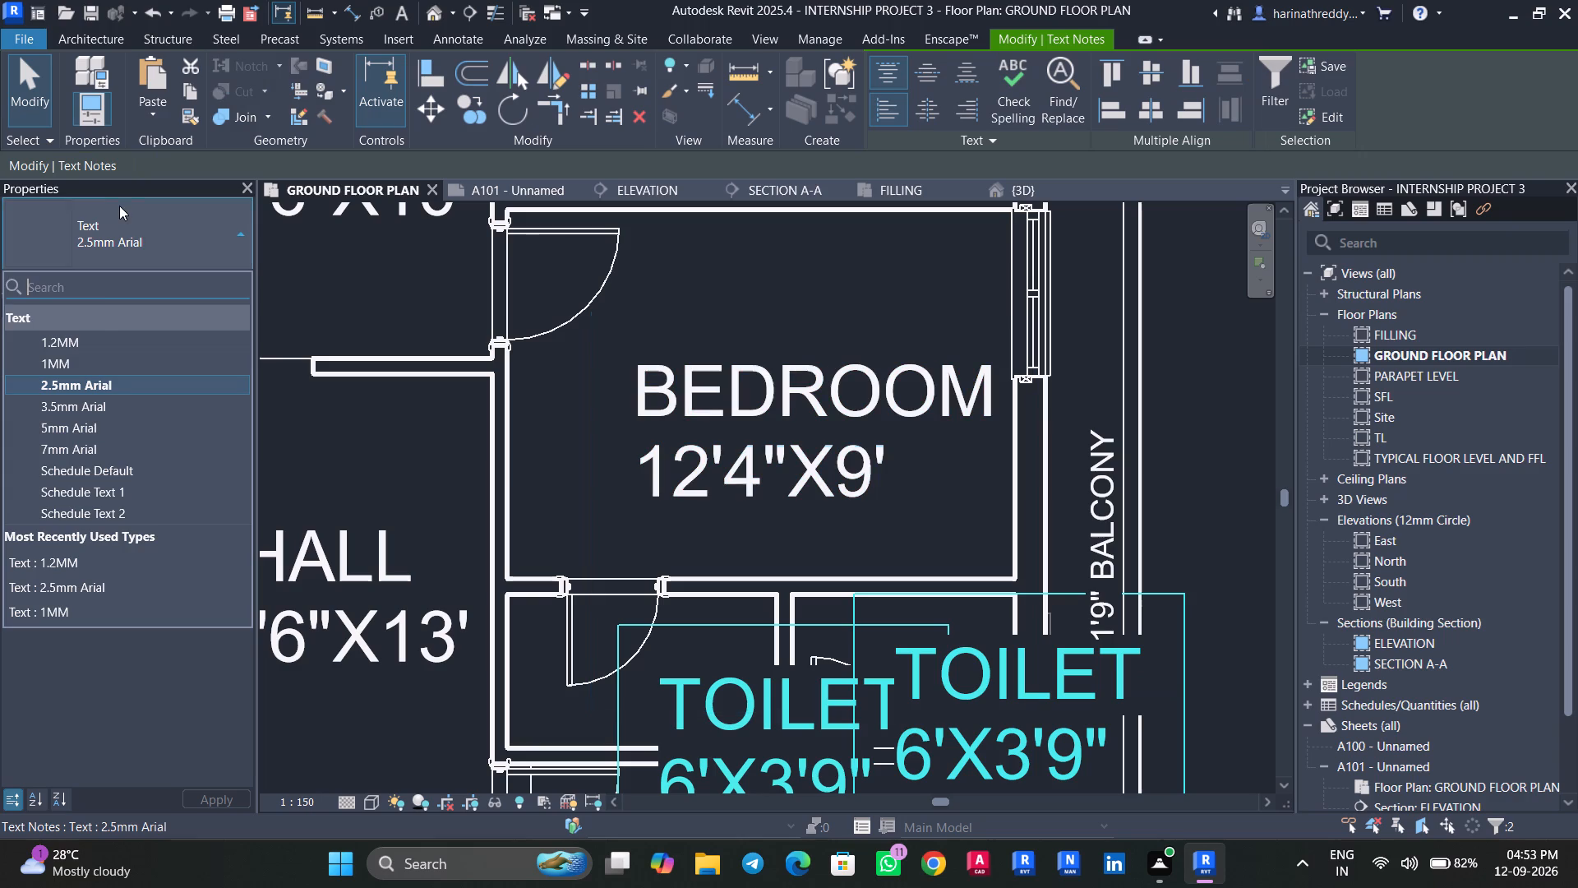
{"action": "left_click", "coordinate": [89, 338]}
{"action": "key", "text": "Escape"}
{"action": "key", "text": "Escape"}
{"action": "scroll", "coordinate": [431, 537], "scroll_direction": "down", "scroll_amount": 6}
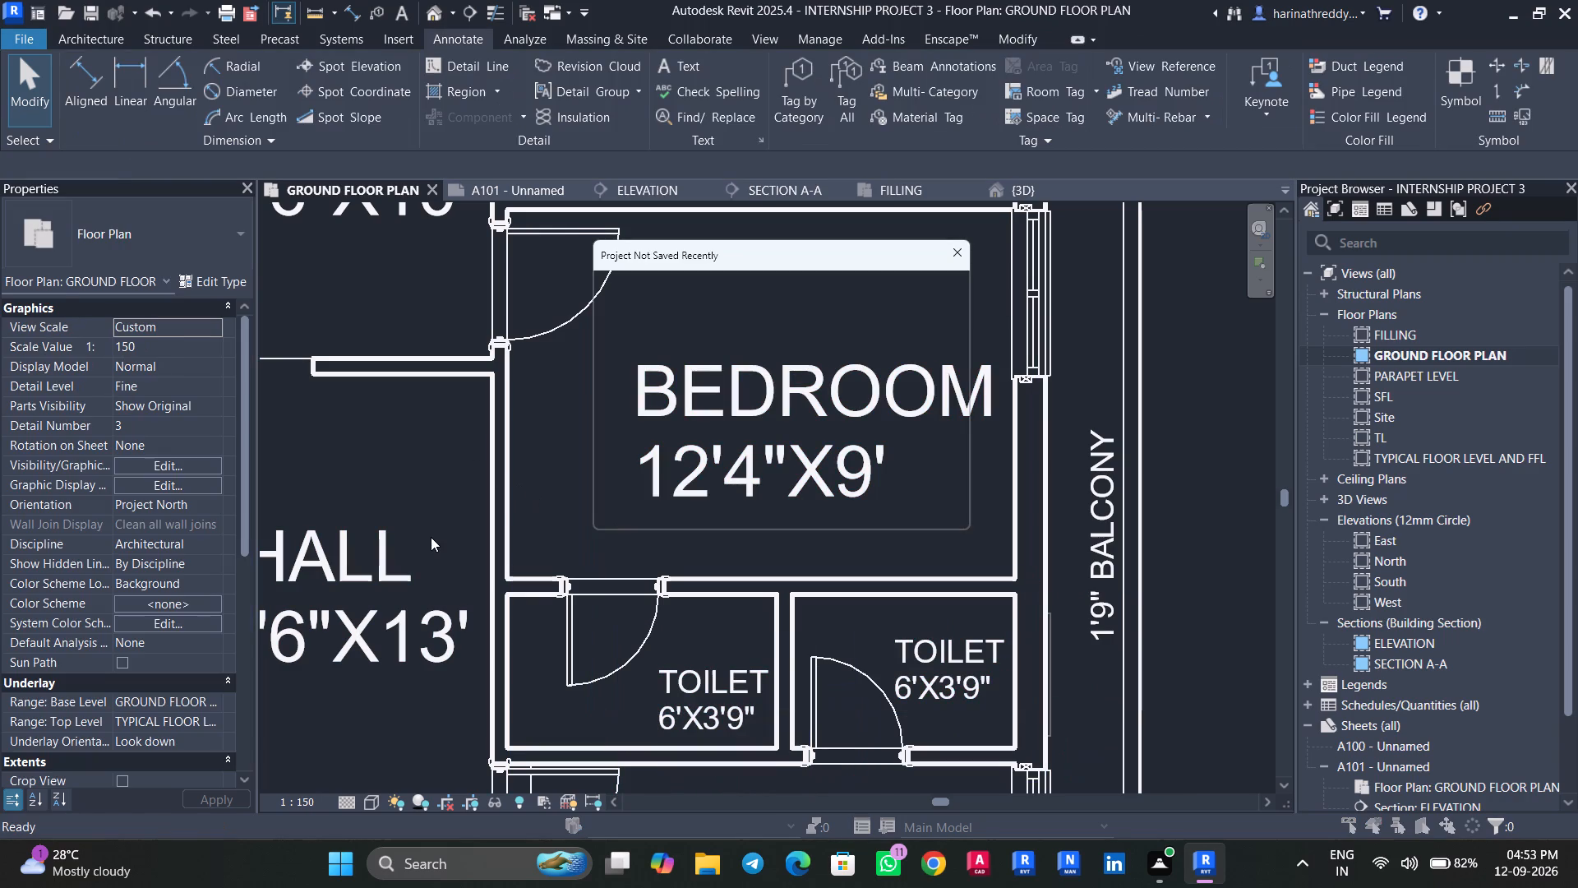
Dismiss the project save reminder without saving.
{"action": "scroll", "coordinate": [431, 537], "scroll_direction": "down", "scroll_amount": 2}
{"action": "left_click", "coordinate": [957, 251]}
{"action": "scroll", "coordinate": [756, 437], "scroll_direction": "down", "scroll_amount": 8}
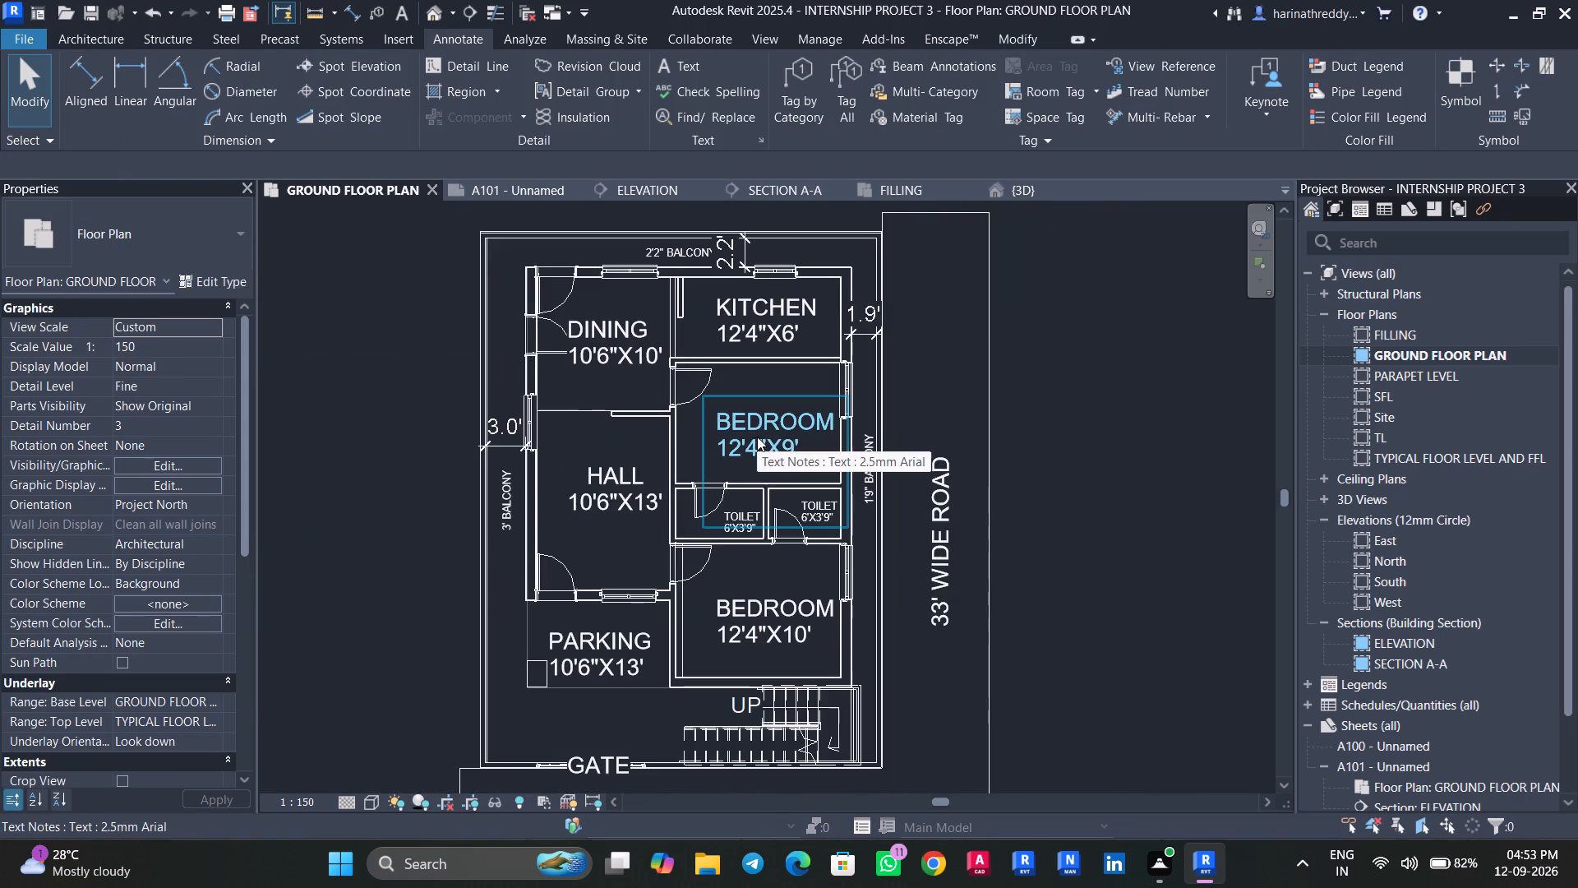
{"action": "key", "text": "Escape"}
{"action": "key", "text": "Escape"}
{"action": "key", "text": "Escape"}
Tag all untagged doors and windows in the ground floor plan with horizontal tags without leaders.
{"action": "scroll", "coordinate": [451, 708], "scroll_direction": "down", "scroll_amount": 4}
{"action": "middle_click_drag", "start_coordinate": [421, 692], "coordinate": [445, 656]}
{"action": "scroll", "coordinate": [445, 621], "scroll_direction": "up", "scroll_amount": 3}
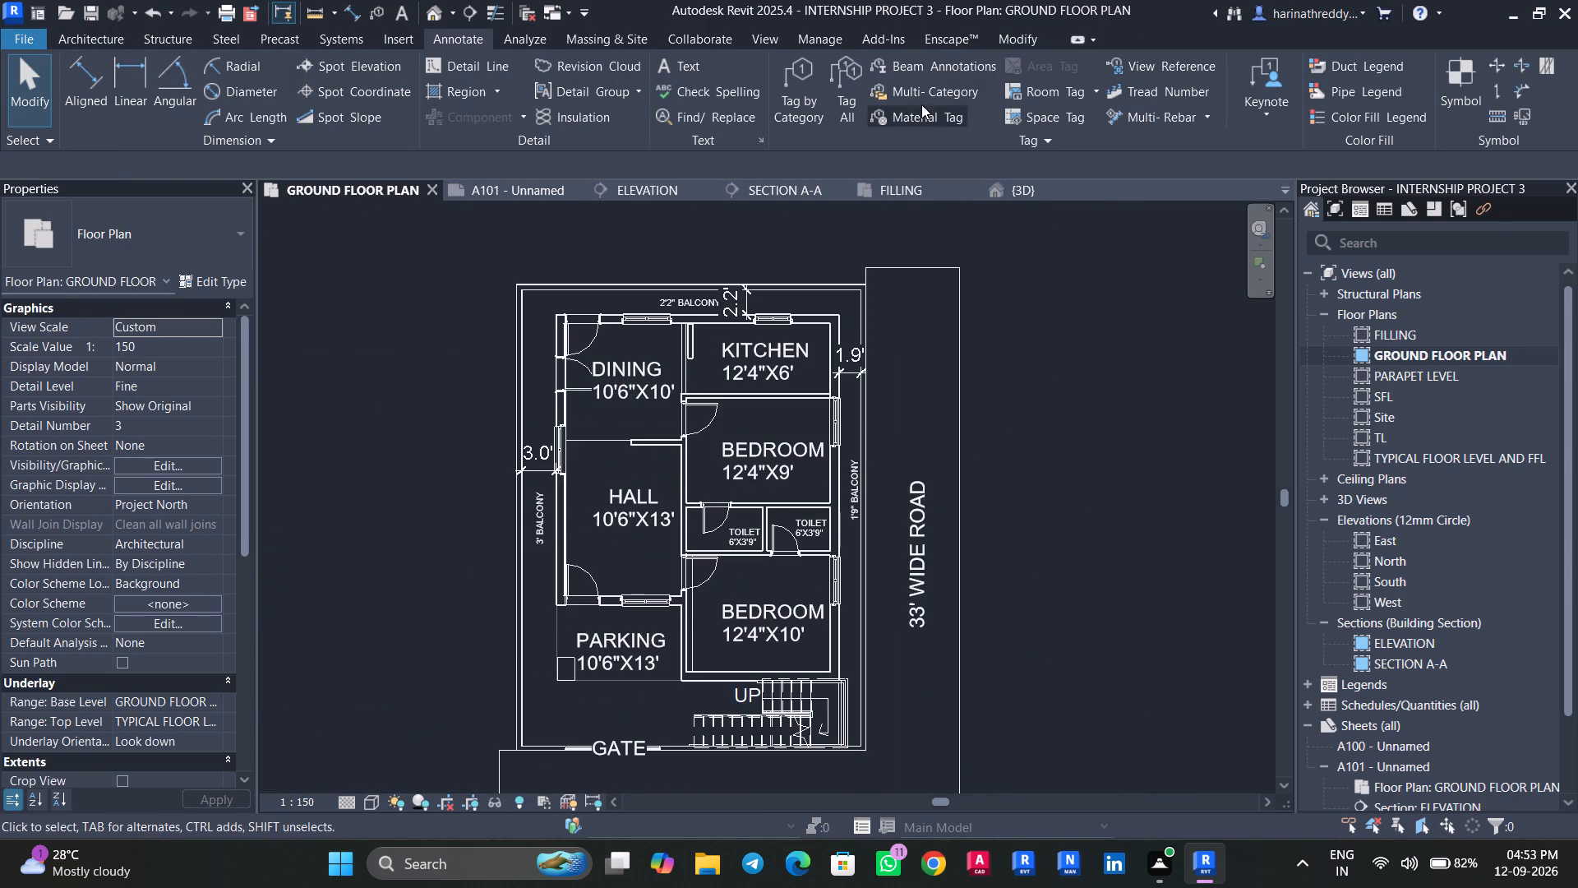
{"action": "left_click", "coordinate": [841, 114]}
{"action": "left_click", "coordinate": [630, 363]}
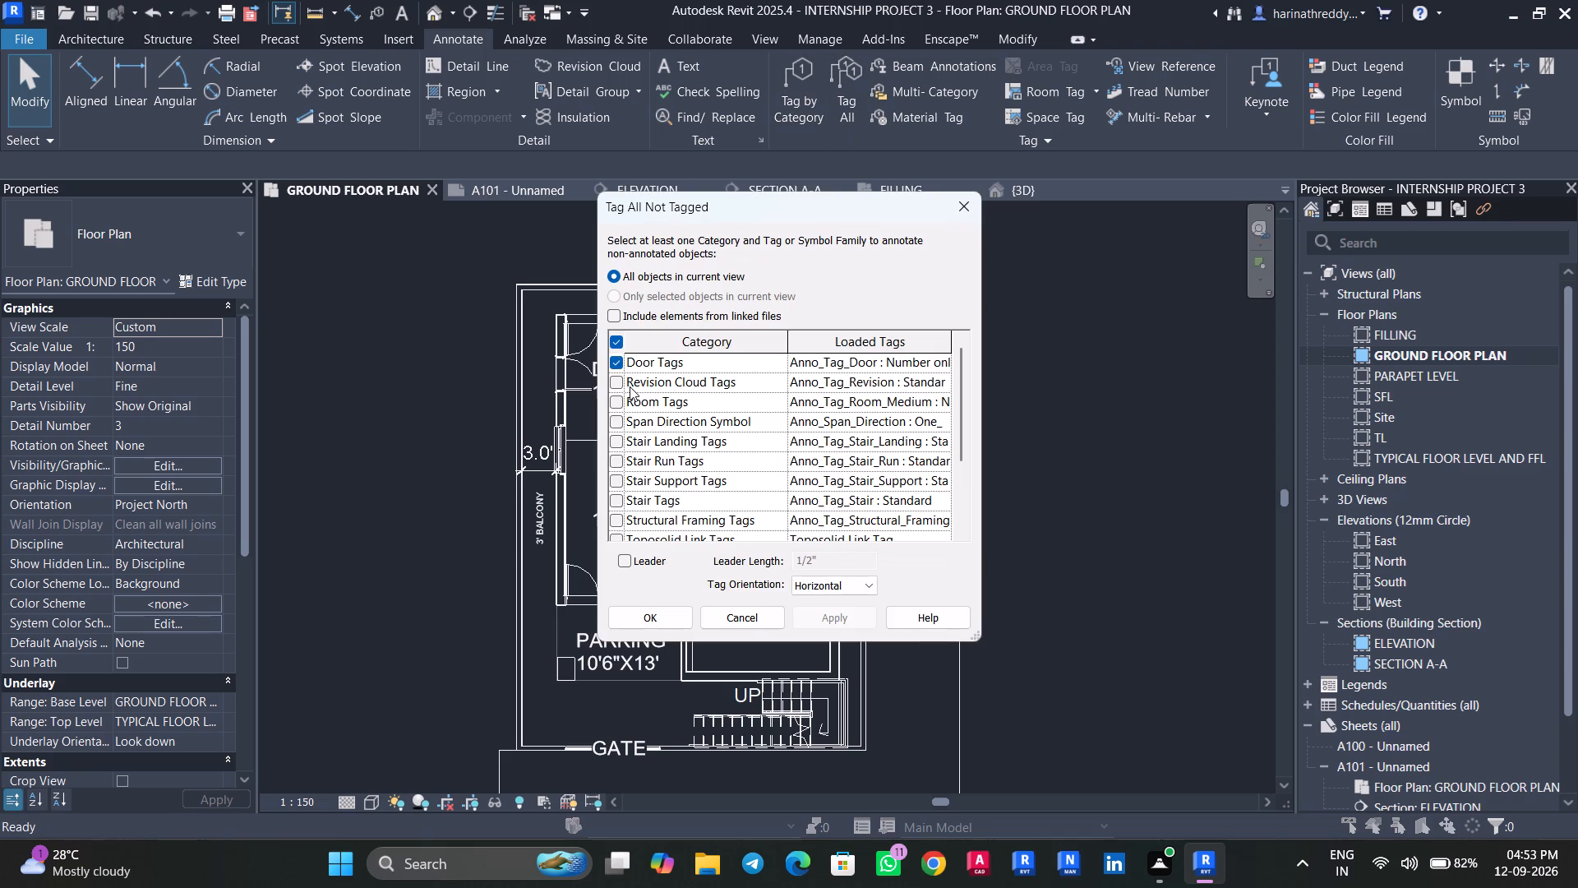
{"action": "scroll", "coordinate": [626, 504], "scroll_direction": "down", "scroll_amount": 1}
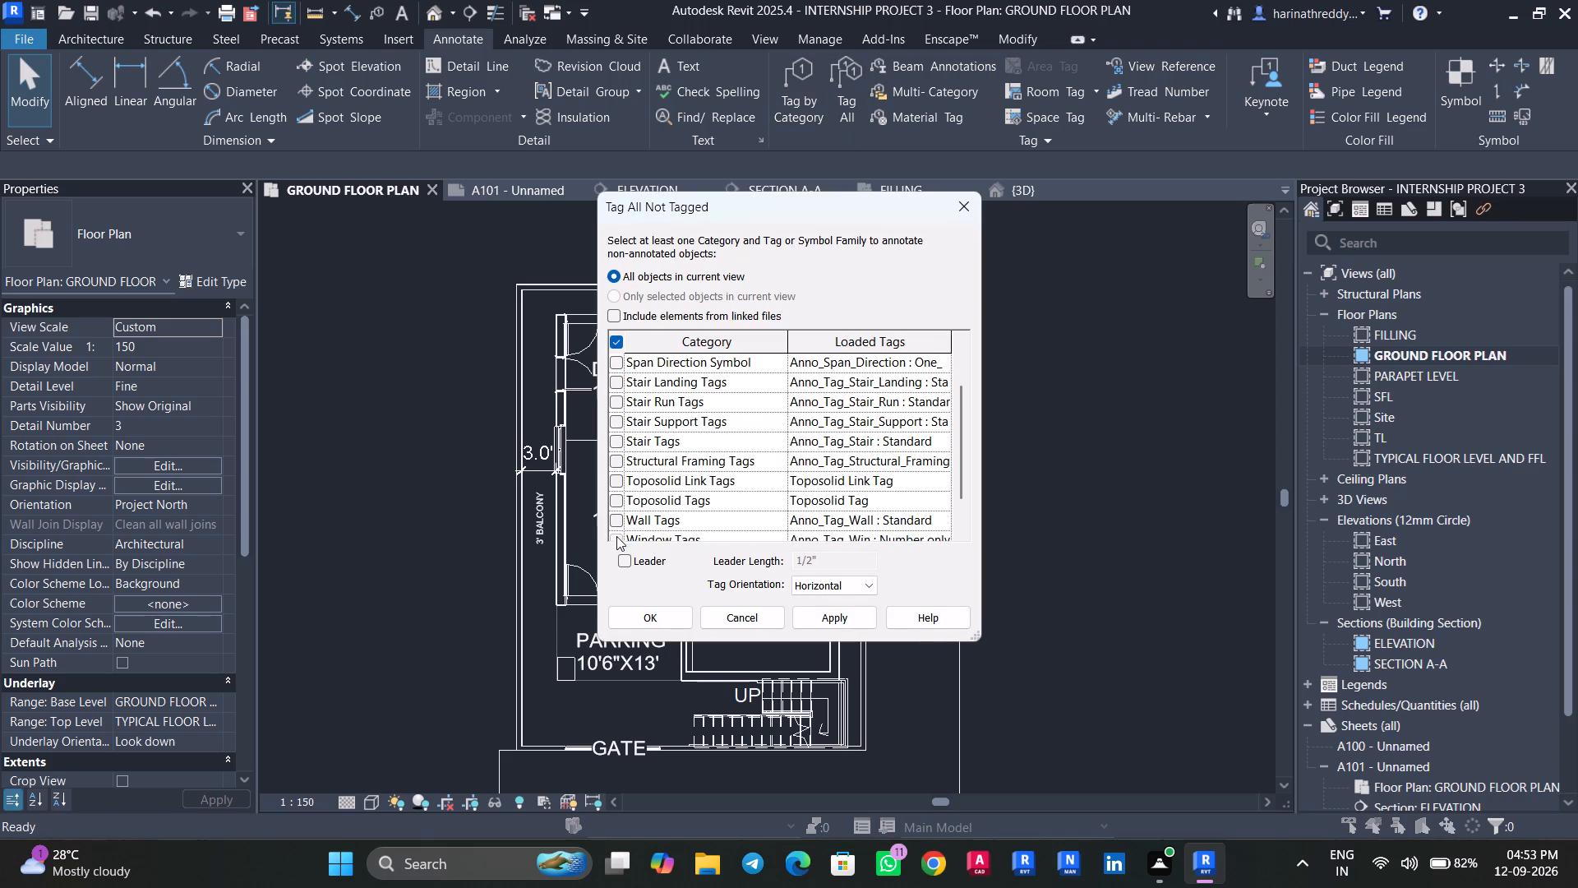
{"action": "left_click", "coordinate": [616, 536]}
{"action": "left_click", "coordinate": [828, 613]}
{"action": "left_click", "coordinate": [679, 627]}
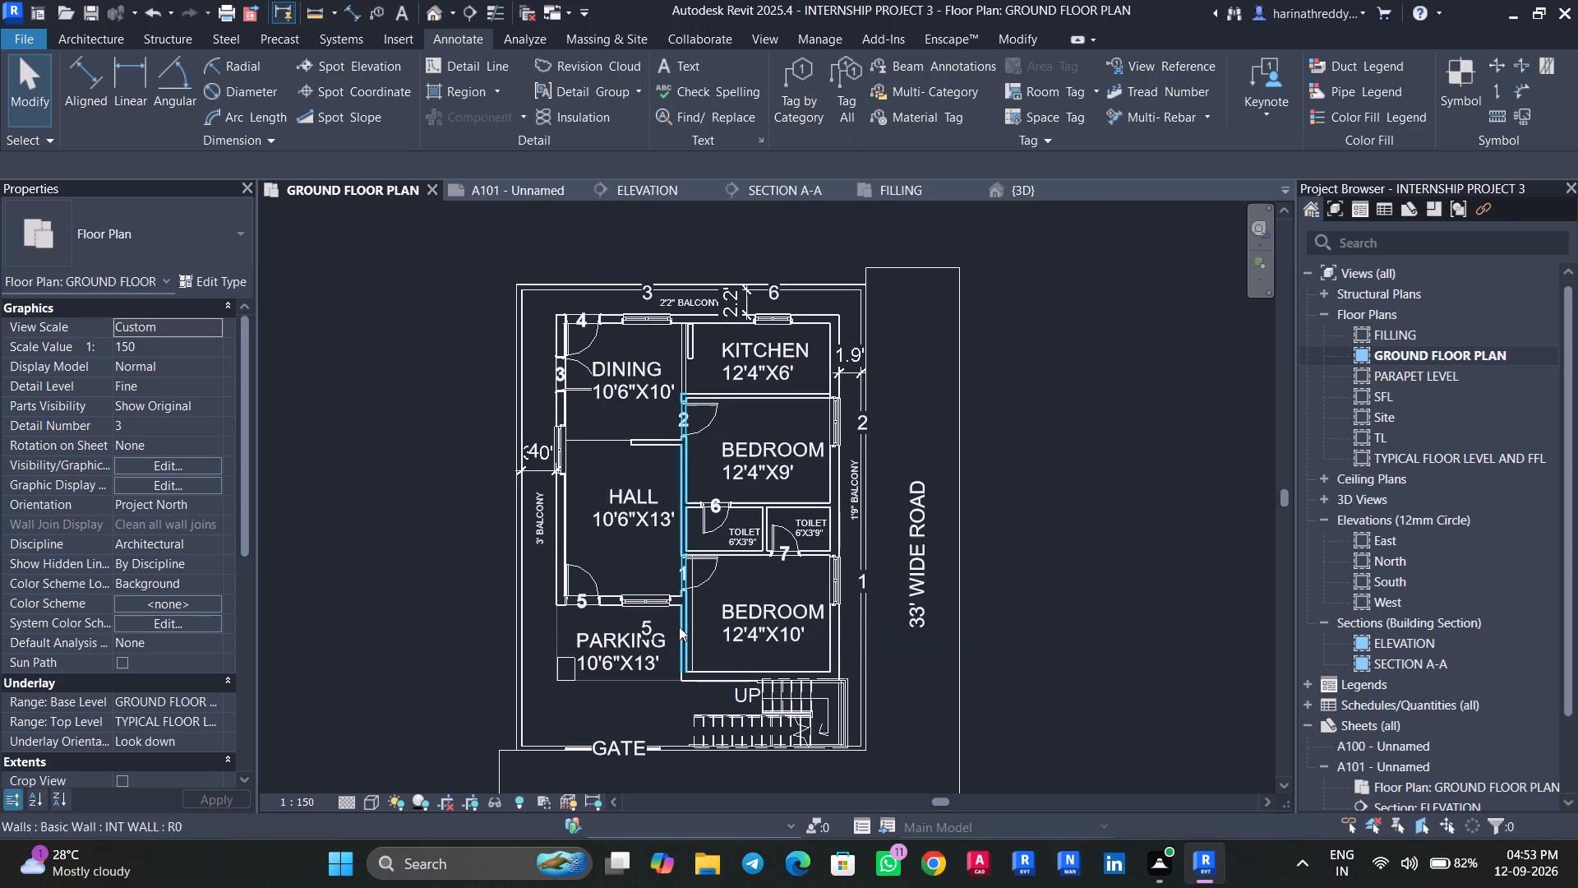
{"action": "key", "text": "Escape"}
{"action": "key", "text": "Escape"}
Set the mark of the door between the hall and the parking to D1.
{"action": "scroll", "coordinate": [591, 581], "scroll_direction": "up", "scroll_amount": 2}
{"action": "left_click", "coordinate": [591, 581]}
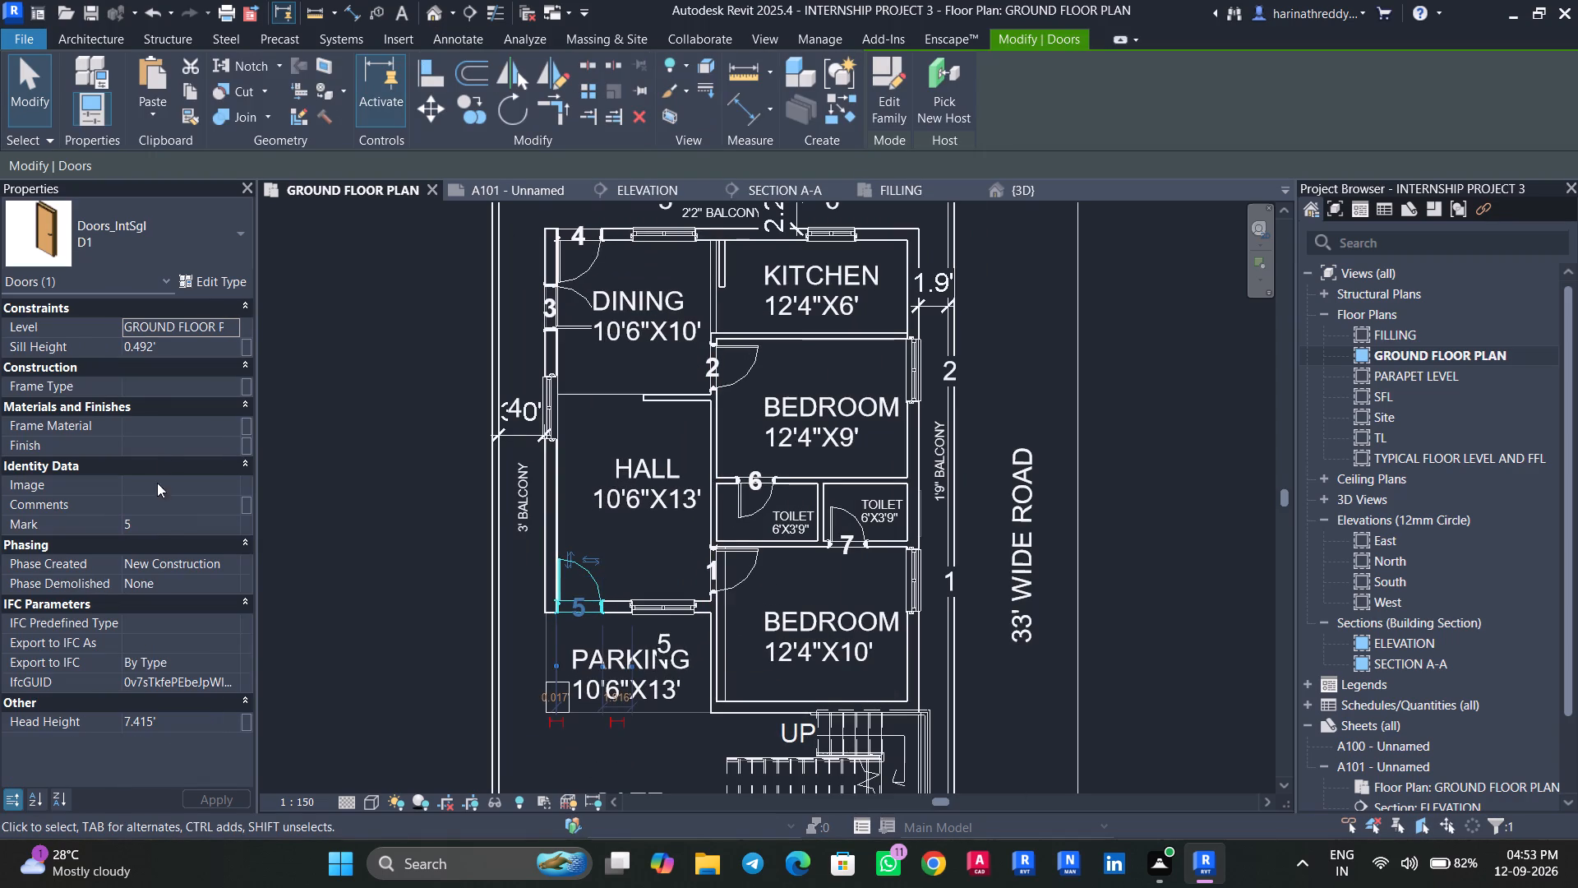
{"action": "left_click", "coordinate": [155, 517]}
{"action": "type", "text": "D1"}
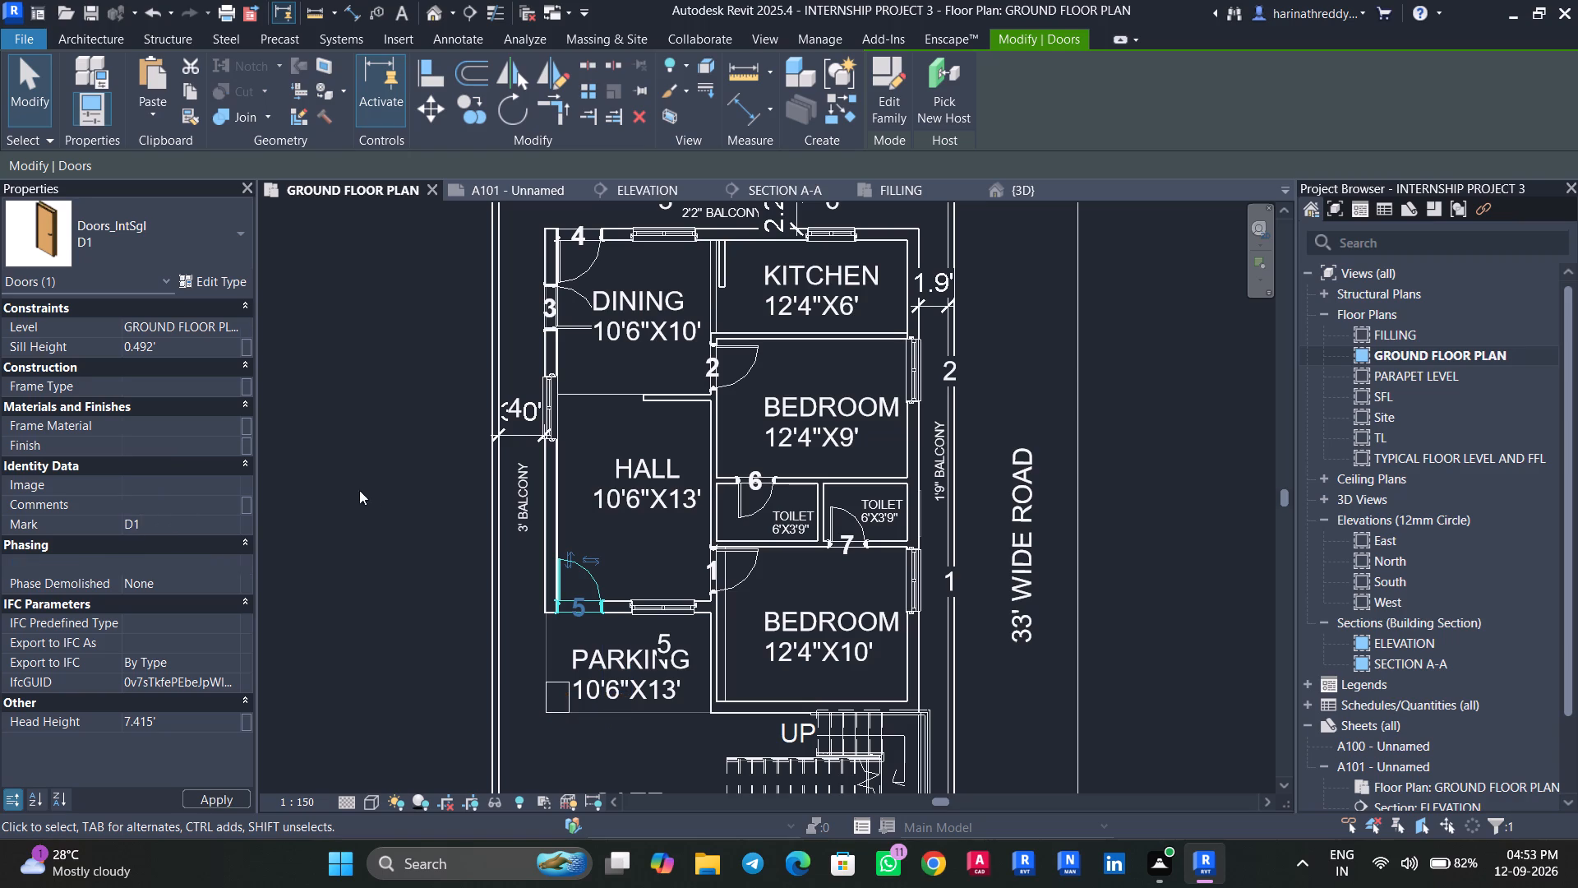
{"action": "left_click", "coordinate": [399, 473]}
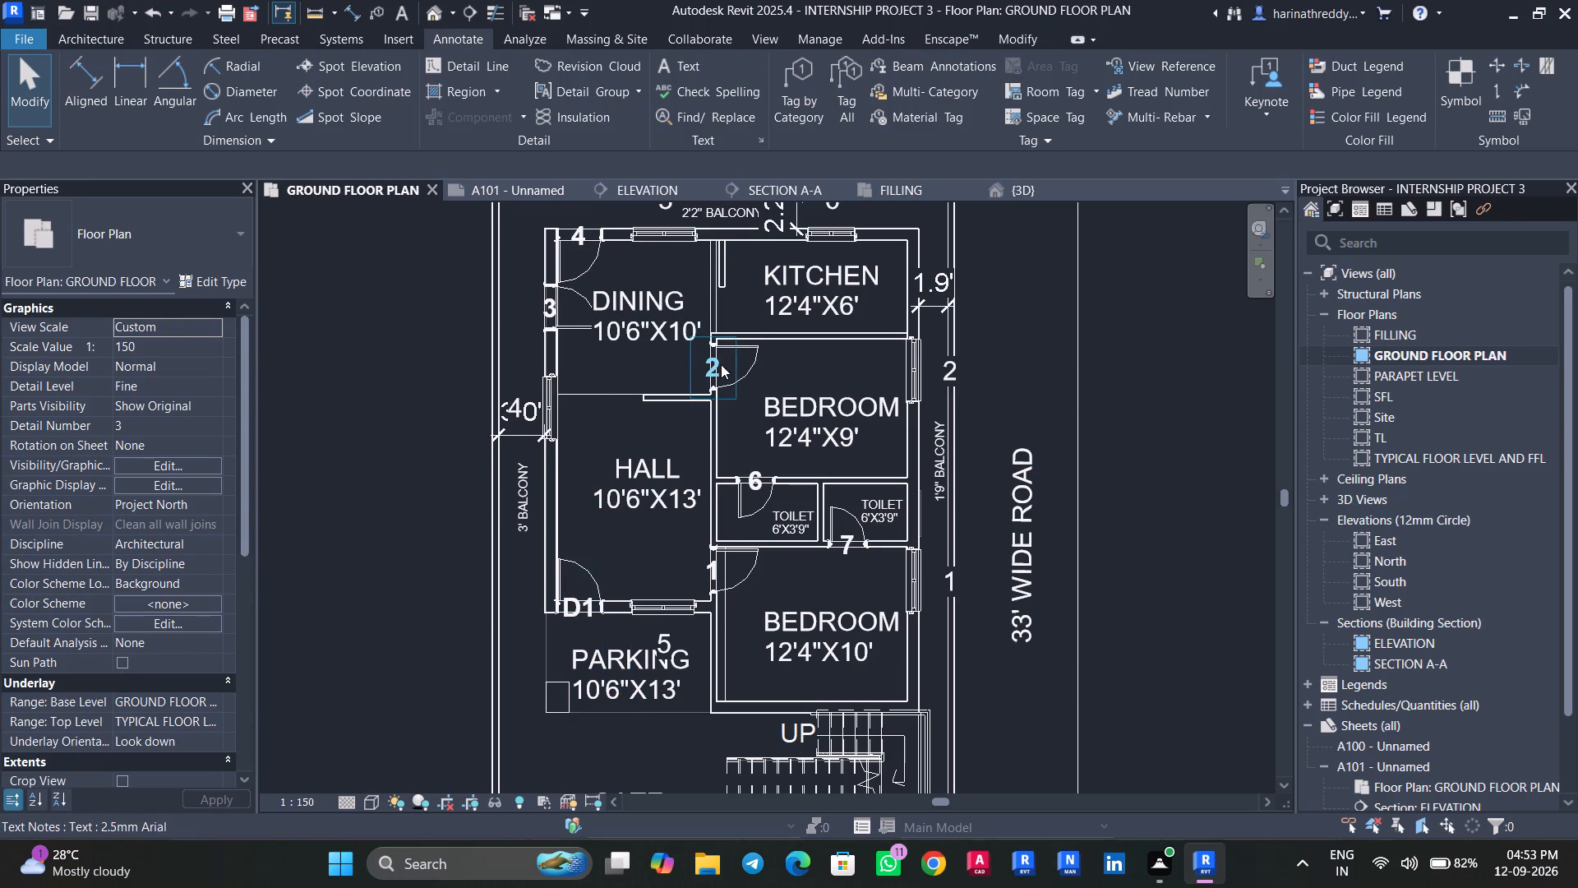
Set the mark of the 12'4"X9' bedroom's entrance door to D1, accepting the duplicate value.
{"action": "left_click", "coordinate": [721, 364]}
{"action": "left_click", "coordinate": [178, 528]}
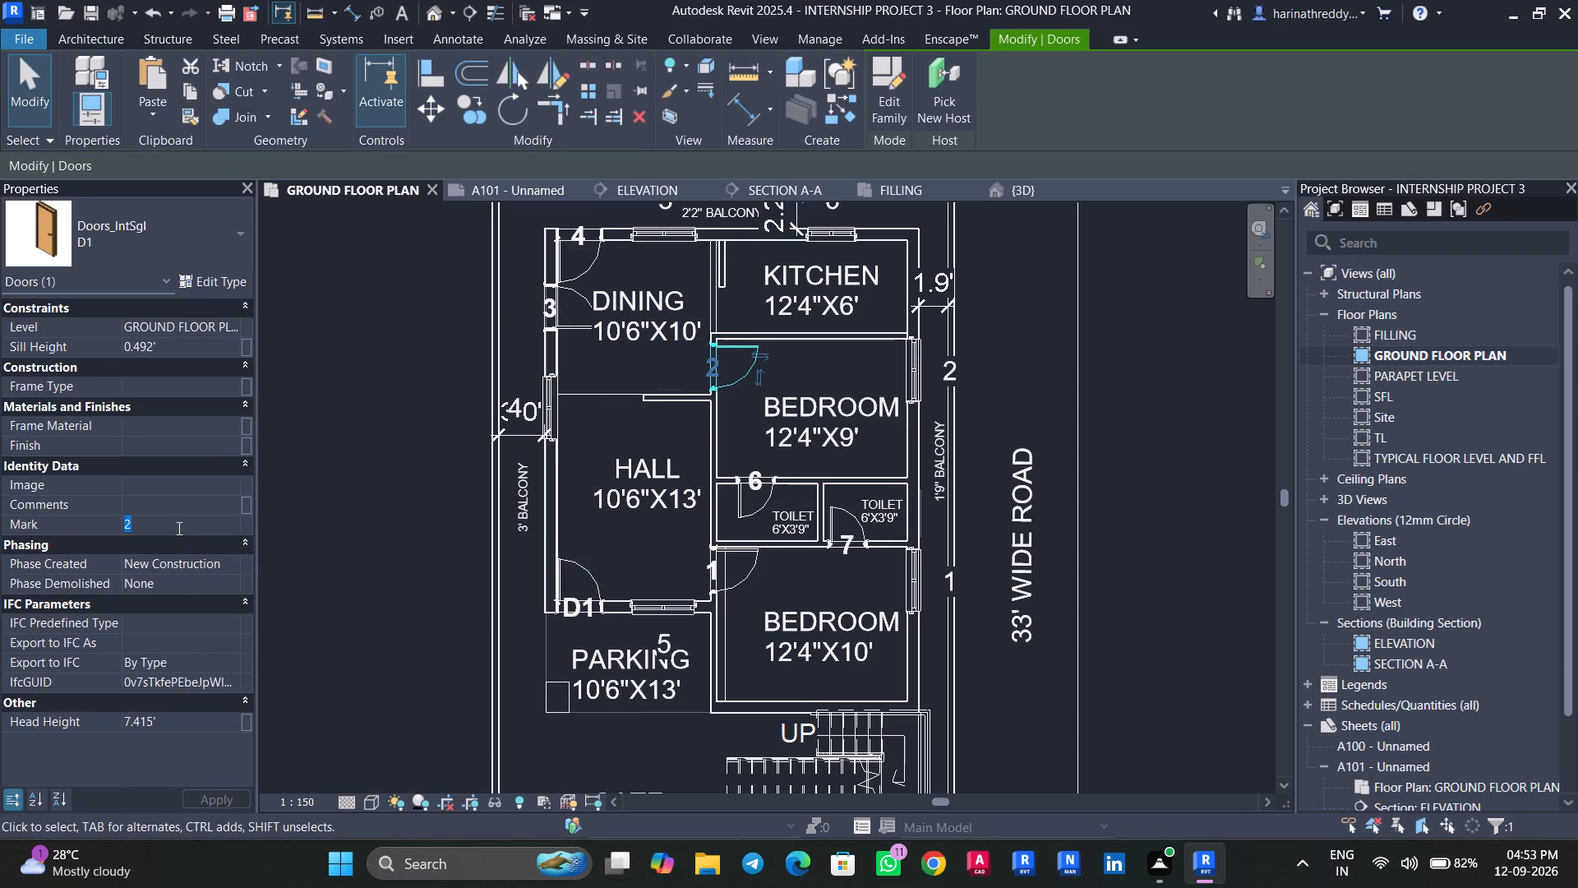
{"action": "type", "text": "D1"}
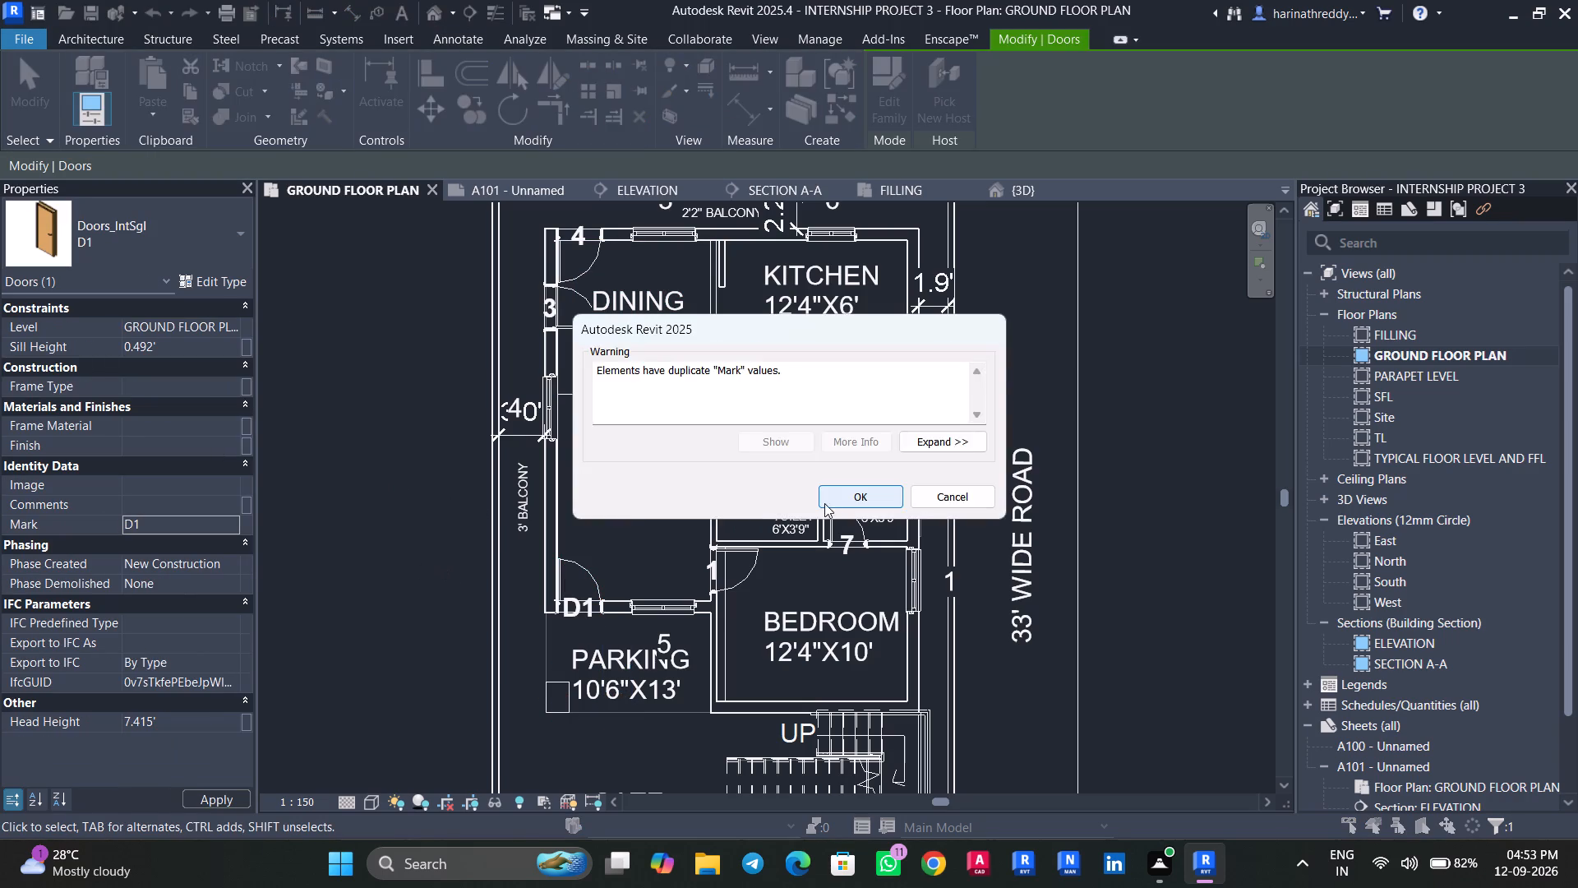
{"action": "left_click", "coordinate": [837, 502]}
{"action": "key", "text": "Escape"}
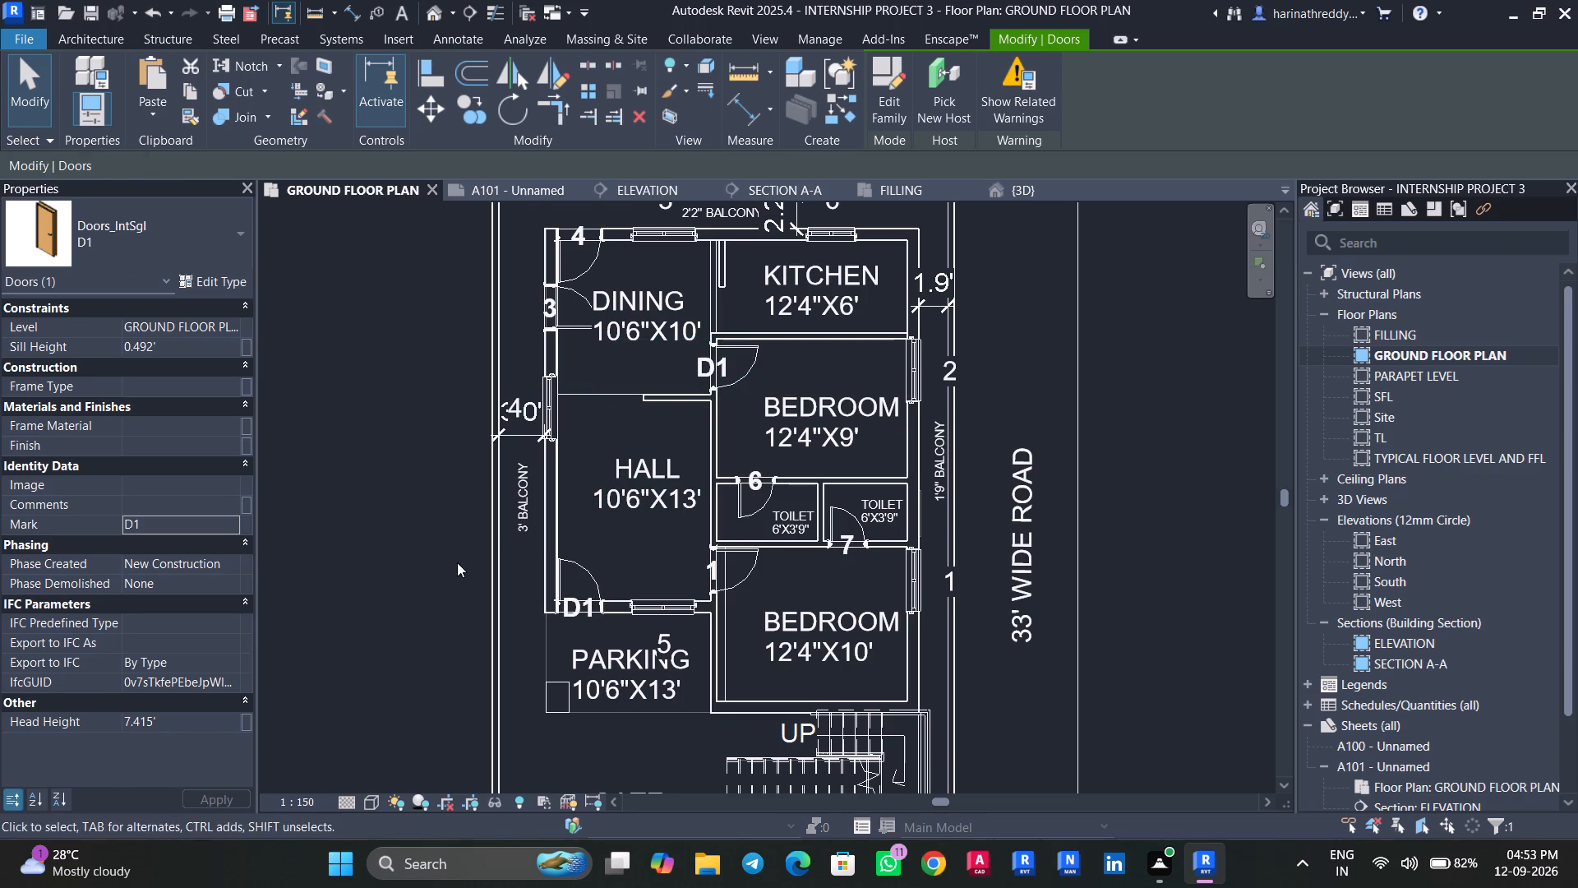
{"action": "key", "text": "Escape"}
Set the mark of the toilet door opening to the 12'4"X10' bedroom to D2.
{"action": "left_click", "coordinate": [842, 547]}
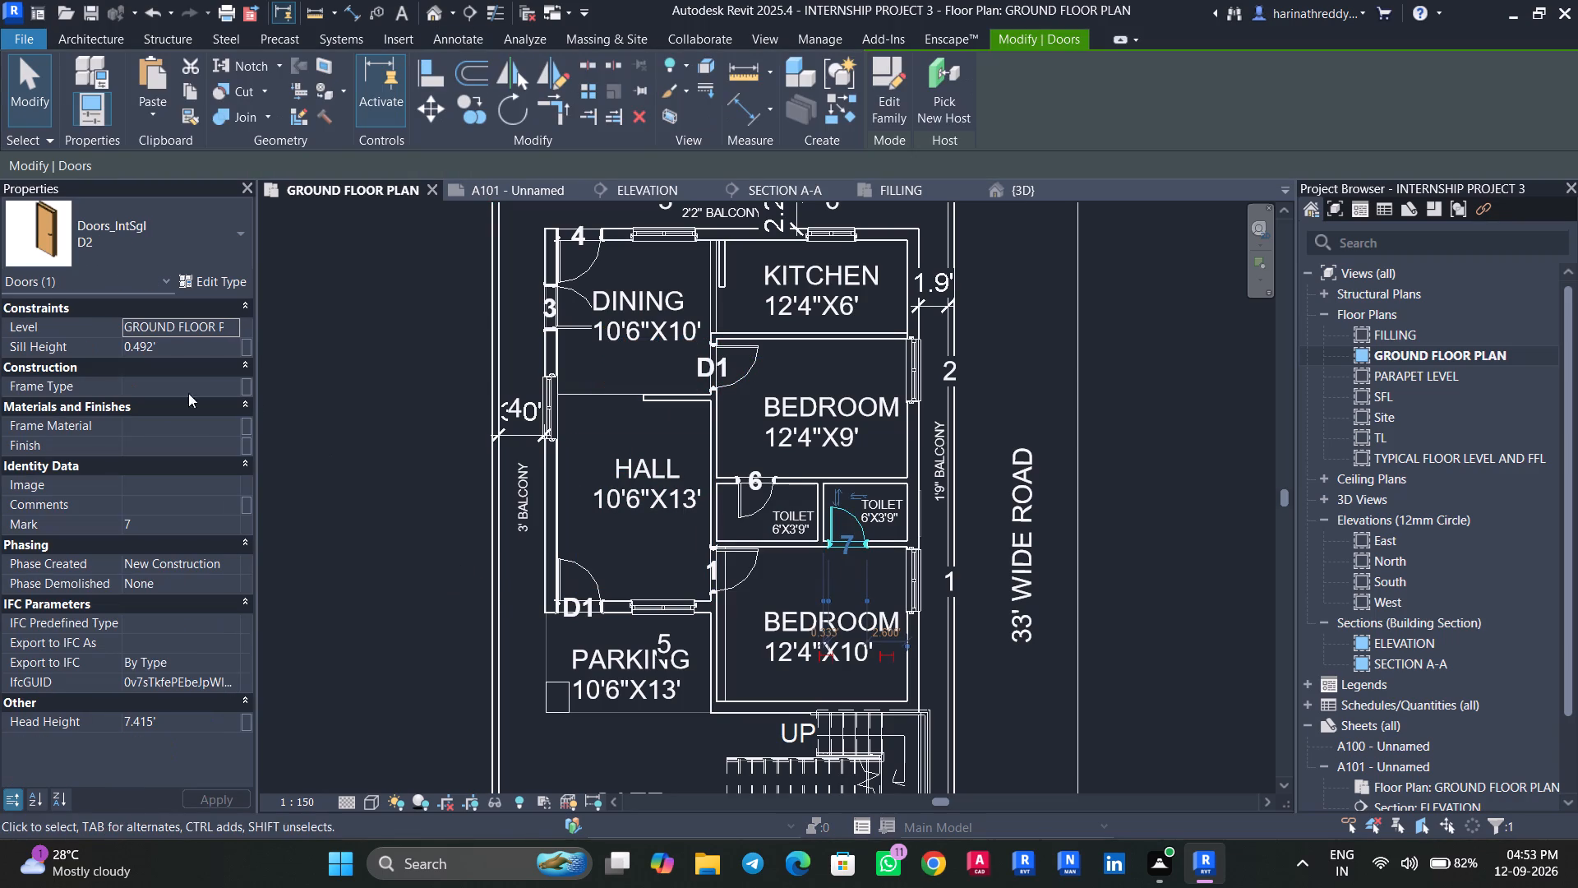
{"action": "left_click", "coordinate": [195, 520]}
{"action": "type", "text": "D2"}
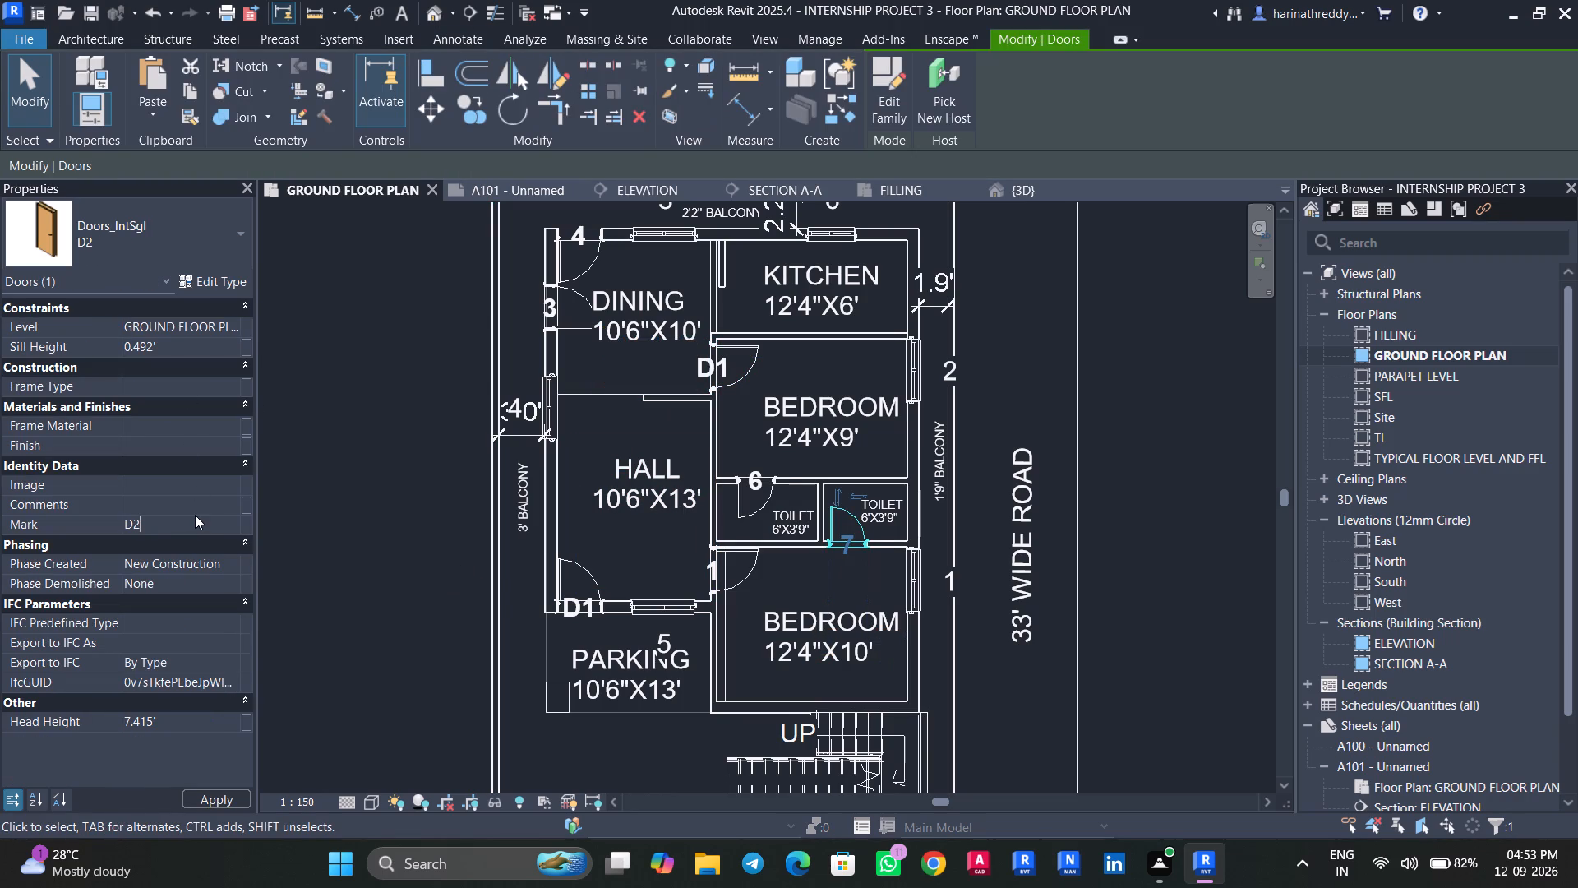
{"action": "left_click", "coordinate": [412, 518]}
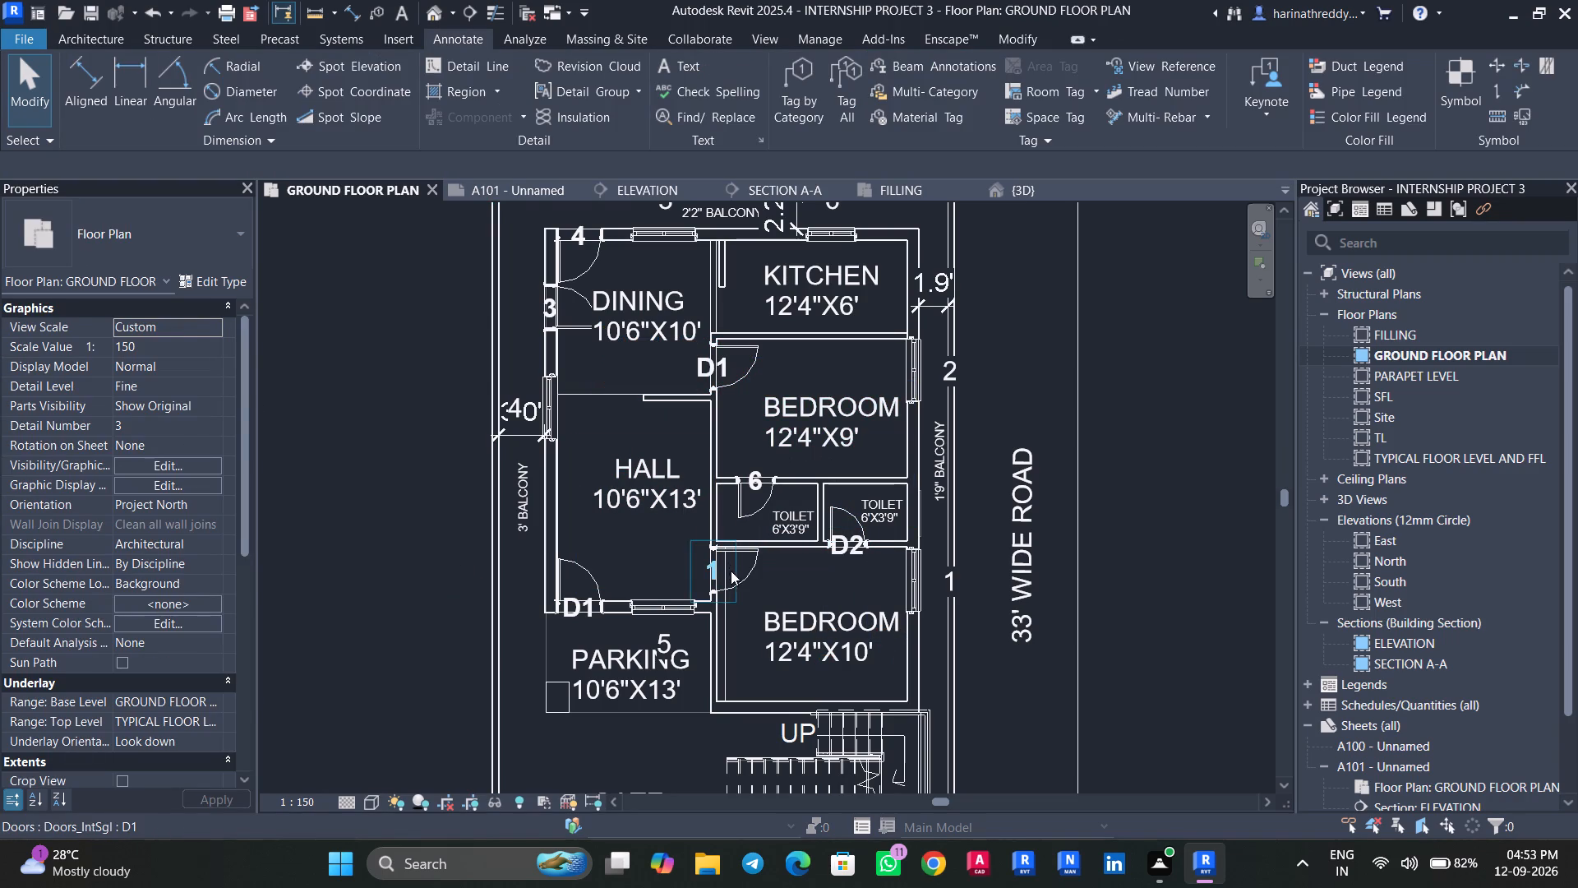
Set the mark of the 12'4"X10' bedroom's entrance door to D1, accepting the duplicate value.
{"action": "left_click", "coordinate": [738, 575]}
{"action": "left_click", "coordinate": [187, 525]}
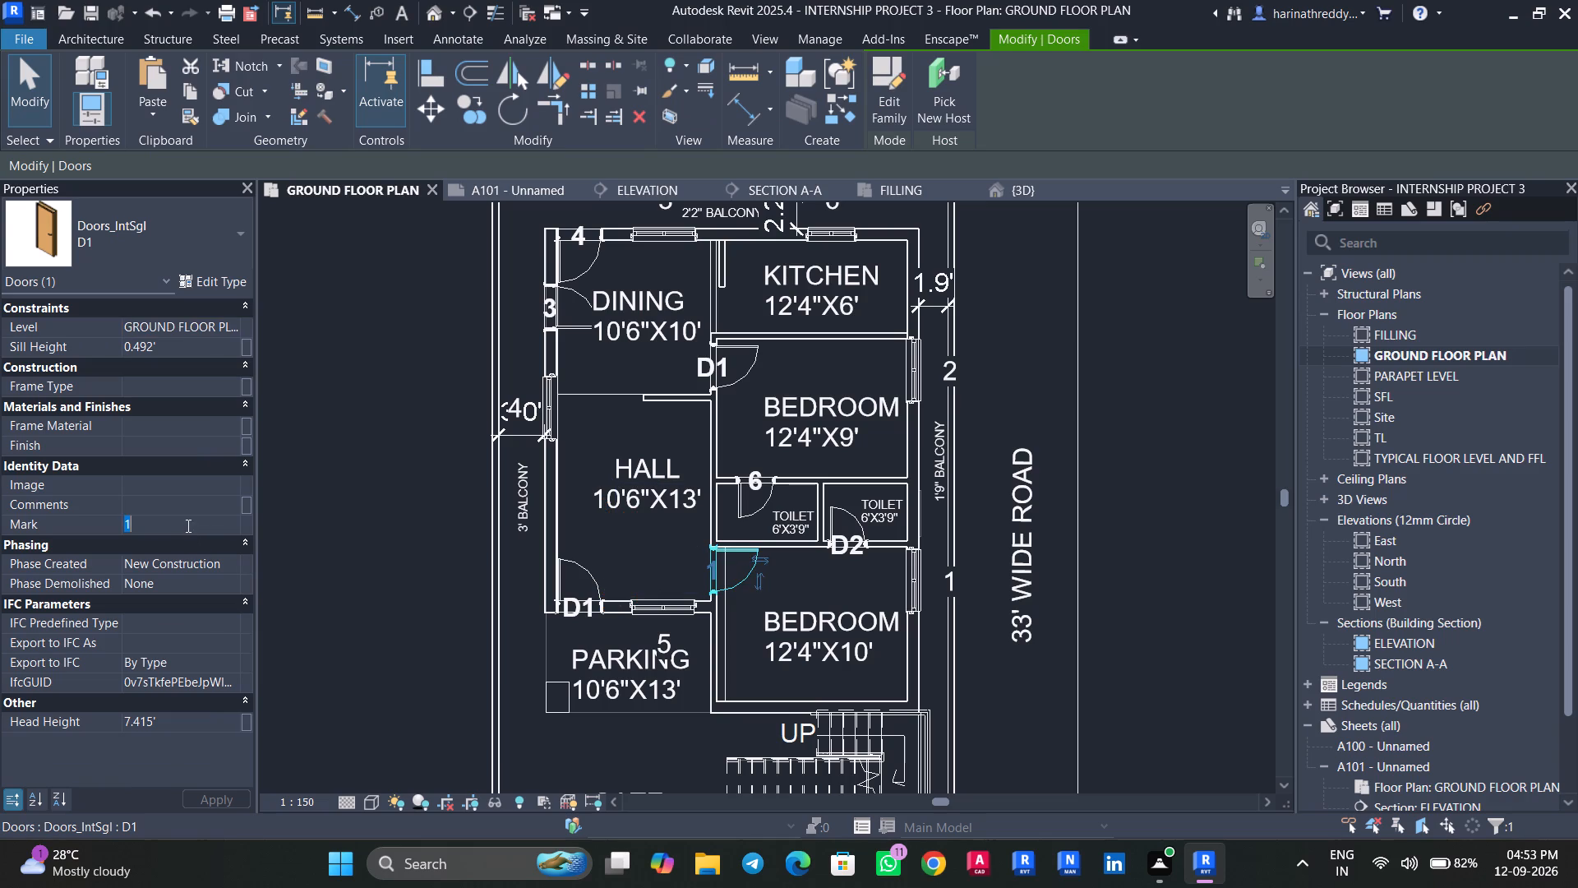
{"action": "key", "text": "d"}
{"action": "key", "text": "1"}
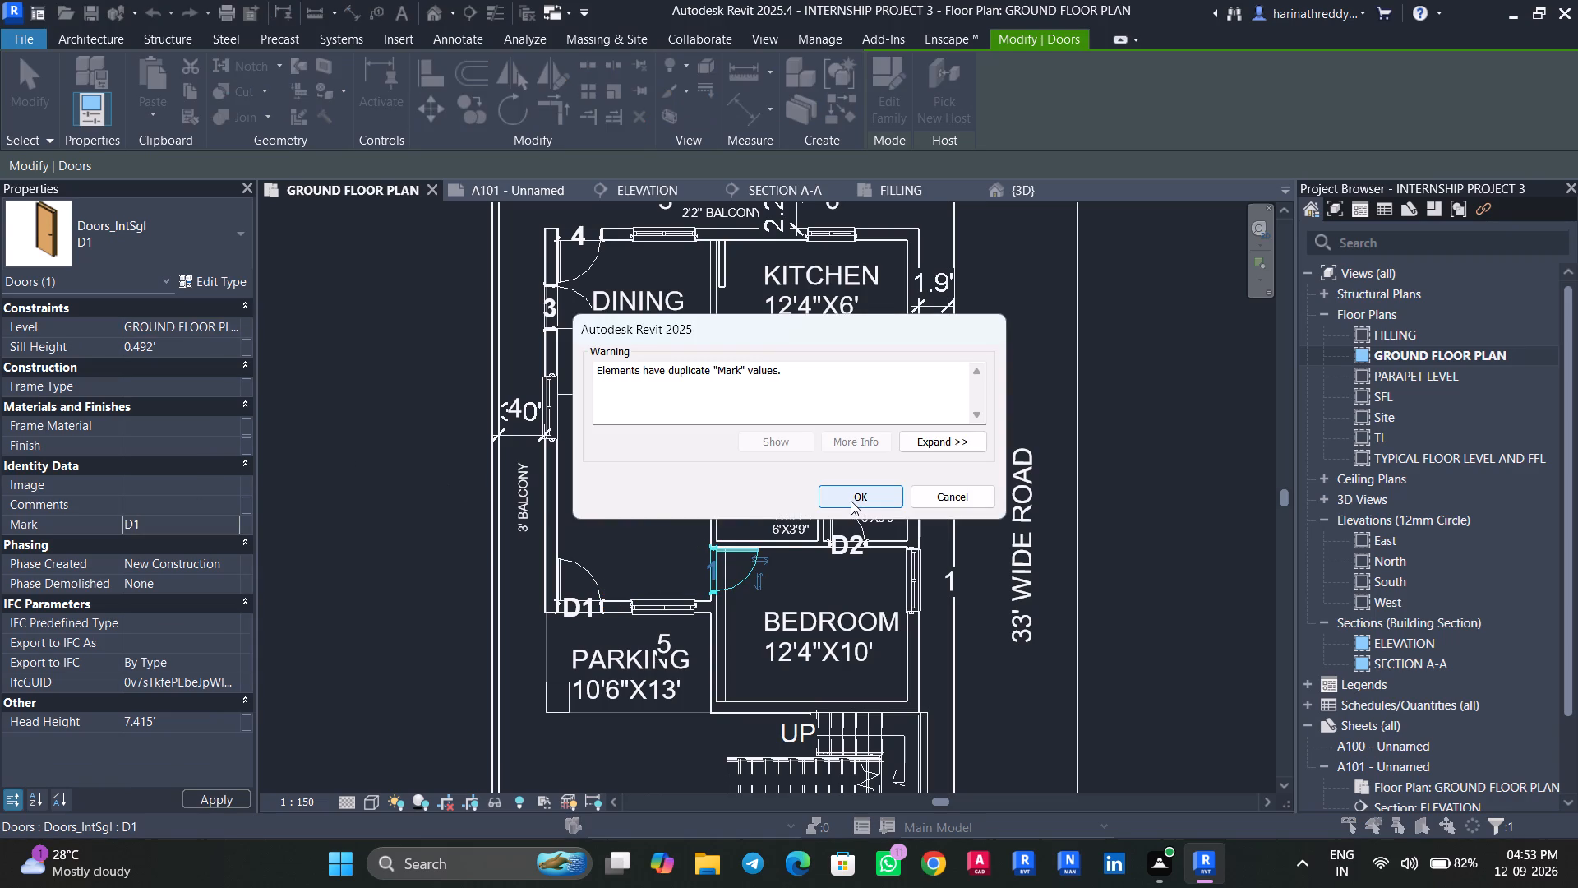
{"action": "left_click", "coordinate": [849, 500]}
{"action": "key", "text": "Escape"}
{"action": "key", "text": "Escape"}
Set the mark of the dining room door facing the 3' balcony side to D1, accepting the duplicate value.
{"action": "left_click", "coordinate": [575, 311]}
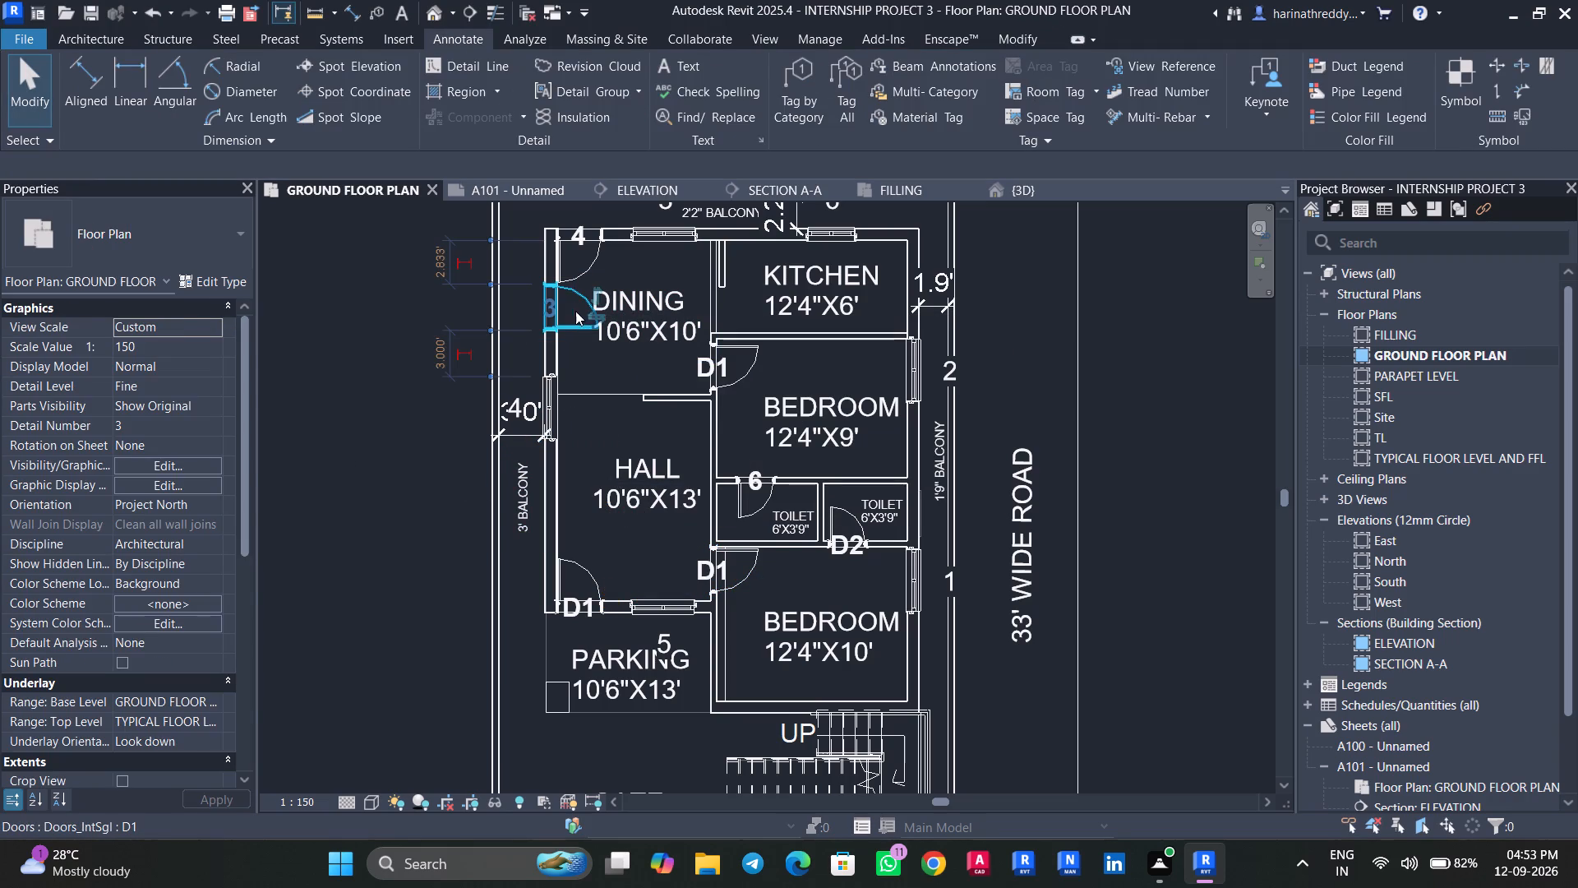
{"action": "left_click", "coordinate": [196, 521]}
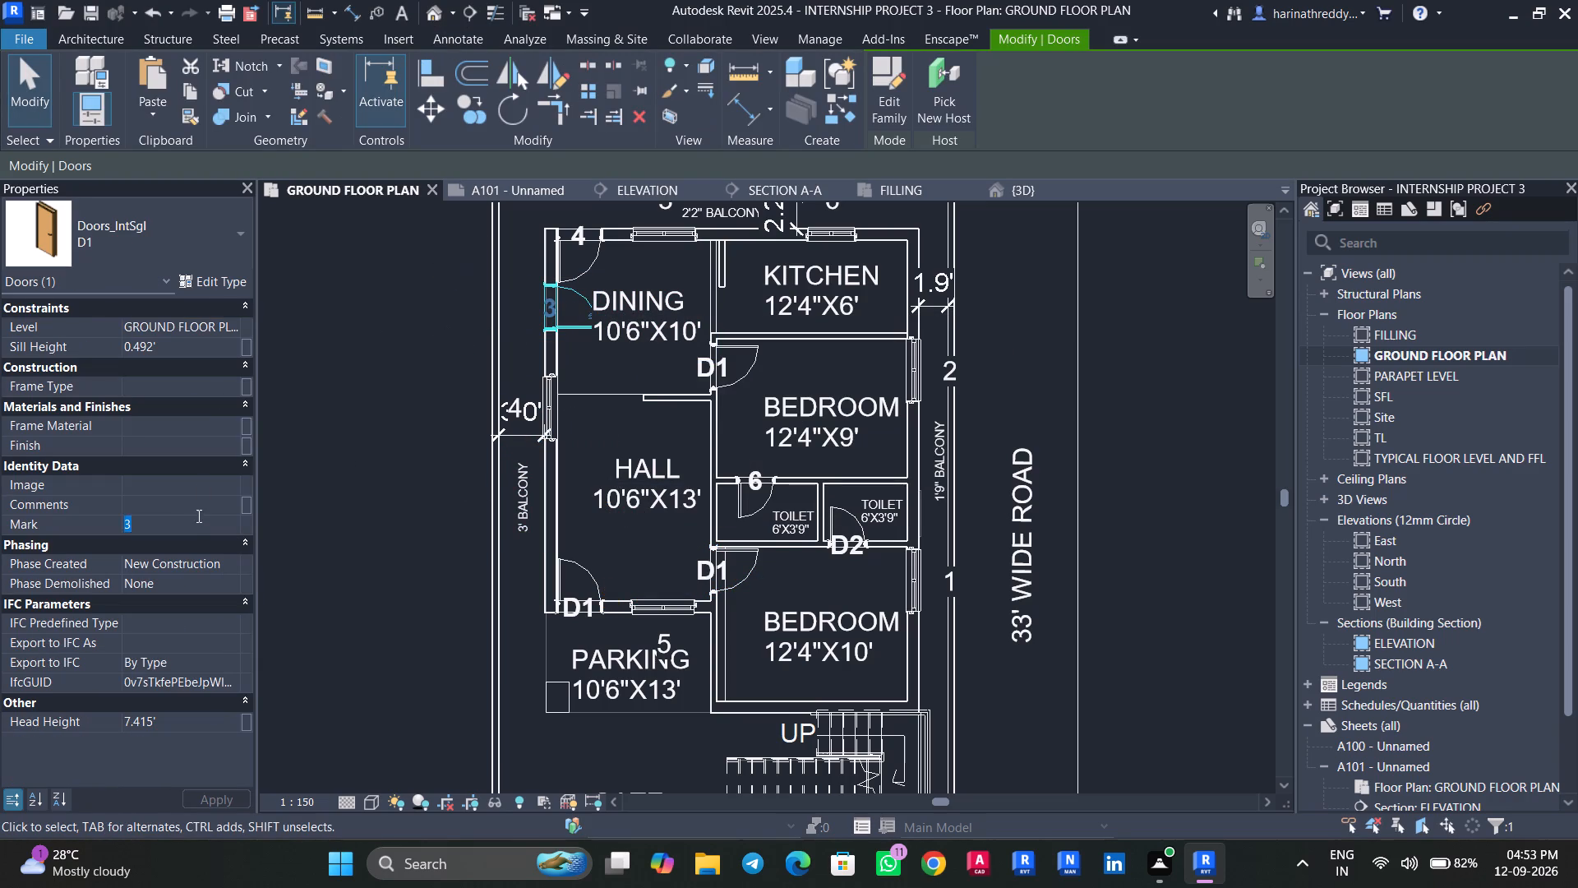
{"action": "type", "text": "D1"}
{"action": "left_click", "coordinate": [434, 472]}
{"action": "left_click", "coordinate": [830, 495]}
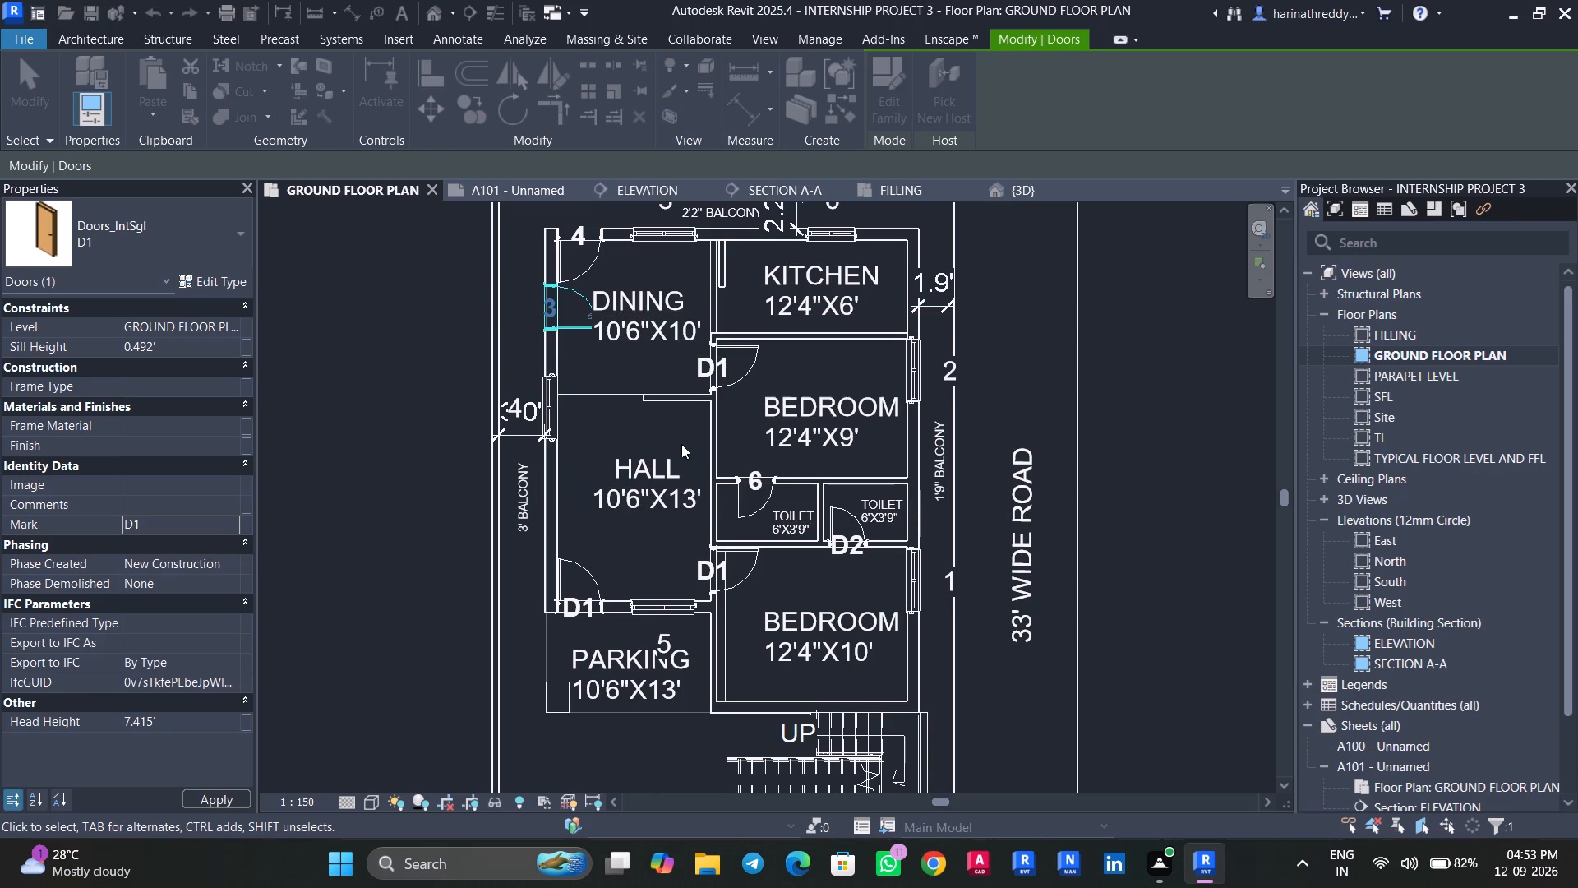
{"action": "middle_click_drag", "start_coordinate": [408, 408], "coordinate": [387, 484]}
{"action": "key", "text": "Escape"}
{"action": "key", "text": "Escape"}
{"action": "key", "text": "Escape"}
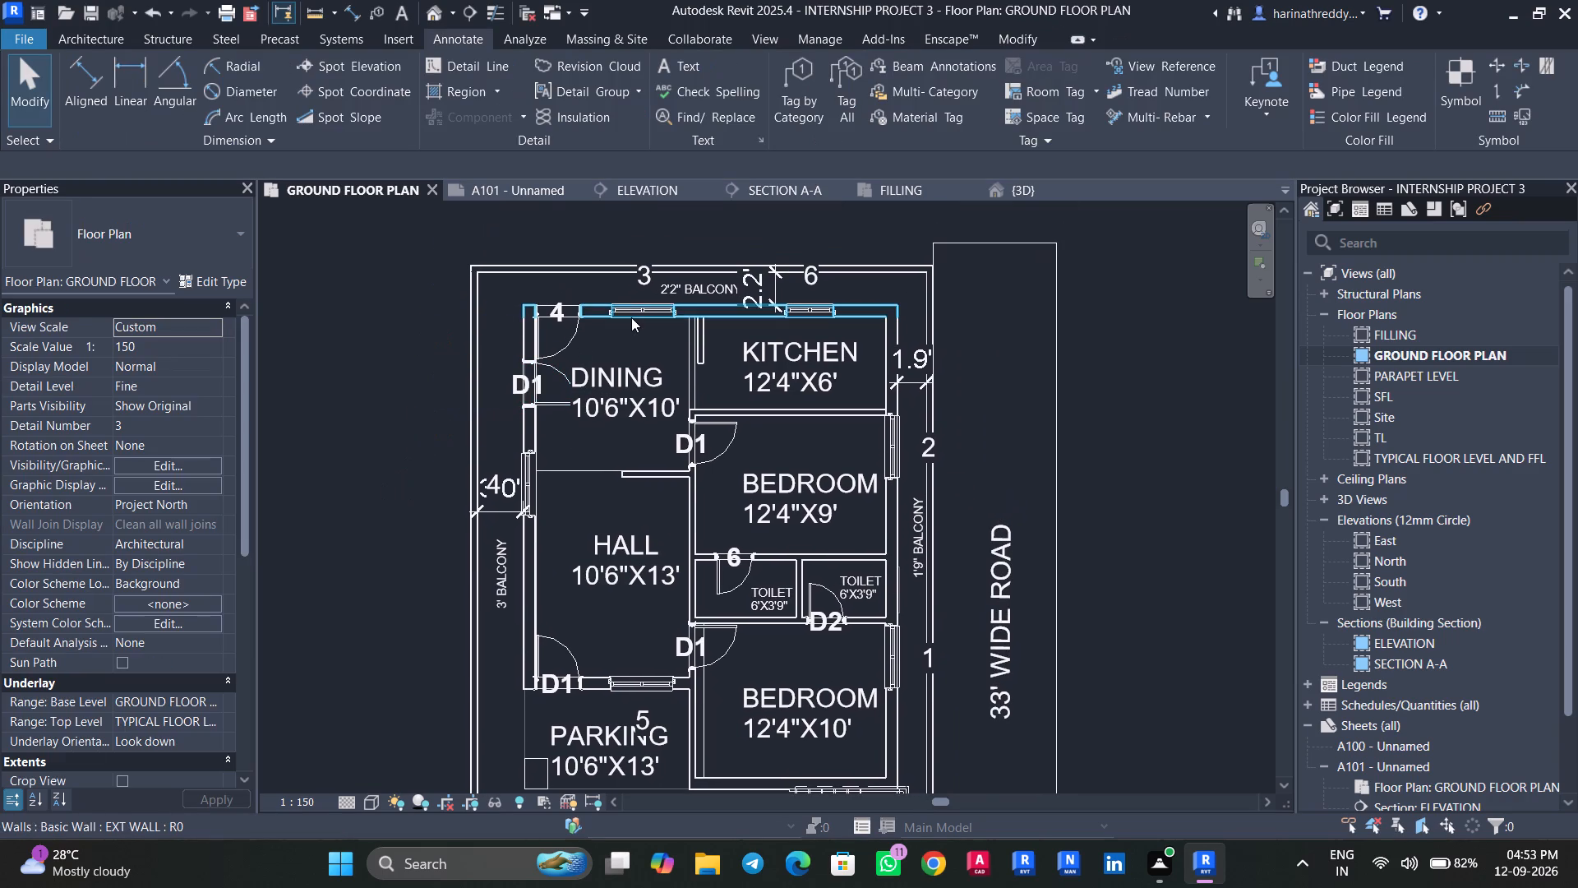
Select the dining room window on the 2'2" balcony wall and set its mark to W1.
{"action": "left_click", "coordinate": [631, 317]}
{"action": "key", "text": "Escape"}
{"action": "scroll", "coordinate": [621, 317], "scroll_direction": "up", "scroll_amount": 2}
{"action": "key", "text": "Tab"}
{"action": "key", "text": "Tab"}
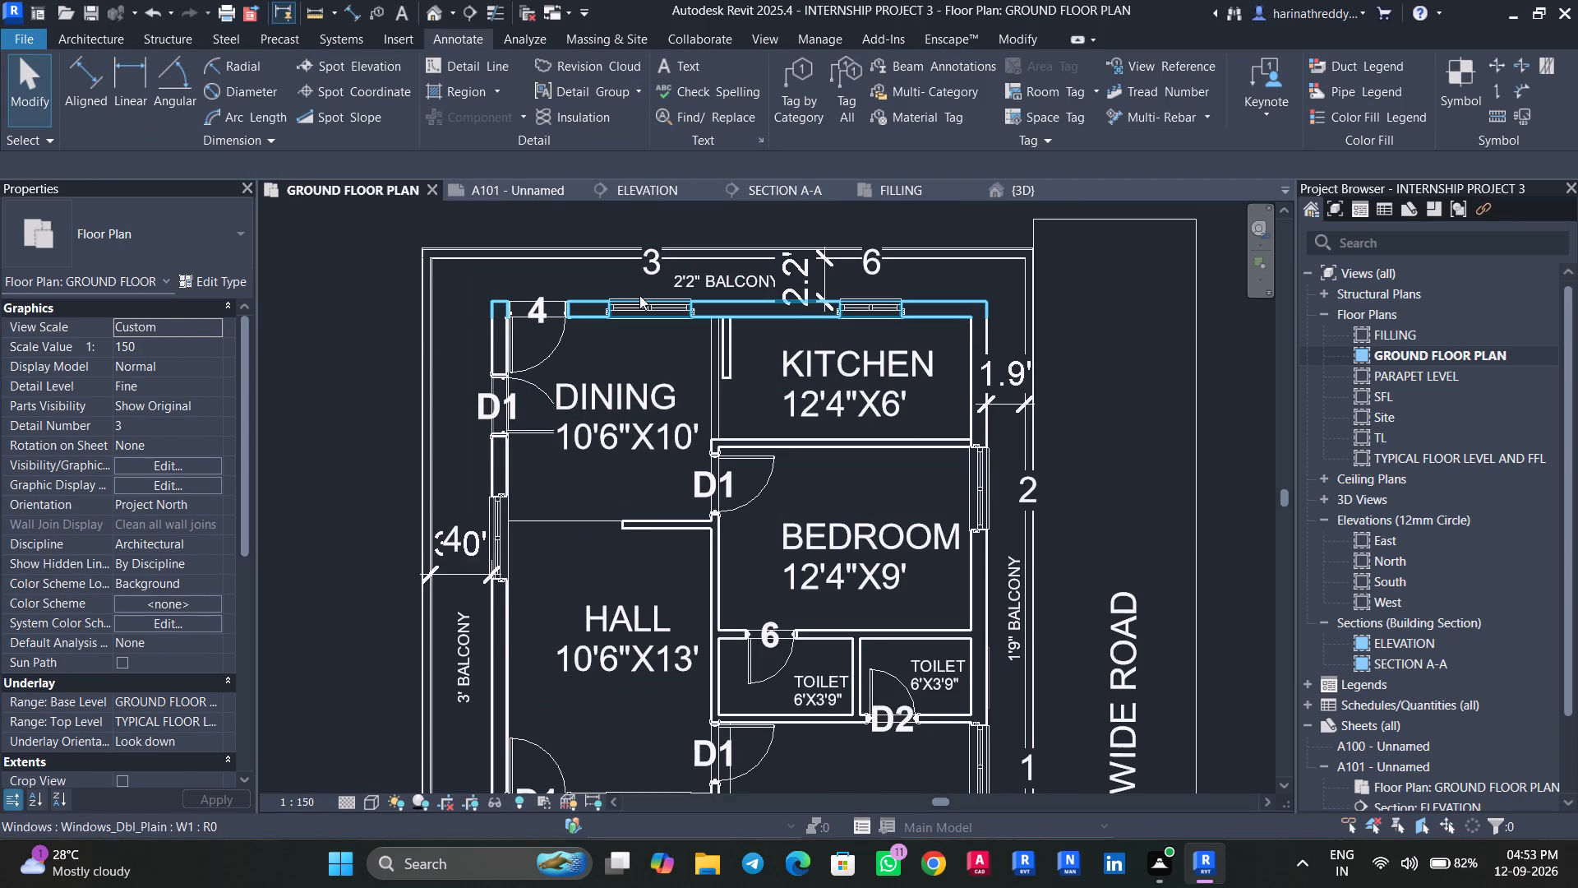
{"action": "left_click", "coordinate": [639, 295]}
{"action": "key", "text": "Tab"}
{"action": "key", "text": "Tab"}
{"action": "key", "text": "Escape"}
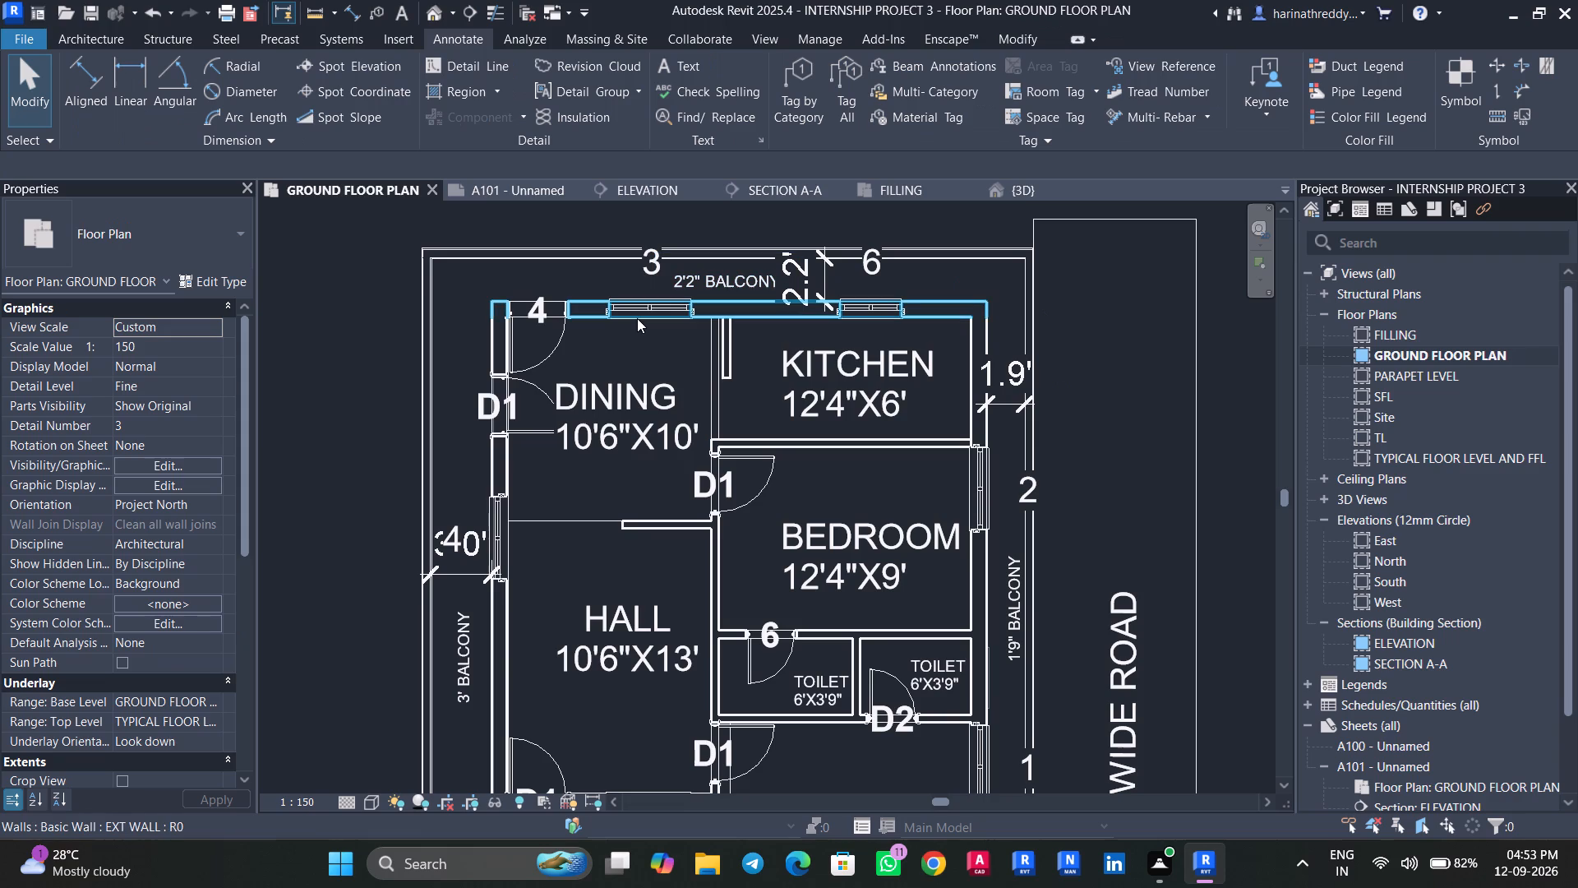
{"action": "key", "text": "Tab"}
{"action": "key", "text": "Tab"}
{"action": "key", "text": "Tab"}
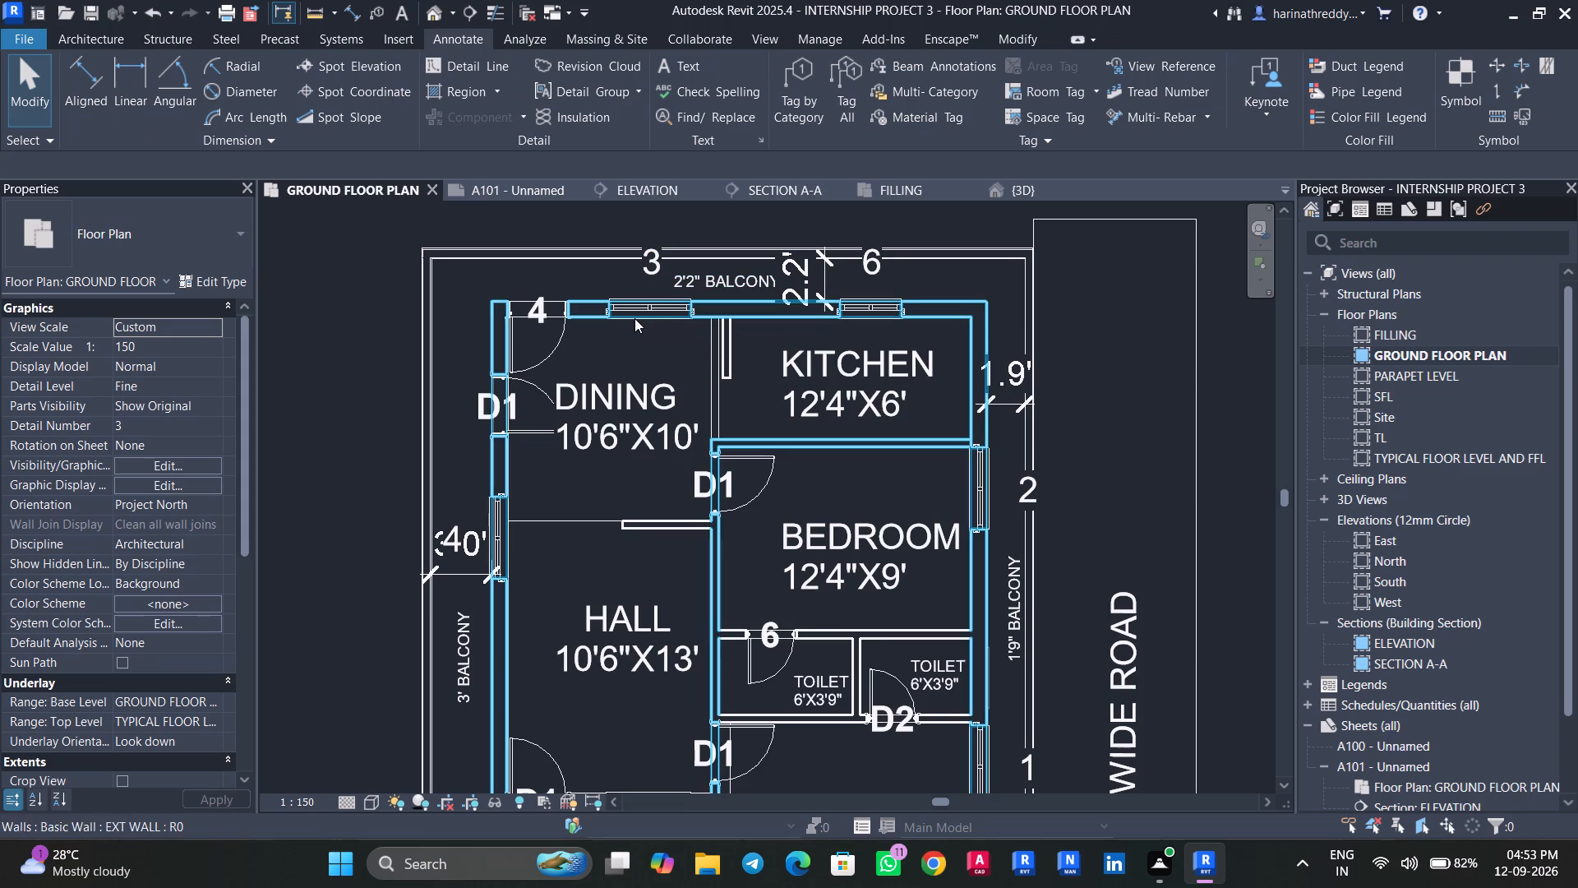
{"action": "key", "text": "Tab"}
{"action": "left_click", "coordinate": [636, 302]}
{"action": "left_click", "coordinate": [175, 432]}
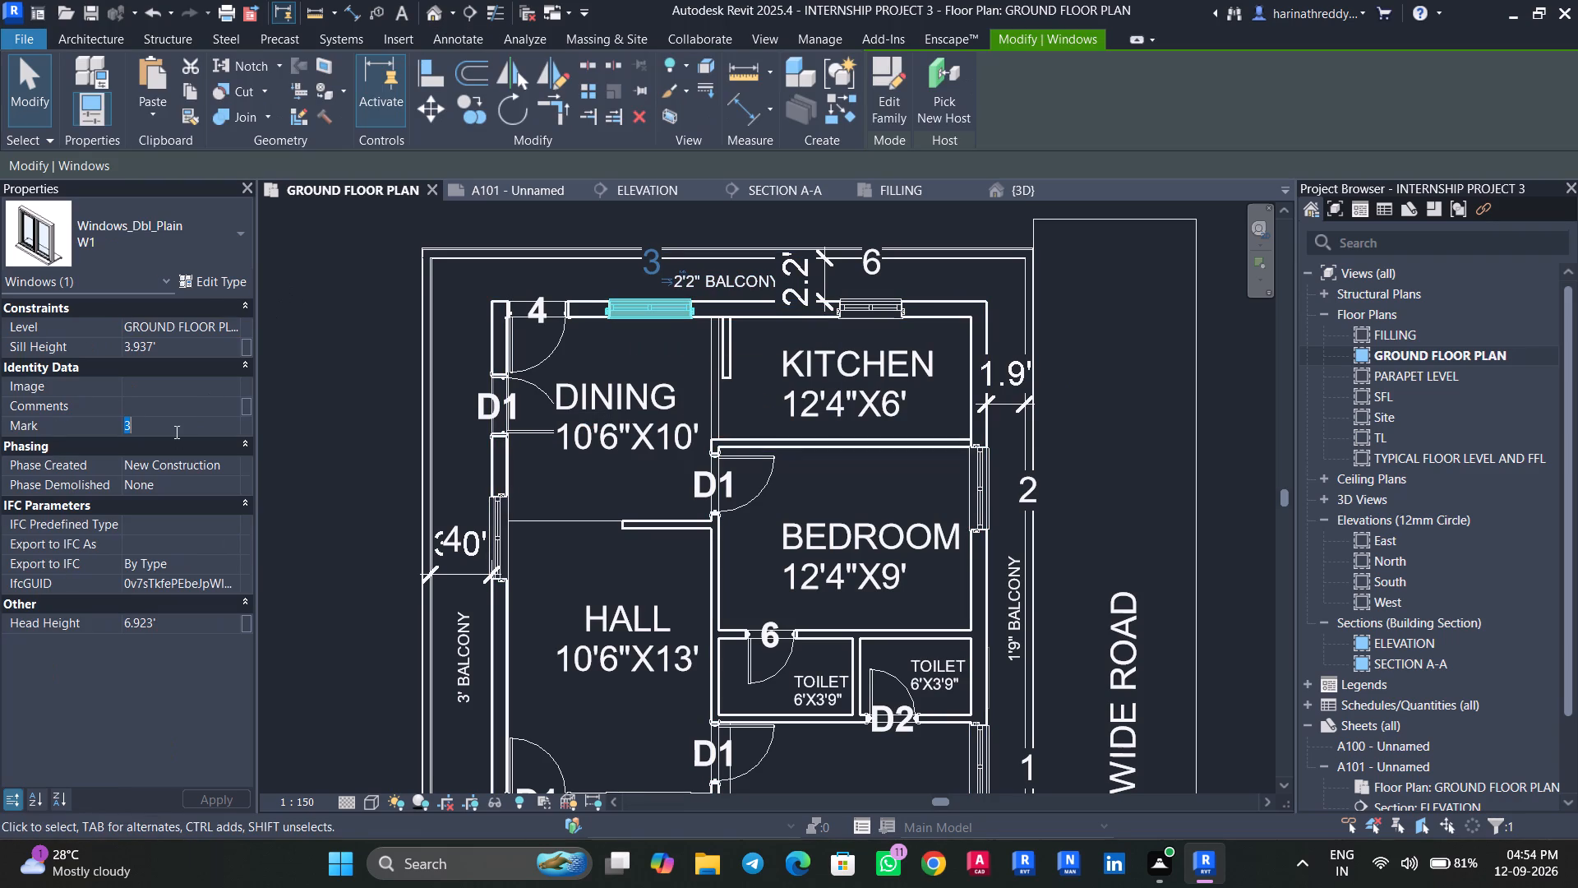
{"action": "type", "text": "W1"}
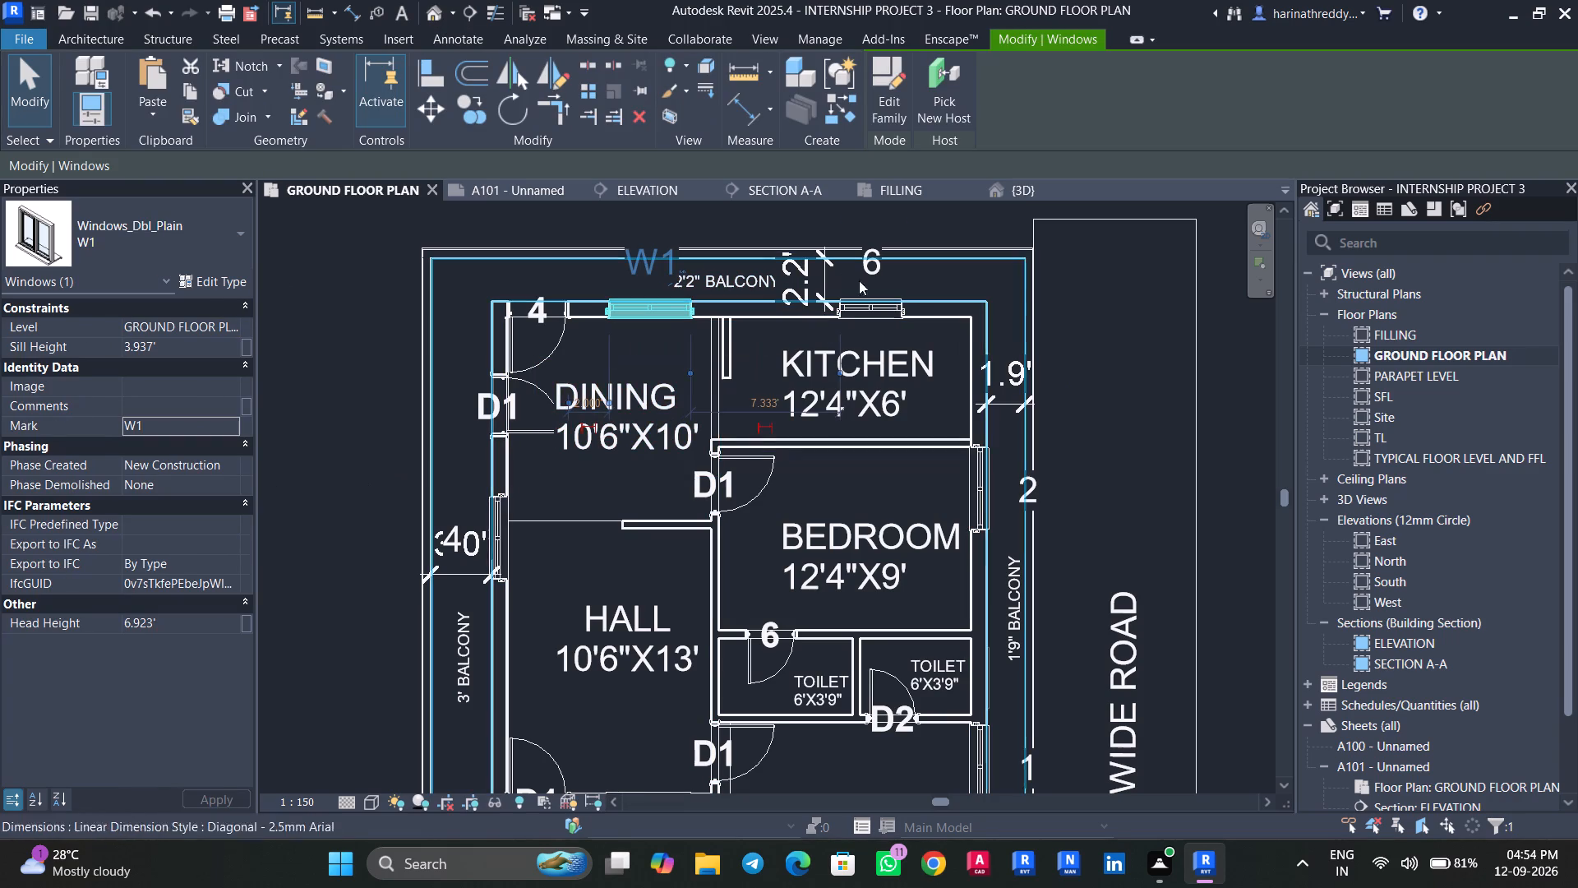
{"action": "key", "text": "Escape"}
Set the mark of the kitchen window on the 2'2" balcony wall to W2.
{"action": "key", "text": "Tab"}
{"action": "key", "text": "Tab"}
{"action": "left_click", "coordinate": [860, 312]}
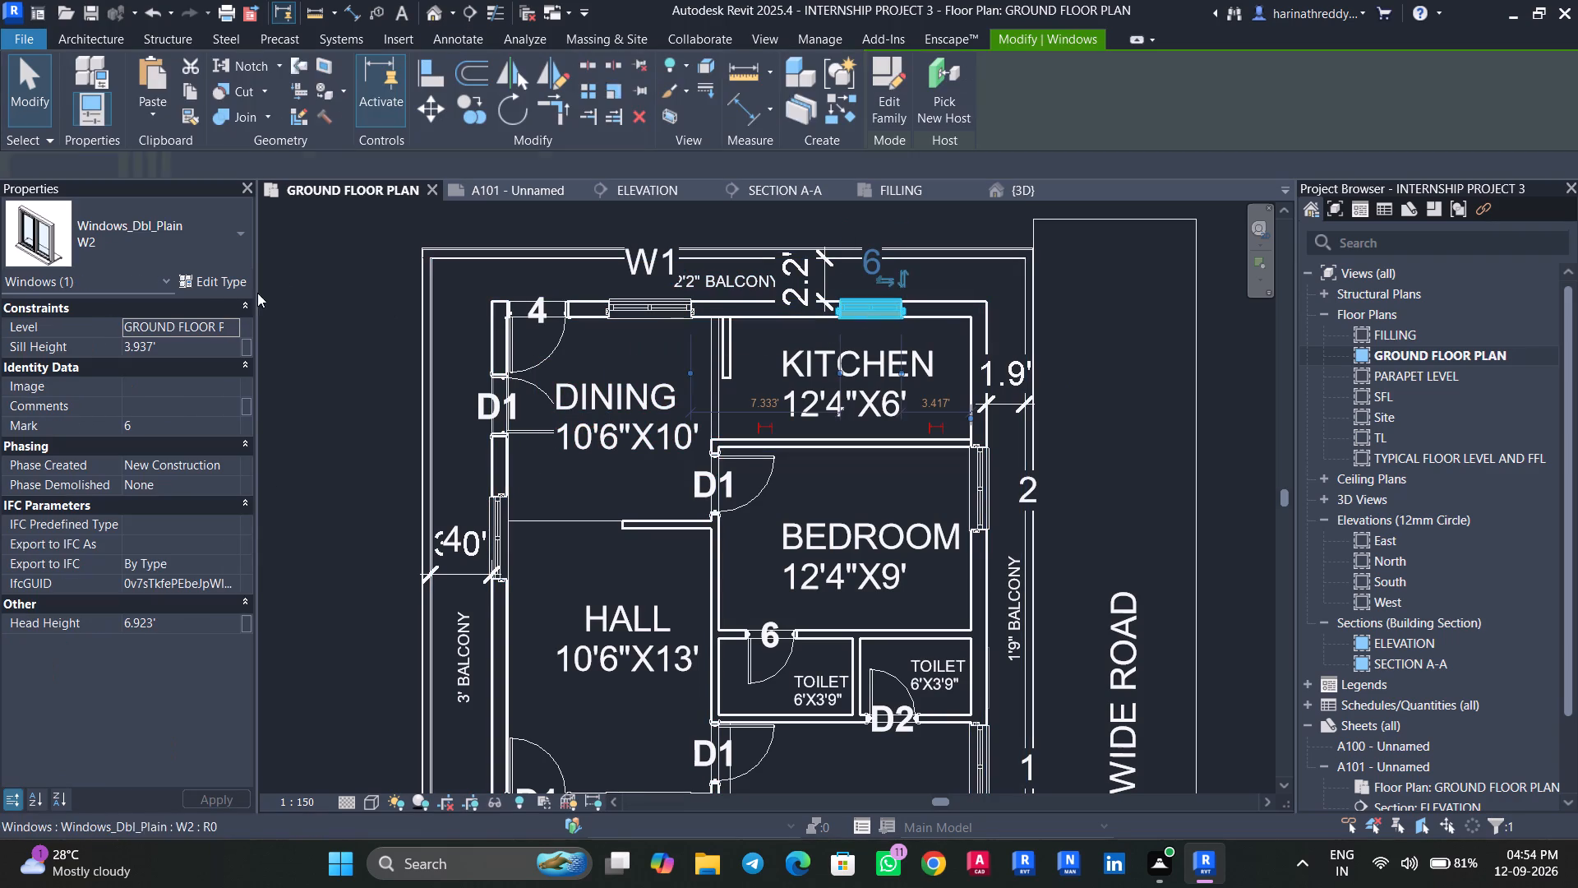
{"action": "left_click", "coordinate": [196, 423]}
{"action": "type", "text": "W2"}
{"action": "left_click", "coordinate": [328, 497]}
{"action": "key", "text": "Escape"}
{"action": "key", "text": "Escape"}
{"action": "key", "text": "Escape"}
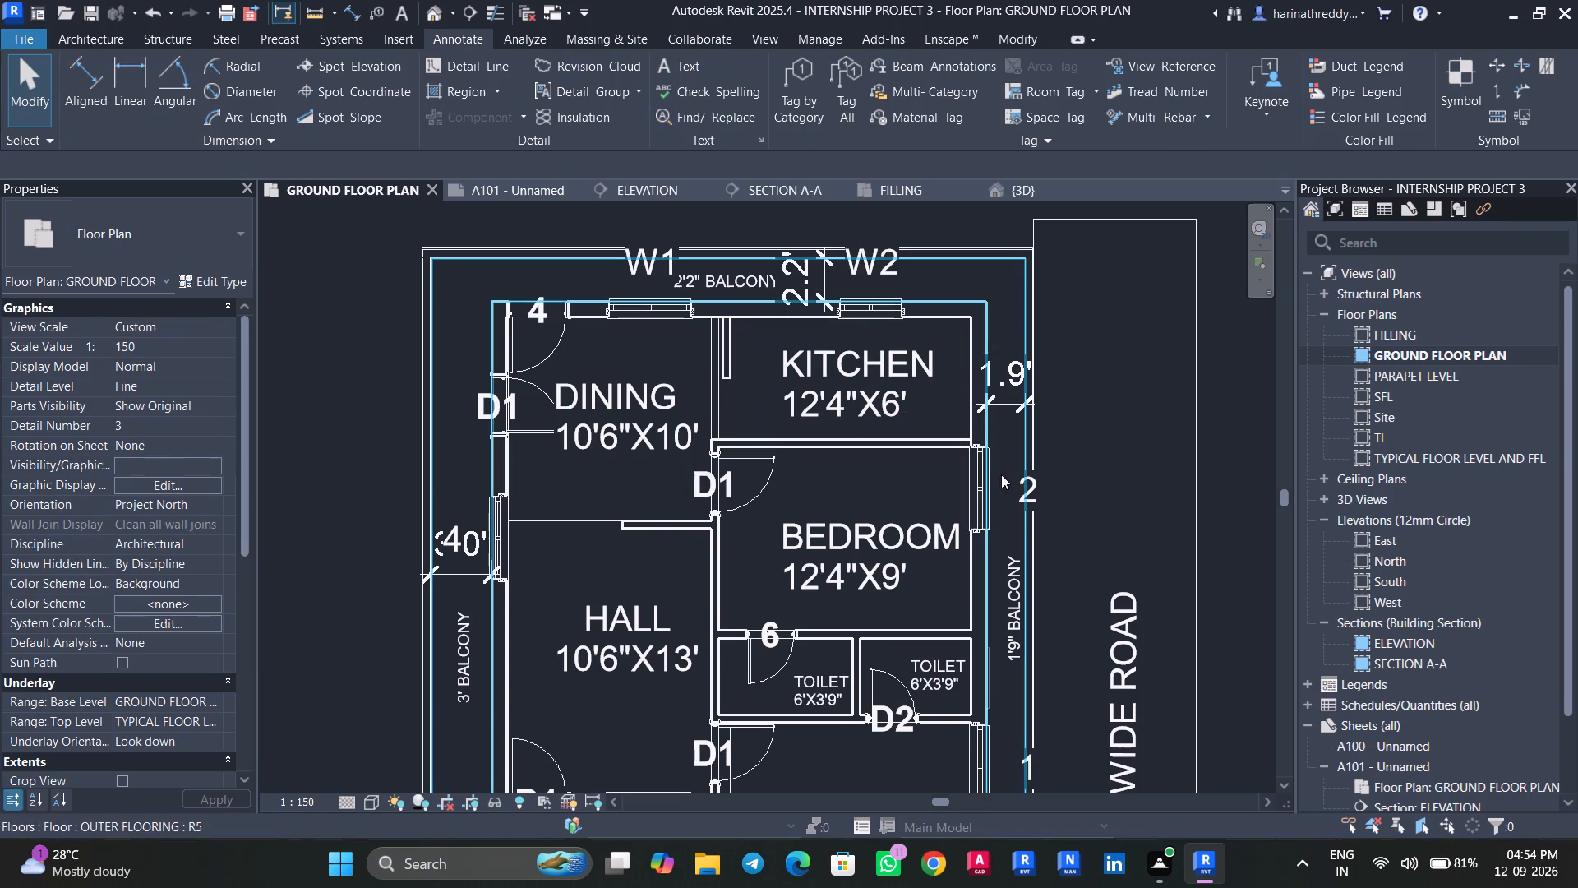
Set the mark of the 12'4"X9' bedroom's window to W1, accepting the duplicate value.
{"action": "left_click", "coordinate": [988, 480]}
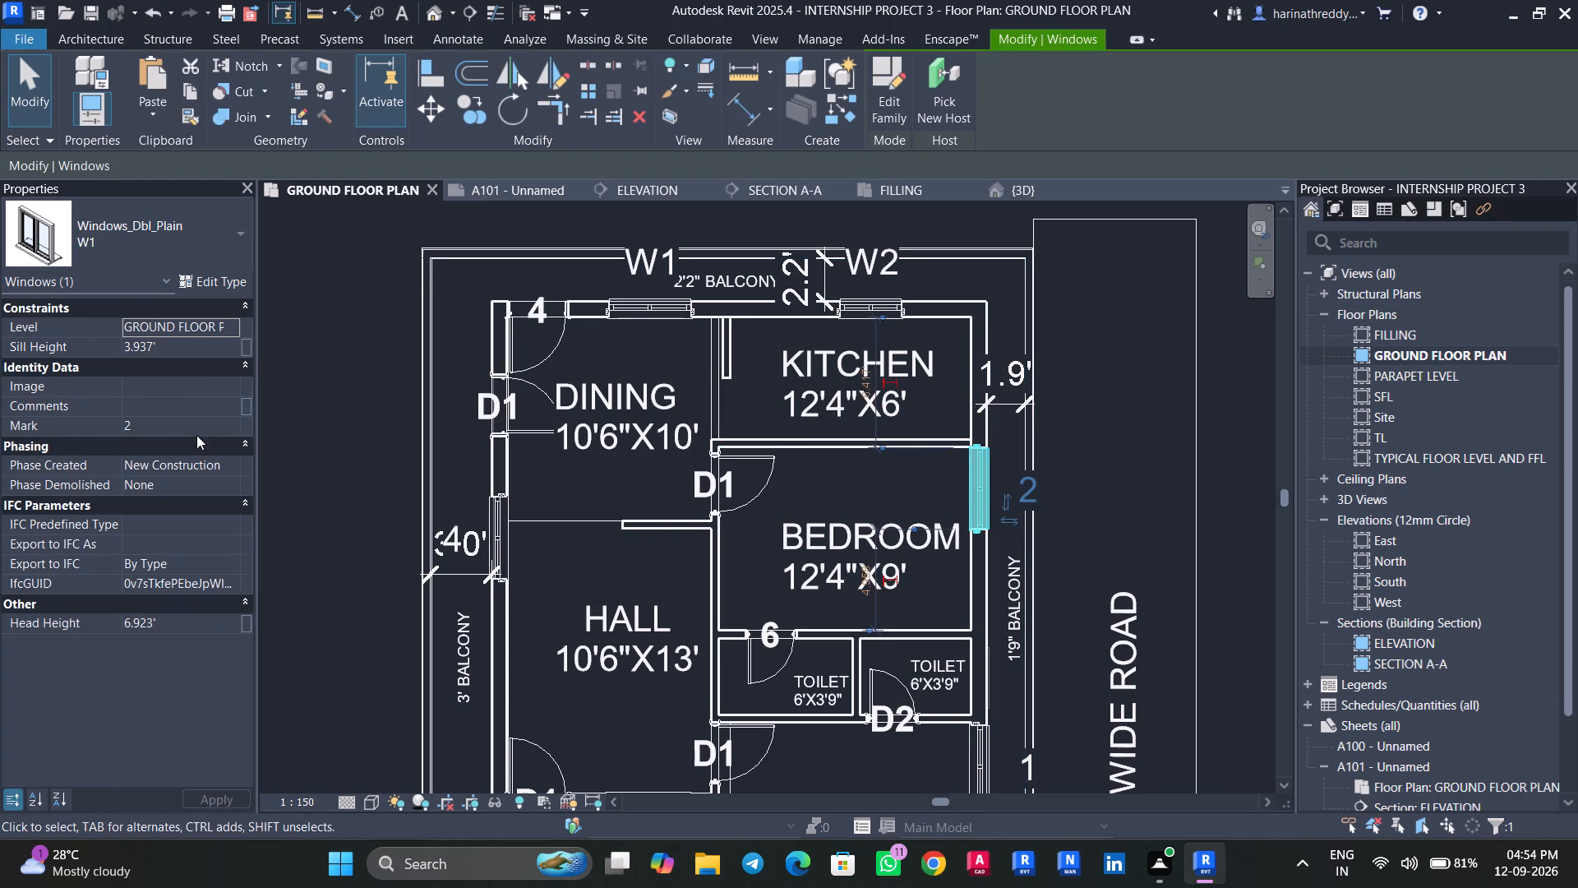
{"action": "left_click", "coordinate": [196, 435]}
{"action": "type", "text": "W1"}
{"action": "left_click", "coordinate": [325, 535]}
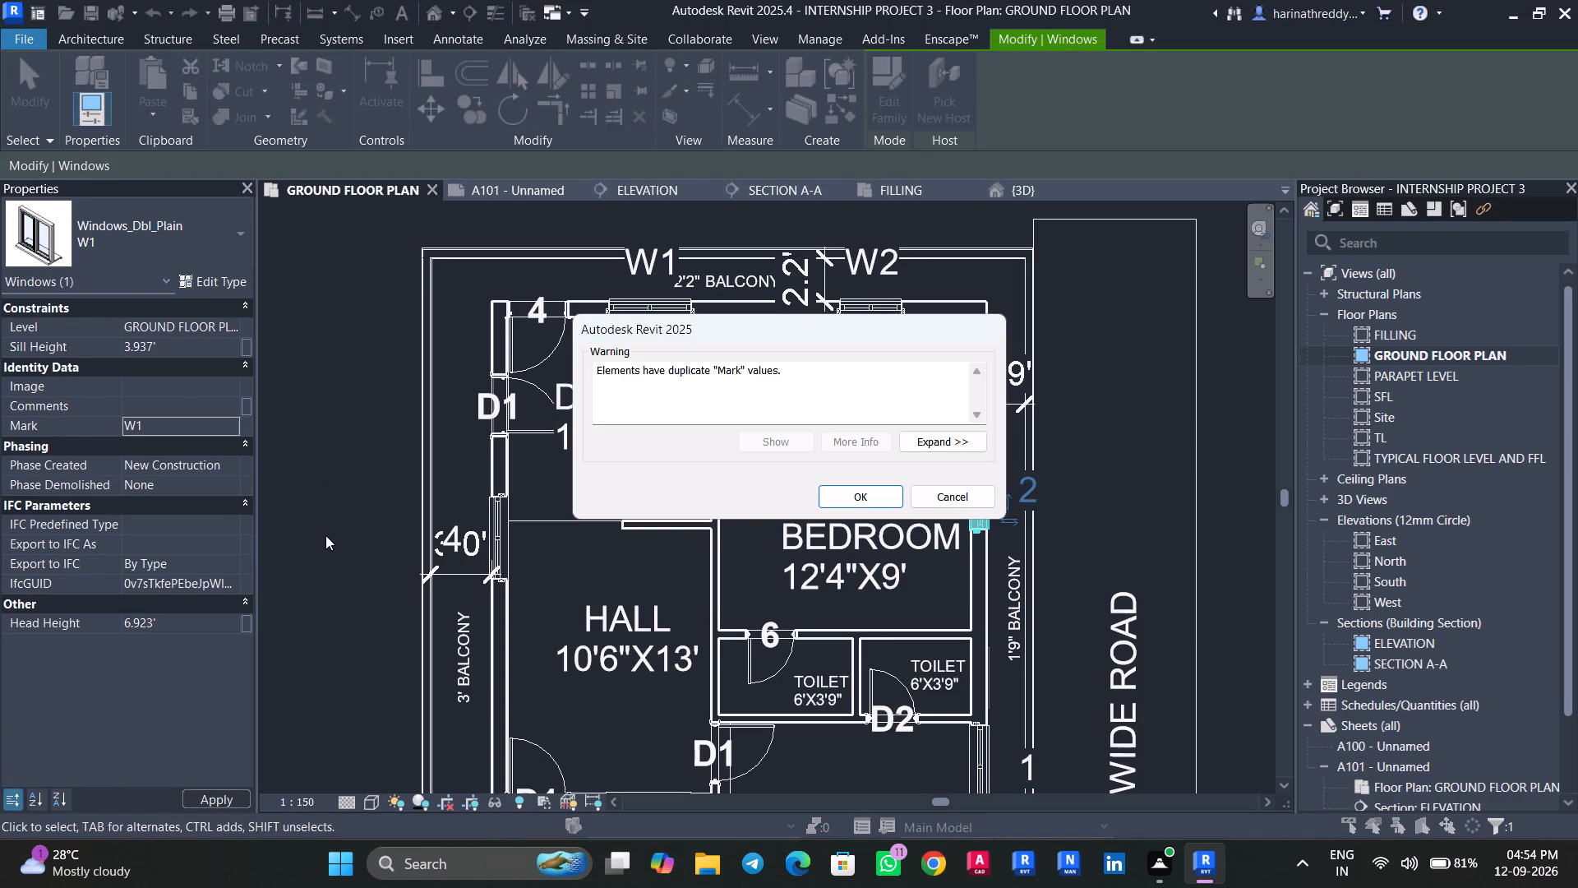
{"action": "left_click", "coordinate": [817, 495]}
{"action": "left_click", "coordinate": [823, 493]}
{"action": "middle_click_drag", "start_coordinate": [1128, 512], "coordinate": [1085, 421]}
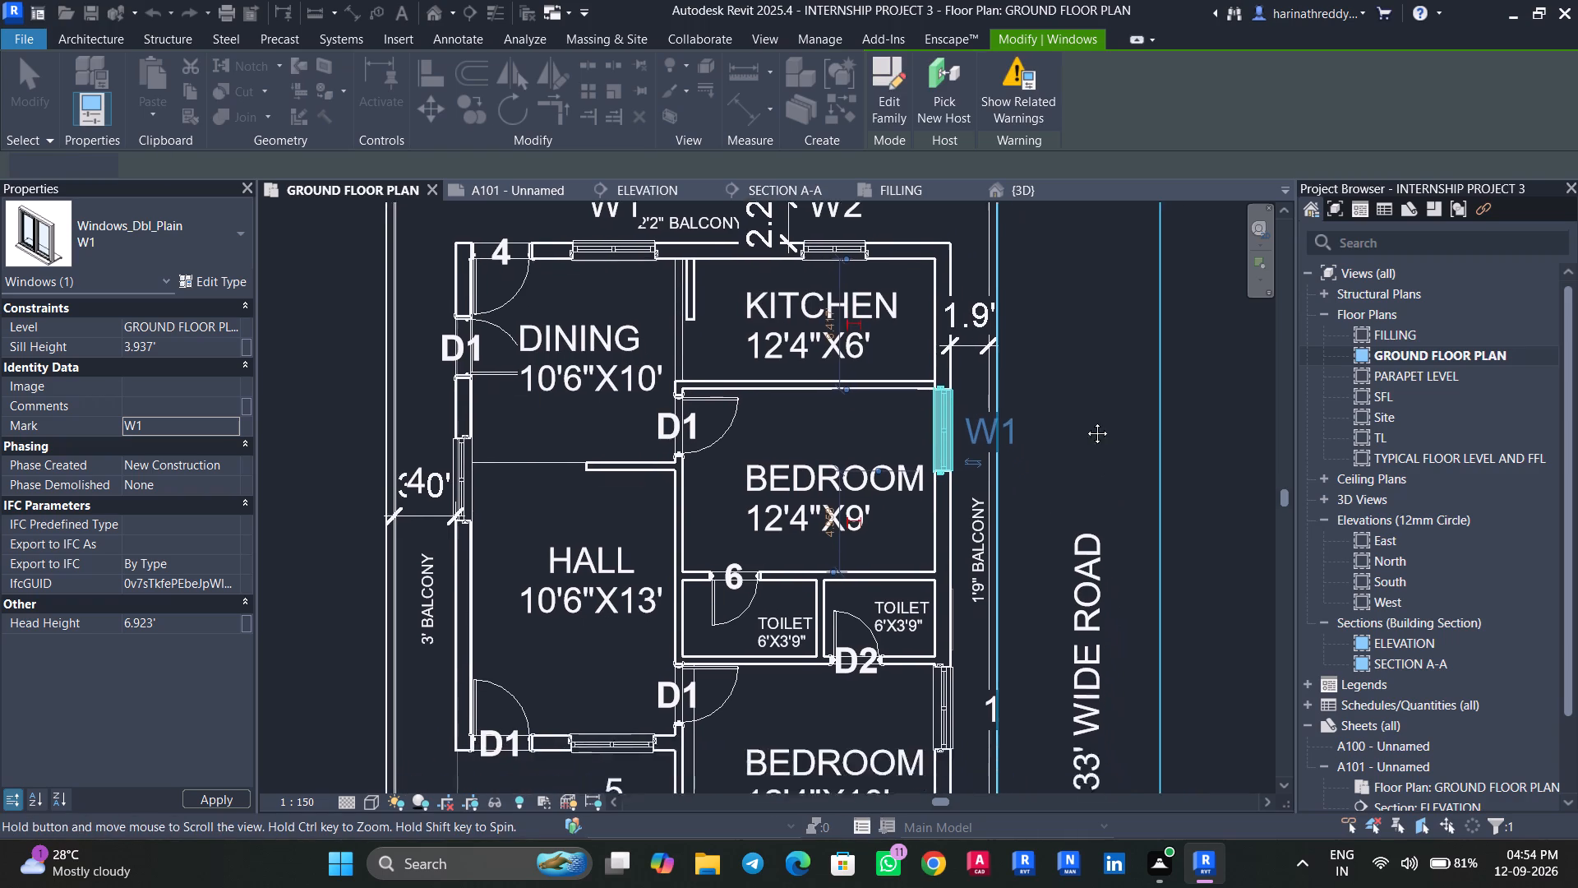
{"action": "middle_click_drag", "start_coordinate": [1085, 421], "coordinate": [1064, 336]}
{"action": "key", "text": "Escape"}
{"action": "key", "text": "Escape"}
Set the mark of the 12'4"X10' bedroom's window to W1, accepting the duplicate value.
{"action": "key", "text": "Tab"}
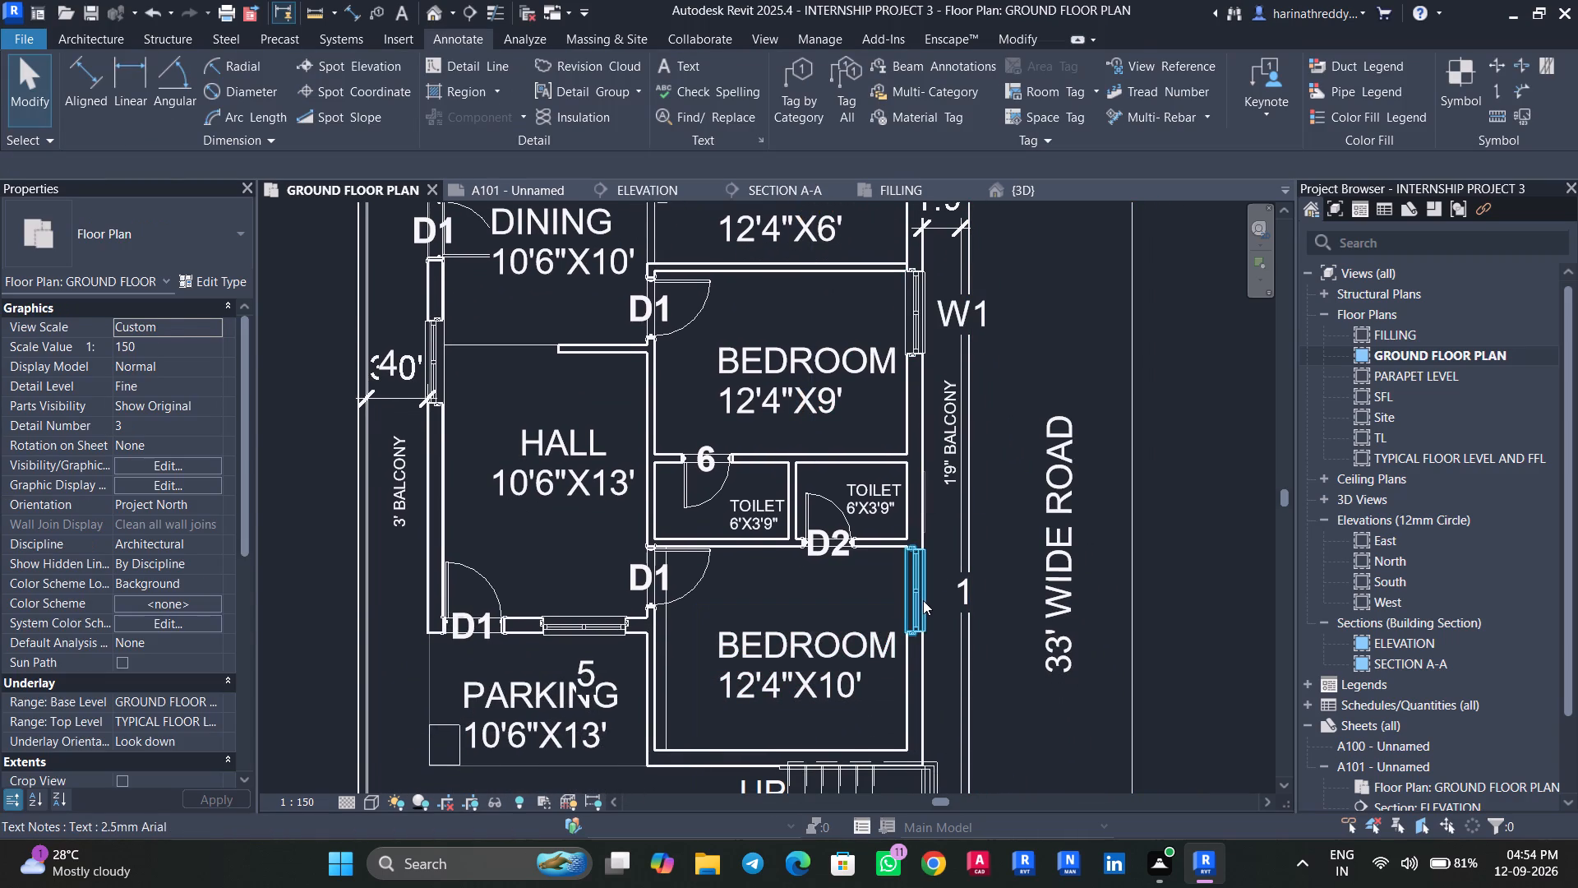
{"action": "left_click", "coordinate": [923, 600]}
{"action": "left_click", "coordinate": [186, 432]}
{"action": "type", "text": "W1"}
{"action": "left_click", "coordinate": [880, 495]}
{"action": "key", "text": "Escape"}
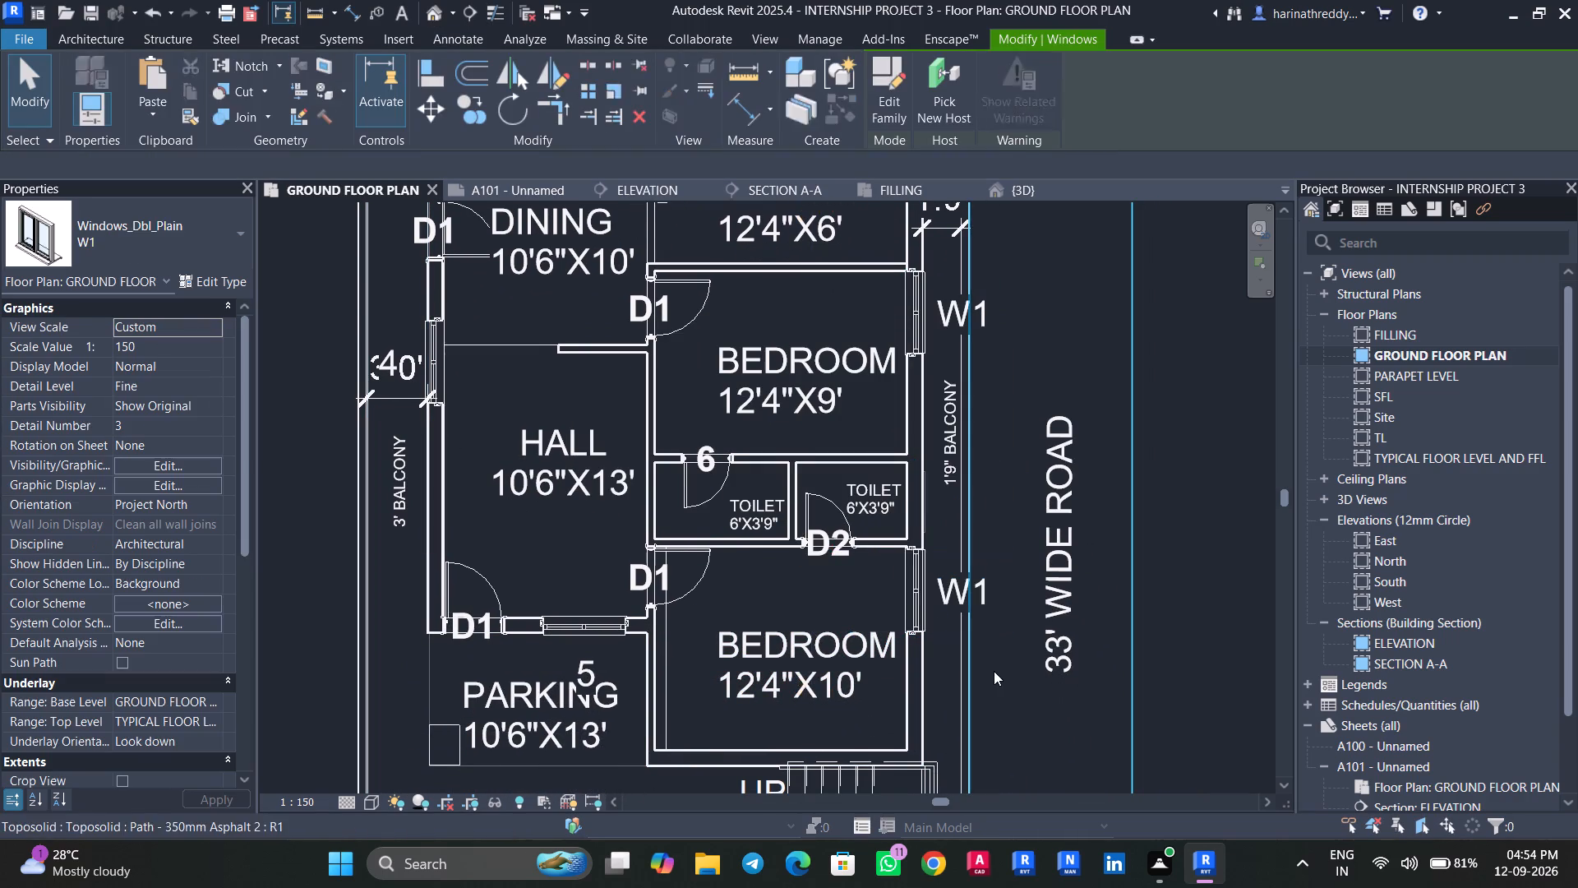
Set the mark of the toilet door opening off the 12'4"X9' bedroom to D2, accepting the duplicate value.
{"action": "middle_click_drag", "start_coordinate": [993, 670], "coordinate": [966, 546]}
{"action": "middle_click_drag", "start_coordinate": [712, 488], "coordinate": [726, 671]}
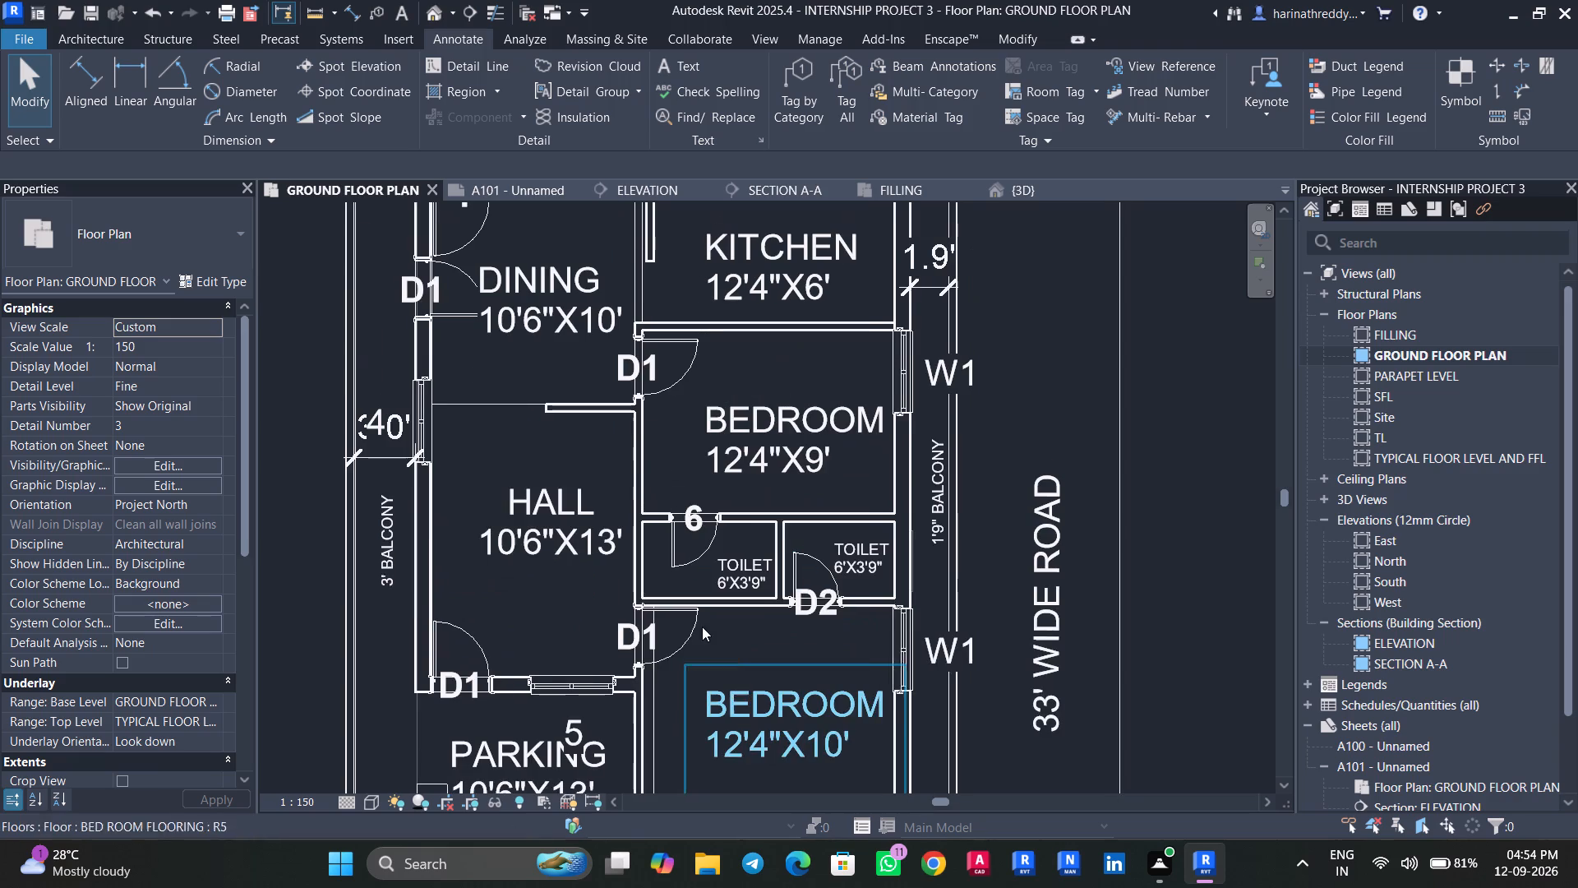
{"action": "key", "text": "Escape"}
{"action": "left_click", "coordinate": [699, 562]}
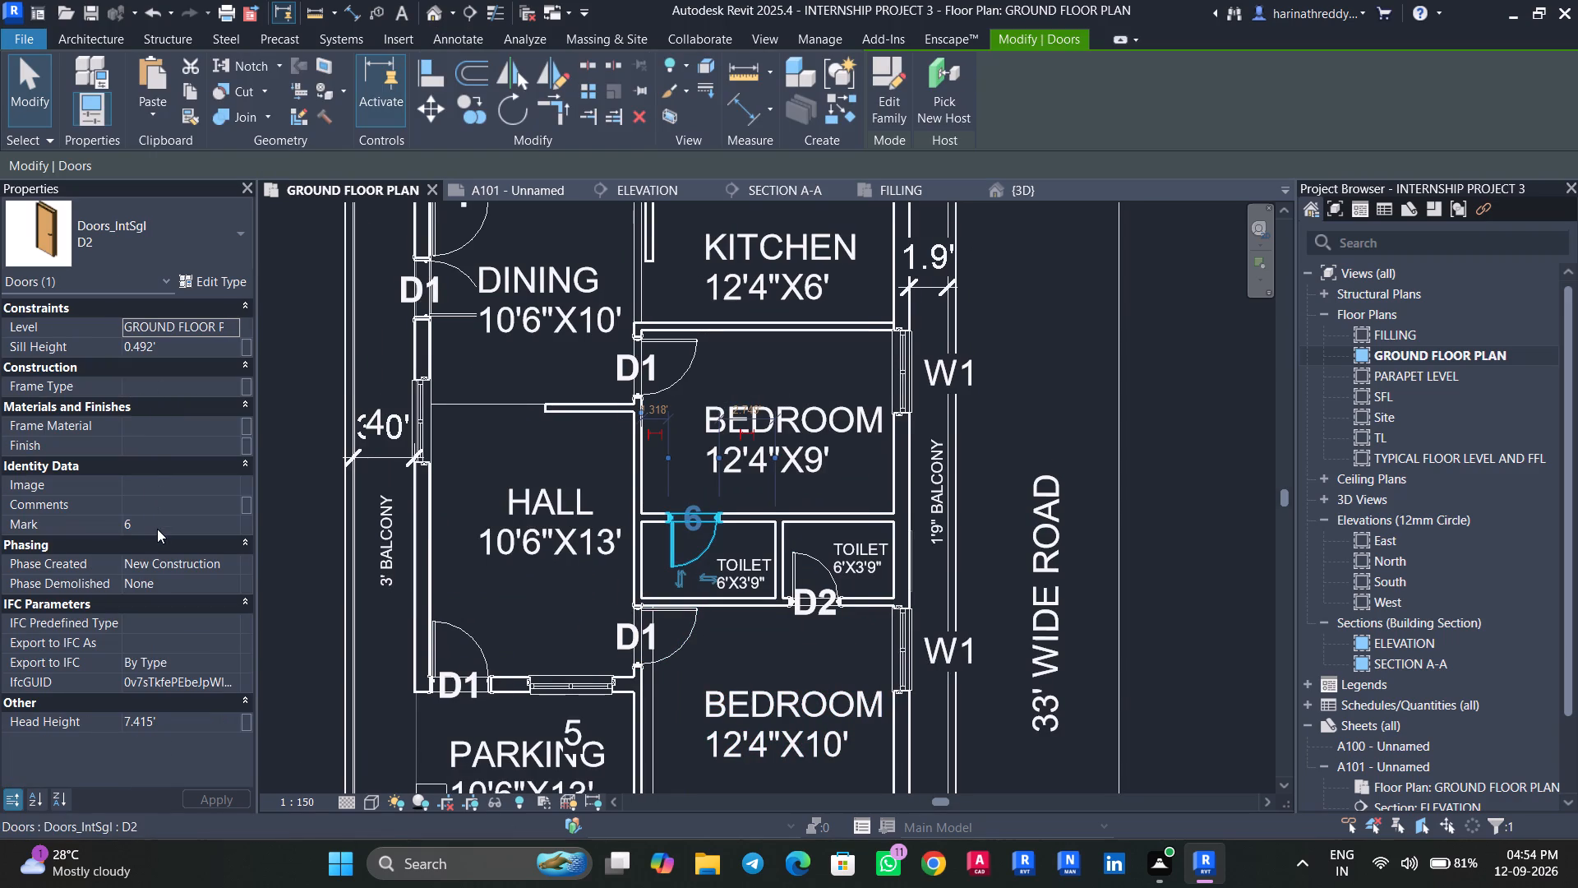
{"action": "left_click", "coordinate": [157, 529]}
{"action": "type", "text": "D2"}
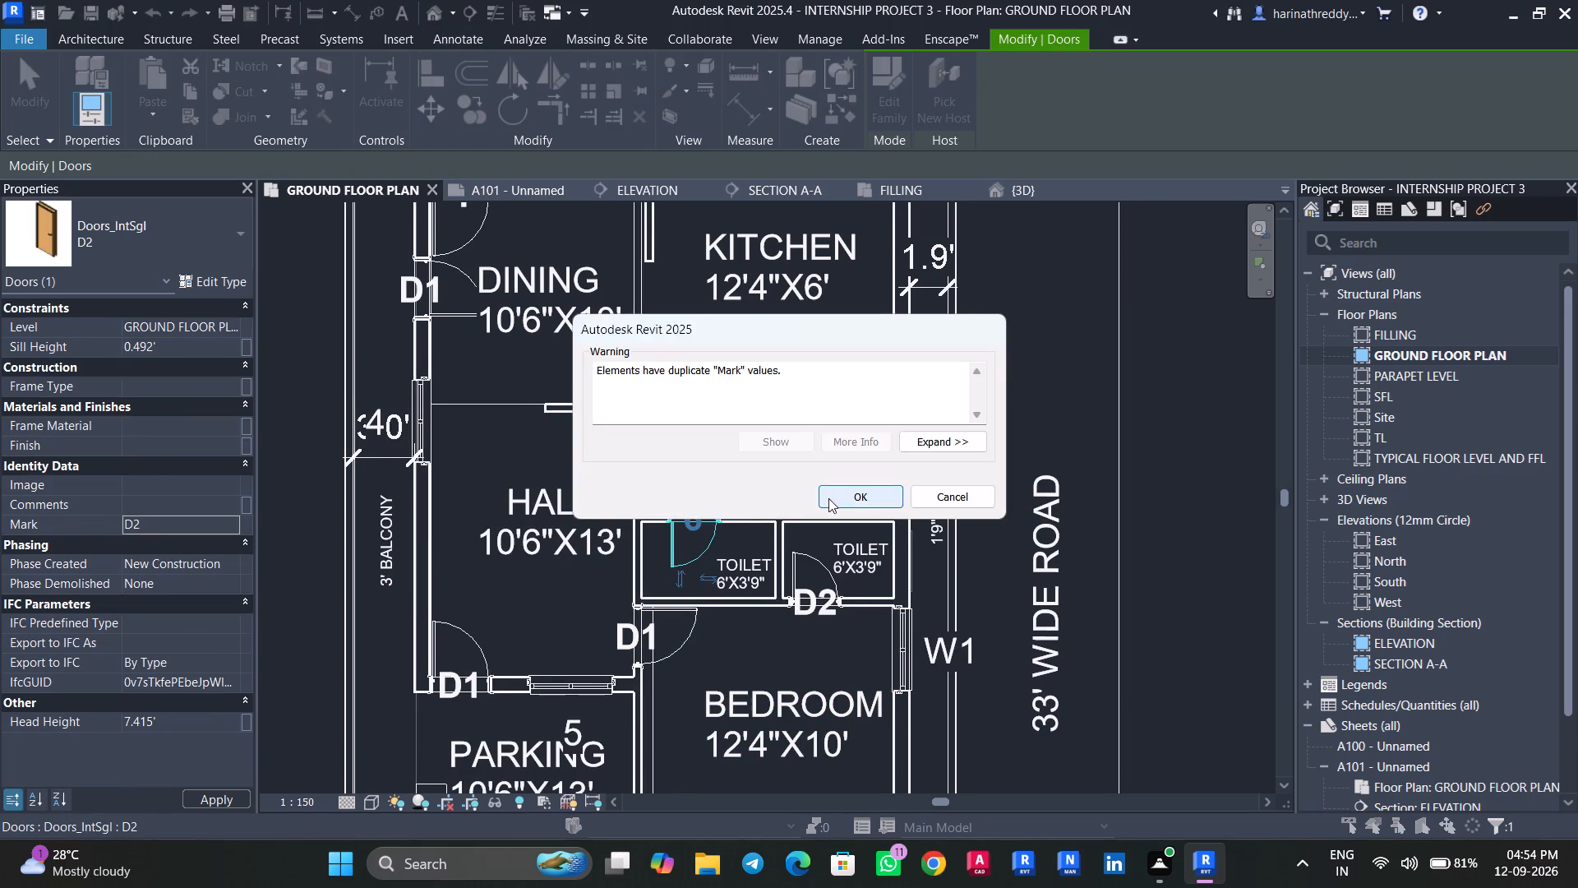
{"action": "left_click", "coordinate": [829, 498]}
{"action": "key", "text": "Escape"}
{"action": "key", "text": "Escape"}
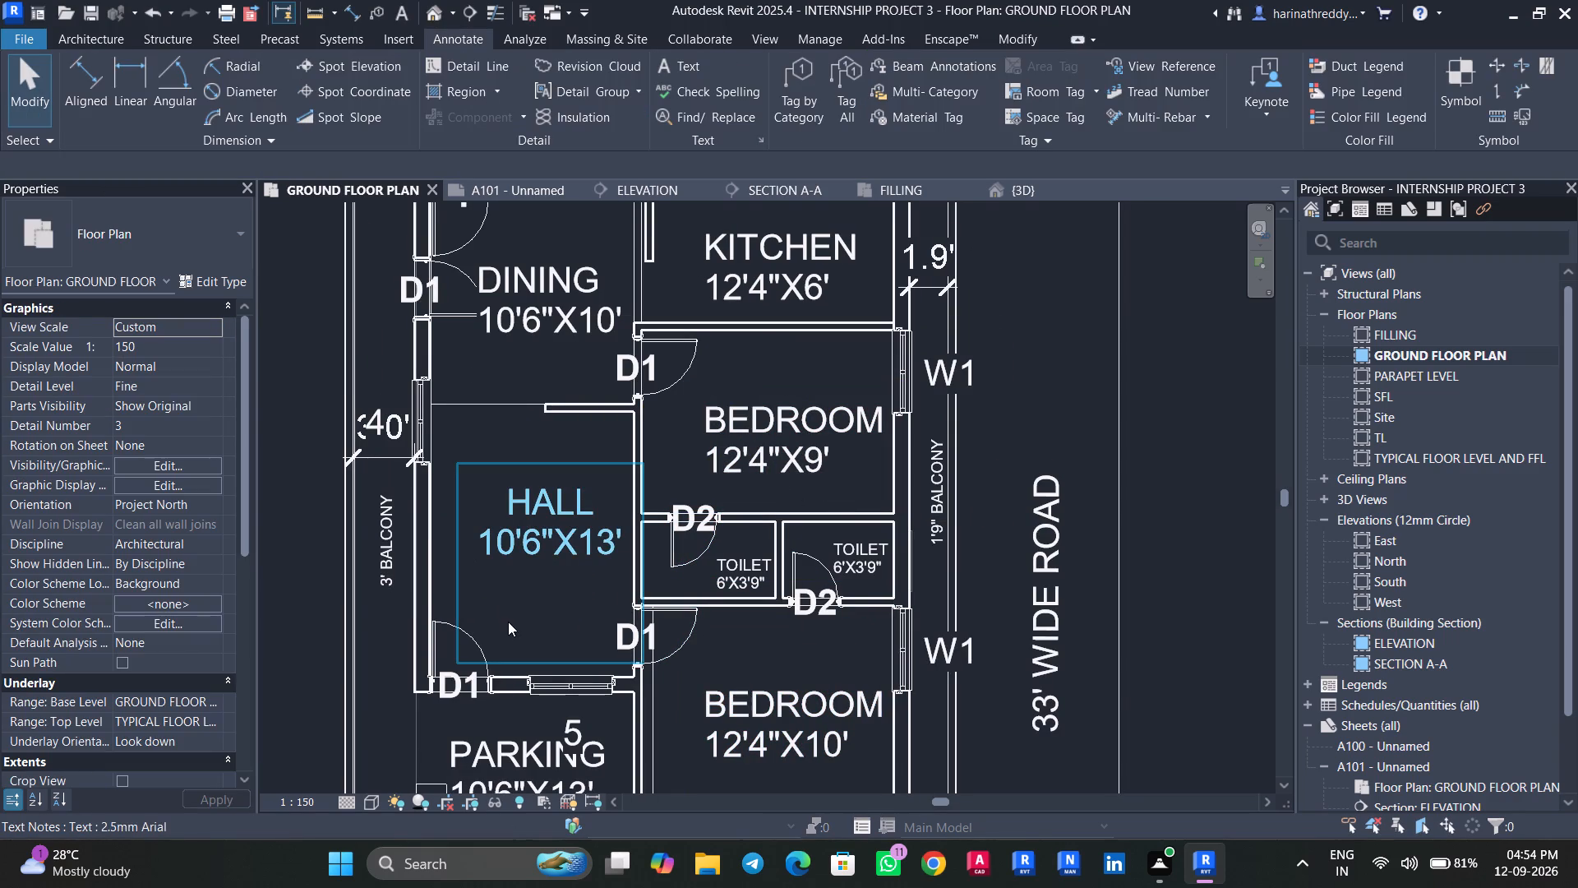
Set the mark of the window between the hall and the parking area to W1, accepting the duplicate value.
{"action": "left_click", "coordinate": [535, 702]}
{"action": "left_click", "coordinate": [169, 428]}
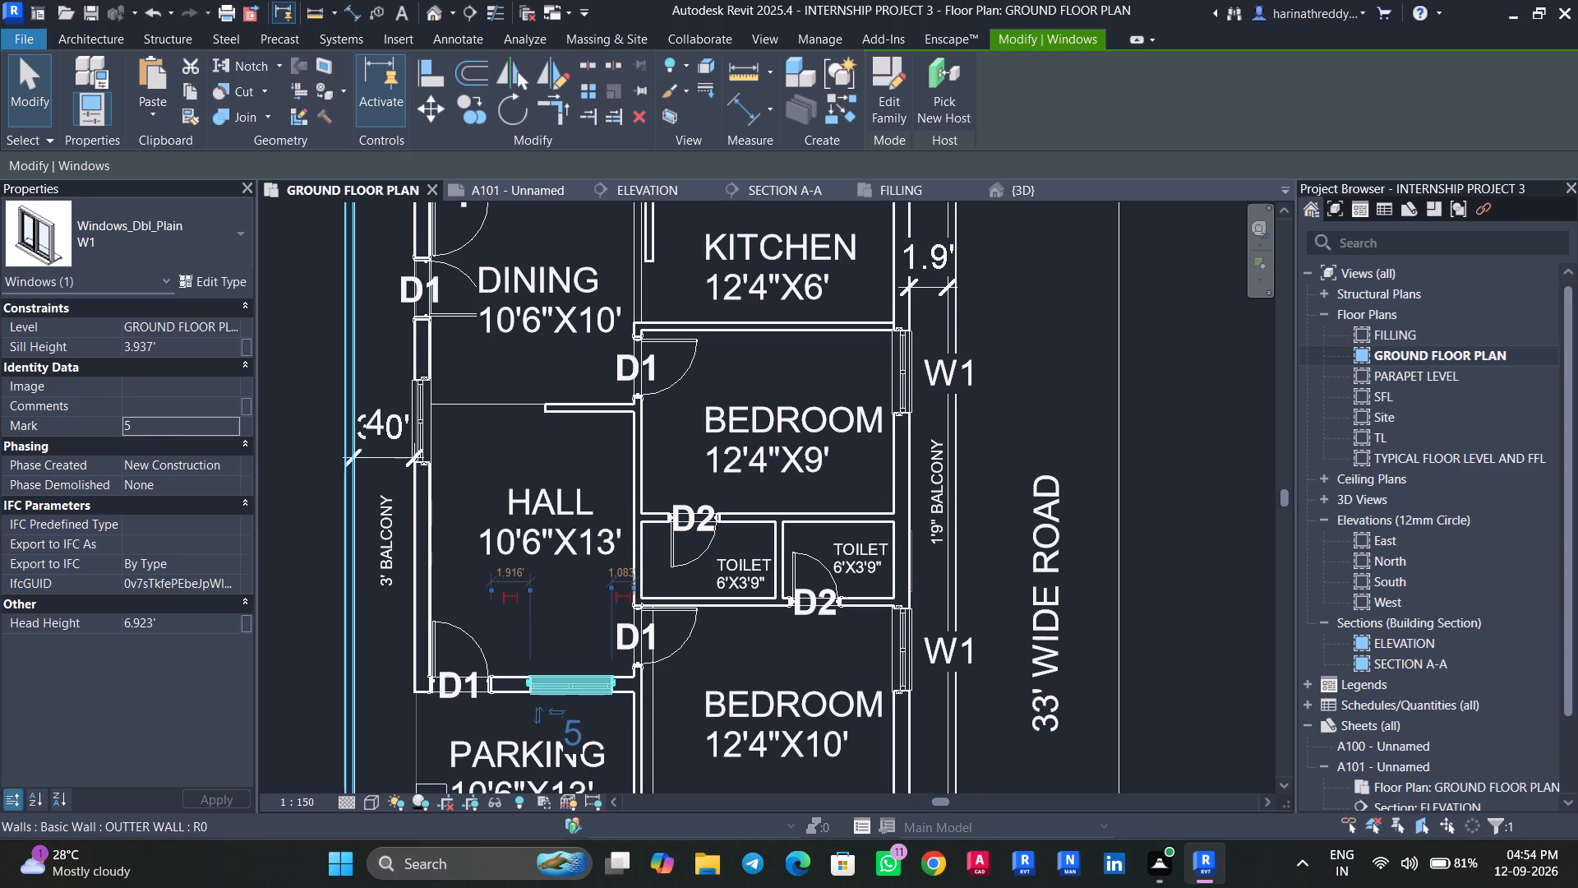
{"action": "type", "text": "W1"}
{"action": "left_click", "coordinate": [840, 493]}
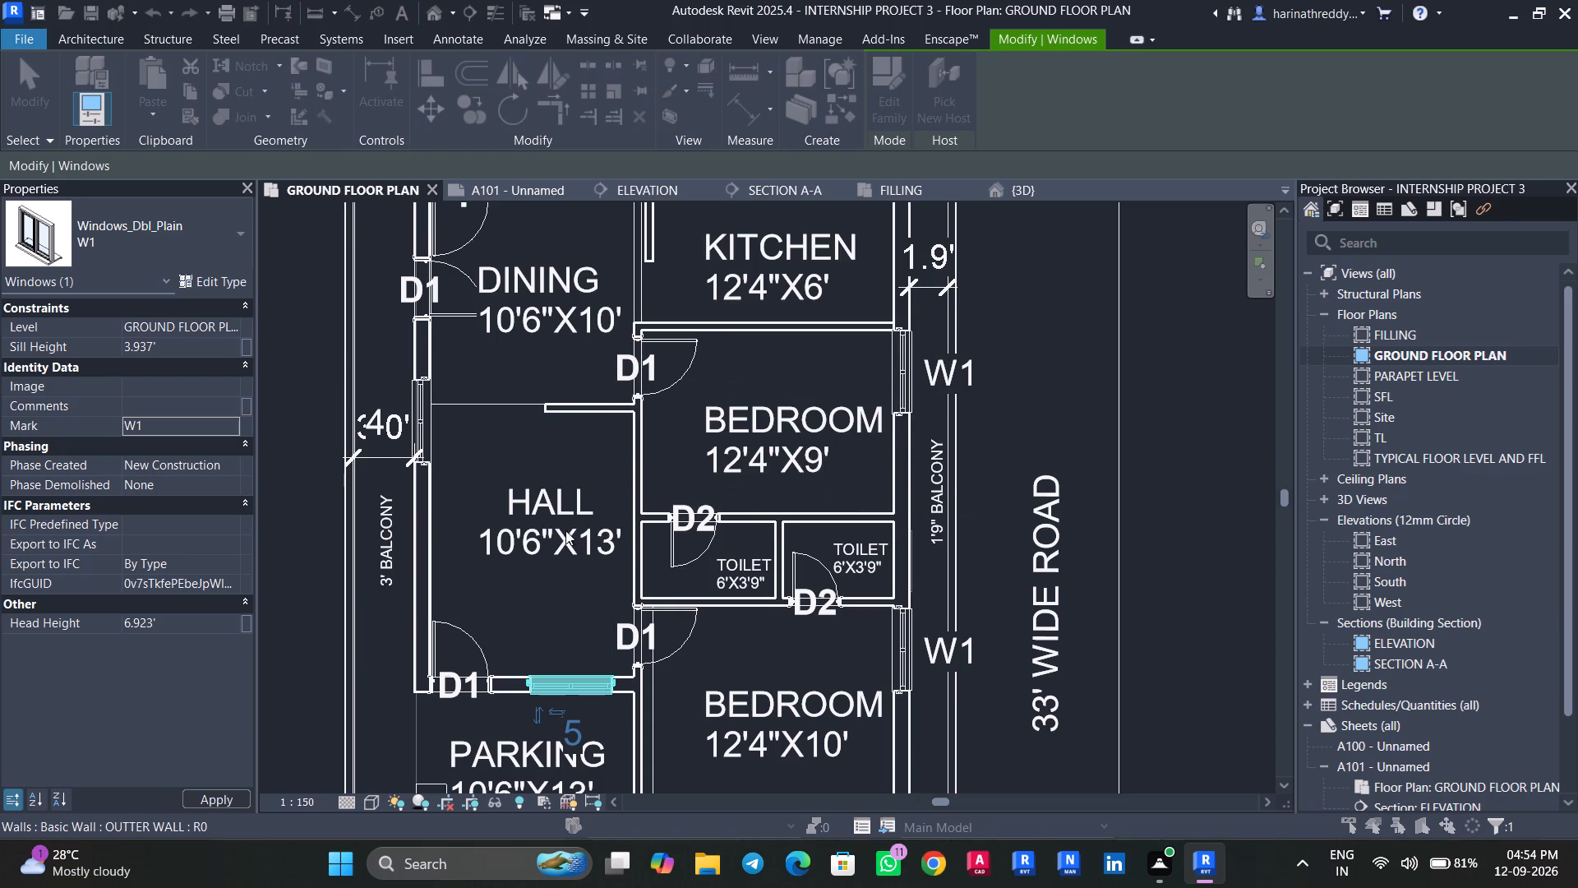
{"action": "left_click", "coordinate": [474, 576]}
{"action": "key", "text": "Escape"}
Set the mark of the window on the hall's 3' balcony wall to W1, accepting the duplicate value.
{"action": "scroll", "coordinate": [328, 645], "scroll_direction": "down", "scroll_amount": 1}
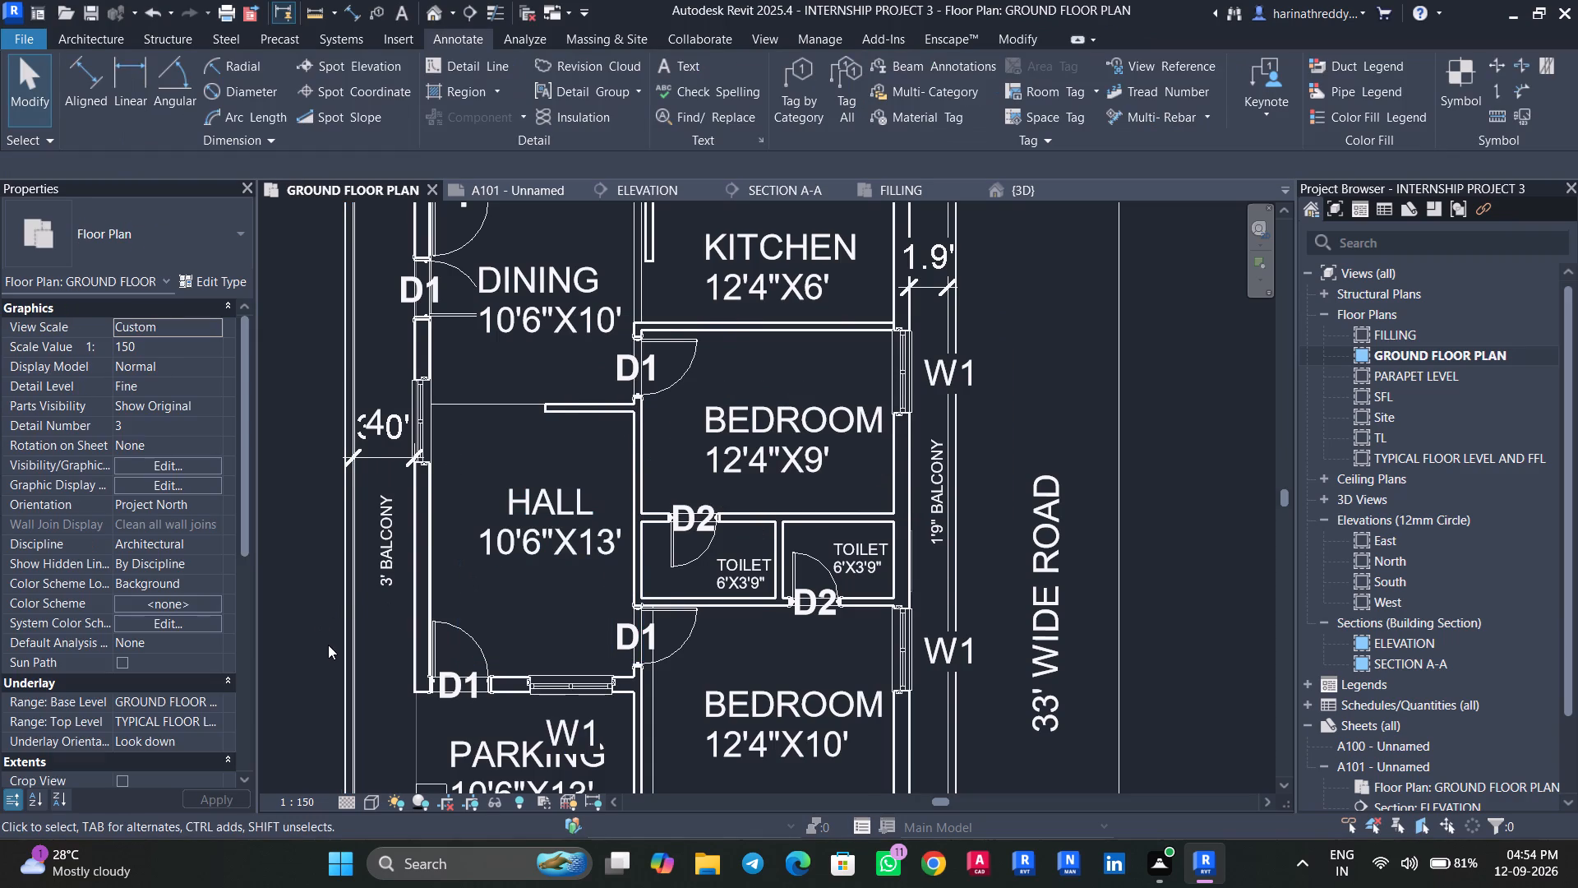
{"action": "key", "text": "Escape"}
{"action": "key", "text": "Tab"}
{"action": "key", "text": "Tab"}
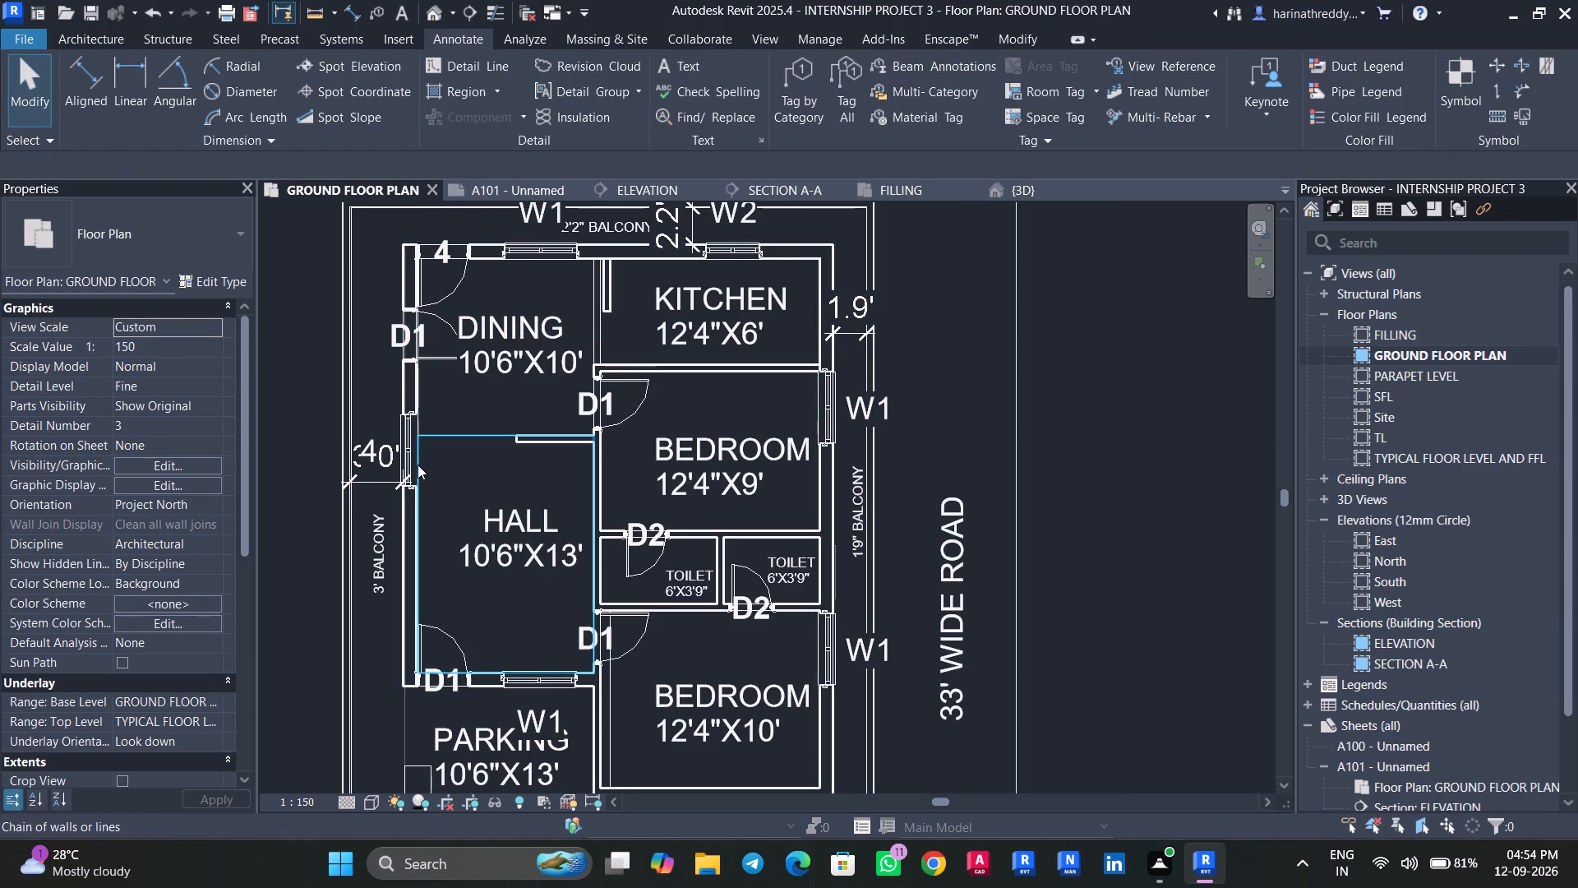
{"action": "key", "text": "Tab"}
{"action": "key", "text": "Tab"}
{"action": "left_click", "coordinate": [413, 458]}
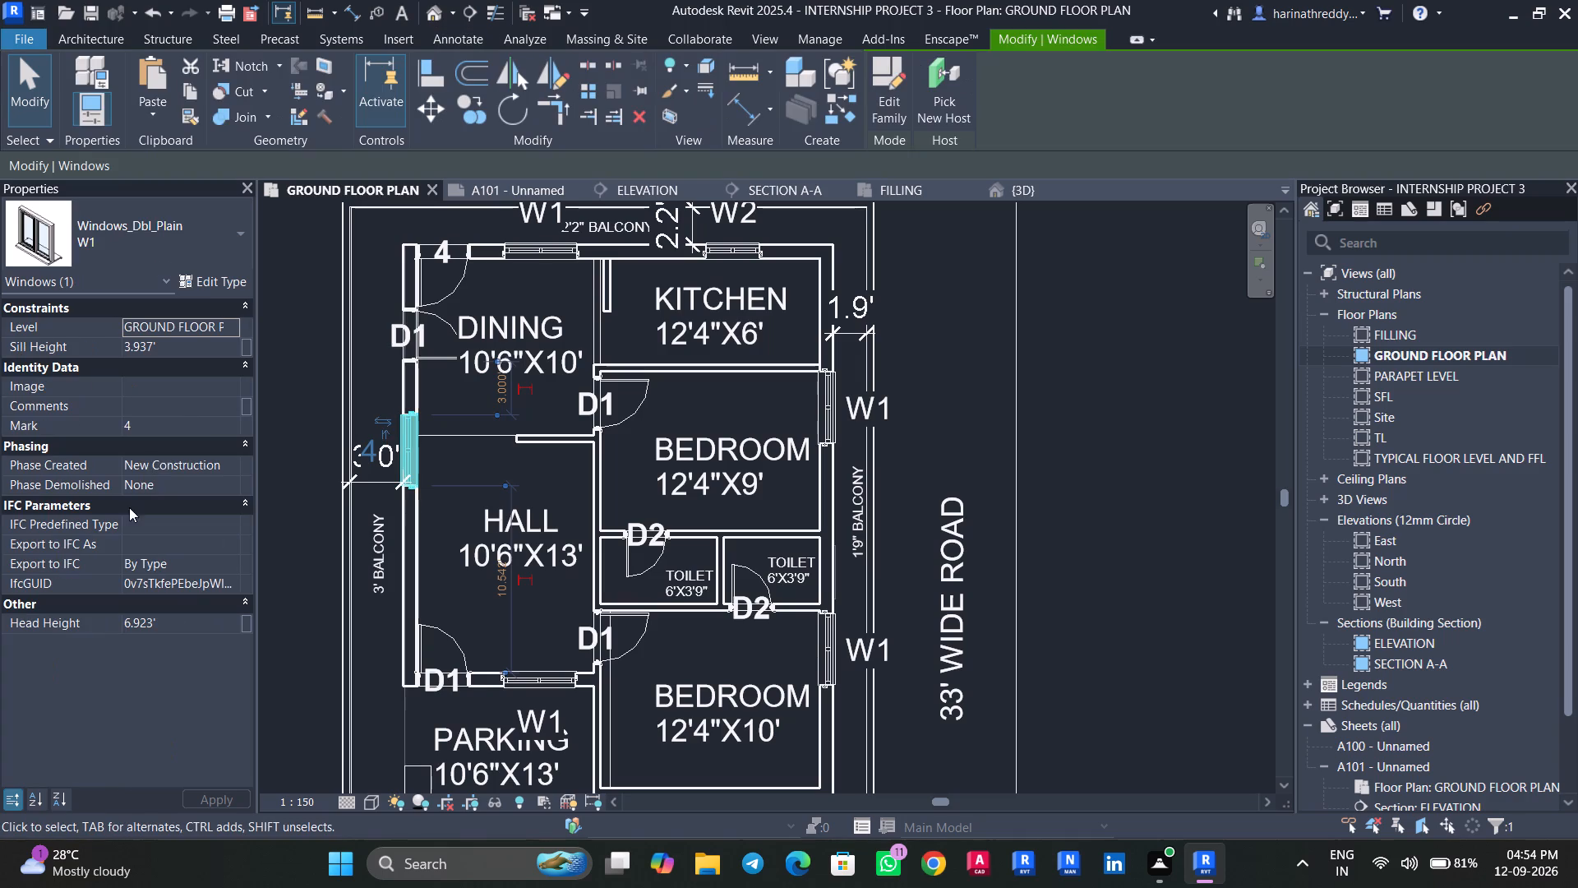
{"action": "left_click", "coordinate": [170, 428]}
{"action": "type", "text": "W1"}
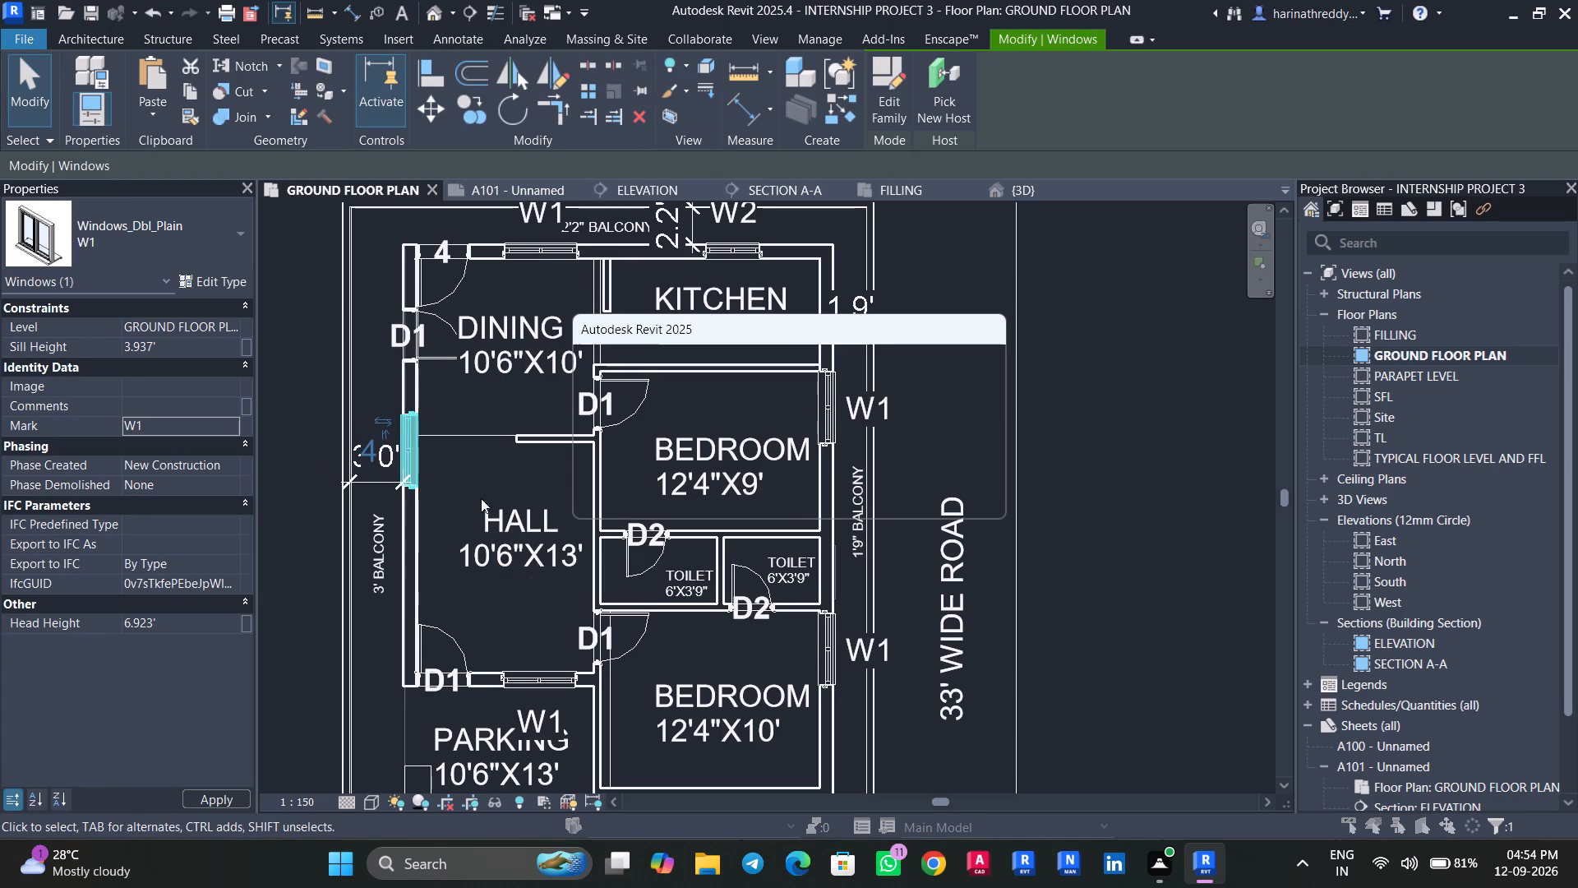
{"action": "left_click", "coordinate": [846, 496]}
Move the W1 tag of the 3' balcony window inside the hall, clear of the 3.0' dimension.
{"action": "scroll", "coordinate": [371, 450], "scroll_direction": "up", "scroll_amount": 4}
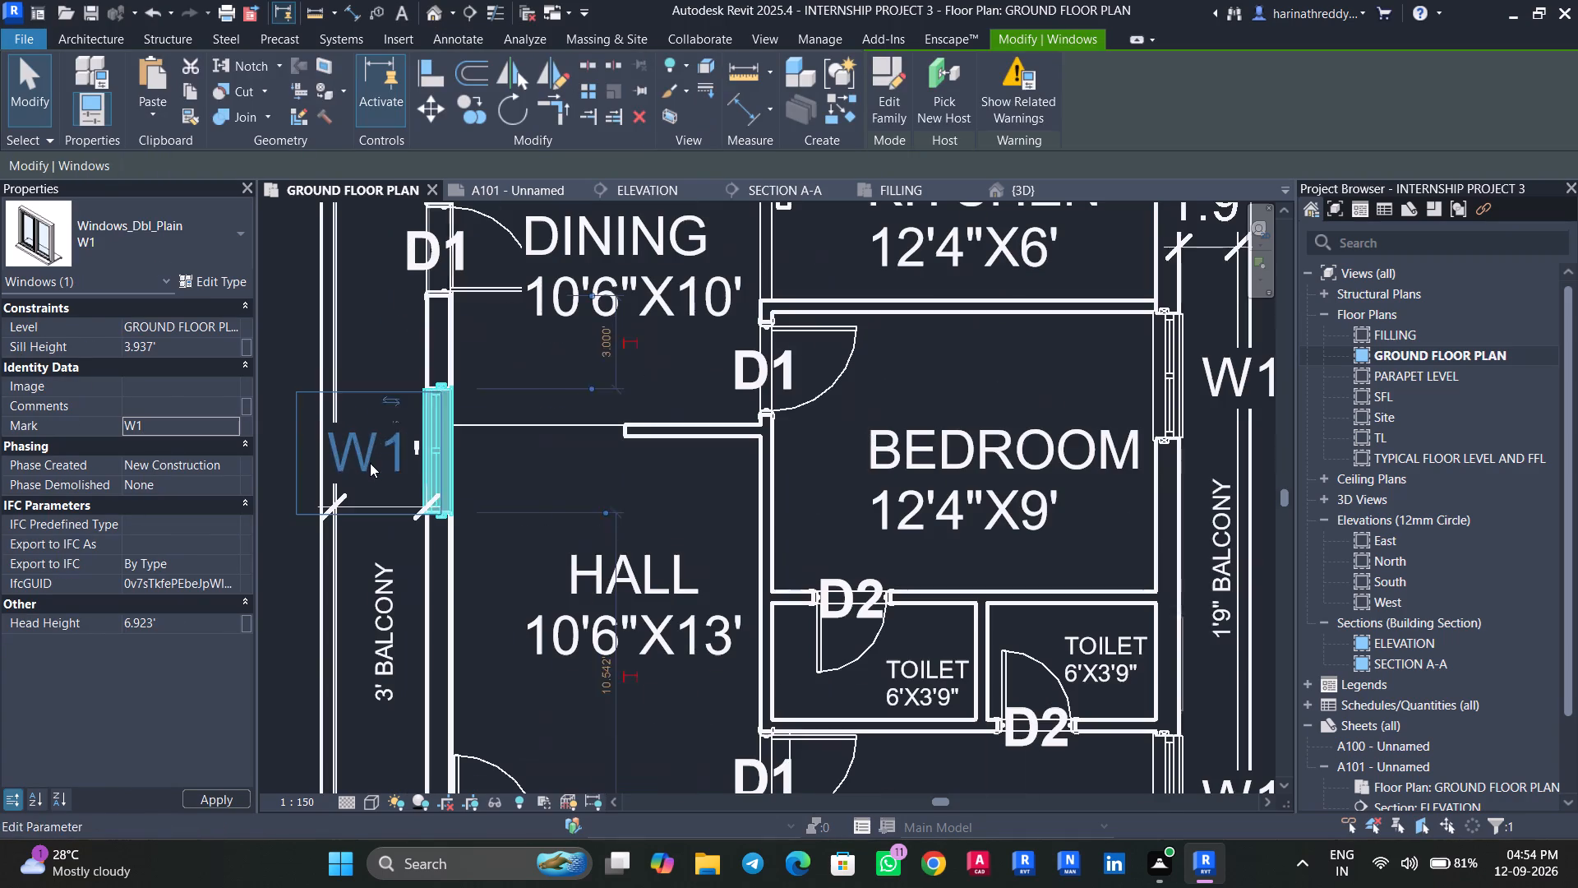
{"action": "key", "text": "Escape"}
{"action": "left_click", "coordinate": [369, 465]}
{"action": "left_click_drag", "start_coordinate": [362, 493], "coordinate": [513, 488]}
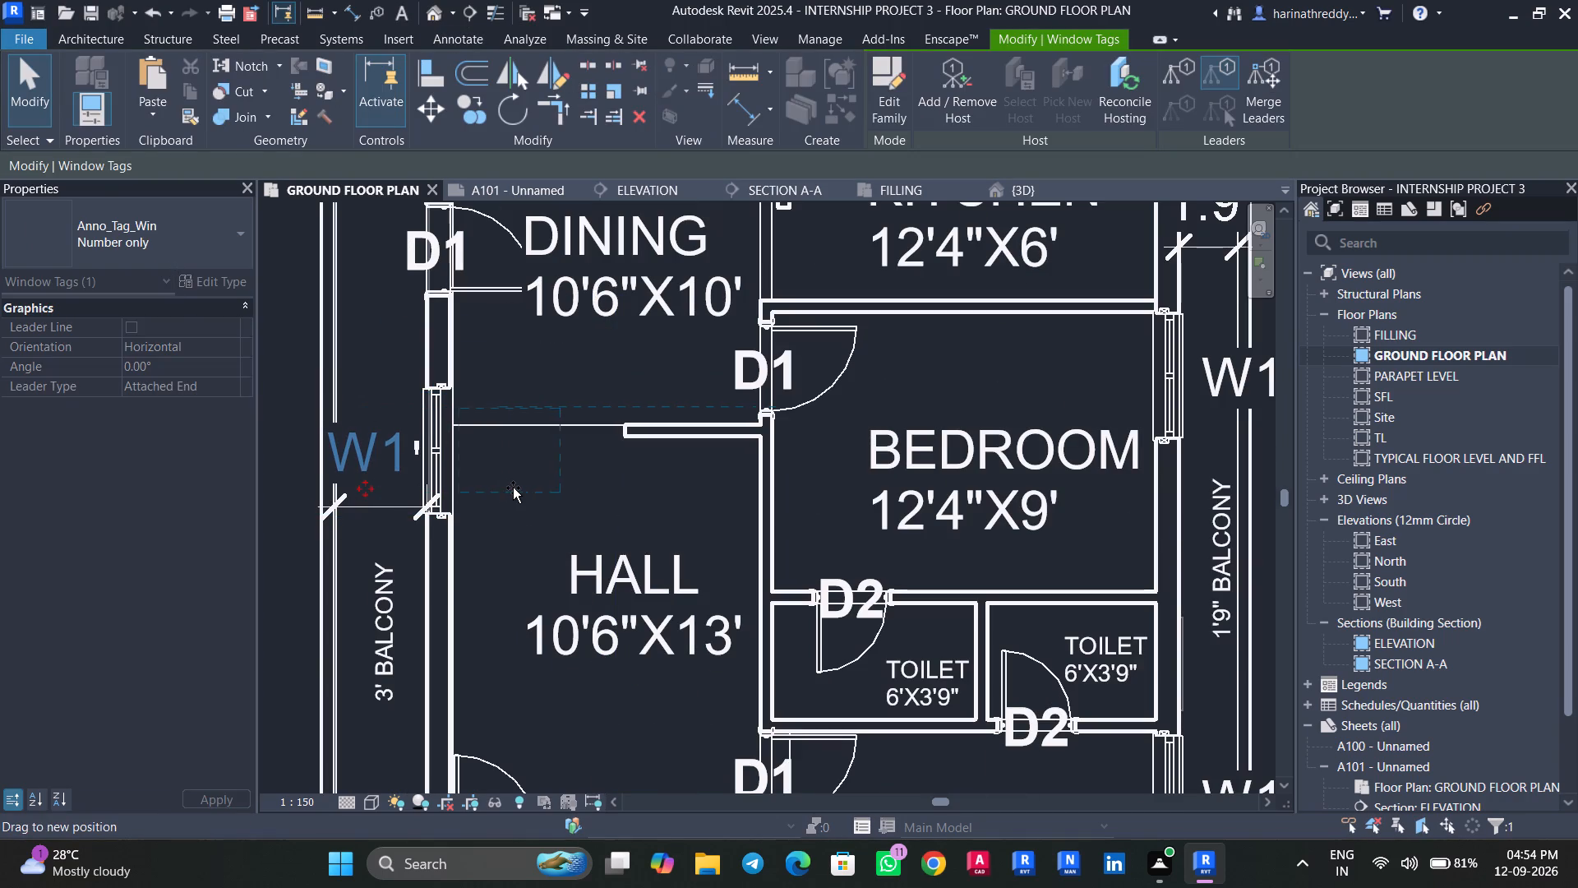
{"action": "left_click_drag", "start_coordinate": [513, 488], "coordinate": [500, 497]}
{"action": "key", "text": "Escape"}
Set the mark of the dining room door on the 2'2" balcony wall to D1, accepting the duplicate value.
{"action": "scroll", "coordinate": [512, 567], "scroll_direction": "down", "scroll_amount": 4}
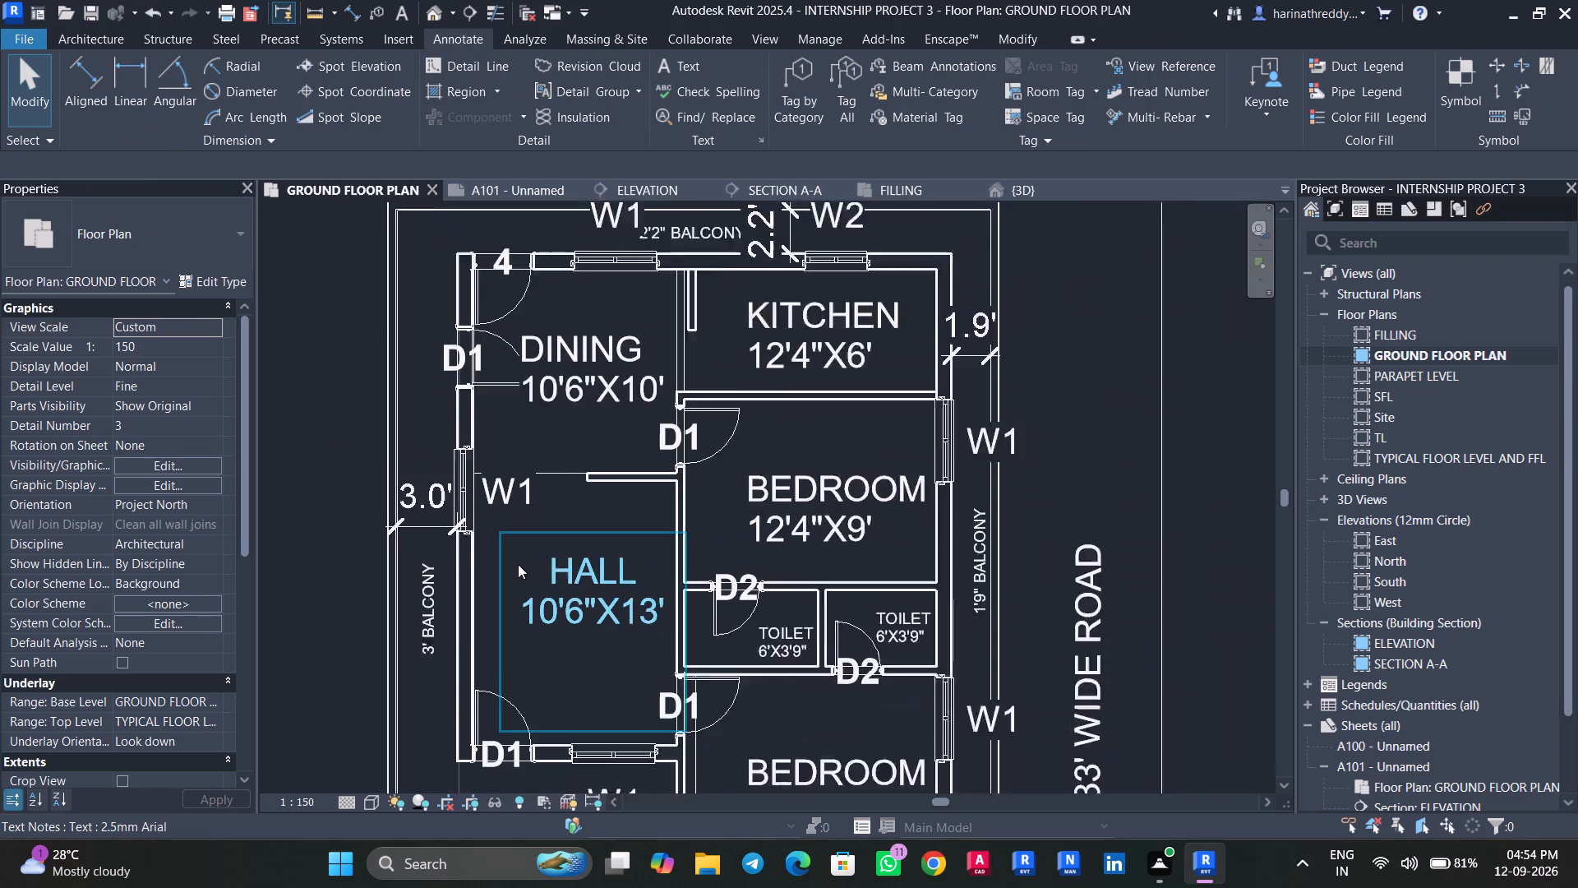
{"action": "left_click", "coordinate": [519, 297]}
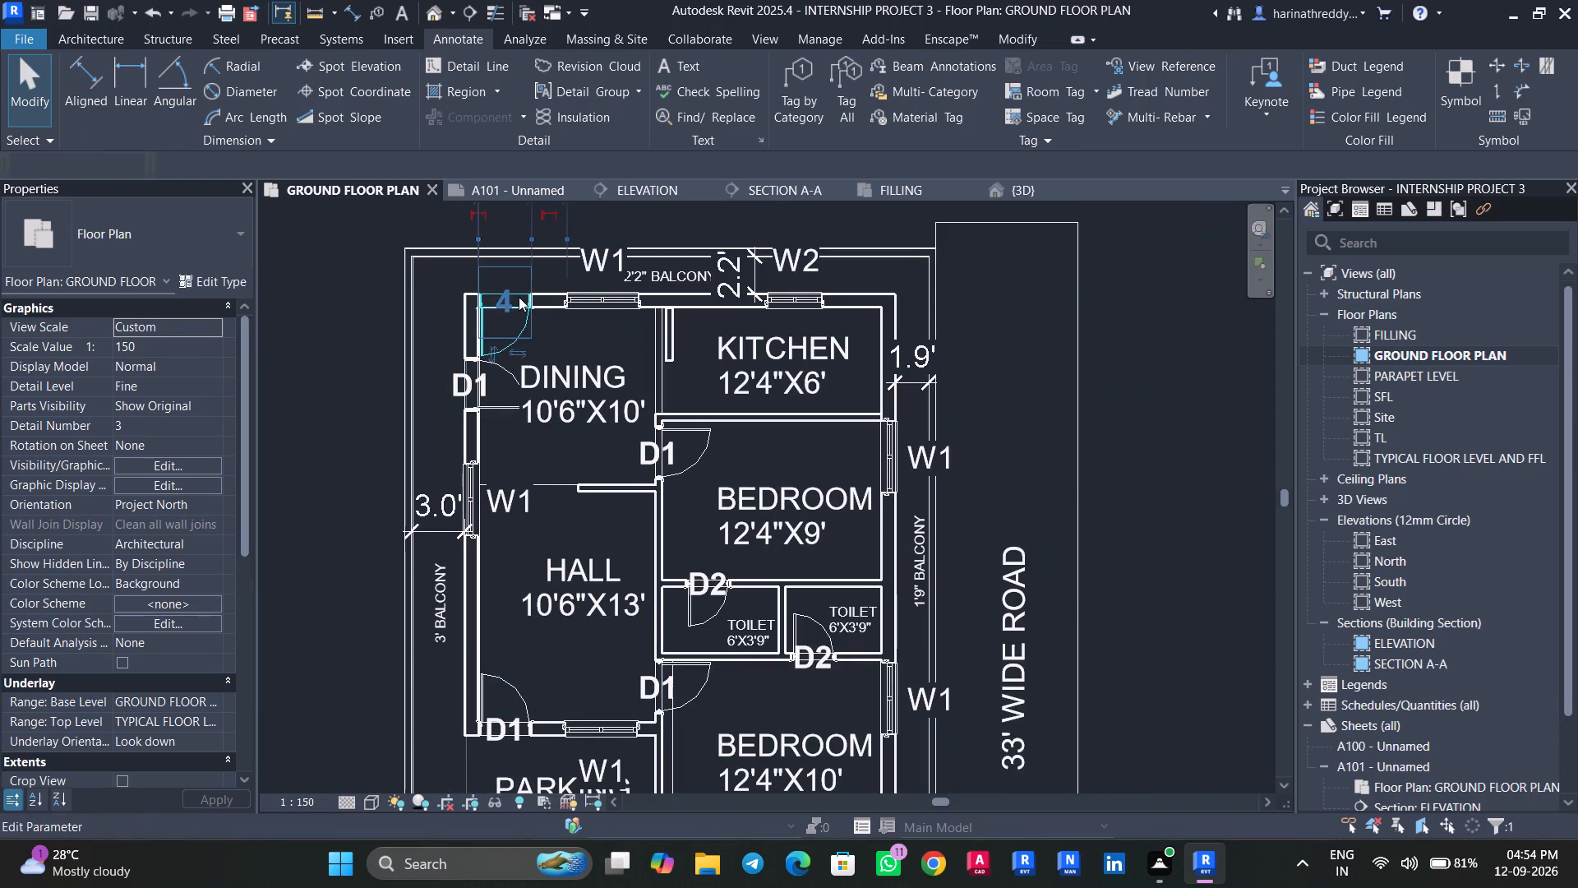
{"action": "left_click", "coordinate": [168, 516]}
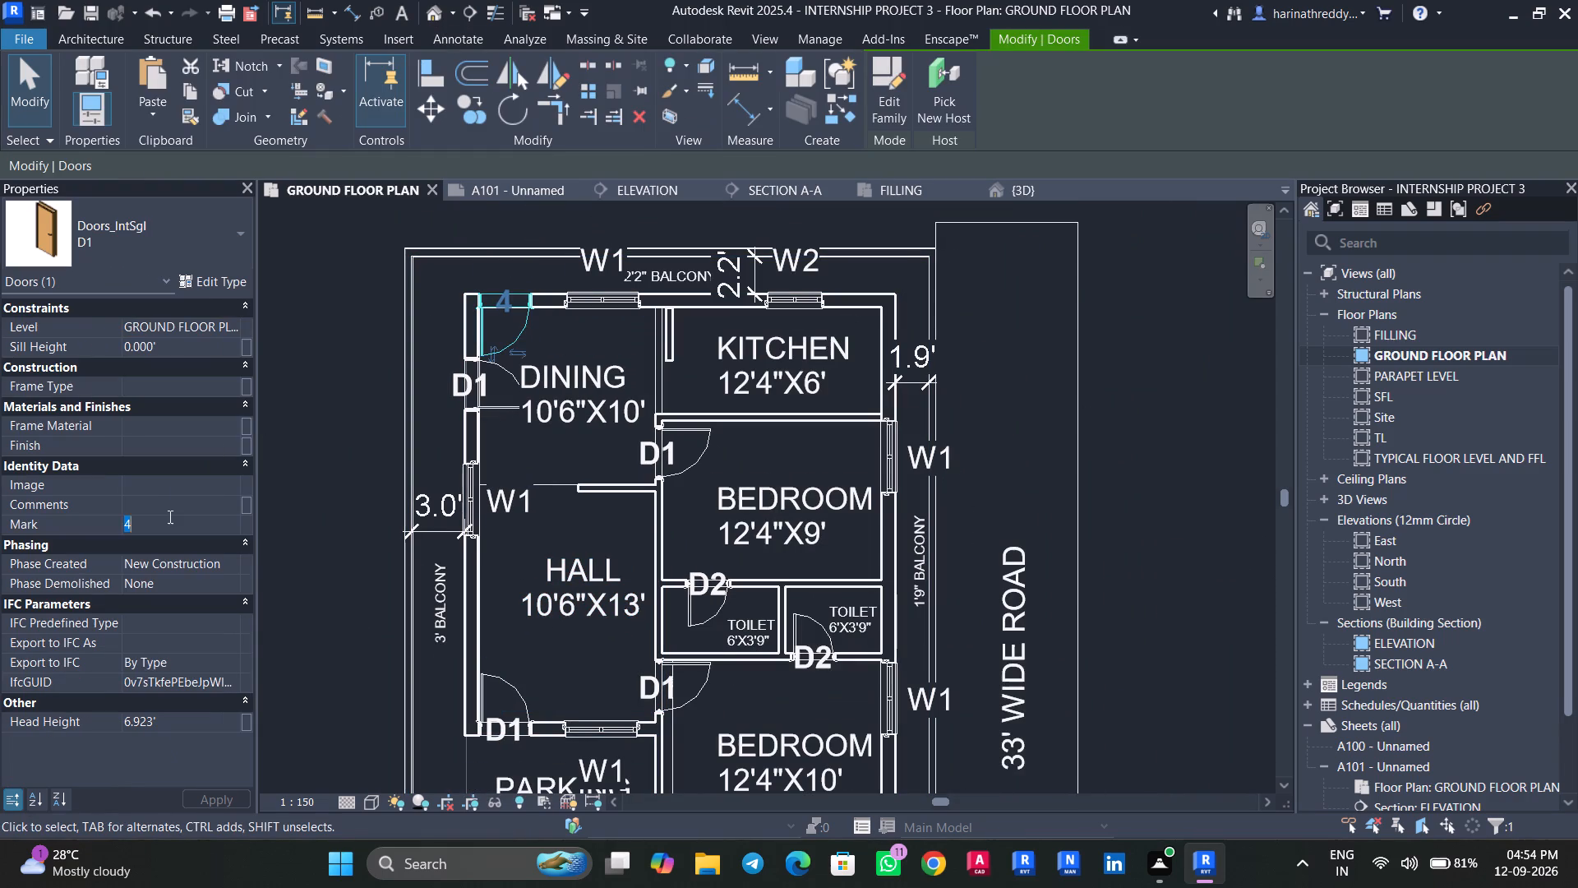
{"action": "type", "text": "D1"}
{"action": "left_click", "coordinate": [859, 498]}
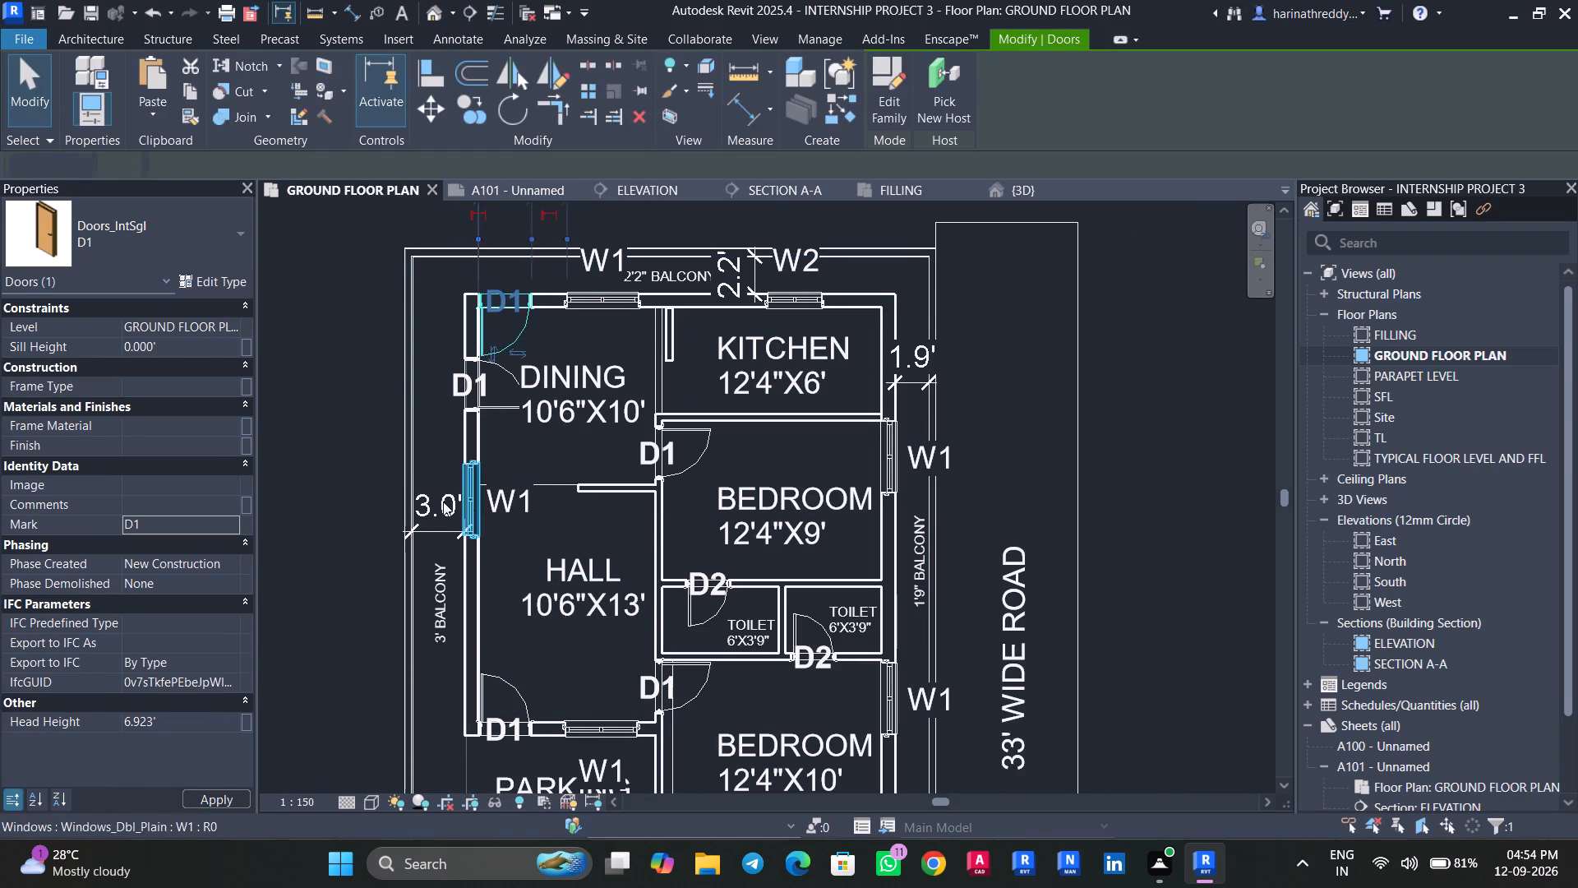
{"action": "key", "text": "Escape"}
{"action": "key", "text": "Escape"}
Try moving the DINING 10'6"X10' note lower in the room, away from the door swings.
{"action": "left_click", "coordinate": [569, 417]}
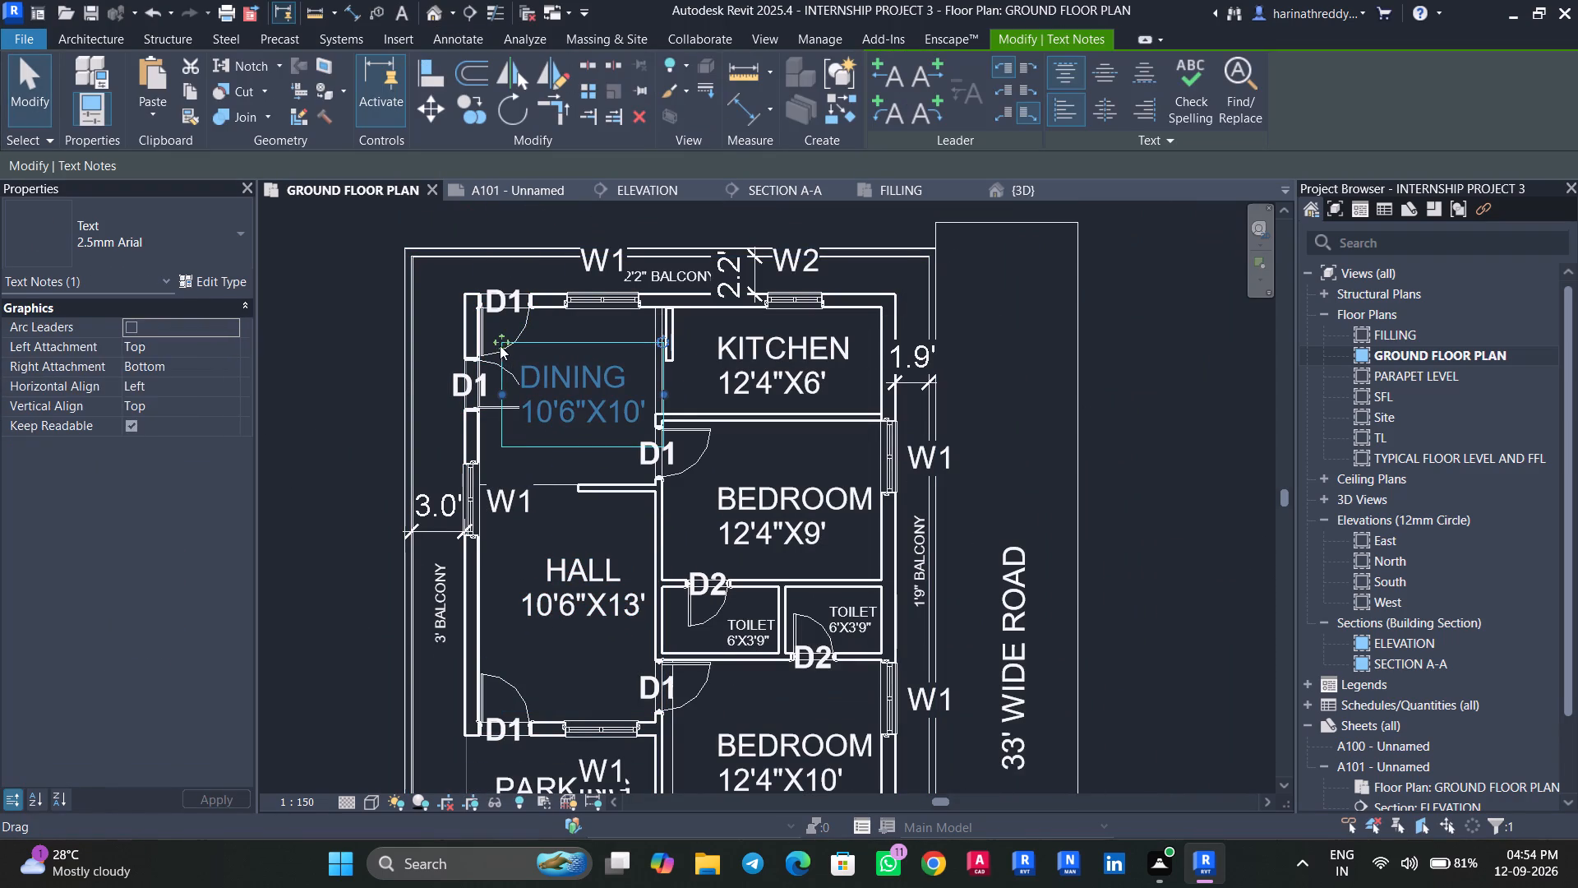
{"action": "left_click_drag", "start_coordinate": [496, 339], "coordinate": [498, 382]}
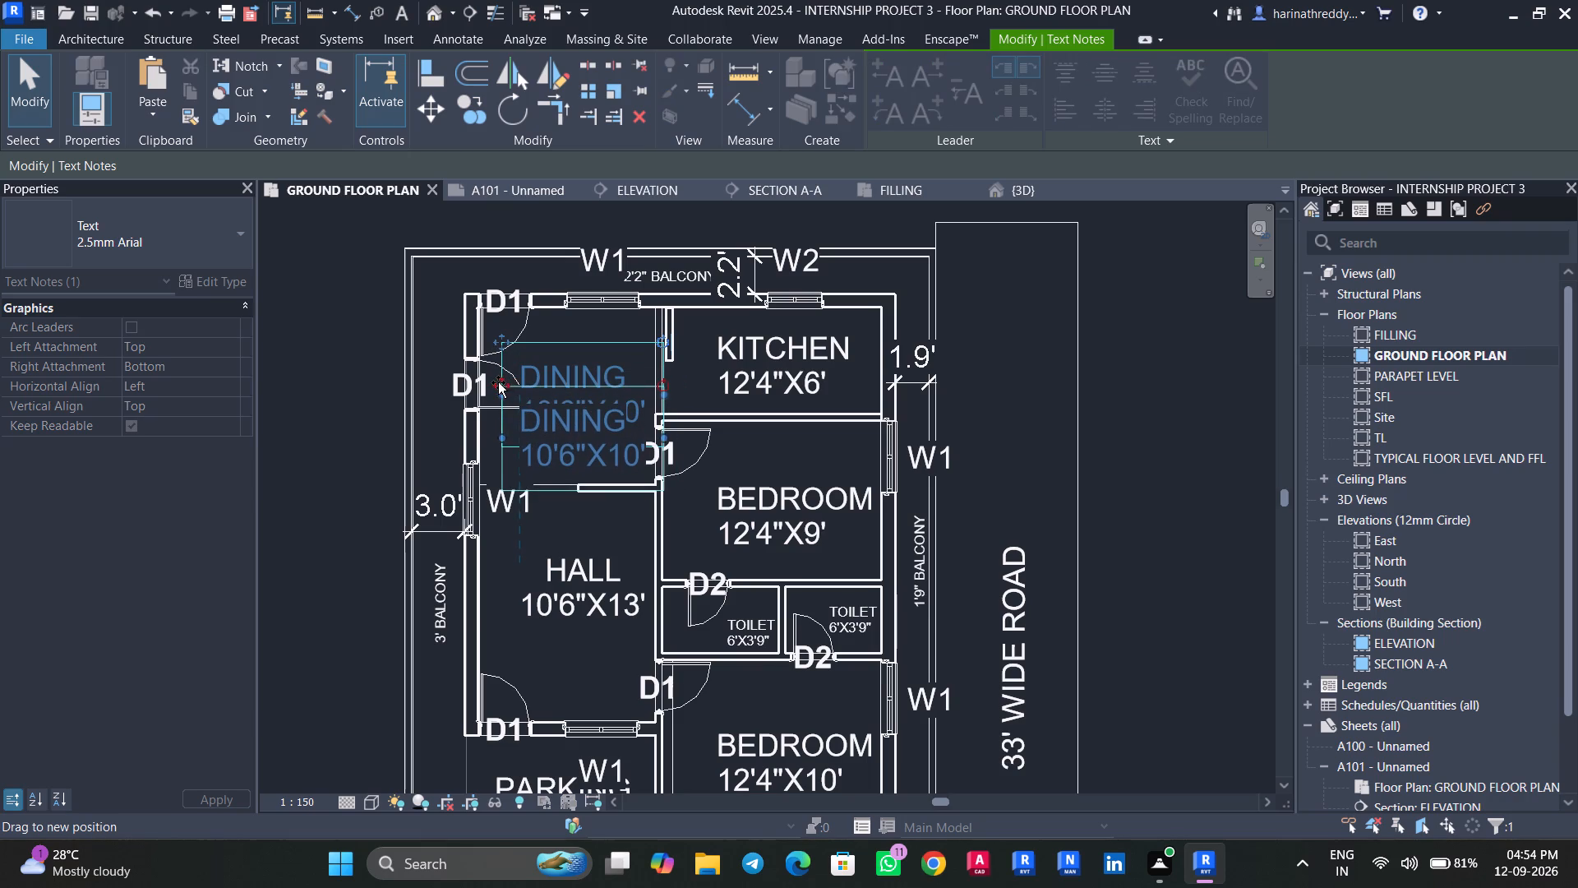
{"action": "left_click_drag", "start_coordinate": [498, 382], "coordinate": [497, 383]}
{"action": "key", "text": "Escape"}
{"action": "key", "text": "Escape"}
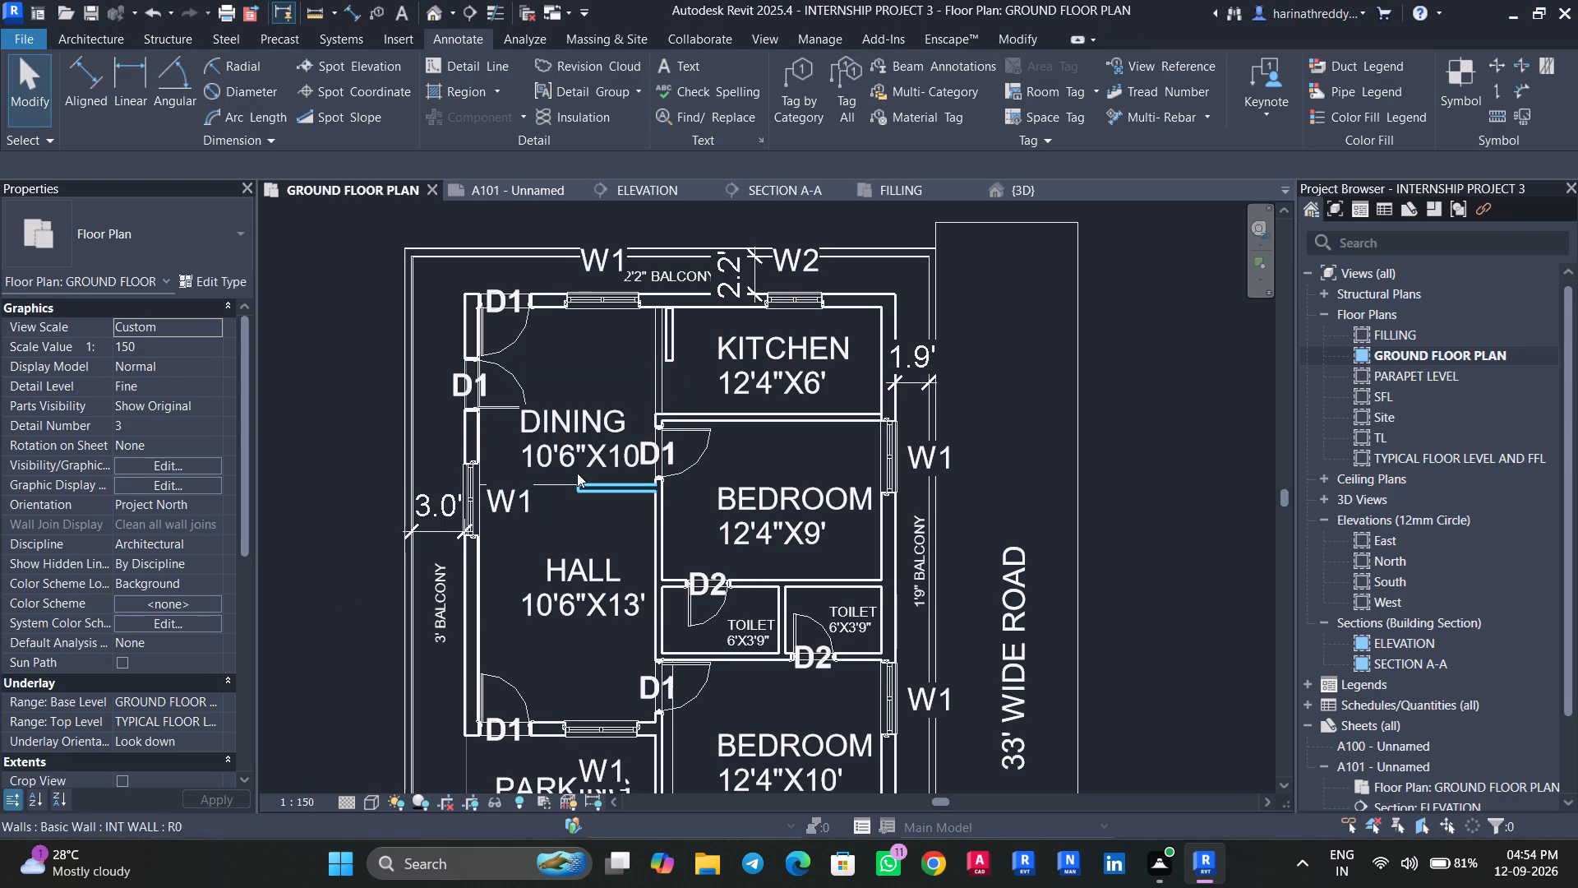
Nudge the DINING 10'6"X10' note up and slightly right so it clears the door swings and the bedroom door's D1 tag.
{"action": "left_click", "coordinate": [571, 467]}
{"action": "key", "text": "Up"}
{"action": "key", "text": "Up"}
{"action": "key", "text": "Up"}
{"action": "key", "text": "Up"}
{"action": "key", "text": "Up"}
{"action": "key", "text": "Up"}
{"action": "key", "text": "Up"}
{"action": "key", "text": "Up"}
{"action": "key", "text": "Up"}
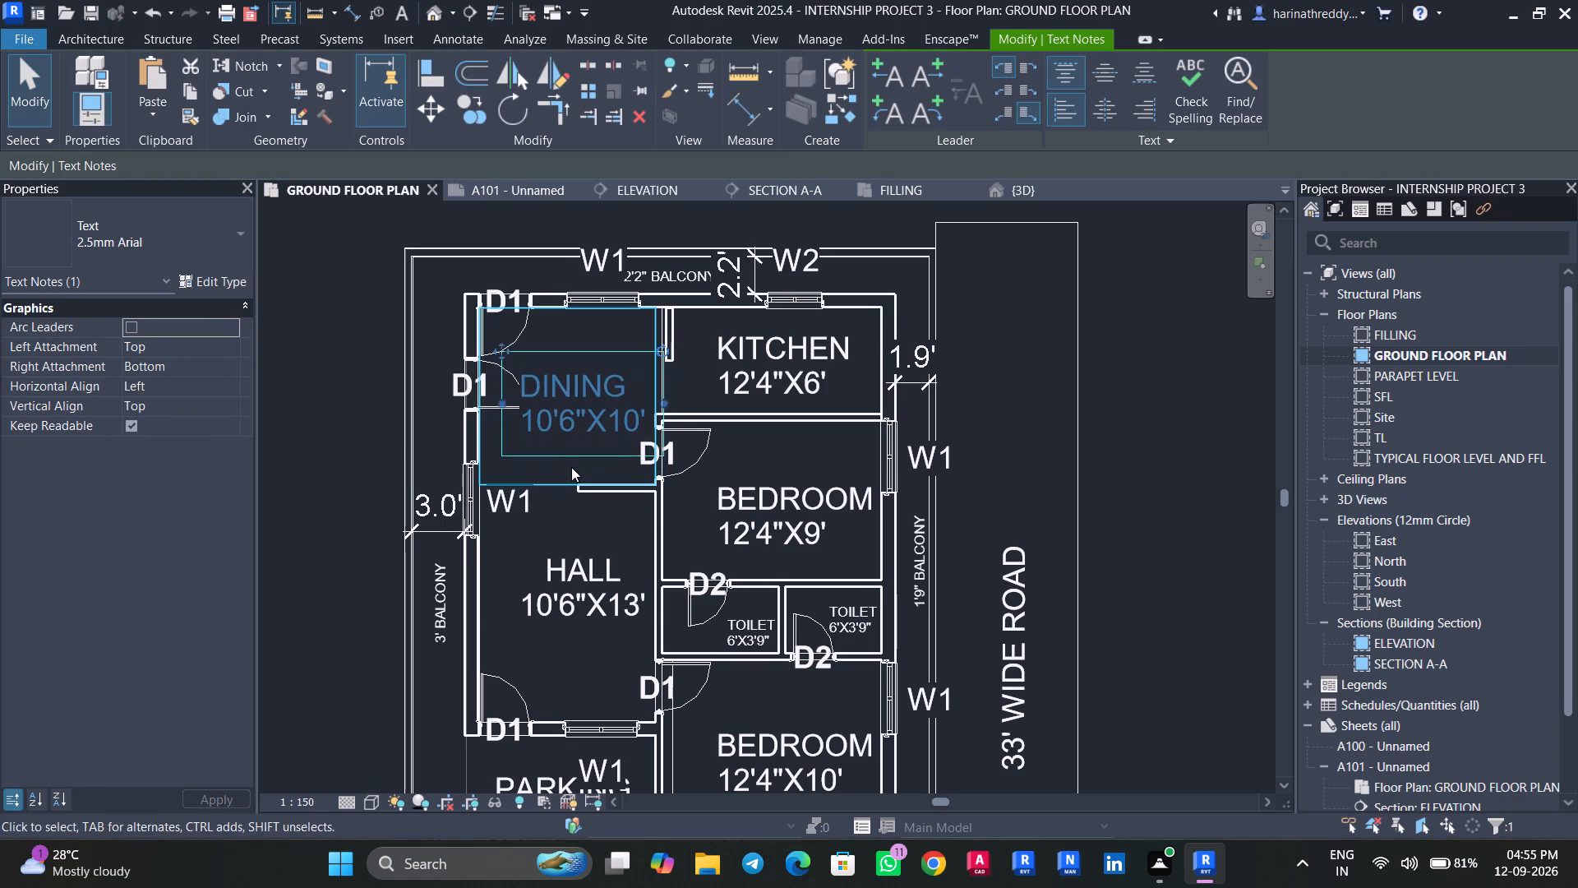
{"action": "key", "text": "Up"}
{"action": "key", "text": "Up"}
{"action": "key", "text": "Up"}
{"action": "key", "text": "Up"}
{"action": "key", "text": "Up"}
{"action": "key", "text": "Right"}
{"action": "key", "text": "Right"}
{"action": "key", "text": "Right"}
{"action": "key", "text": "Escape"}
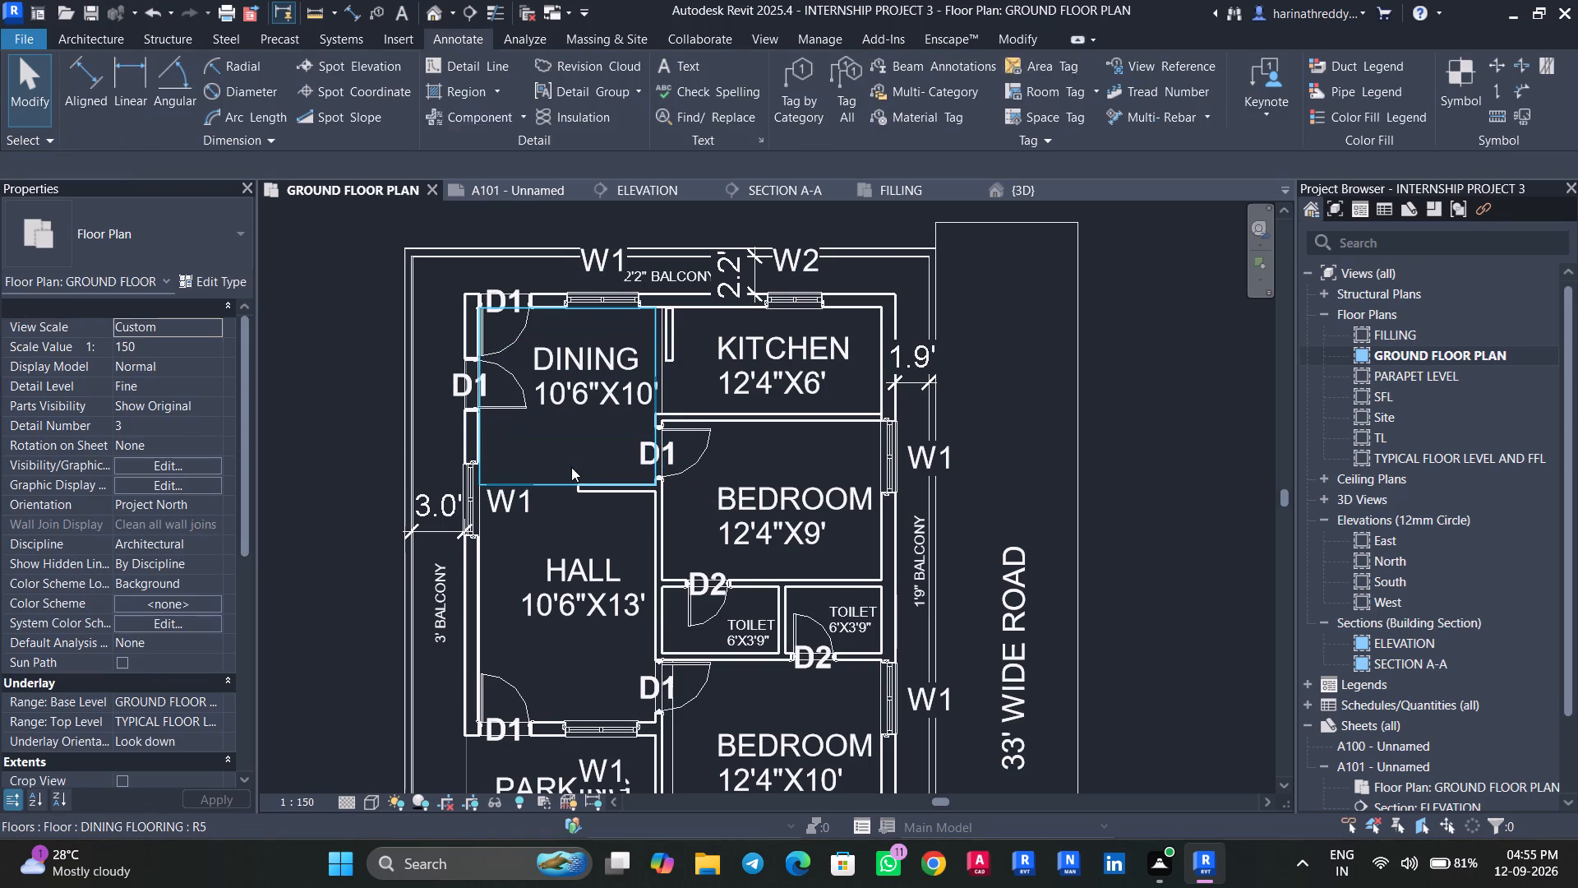
{"action": "key", "text": "Escape"}
Move the W1 tag of the hall's parking-side window up into the hall, clear of the PARKING note.
{"action": "scroll", "coordinate": [543, 437], "scroll_direction": "down", "scroll_amount": 3}
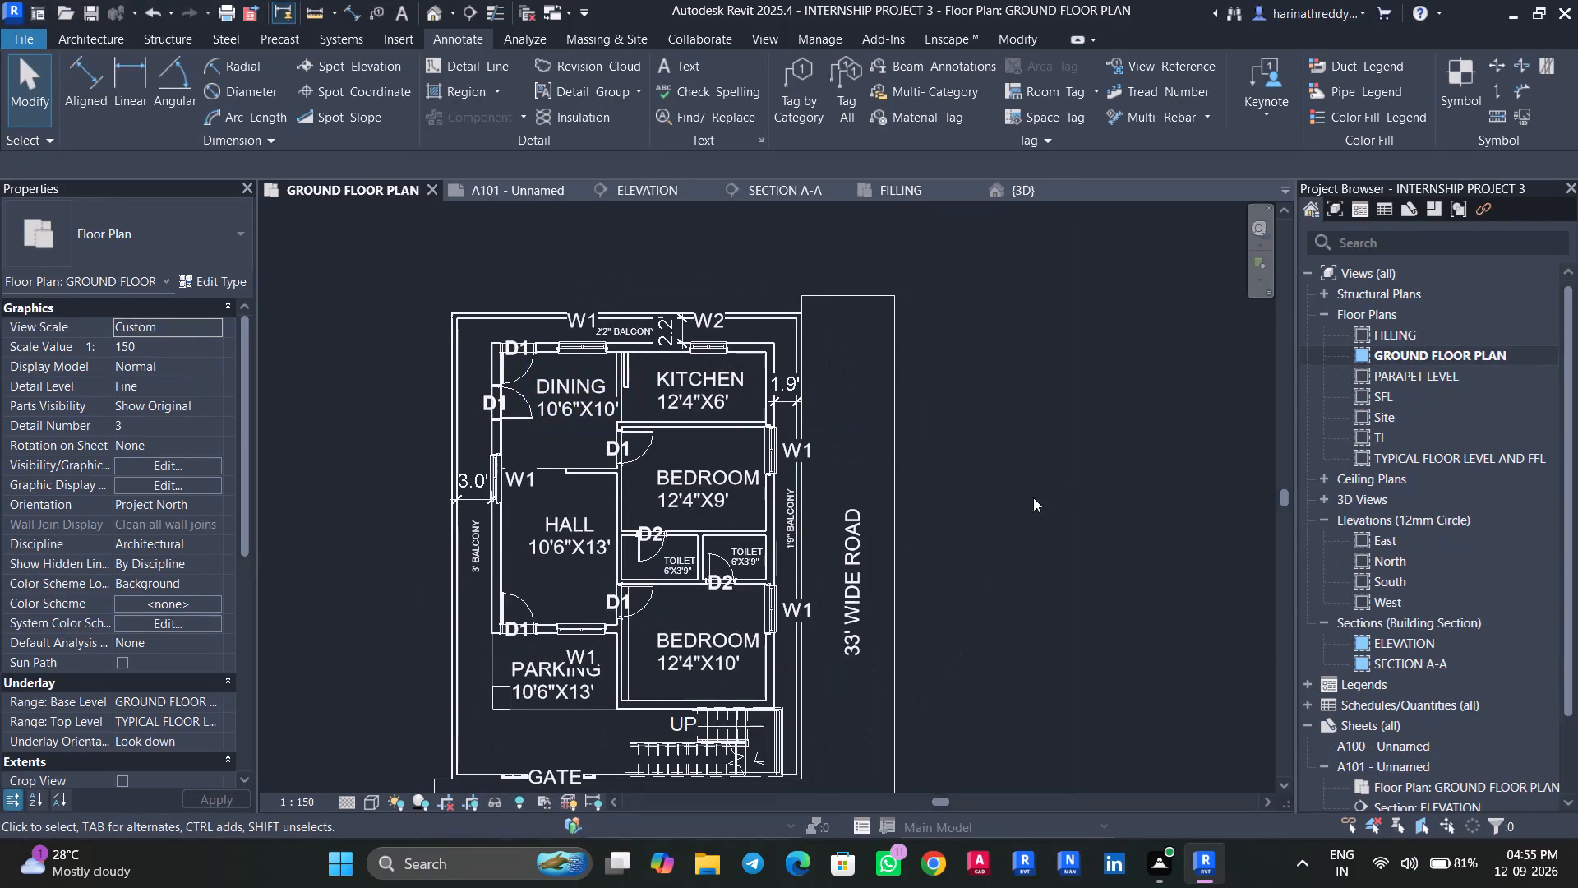
{"action": "middle_click_drag", "start_coordinate": [1007, 588], "coordinate": [1019, 543]}
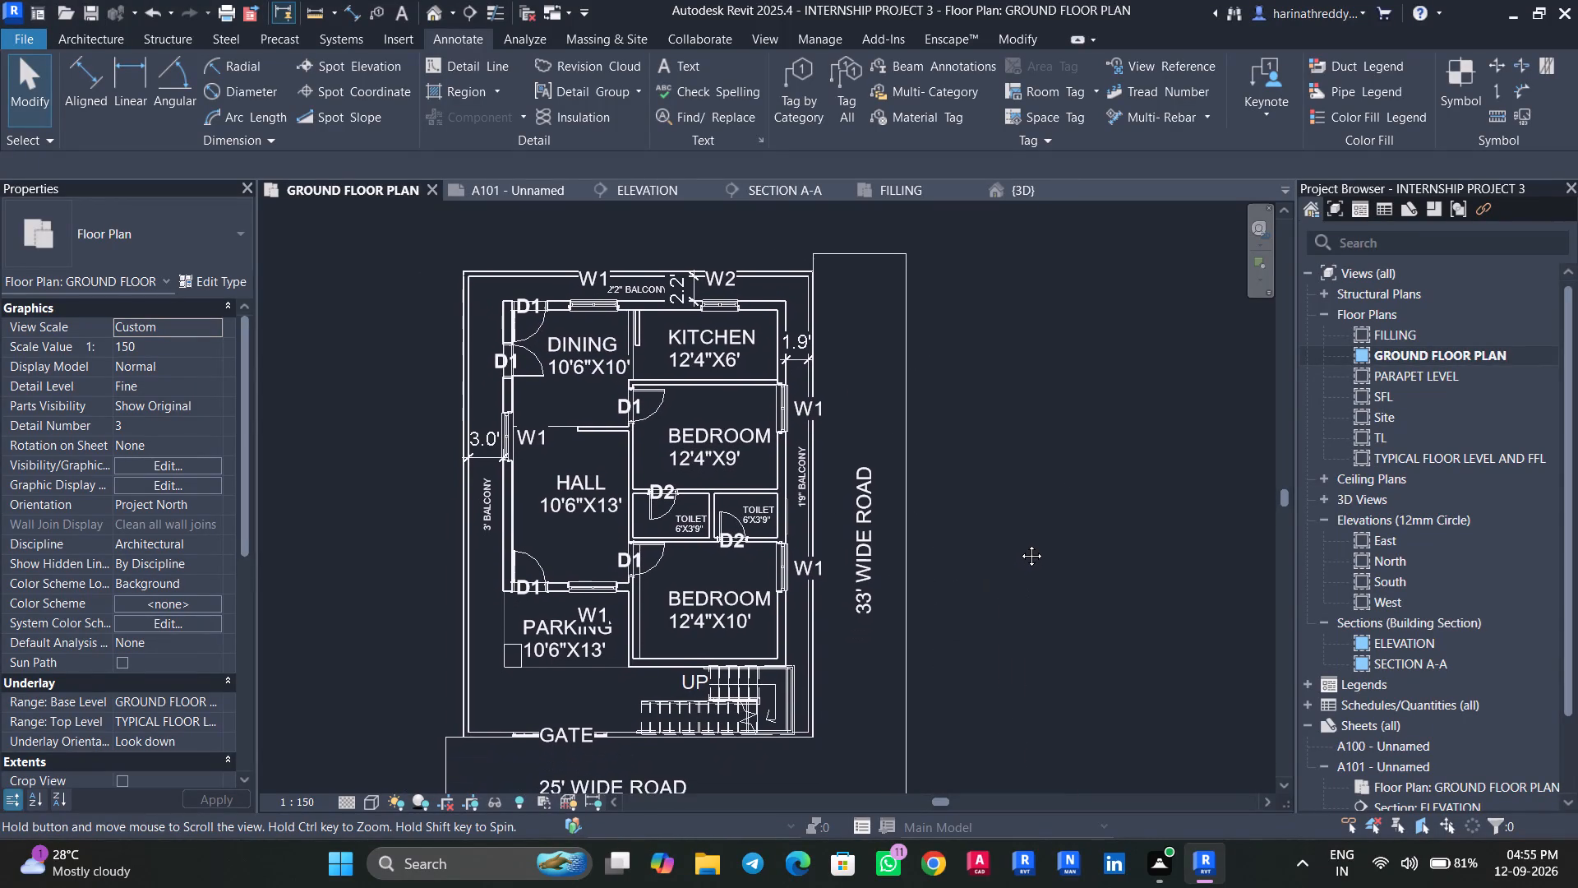
{"action": "middle_click_drag", "start_coordinate": [1019, 543], "coordinate": [1030, 523]}
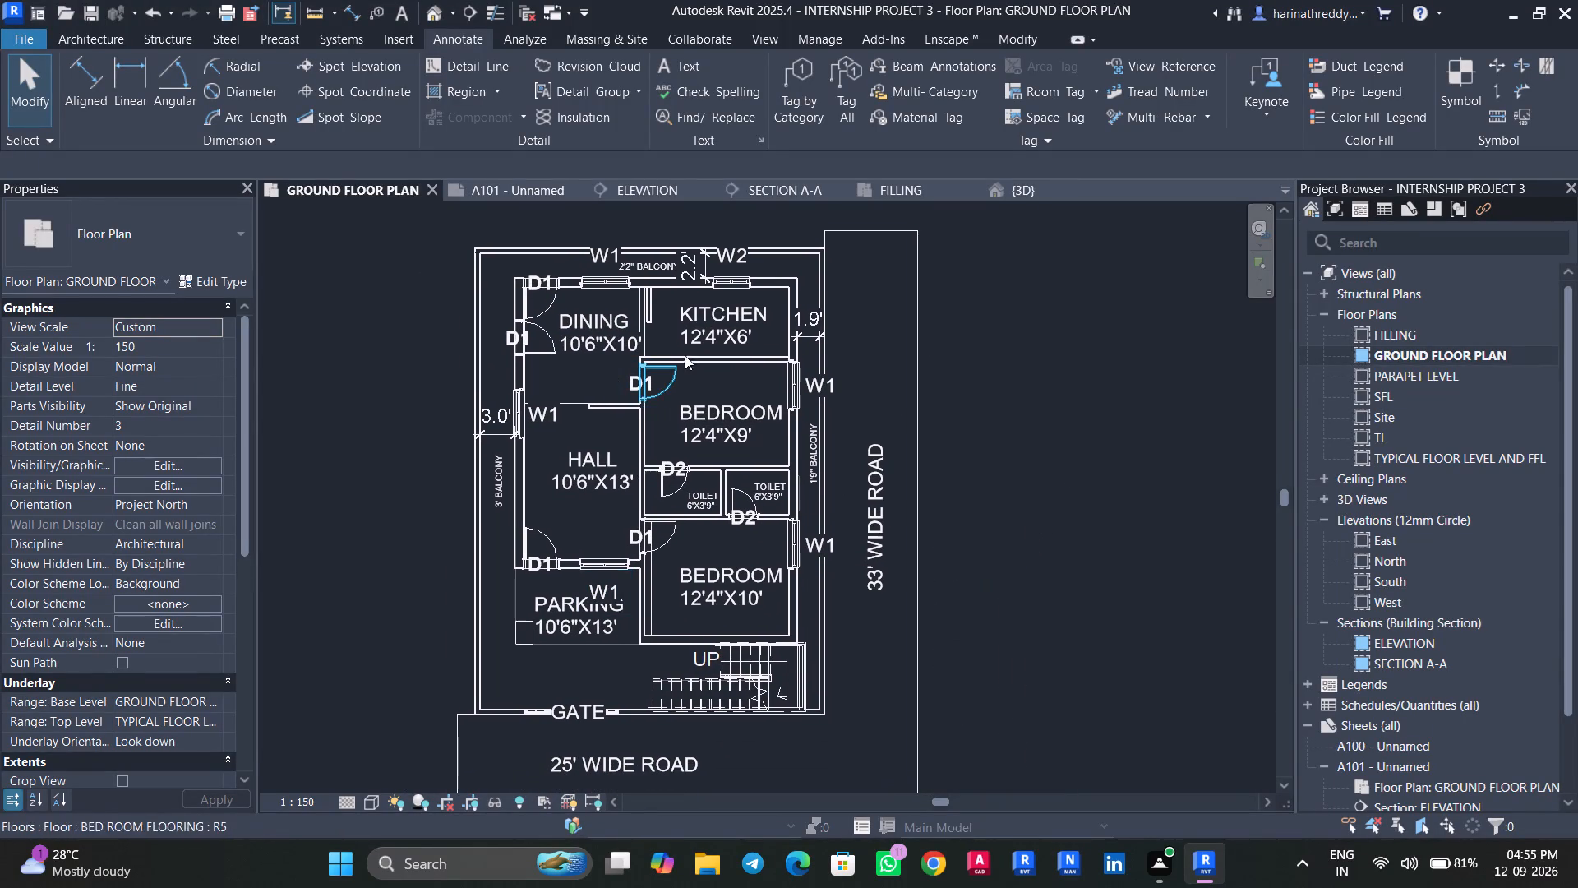
{"action": "left_click", "coordinate": [601, 594]}
{"action": "scroll", "coordinate": [601, 594], "scroll_direction": "up", "scroll_amount": 4}
{"action": "left_click_drag", "start_coordinate": [606, 617], "coordinate": [603, 595]}
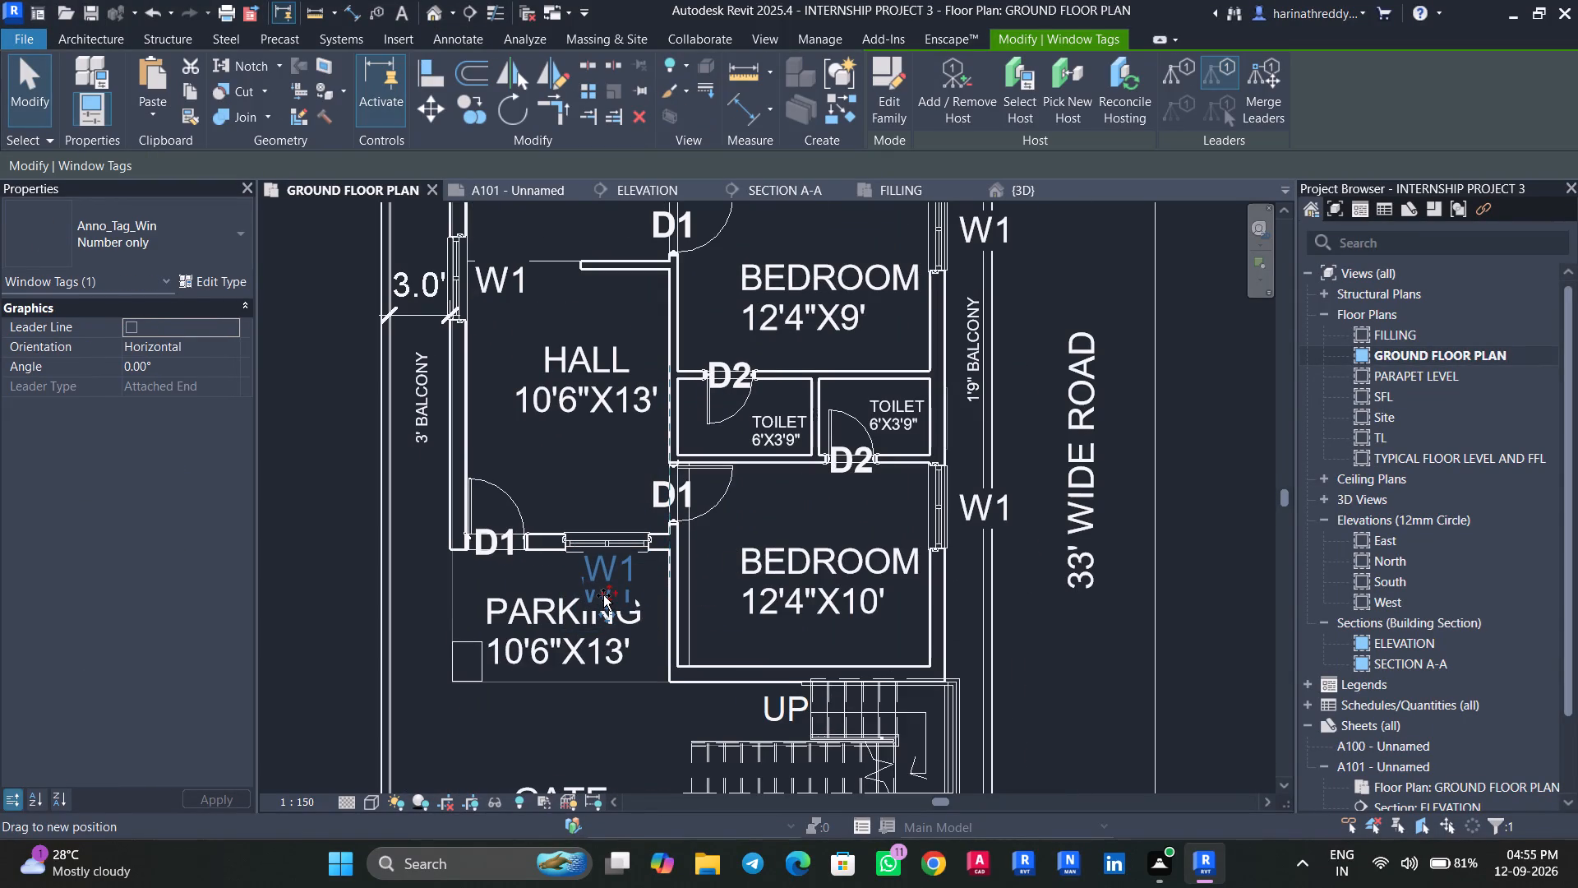
{"action": "left_click_drag", "start_coordinate": [603, 595], "coordinate": [601, 543]}
{"action": "key", "text": "Escape"}
{"action": "key", "text": "Escape"}
In the TYPICAL FLOOR LEVEL AND FFL plan, set the mark of the window on the 3' balcony wall to W1.
{"action": "scroll", "coordinate": [712, 516], "scroll_direction": "down", "scroll_amount": 5}
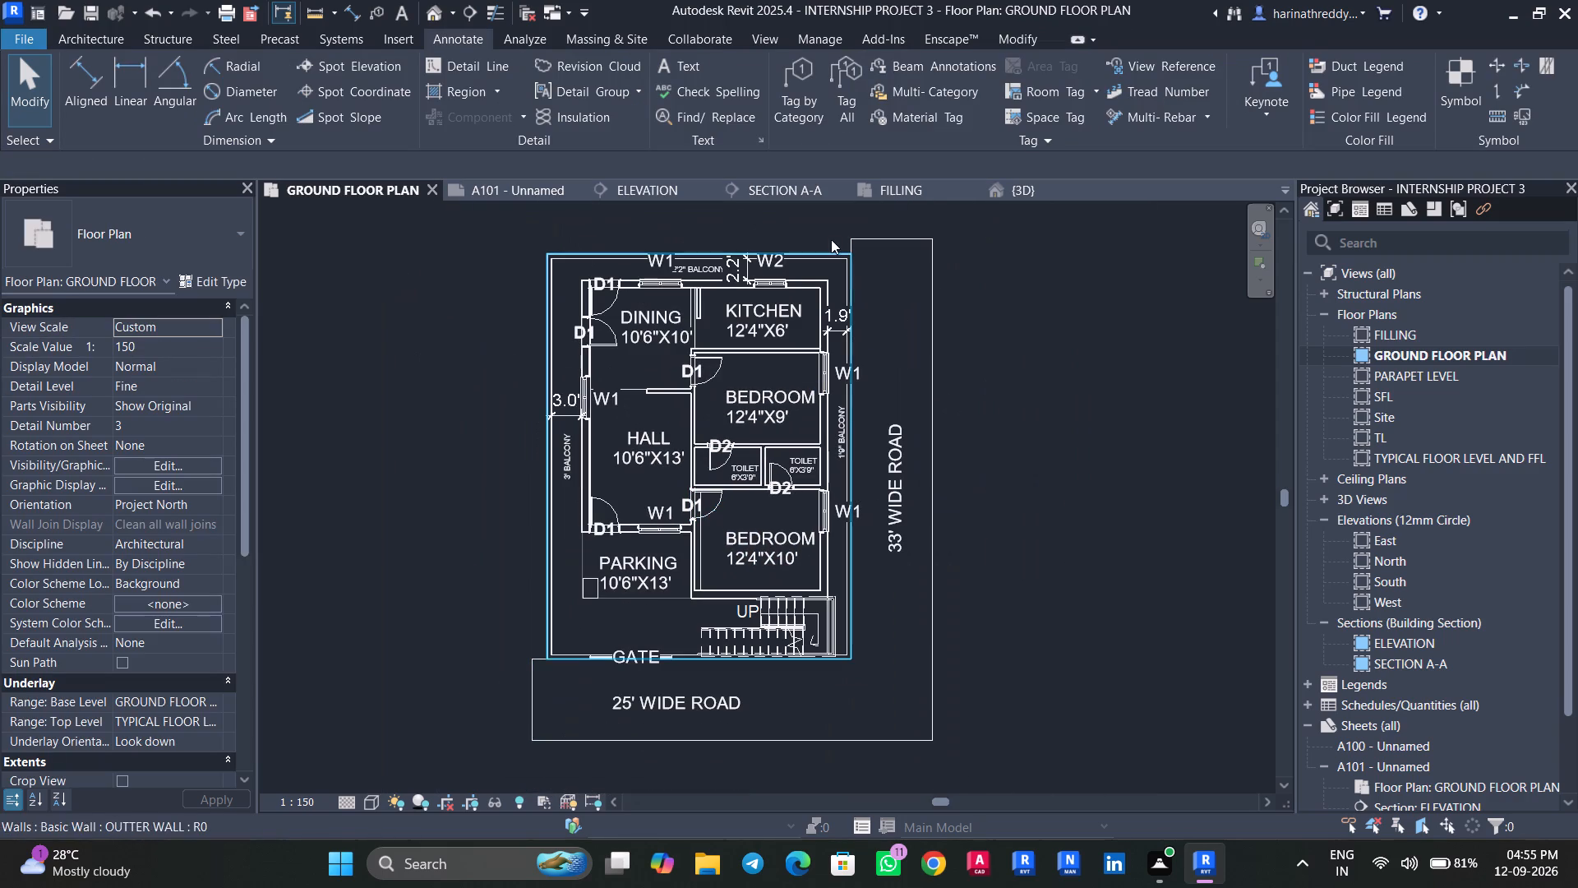
{"action": "double_click", "coordinate": [1409, 462]}
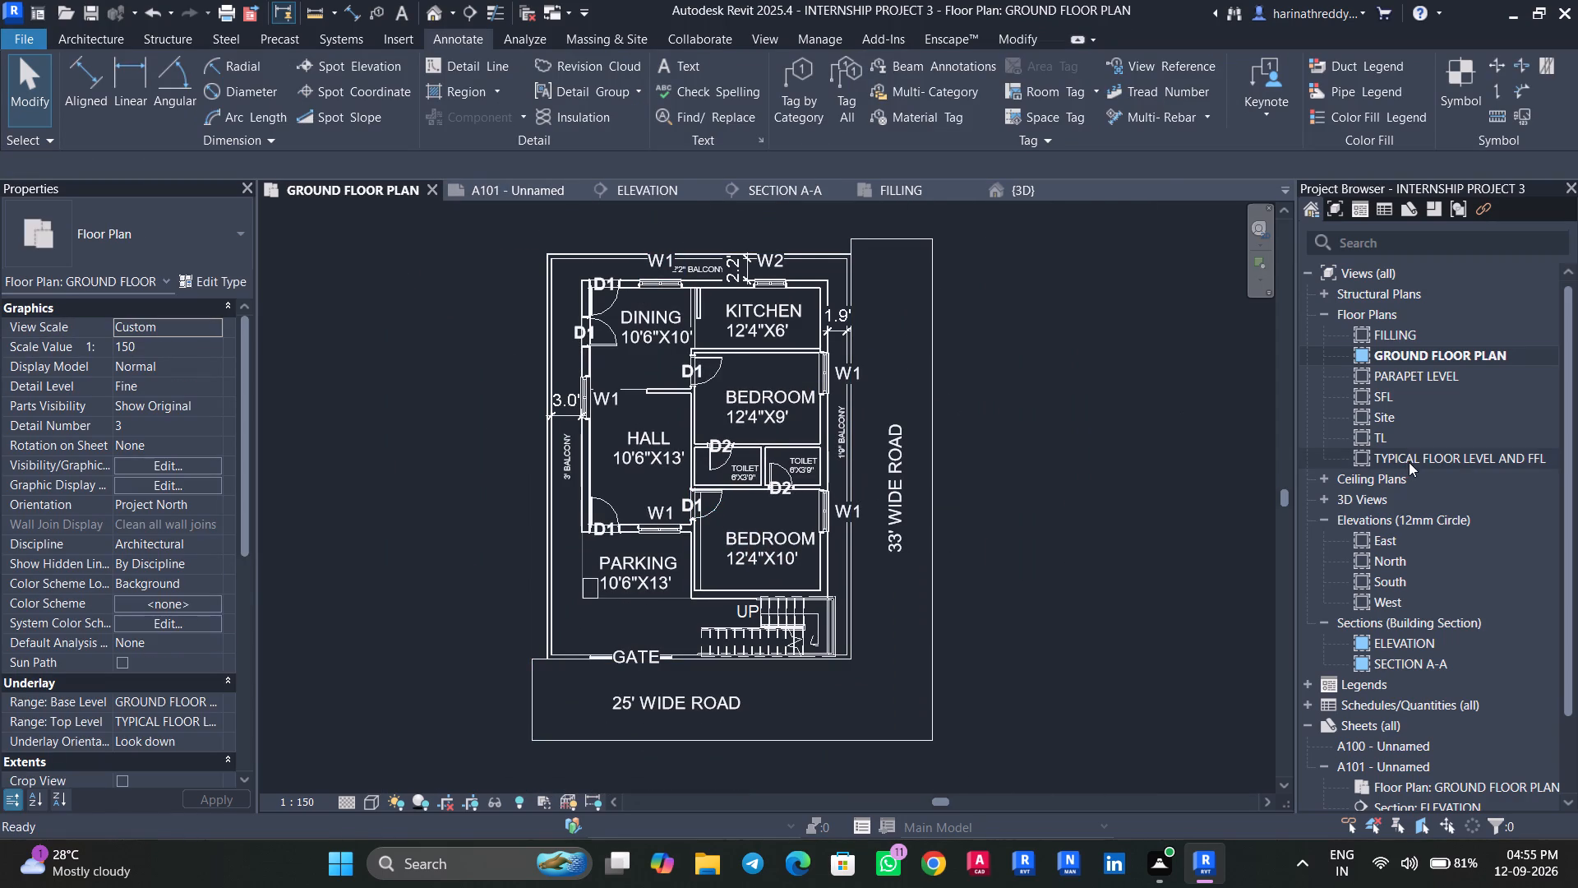
{"action": "left_click", "coordinate": [570, 377]}
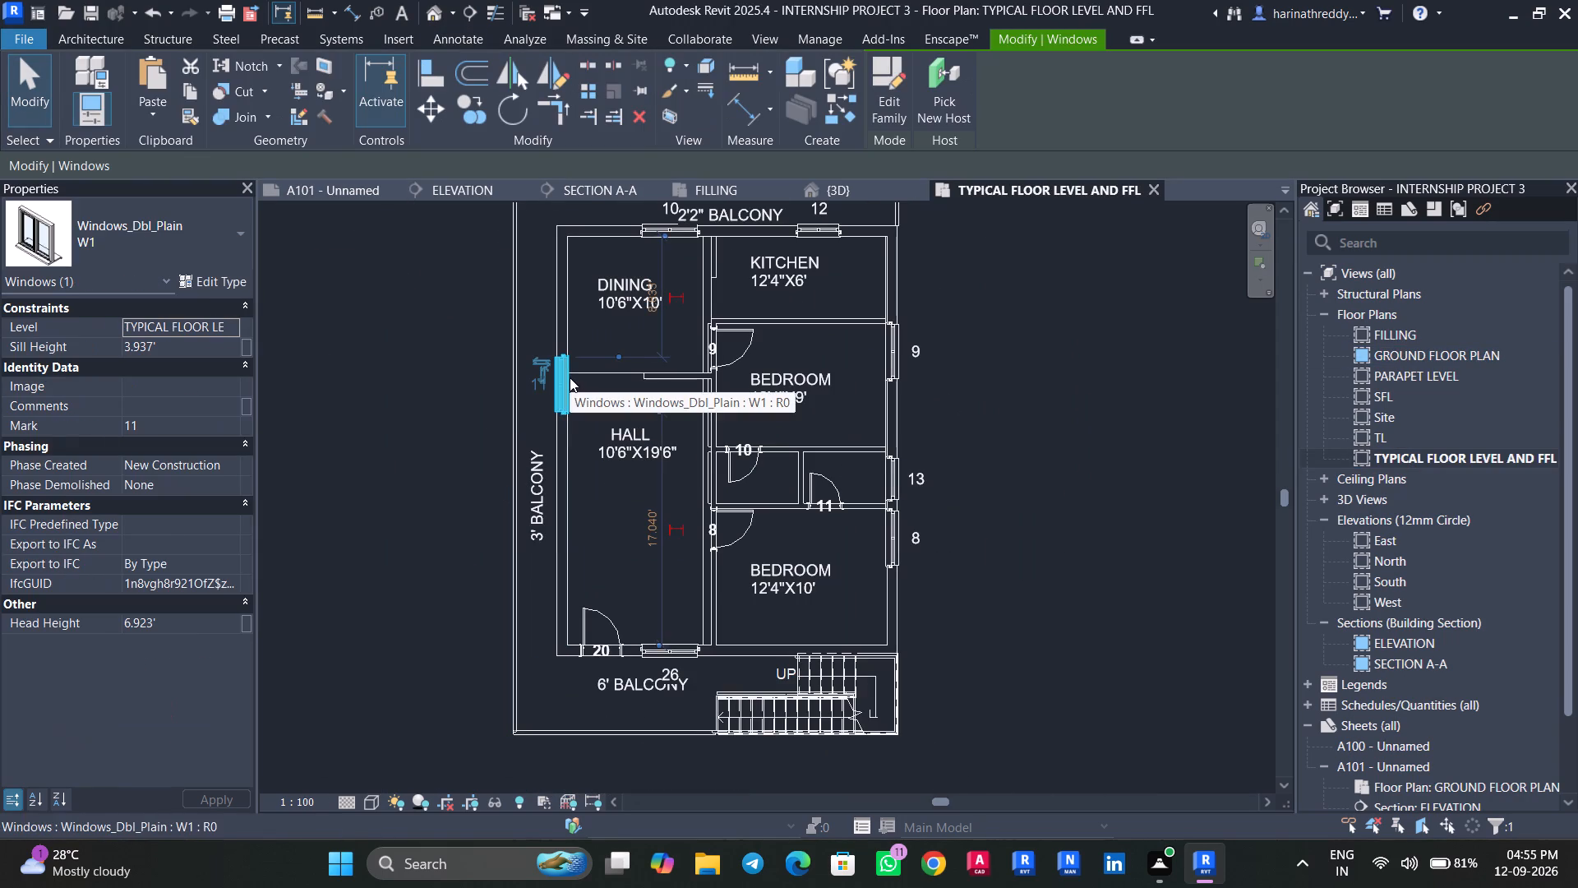
{"action": "left_click", "coordinate": [160, 427]}
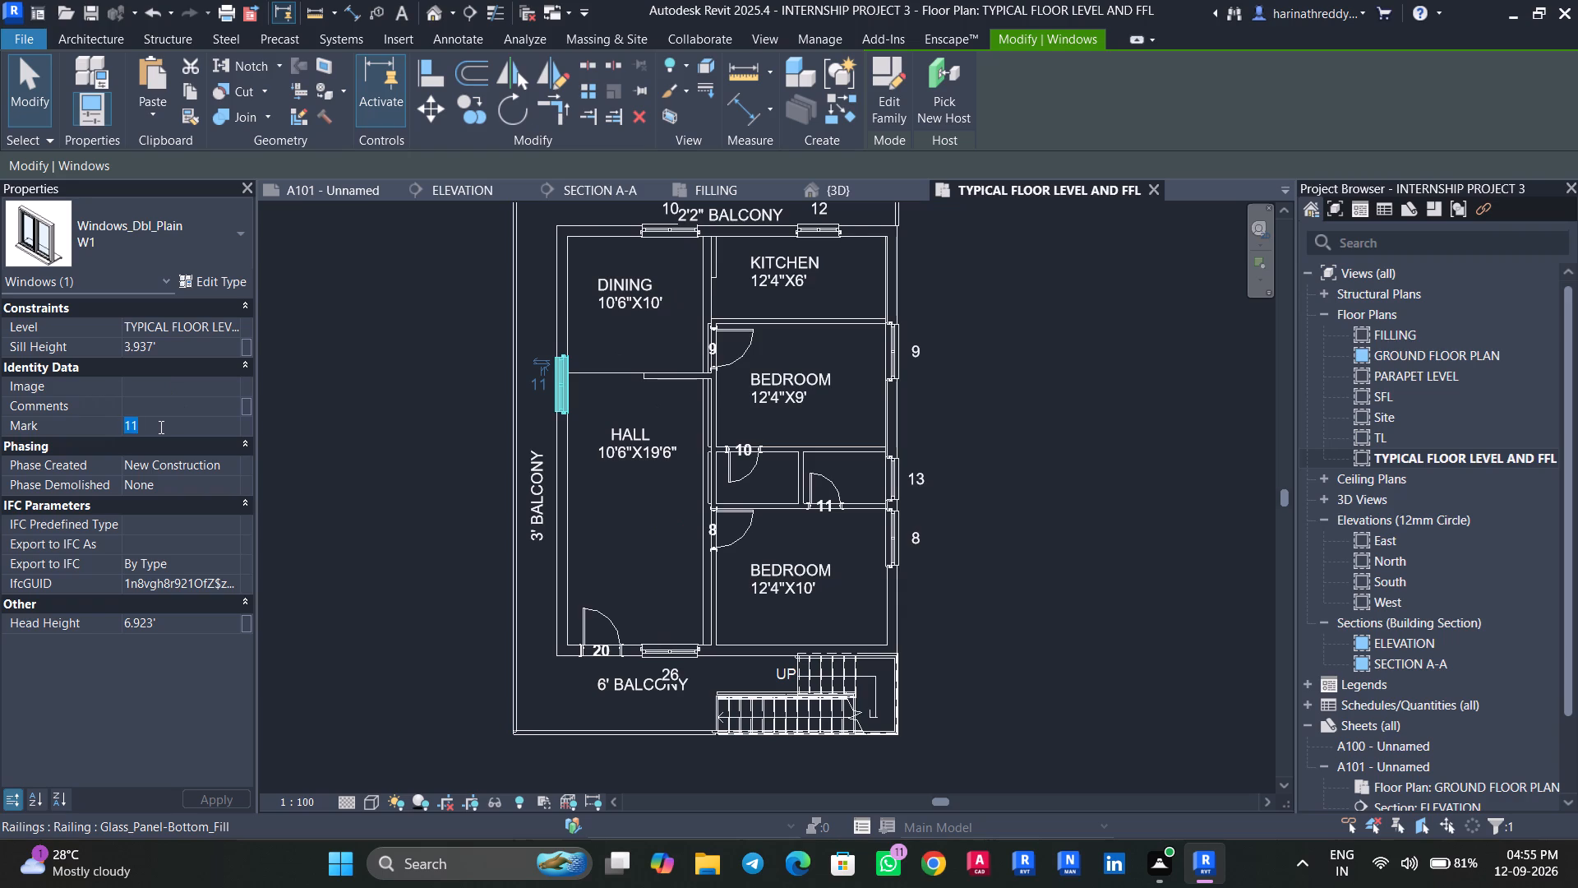
{"action": "type", "text": "W1"}
{"action": "left_click", "coordinate": [845, 482]}
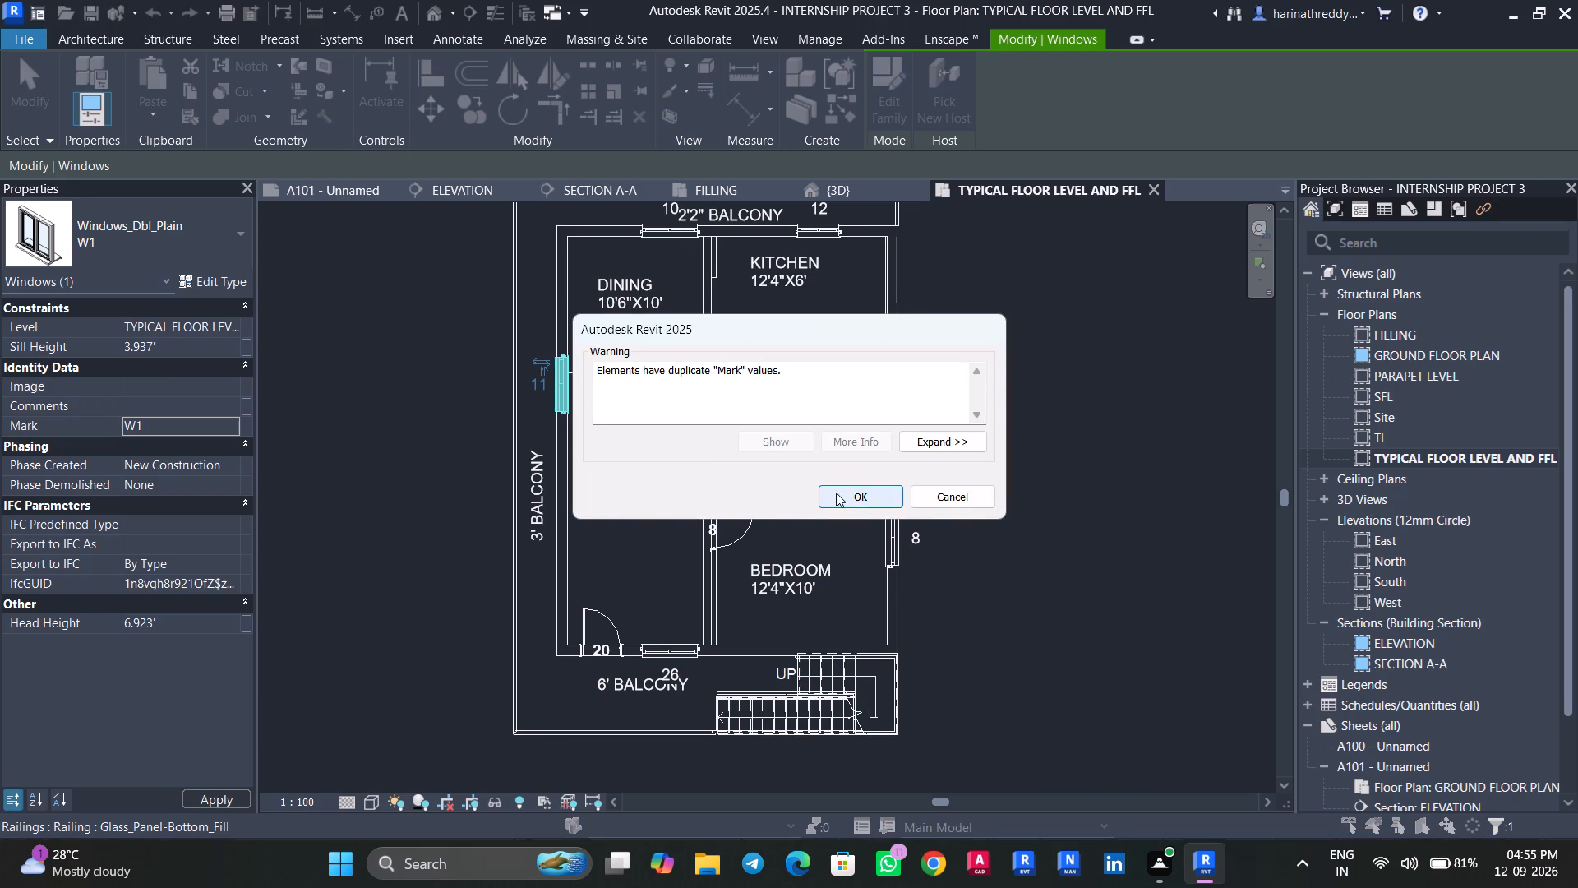
{"action": "left_click", "coordinate": [849, 493]}
{"action": "key", "text": "Escape"}
{"action": "key", "text": "Escape"}
Set the mark of the toilet door opening off the typical floor's 12'4"X9' bedroom to D2.
{"action": "scroll", "coordinate": [743, 473], "scroll_direction": "up", "scroll_amount": 2}
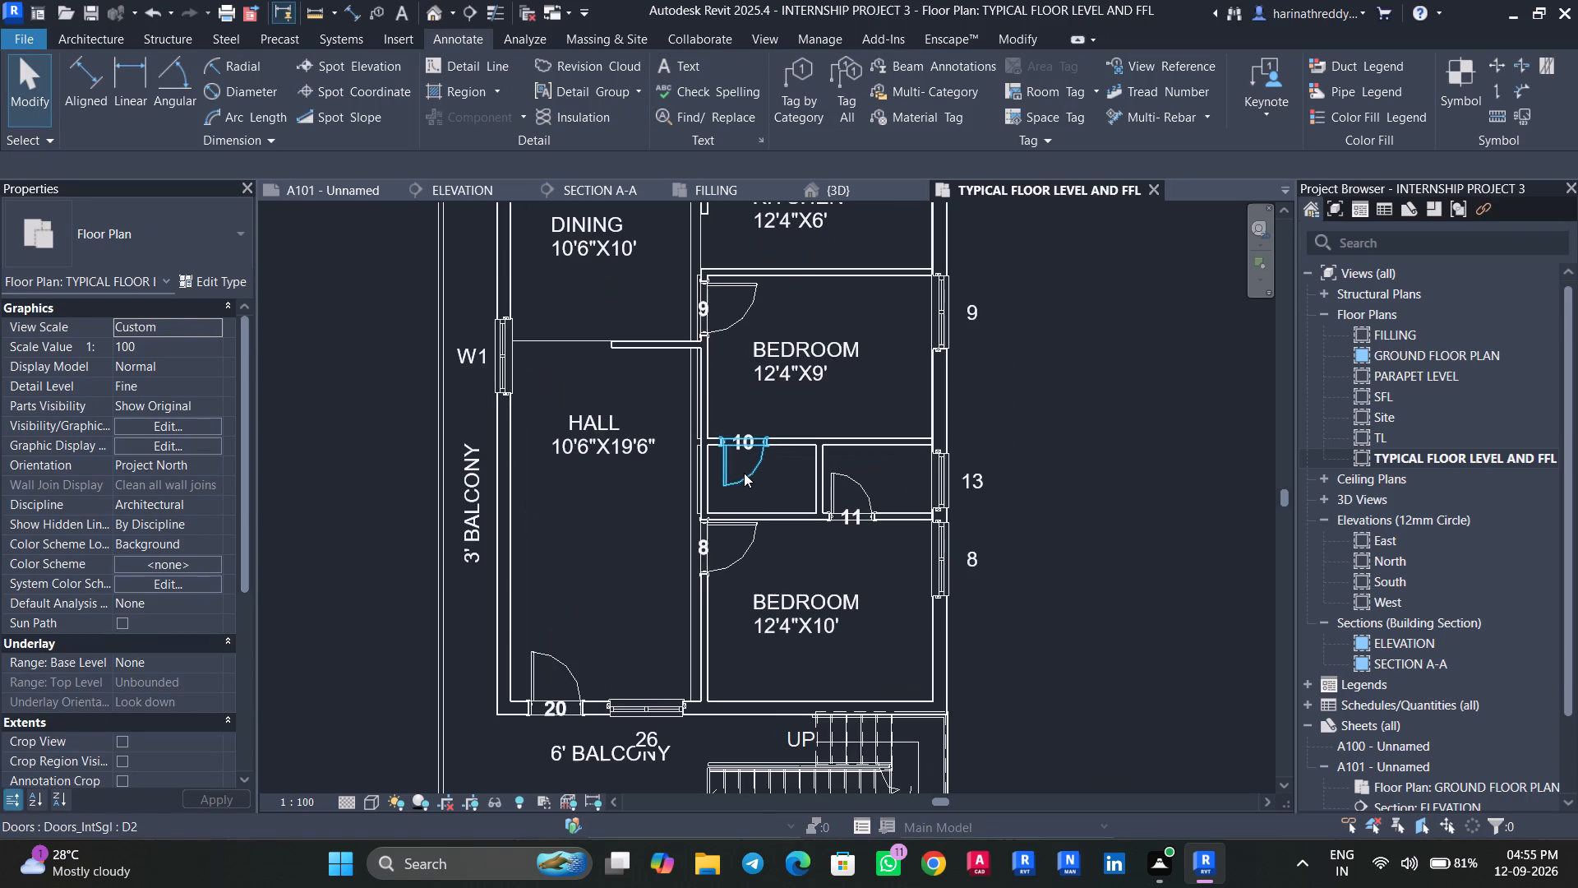
{"action": "left_click", "coordinate": [744, 473]}
{"action": "left_click", "coordinate": [176, 525]}
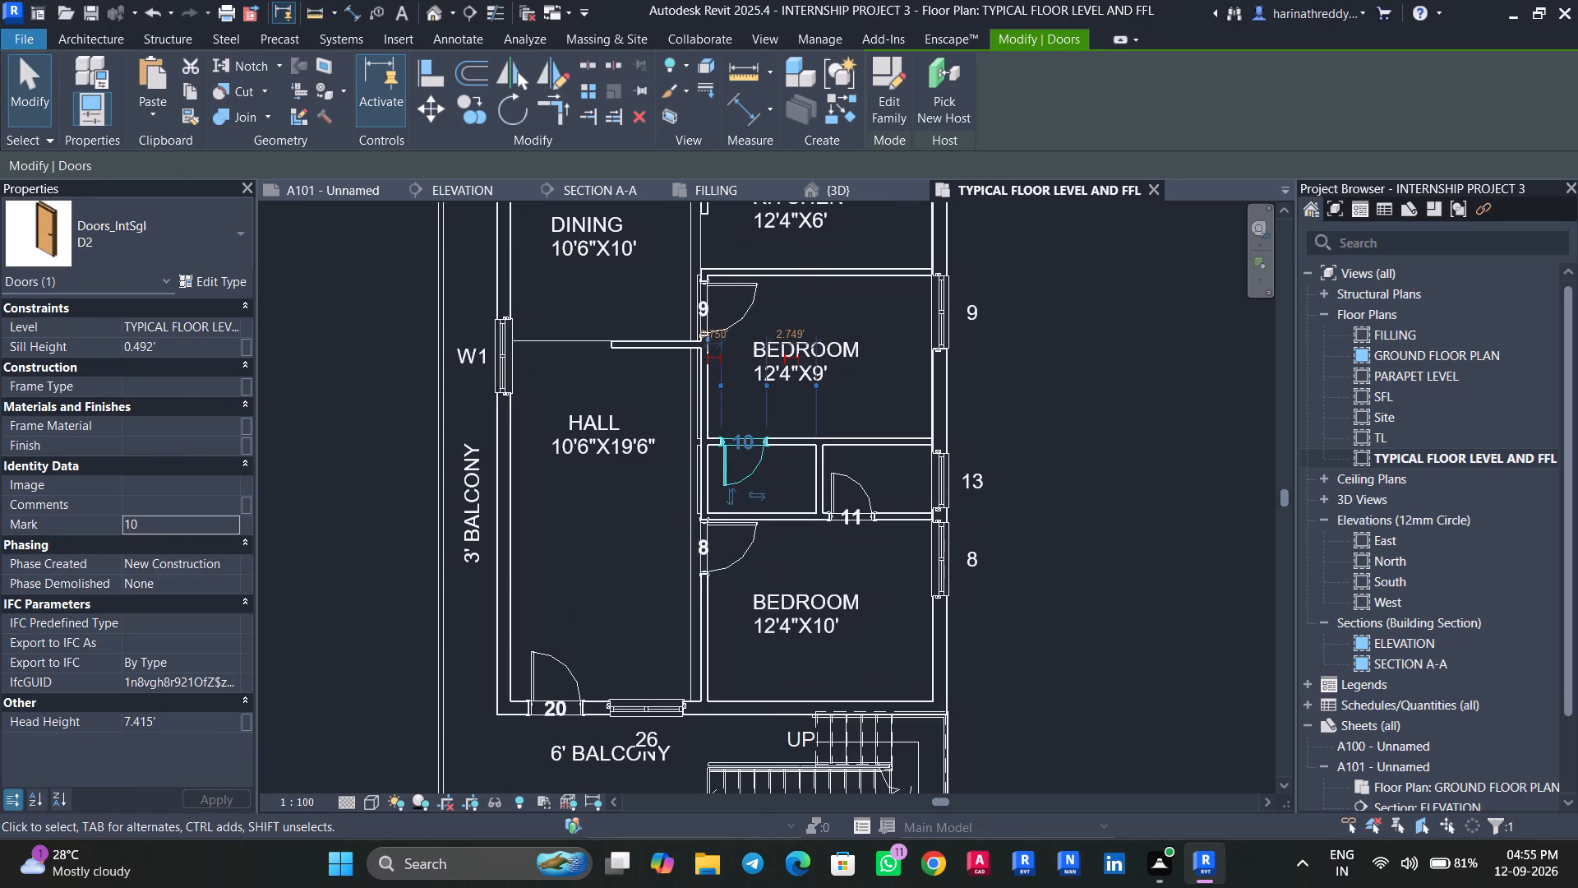
{"action": "type", "text": "D2"}
{"action": "left_click", "coordinate": [839, 506]}
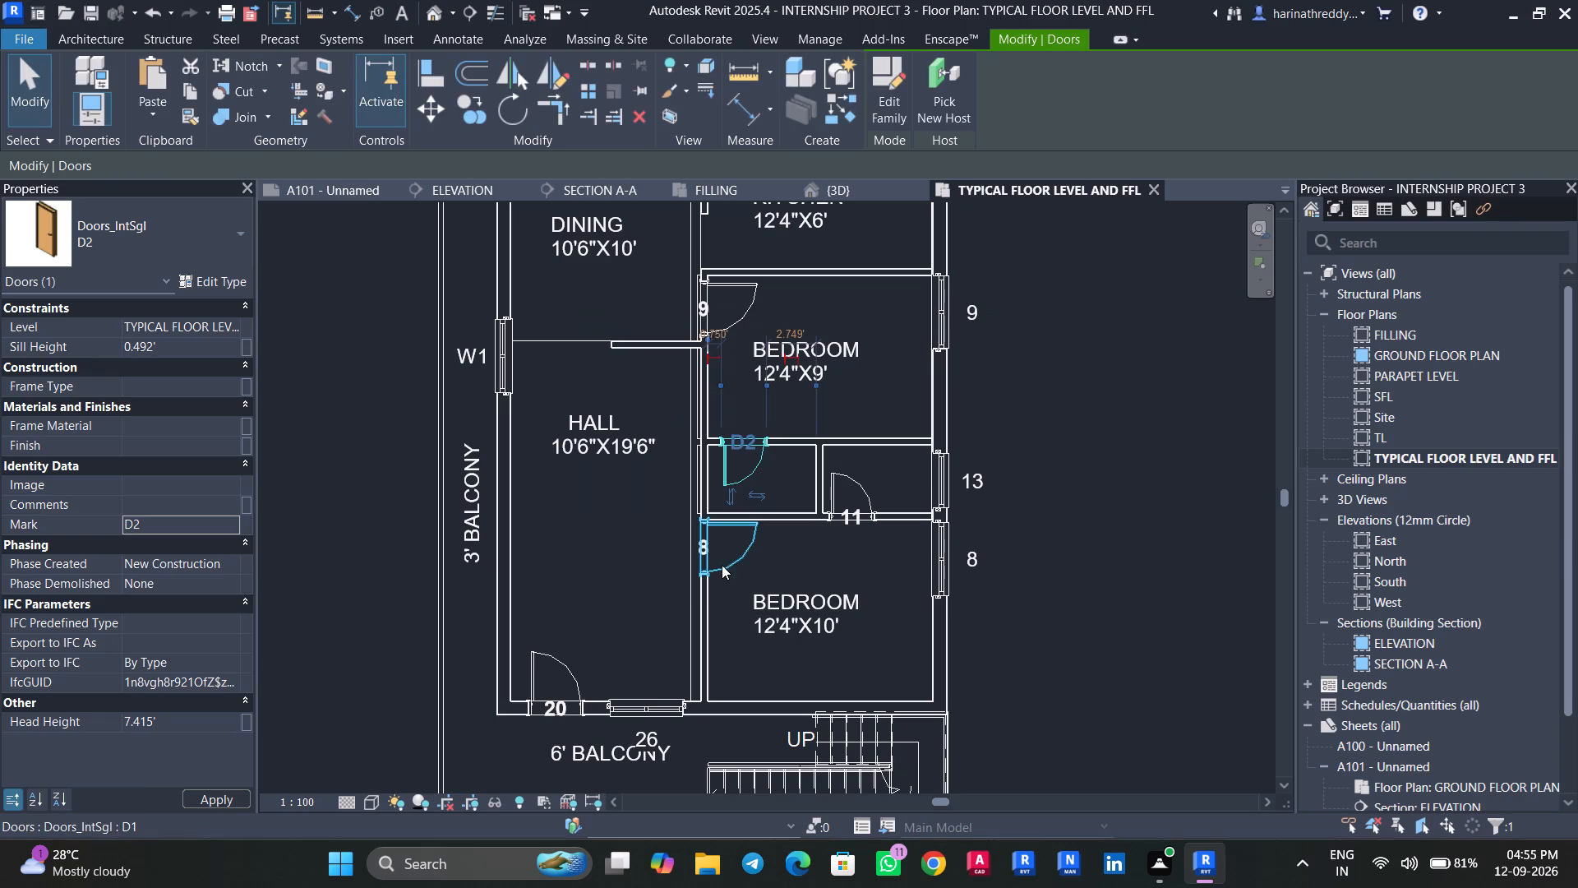
{"action": "key", "text": "Escape"}
Set the mark of the typical floor's 12'4"X10' bedroom door to D1, accepting the duplicate value.
{"action": "left_click", "coordinate": [728, 561]}
{"action": "left_click", "coordinate": [156, 519]}
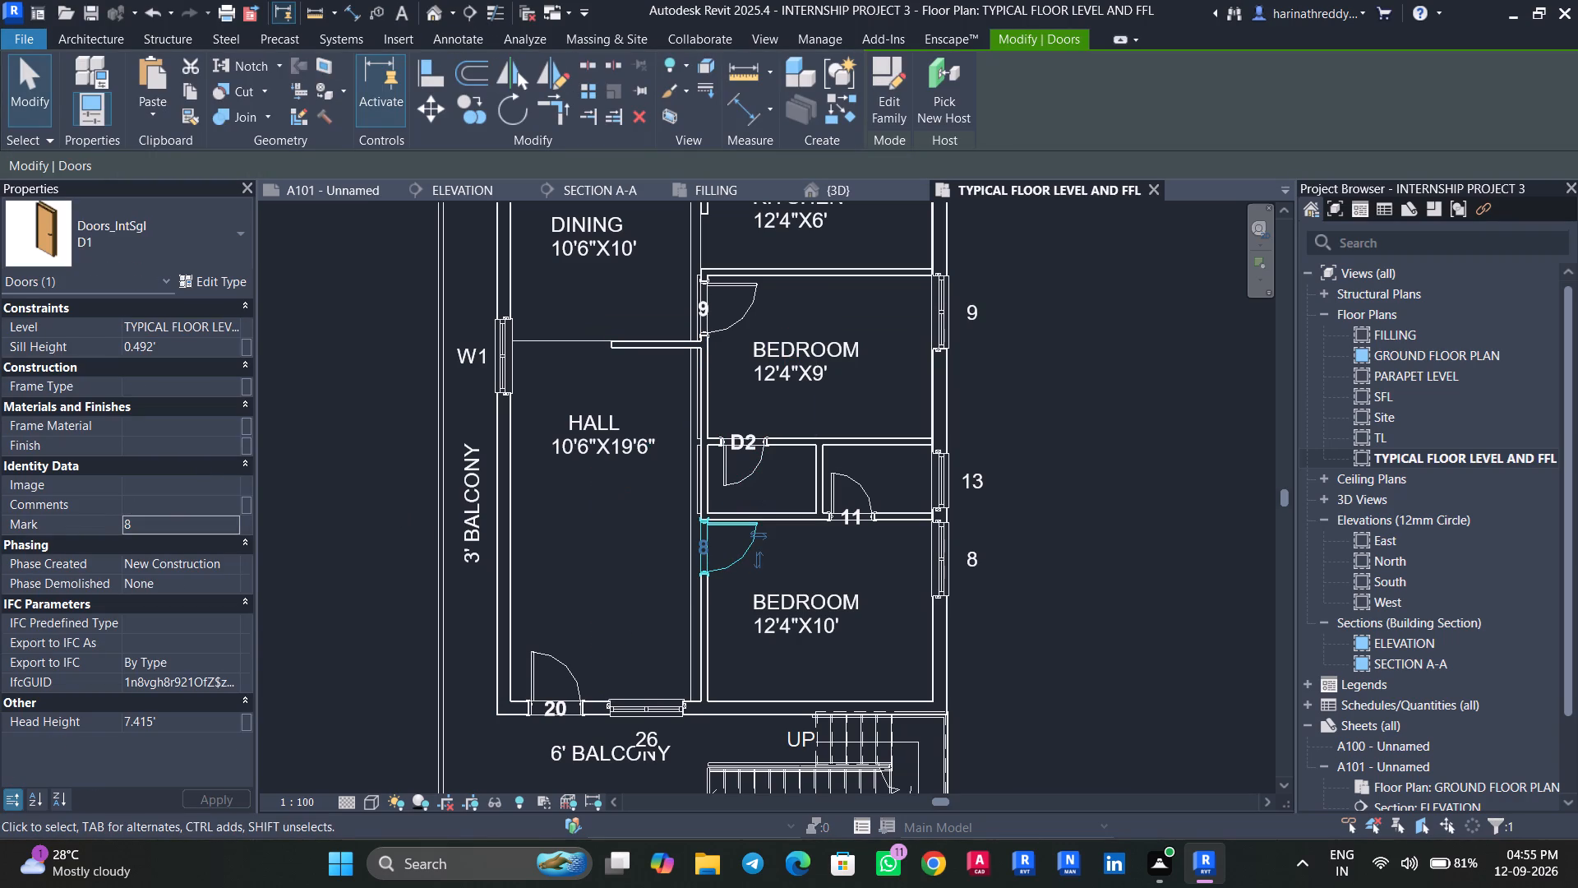
{"action": "type", "text": "D1"}
{"action": "left_click", "coordinate": [851, 499]}
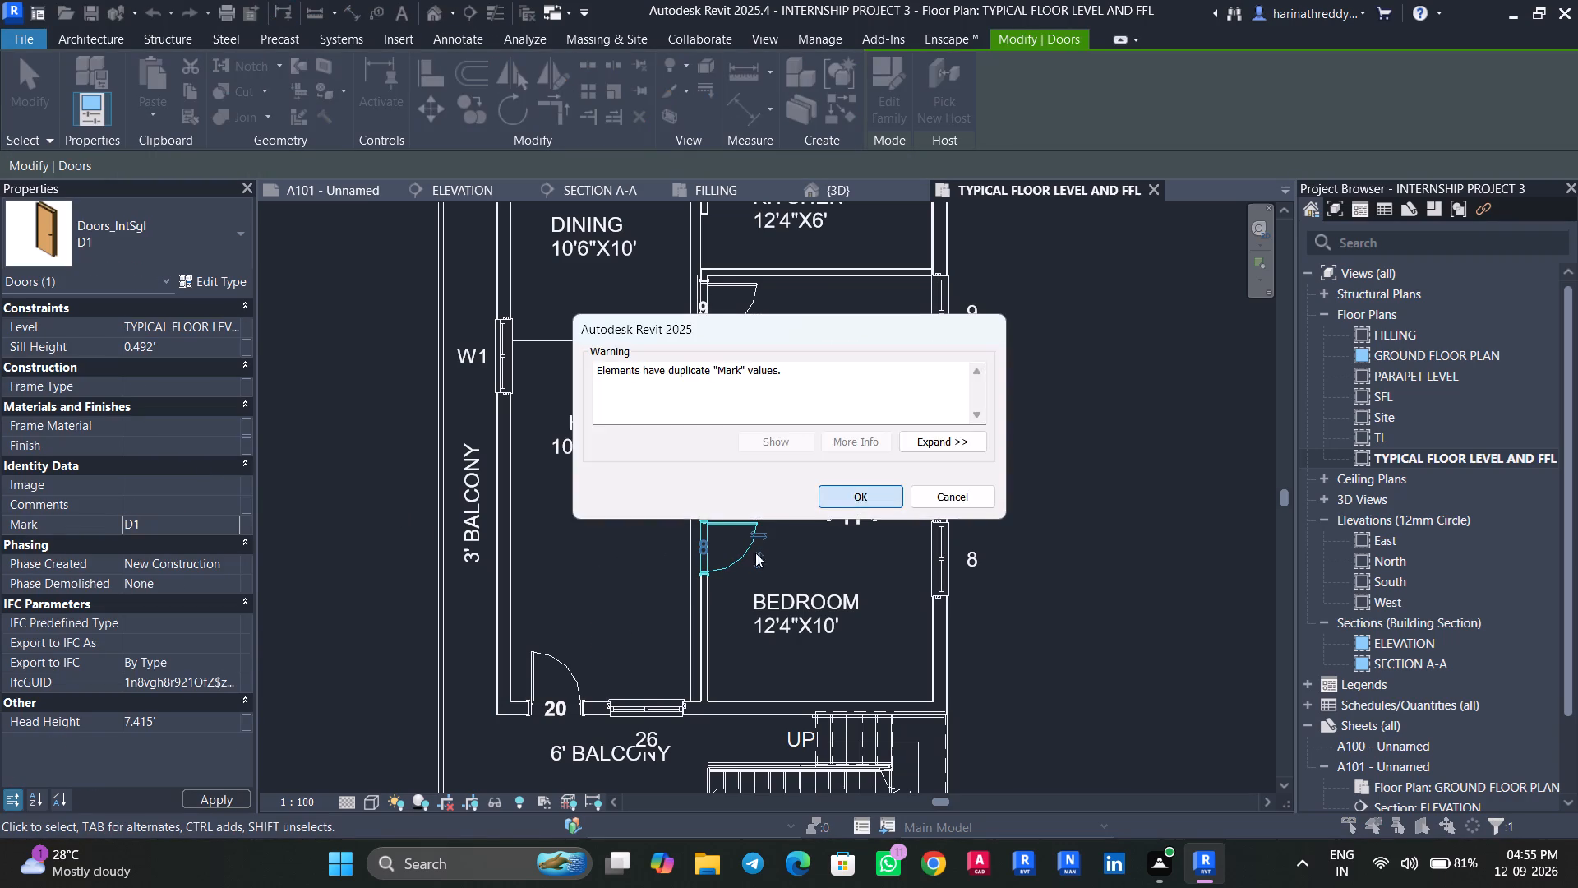
Set the mark of the typical floor hall's entrance door on the 6' balcony wall to D1, accepting the duplicate value.
{"action": "key", "text": "Escape"}
{"action": "left_click", "coordinate": [544, 653]}
{"action": "left_click", "coordinate": [161, 516]}
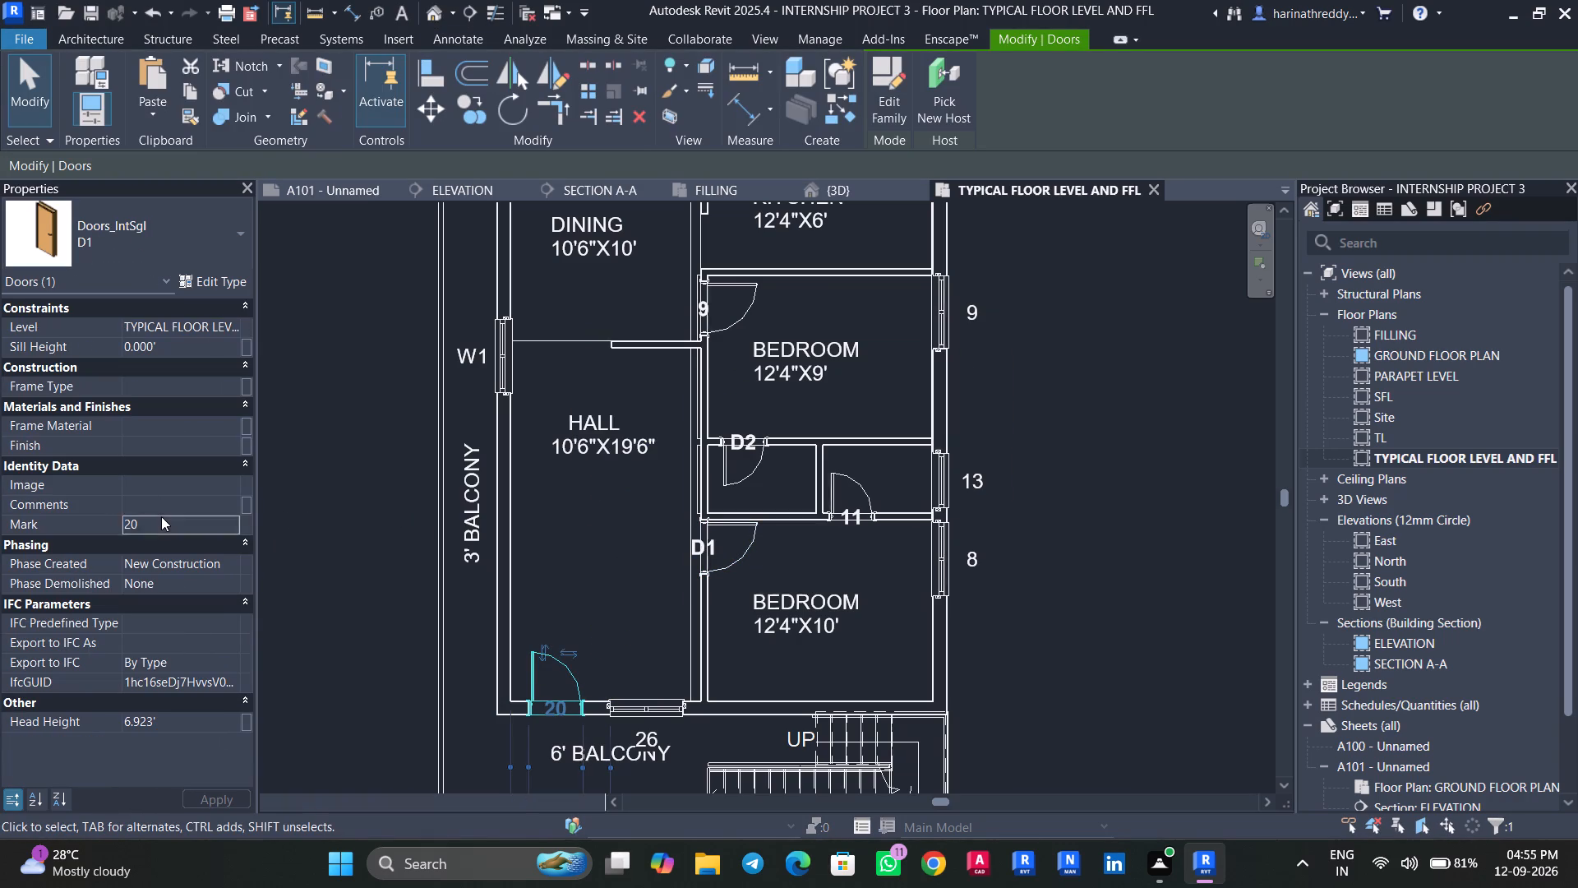
{"action": "type", "text": "D1"}
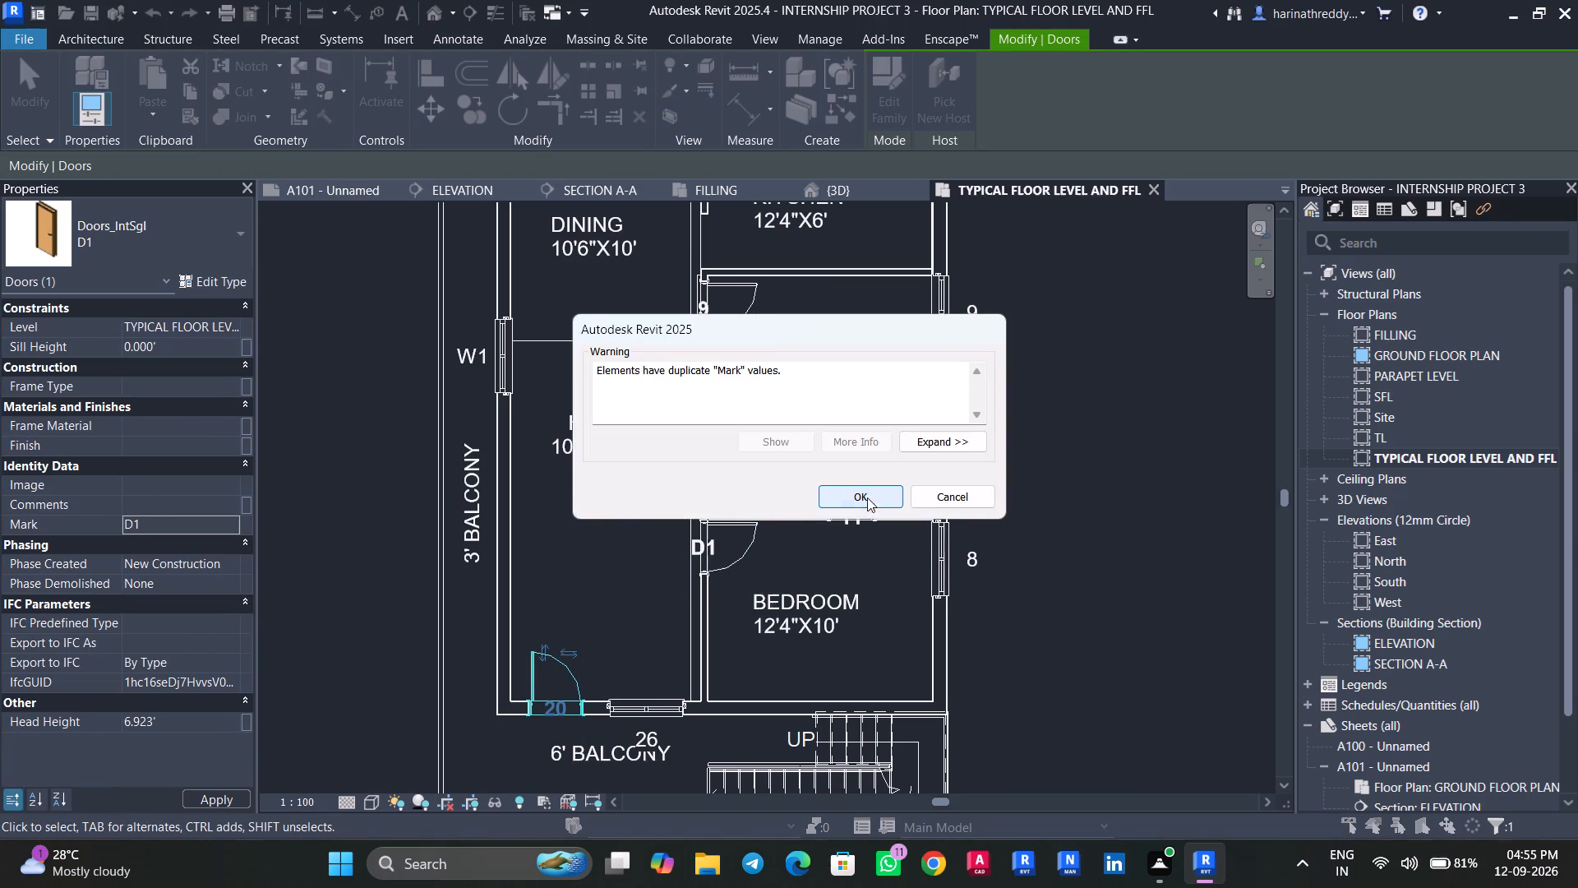
{"action": "left_click", "coordinate": [867, 497]}
{"action": "key", "text": "Escape"}
Set the mark of the hall window facing the 6' balcony to W1, accepting the duplicate value.
{"action": "left_click", "coordinate": [642, 705]}
{"action": "key", "text": "Escape"}
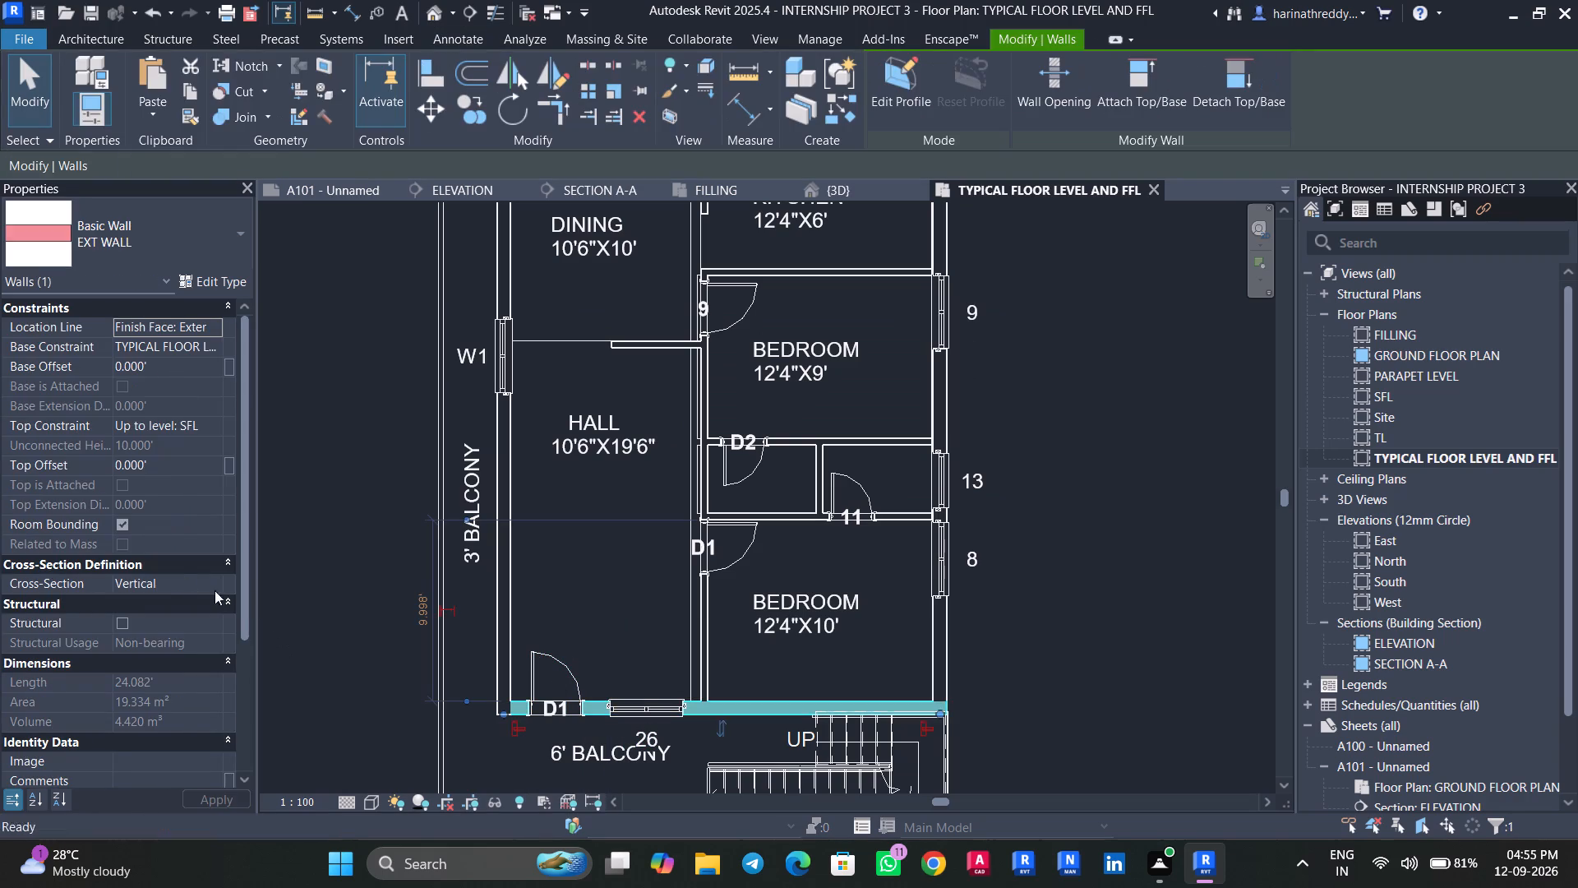
{"action": "key", "text": "Escape"}
{"action": "left_click", "coordinate": [667, 696]}
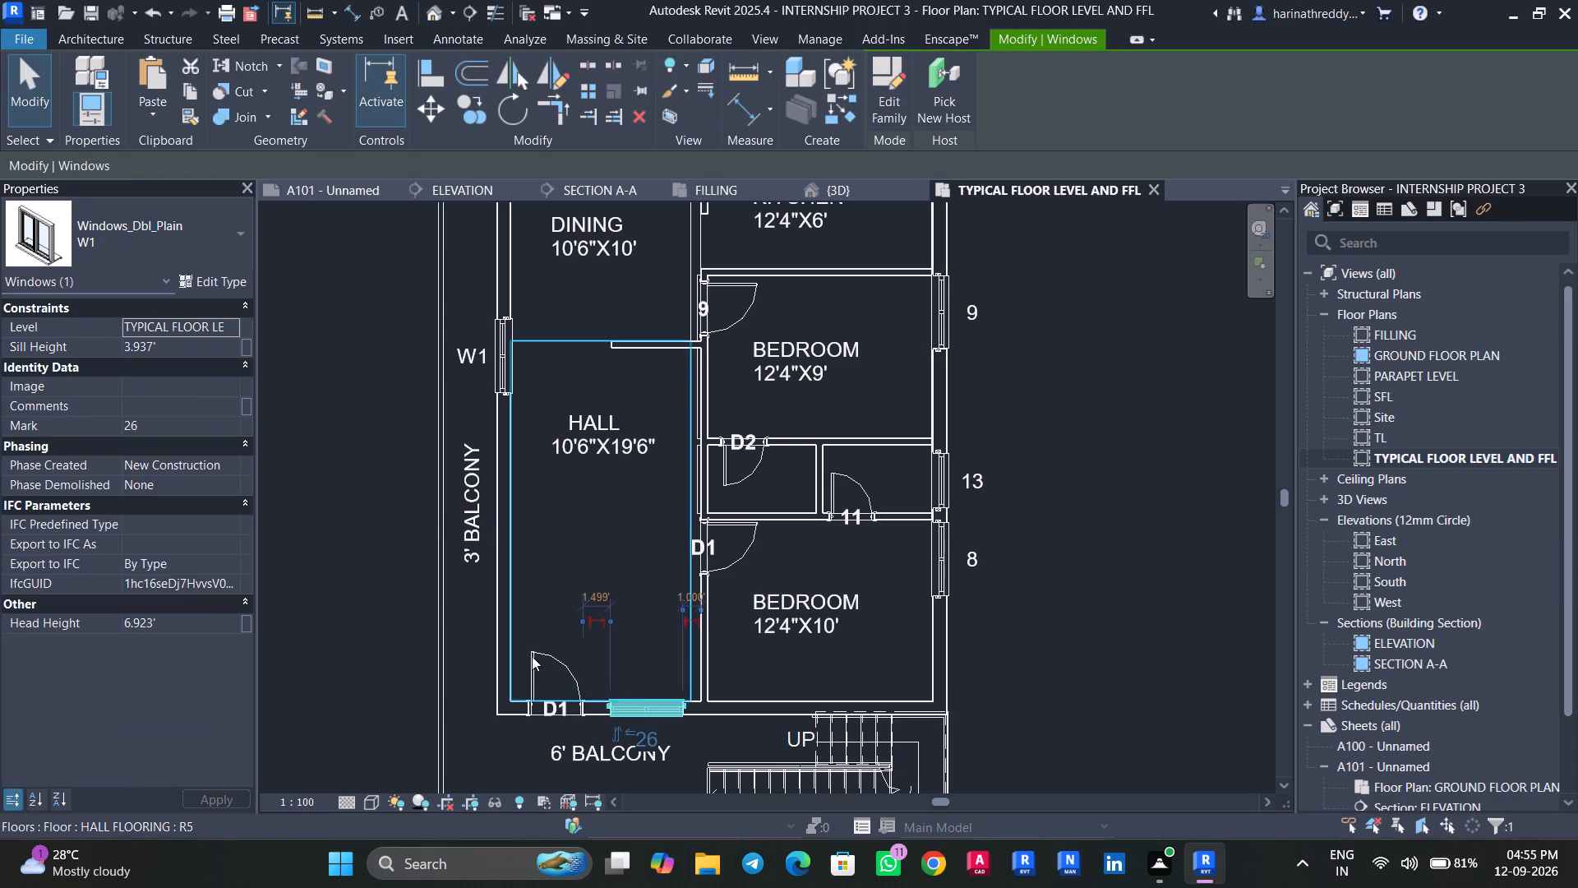
{"action": "left_click", "coordinate": [164, 426]}
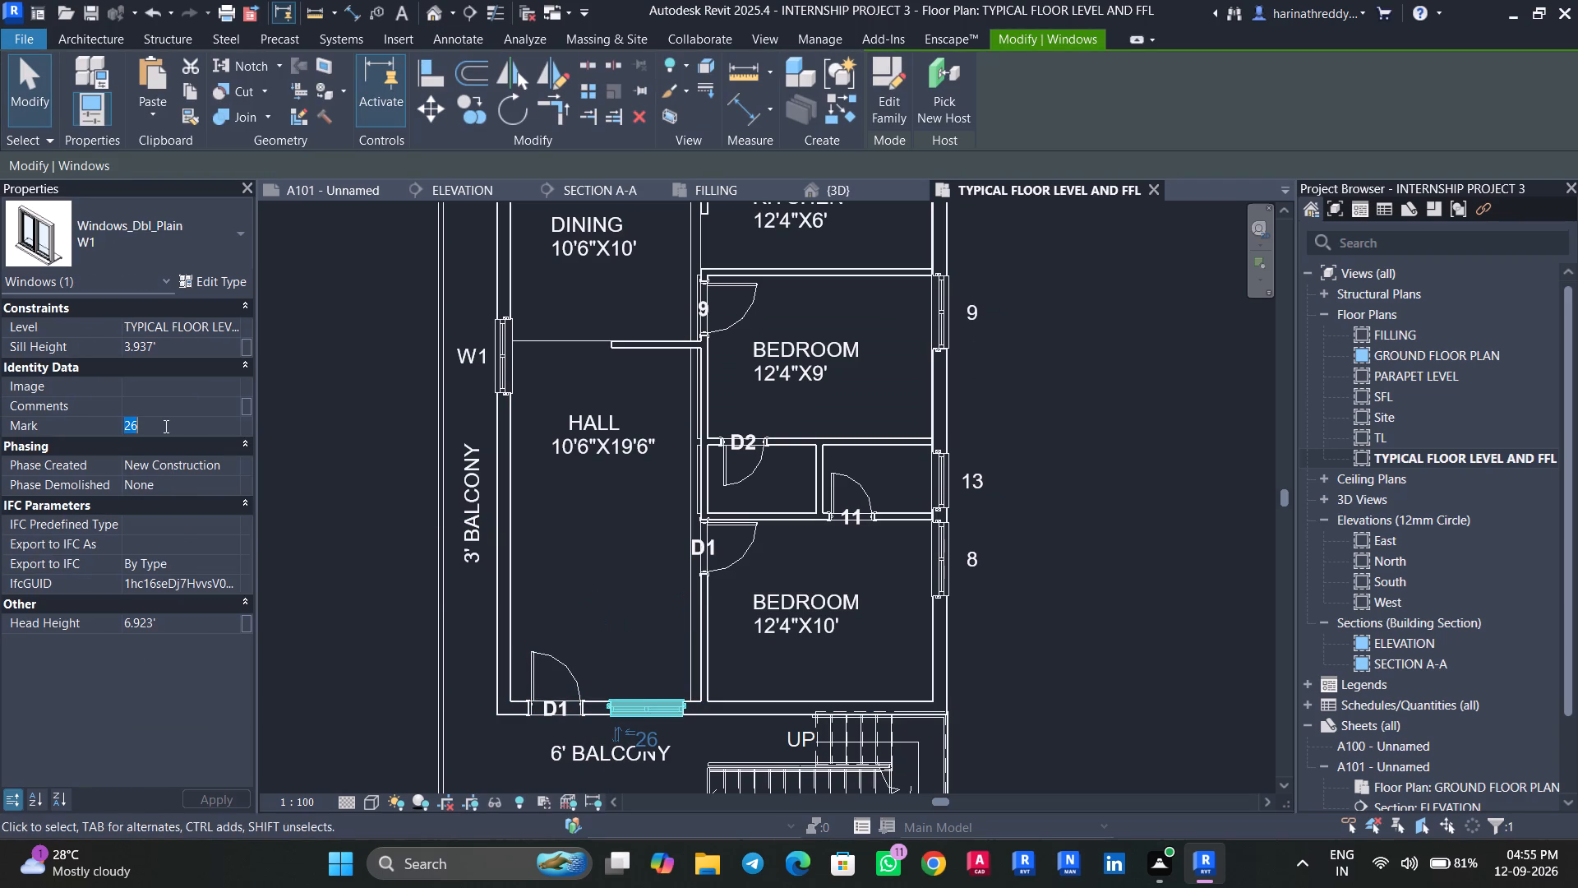
{"action": "type", "text": "W1"}
{"action": "left_click", "coordinate": [863, 489]}
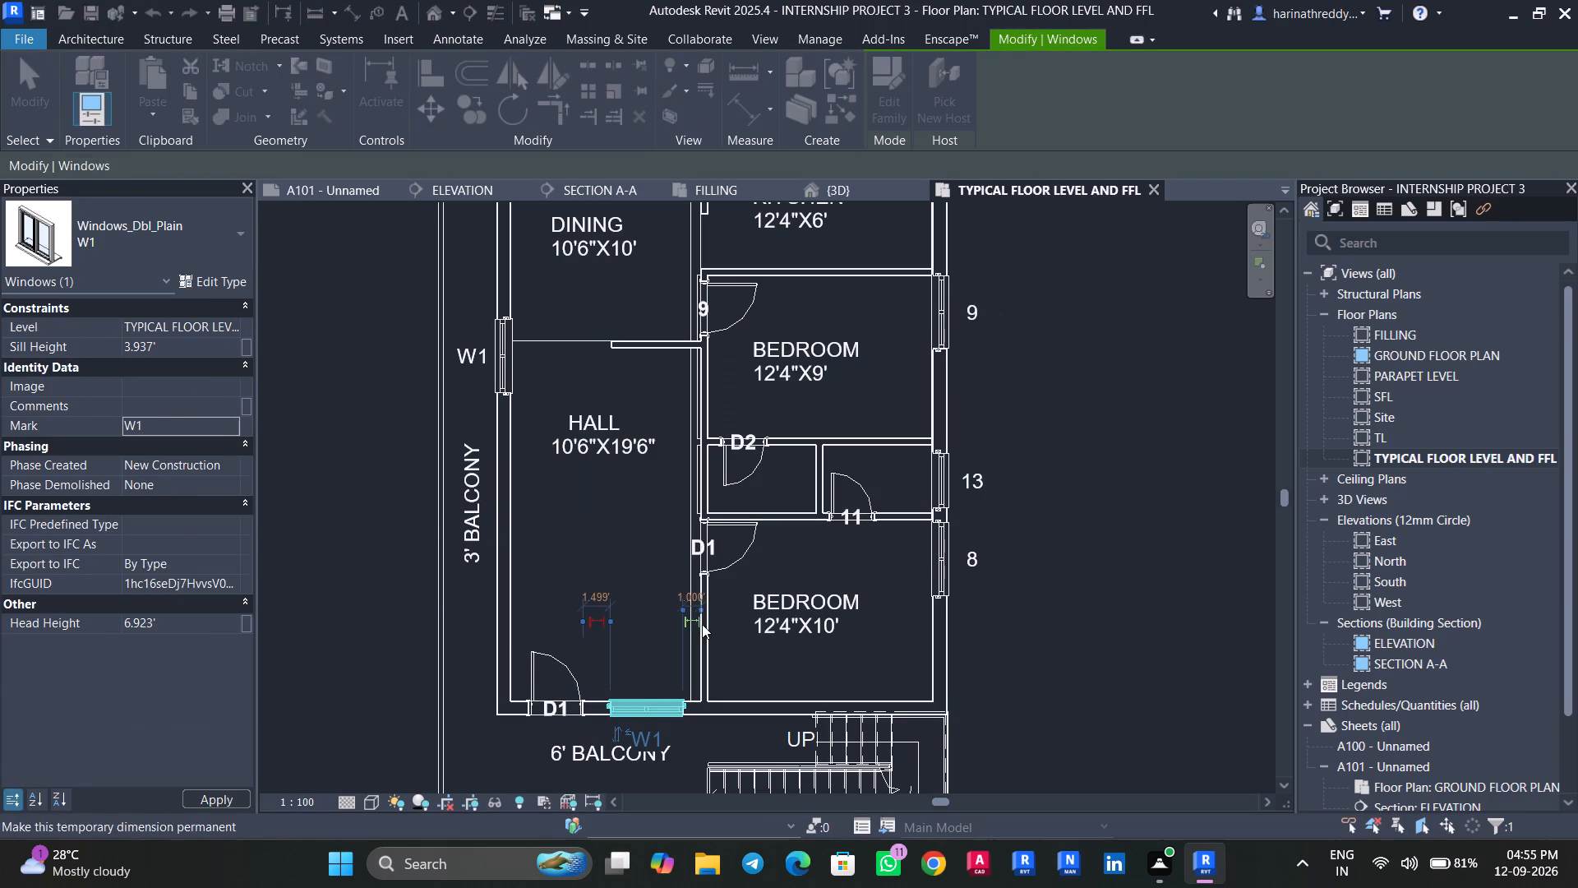
{"action": "key", "text": "Escape"}
{"action": "key", "text": "Escape"}
Set the mark of the typical floor's 12'4"X10' bedroom window to W1, accepting the duplicate value.
{"action": "left_click", "coordinate": [948, 572]}
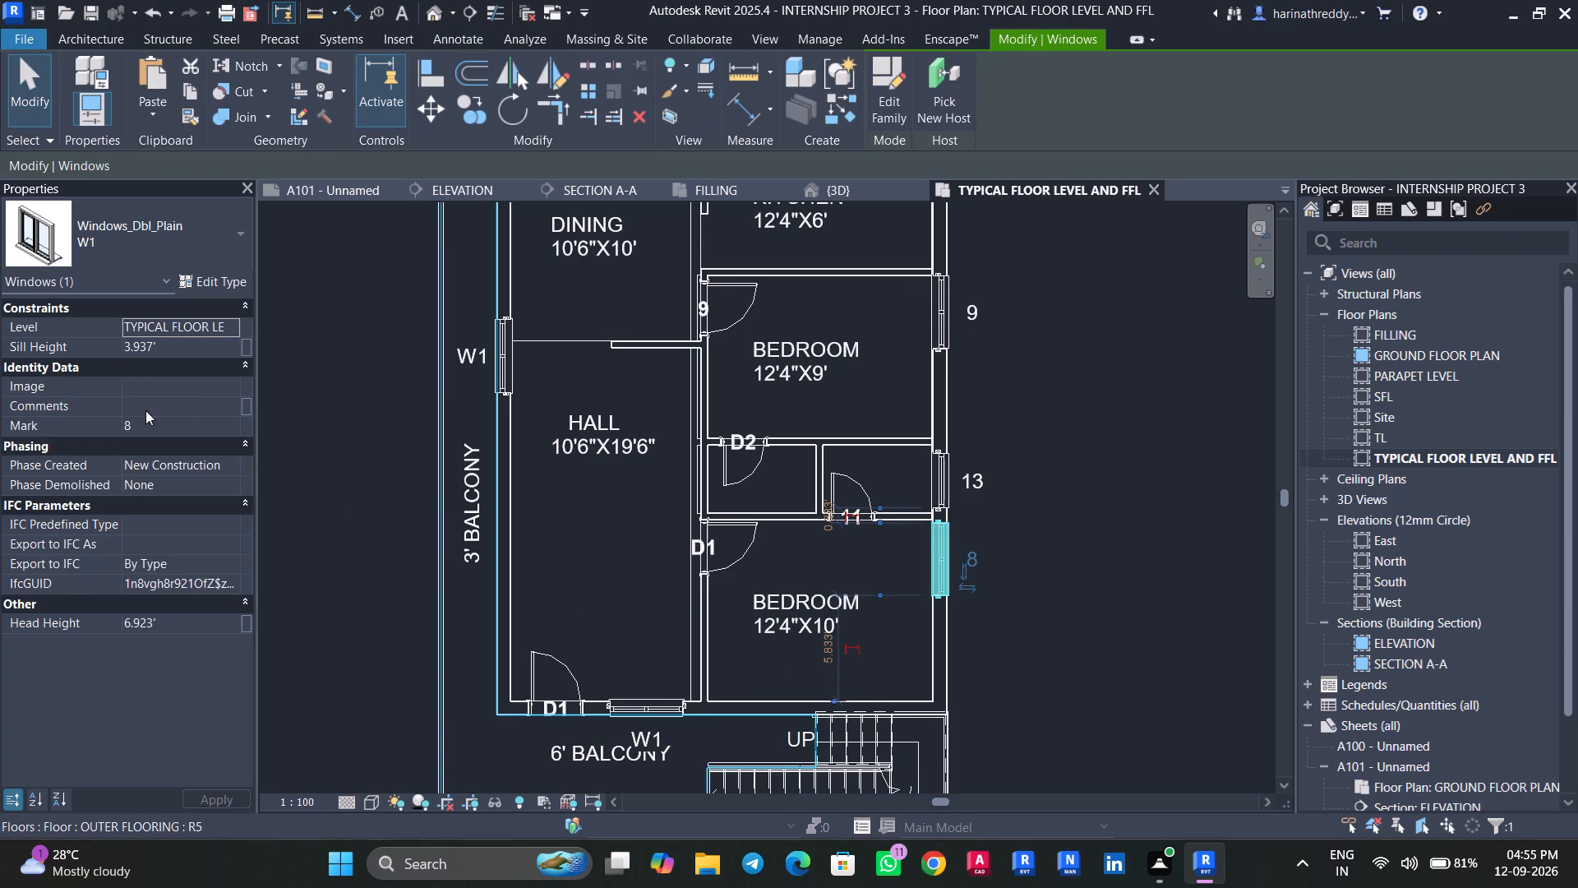
{"action": "left_click", "coordinate": [156, 420]}
{"action": "type", "text": "W1"}
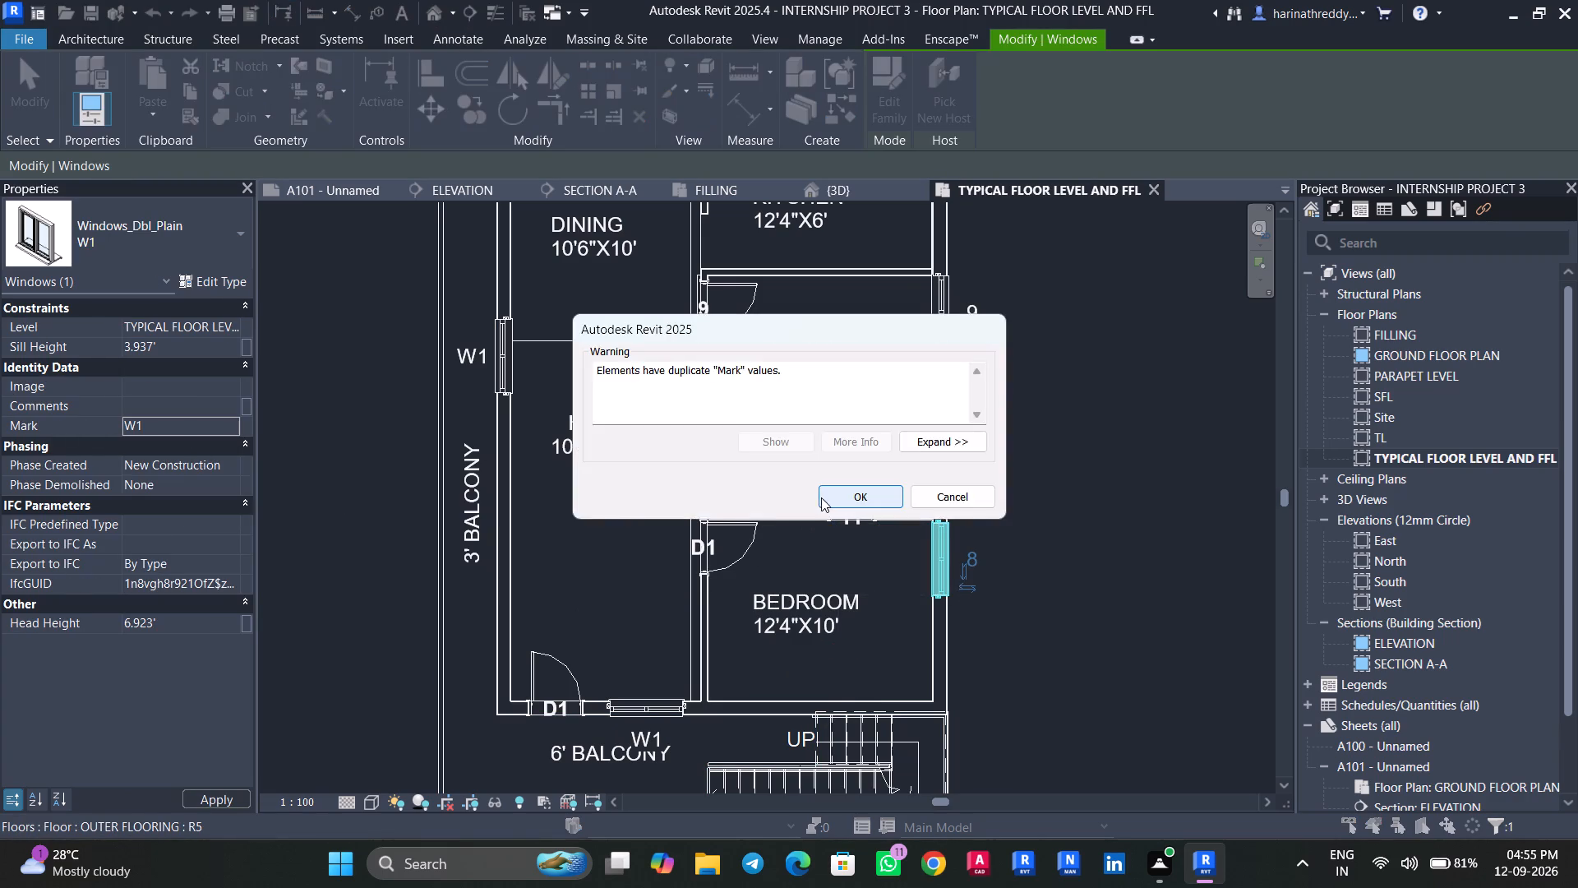
{"action": "left_click", "coordinate": [821, 497]}
{"action": "key", "text": "Escape"}
Set the mark of the toilet's small single window on the typical floor's outer wall to V.
{"action": "left_click", "coordinate": [941, 473]}
{"action": "left_click", "coordinate": [170, 428]}
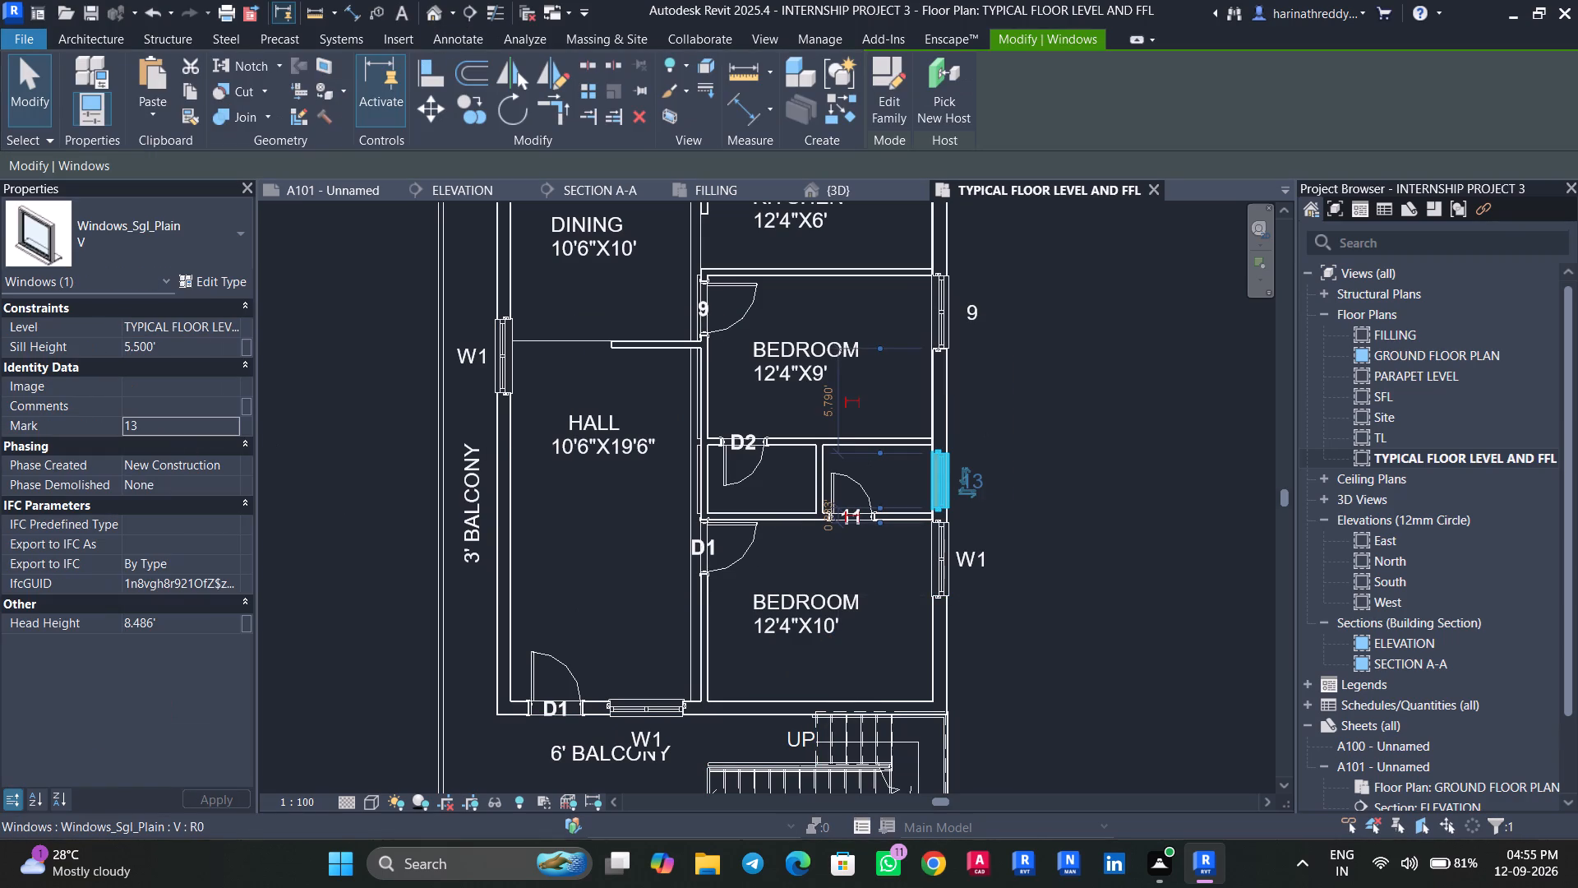
{"action": "key", "text": "v"}
{"action": "left_click", "coordinate": [1089, 382]}
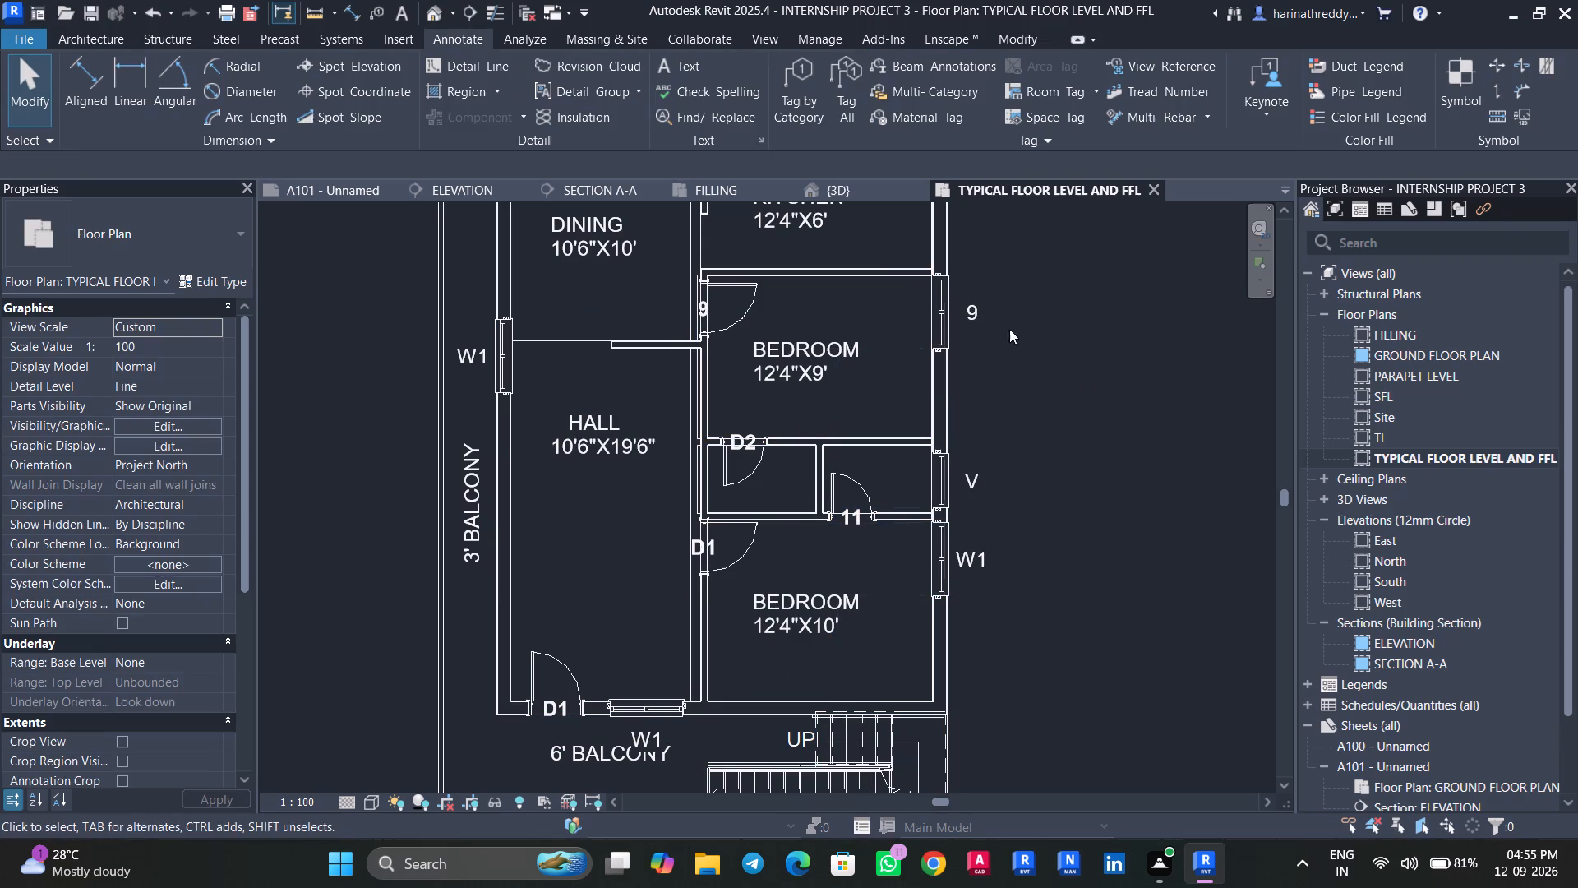
{"action": "key", "text": "Escape"}
{"action": "key", "text": "Tab"}
Set the mark of the typical floor's 12'4"X9' bedroom window to W1, accepting the duplicate value.
{"action": "left_click", "coordinate": [941, 326]}
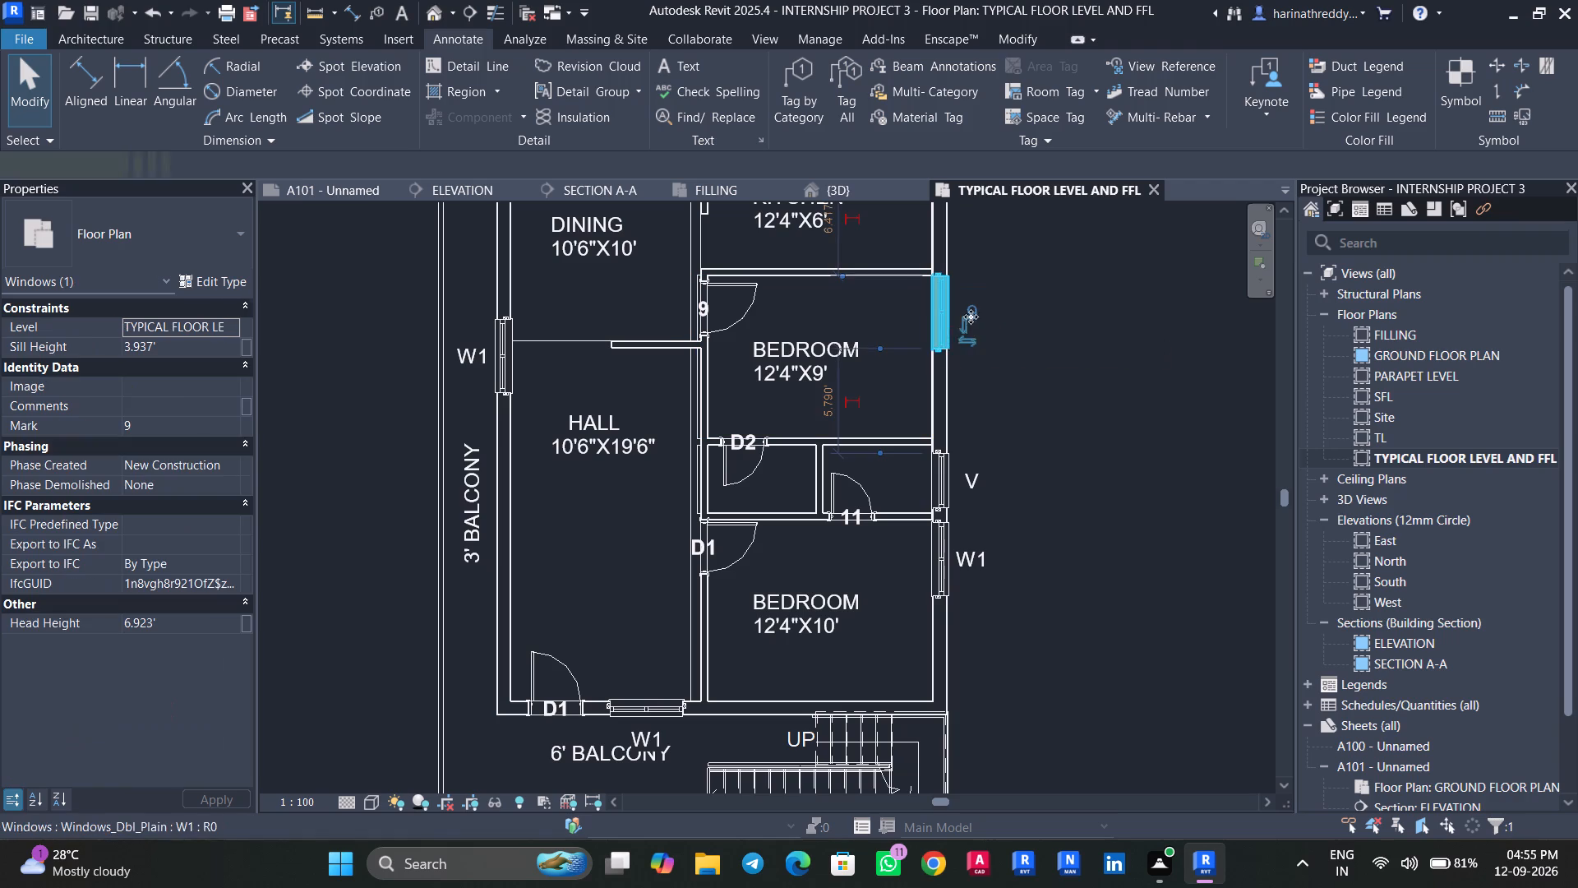
{"action": "left_click", "coordinate": [224, 428]}
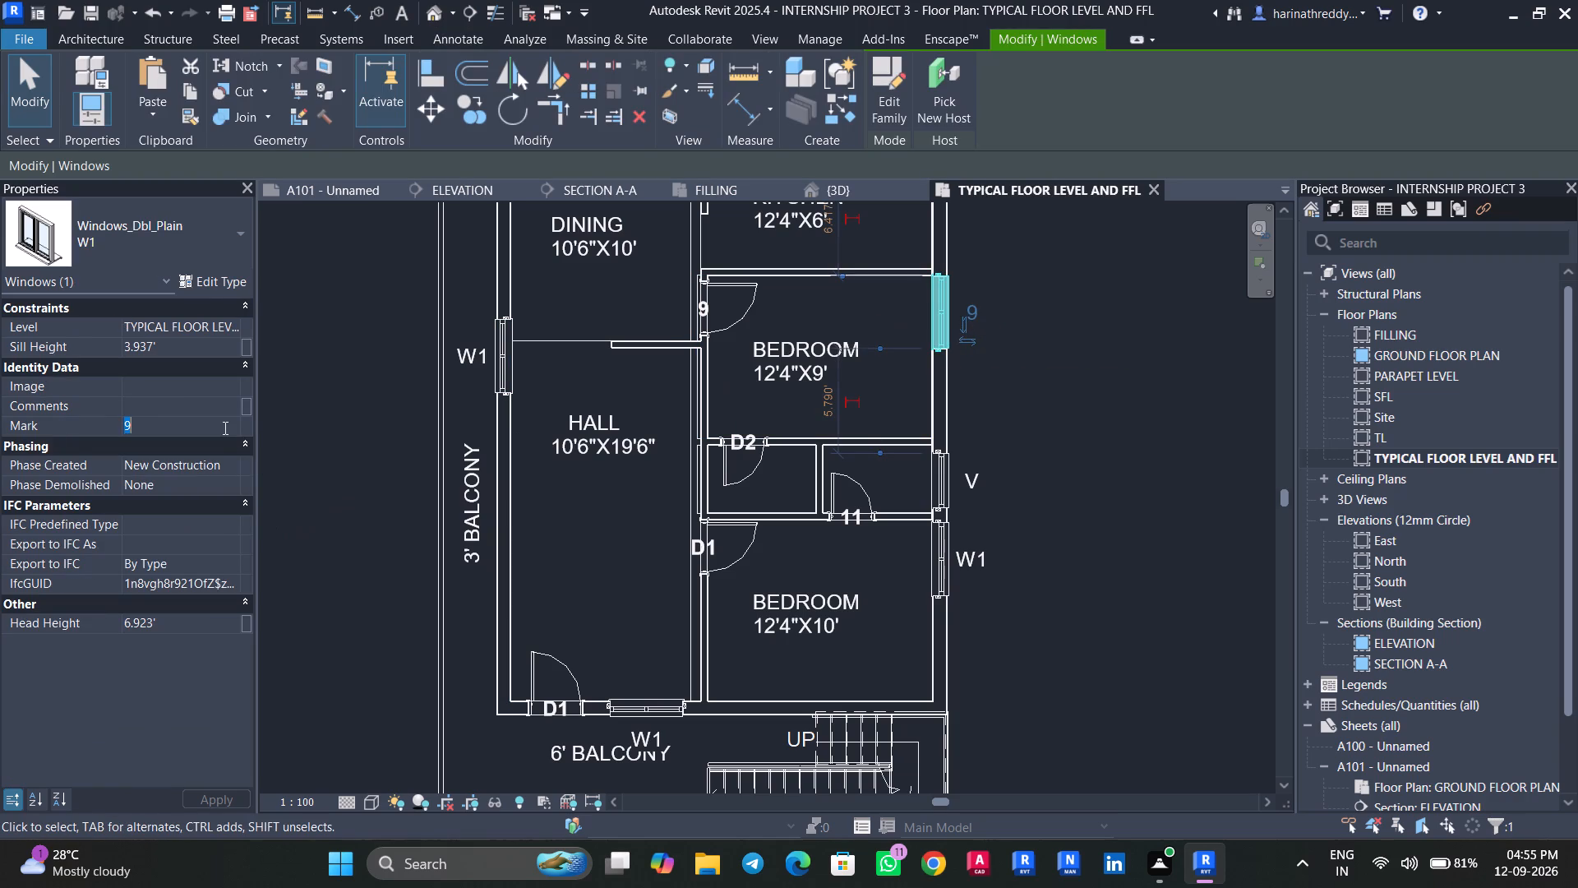
{"action": "type", "text": "W1"}
{"action": "left_click", "coordinate": [861, 497]}
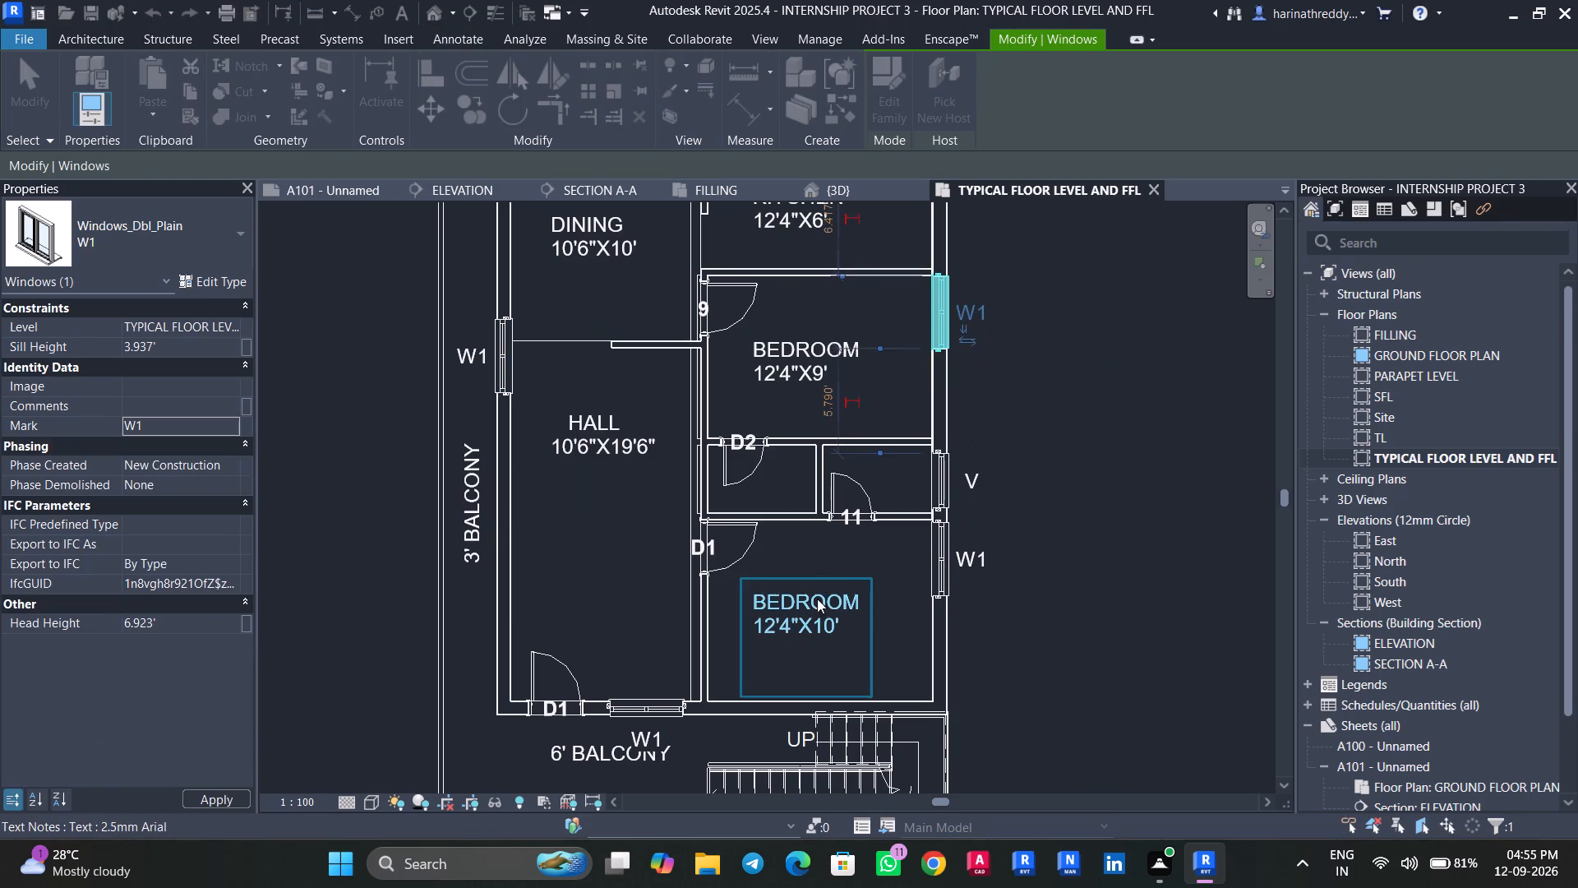
{"action": "key", "text": "Escape"}
Set the mark of the toilet door opening off the typical floor's 12'4"X10' bedroom to D2, accepting the duplicate value.
{"action": "left_click", "coordinate": [856, 487]}
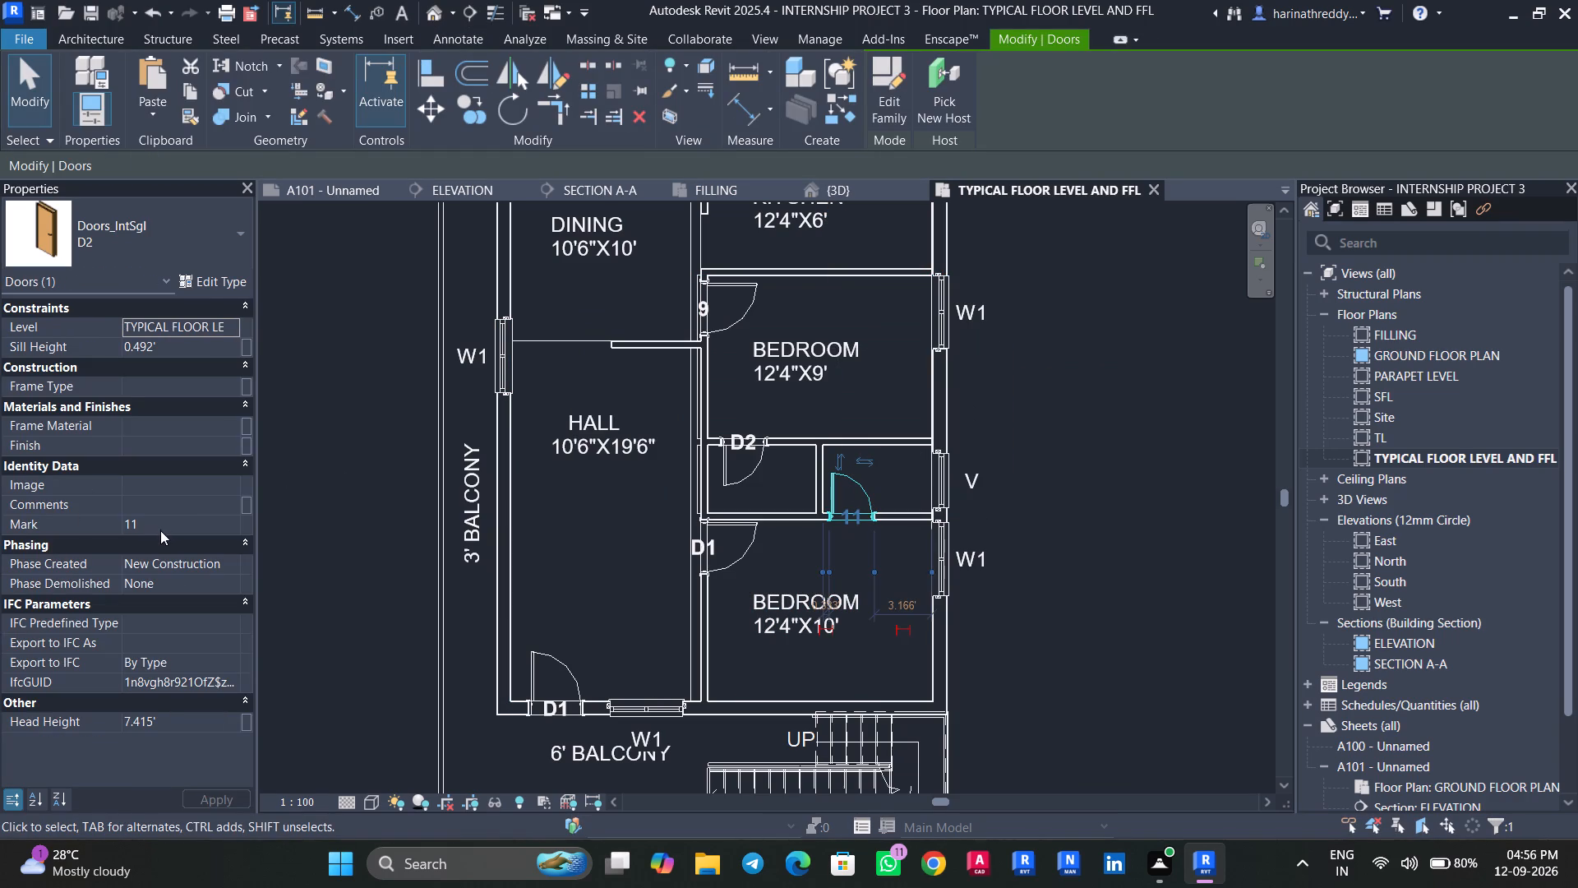
{"action": "left_click", "coordinate": [160, 530]}
{"action": "type", "text": "D2"}
{"action": "left_click", "coordinate": [831, 503]}
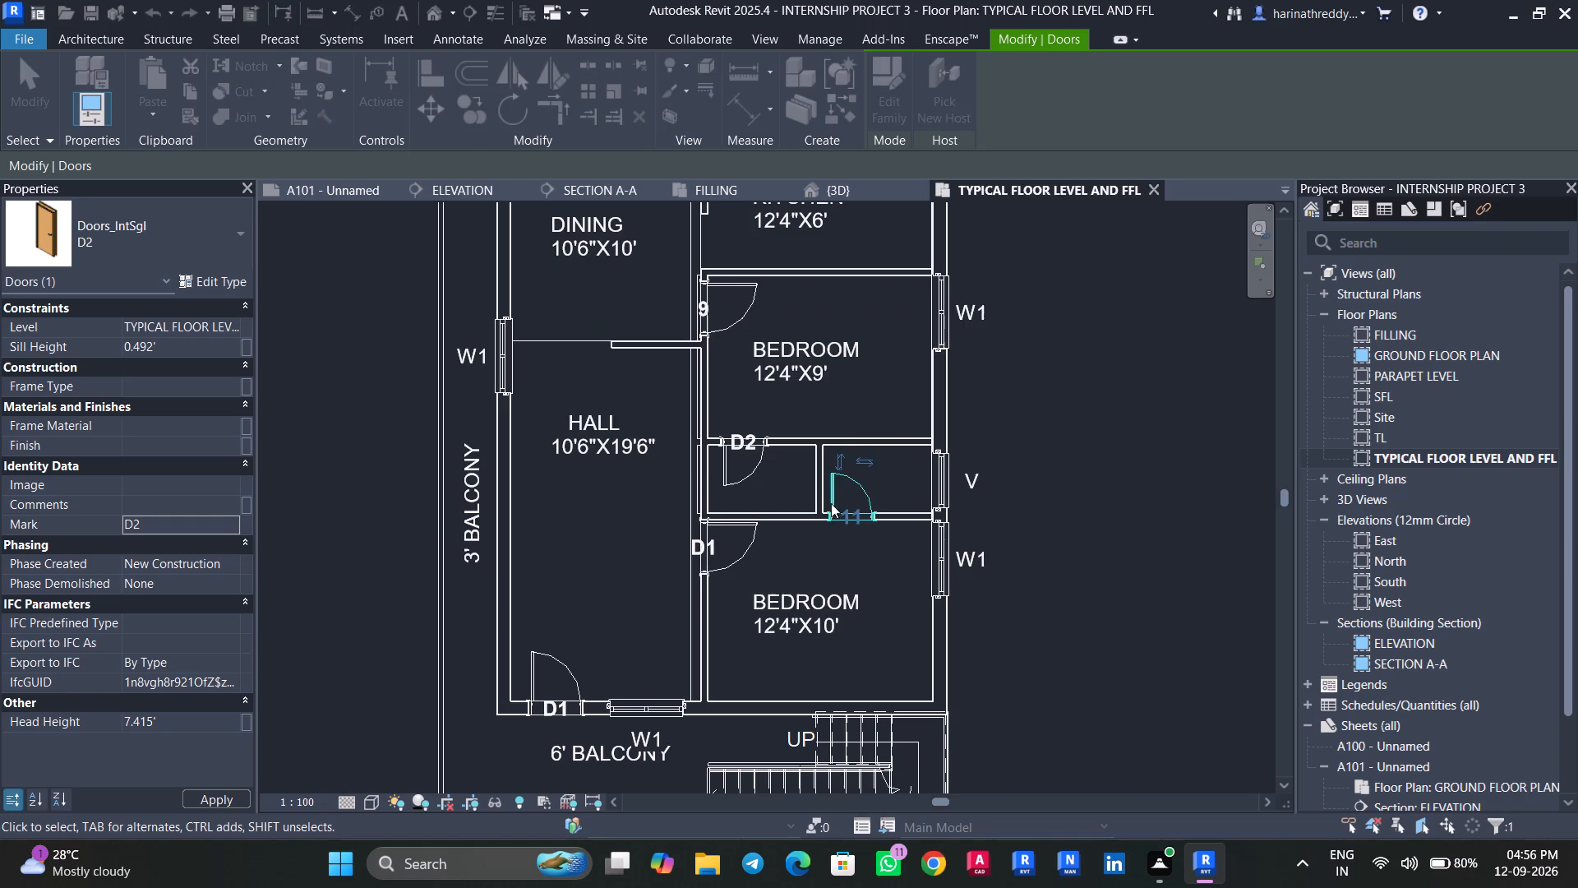
{"action": "middle_click_drag", "start_coordinate": [1064, 407], "coordinate": [1084, 660]}
{"action": "key", "text": "Escape"}
{"action": "key", "text": "Escape"}
Set the mark of the typical floor's kitchen window on the 2'2" balcony wall to W2, accepting the duplicate value.
{"action": "left_click", "coordinate": [870, 414]}
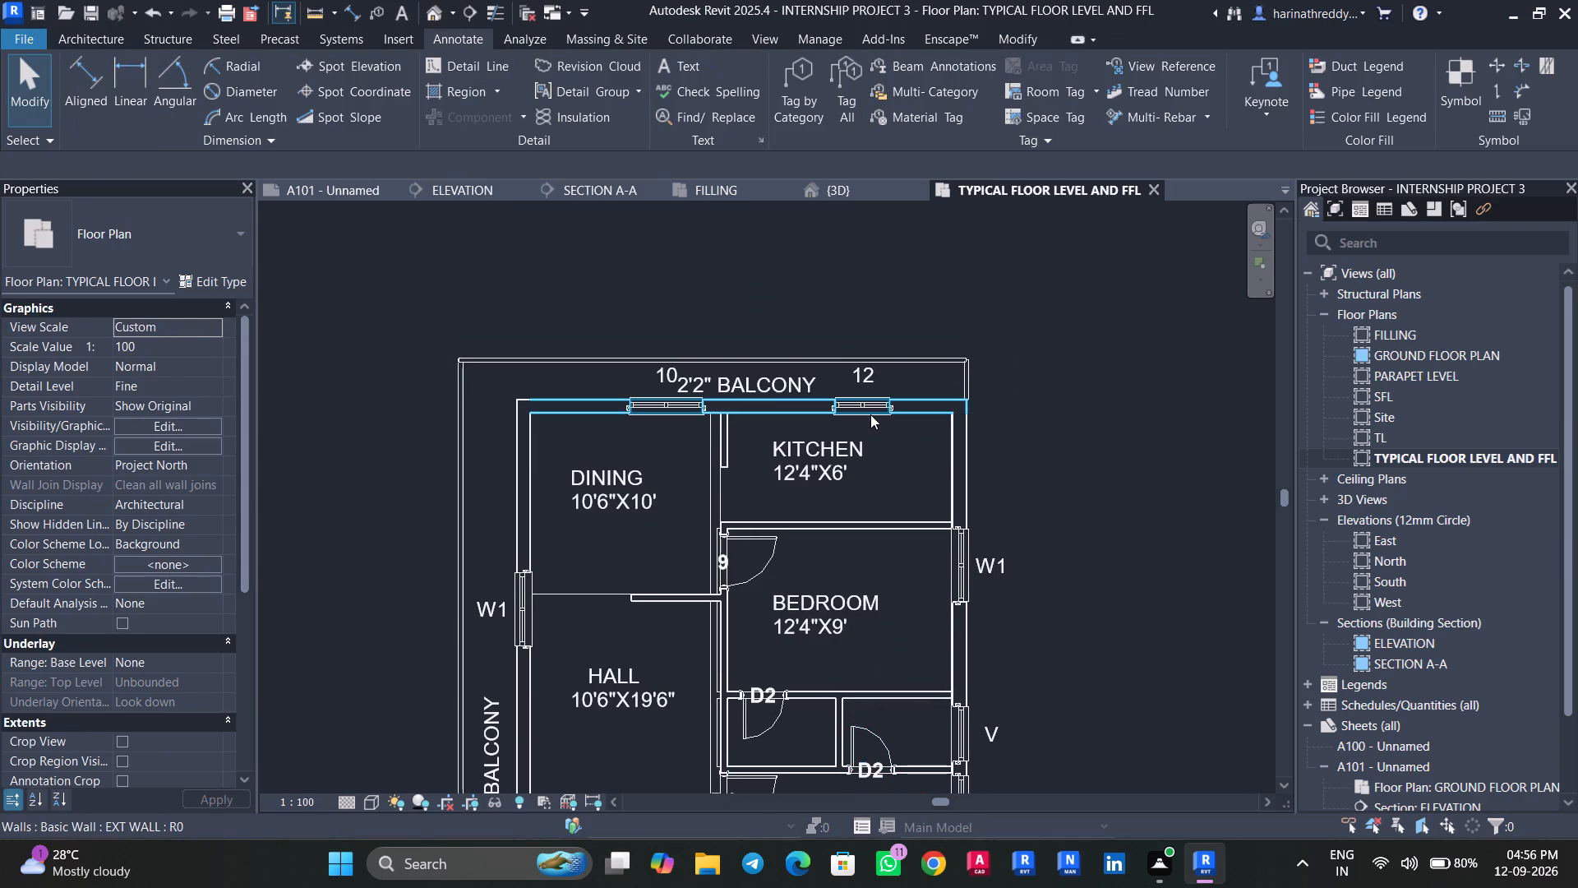
{"action": "key", "text": "Escape"}
{"action": "key", "text": "Tab"}
{"action": "key", "text": "Tab"}
{"action": "left_click", "coordinate": [867, 406]}
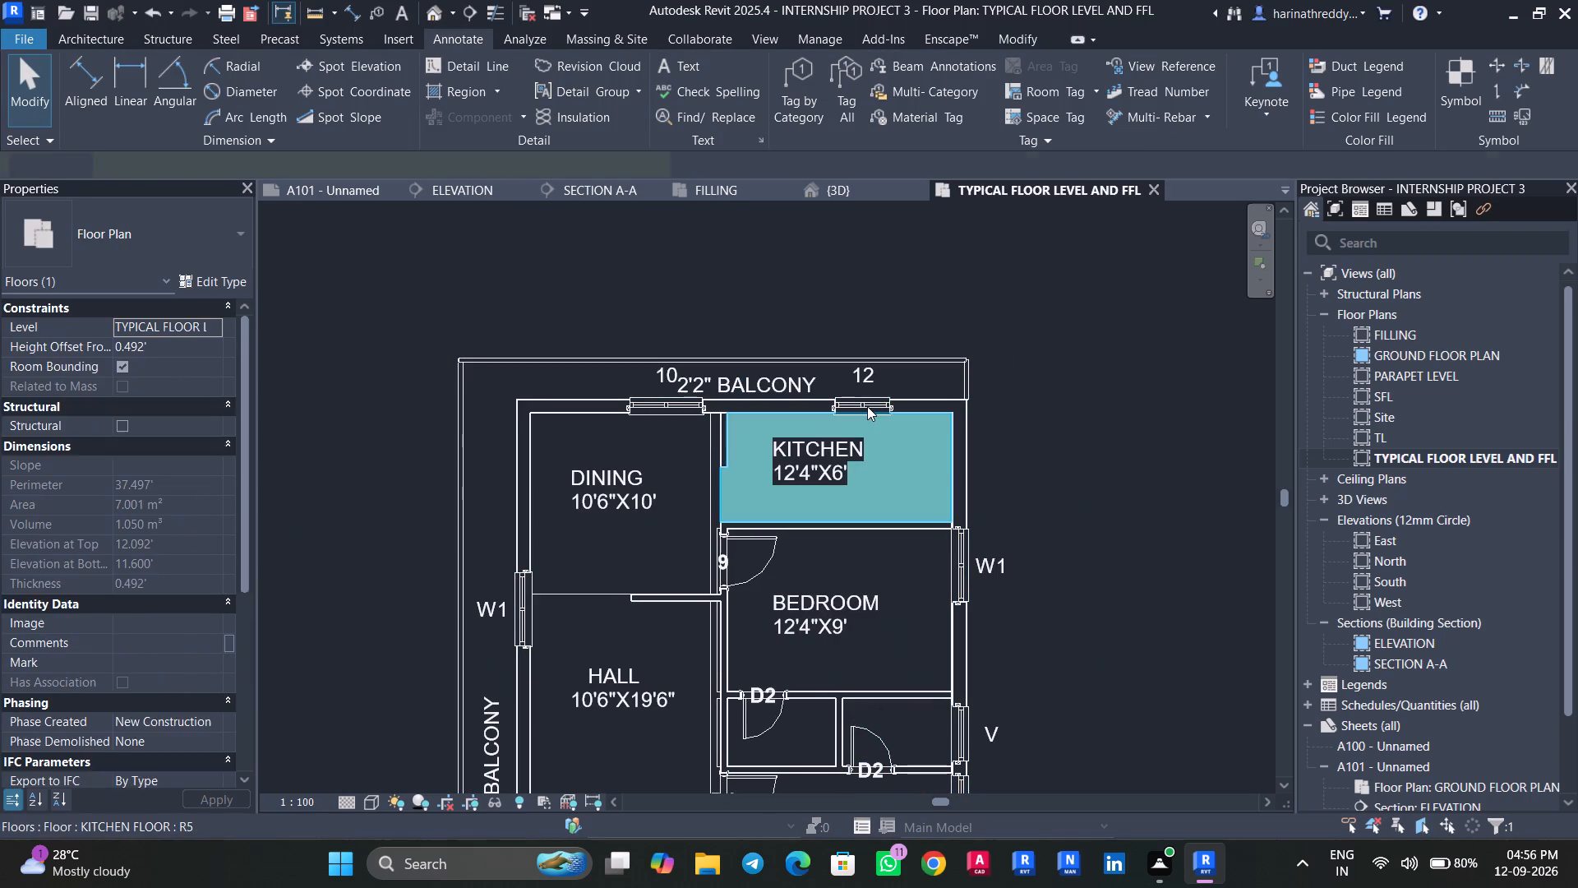
{"action": "key", "text": "Tab"}
{"action": "key", "text": "Escape"}
{"action": "left_click", "coordinate": [867, 406]}
{"action": "left_click", "coordinate": [161, 423]}
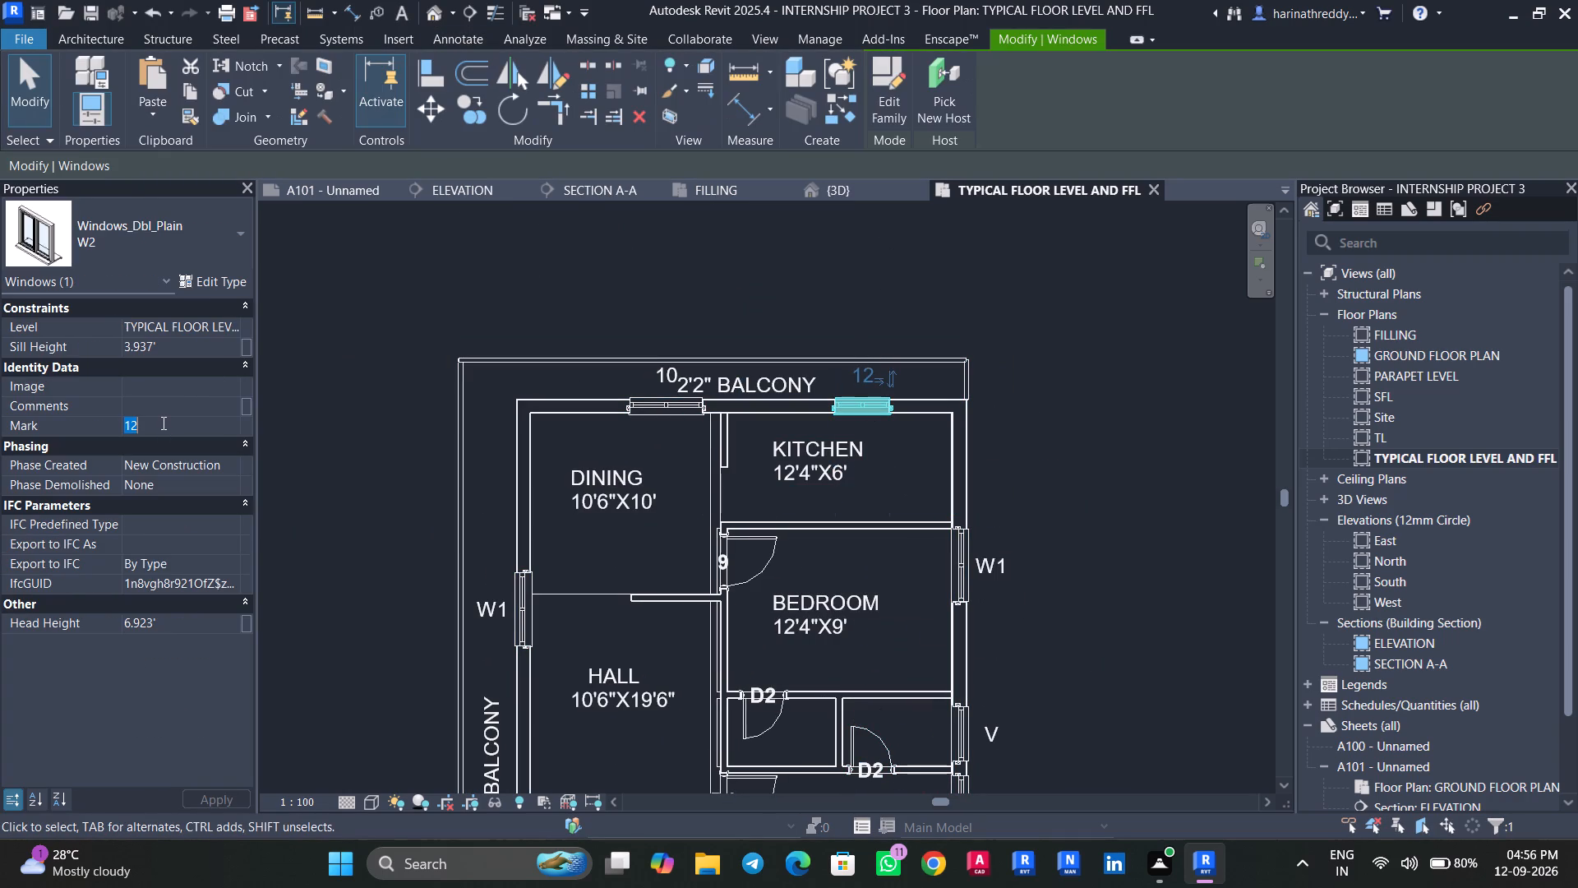
{"action": "type", "text": "W2"}
{"action": "left_click", "coordinate": [855, 489]}
{"action": "key", "text": "Escape"}
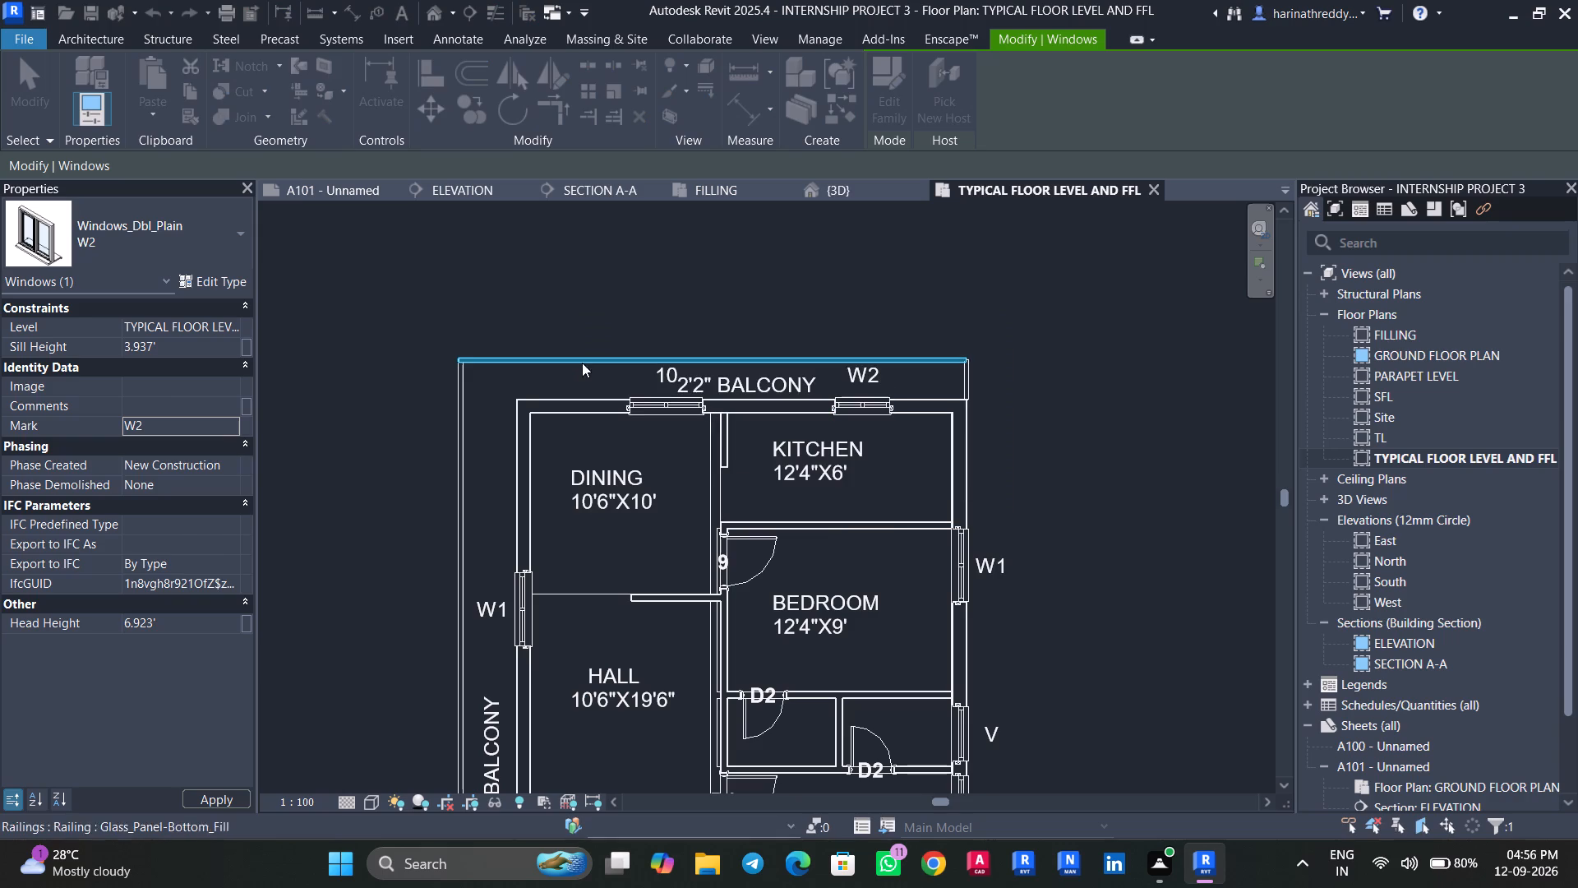
{"action": "key", "text": "Escape"}
Set the mark of the dining room window on the 2'2" balcony wall to W1, accepting the duplicate value.
{"action": "key", "text": "Tab"}
{"action": "left_click", "coordinate": [648, 407]}
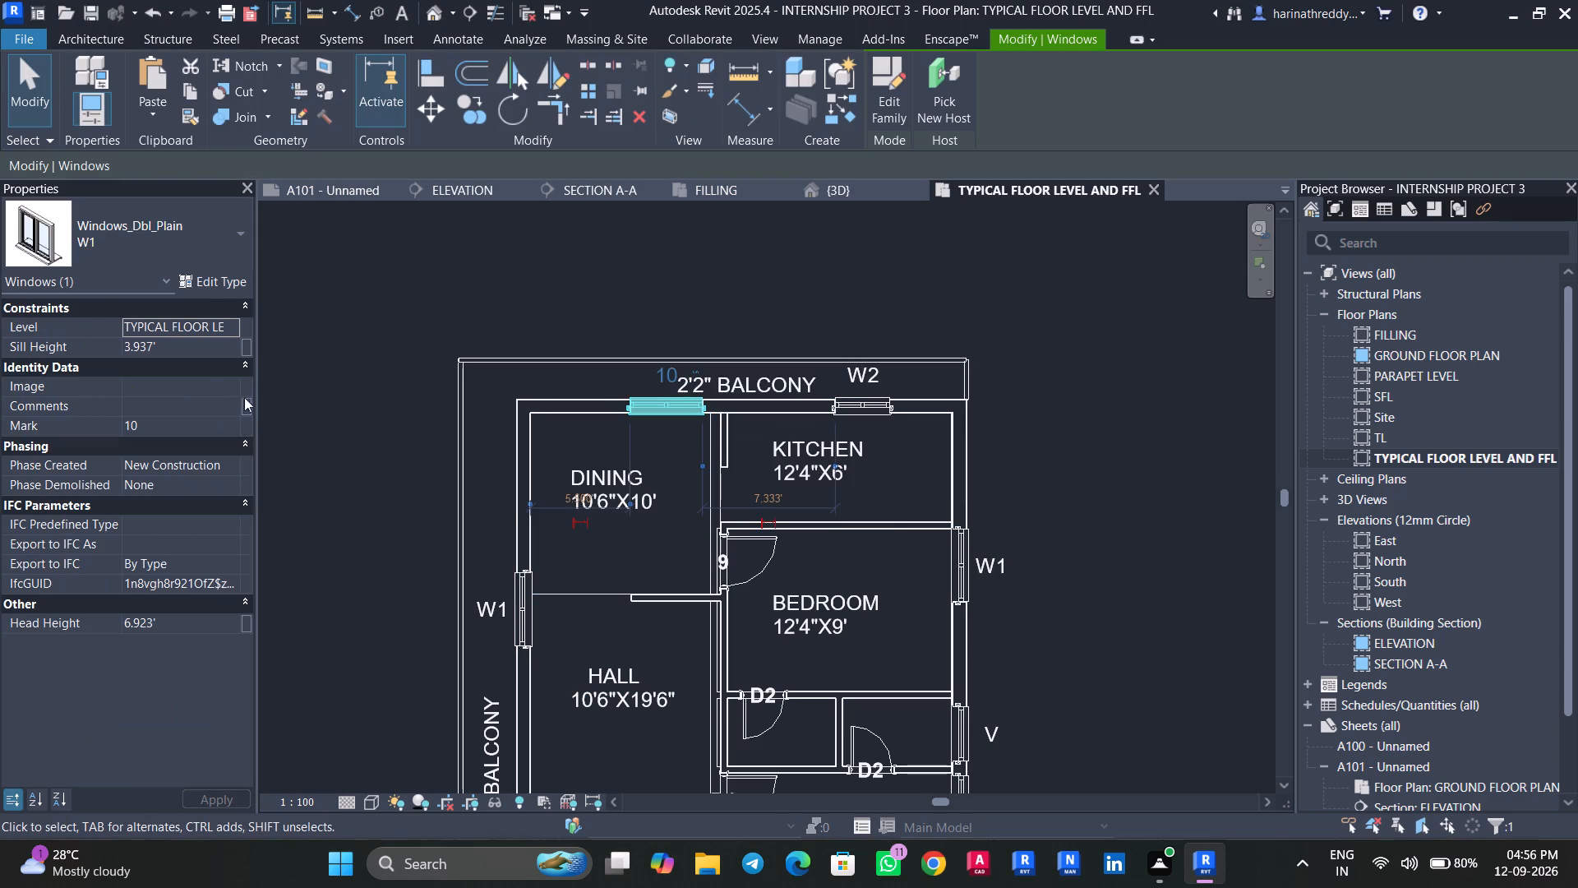
{"action": "left_click", "coordinate": [191, 422]}
{"action": "type", "text": "W1"}
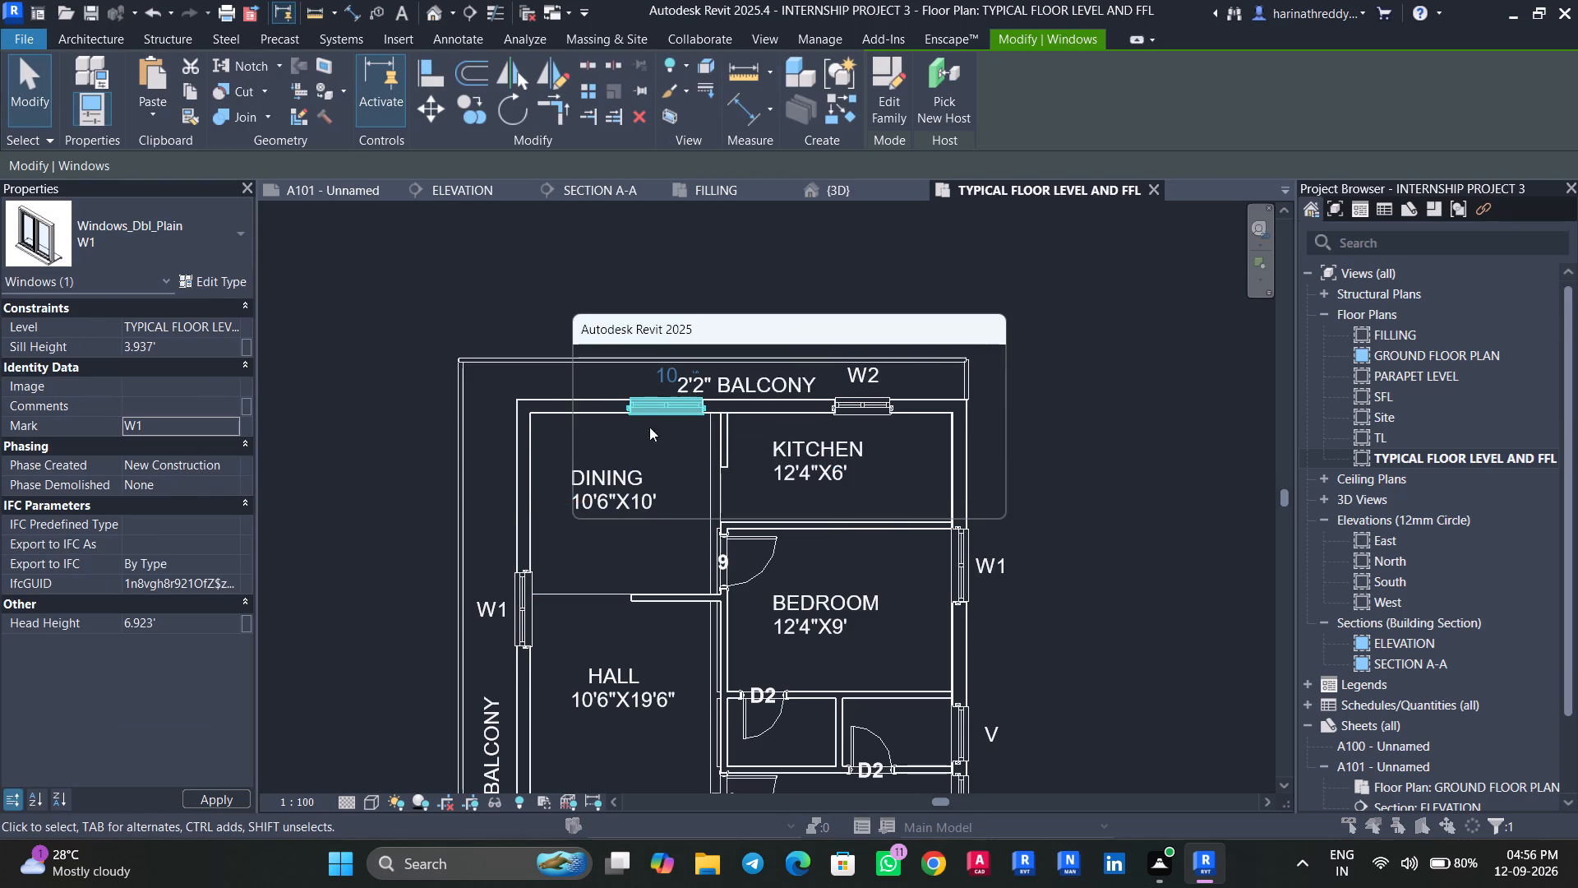
{"action": "left_click", "coordinate": [864, 504]}
{"action": "key", "text": "Escape"}
Move the dining window's W1 tag down into the dining room, clear of the 2'2" BALCONY note.
{"action": "left_click", "coordinate": [656, 379]}
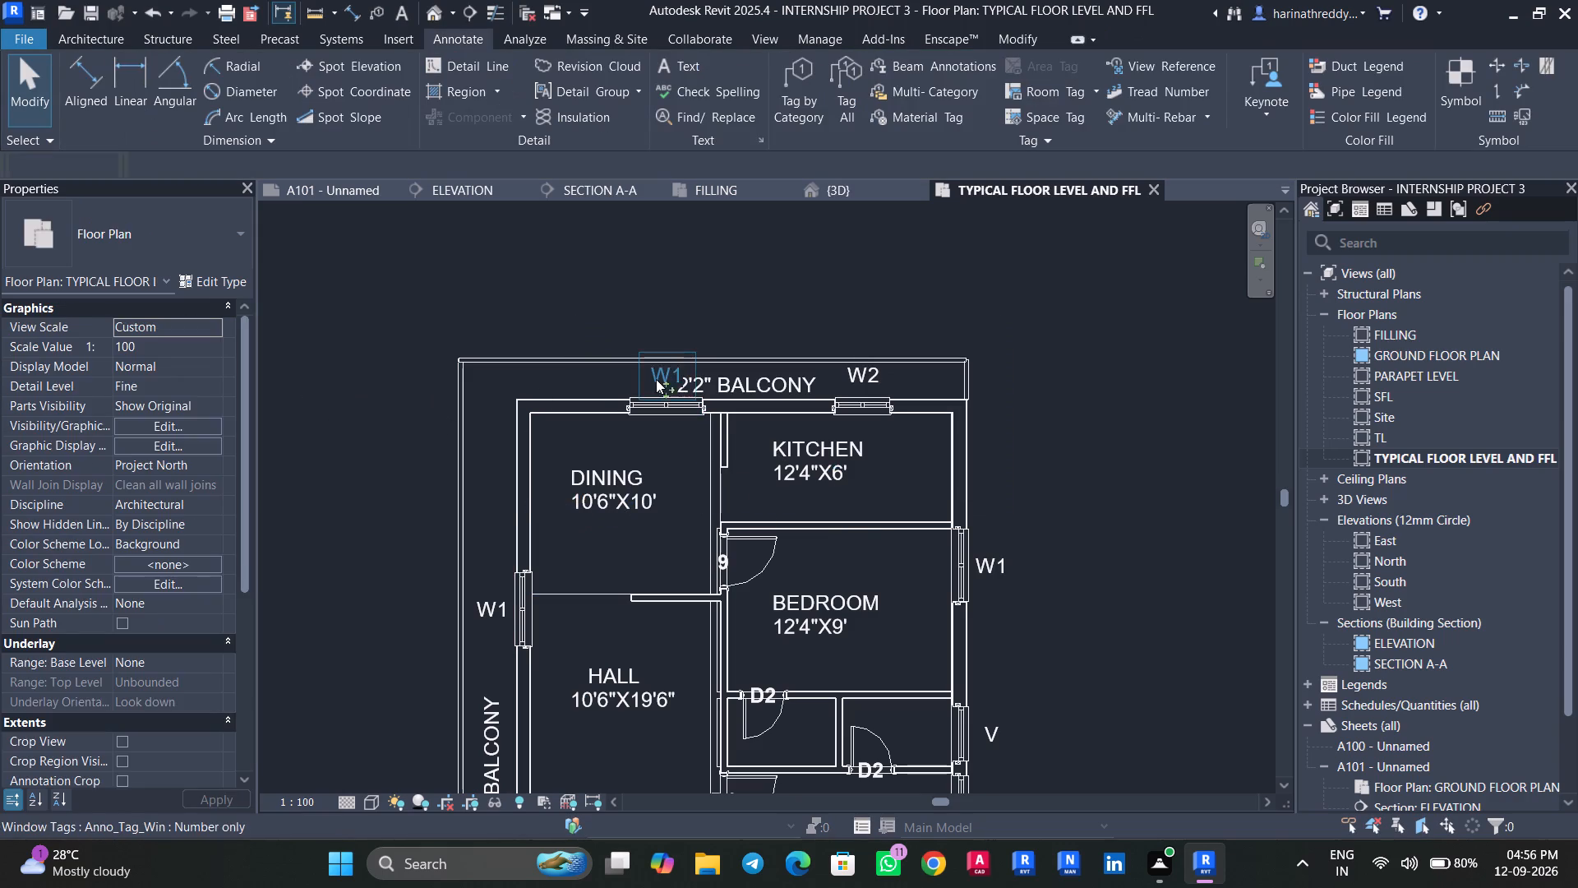
{"action": "scroll", "coordinate": [656, 379], "scroll_direction": "up", "scroll_amount": 3}
{"action": "left_click_drag", "start_coordinate": [669, 393], "coordinate": [667, 477]}
{"action": "key", "text": "Escape"}
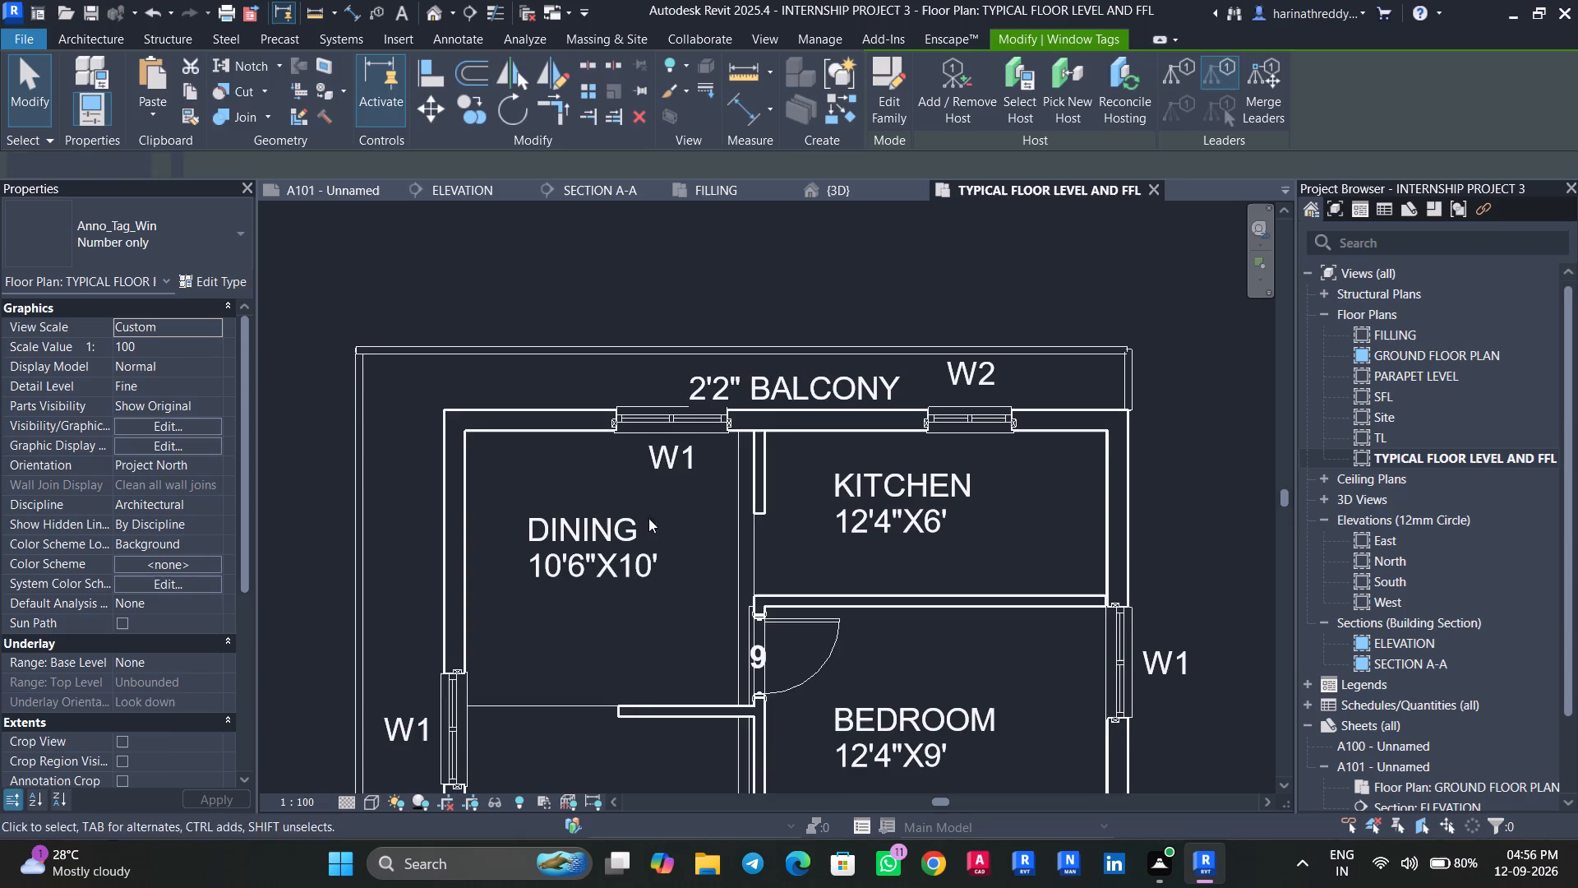
Set the mark of the typical floor's 12'4"X9' bedroom door to D1, accepting the duplicate value.
{"action": "scroll", "coordinate": [648, 528], "scroll_direction": "down", "scroll_amount": 3}
{"action": "middle_click_drag", "start_coordinate": [870, 661], "coordinate": [874, 511]}
{"action": "key", "text": "Escape"}
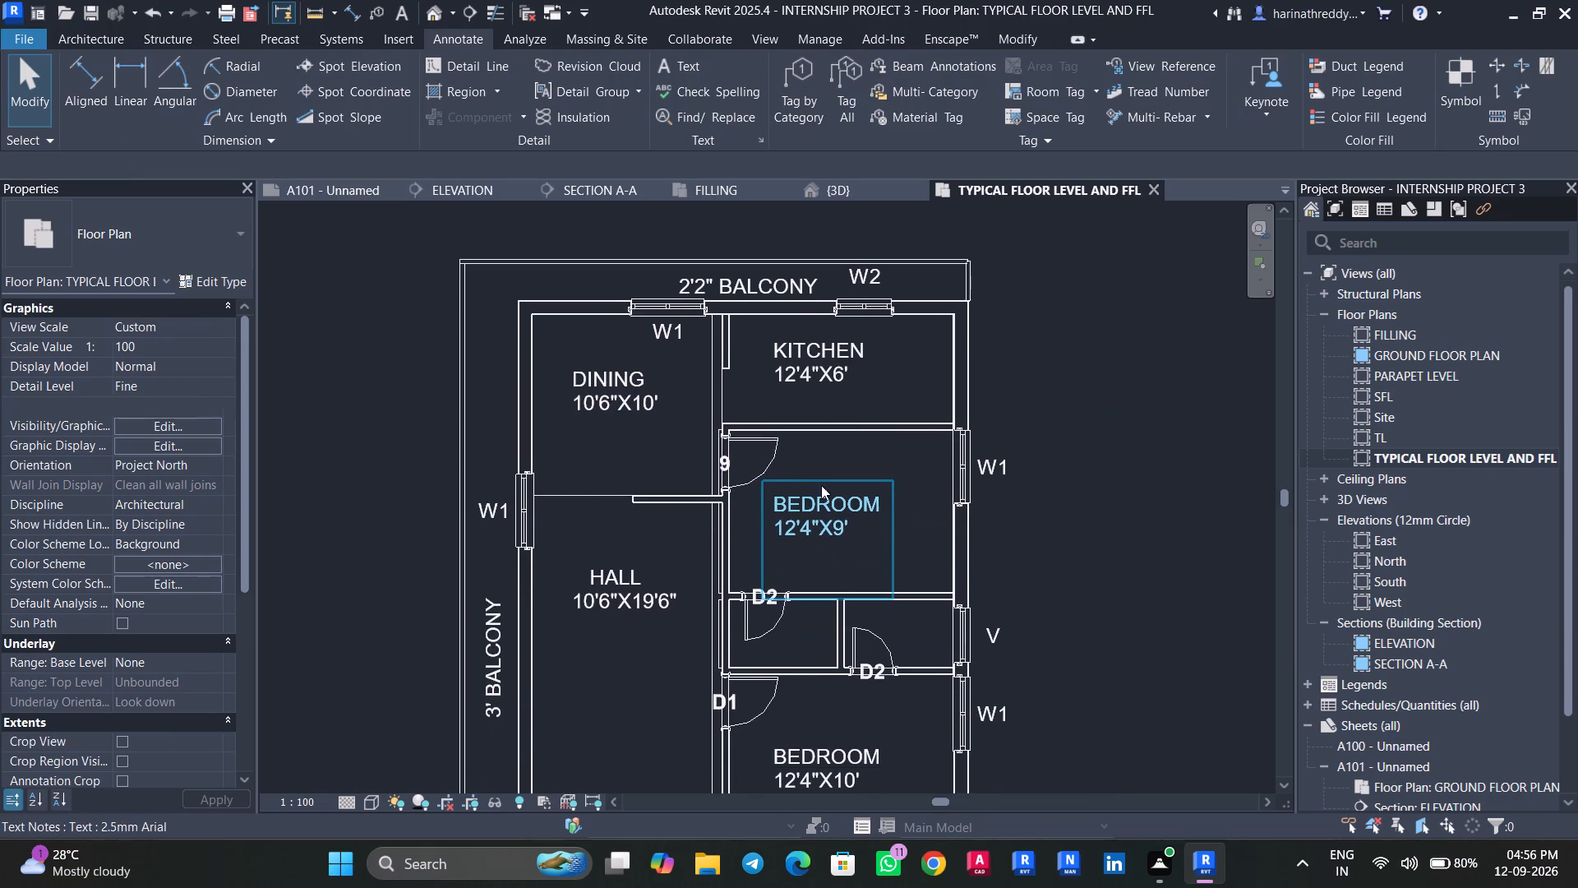
{"action": "left_click", "coordinate": [759, 461]}
{"action": "left_click", "coordinate": [157, 528]}
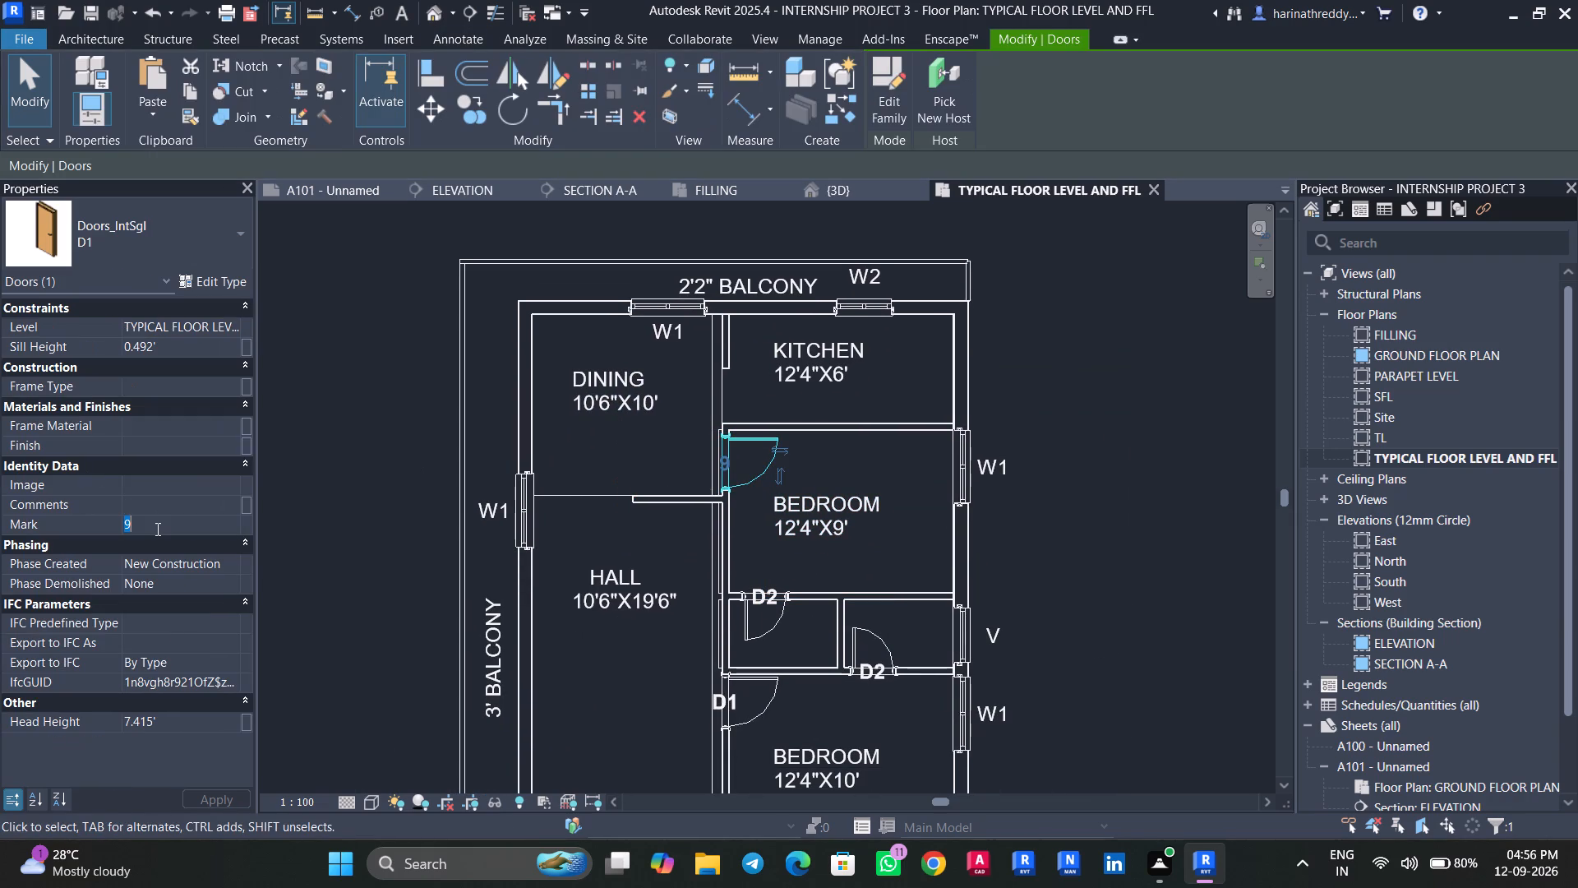
{"action": "type", "text": "D1"}
{"action": "left_click", "coordinate": [833, 479]}
{"action": "left_click", "coordinate": [841, 488]}
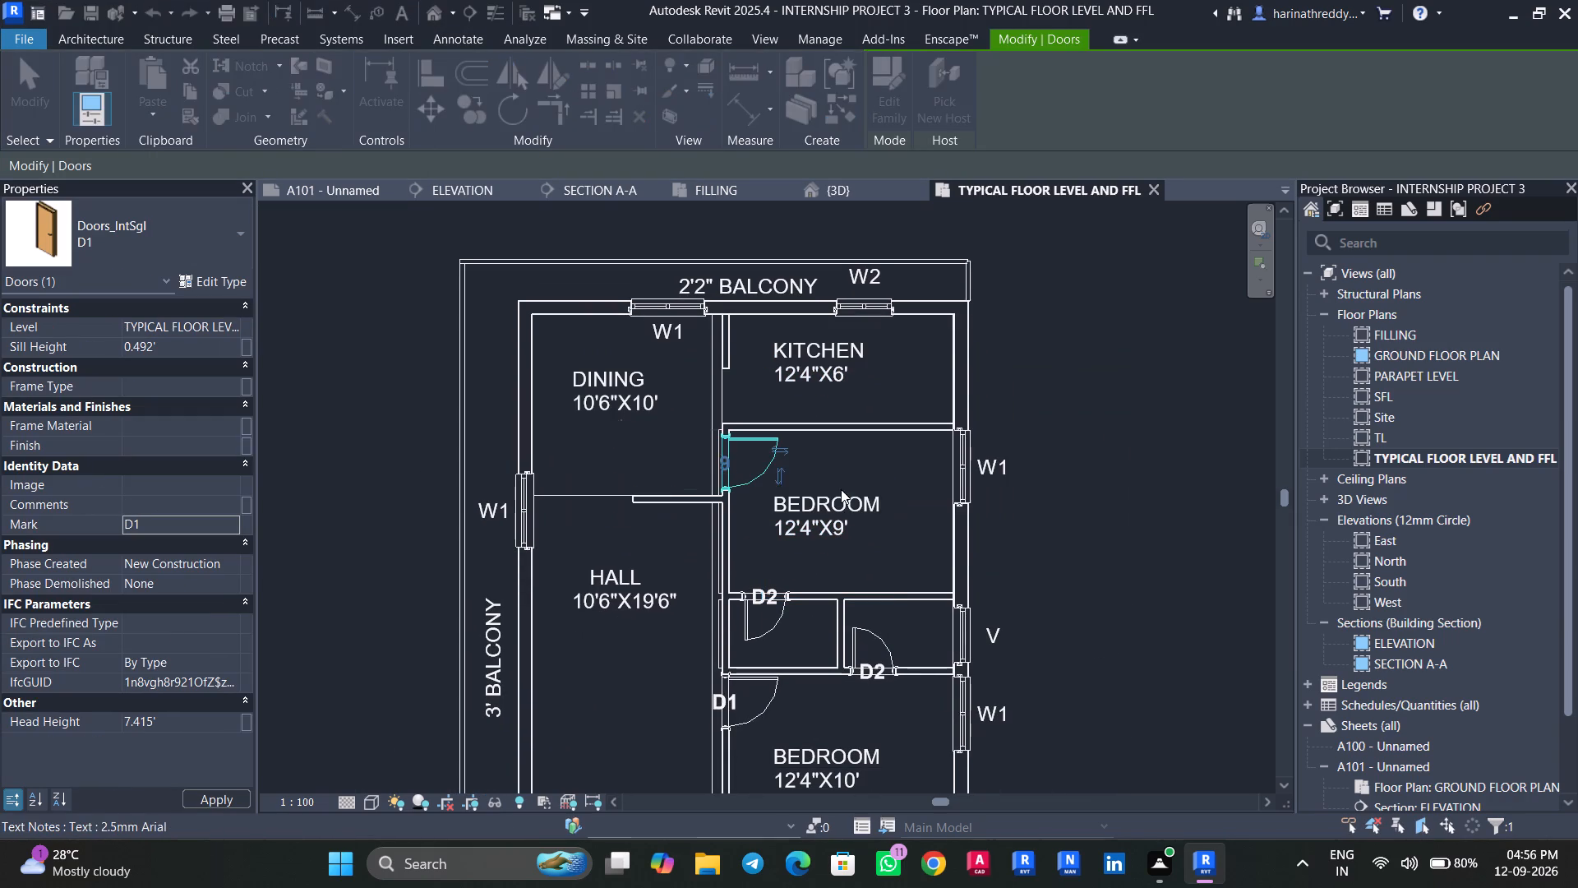
{"action": "key", "text": "Escape"}
Review the door and window marks across the typical floor plan and in GROUND FLOOR PLAN.
{"action": "middle_click_drag", "start_coordinate": [627, 703], "coordinate": [660, 447]}
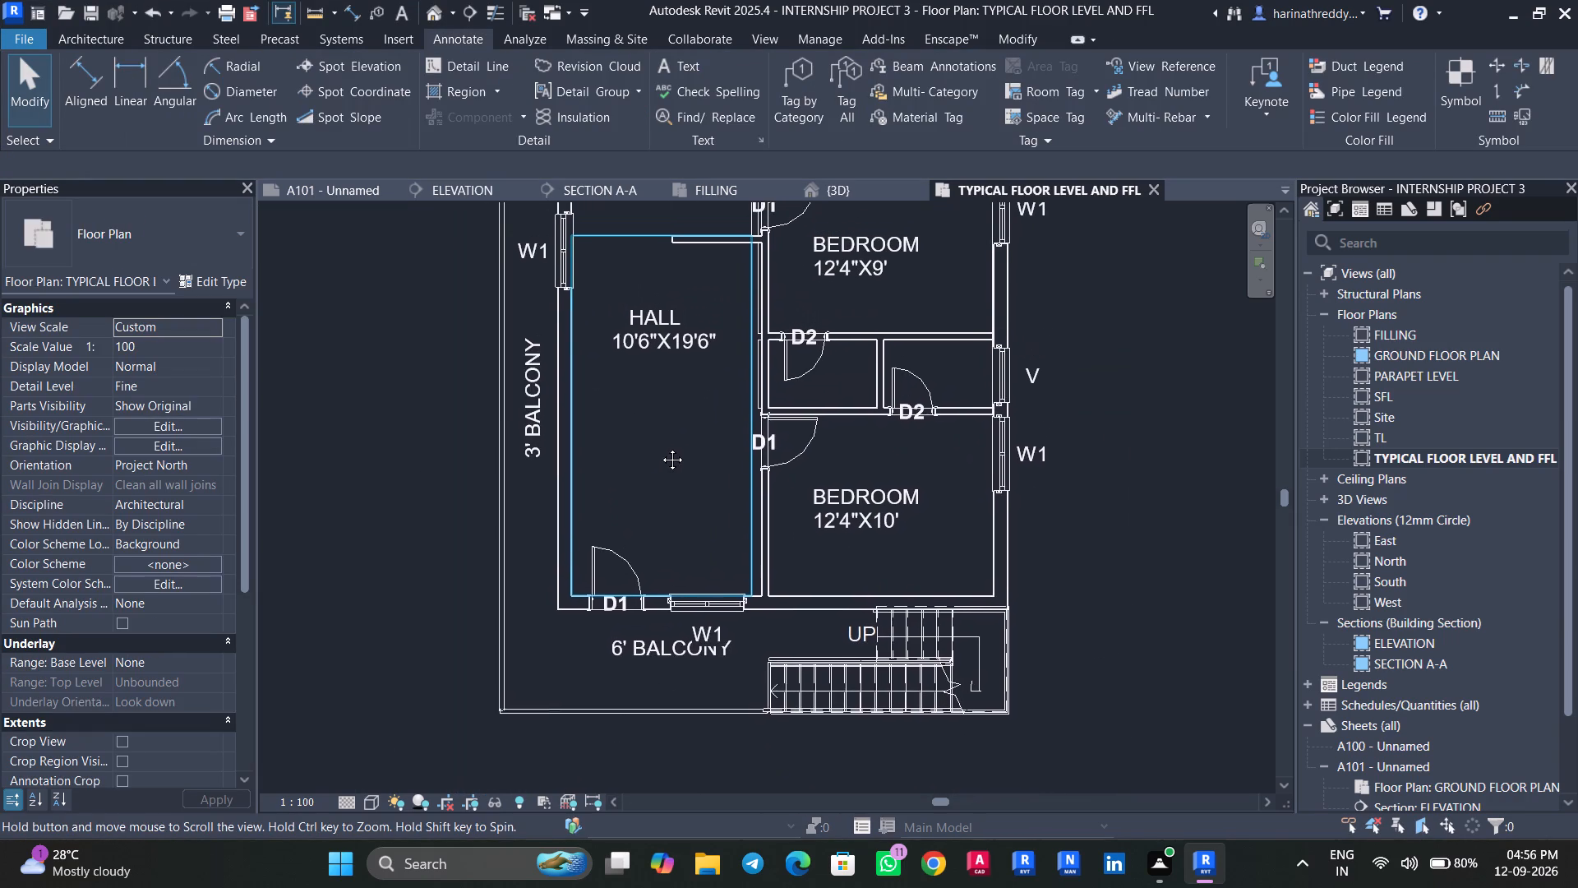
{"action": "middle_click_drag", "start_coordinate": [660, 447], "coordinate": [600, 650]}
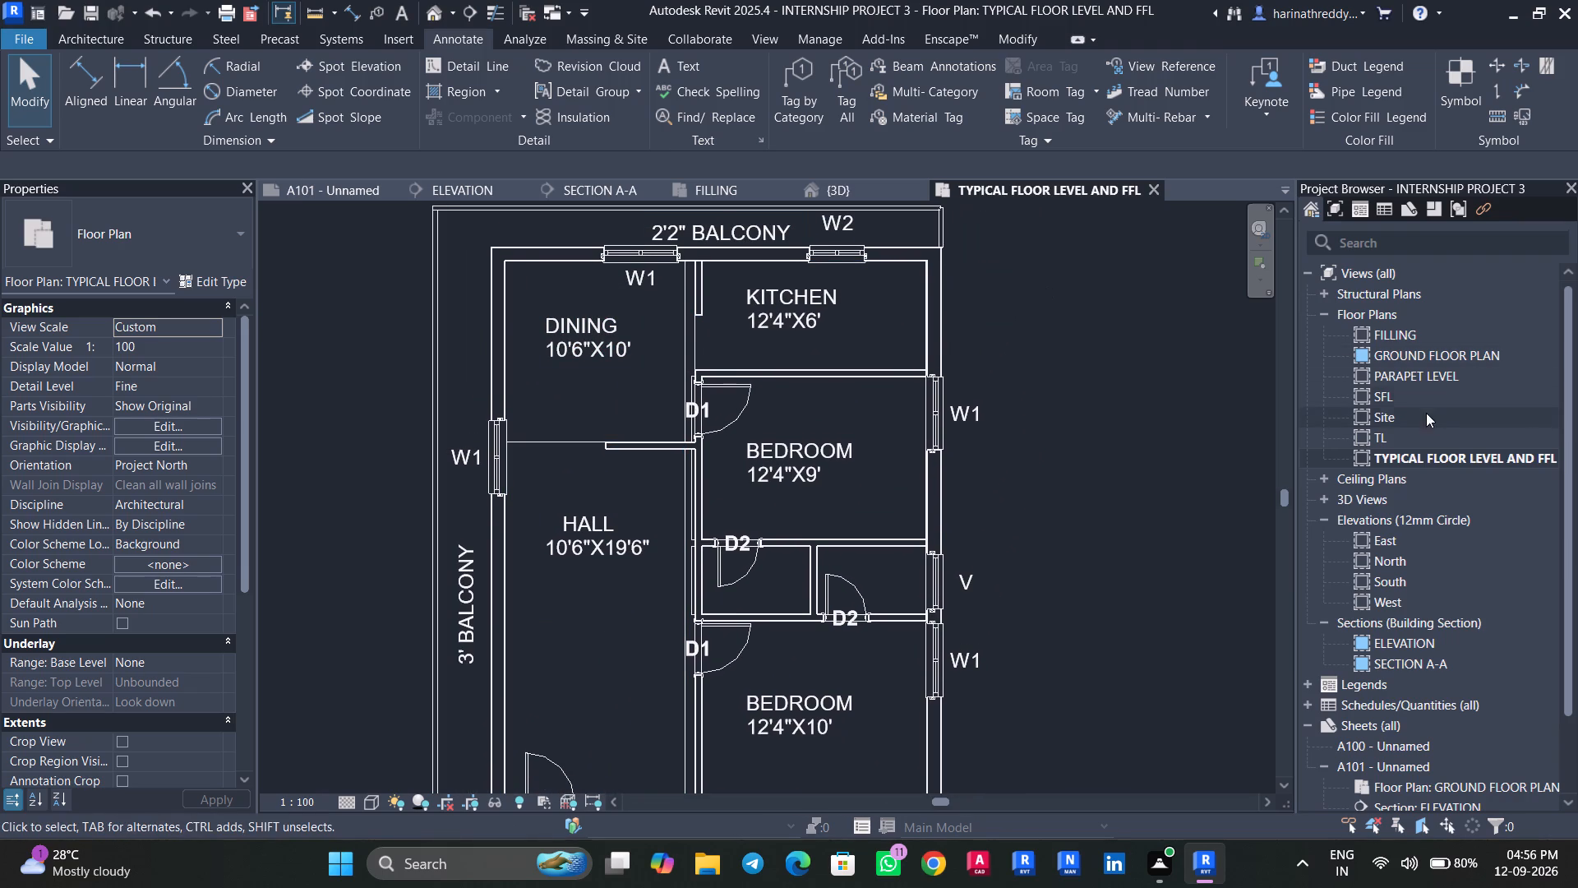
{"action": "double_click", "coordinate": [1420, 354]}
{"action": "scroll", "coordinate": [851, 506], "scroll_direction": "up", "scroll_amount": 5}
{"action": "scroll", "coordinate": [847, 520], "scroll_direction": "down", "scroll_amount": 1}
{"action": "scroll", "coordinate": [847, 520], "scroll_direction": "up", "scroll_amount": 1}
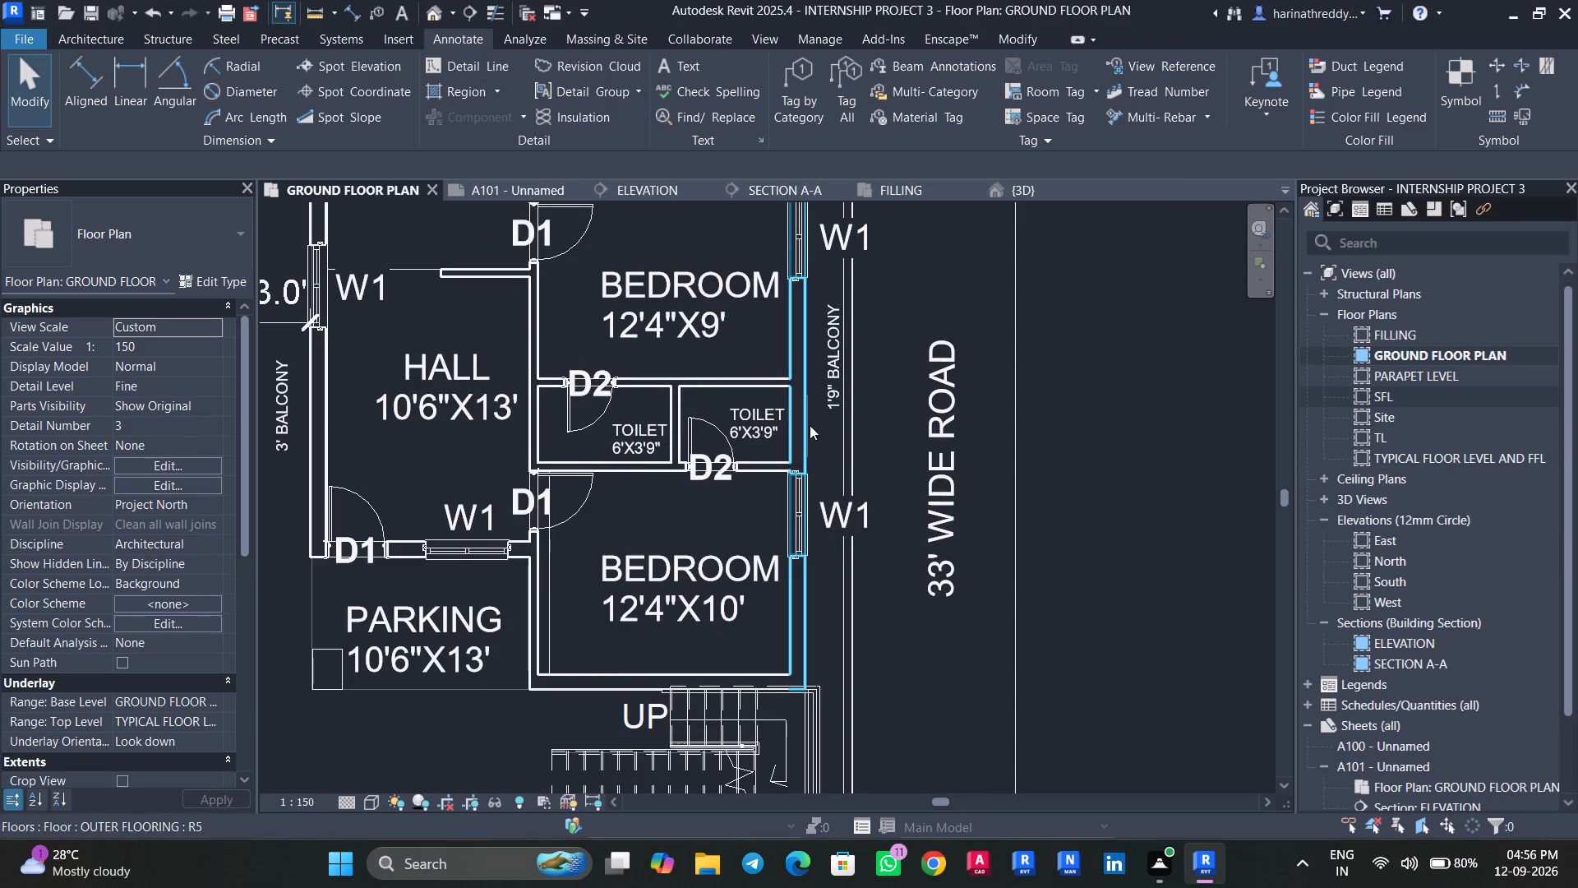
{"action": "scroll", "coordinate": [890, 511], "scroll_direction": "down", "scroll_amount": 6}
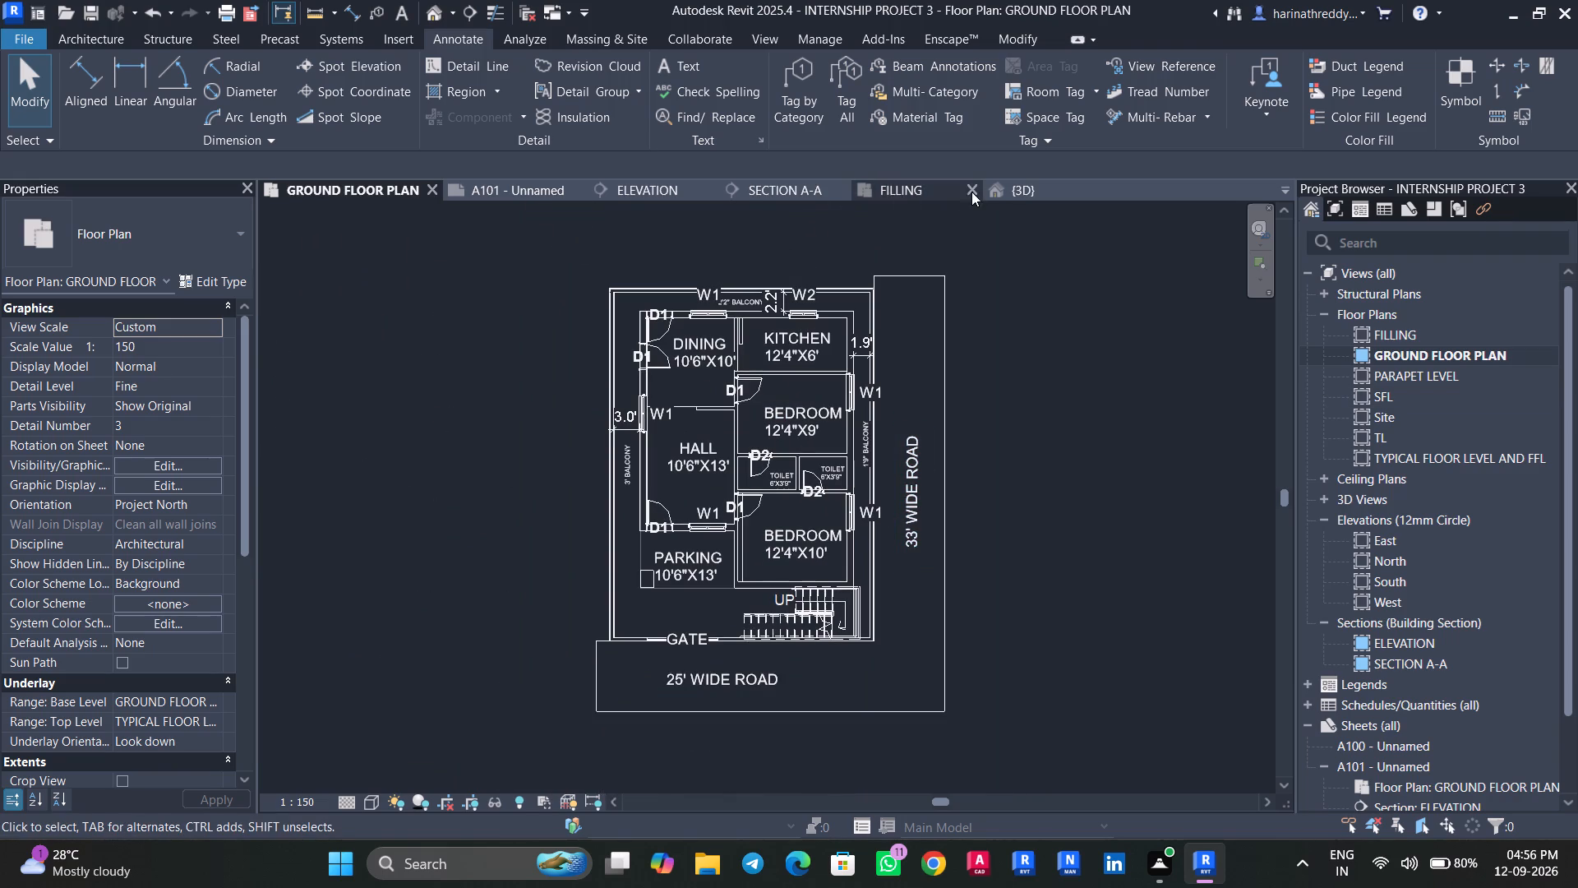
In the 3D view, set the mark of the ground floor's small single toilet window to V, accepting the duplicate value.
{"action": "left_click", "coordinate": [1022, 179]}
{"action": "left_click", "coordinate": [1025, 187]}
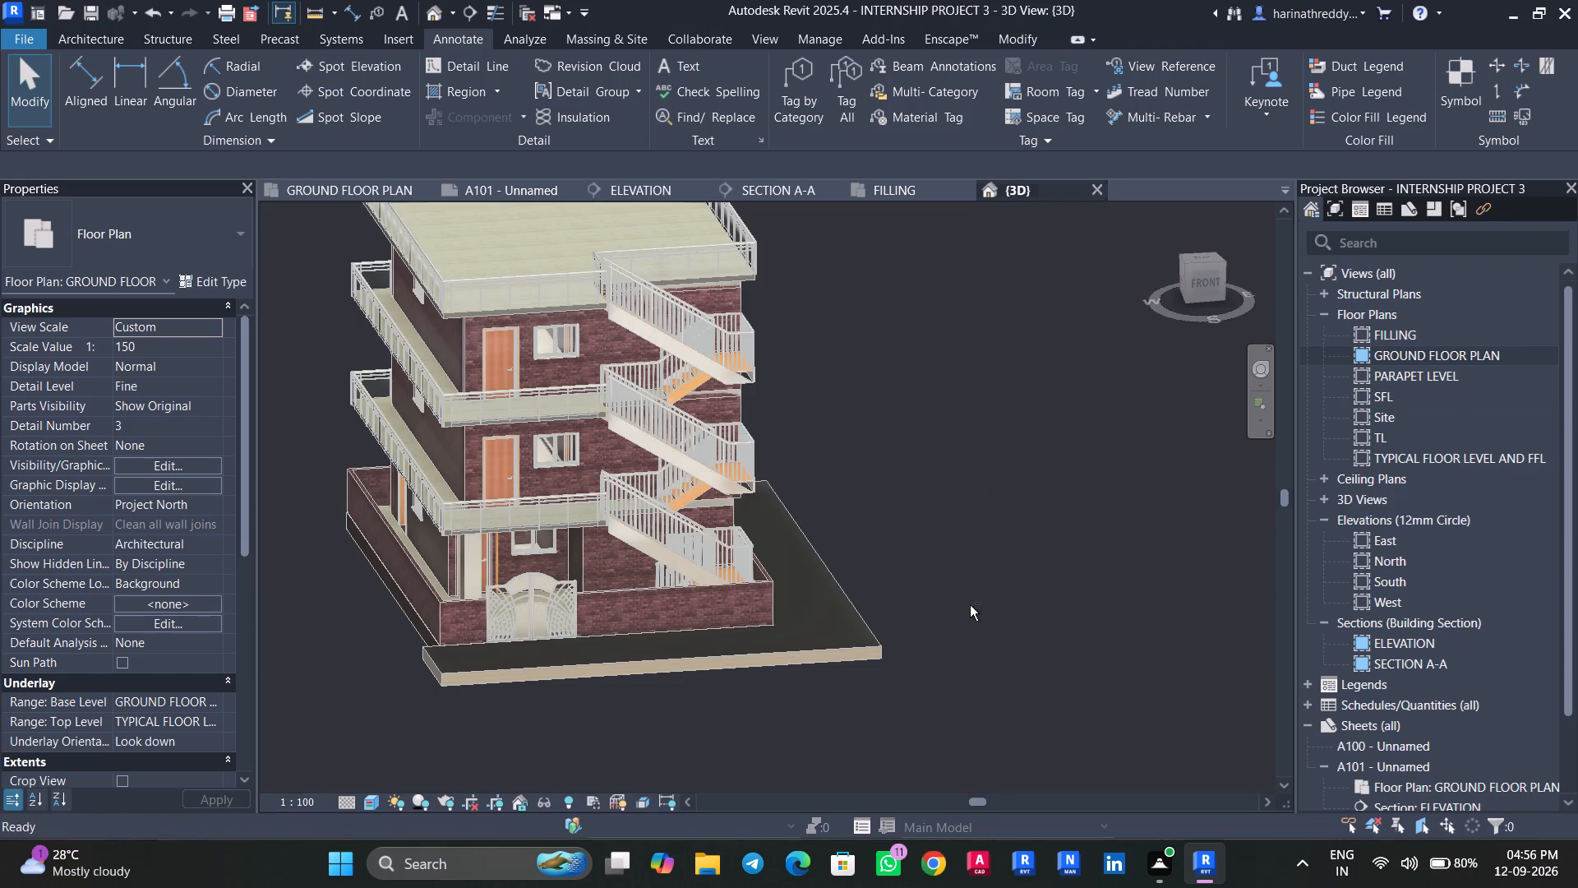
{"action": "middle_click_drag", "start_coordinate": [961, 605], "coordinate": [684, 613], "text": "shift"}
{"action": "left_click", "coordinate": [683, 608]}
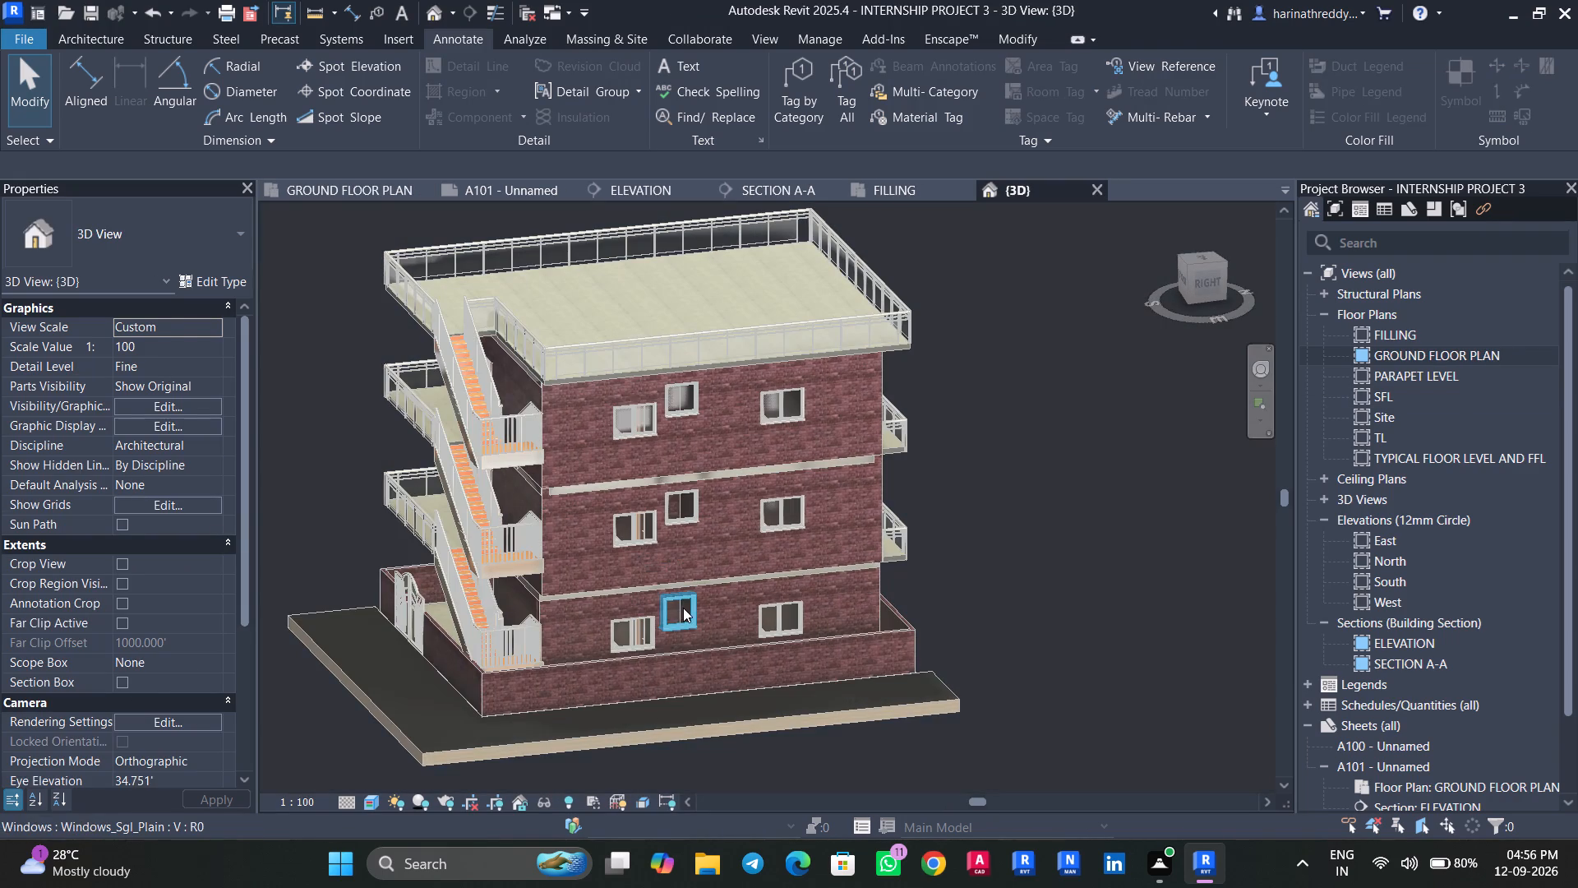
{"action": "left_click", "coordinate": [170, 437]}
{"action": "left_click", "coordinate": [166, 432]}
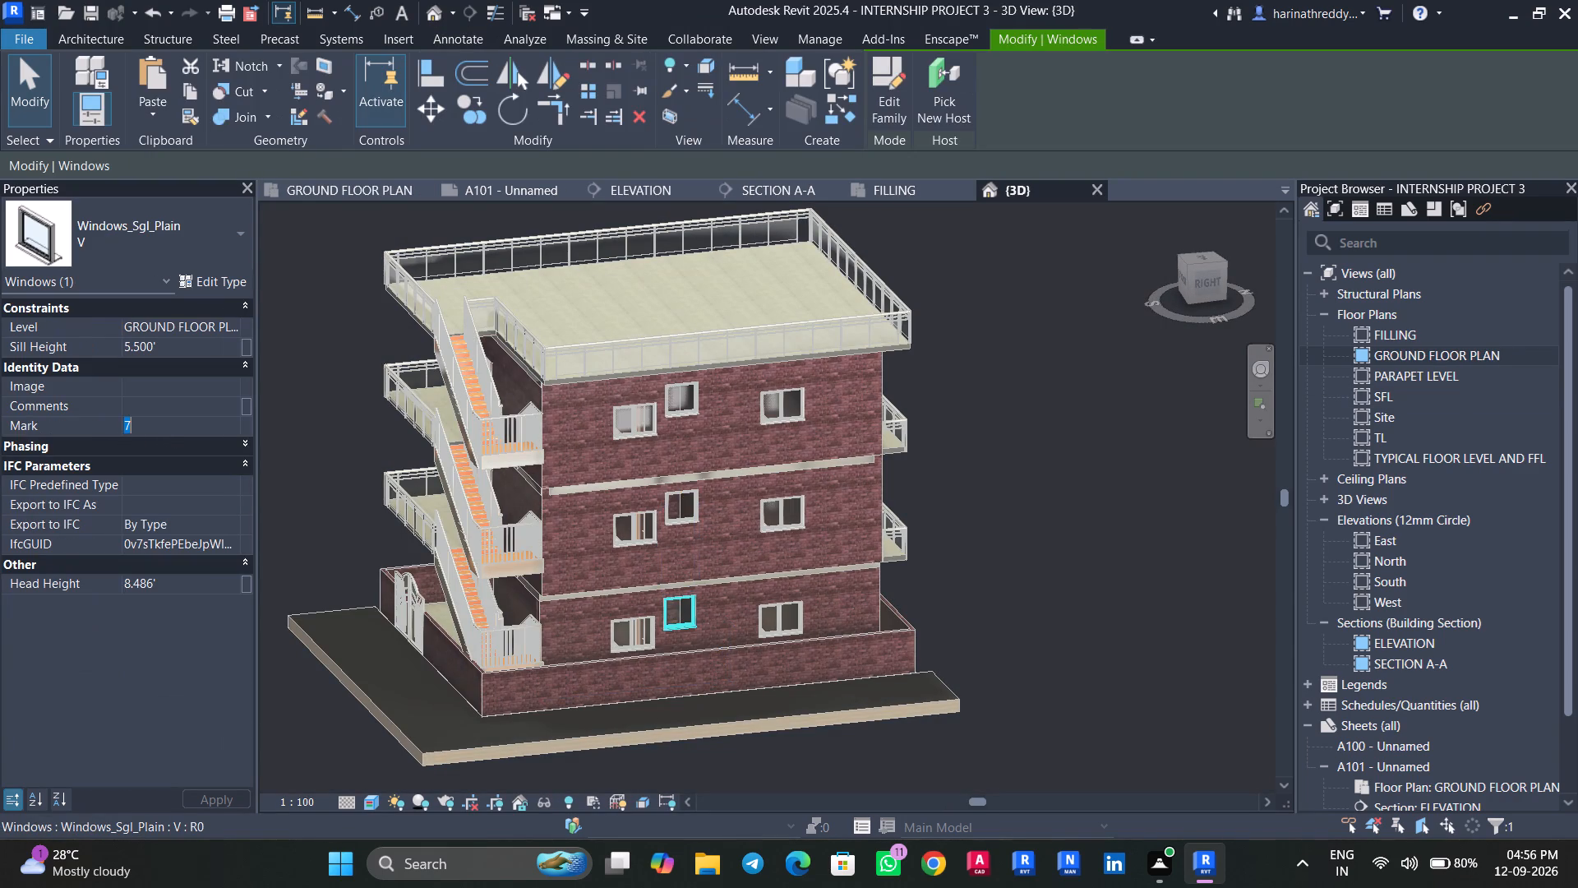
{"action": "key", "text": "v"}
{"action": "left_click", "coordinate": [831, 490]}
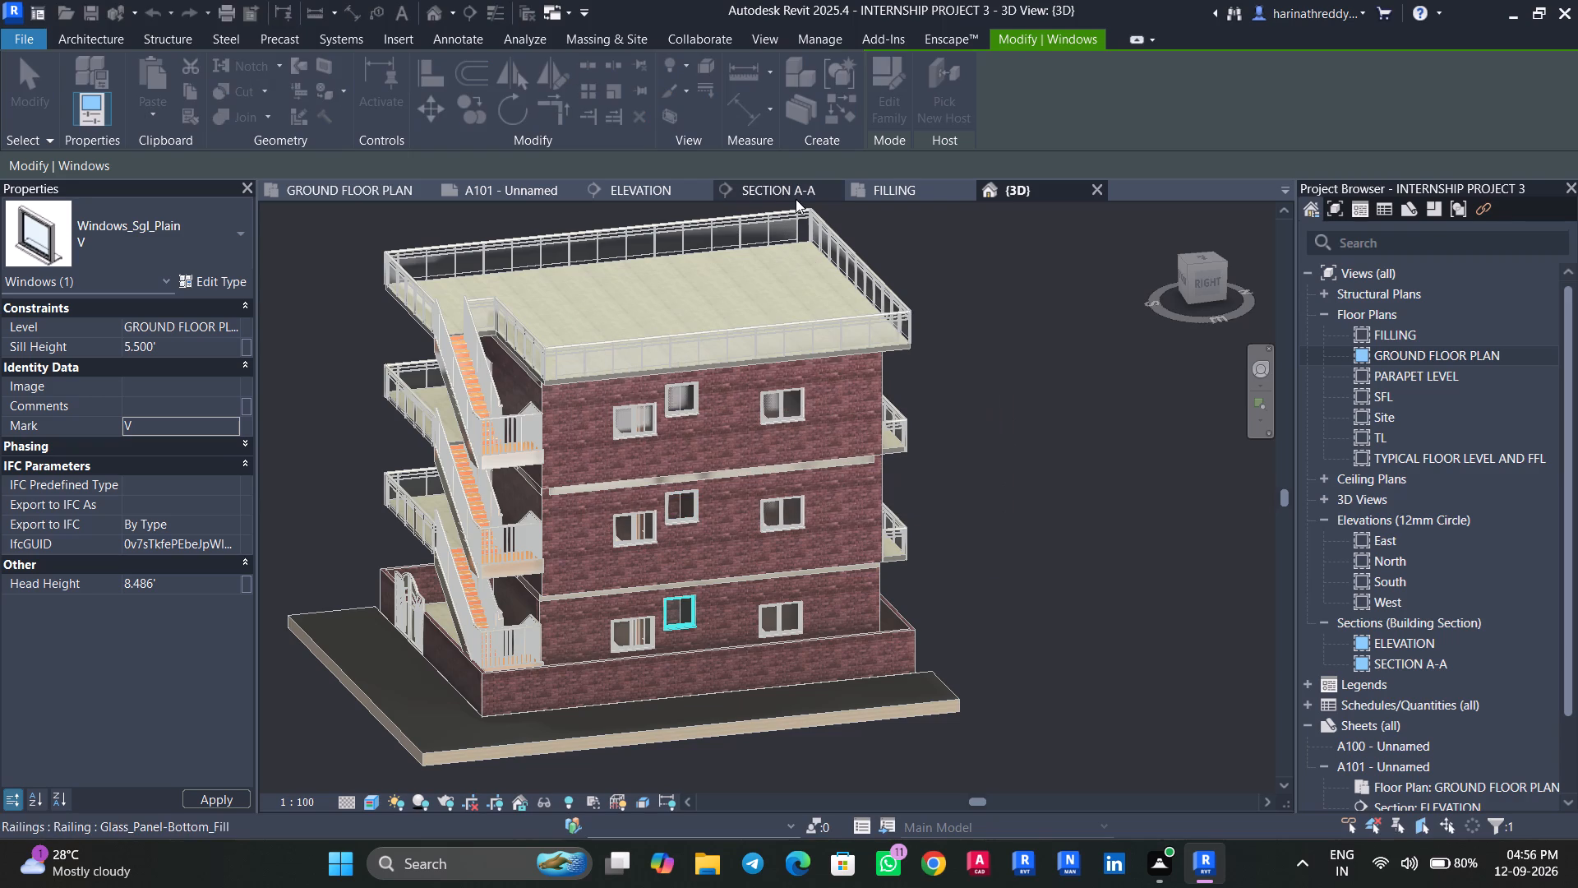
{"action": "scroll", "coordinate": [1388, 737], "scroll_direction": "down", "scroll_amount": 1}
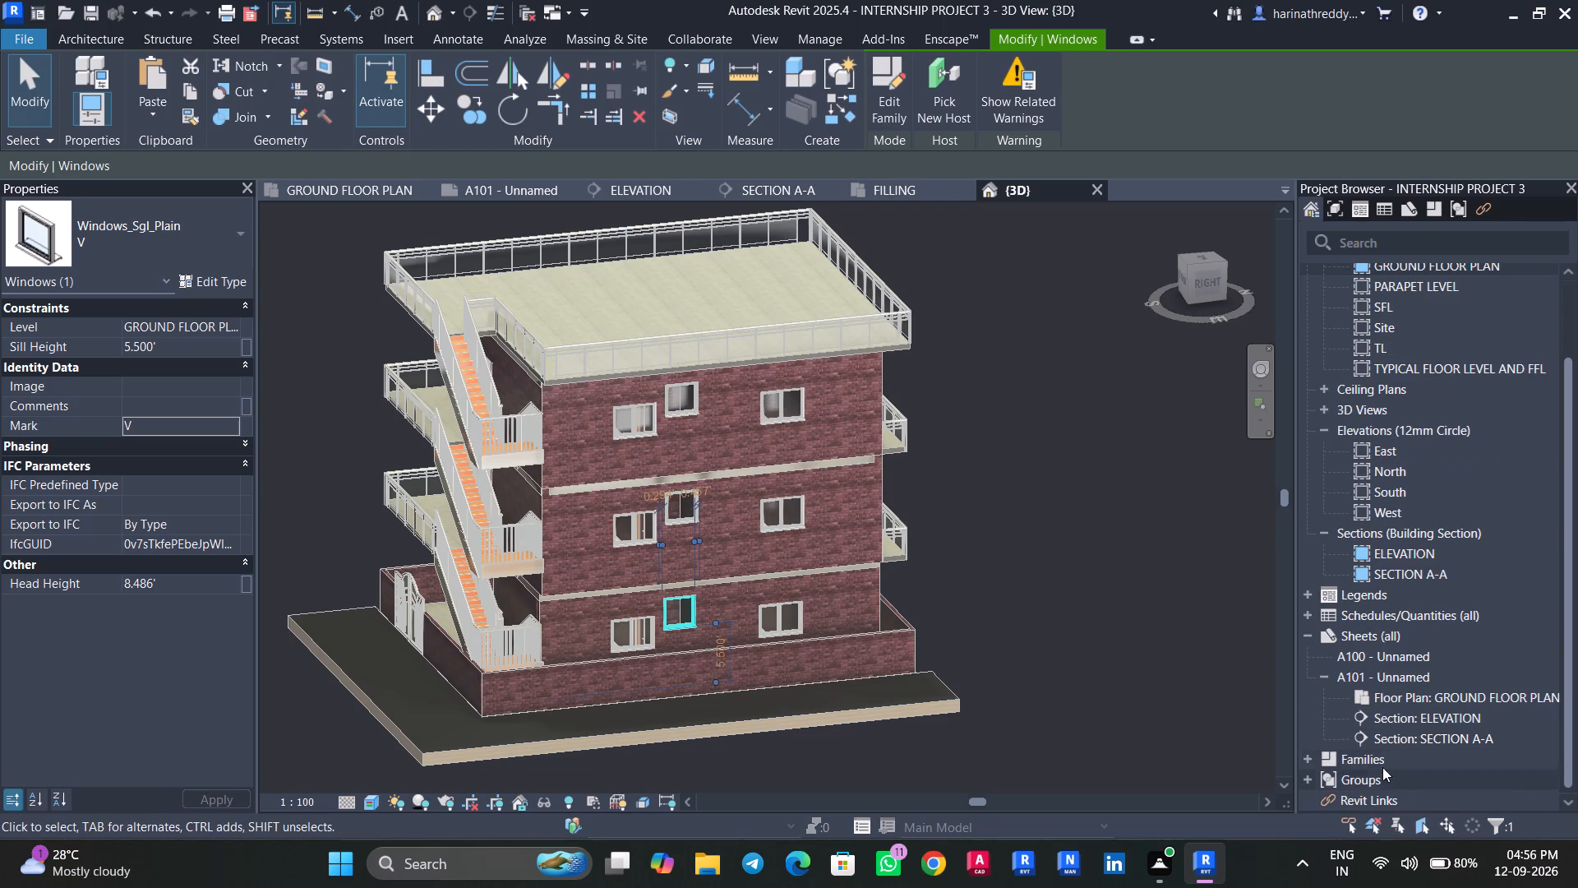
Place the TYPICAL FLOOR LEVEL AND FFL floor plan on sheet A101.
{"action": "double_click", "coordinate": [1398, 677]}
{"action": "scroll", "coordinate": [445, 585], "scroll_direction": "up", "scroll_amount": 4}
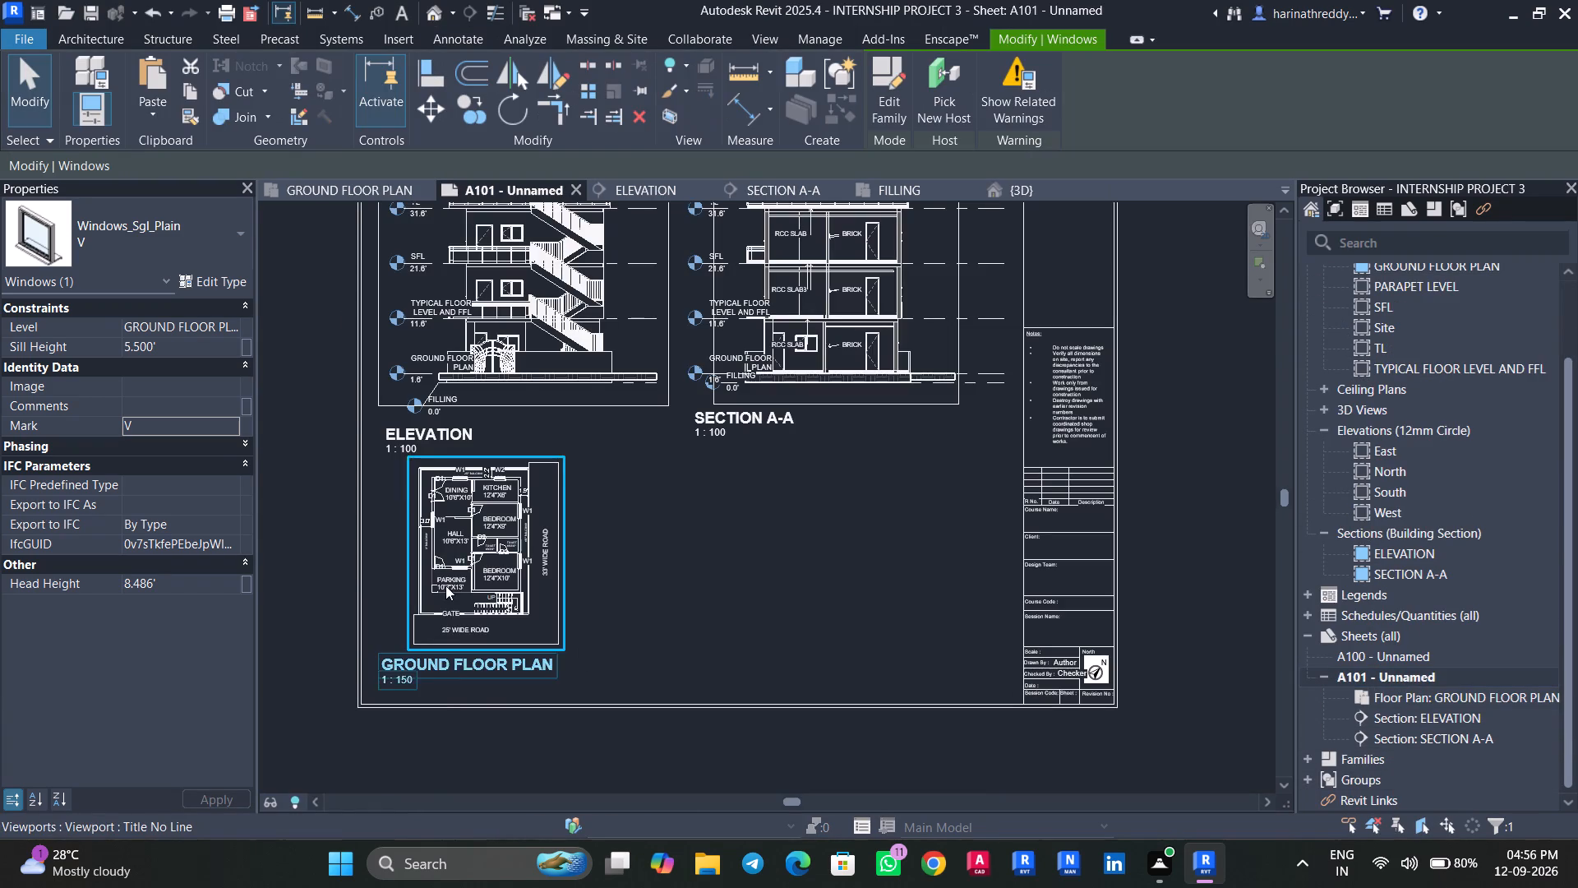
{"action": "scroll", "coordinate": [445, 585], "scroll_direction": "up", "scroll_amount": 5}
{"action": "scroll", "coordinate": [1040, 636], "scroll_direction": "down", "scroll_amount": 5}
{"action": "middle_click_drag", "start_coordinate": [1021, 636], "coordinate": [845, 642]}
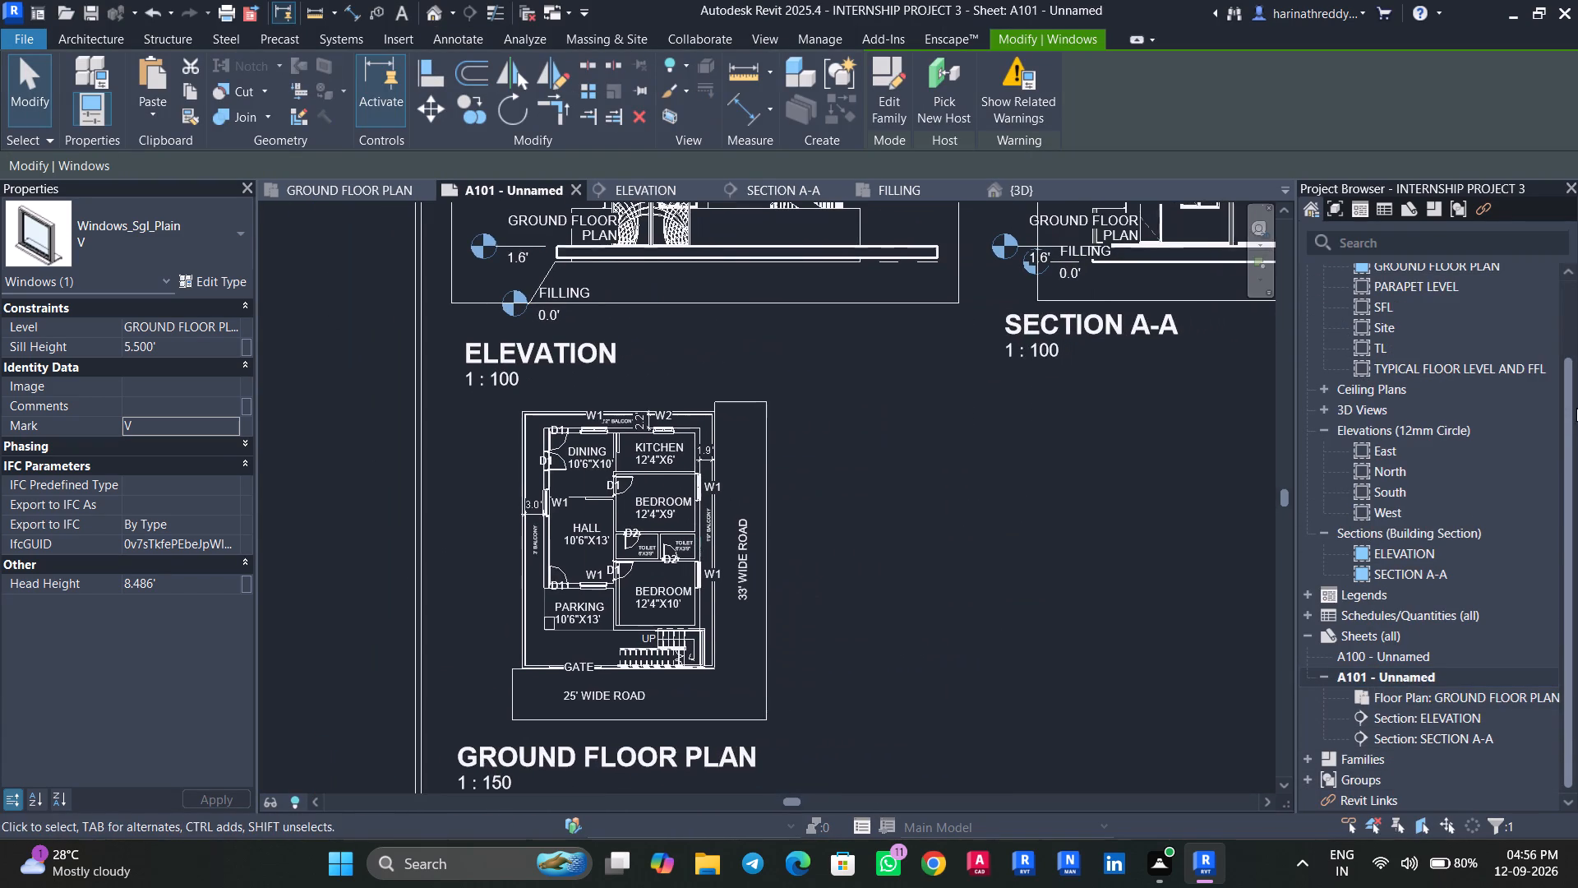
{"action": "left_click_drag", "start_coordinate": [1522, 368], "coordinate": [1020, 506]}
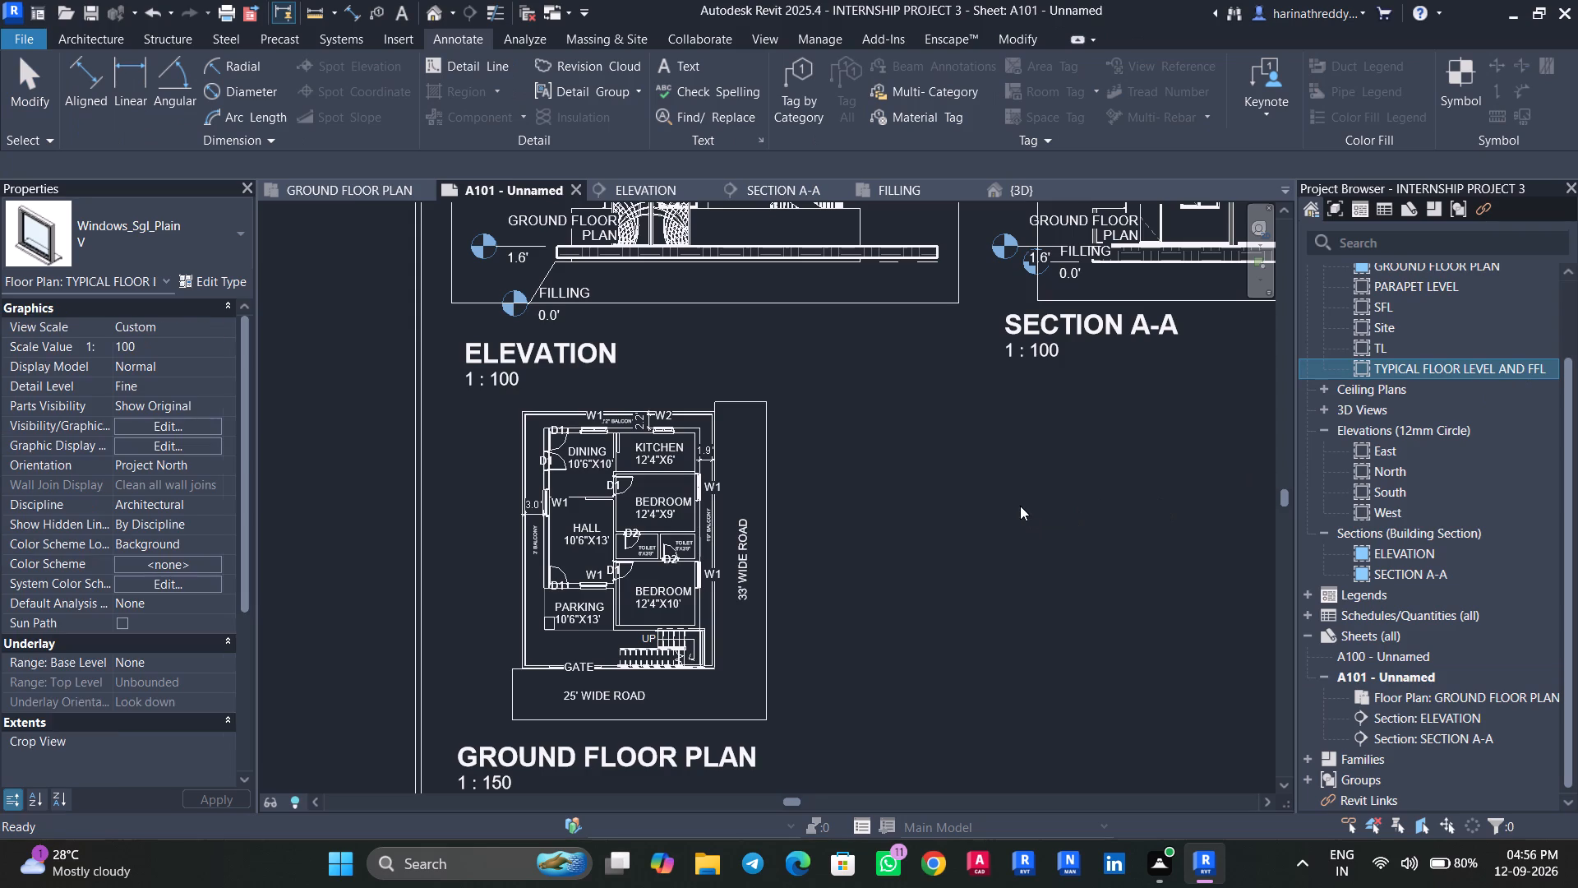
{"action": "scroll", "coordinate": [992, 517], "scroll_direction": "down", "scroll_amount": 10}
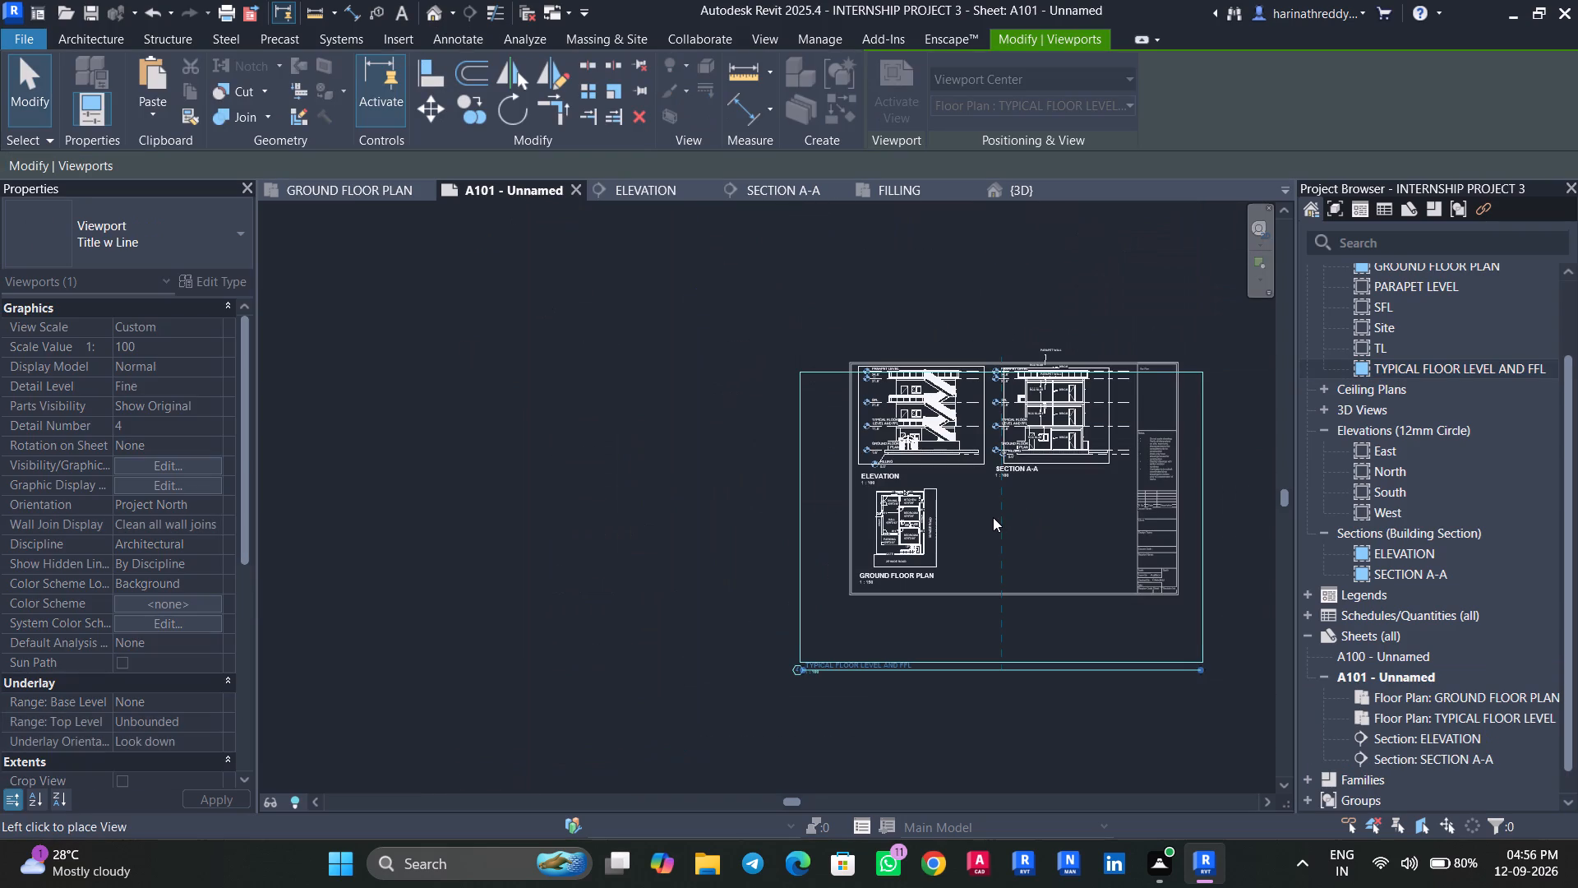
{"action": "left_click", "coordinate": [1000, 520]}
{"action": "key", "text": "Escape"}
{"action": "key", "text": "Escape"}
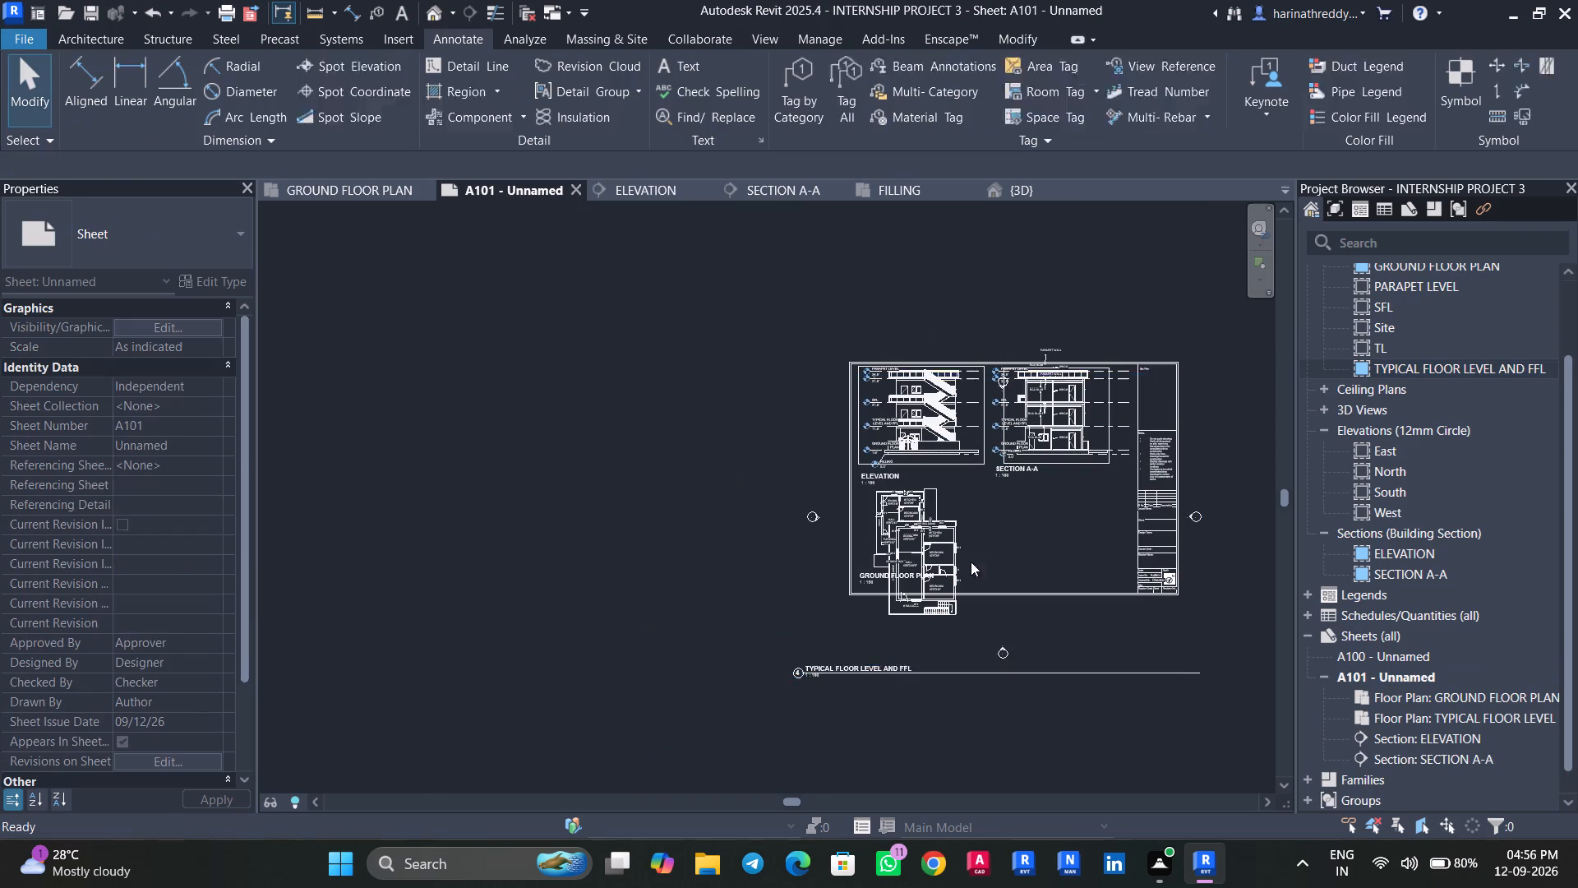
Move the typical floor plan viewport beside the ground floor plan, beneath SECTION A-A and within the sheet border.
{"action": "key", "text": "Right"}
{"action": "key", "text": "Right"}
{"action": "key", "text": "Right"}
{"action": "key", "text": "Right"}
{"action": "key", "text": "Right"}
{"action": "key", "text": "Right"}
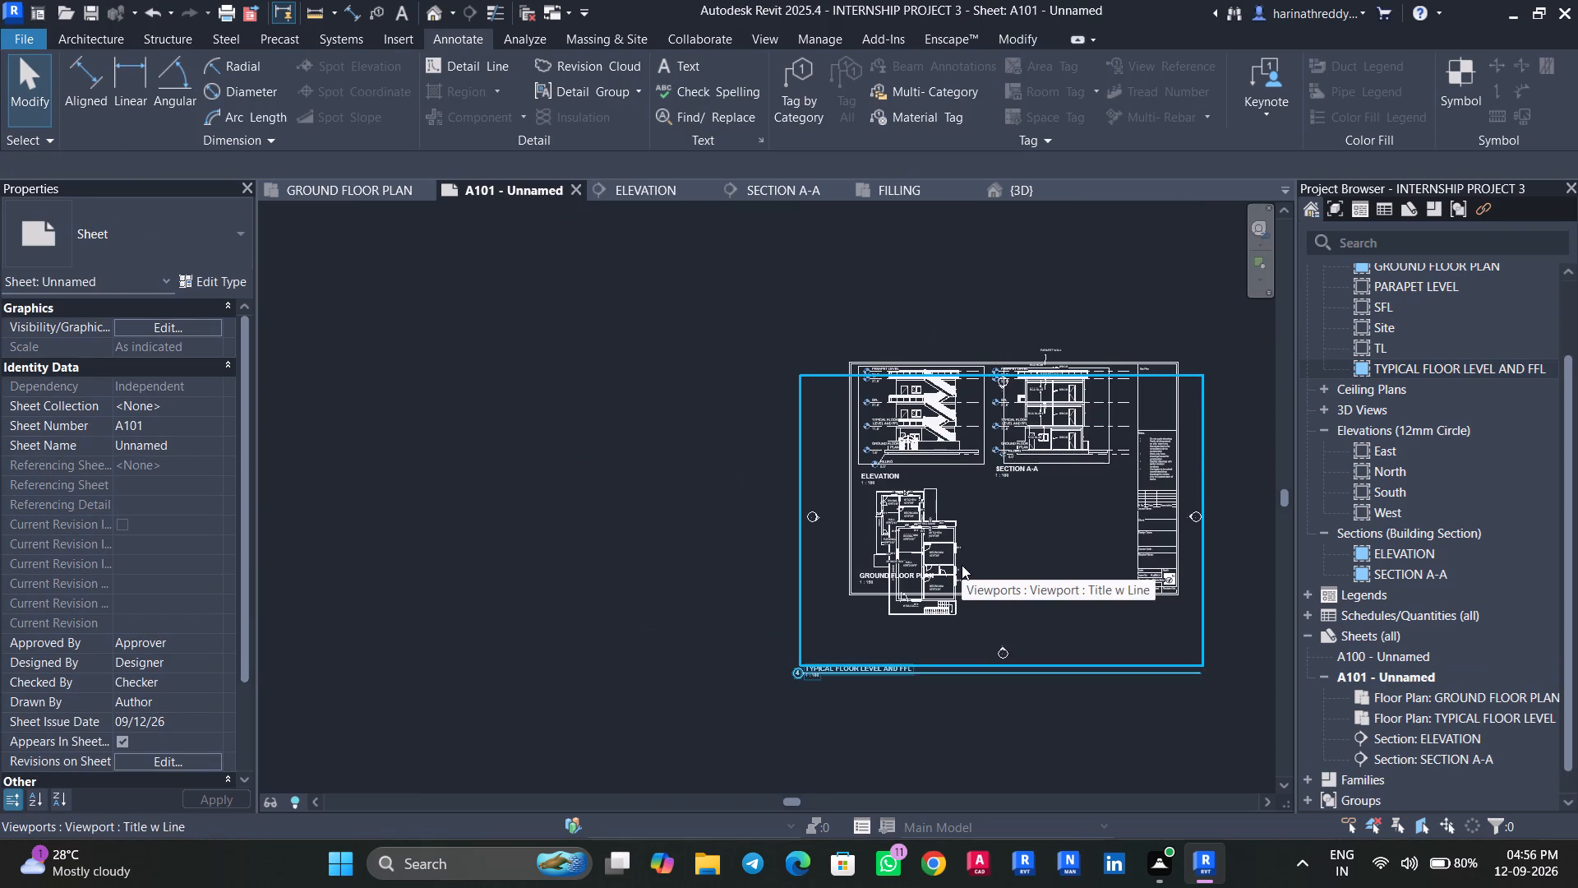
{"action": "key", "text": "Right"}
{"action": "key", "text": "Escape"}
{"action": "key", "text": "Escape"}
{"action": "left_click", "coordinate": [955, 569]}
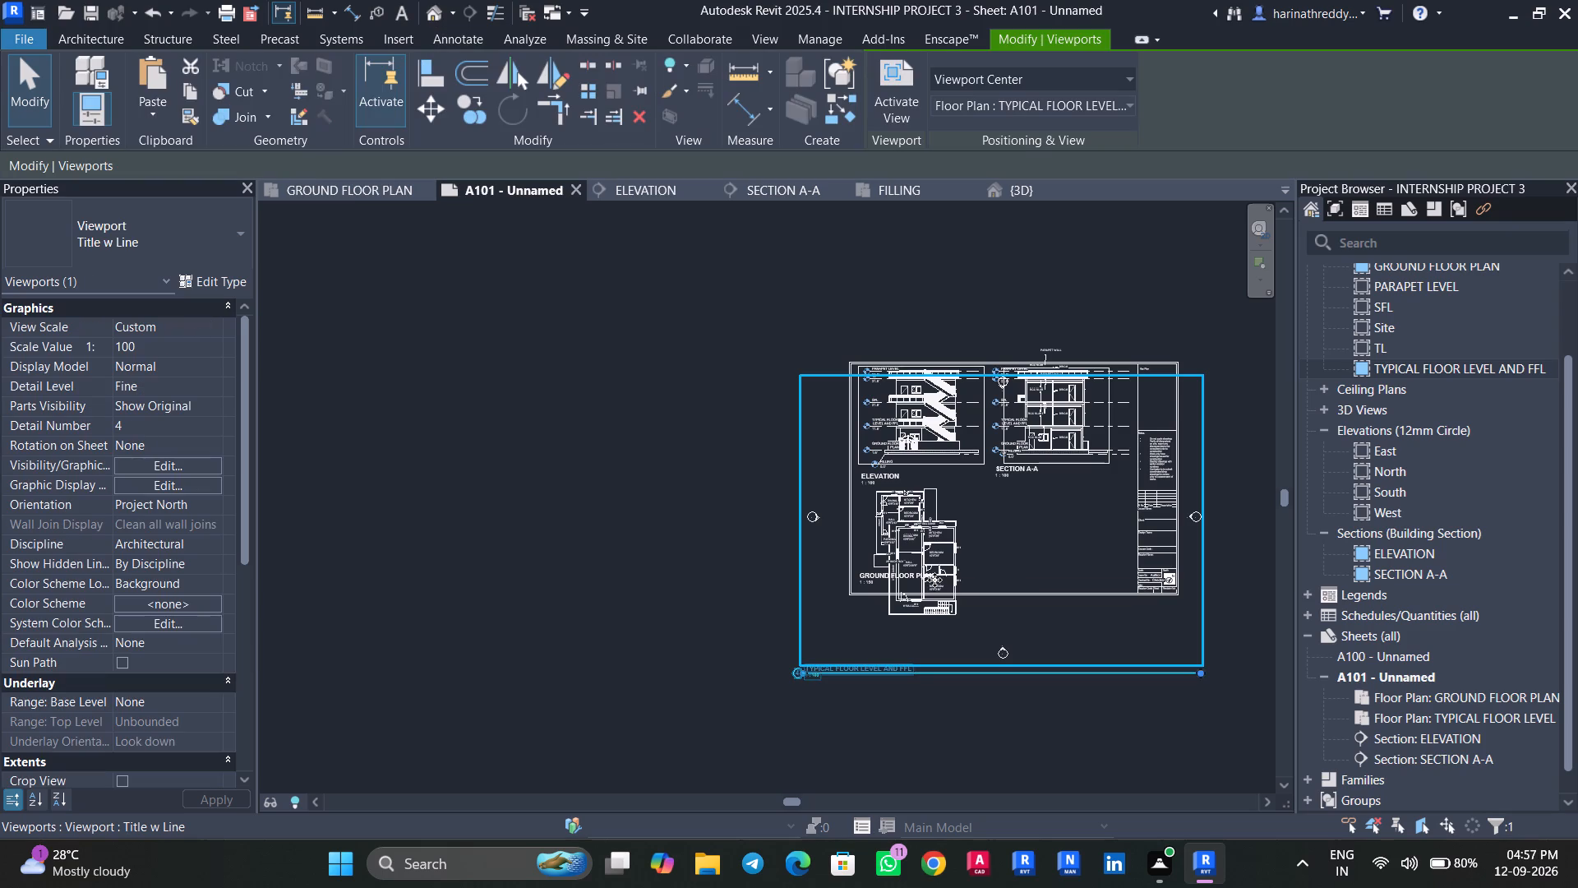
{"action": "left_click_drag", "start_coordinate": [934, 578], "coordinate": [1001, 554]}
{"action": "left_click_drag", "start_coordinate": [993, 553], "coordinate": [994, 521]}
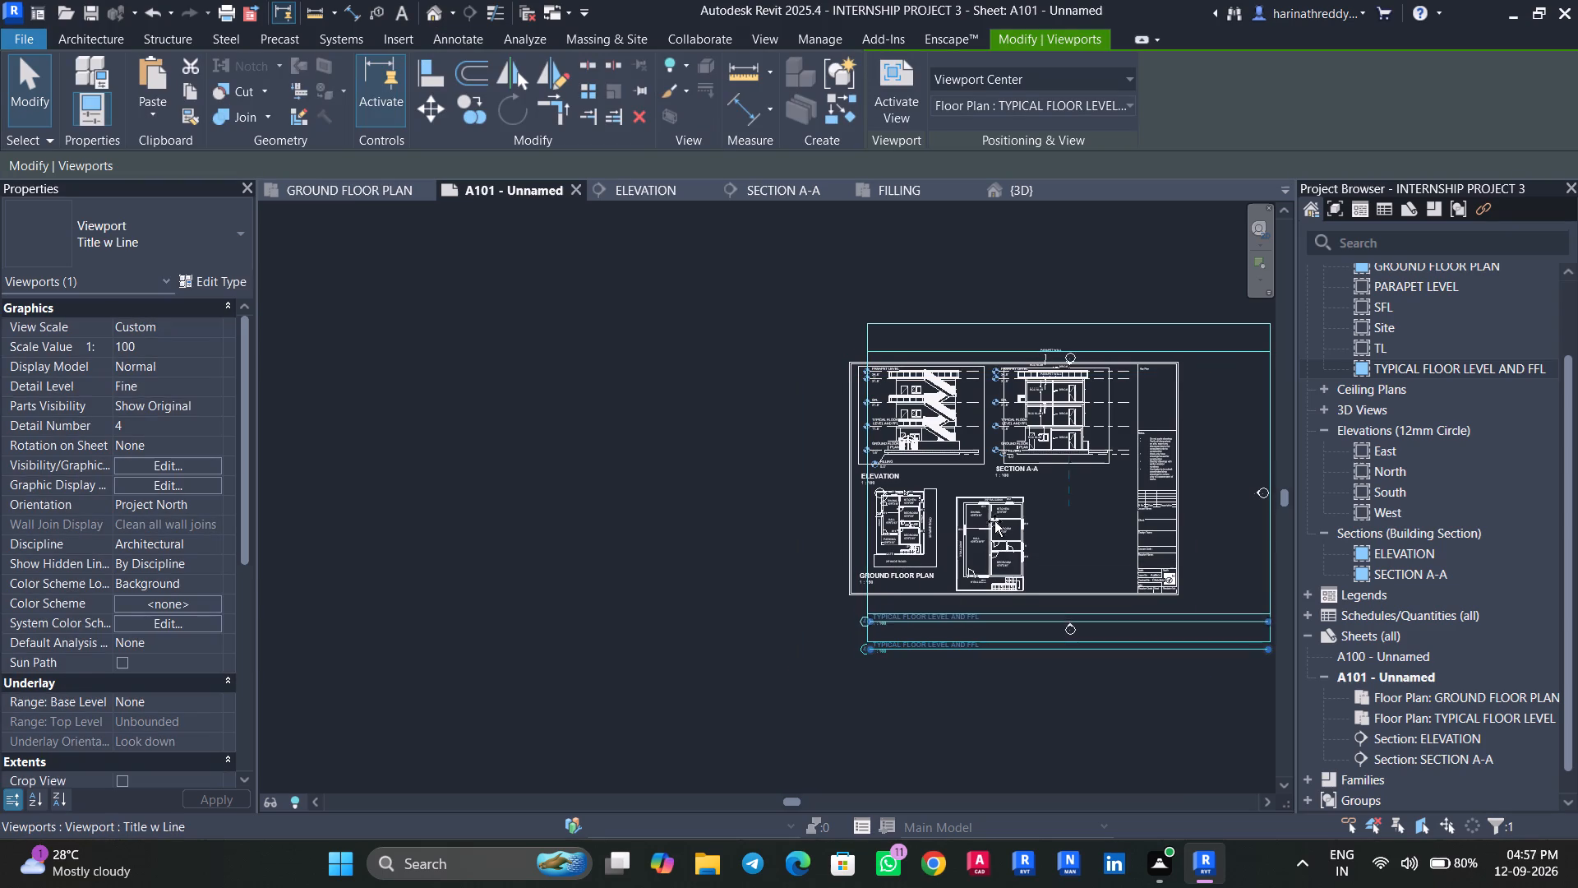
{"action": "left_click_drag", "start_coordinate": [994, 521], "coordinate": [995, 517]}
{"action": "left_click_drag", "start_coordinate": [995, 517], "coordinate": [995, 538]}
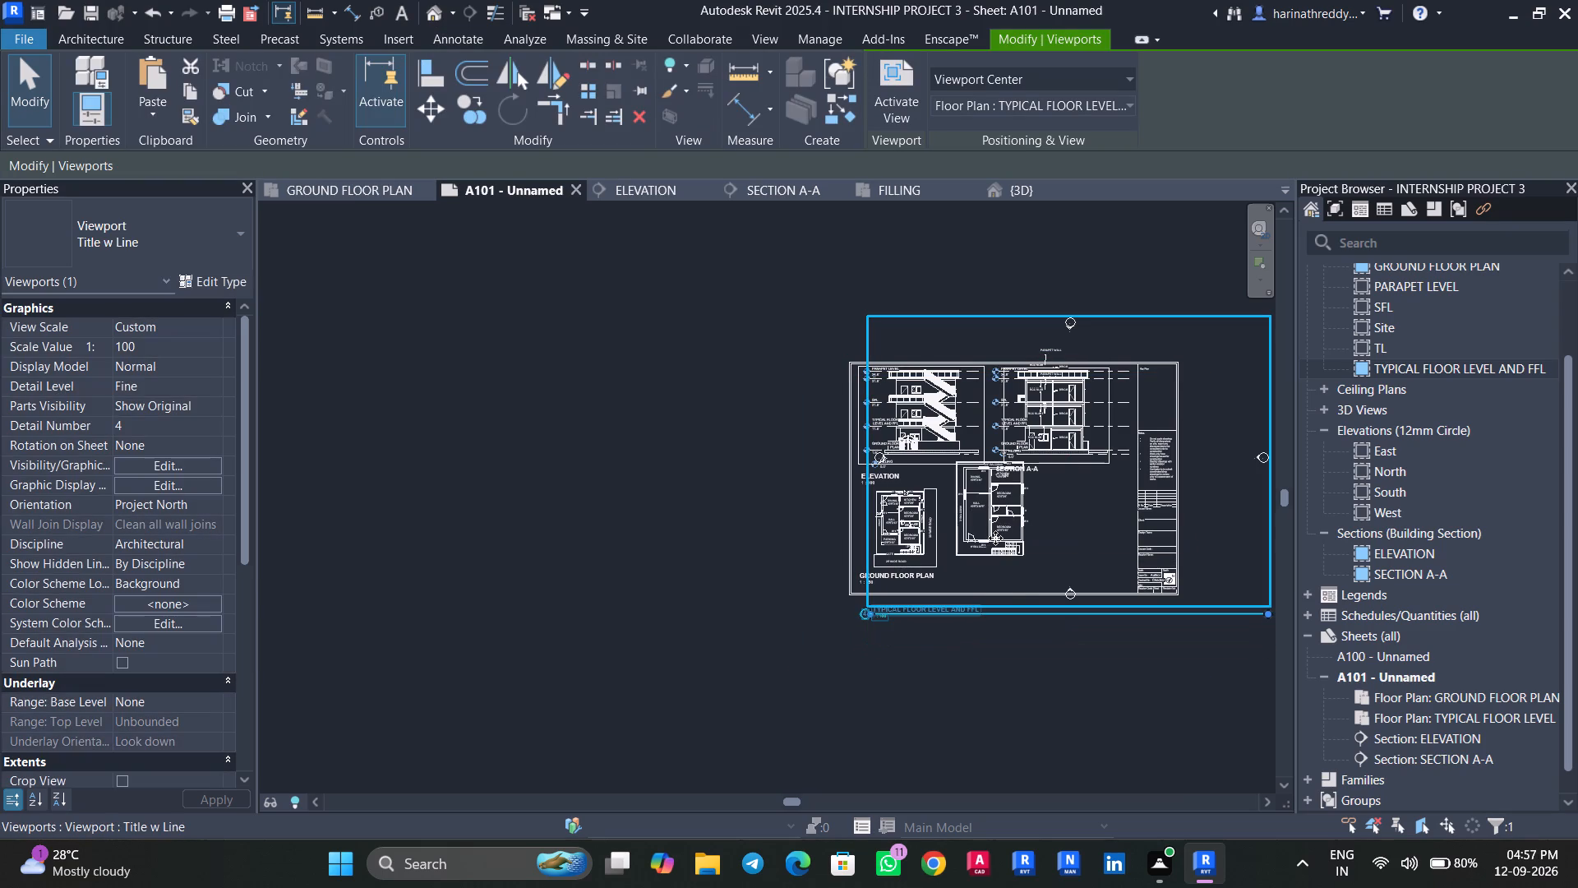
Nudge the typical floor plan viewport down until the plan is clear of the SECTION A-A title.
{"action": "scroll", "coordinate": [995, 538], "scroll_direction": "up", "scroll_amount": 3}
{"action": "key", "text": "Down"}
{"action": "key", "text": "Down"}
{"action": "key", "text": "Down"}
{"action": "key", "text": "Down"}
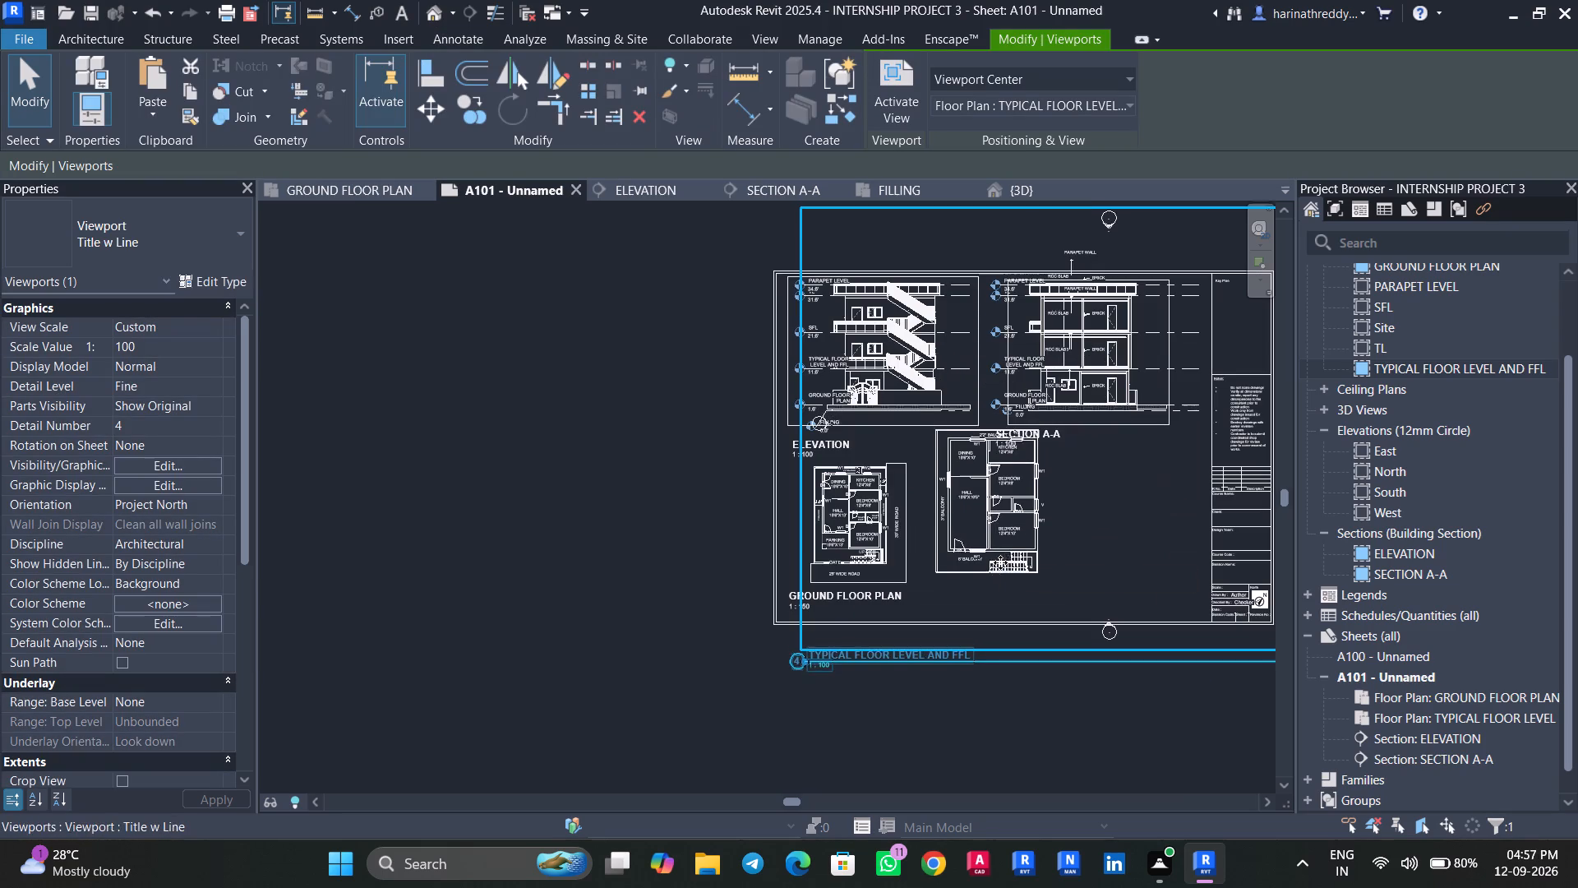
{"action": "key", "text": "Down"}
{"action": "key", "text": "Down"}
{"action": "key", "text": "Down"}
{"action": "key", "text": "Down"}
{"action": "key", "text": "Down"}
{"action": "key", "text": "Down"}
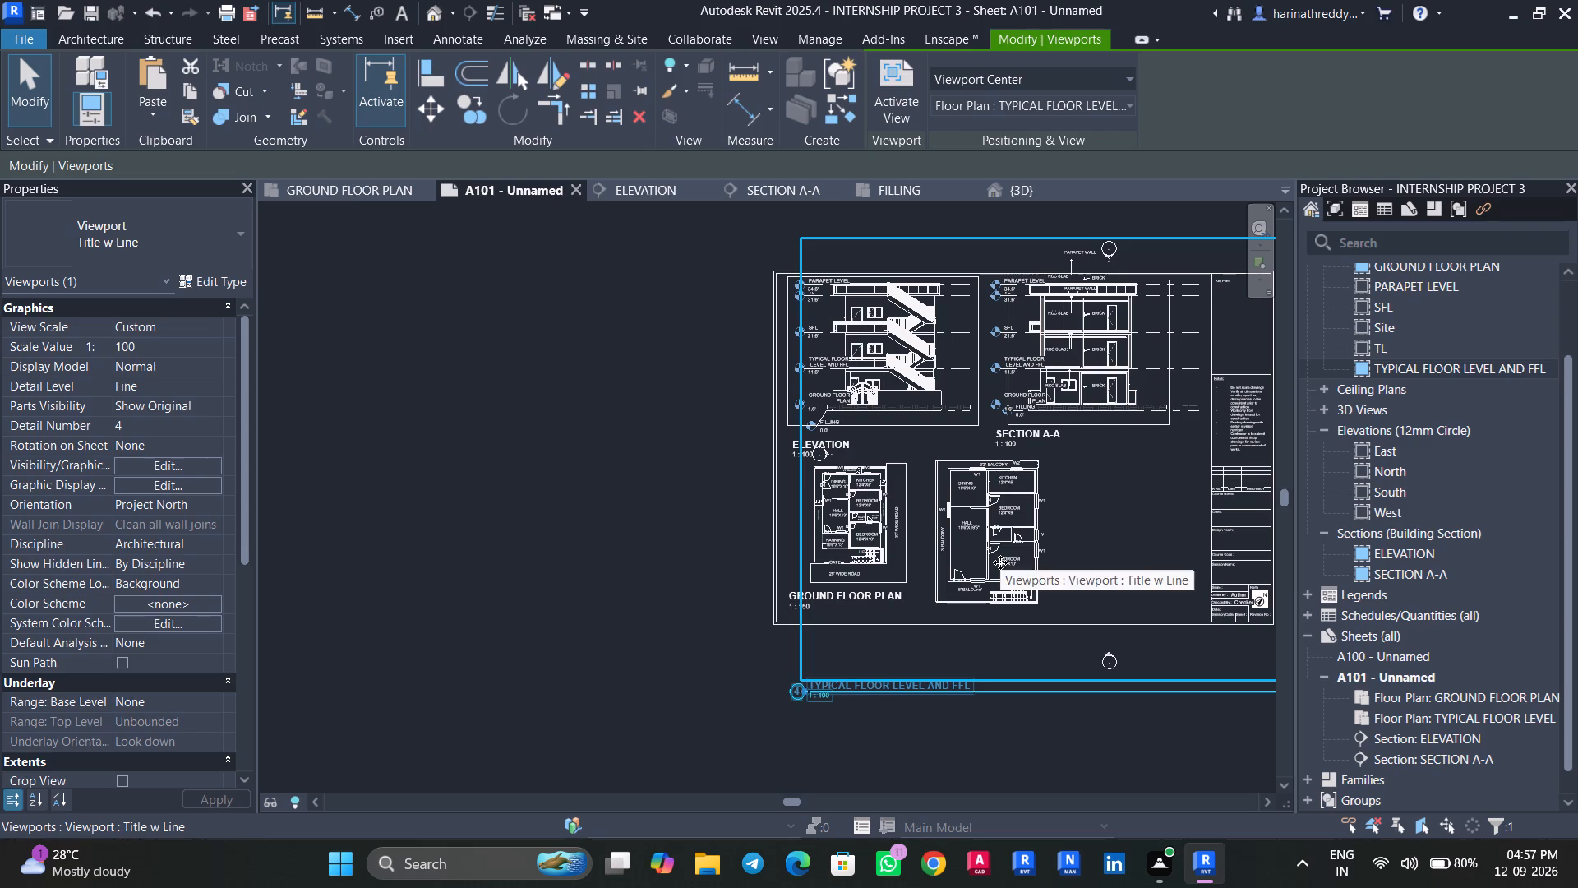
{"action": "key", "text": "Escape"}
{"action": "key", "text": "Escape"}
Change the typical floor plan viewport's type to Title No Line.
{"action": "left_click", "coordinate": [1086, 490]}
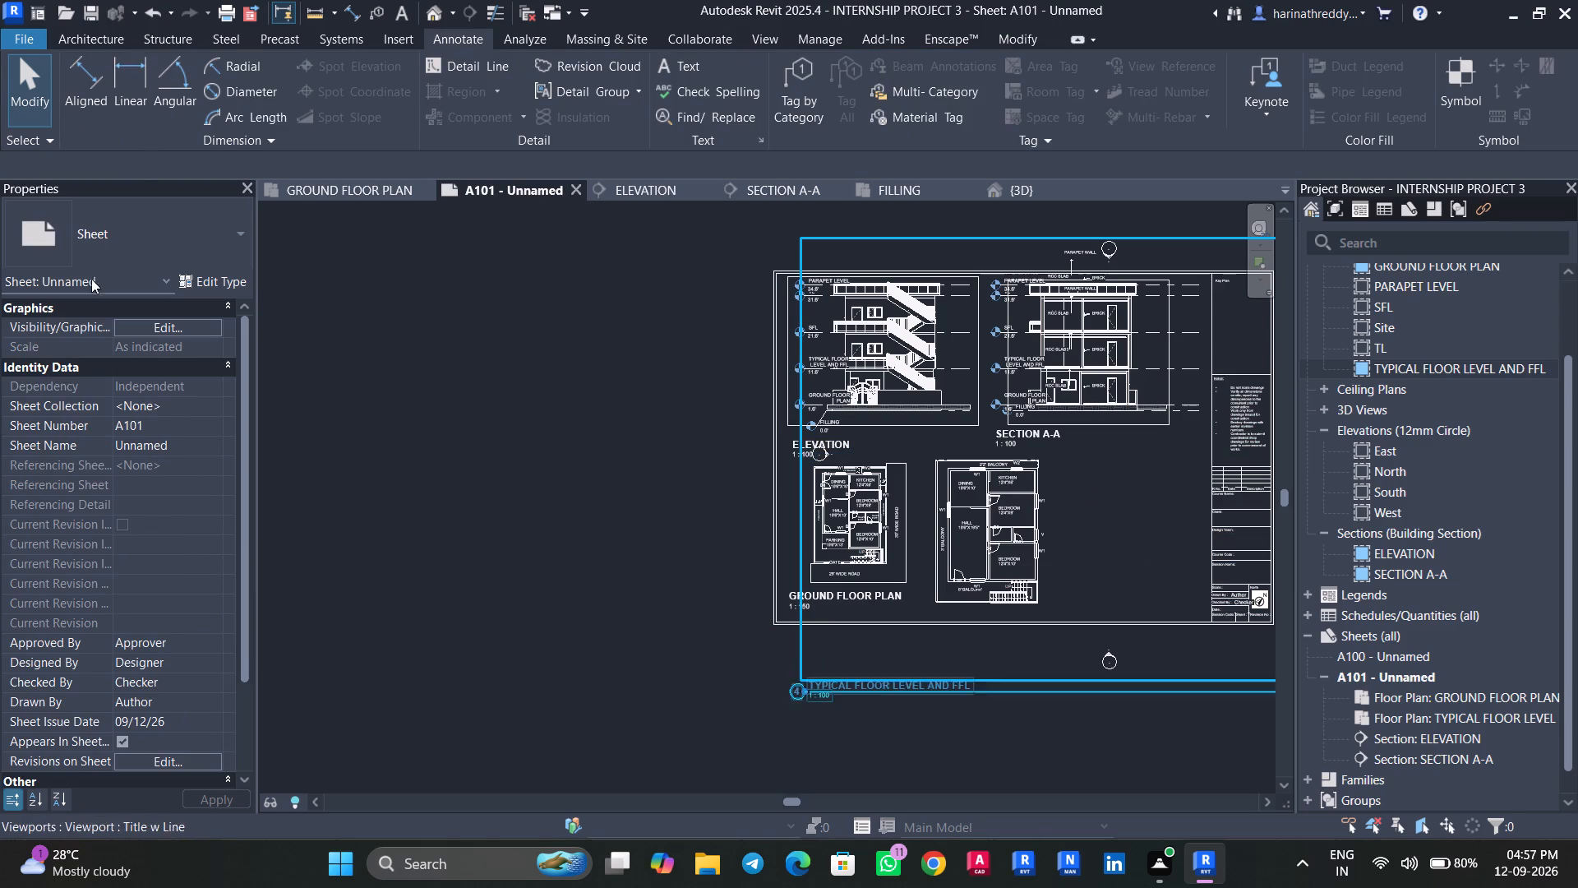
{"action": "left_click", "coordinate": [71, 229]}
{"action": "left_click", "coordinate": [87, 360]}
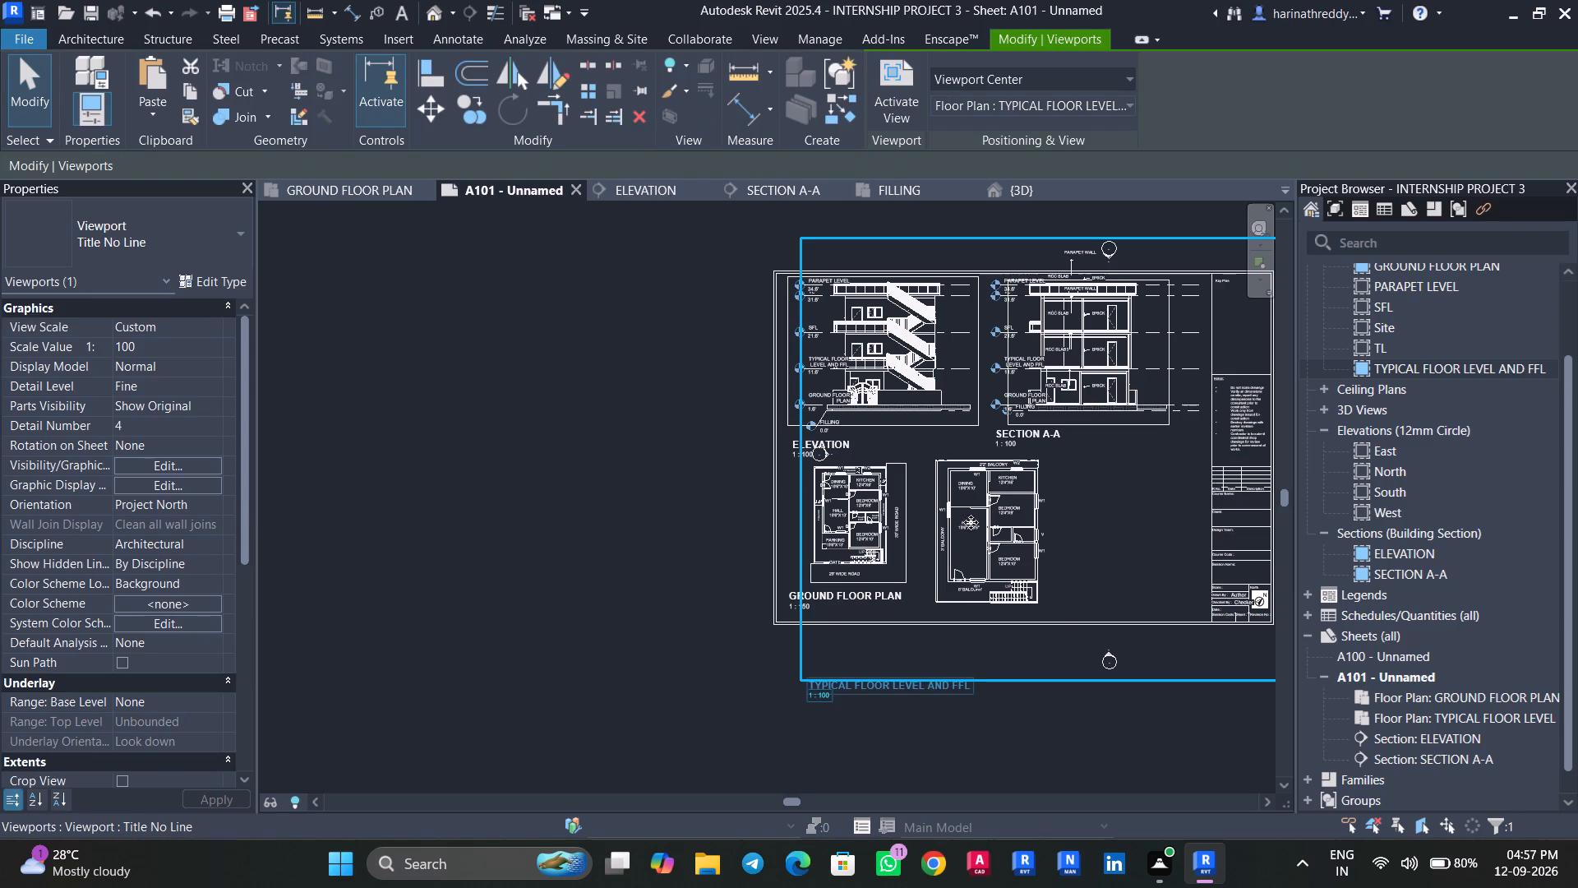
{"action": "key", "text": "Escape"}
Move the TYPICAL FLOOR LEVEL AND FFL title up inside the sheet border, directly beneath its plan.
{"action": "left_click", "coordinate": [980, 686]}
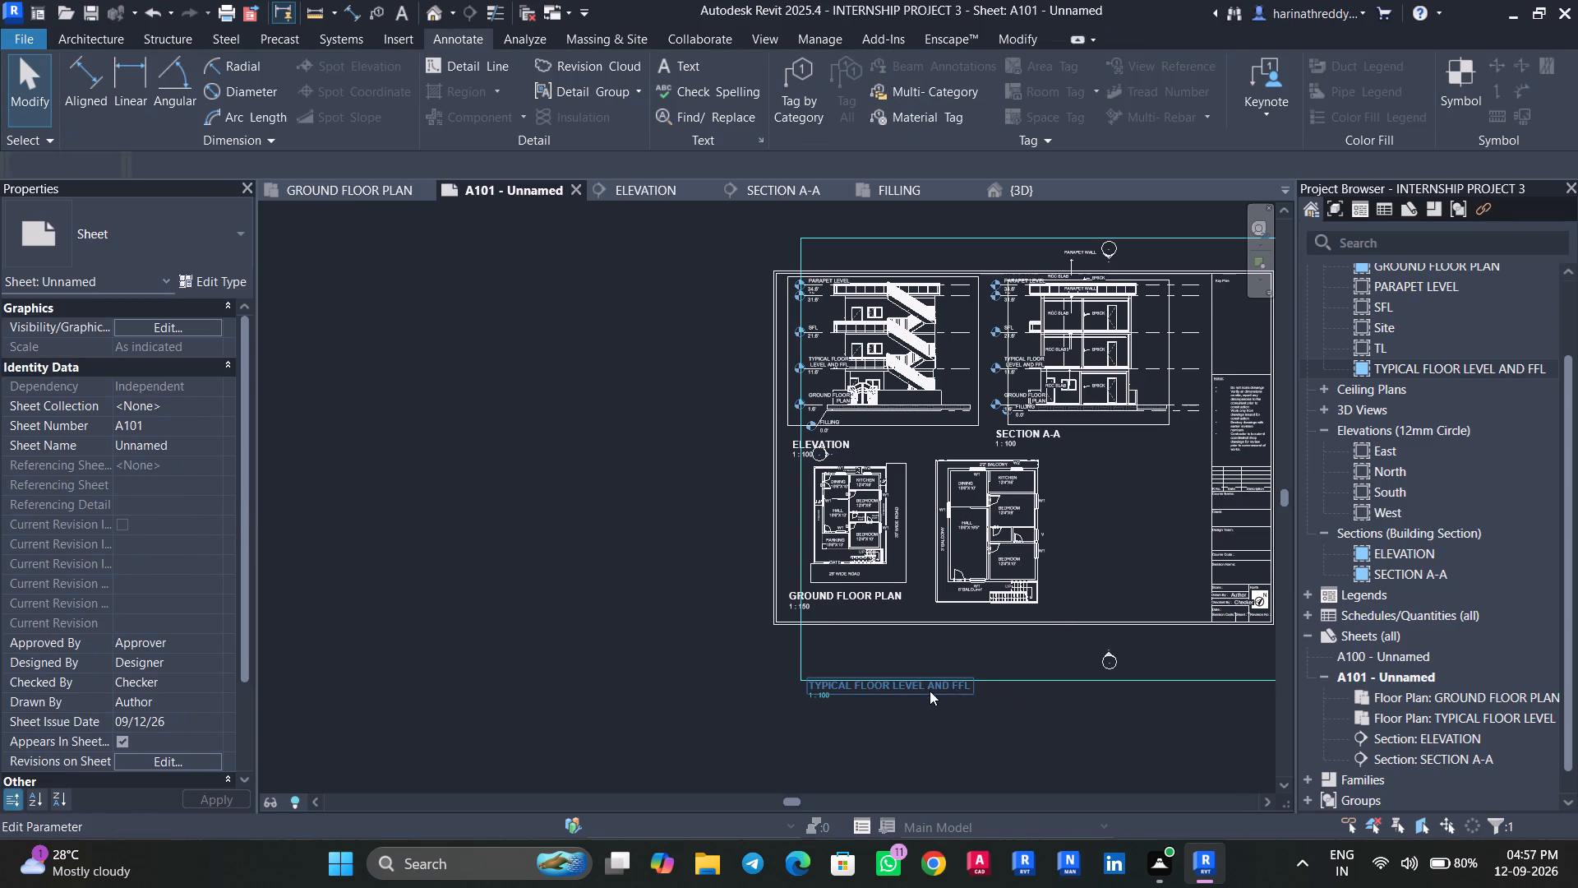
{"action": "left_click_drag", "start_coordinate": [923, 688], "coordinate": [959, 650]}
{"action": "key", "text": "Escape"}
{"action": "left_click", "coordinate": [970, 729]}
{"action": "left_click", "coordinate": [919, 712]}
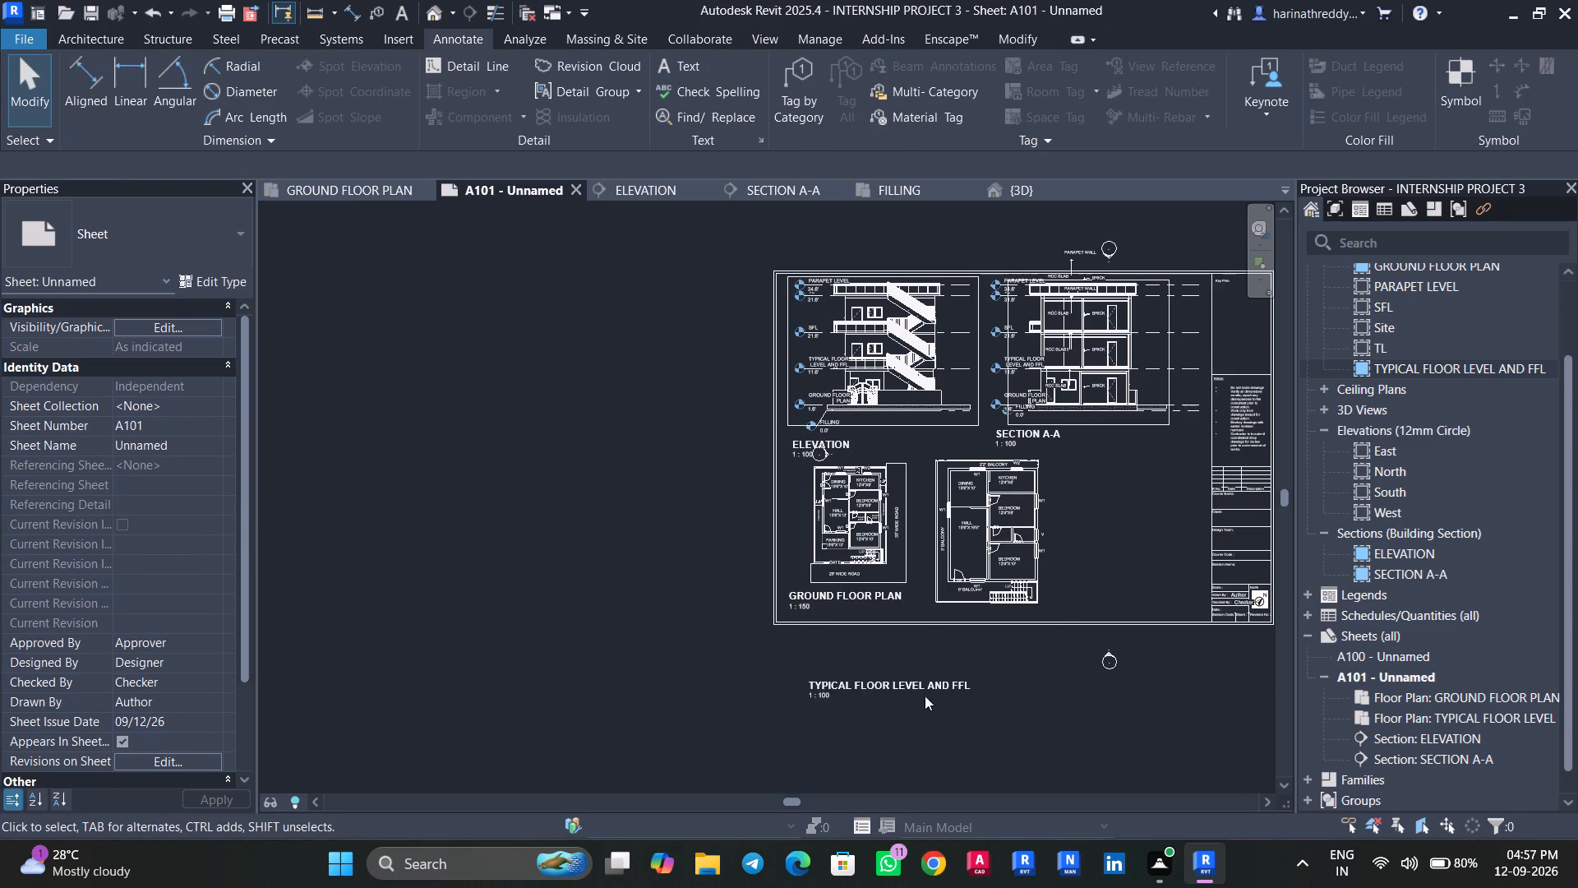
{"action": "left_click", "coordinate": [932, 685]}
{"action": "left_click_drag", "start_coordinate": [925, 687], "coordinate": [1030, 613]}
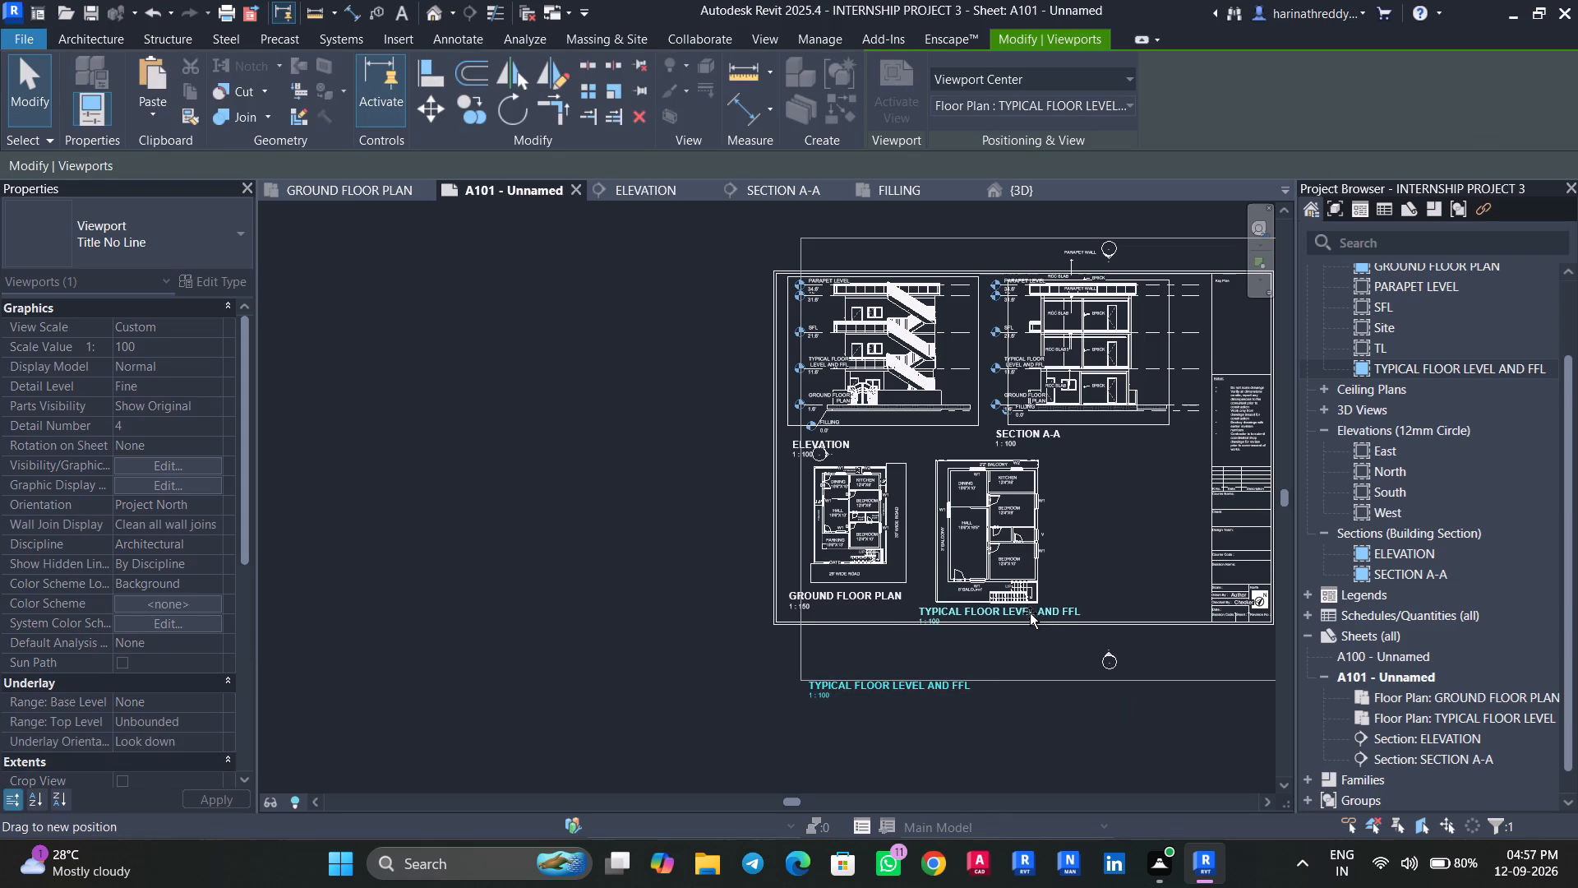
{"action": "left_click_drag", "start_coordinate": [1030, 613], "coordinate": [1027, 610]}
{"action": "key", "text": "Escape"}
Nudge the typical floor plan viewport slightly up on the sheet, and its title slightly down.
{"action": "left_click", "coordinate": [1018, 505]}
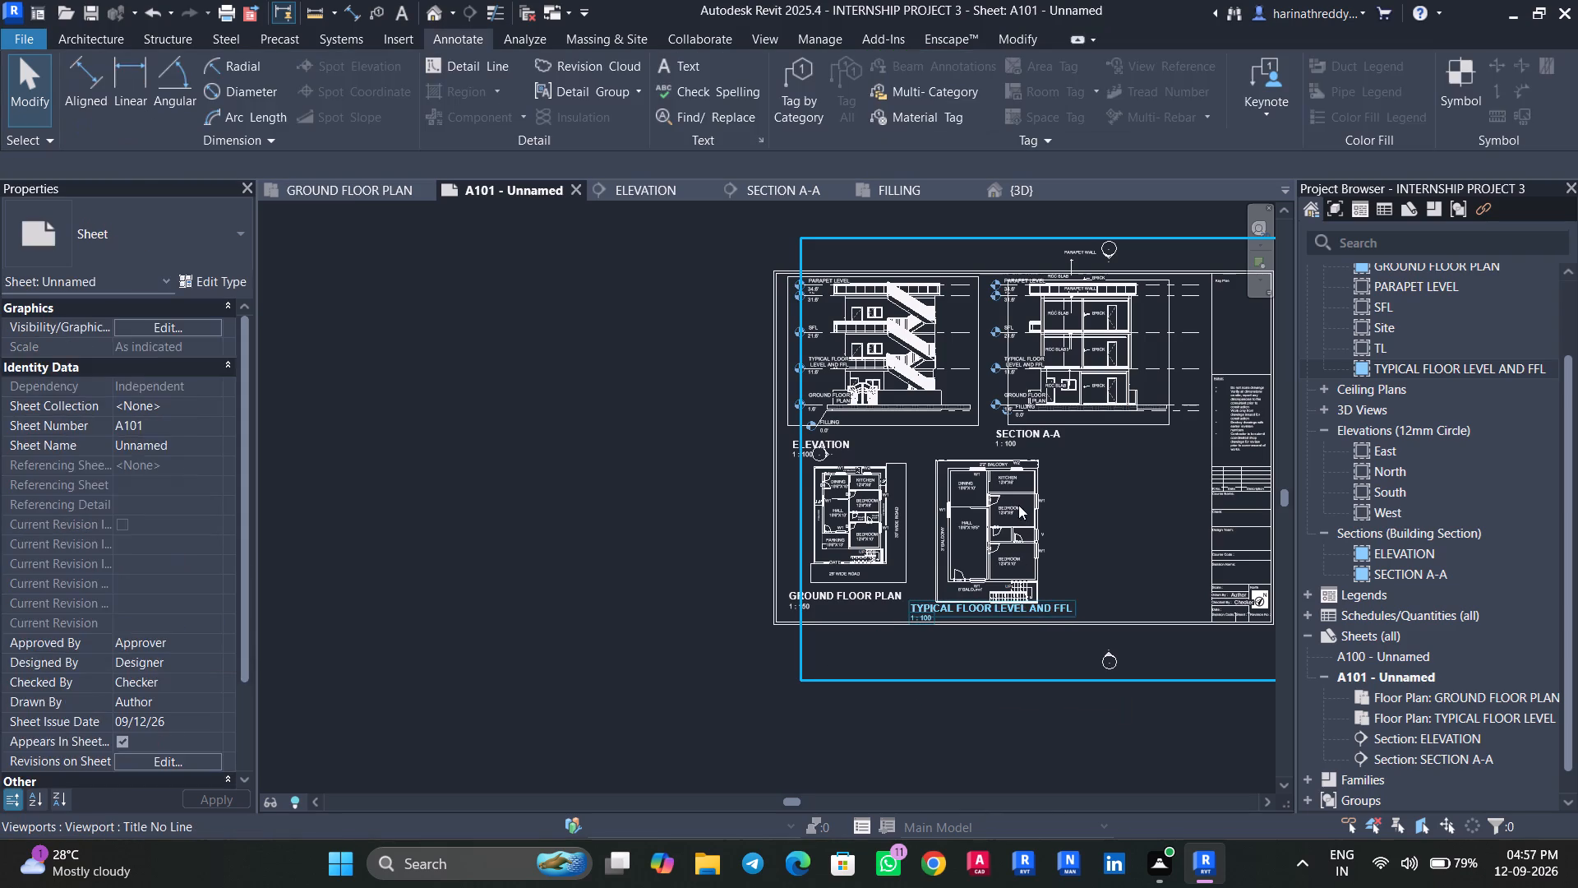
{"action": "key", "text": "Up"}
{"action": "key", "text": "Up"}
{"action": "key", "text": "Escape"}
{"action": "key", "text": "Escape"}
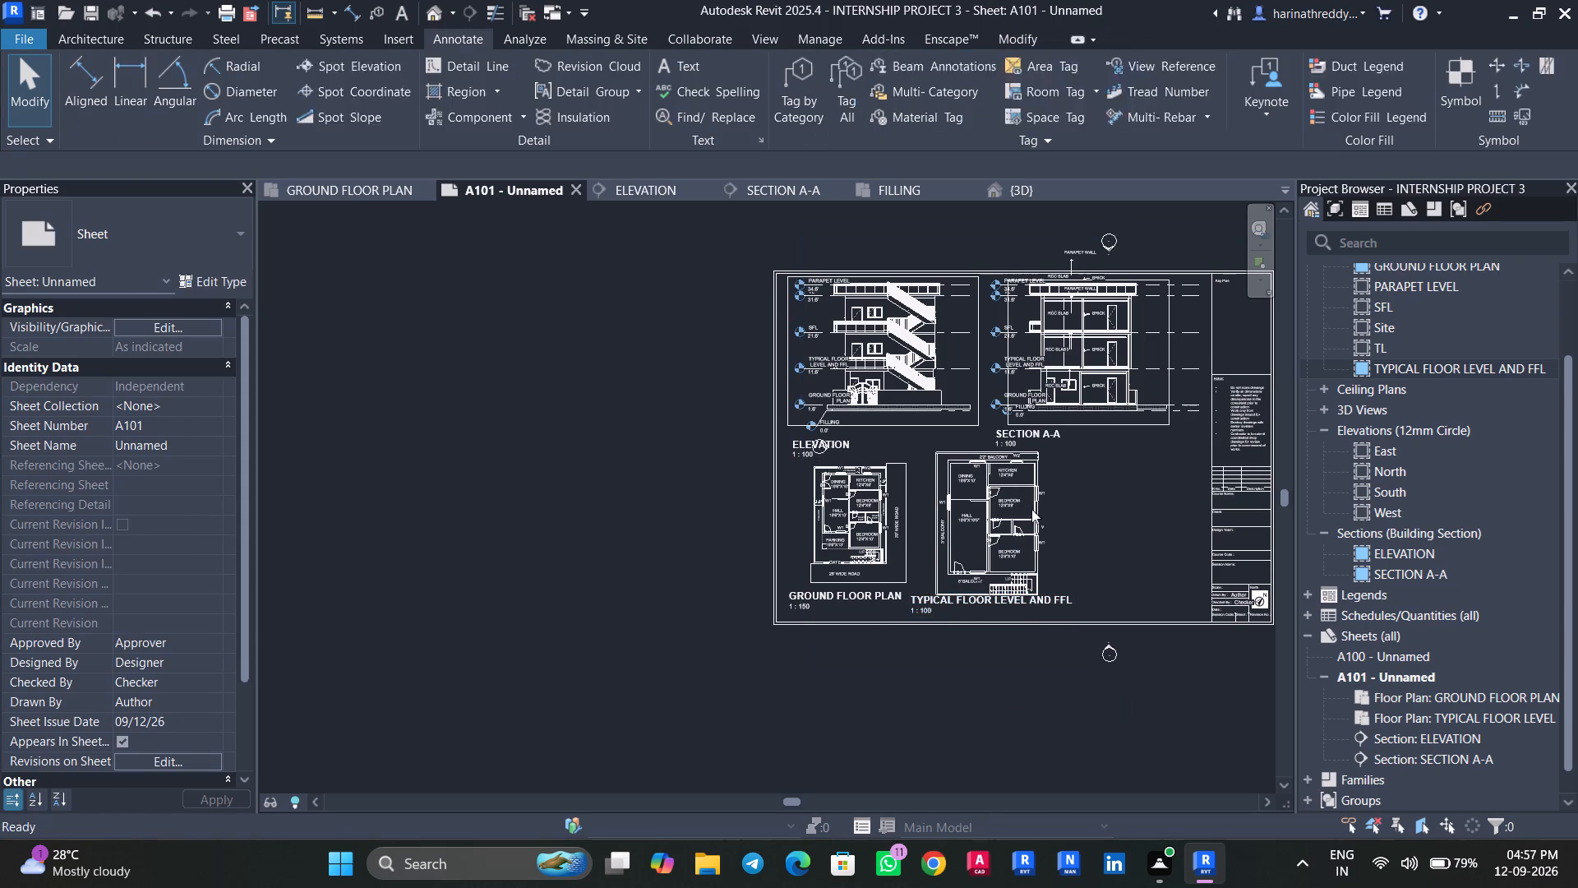
{"action": "left_click", "coordinate": [1025, 728]}
{"action": "left_click", "coordinate": [1013, 604]}
{"action": "key", "text": "Down"}
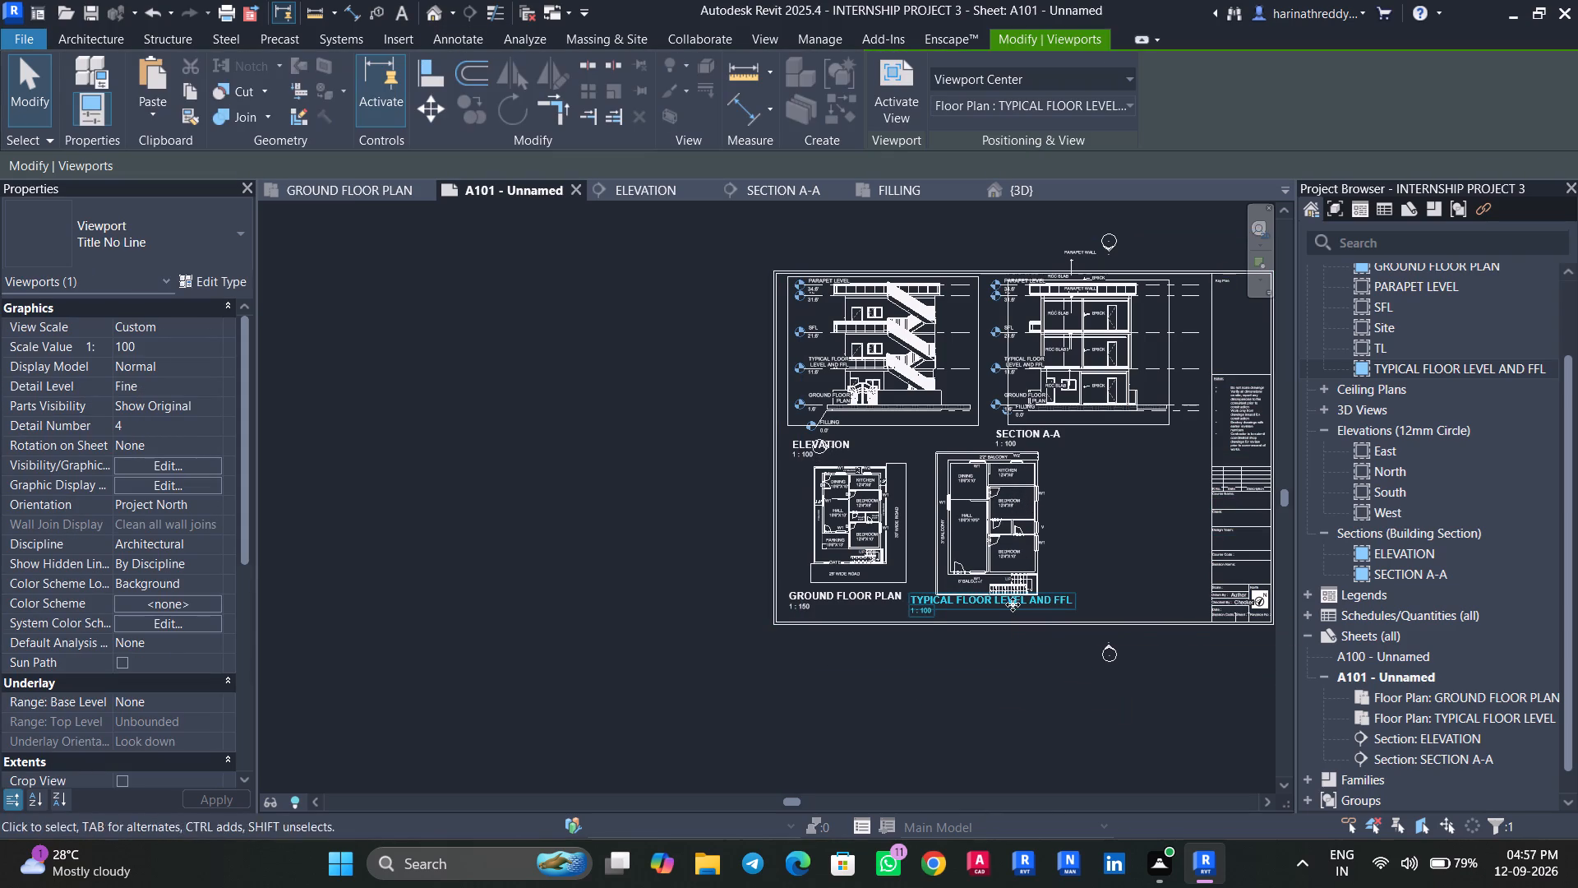
{"action": "key", "text": "Escape"}
{"action": "scroll", "coordinate": [851, 664], "scroll_direction": "up", "scroll_amount": 2}
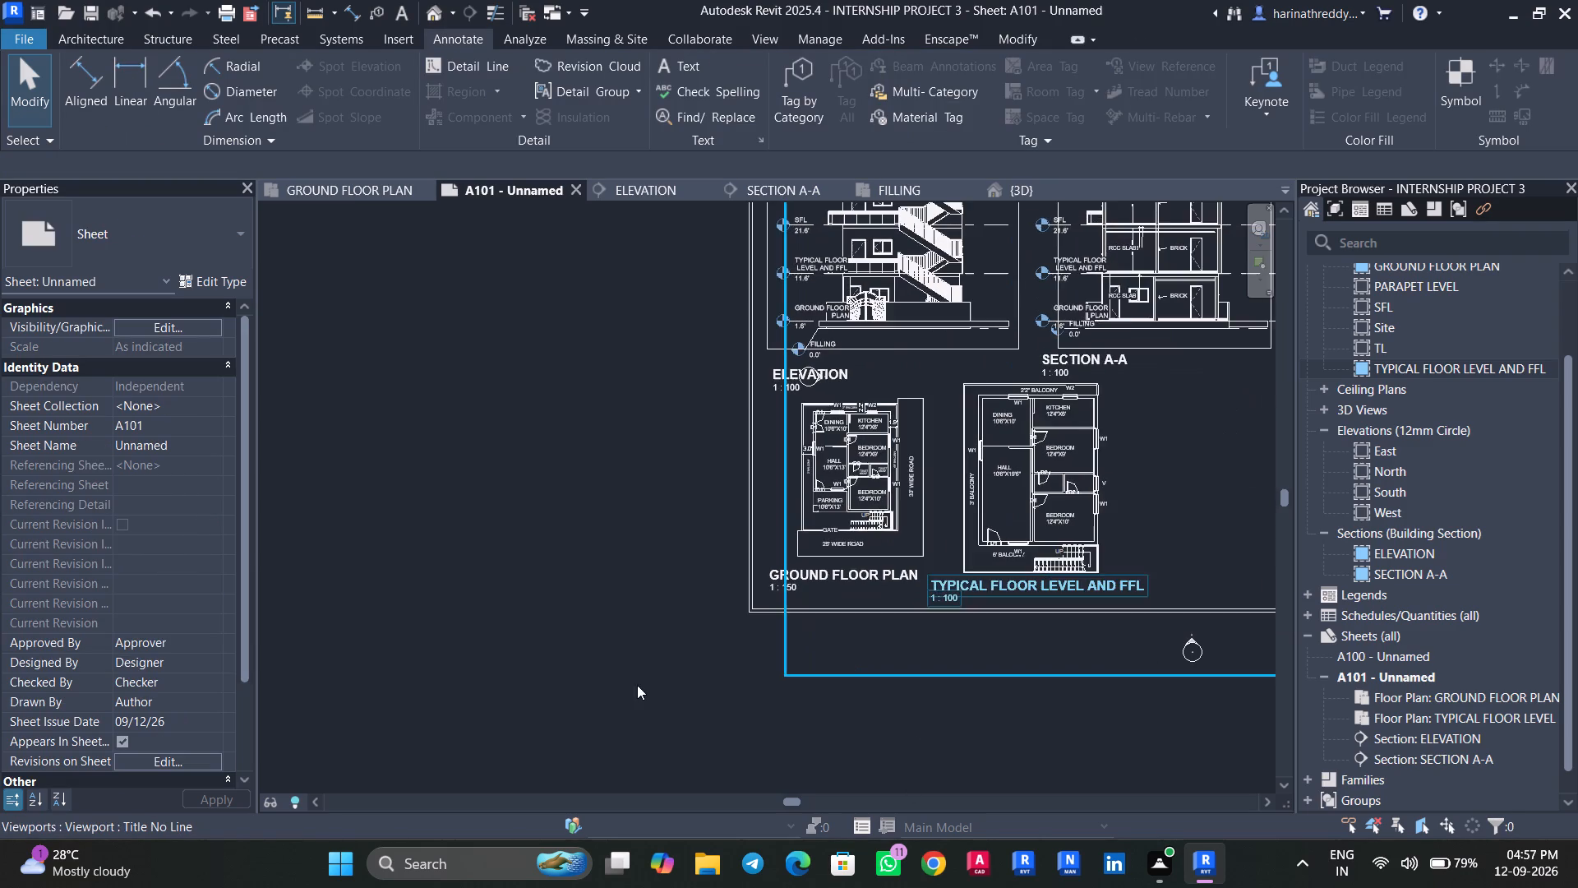
{"action": "scroll", "coordinate": [643, 665], "scroll_direction": "up", "scroll_amount": 1}
{"action": "middle_click_drag", "start_coordinate": [643, 664], "coordinate": [230, 795]}
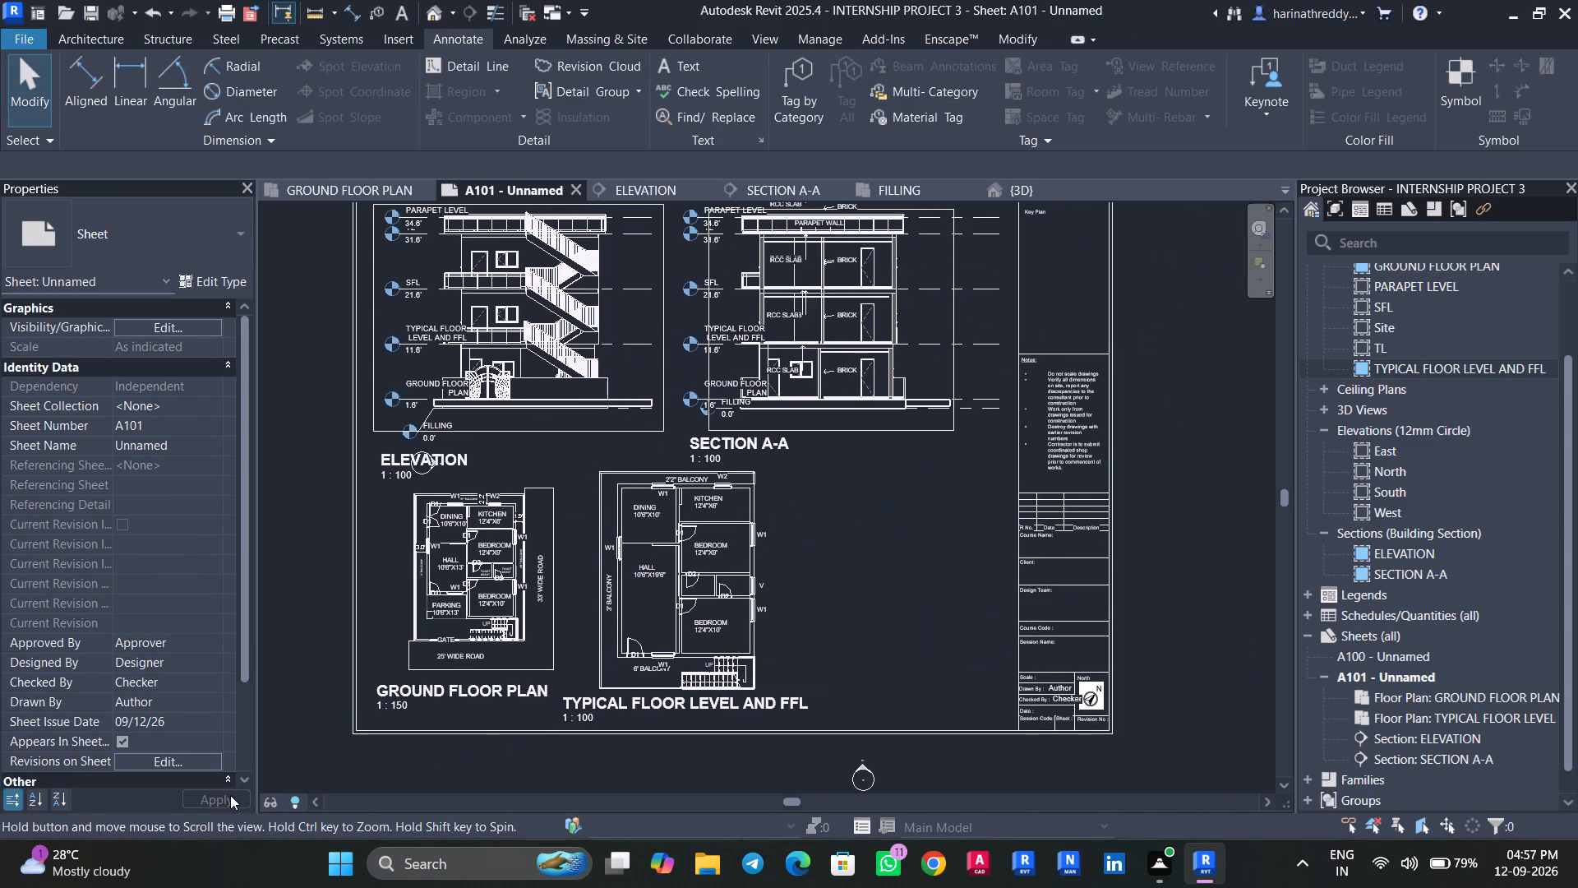
Turn off the visibility of the Sections annotation category in the Site floor plan.
{"action": "scroll", "coordinate": [1368, 362], "scroll_direction": "up", "scroll_amount": 3}
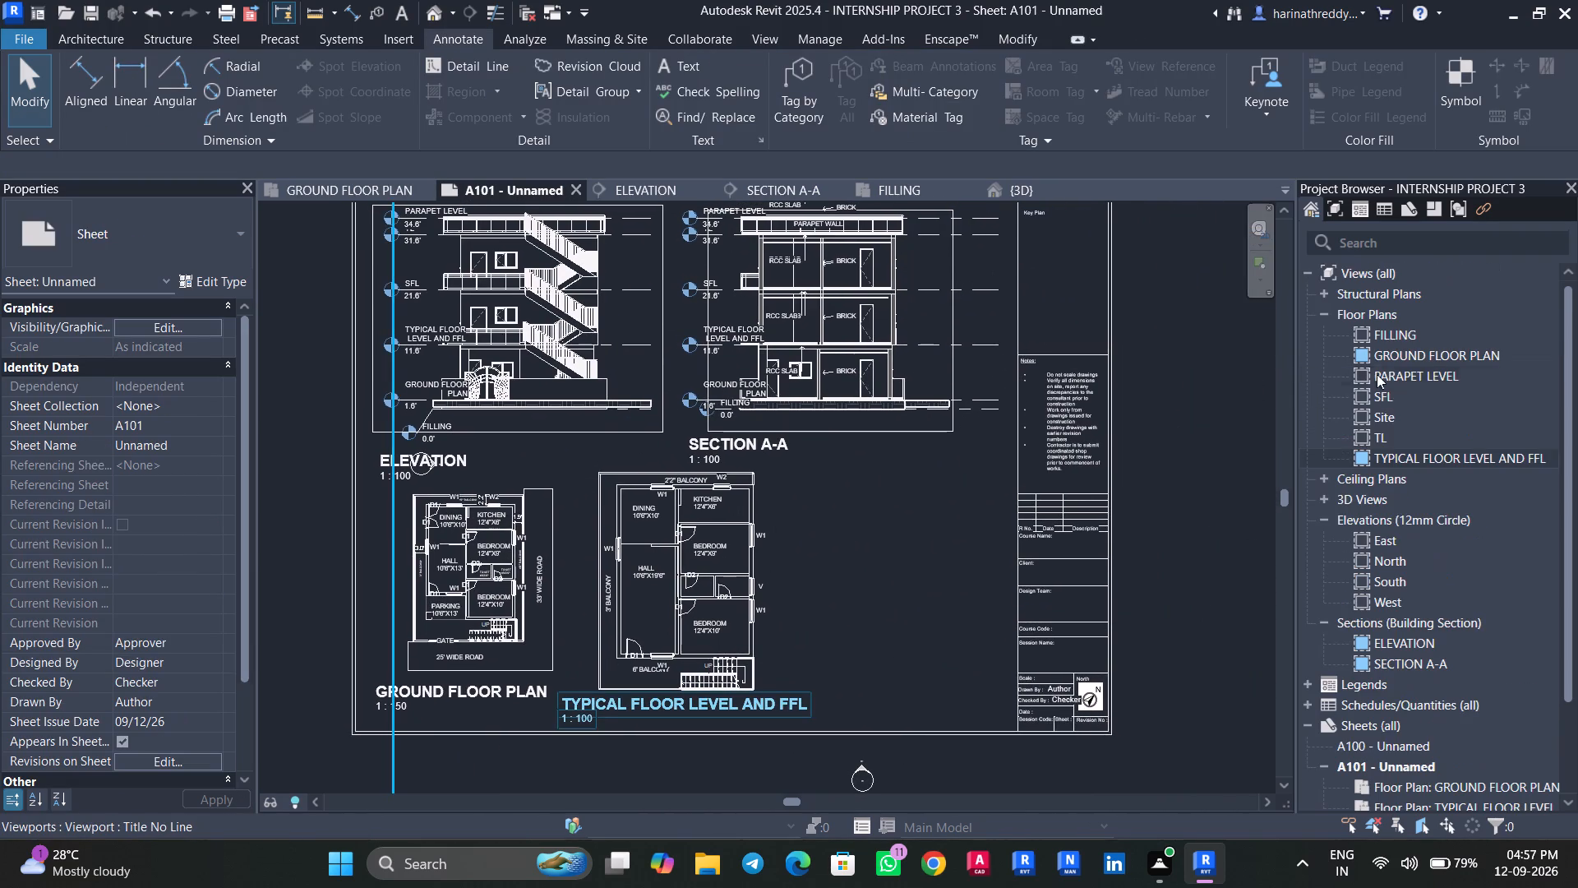
{"action": "double_click", "coordinate": [1388, 412]}
{"action": "scroll", "coordinate": [434, 653], "scroll_direction": "up", "scroll_amount": 3}
{"action": "scroll", "coordinate": [434, 654], "scroll_direction": "down", "scroll_amount": 1}
{"action": "scroll", "coordinate": [437, 656], "scroll_direction": "up", "scroll_amount": 2}
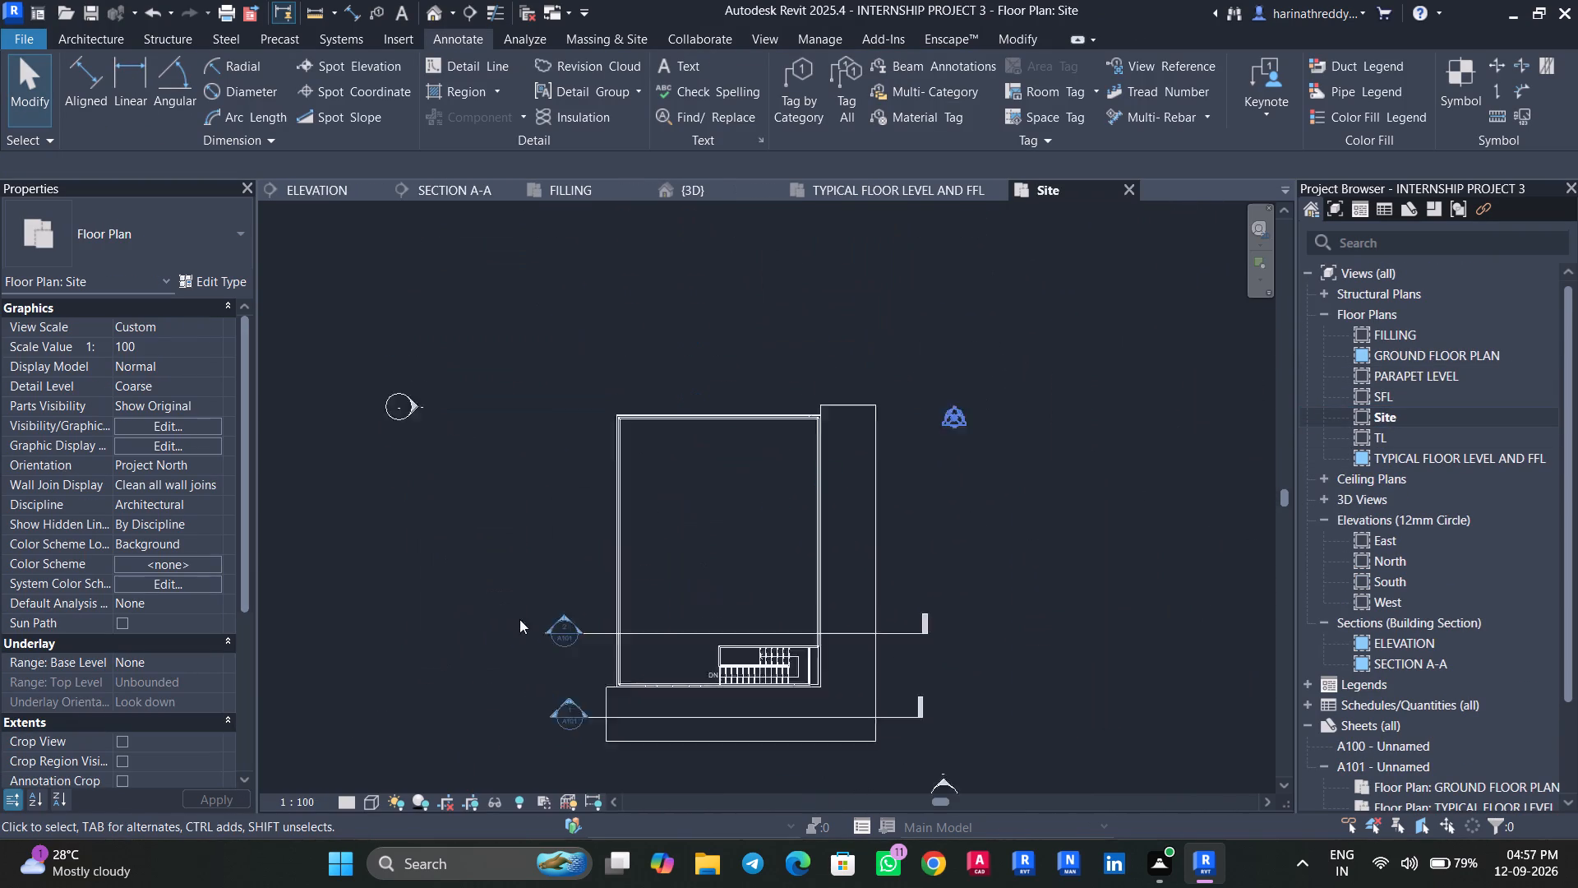
{"action": "scroll", "coordinate": [519, 619], "scroll_direction": "up", "scroll_amount": 3}
{"action": "middle_click_drag", "start_coordinate": [553, 610], "coordinate": [462, 499]}
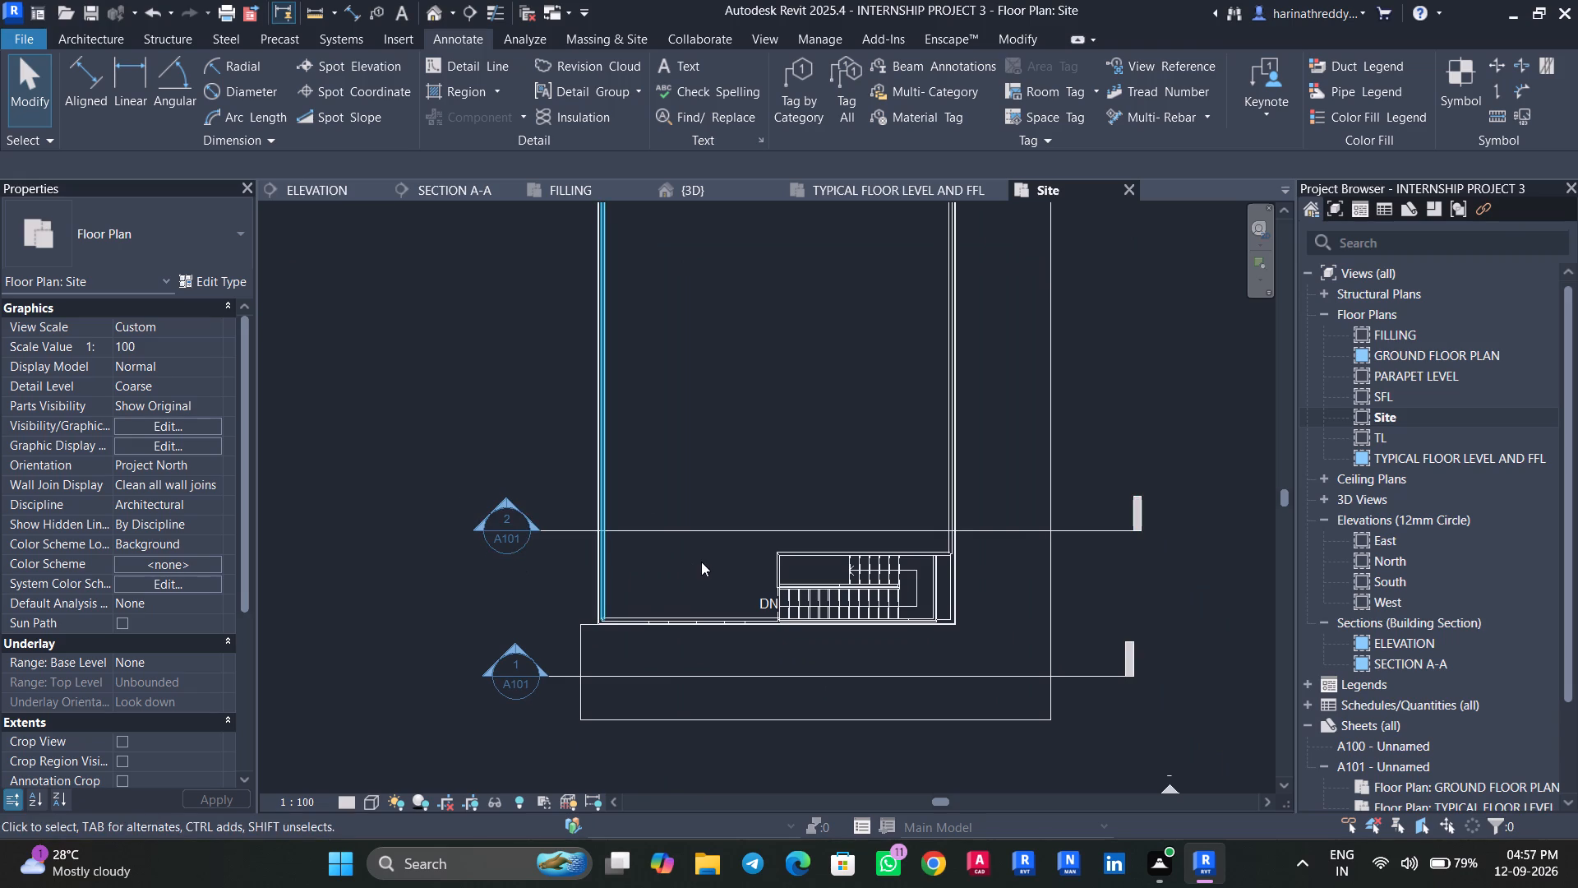
{"action": "type", "text": "VV"}
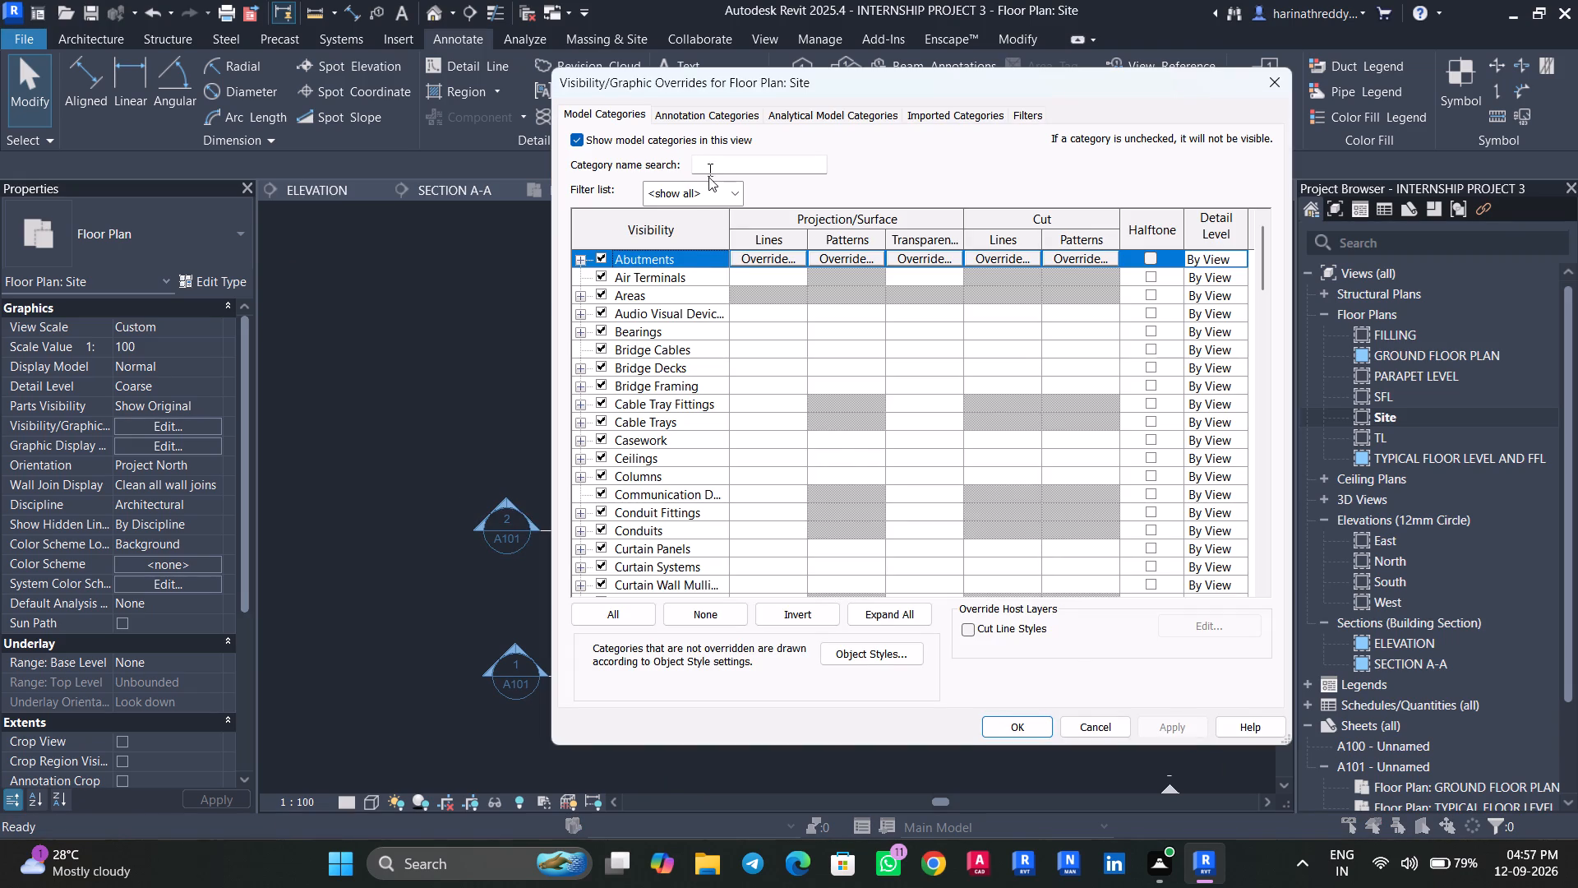
{"action": "left_click", "coordinate": [678, 279]}
{"action": "key", "text": "s"}
{"action": "scroll", "coordinate": [585, 558], "scroll_direction": "down", "scroll_amount": 2}
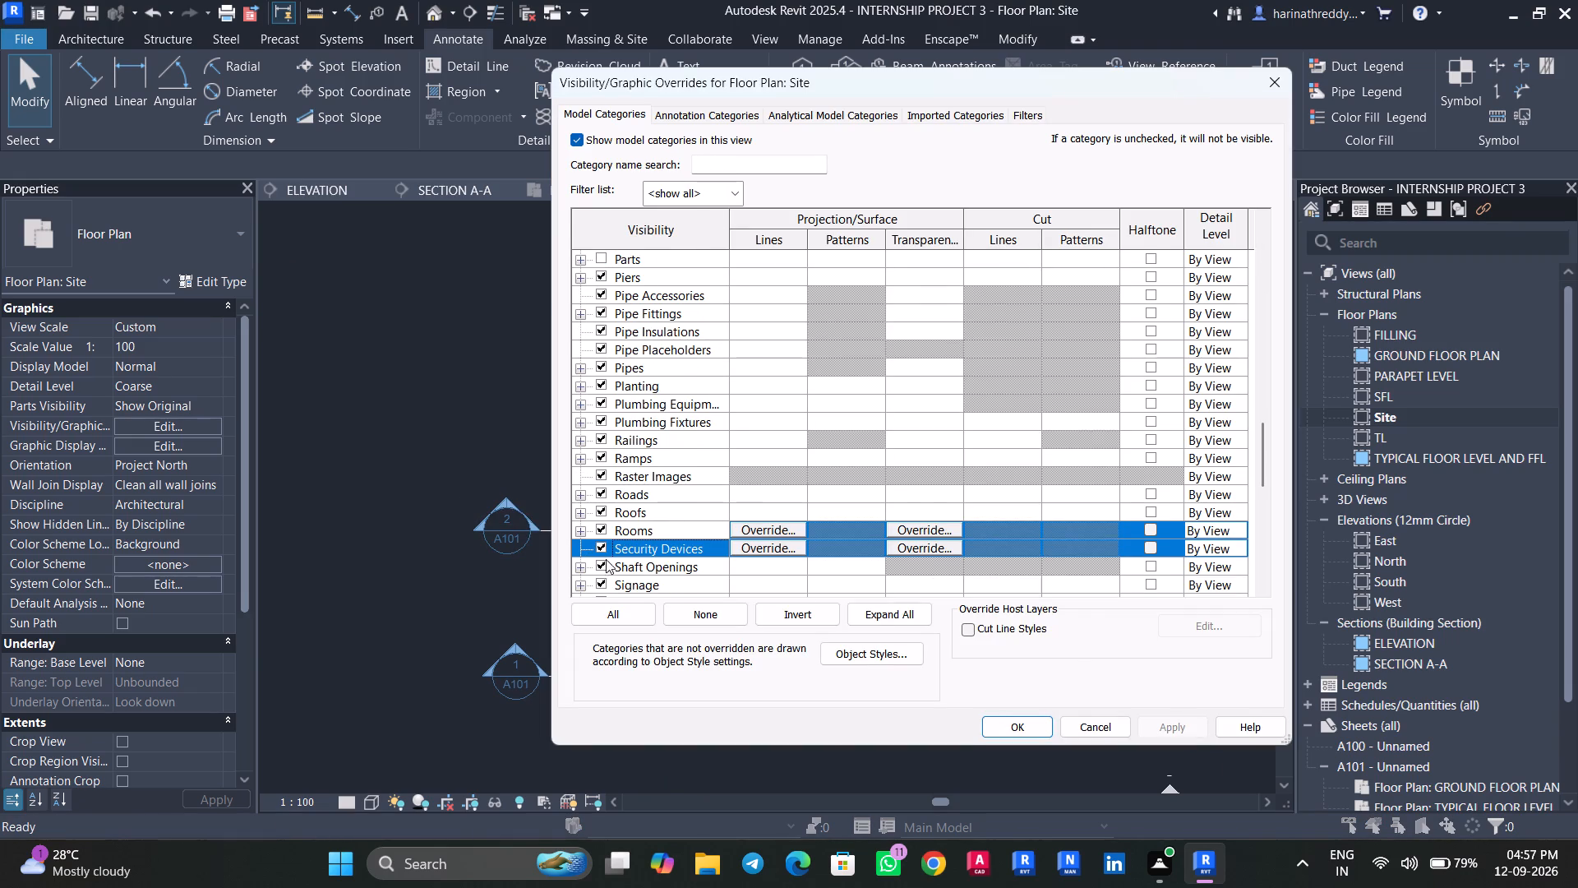
{"action": "scroll", "coordinate": [607, 574], "scroll_direction": "down", "scroll_amount": 5}
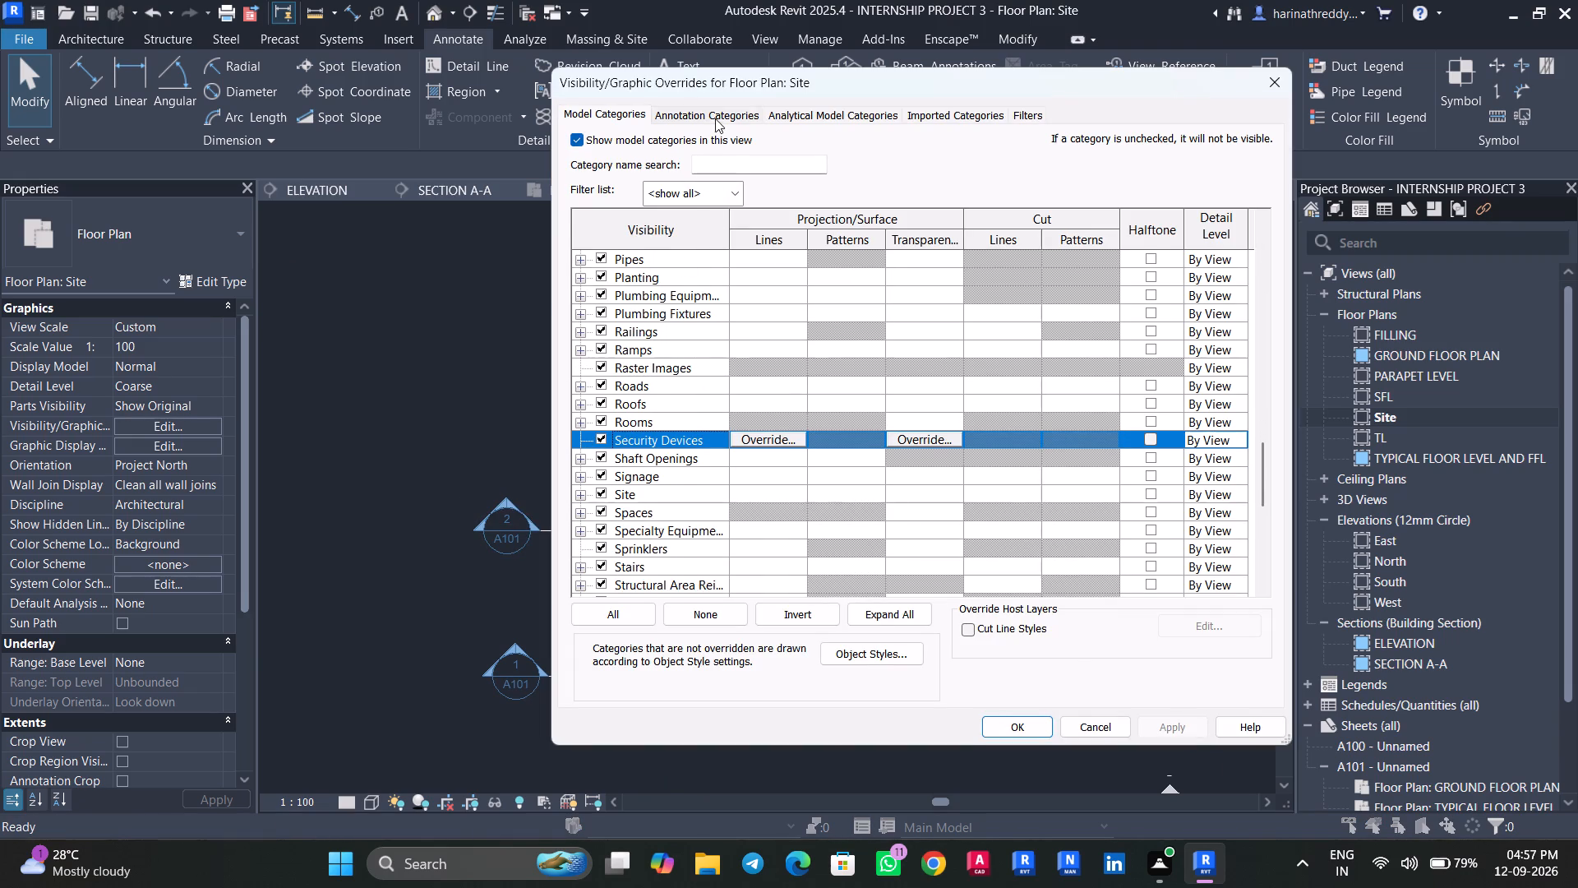
{"action": "left_click", "coordinate": [715, 118]}
{"action": "left_click", "coordinate": [656, 432]}
{"action": "key", "text": "s"}
{"action": "scroll", "coordinate": [616, 608], "scroll_direction": "down", "scroll_amount": 4}
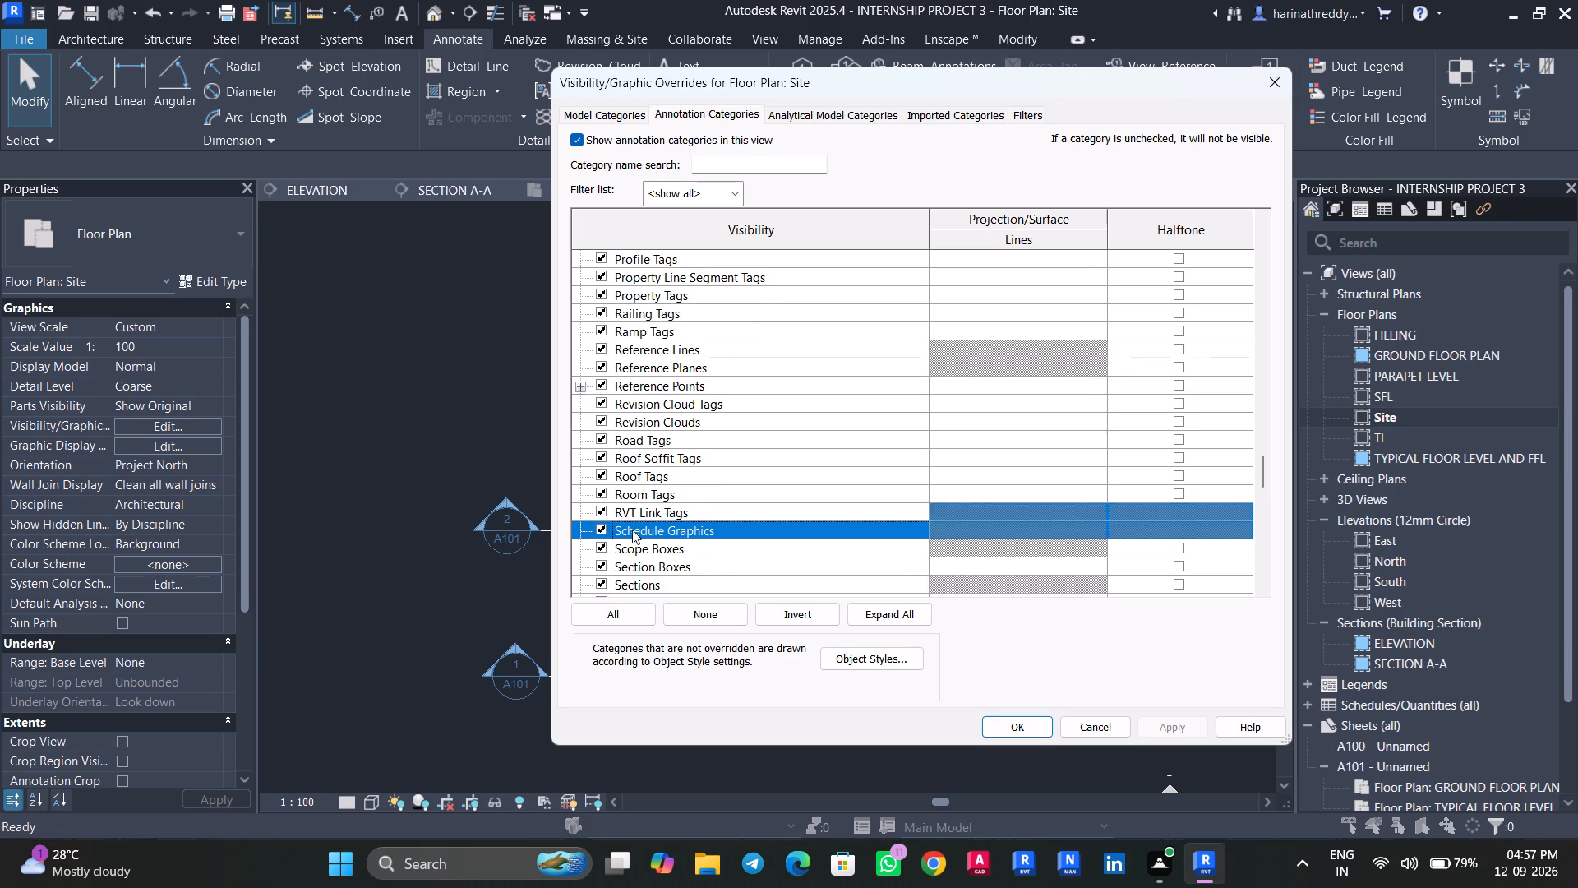
{"action": "scroll", "coordinate": [632, 530], "scroll_direction": "down", "scroll_amount": 1}
{"action": "left_click", "coordinate": [602, 543]}
{"action": "left_click", "coordinate": [1154, 710]}
{"action": "left_click", "coordinate": [1152, 719]}
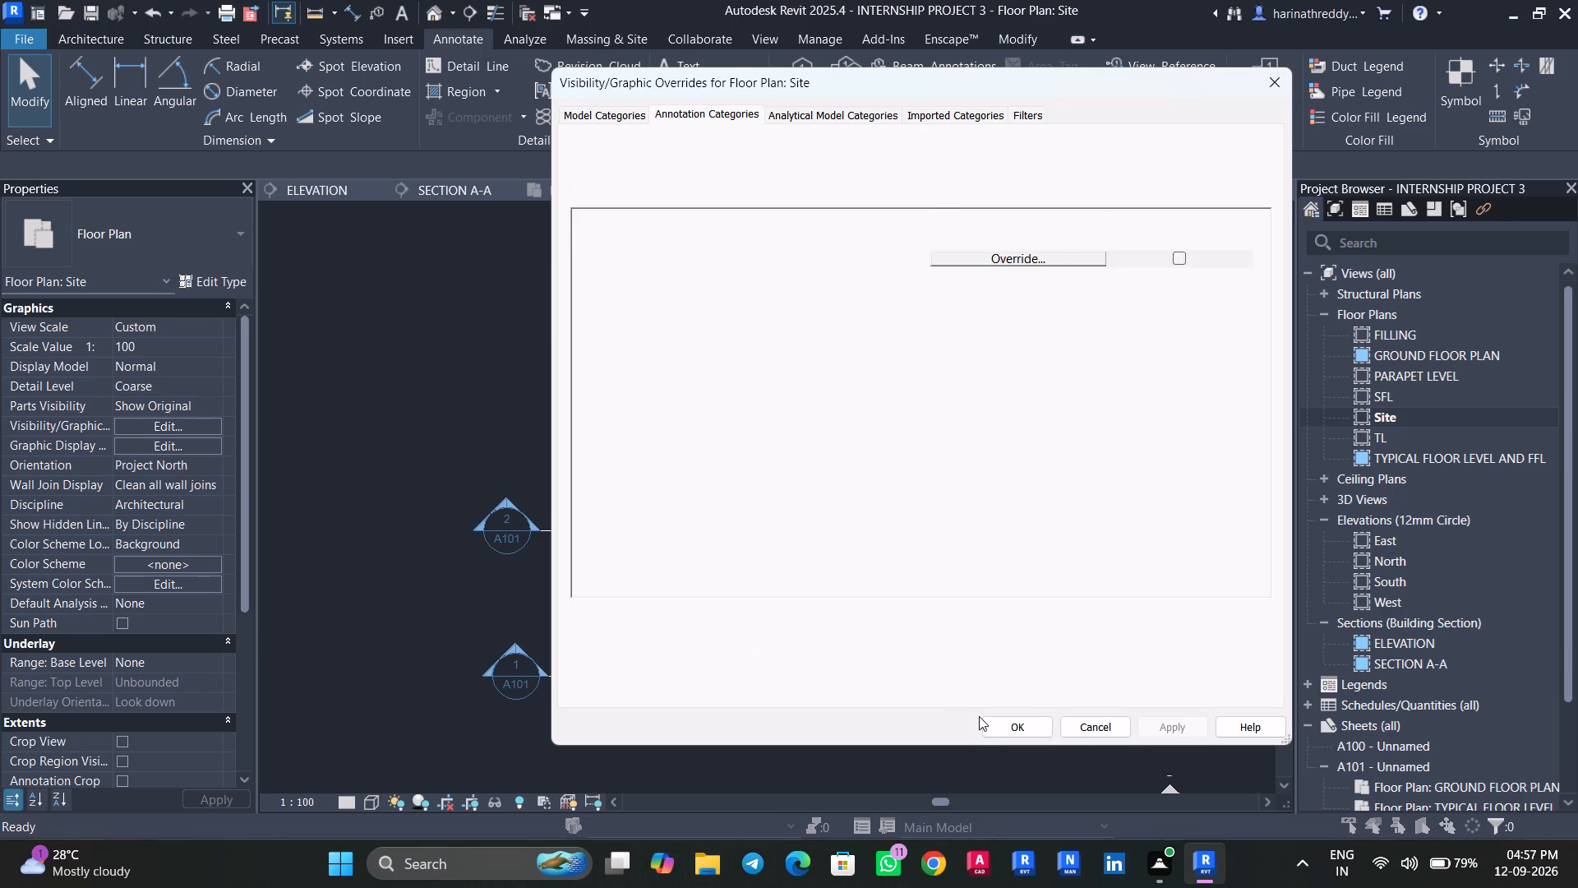
{"action": "left_click", "coordinate": [985, 720]}
{"action": "scroll", "coordinate": [724, 673], "scroll_direction": "down", "scroll_amount": 2}
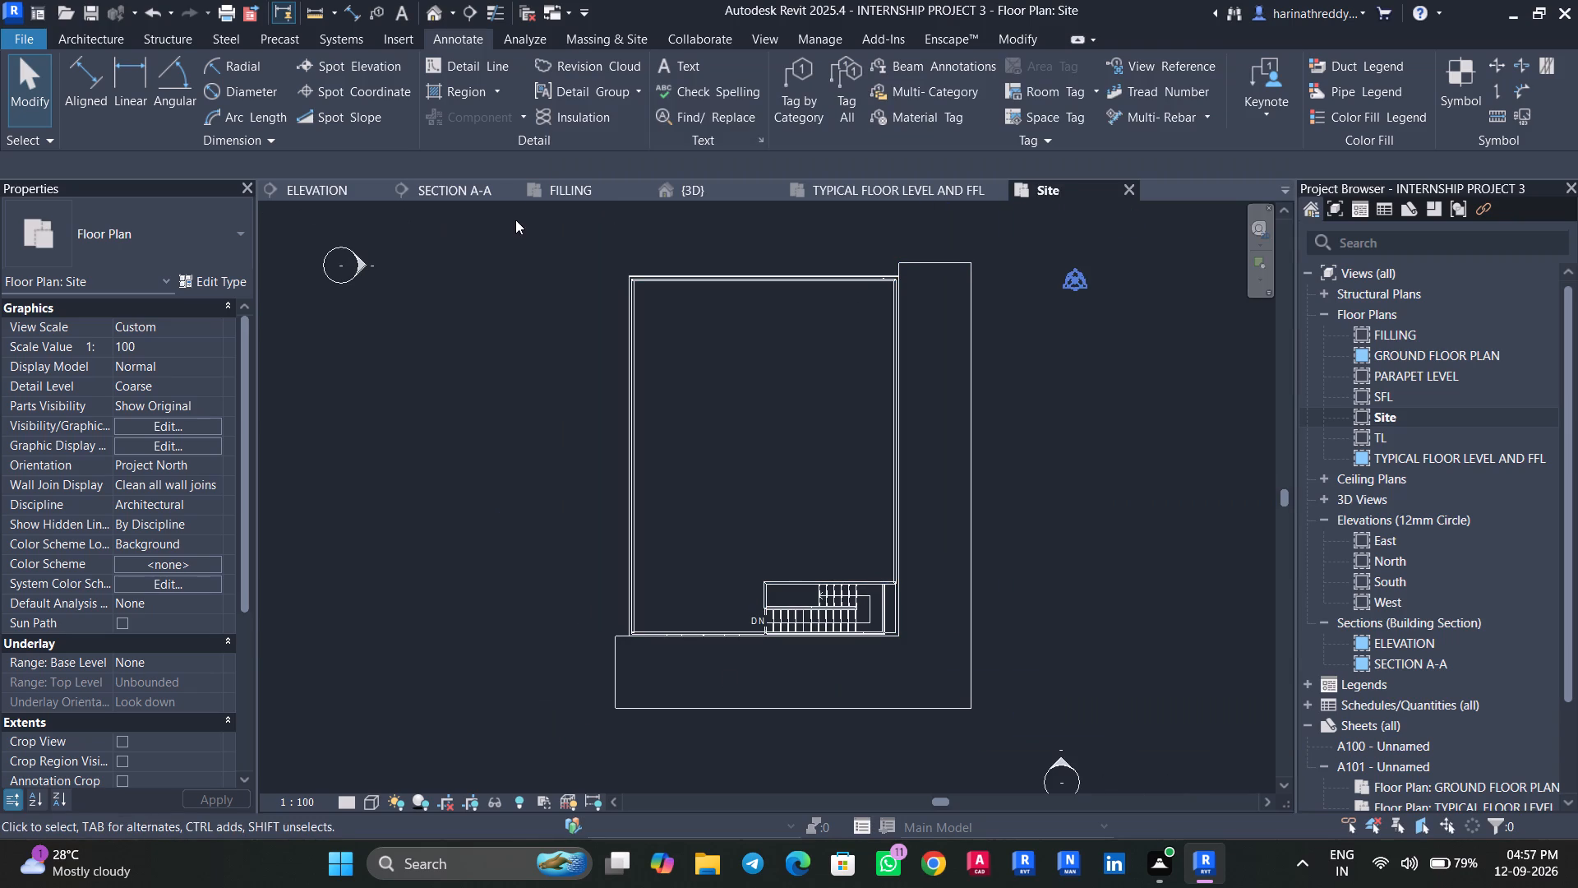
Check the FILLING reference plan and, in the Site plan, sketch a rectangular filled region boundary about 30.6' long above the staircase.
{"action": "left_click", "coordinate": [595, 192]}
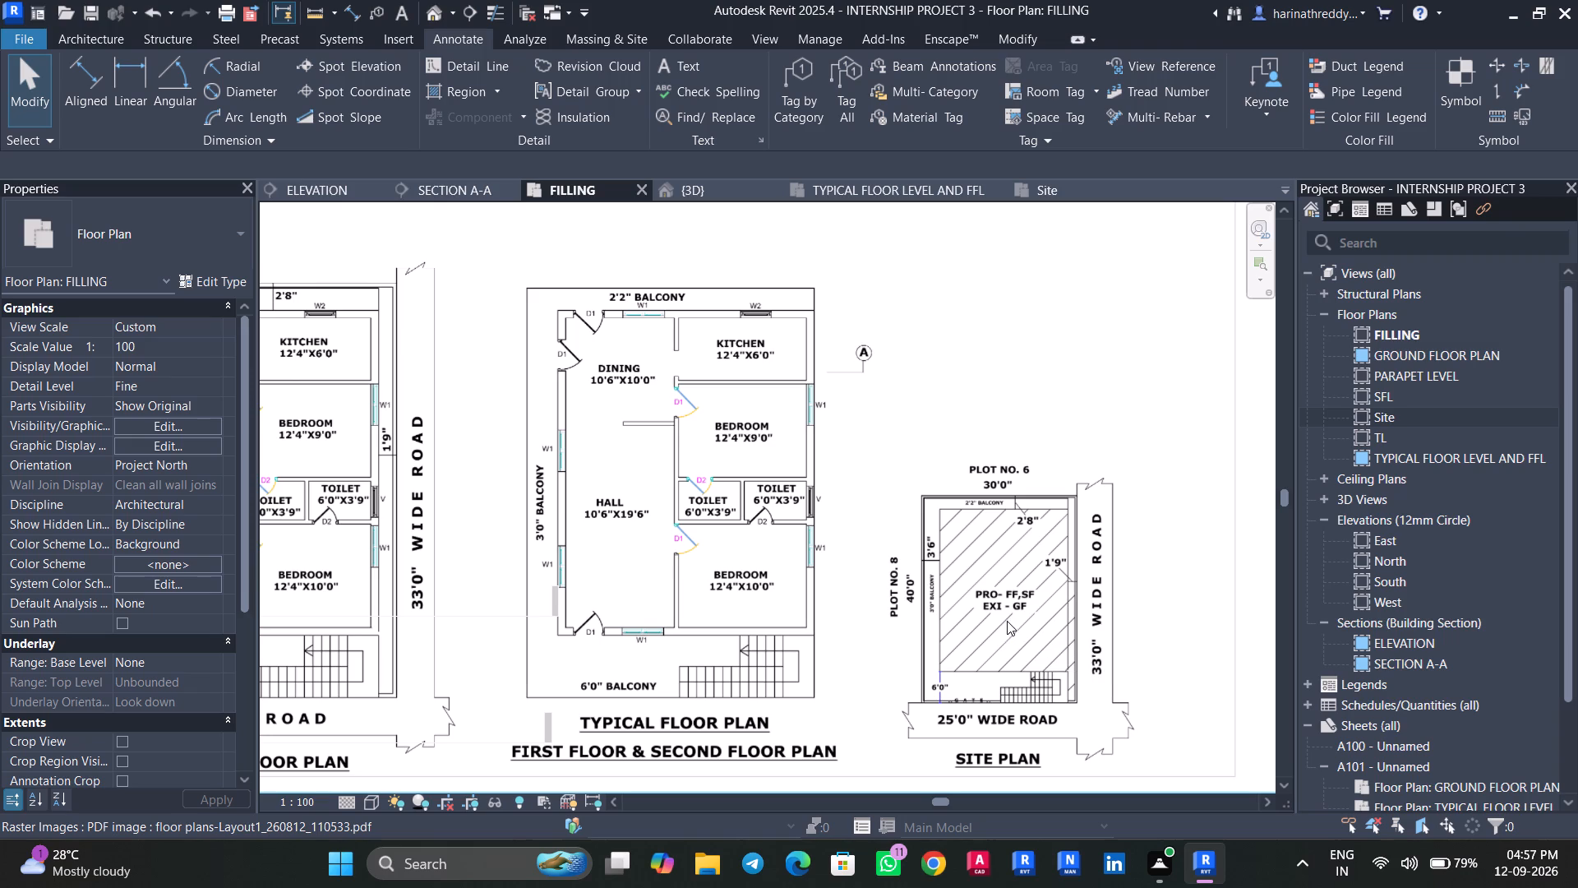
{"action": "double_click", "coordinate": [1398, 416]}
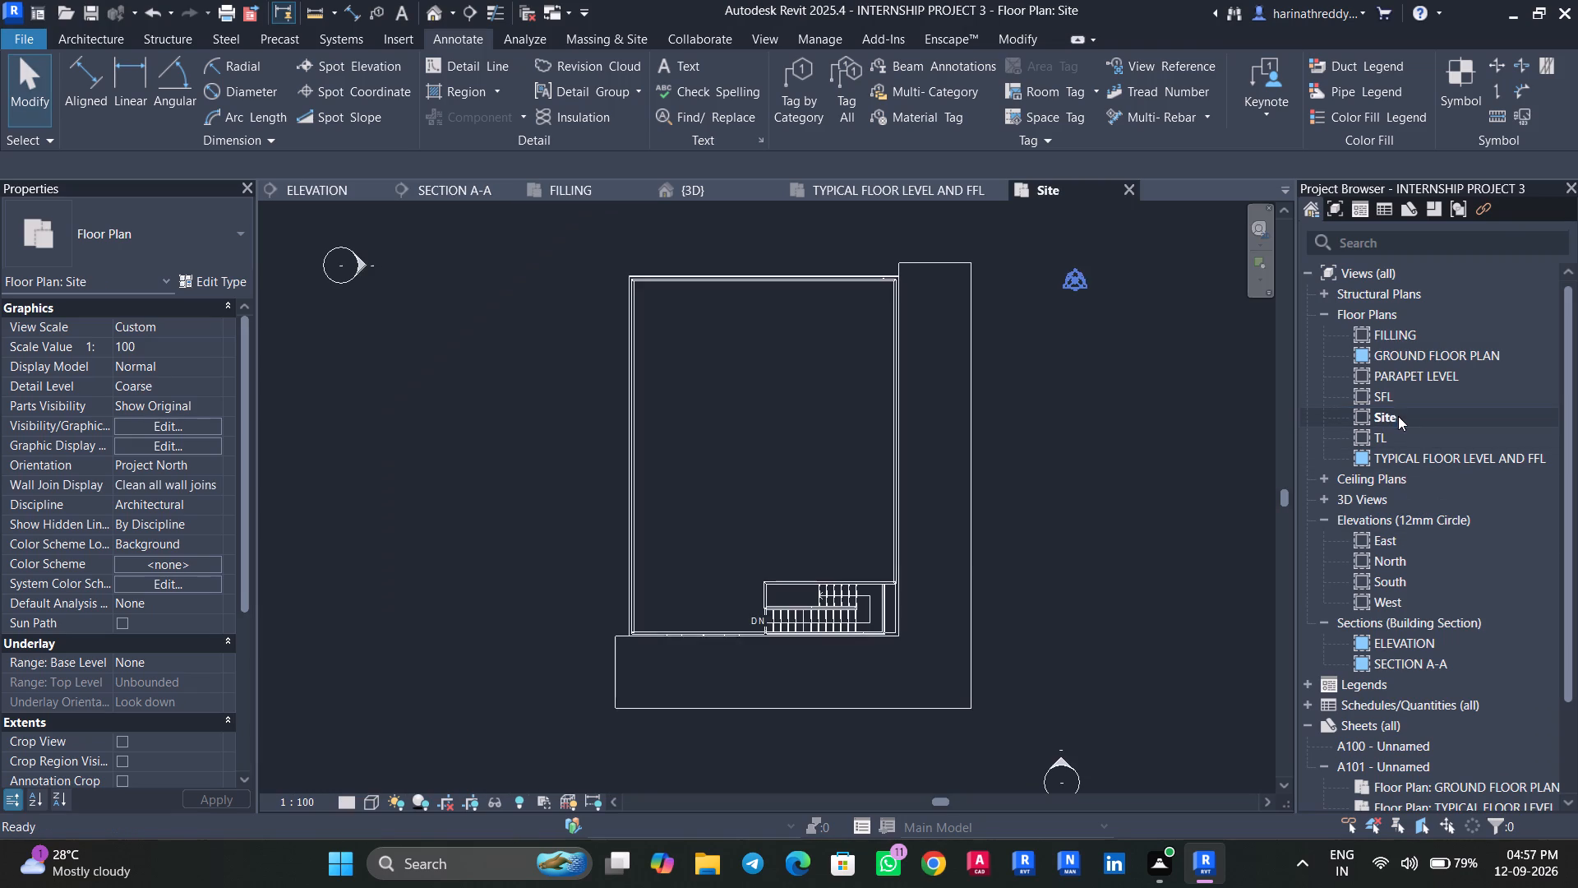
{"action": "scroll", "coordinate": [737, 469], "scroll_direction": "up", "scroll_amount": 3}
{"action": "middle_click_drag", "start_coordinate": [737, 469], "coordinate": [654, 430]}
{"action": "scroll", "coordinate": [654, 430], "scroll_direction": "up", "scroll_amount": 1}
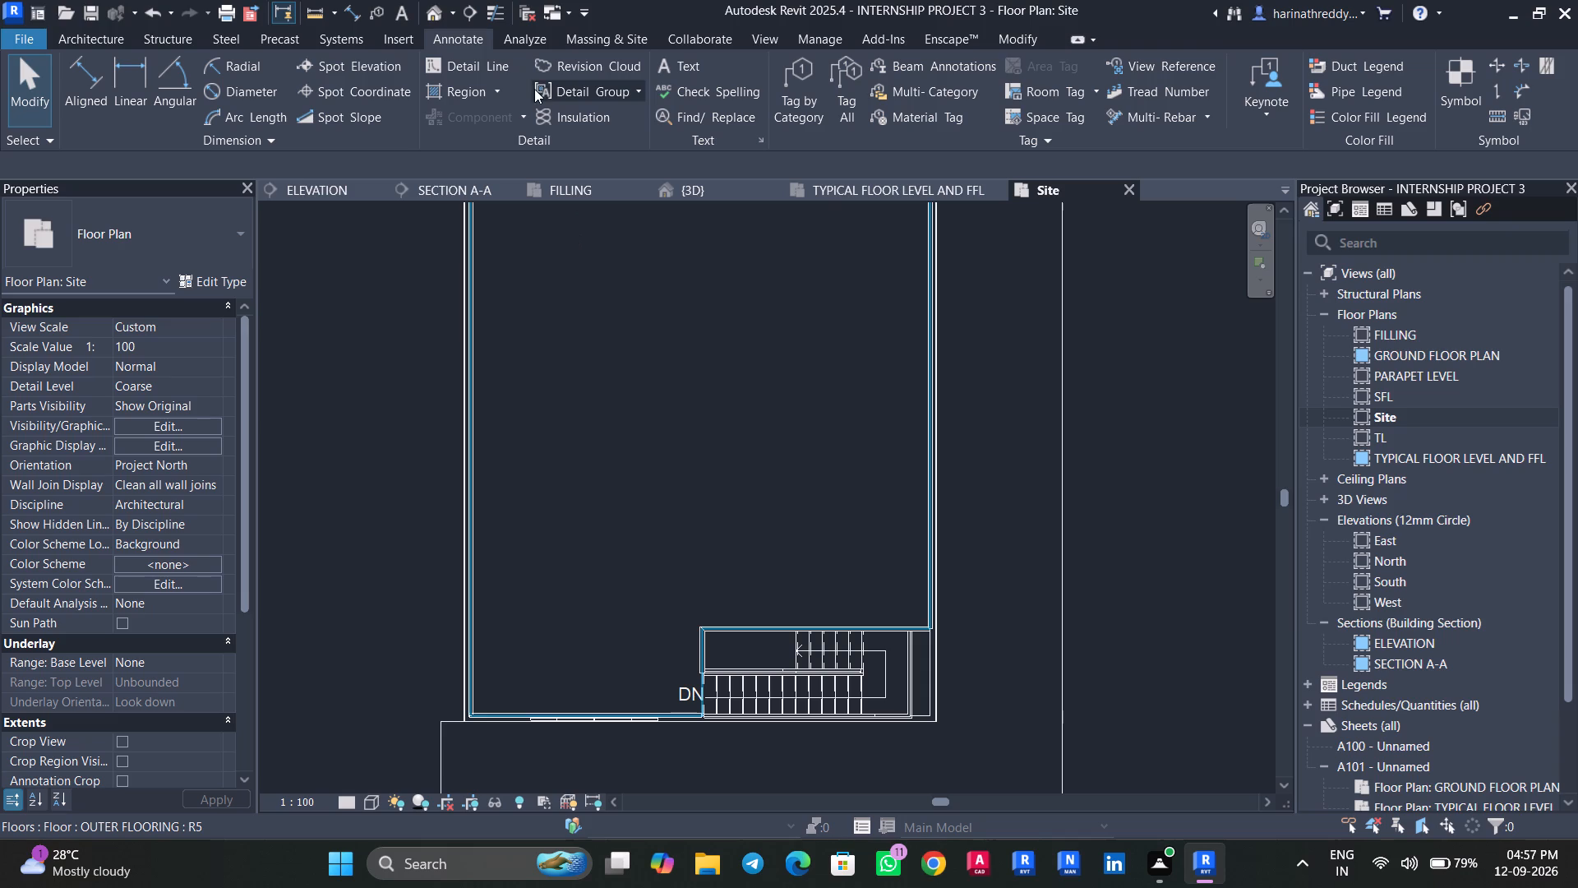
{"action": "left_click", "coordinate": [499, 86]}
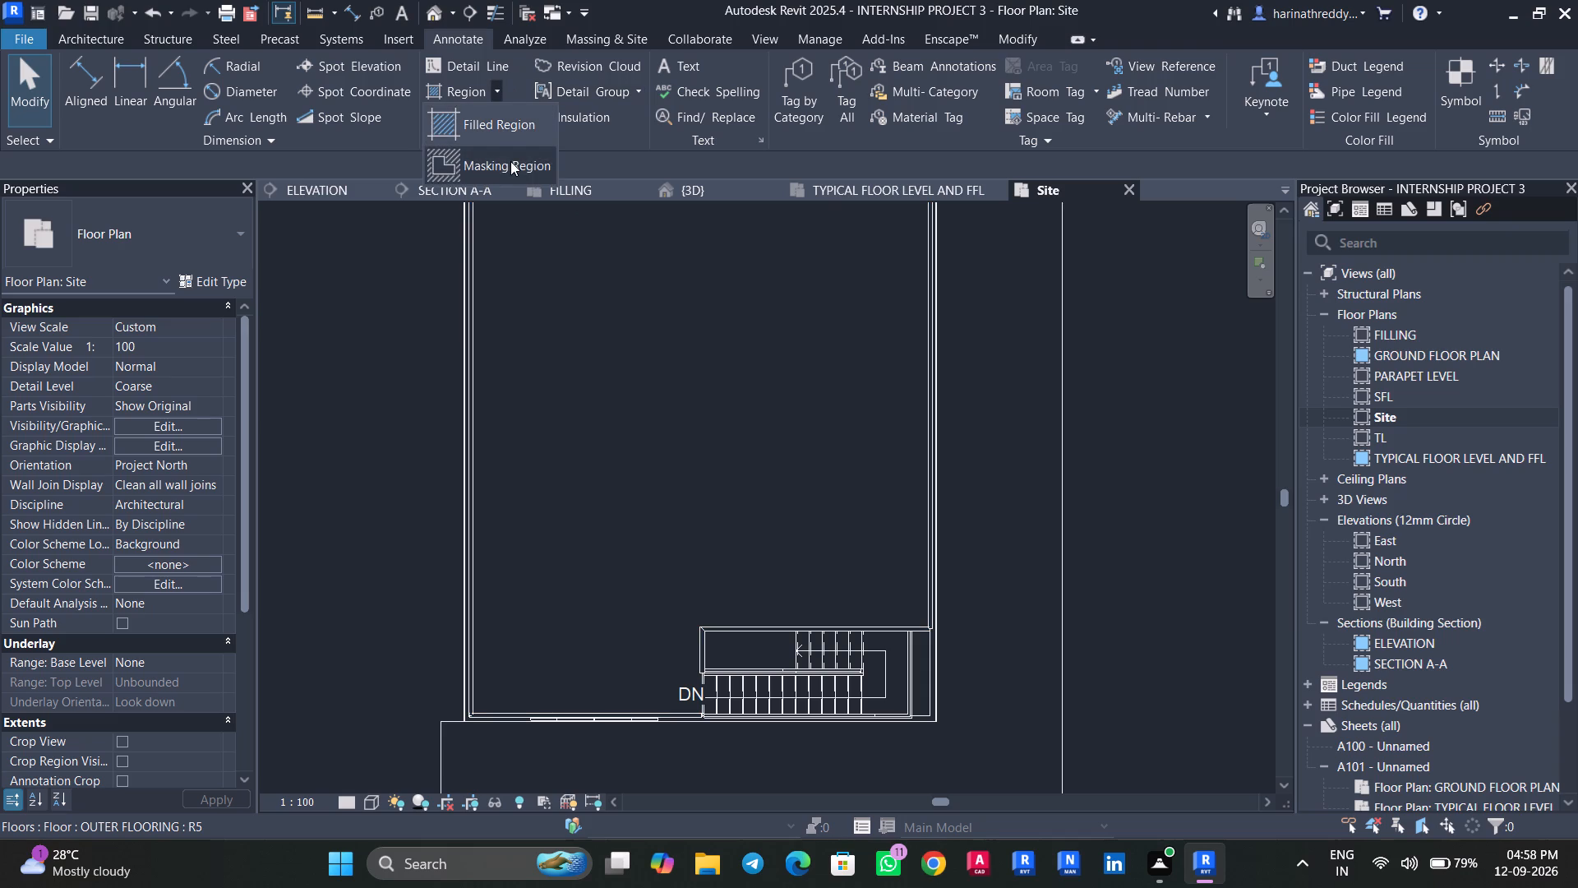
{"action": "left_click", "coordinate": [510, 128]}
{"action": "middle_click_drag", "start_coordinate": [576, 312], "coordinate": [568, 480]}
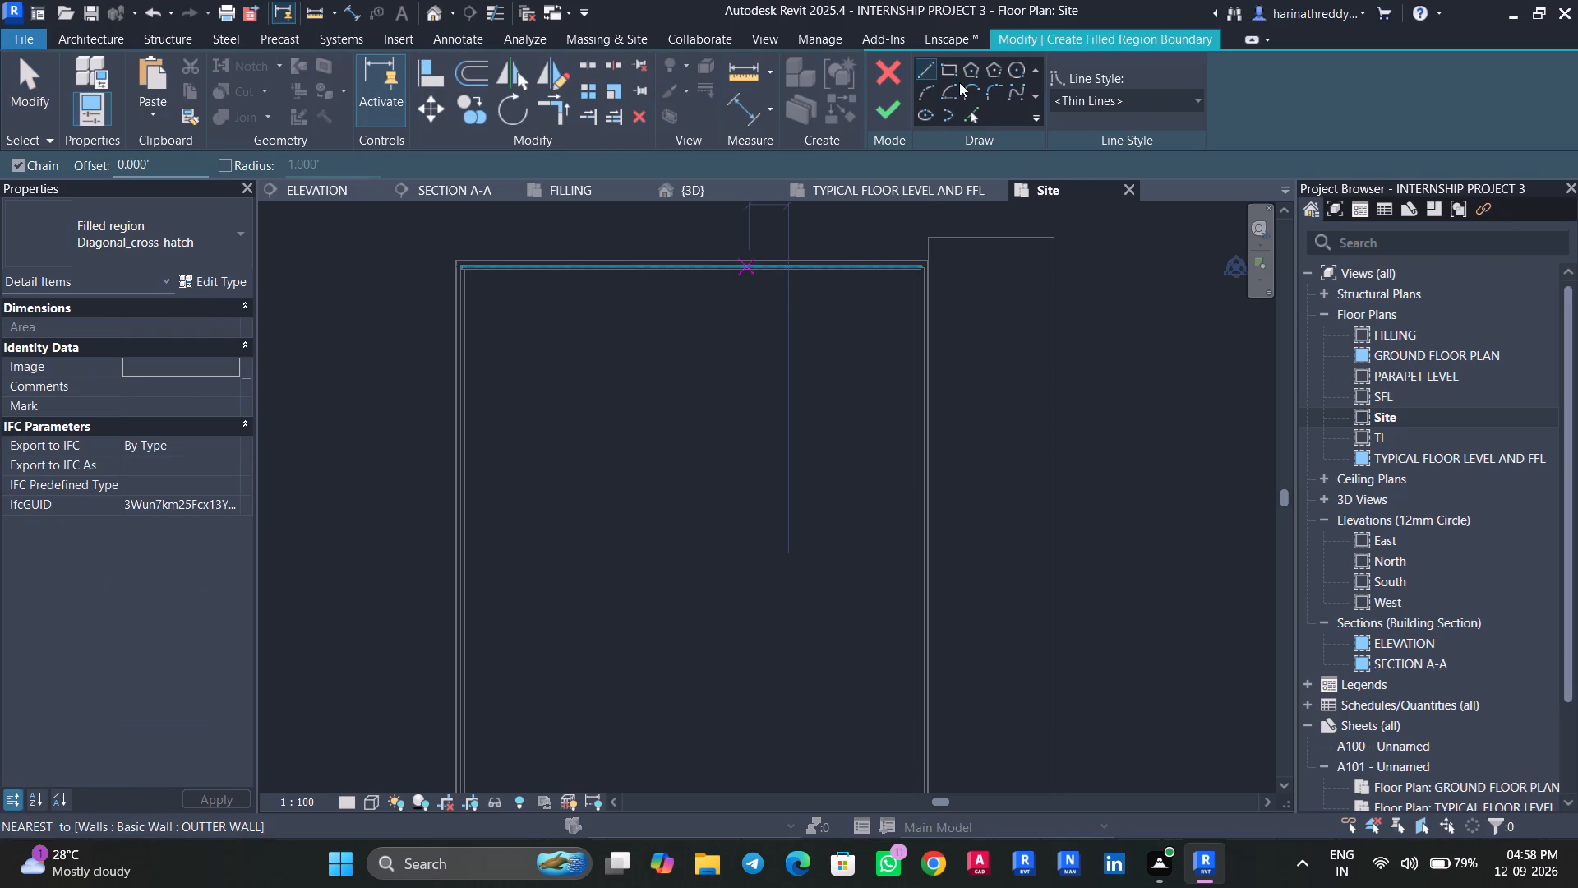
{"action": "left_click", "coordinate": [950, 60]}
{"action": "left_click", "coordinate": [518, 310]}
{"action": "middle_click_drag", "start_coordinate": [717, 601], "coordinate": [707, 409]}
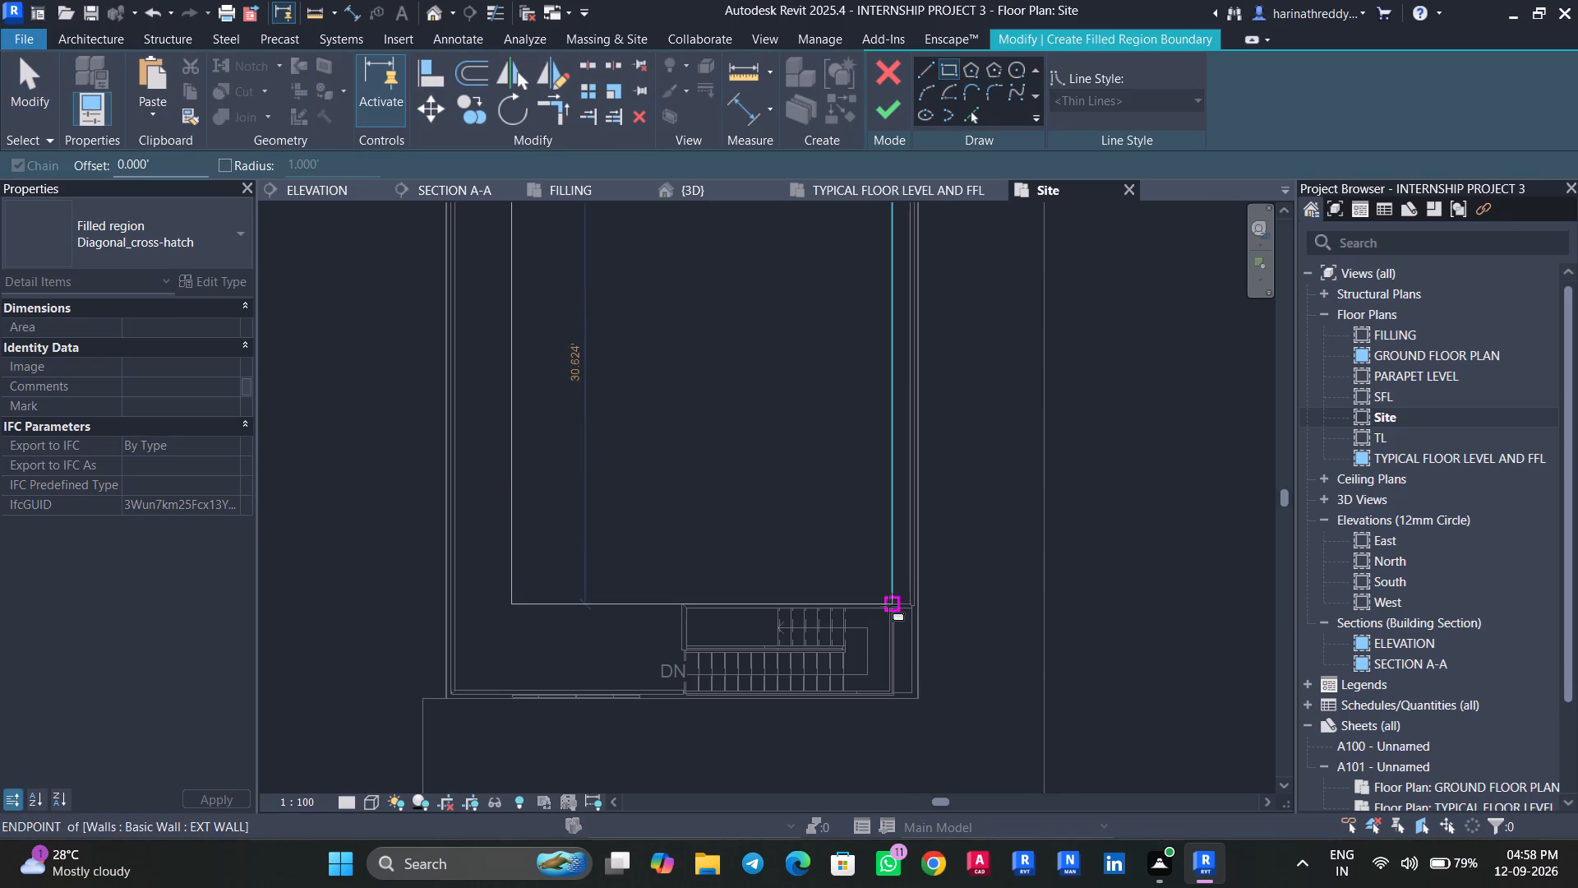
{"action": "left_click", "coordinate": [893, 605]}
{"action": "key", "text": "Escape"}
{"action": "key", "text": "Escape"}
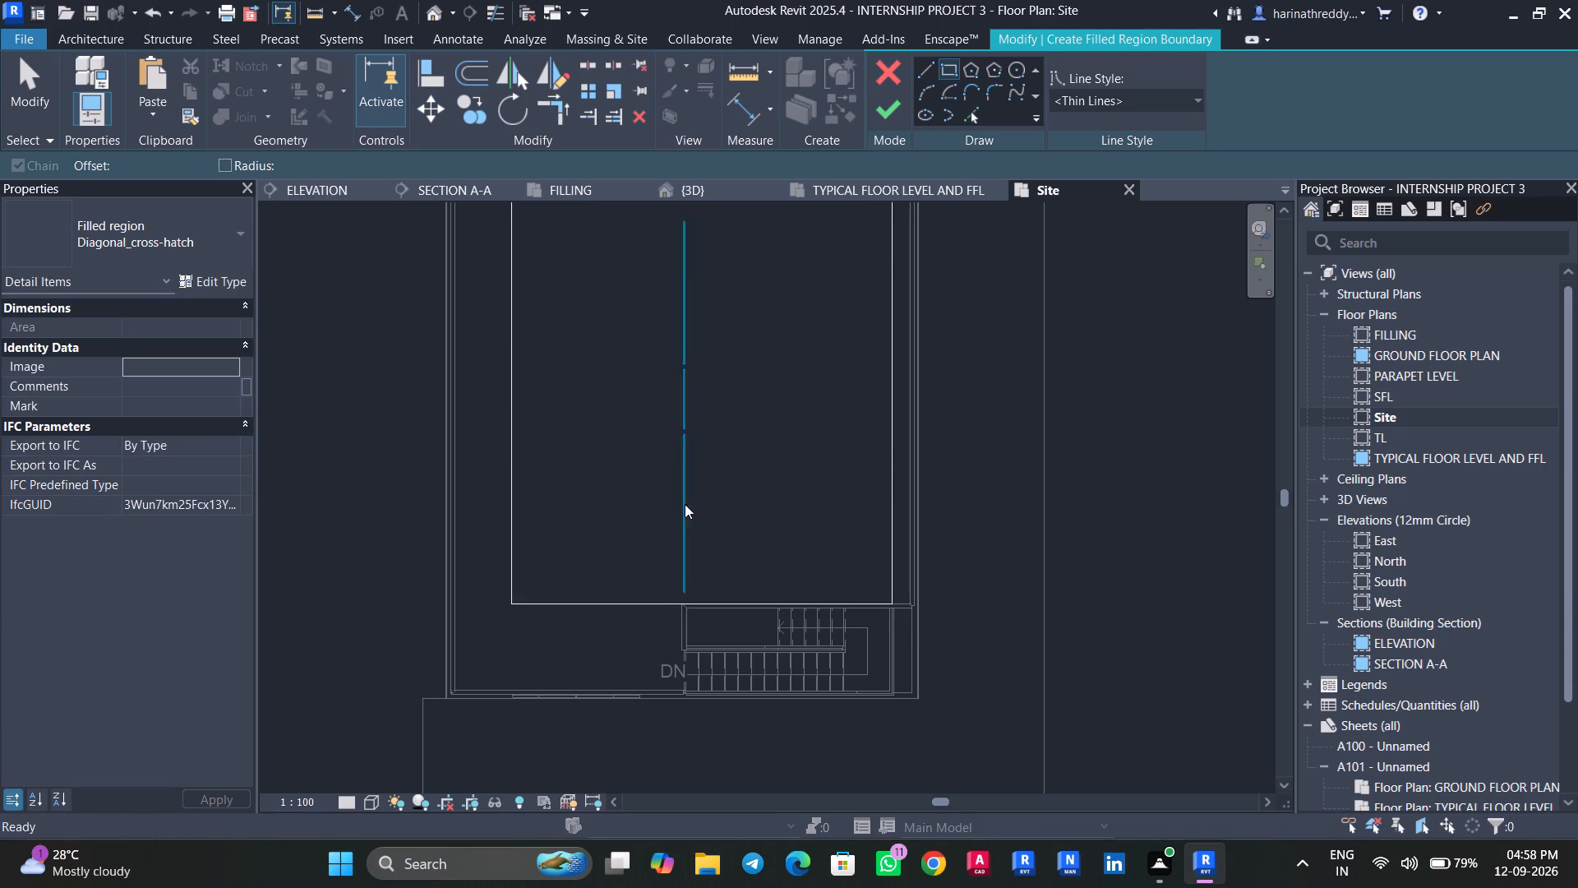
Add an aligned dimension between the left railing line and the region's left boundary line.
{"action": "scroll", "coordinate": [690, 497], "scroll_direction": "down", "scroll_amount": 7}
{"action": "middle_click_drag", "start_coordinate": [690, 497], "coordinate": [673, 614]}
{"action": "key", "text": "d"}
{"action": "key", "text": "i"}
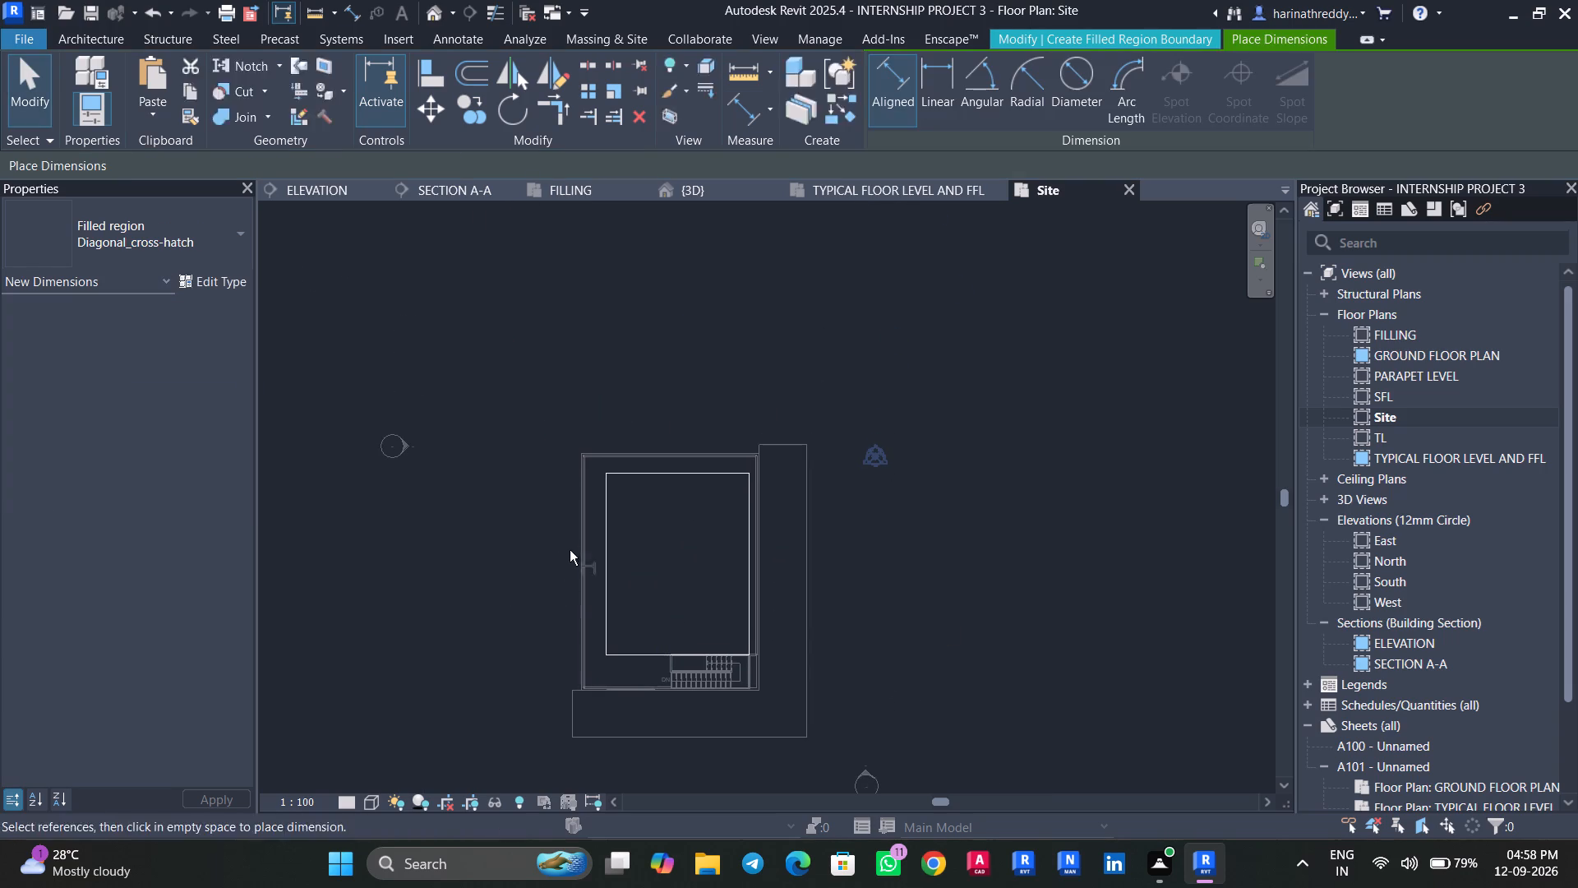
{"action": "scroll", "coordinate": [577, 547], "scroll_direction": "up", "scroll_amount": 8}
{"action": "key", "text": "Tab"}
{"action": "left_click", "coordinate": [587, 534]}
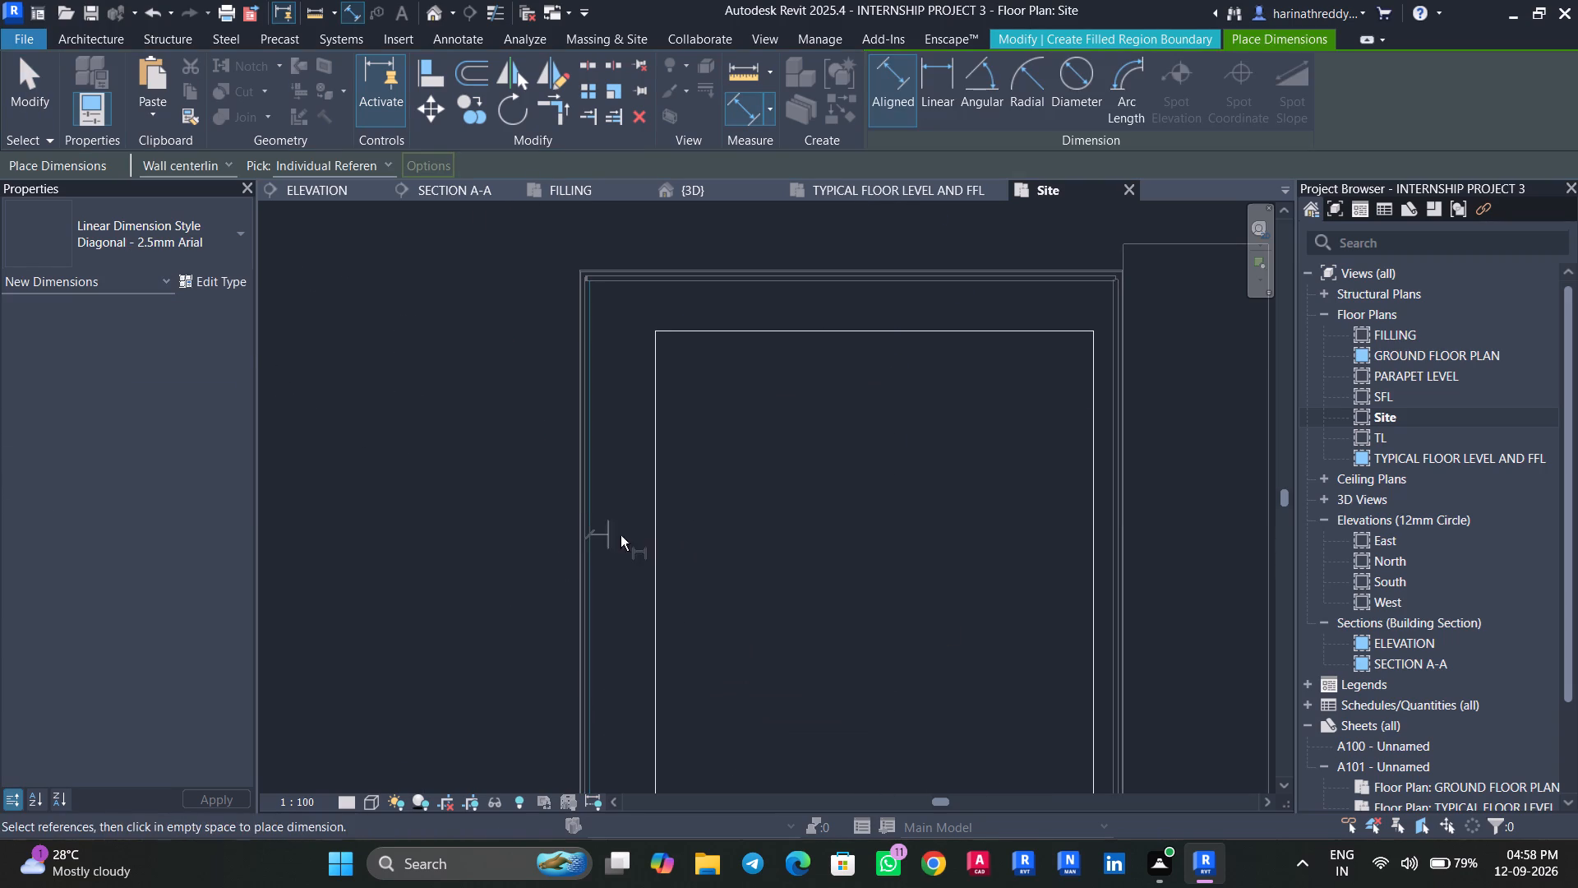
{"action": "left_click", "coordinate": [657, 534]}
{"action": "left_click", "coordinate": [694, 530]}
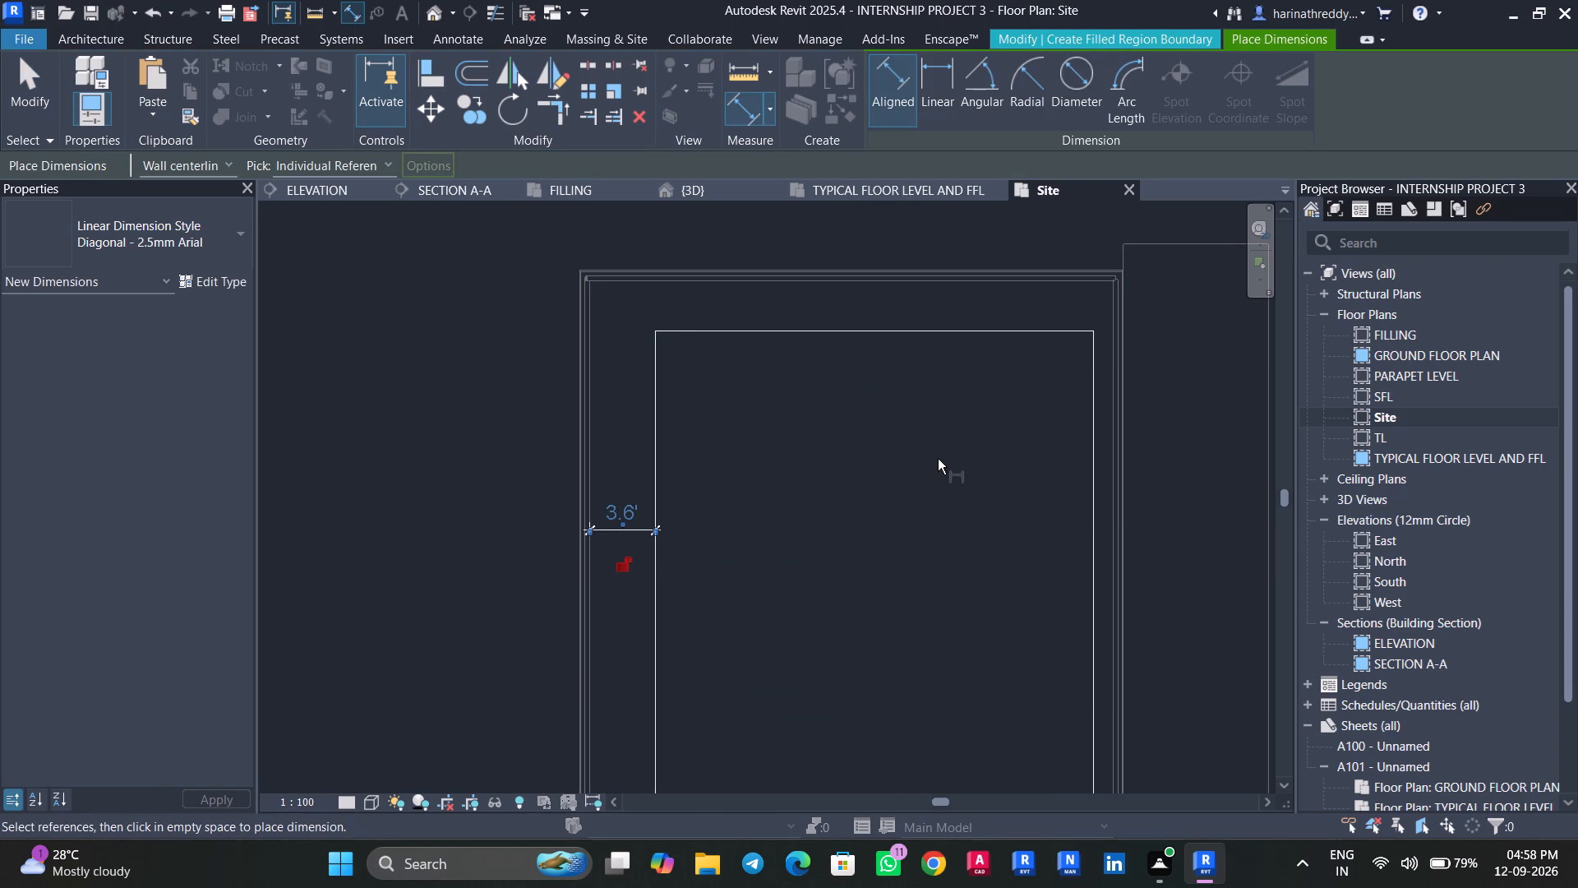
{"action": "key", "text": "Escape"}
Dimension the gaps from the railing to the region's top and right boundary lines.
{"action": "key", "text": "Tab"}
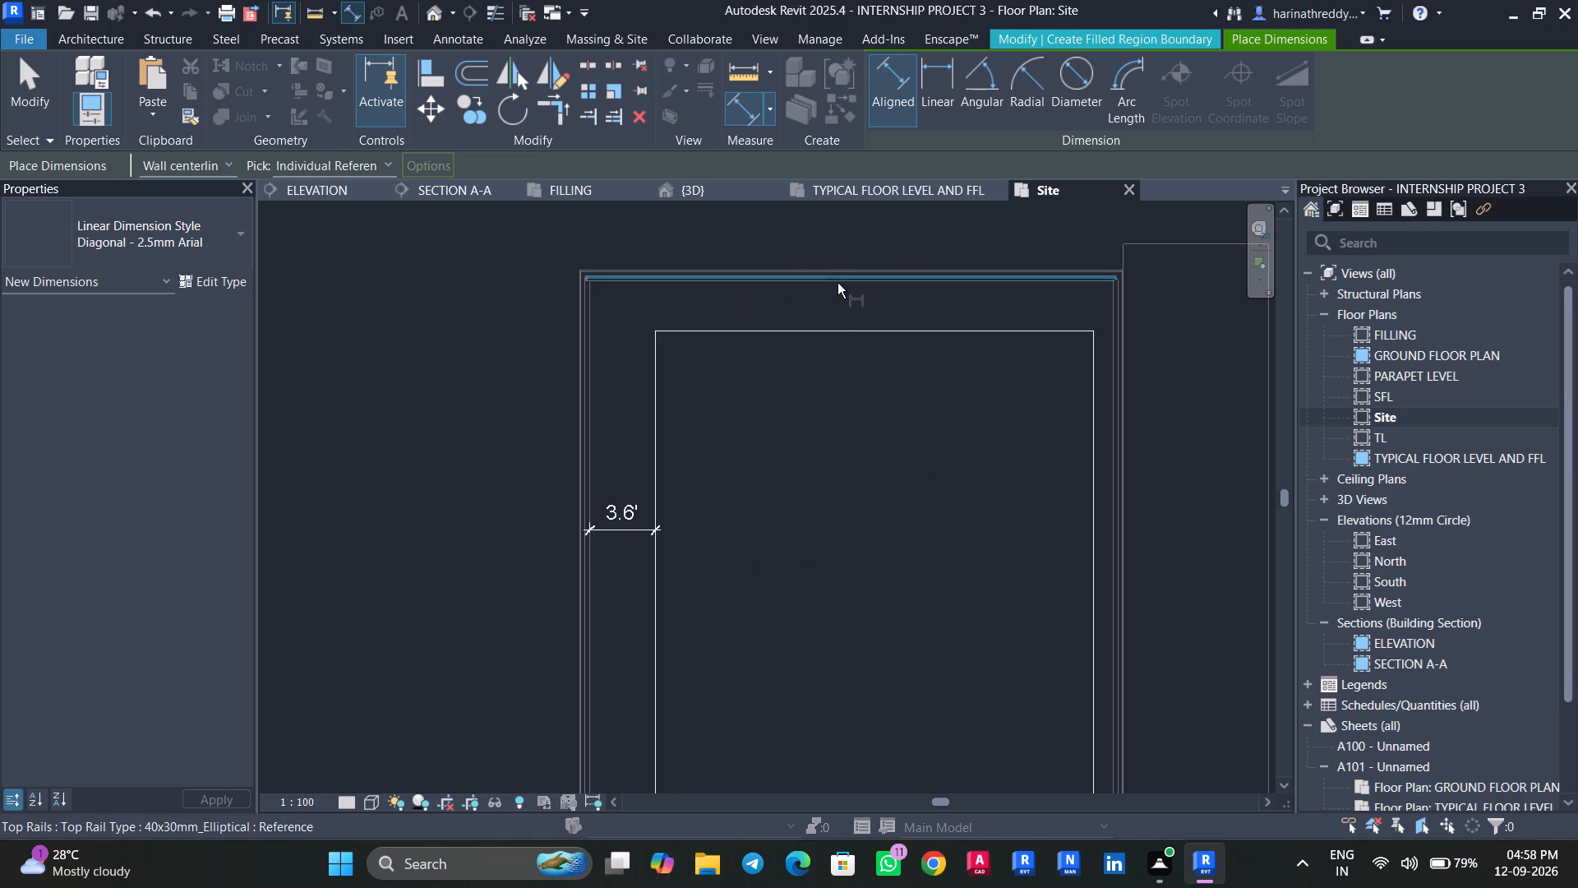
{"action": "key", "text": "Tab"}
{"action": "left_click", "coordinate": [837, 287]}
{"action": "left_click", "coordinate": [833, 326]}
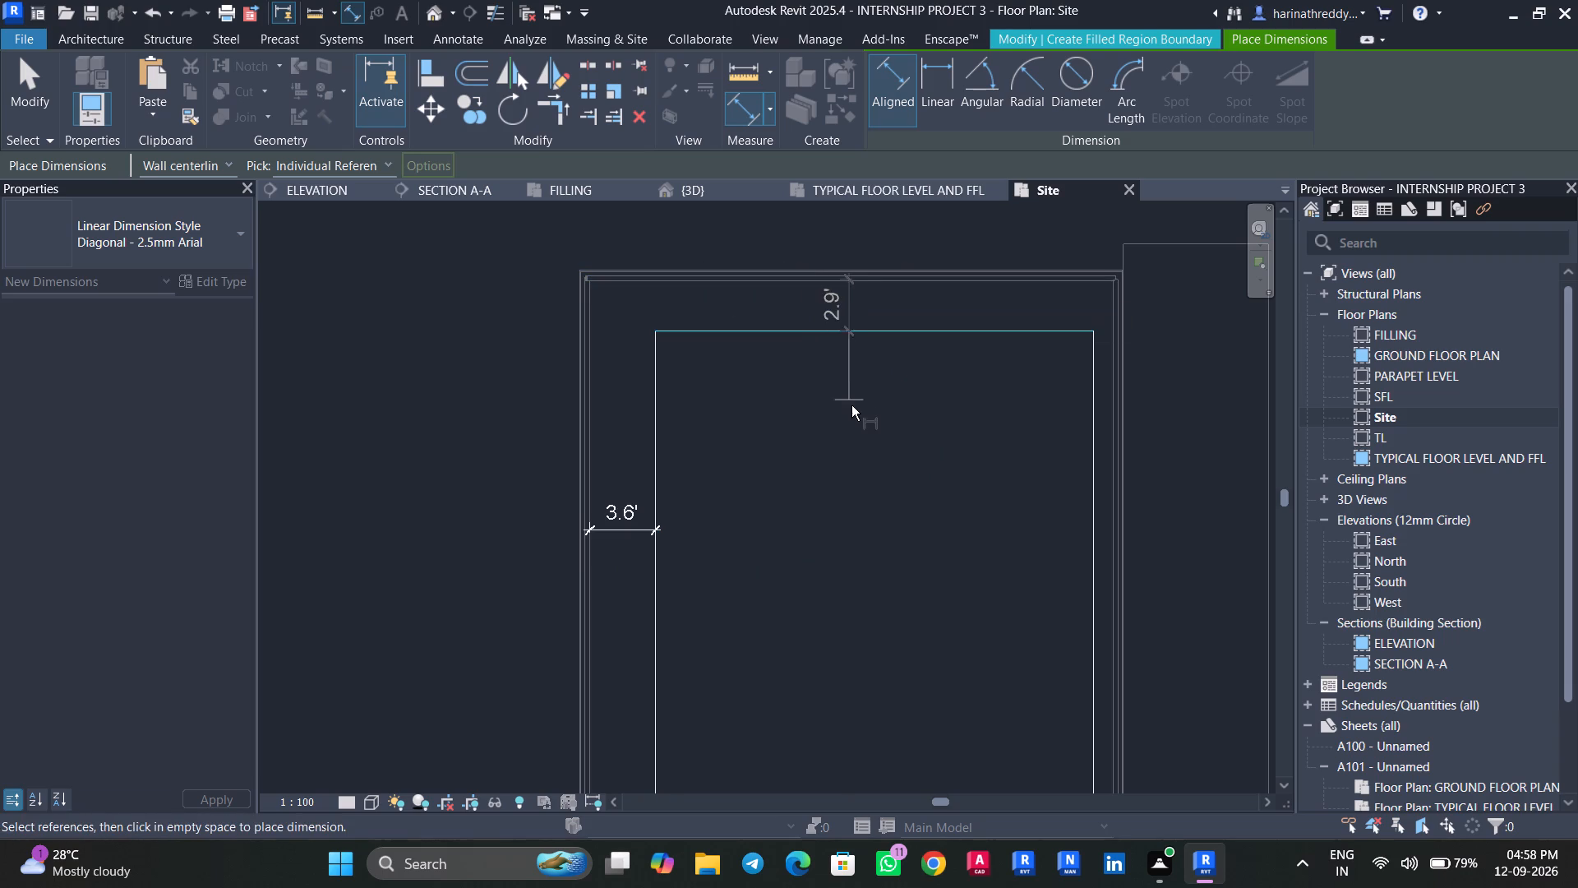
{"action": "left_click", "coordinate": [861, 417]}
{"action": "middle_click_drag", "start_coordinate": [928, 506], "coordinate": [851, 452]}
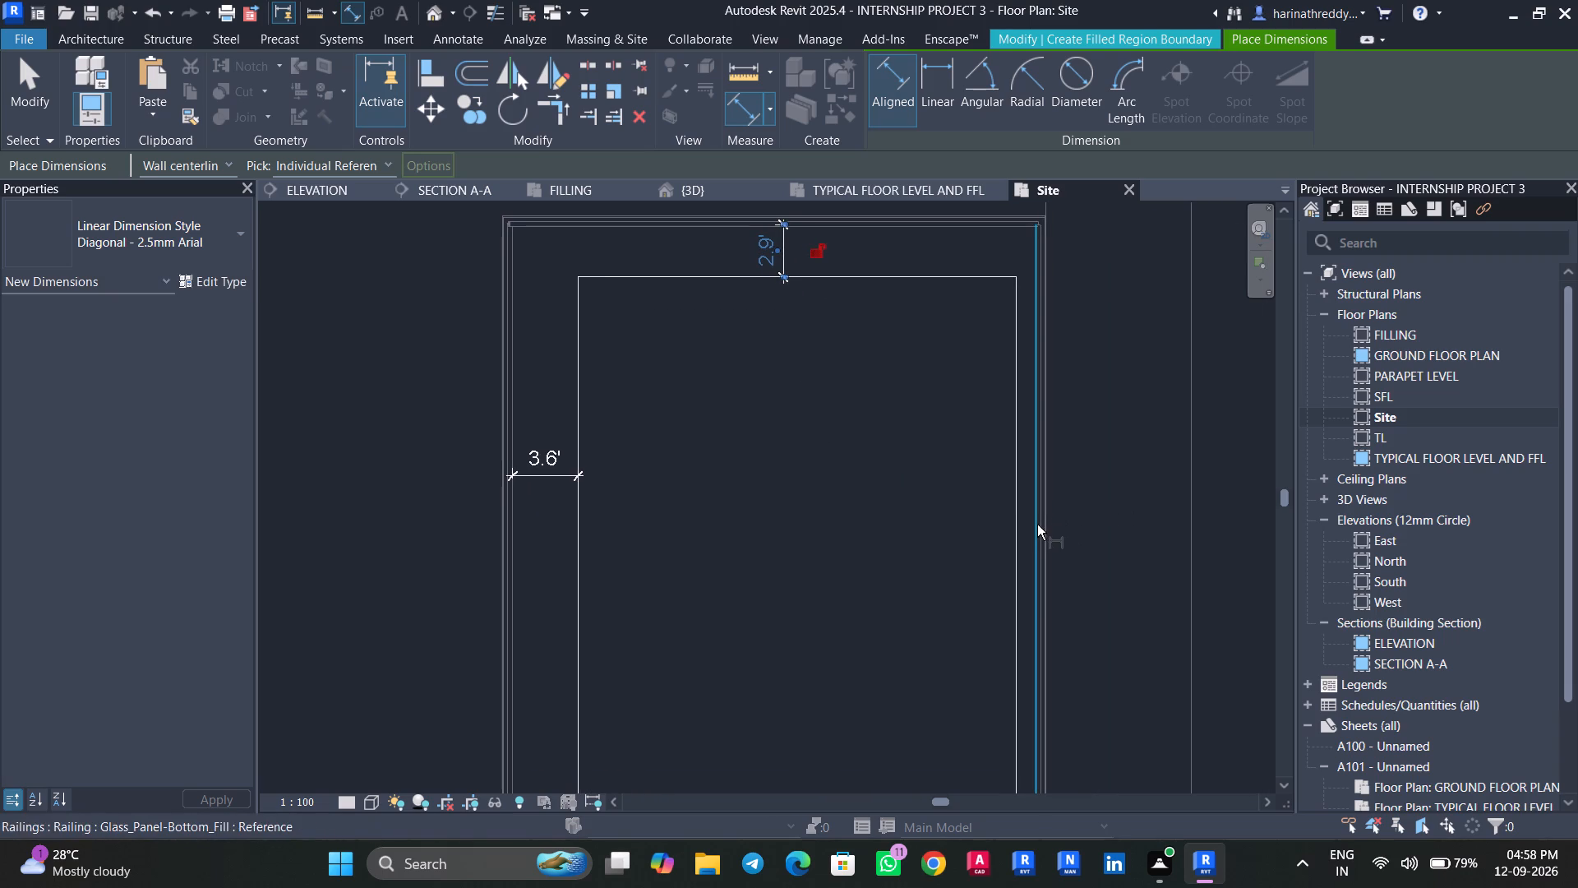
{"action": "left_click", "coordinate": [1037, 525]}
{"action": "left_click", "coordinate": [1017, 527]}
{"action": "left_click", "coordinate": [877, 542]}
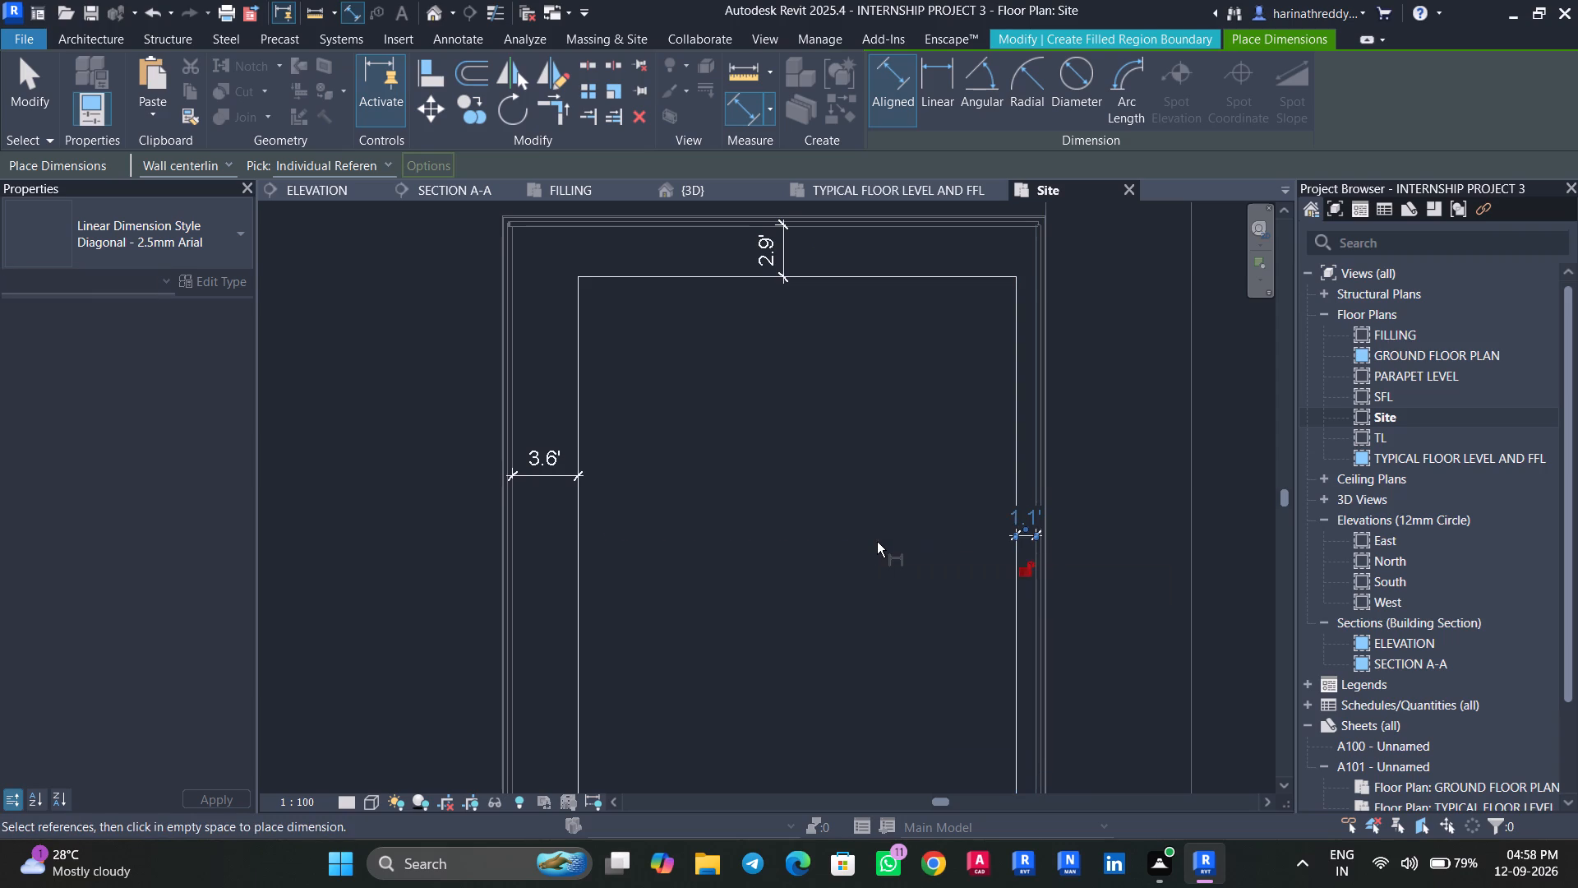
{"action": "key", "text": "Escape"}
{"action": "key", "text": "Escape"}
{"action": "key", "text": "Escape"}
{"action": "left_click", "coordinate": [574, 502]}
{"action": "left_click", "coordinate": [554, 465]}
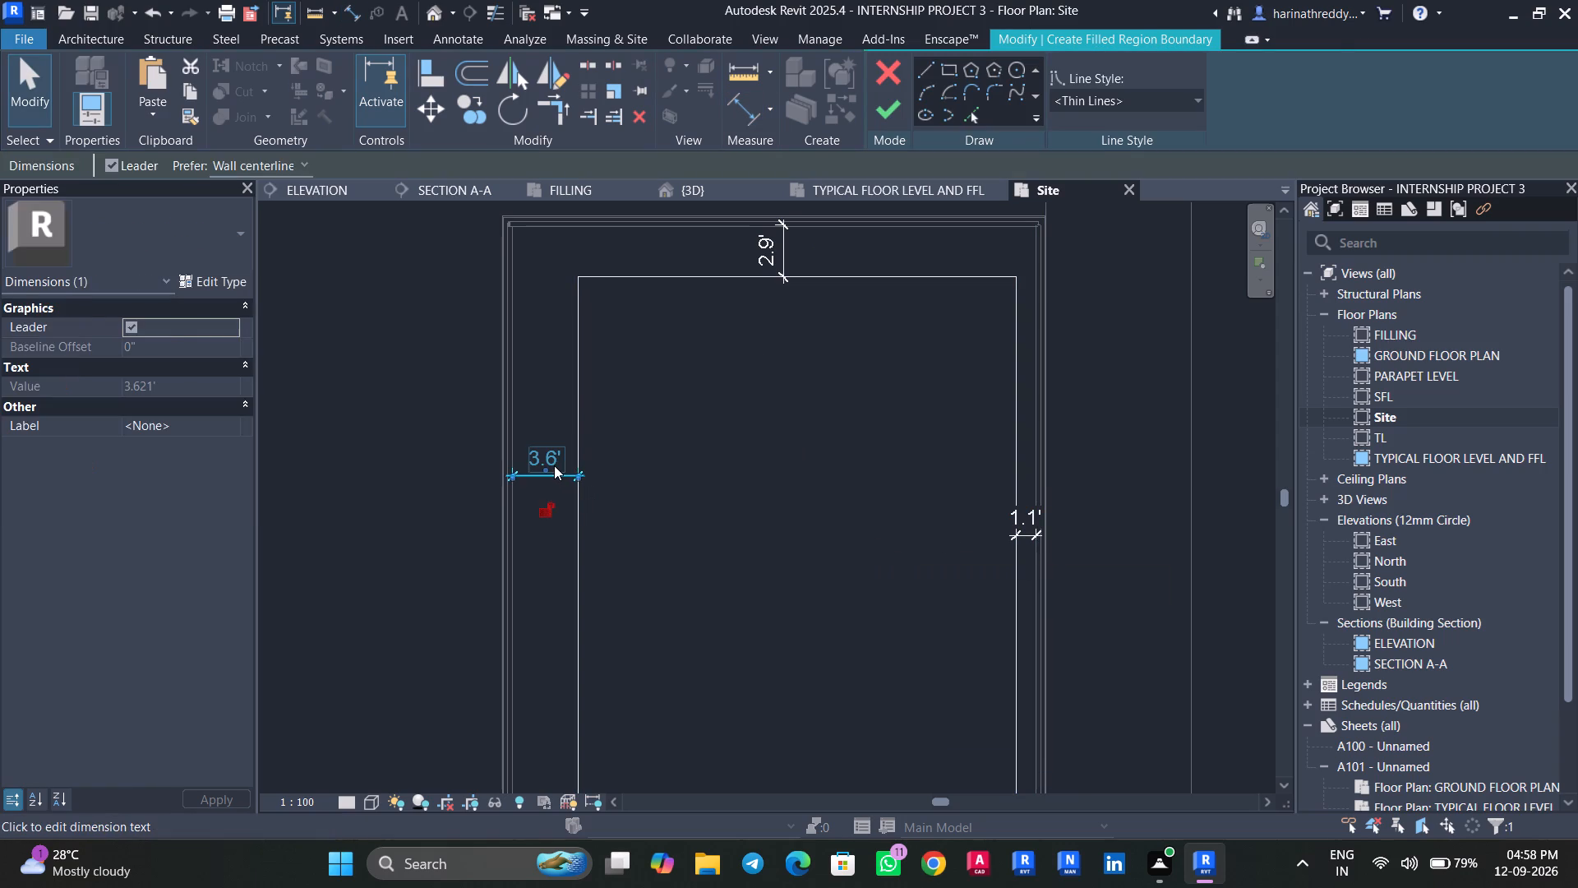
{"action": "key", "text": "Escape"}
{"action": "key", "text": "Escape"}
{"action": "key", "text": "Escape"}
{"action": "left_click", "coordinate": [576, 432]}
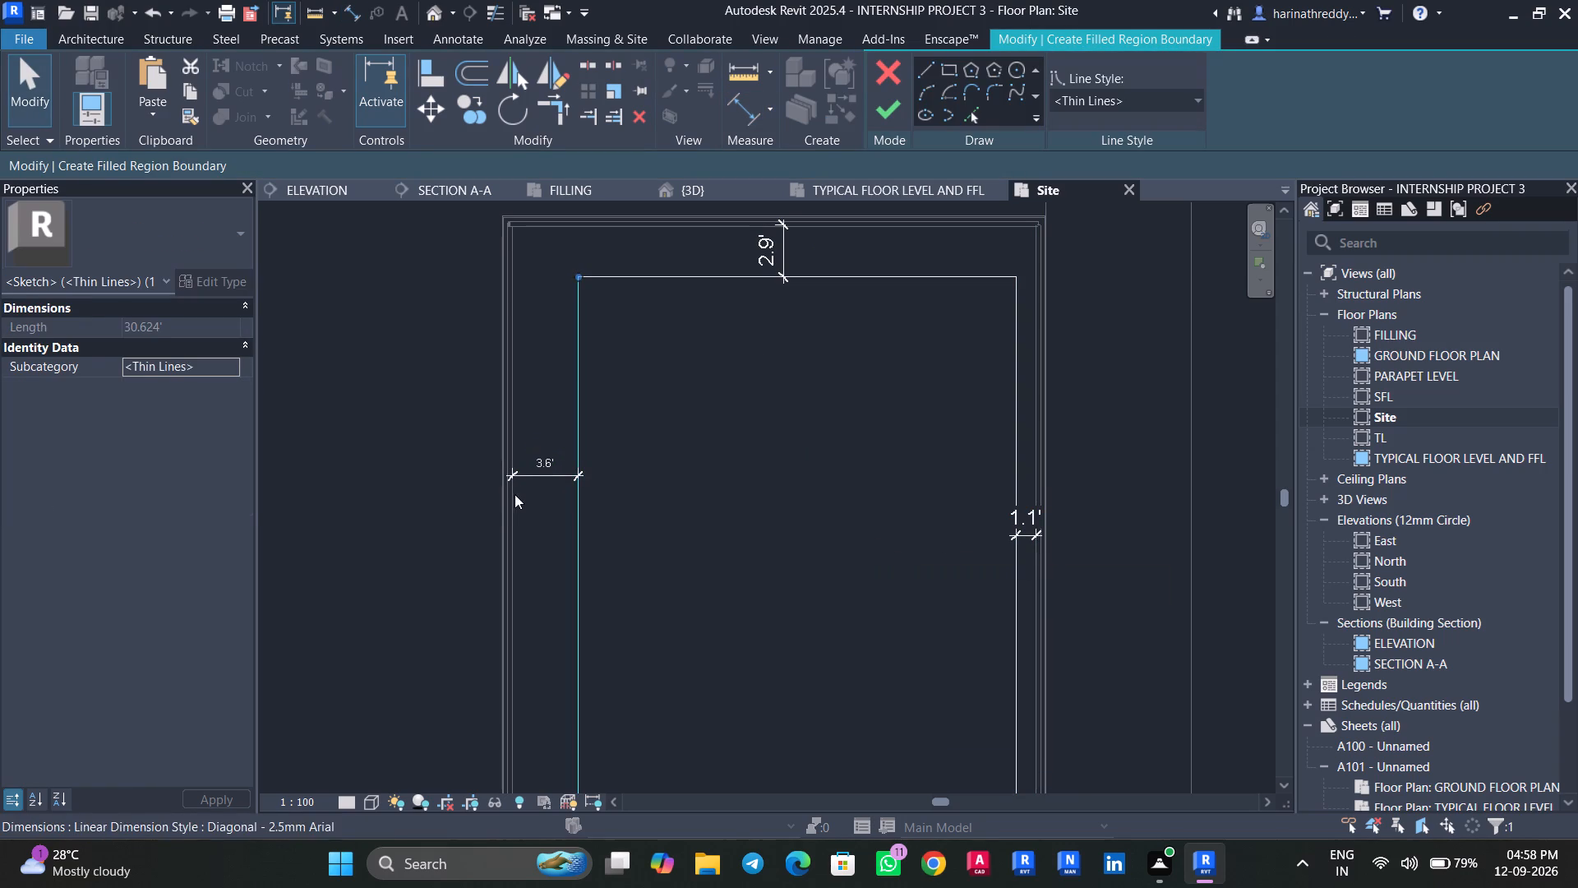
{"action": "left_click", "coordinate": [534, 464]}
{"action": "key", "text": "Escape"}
Nudge the region's left boundary line outward to about 3.1' from the railing.
{"action": "left_click", "coordinate": [584, 513]}
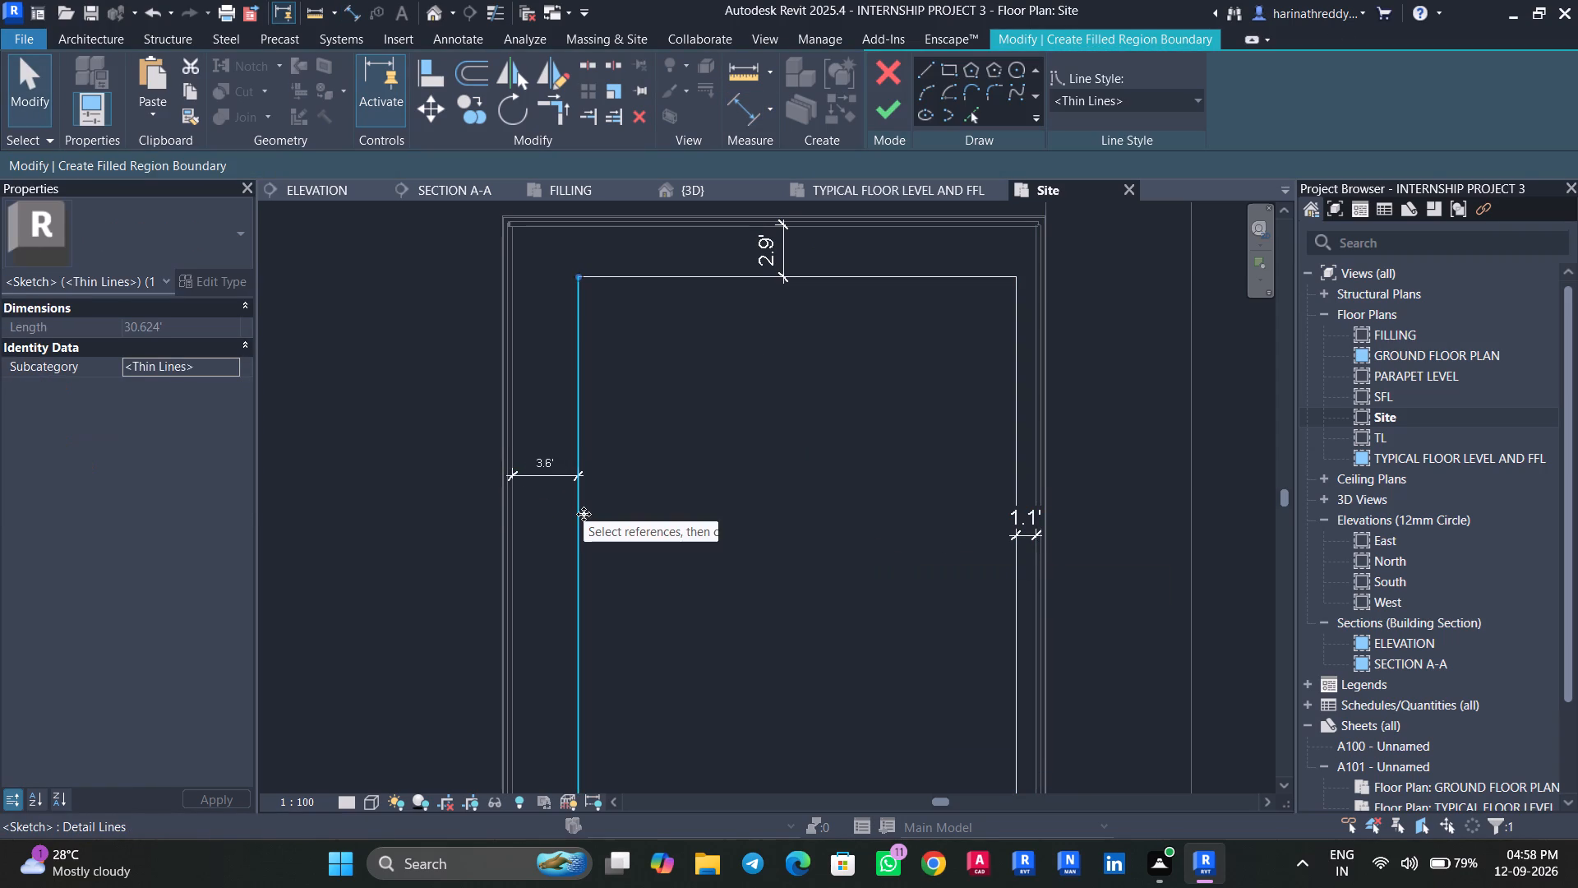
{"action": "key", "text": "Left"}
{"action": "key", "text": "Left"}
{"action": "key", "text": "Left"}
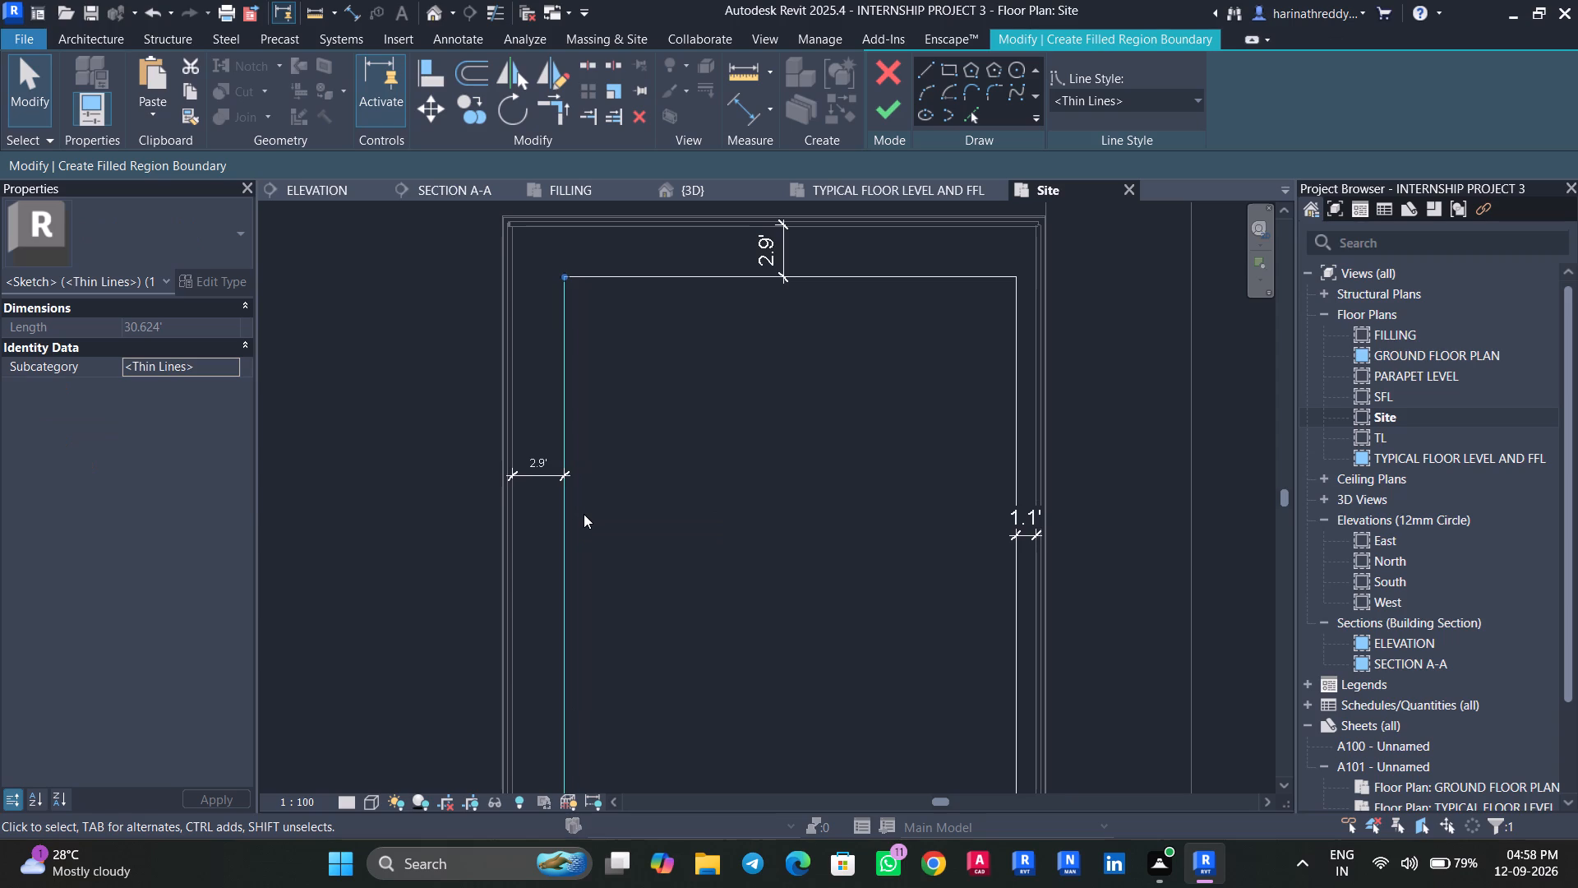
{"action": "key", "text": "Right"}
{"action": "key", "text": "Escape"}
{"action": "key", "text": "Escape"}
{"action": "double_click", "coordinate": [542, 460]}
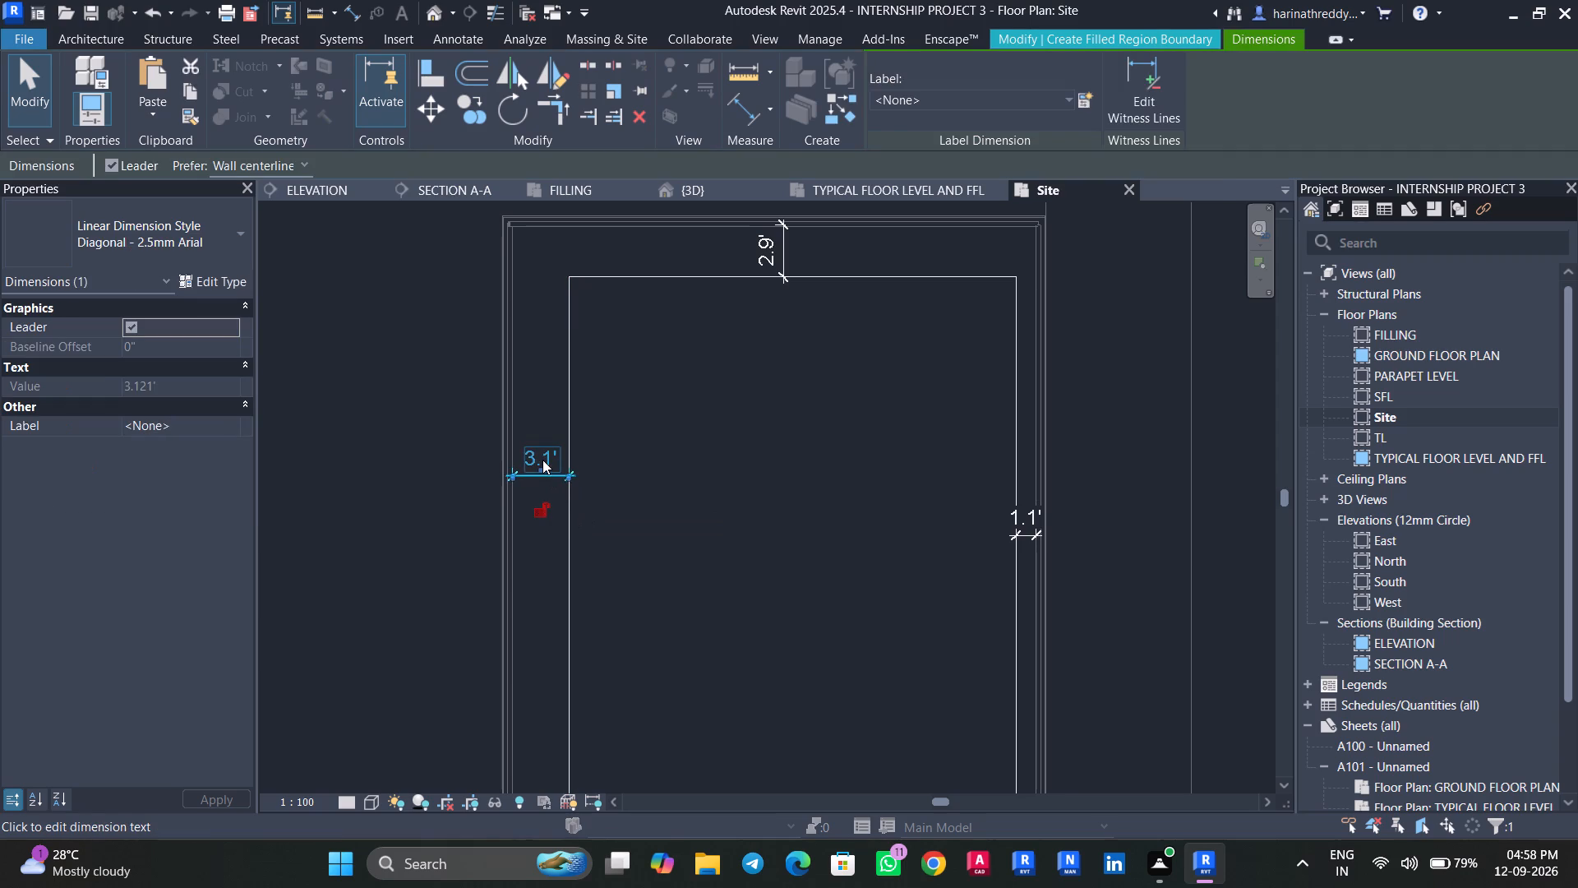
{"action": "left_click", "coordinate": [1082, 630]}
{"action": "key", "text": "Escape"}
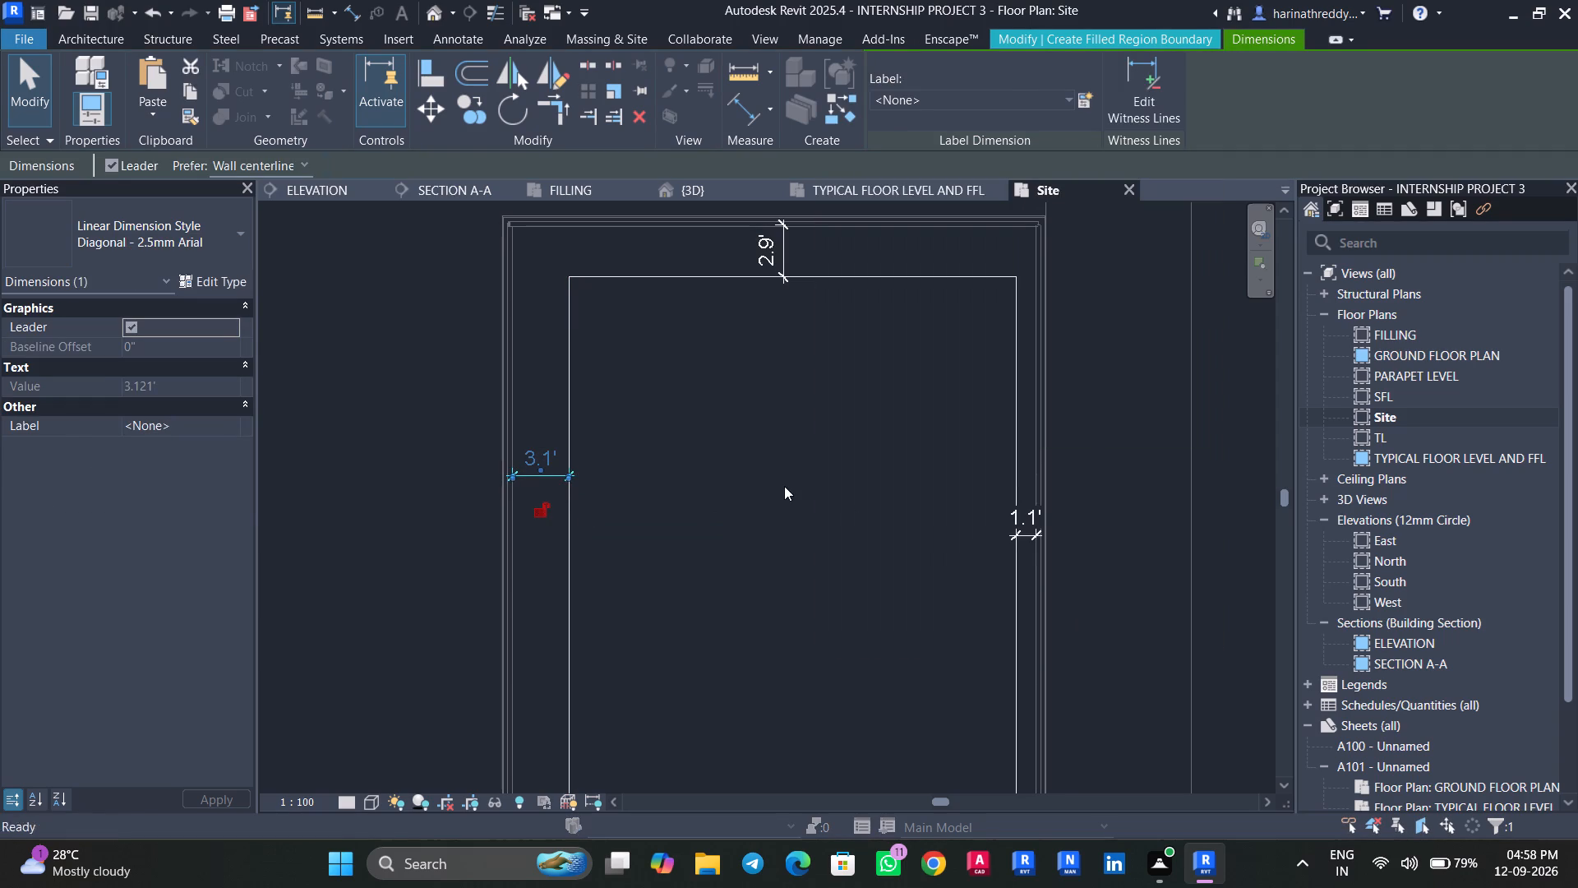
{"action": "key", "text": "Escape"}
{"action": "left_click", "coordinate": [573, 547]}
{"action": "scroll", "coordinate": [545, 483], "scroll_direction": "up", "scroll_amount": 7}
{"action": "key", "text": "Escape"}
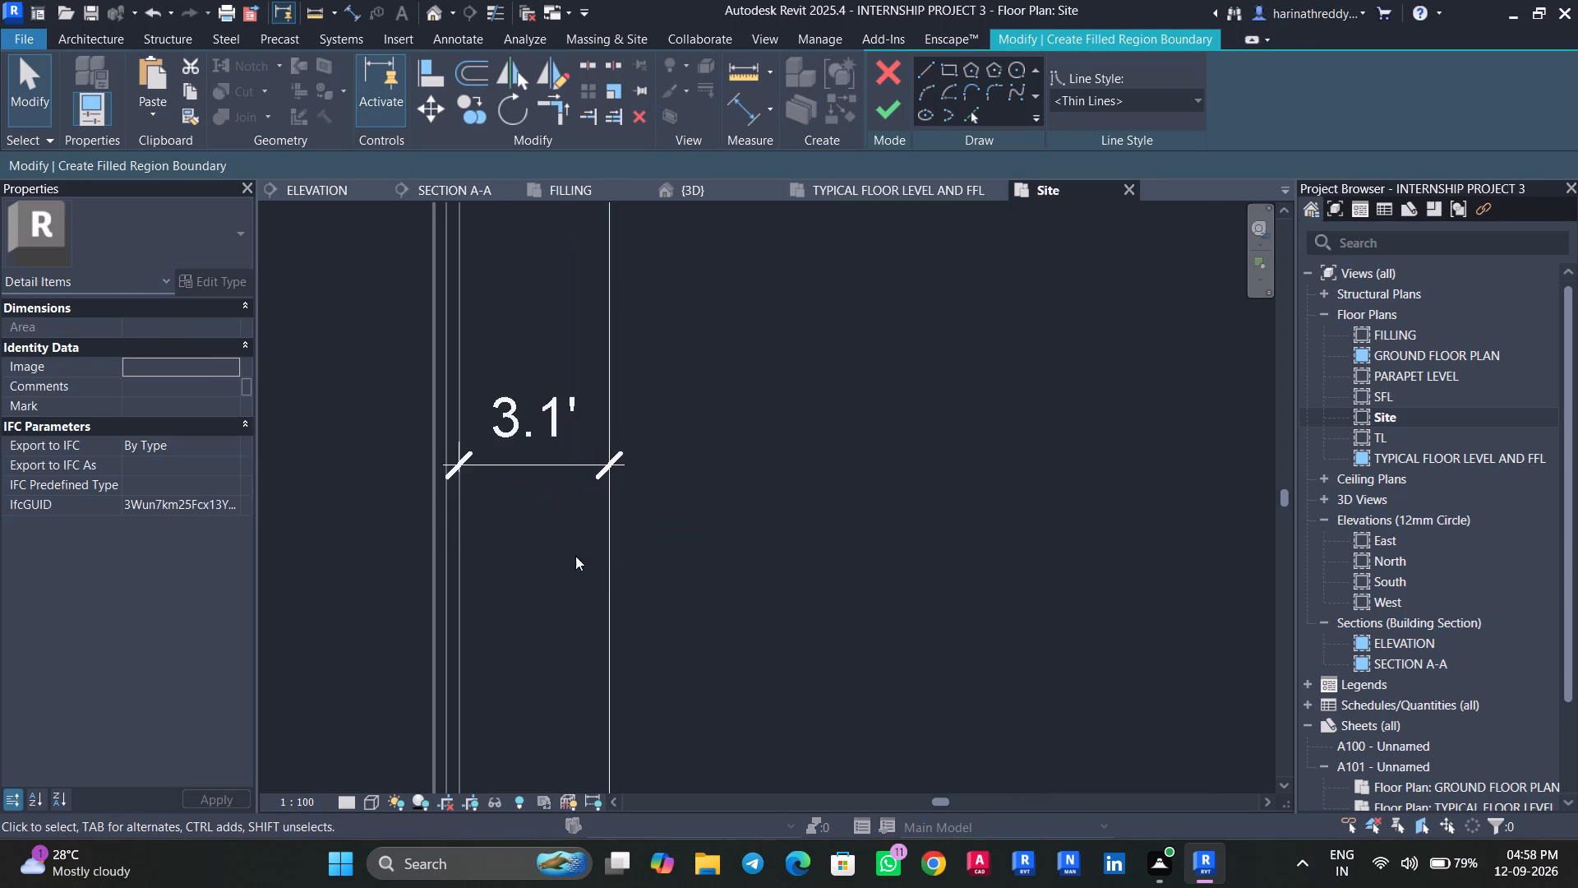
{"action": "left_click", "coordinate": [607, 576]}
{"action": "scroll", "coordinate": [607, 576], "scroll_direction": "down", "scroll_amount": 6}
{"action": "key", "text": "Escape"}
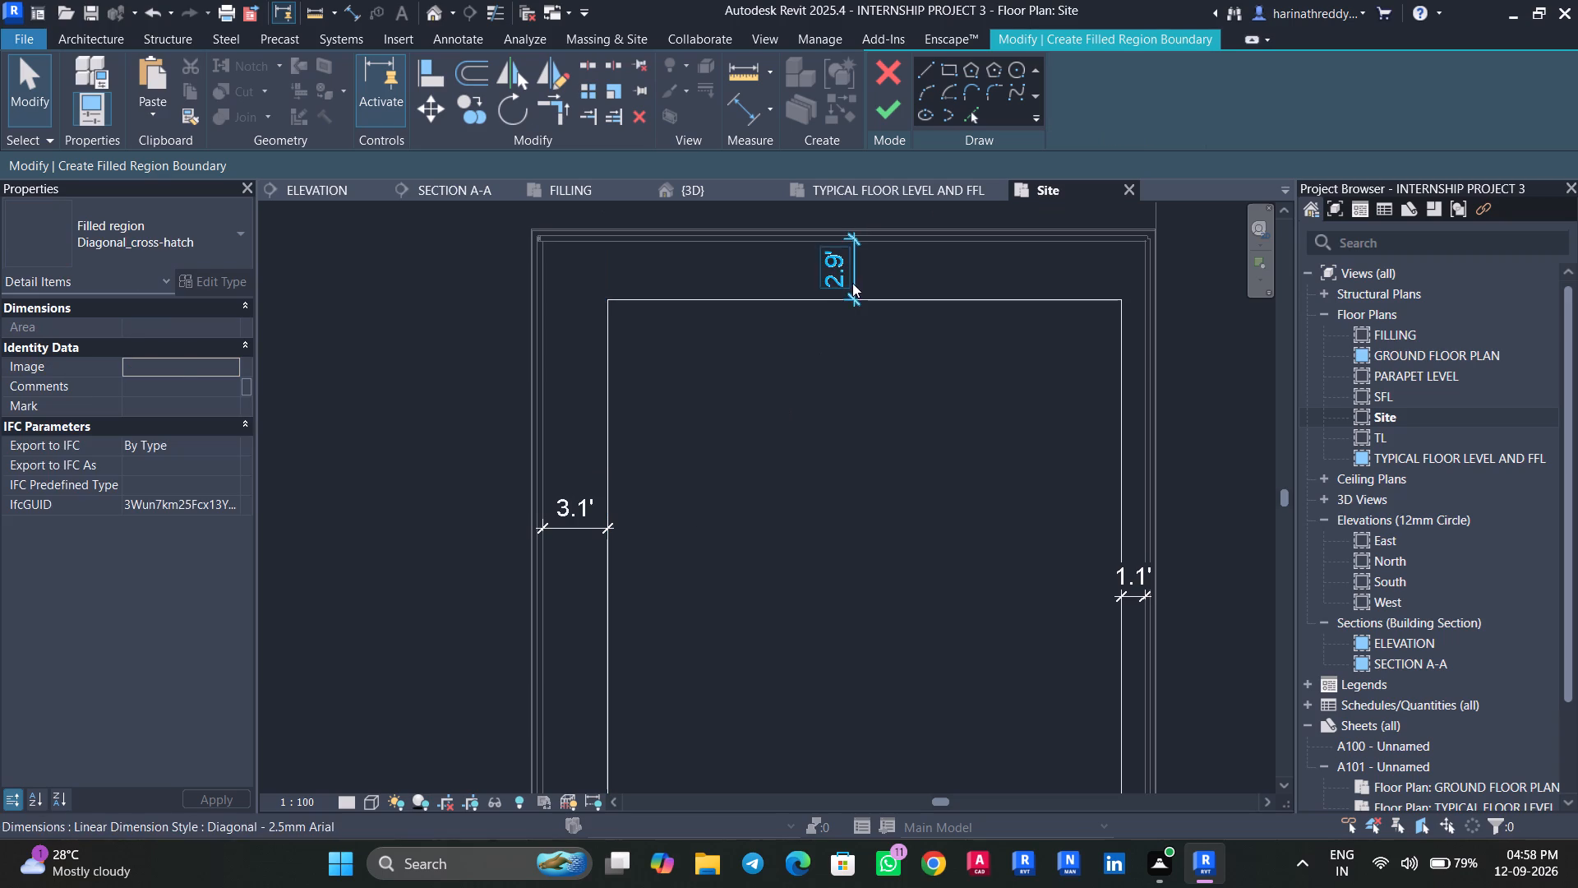
Check the top balcony width in the FILLING reference plan and set the region's top boundary offset to 2.2'.
{"action": "left_click", "coordinate": [904, 298]}
{"action": "key", "text": "Up"}
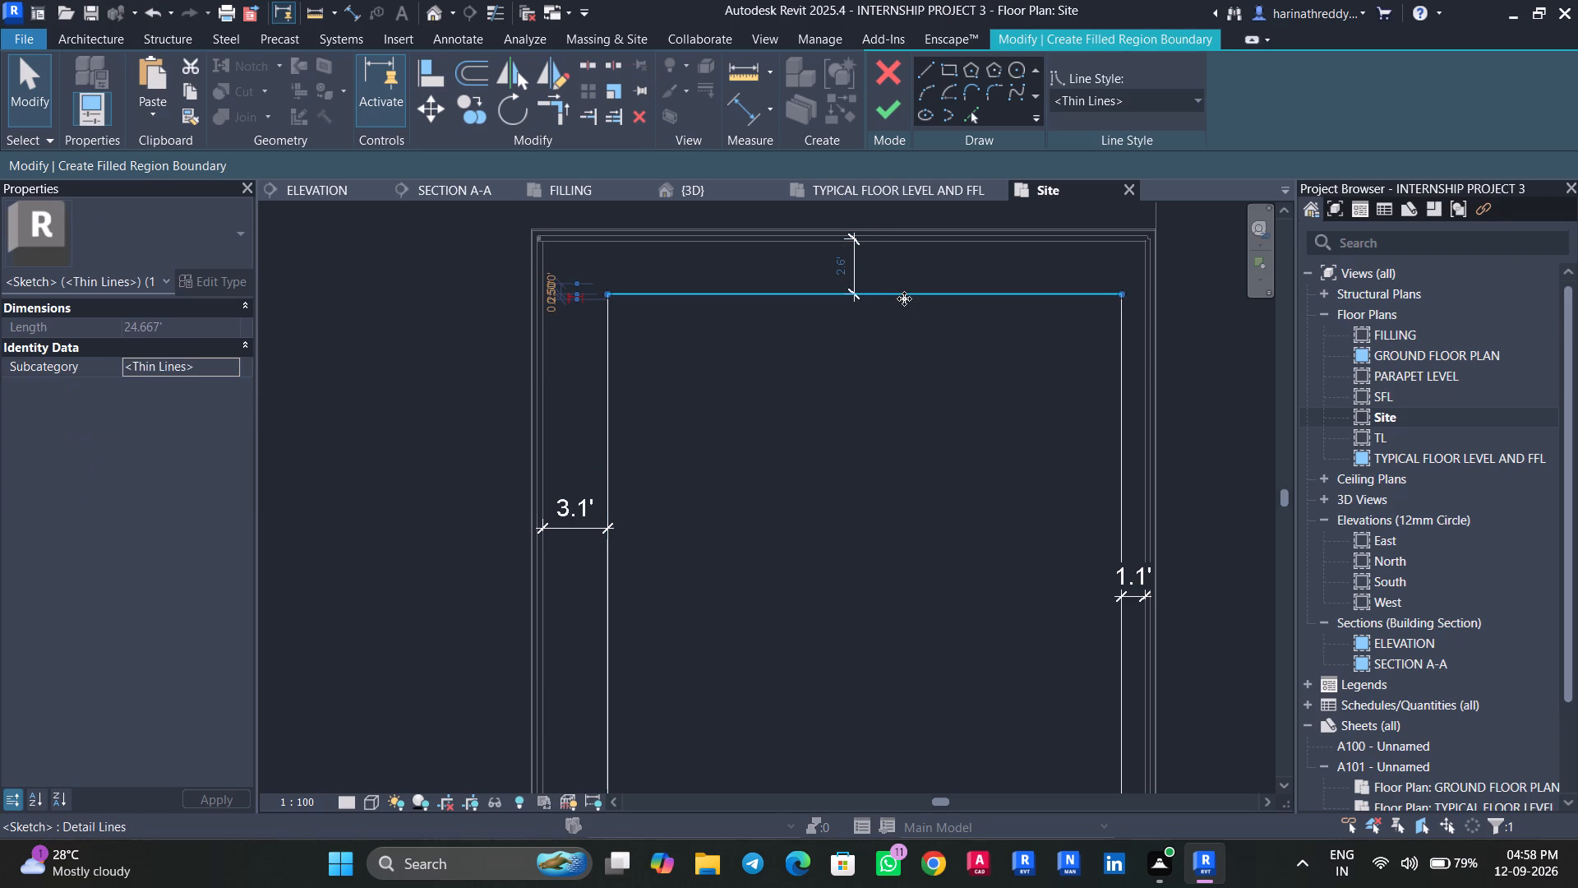
{"action": "left_click", "coordinate": [1411, 322]}
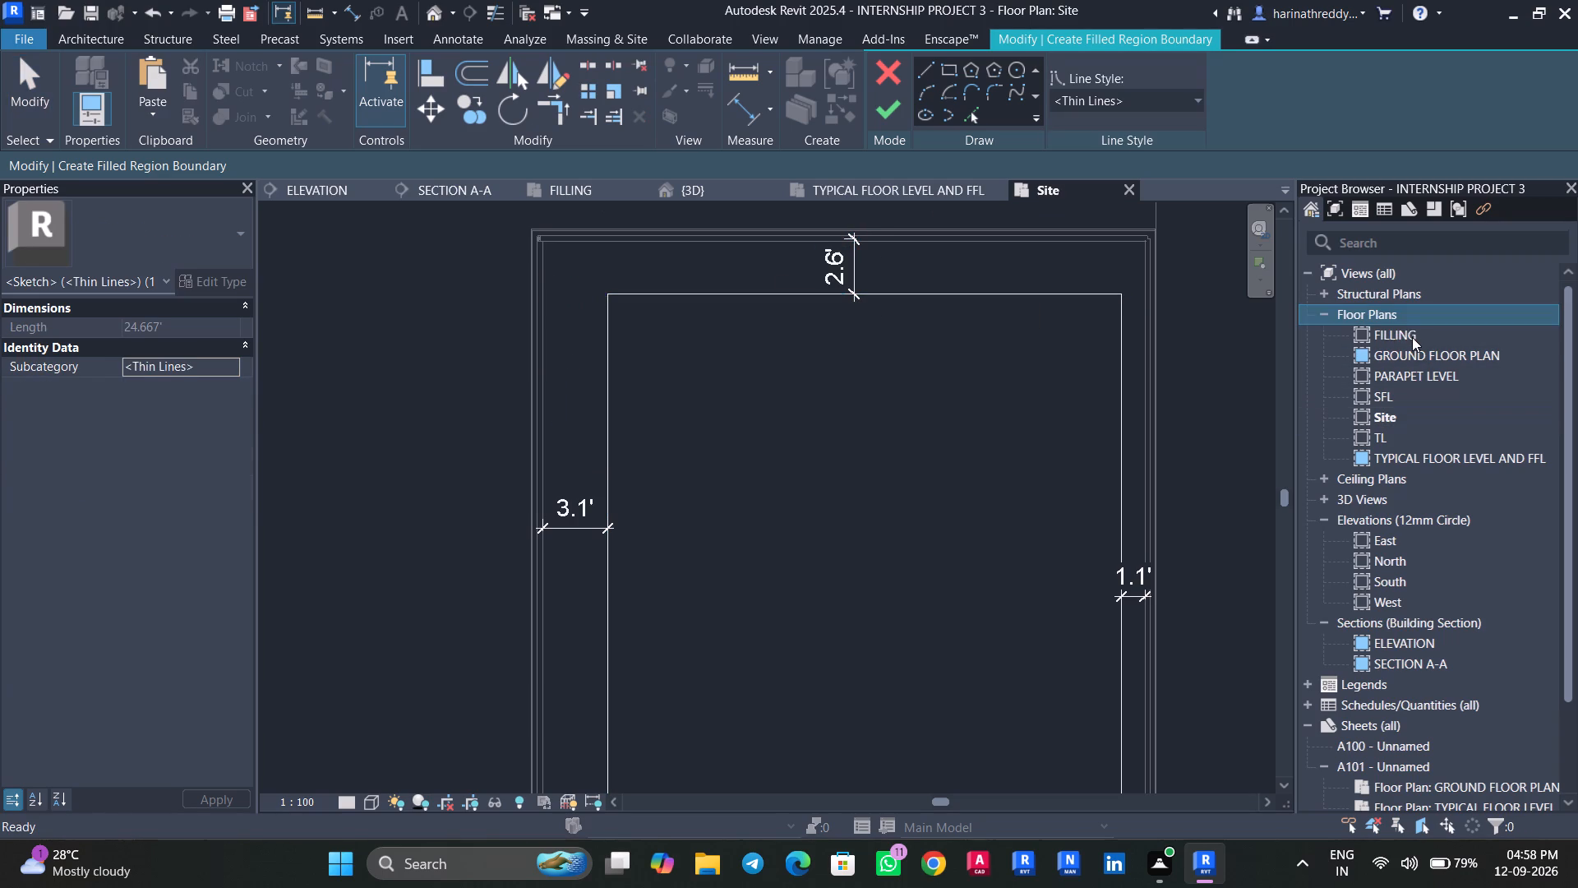
{"action": "double_click", "coordinate": [1413, 337]}
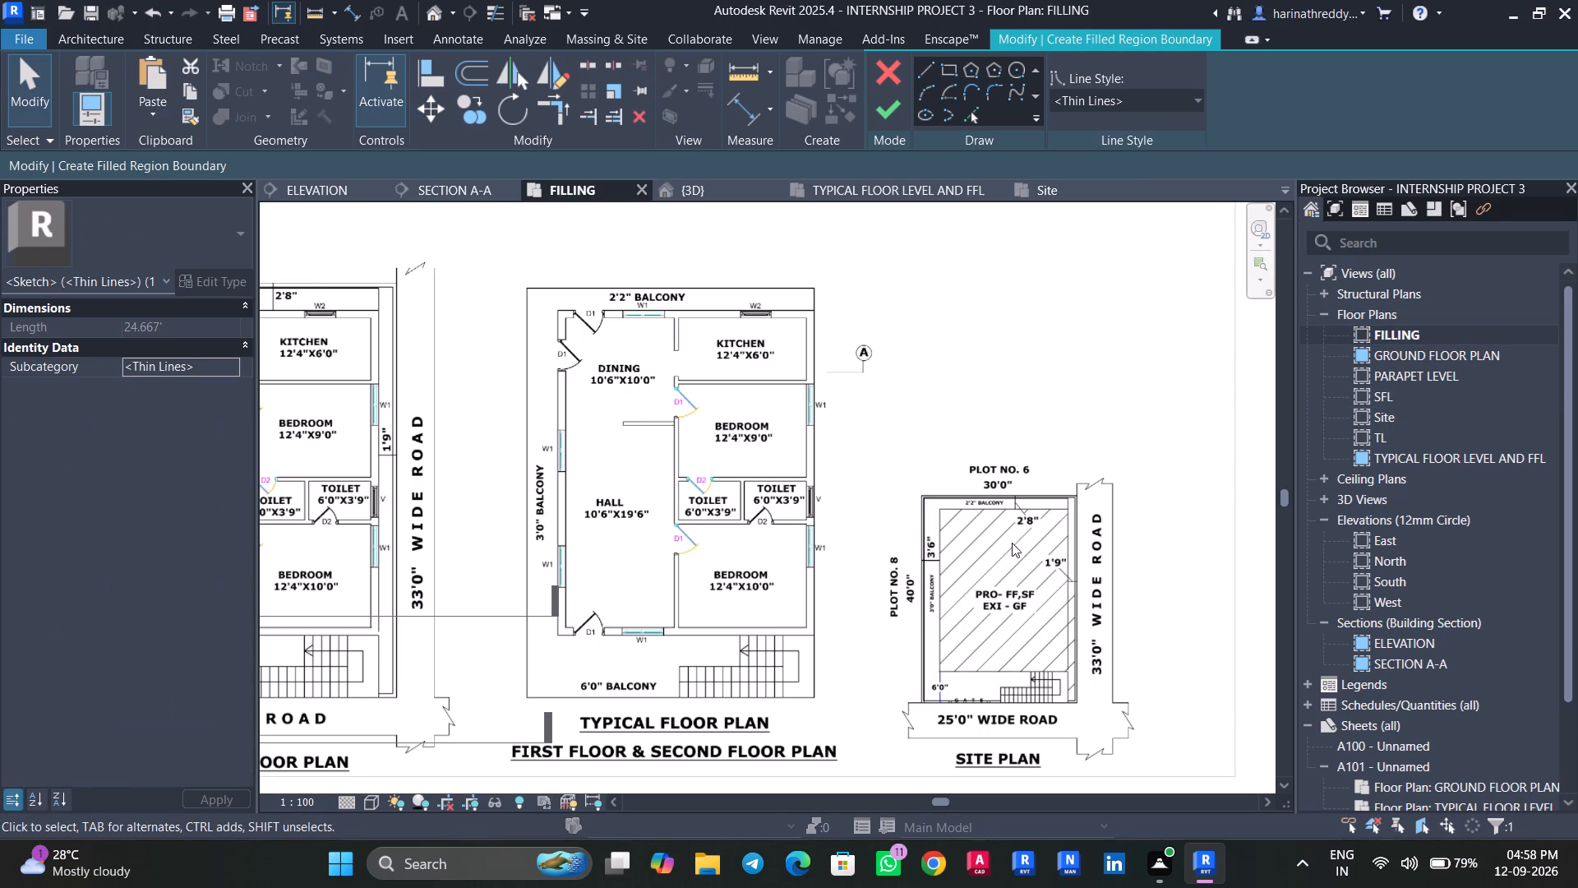
{"action": "scroll", "coordinate": [990, 576], "scroll_direction": "up", "scroll_amount": 2, "text": "ctrl"}
{"action": "left_click", "coordinate": [1046, 198]}
{"action": "left_click", "coordinate": [842, 274]}
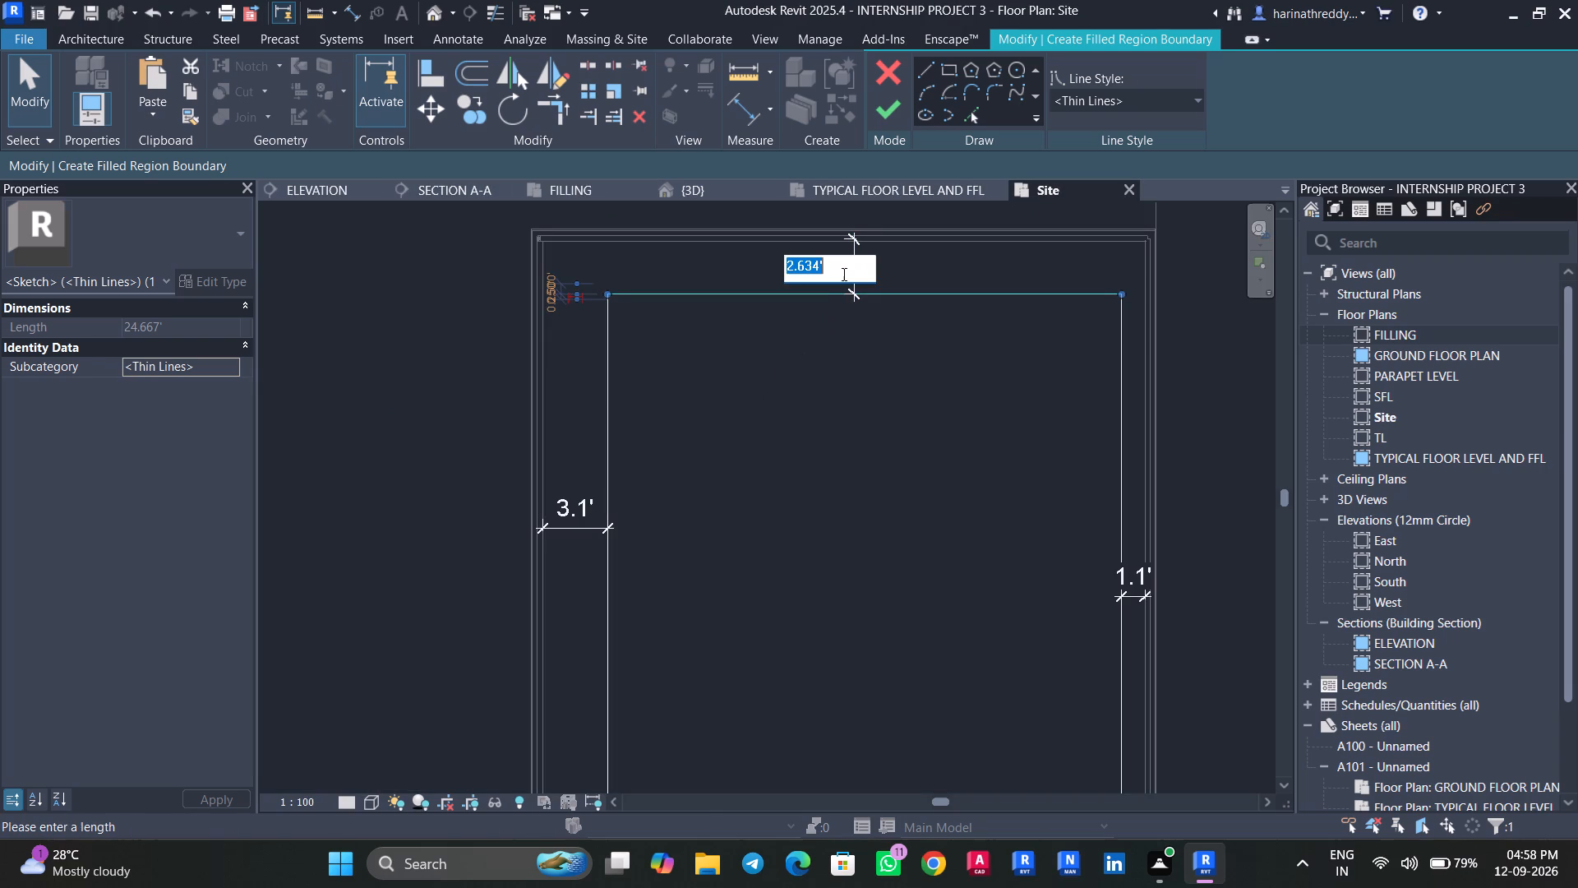
{"action": "key", "text": "2"}
{"action": "type", "text": ".2'"}
{"action": "key", "text": "Return"}
{"action": "key", "text": "Escape"}
{"action": "key", "text": "Escape"}
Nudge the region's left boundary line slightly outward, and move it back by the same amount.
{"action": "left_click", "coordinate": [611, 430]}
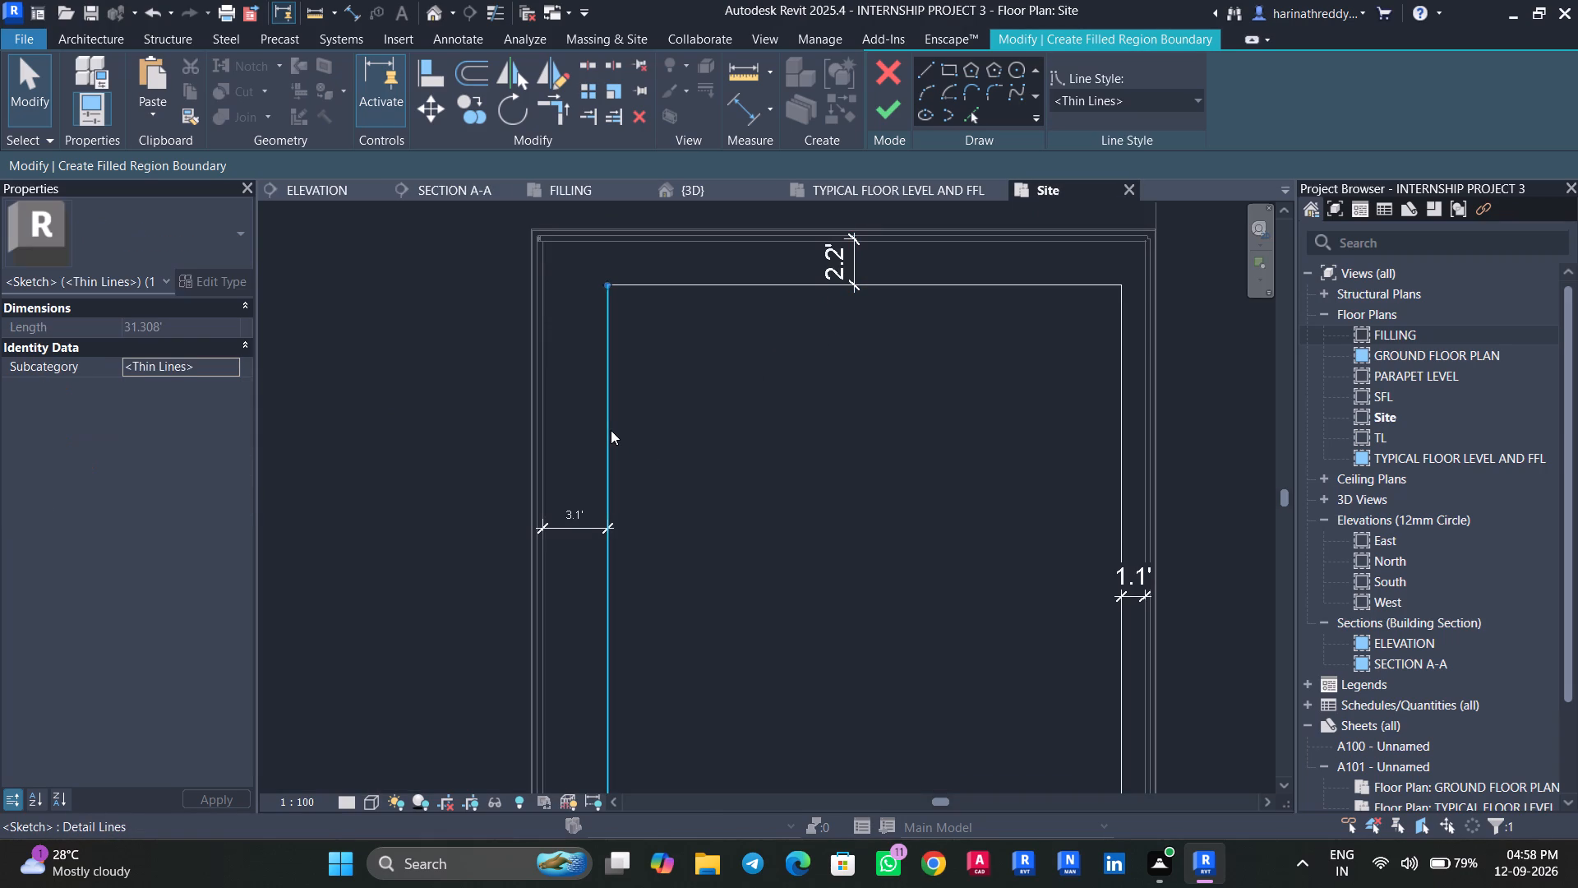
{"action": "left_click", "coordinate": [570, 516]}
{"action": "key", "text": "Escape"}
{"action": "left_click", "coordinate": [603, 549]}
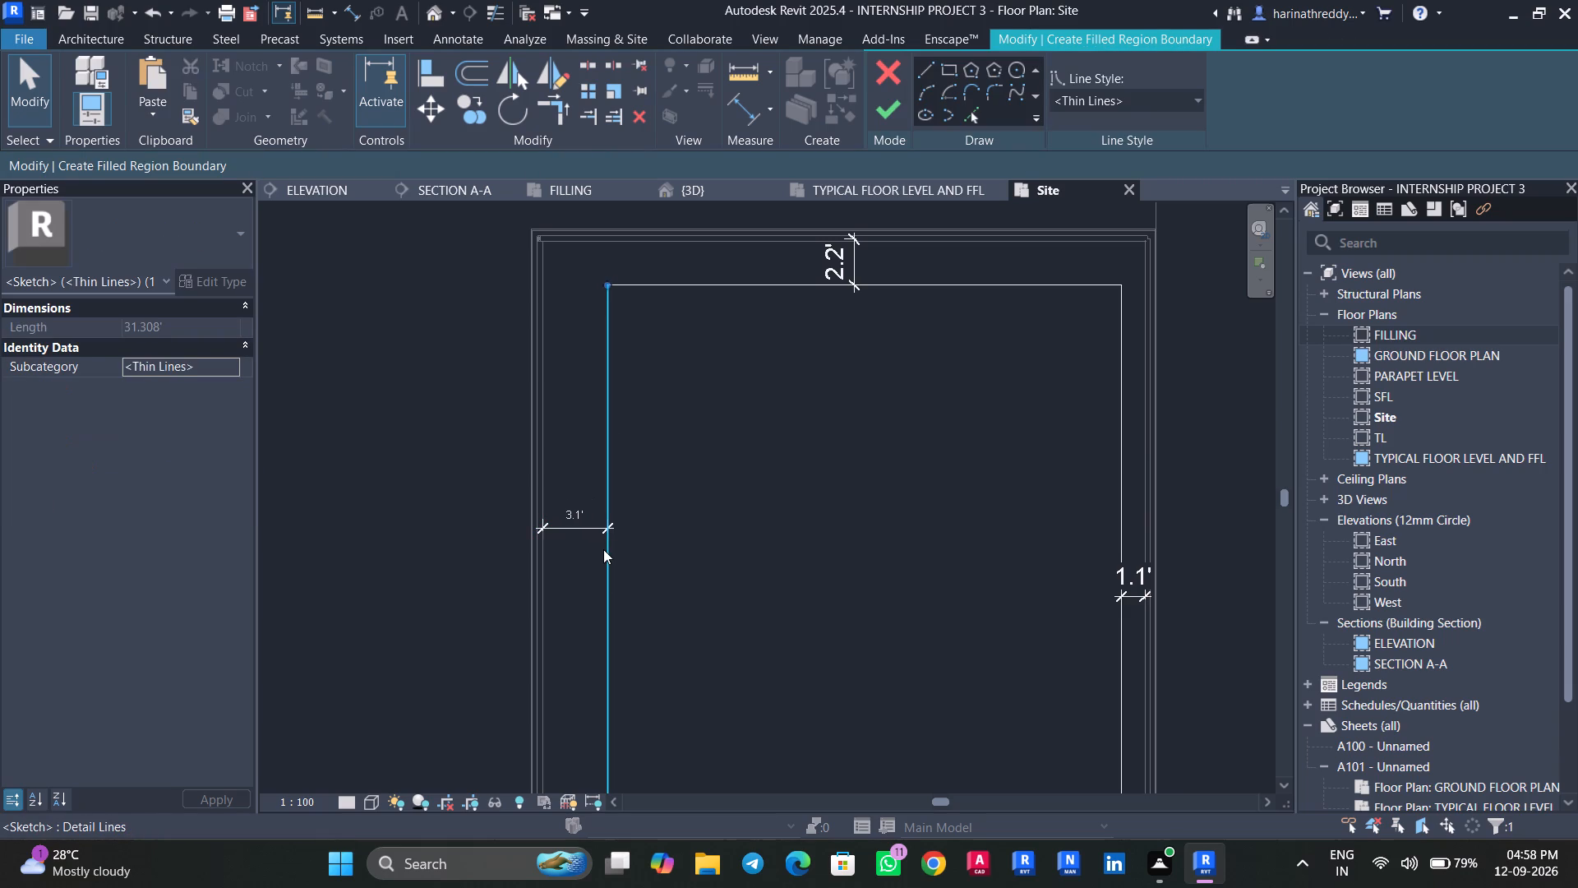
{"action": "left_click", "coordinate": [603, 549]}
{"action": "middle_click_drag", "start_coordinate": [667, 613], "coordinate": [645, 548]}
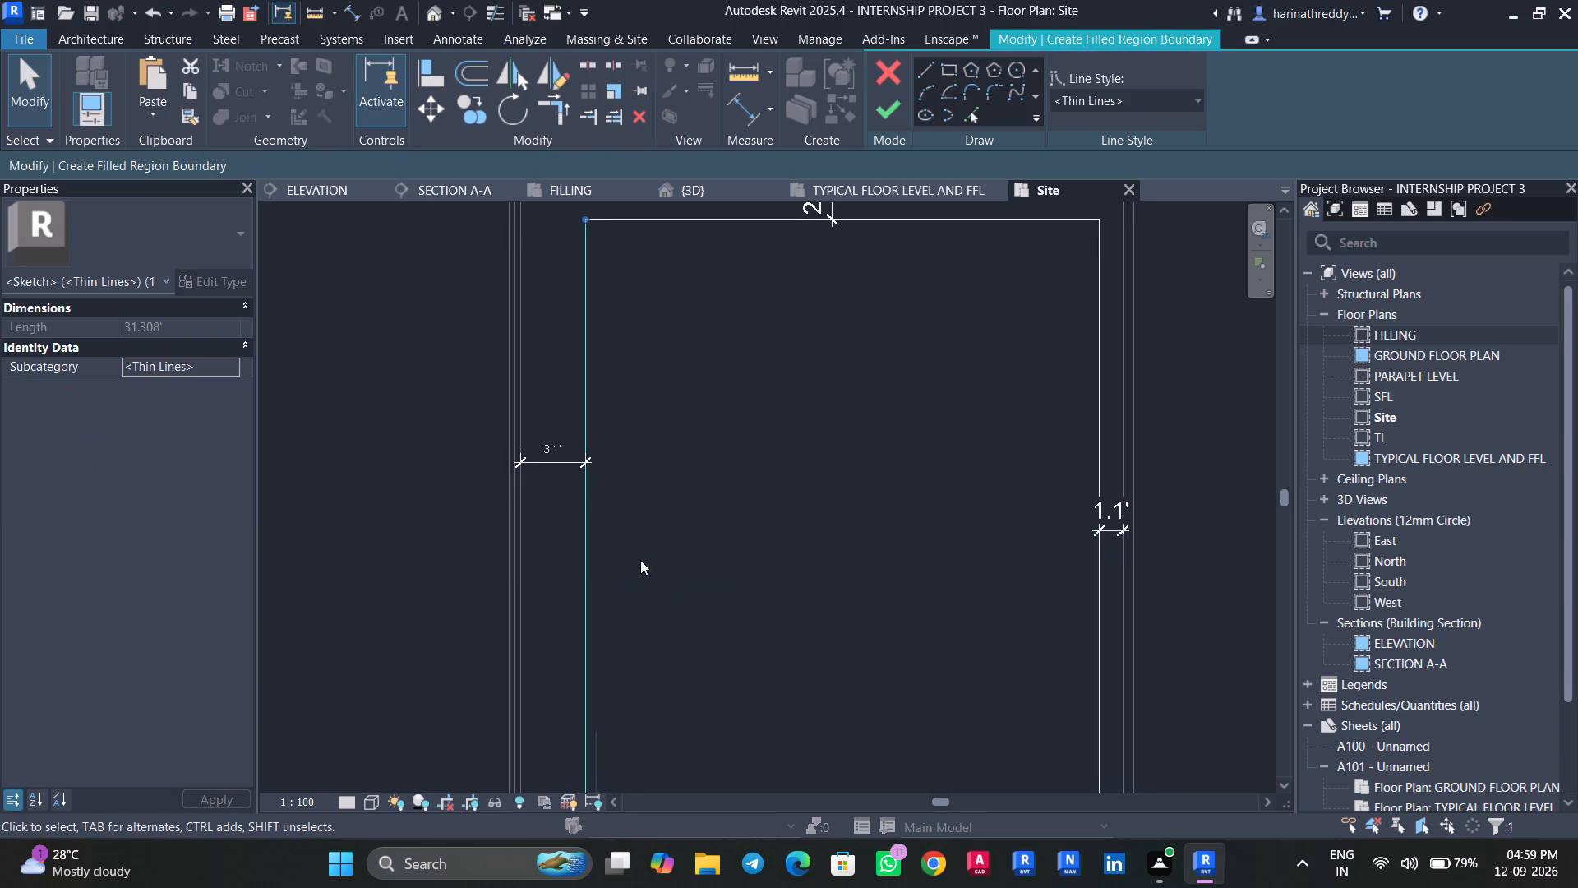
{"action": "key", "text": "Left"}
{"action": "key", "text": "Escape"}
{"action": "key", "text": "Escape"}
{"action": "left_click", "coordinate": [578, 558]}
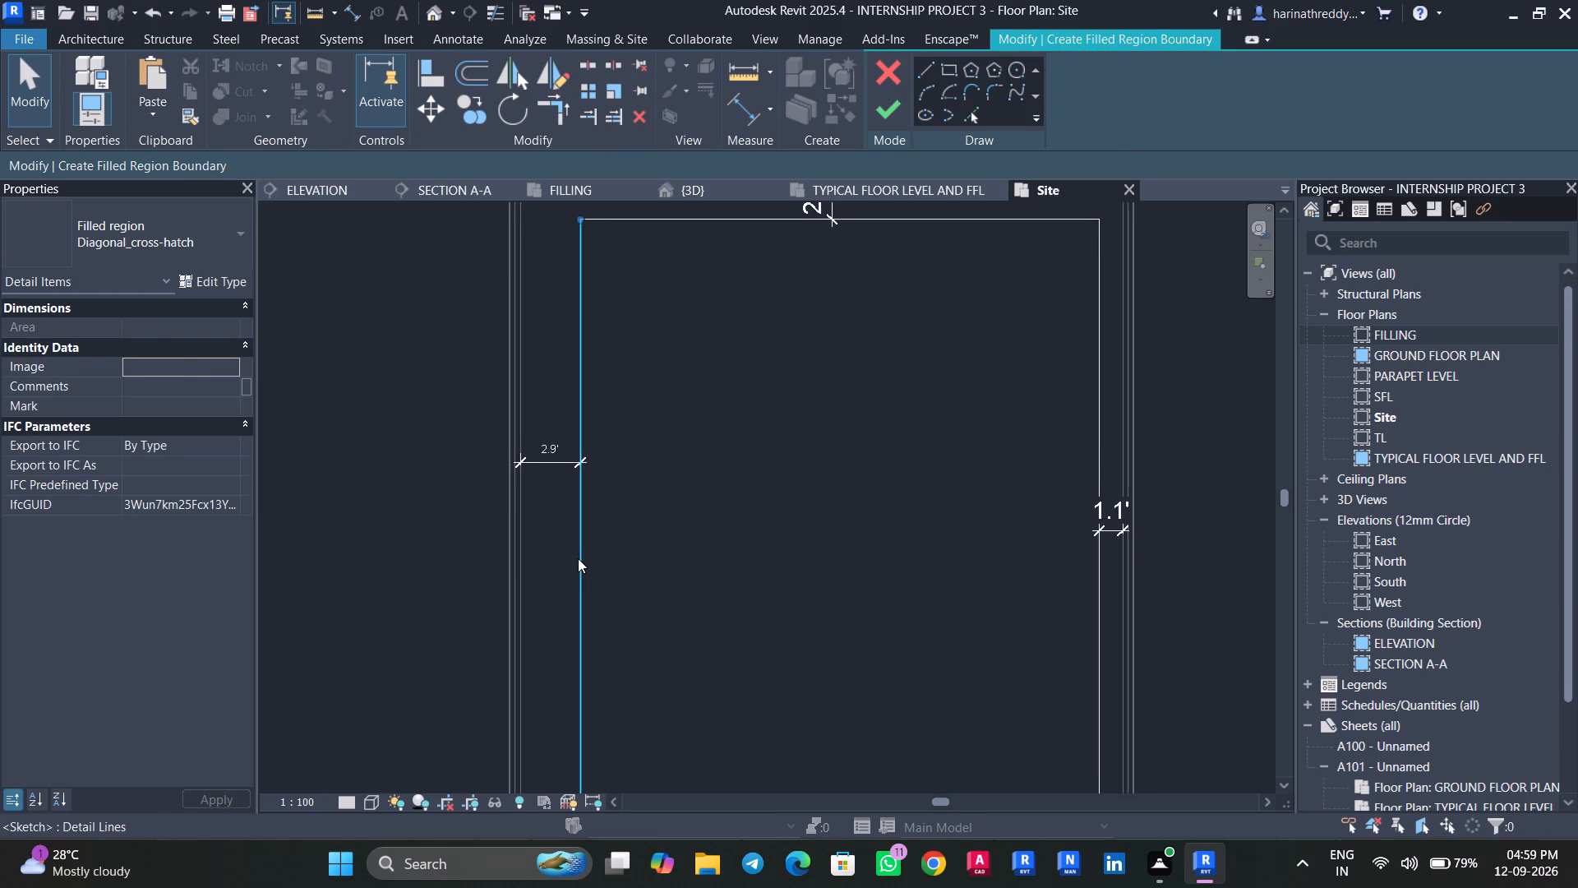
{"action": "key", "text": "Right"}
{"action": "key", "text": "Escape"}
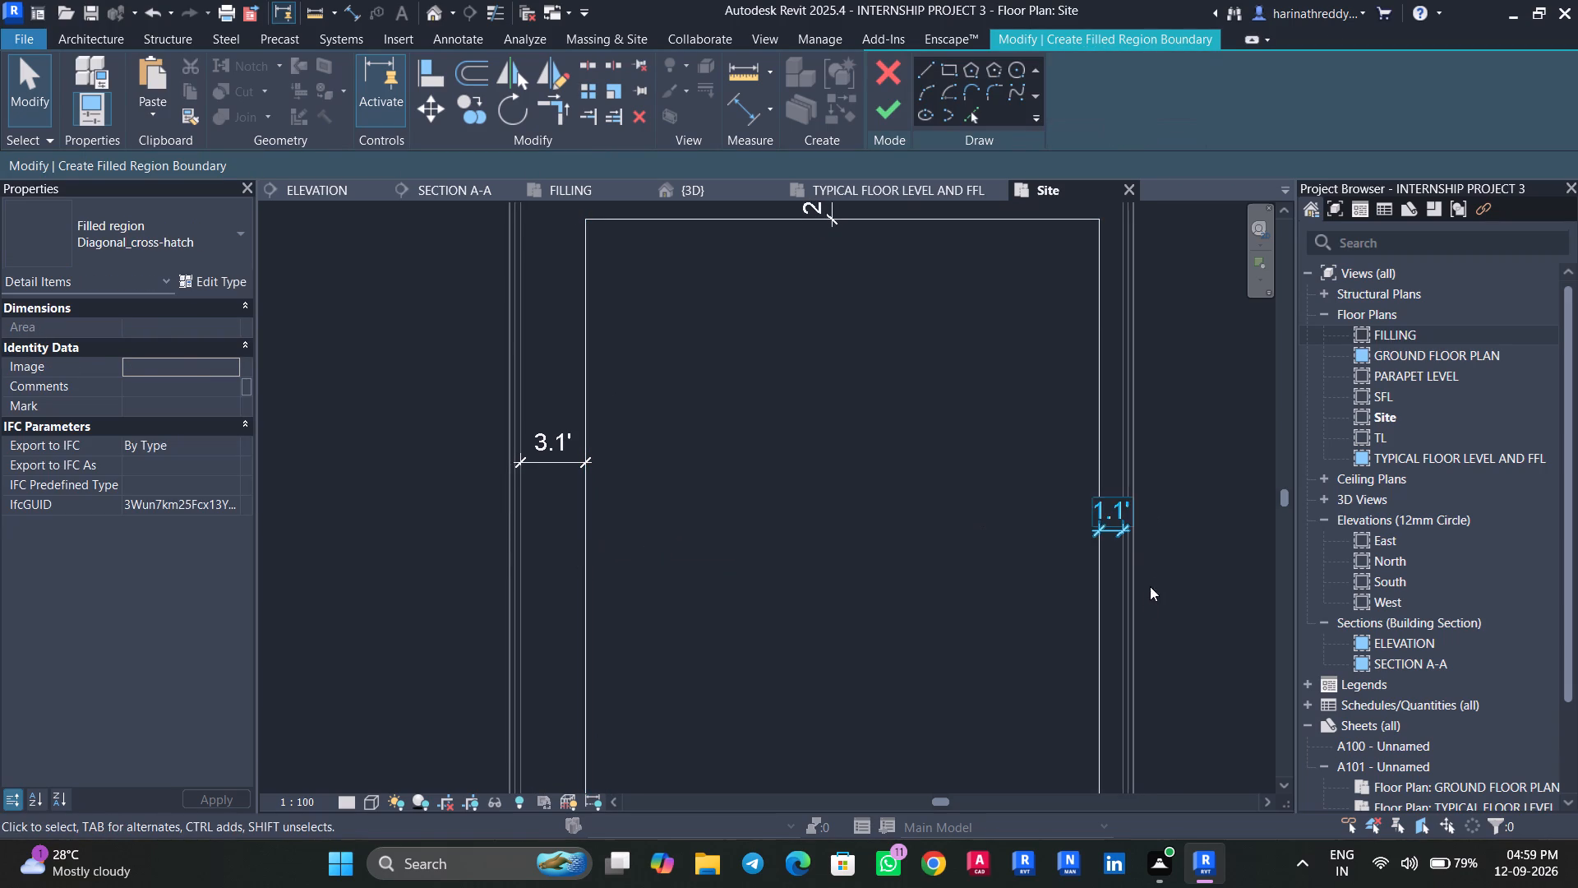
Set the offset between the region's right boundary line and the railing to 1.9'.
{"action": "left_click", "coordinate": [1101, 617]}
{"action": "left_click", "coordinate": [1105, 522]}
{"action": "type", "text": "1.9'"}
{"action": "key", "text": "Return"}
{"action": "key", "text": "Escape"}
{"action": "key", "text": "Escape"}
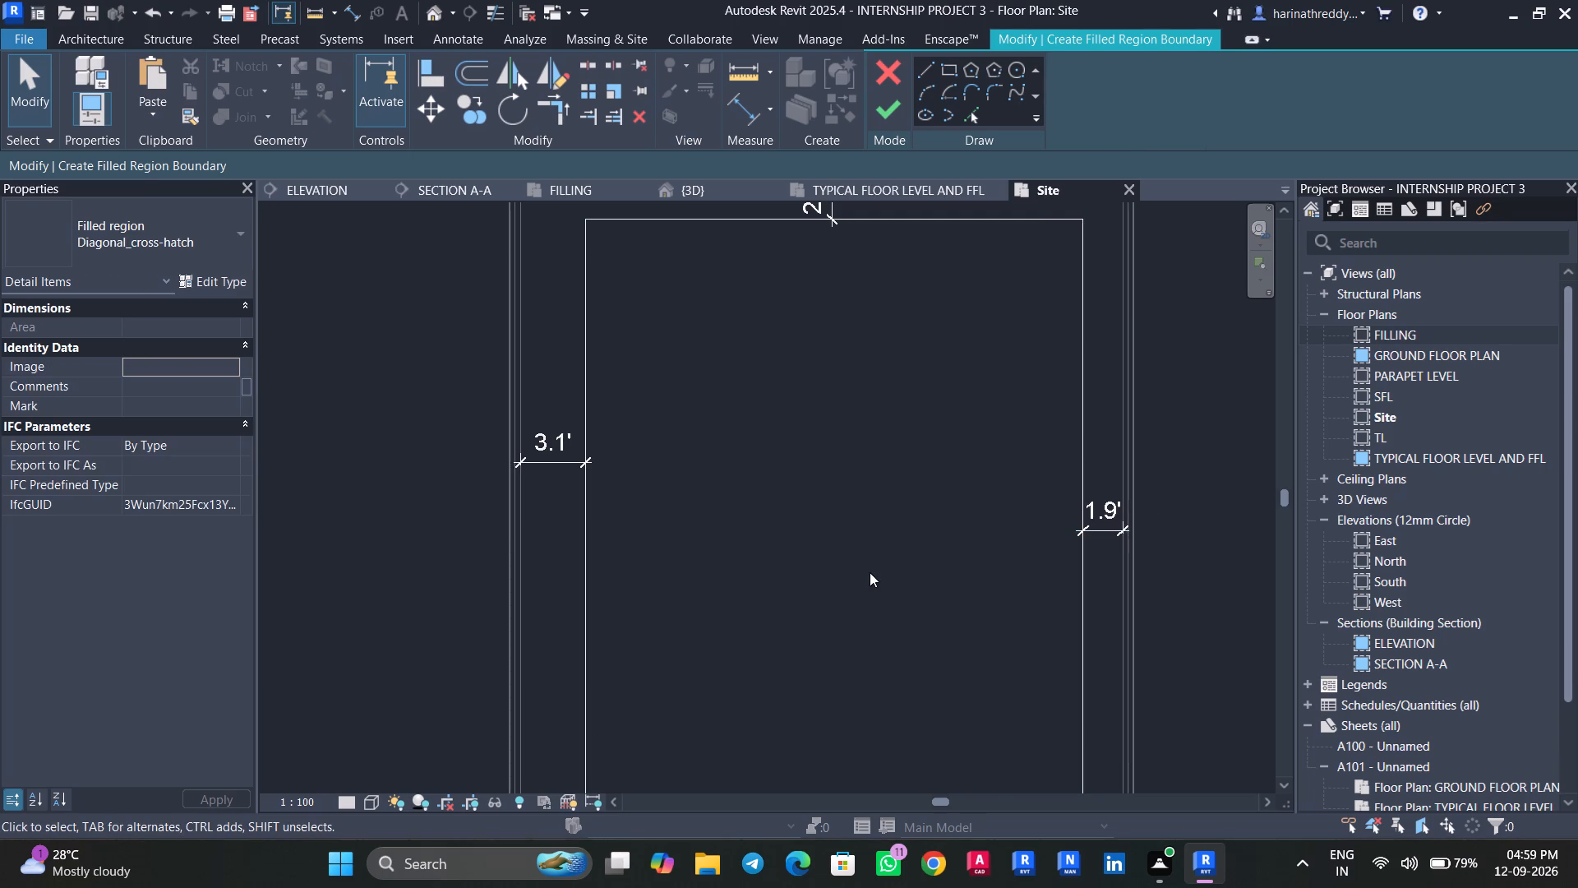
{"action": "scroll", "coordinate": [870, 572], "scroll_direction": "down", "scroll_amount": 7}
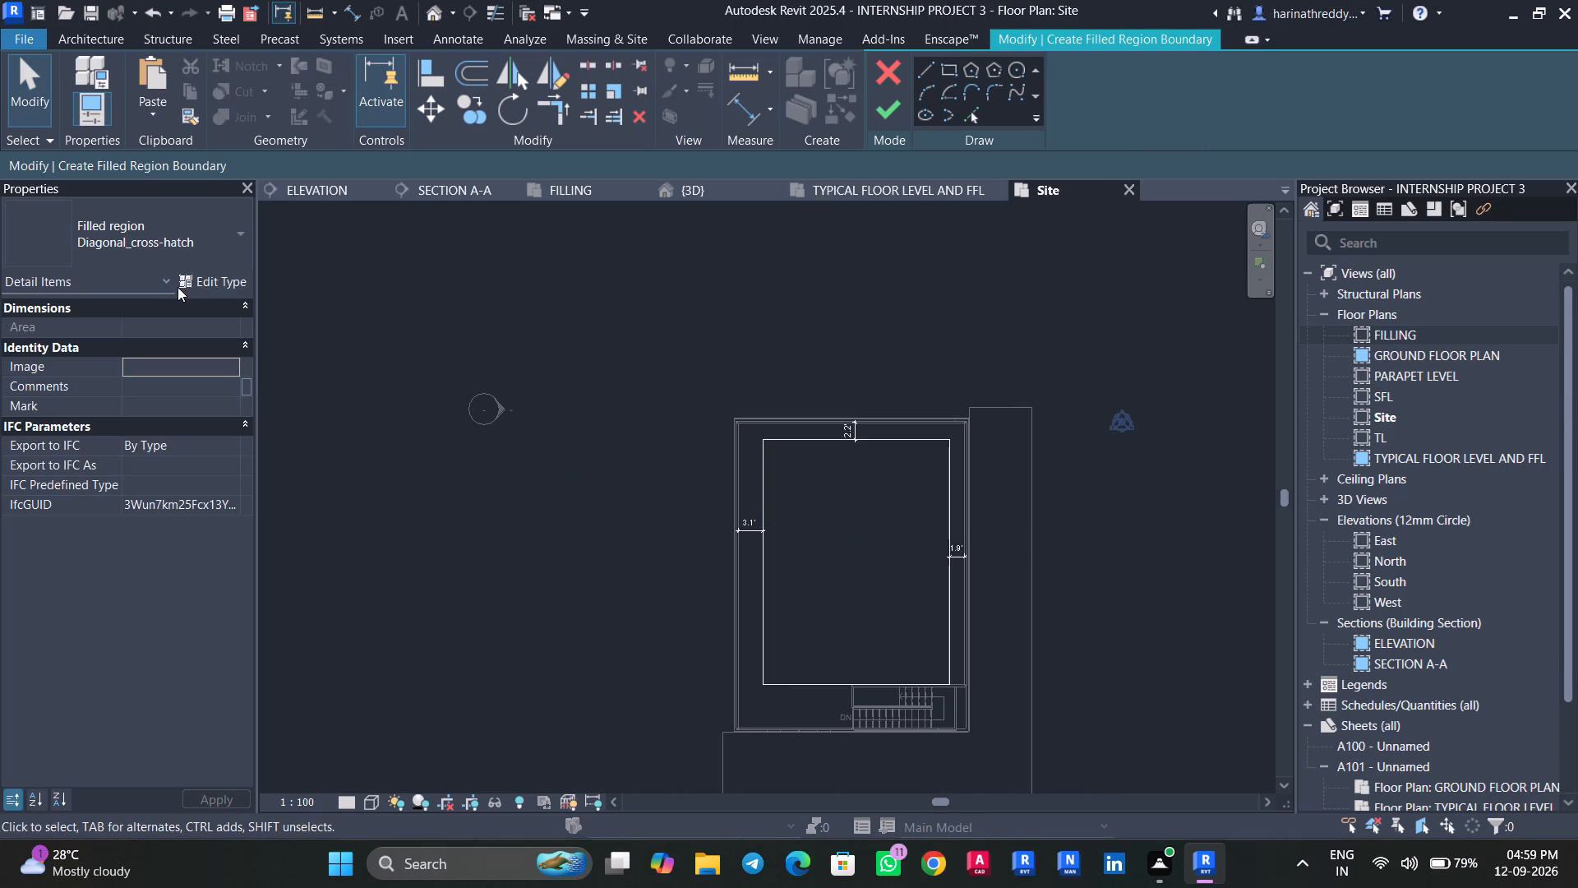
Review the filled region's type properties and finish its boundary sketch.
{"action": "left_click", "coordinate": [187, 287]}
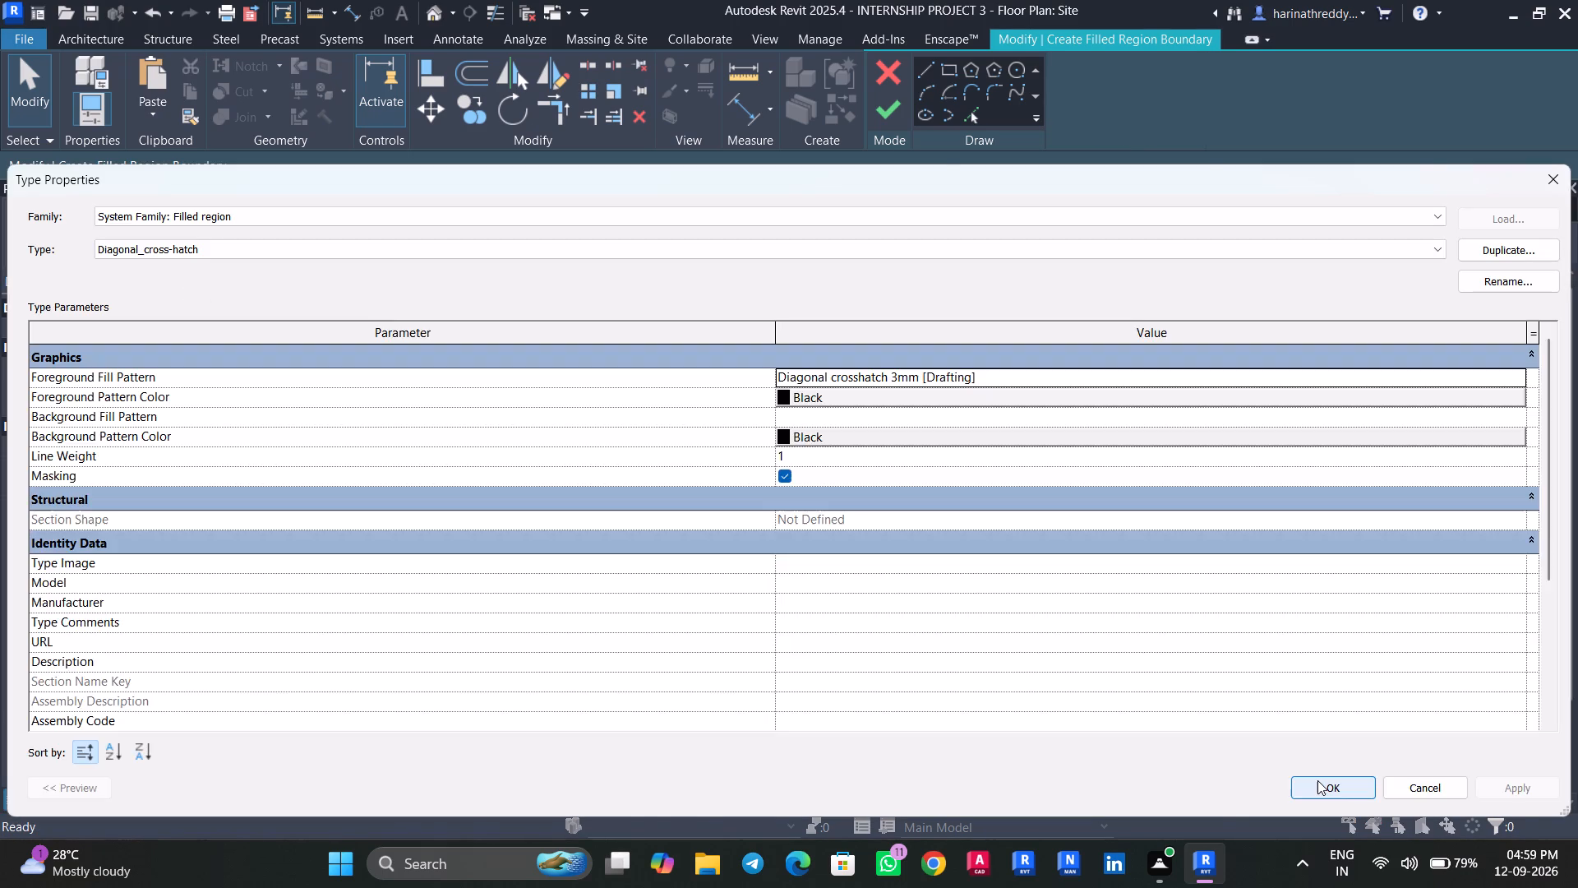
{"action": "left_click", "coordinate": [1317, 780]}
{"action": "left_click", "coordinate": [879, 121]}
{"action": "key", "text": "Escape"}
{"action": "key", "text": "Escape"}
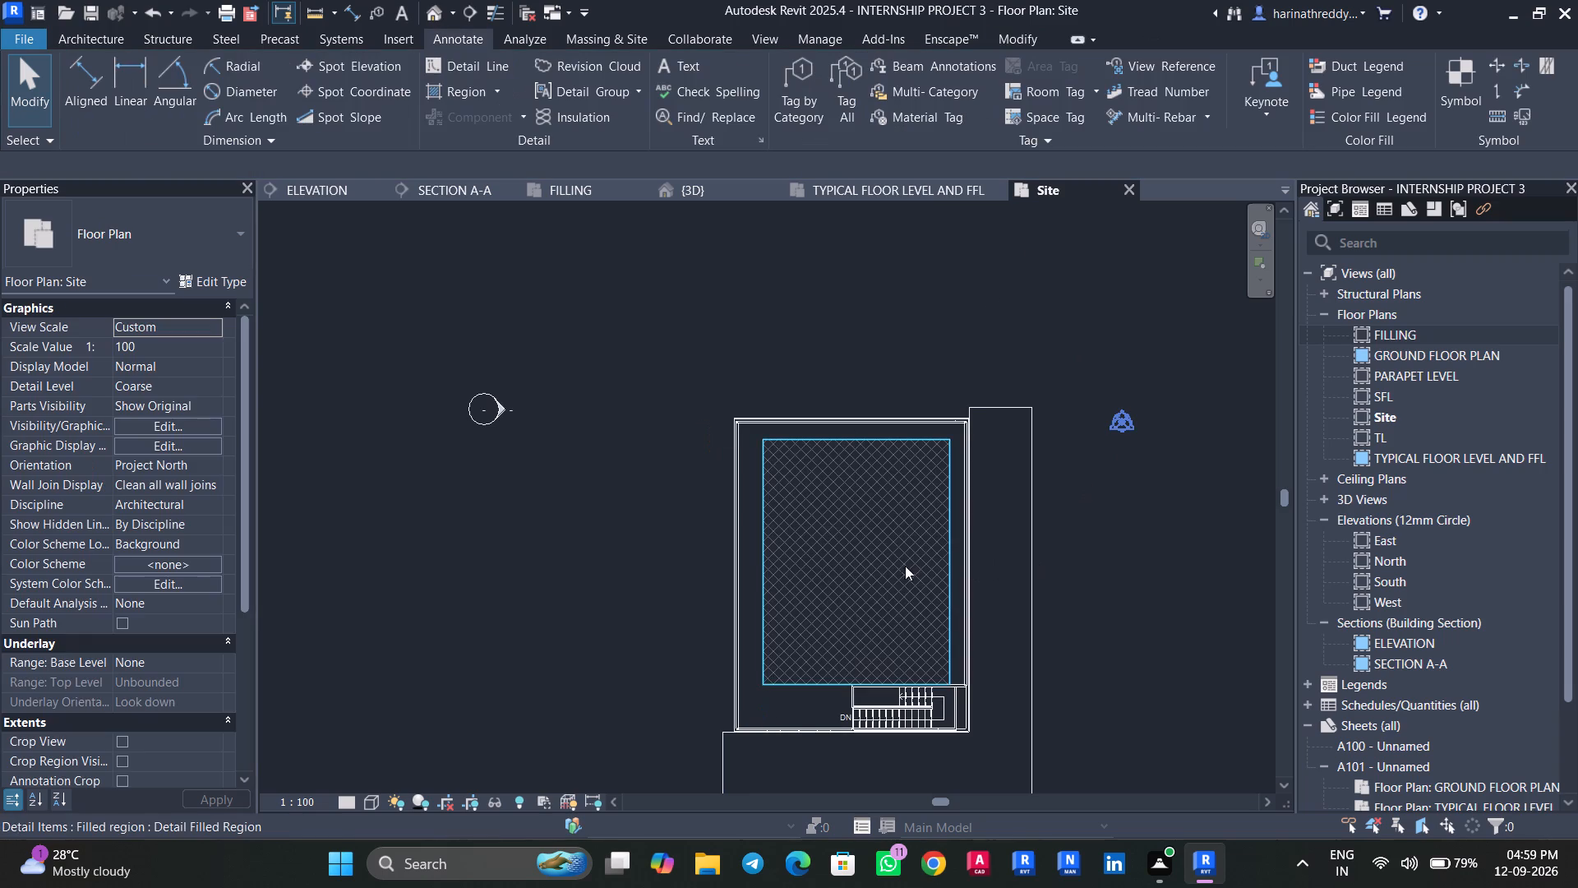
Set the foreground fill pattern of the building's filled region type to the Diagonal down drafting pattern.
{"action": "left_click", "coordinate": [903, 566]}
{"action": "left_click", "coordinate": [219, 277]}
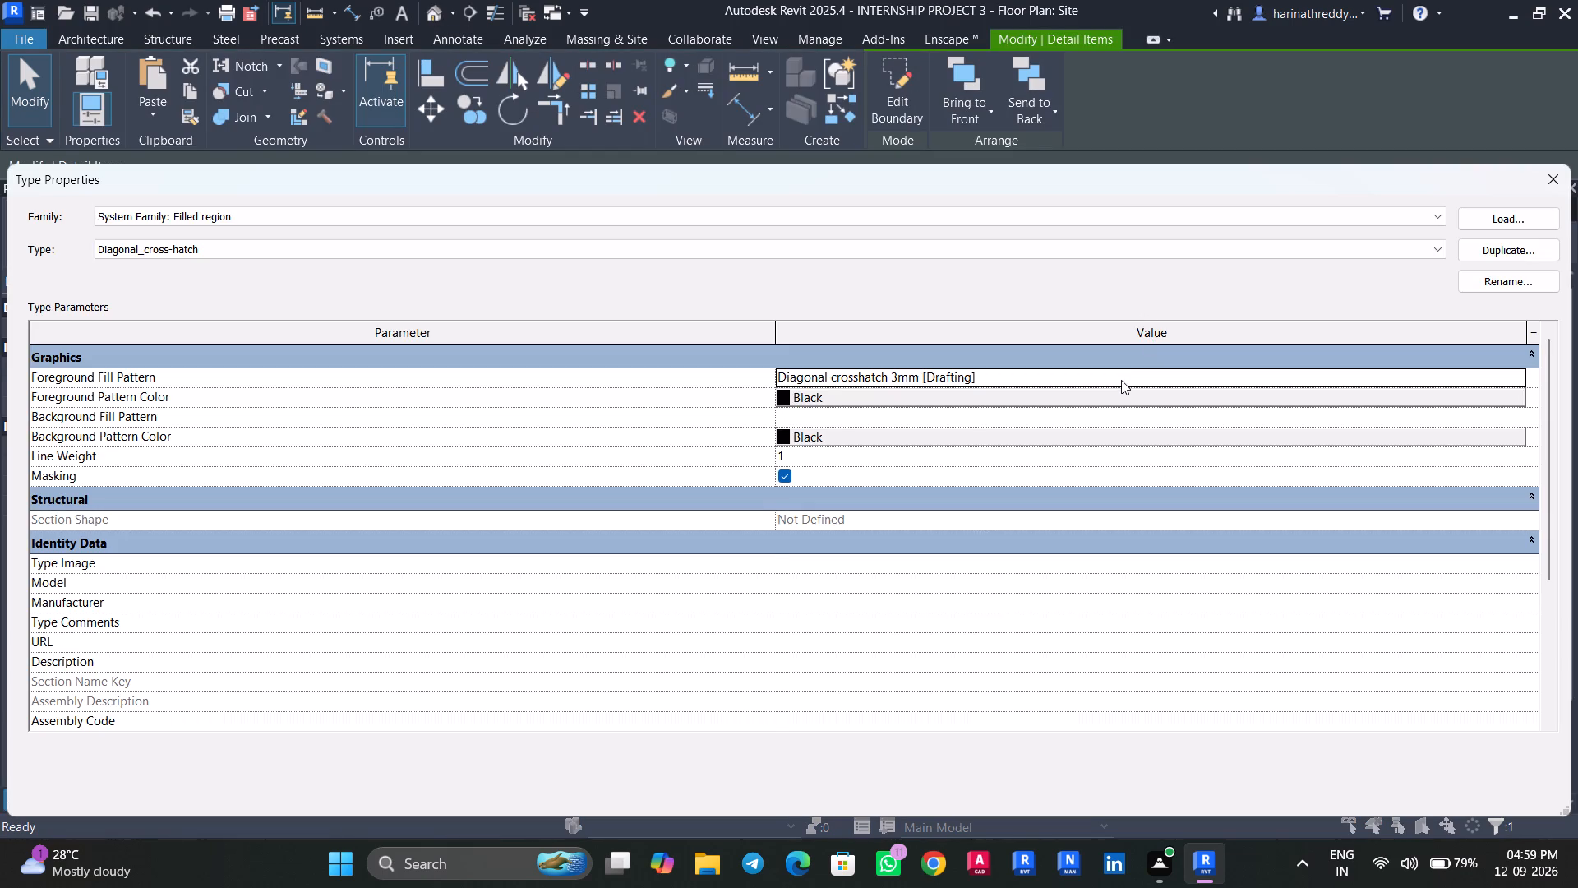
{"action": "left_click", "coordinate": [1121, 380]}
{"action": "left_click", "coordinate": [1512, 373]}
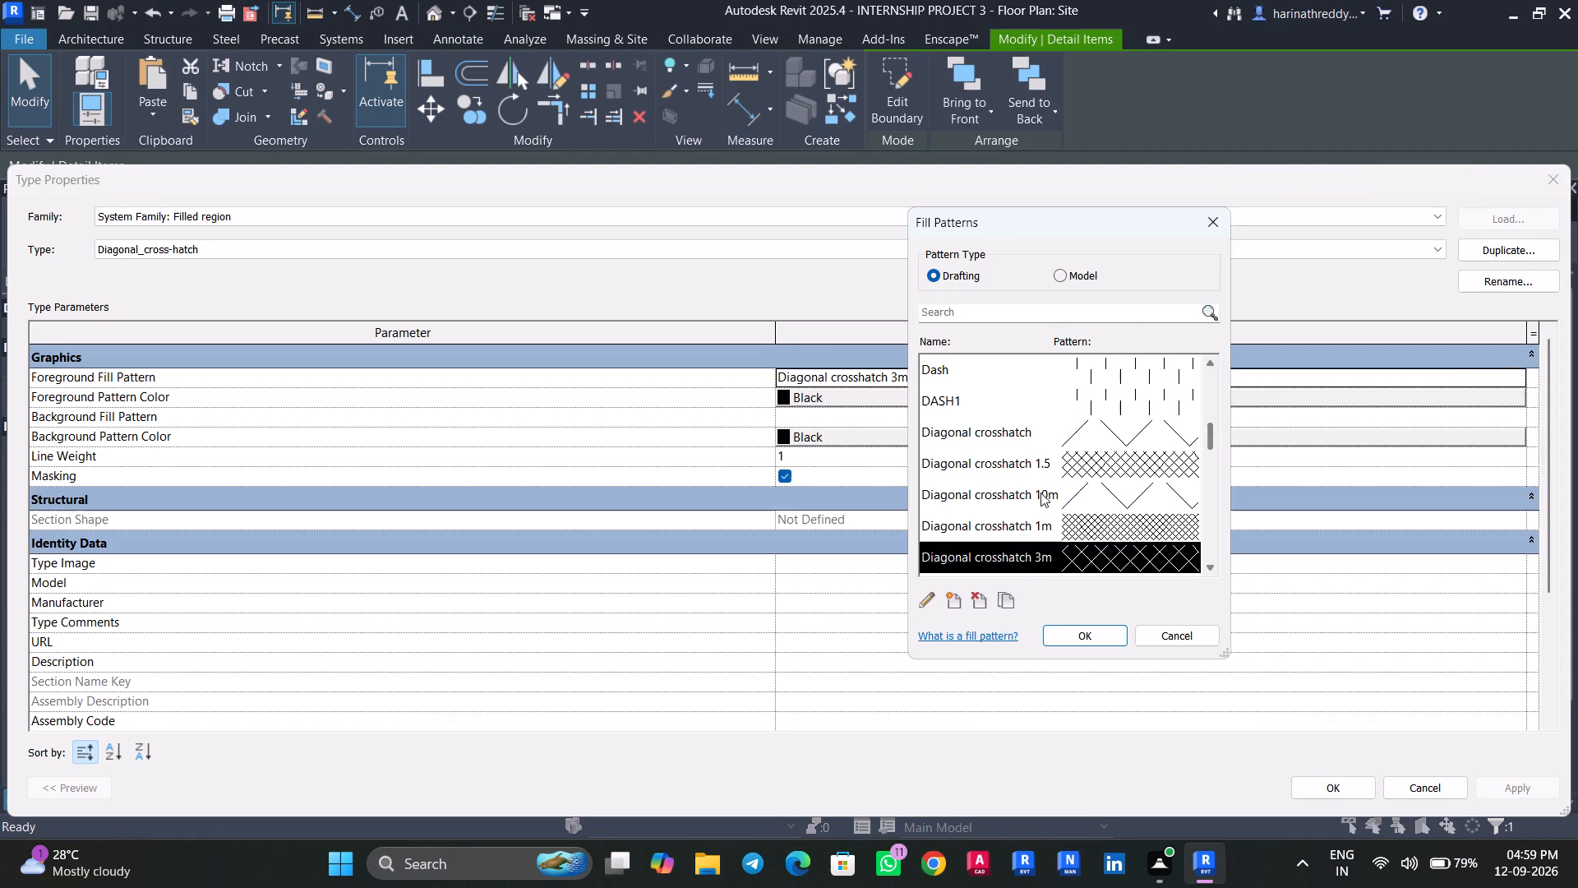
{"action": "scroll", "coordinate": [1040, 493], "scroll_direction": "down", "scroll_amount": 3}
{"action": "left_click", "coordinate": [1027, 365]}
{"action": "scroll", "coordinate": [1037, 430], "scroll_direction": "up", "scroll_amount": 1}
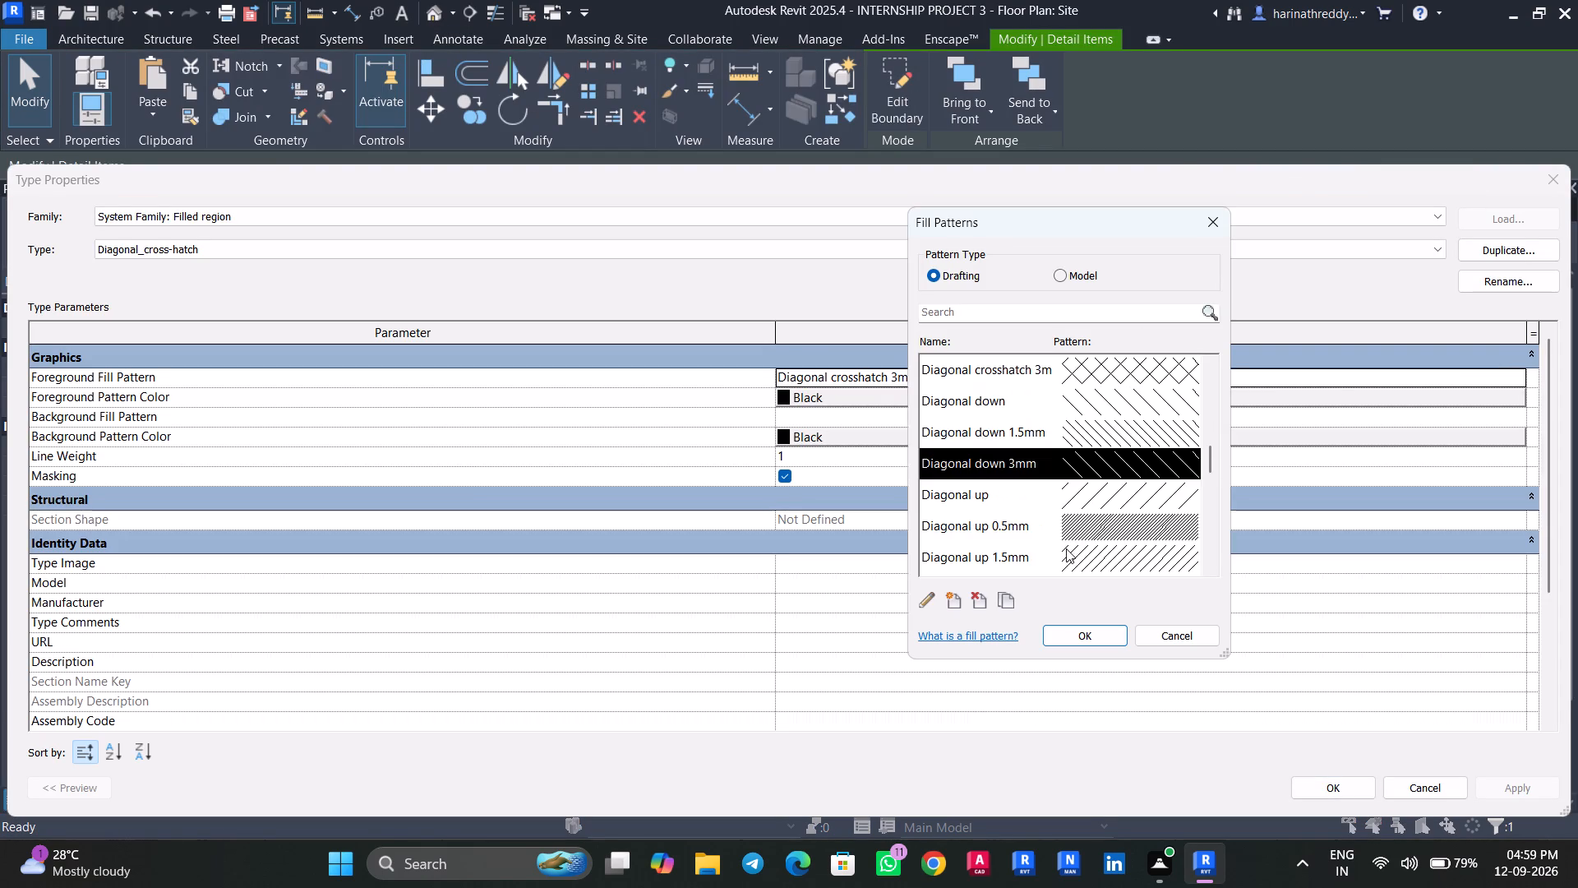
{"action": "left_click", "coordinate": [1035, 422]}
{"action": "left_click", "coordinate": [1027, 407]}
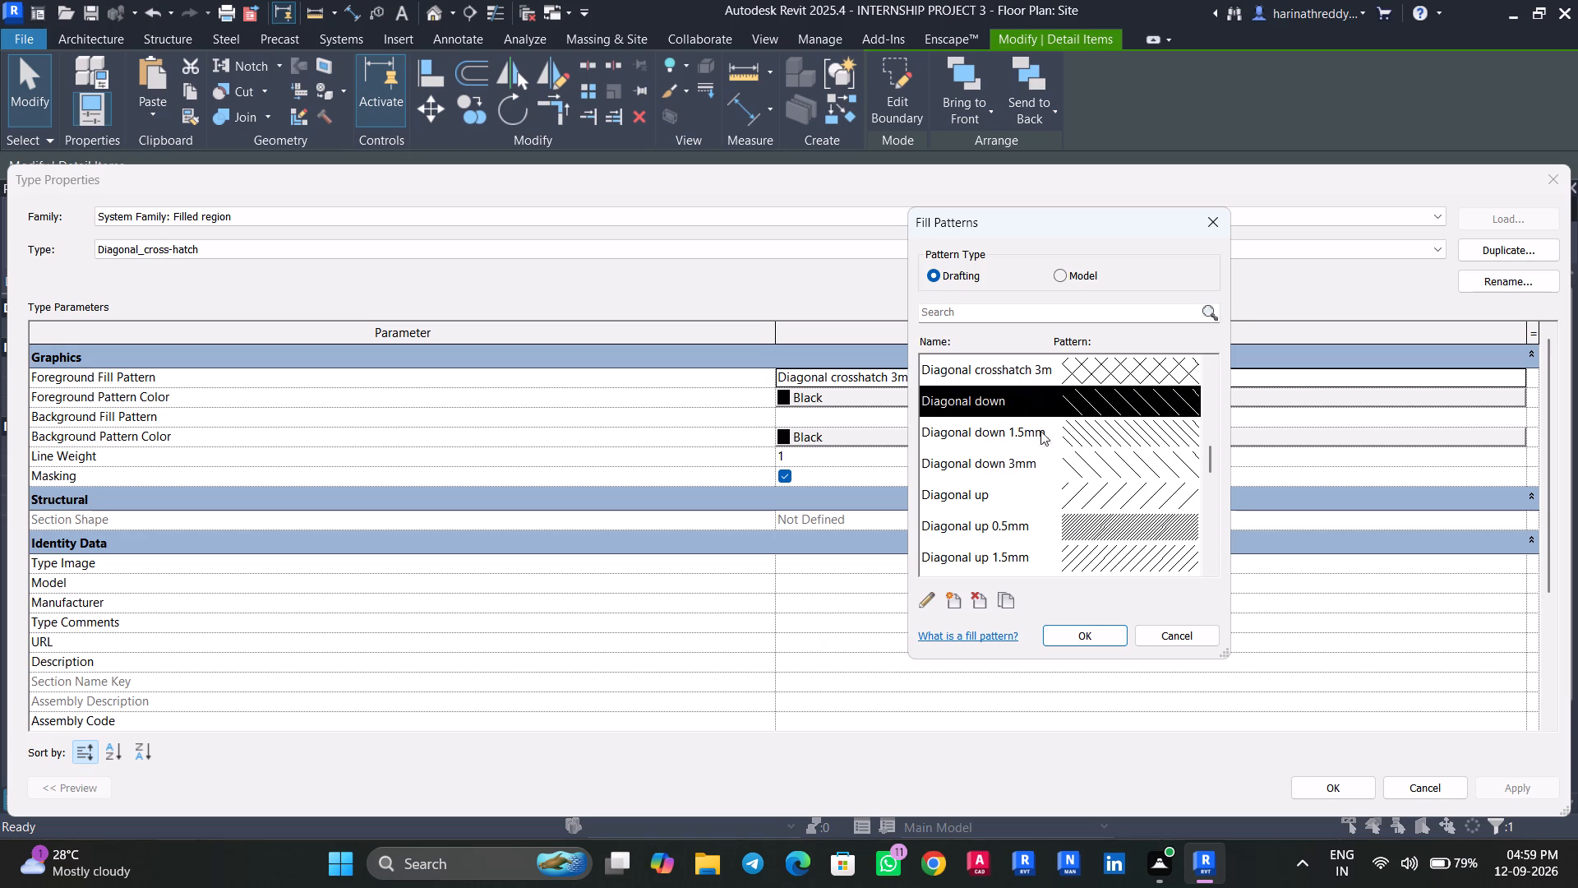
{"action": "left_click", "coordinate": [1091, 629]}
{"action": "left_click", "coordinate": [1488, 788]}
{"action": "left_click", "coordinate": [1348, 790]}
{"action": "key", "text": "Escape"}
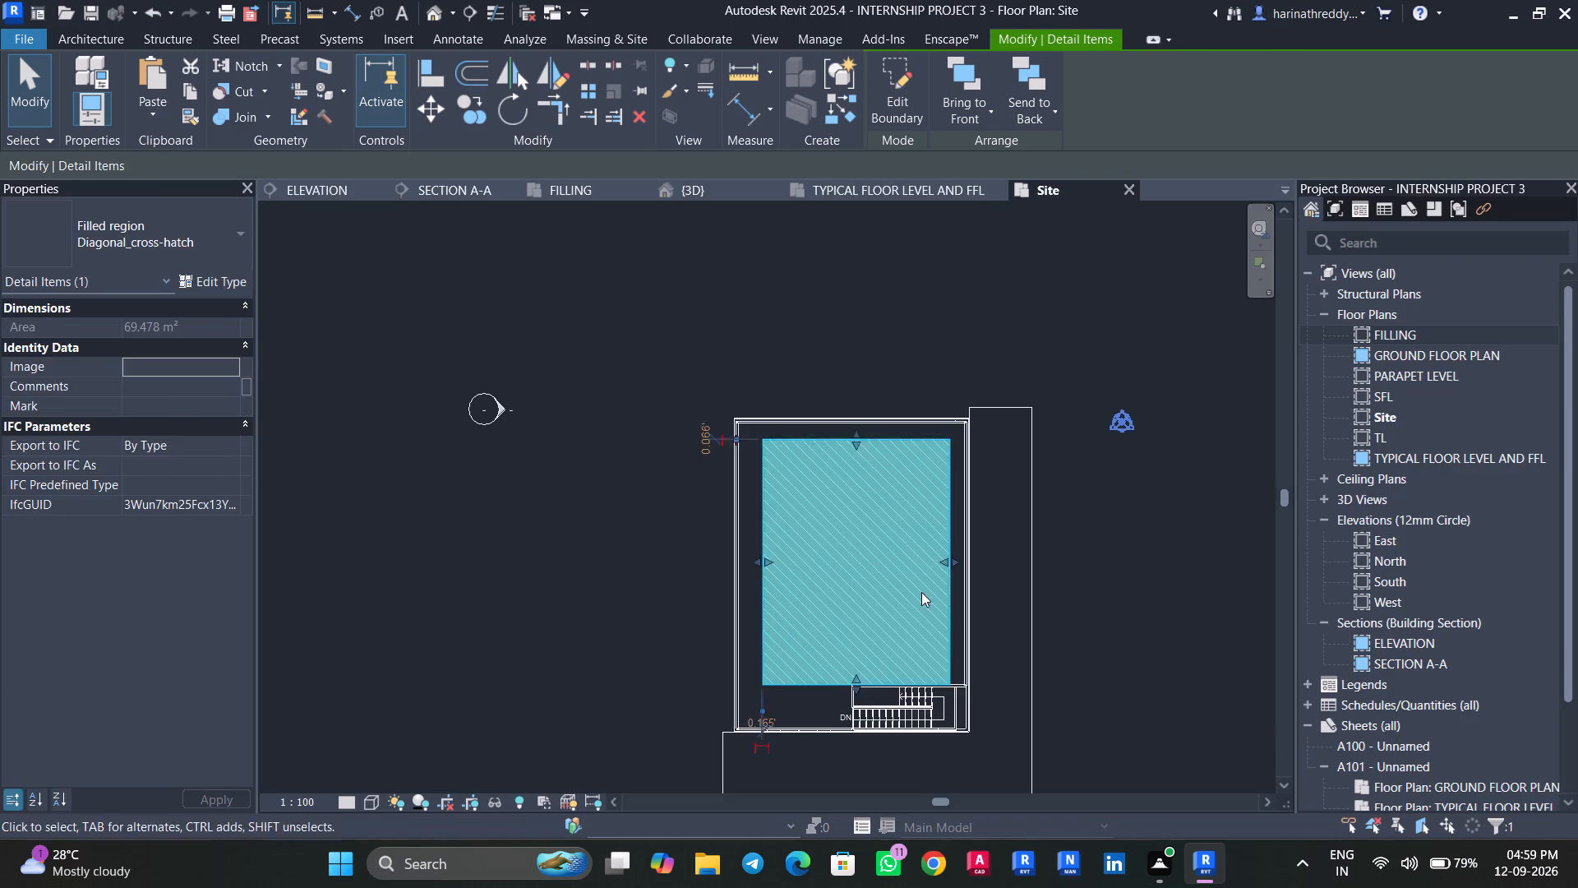
Check the hatch direction in the FILLING reference plan and set the region type's foreground fill pattern to Diagonal up.
{"action": "scroll", "coordinate": [765, 668], "scroll_direction": "up", "scroll_amount": 4}
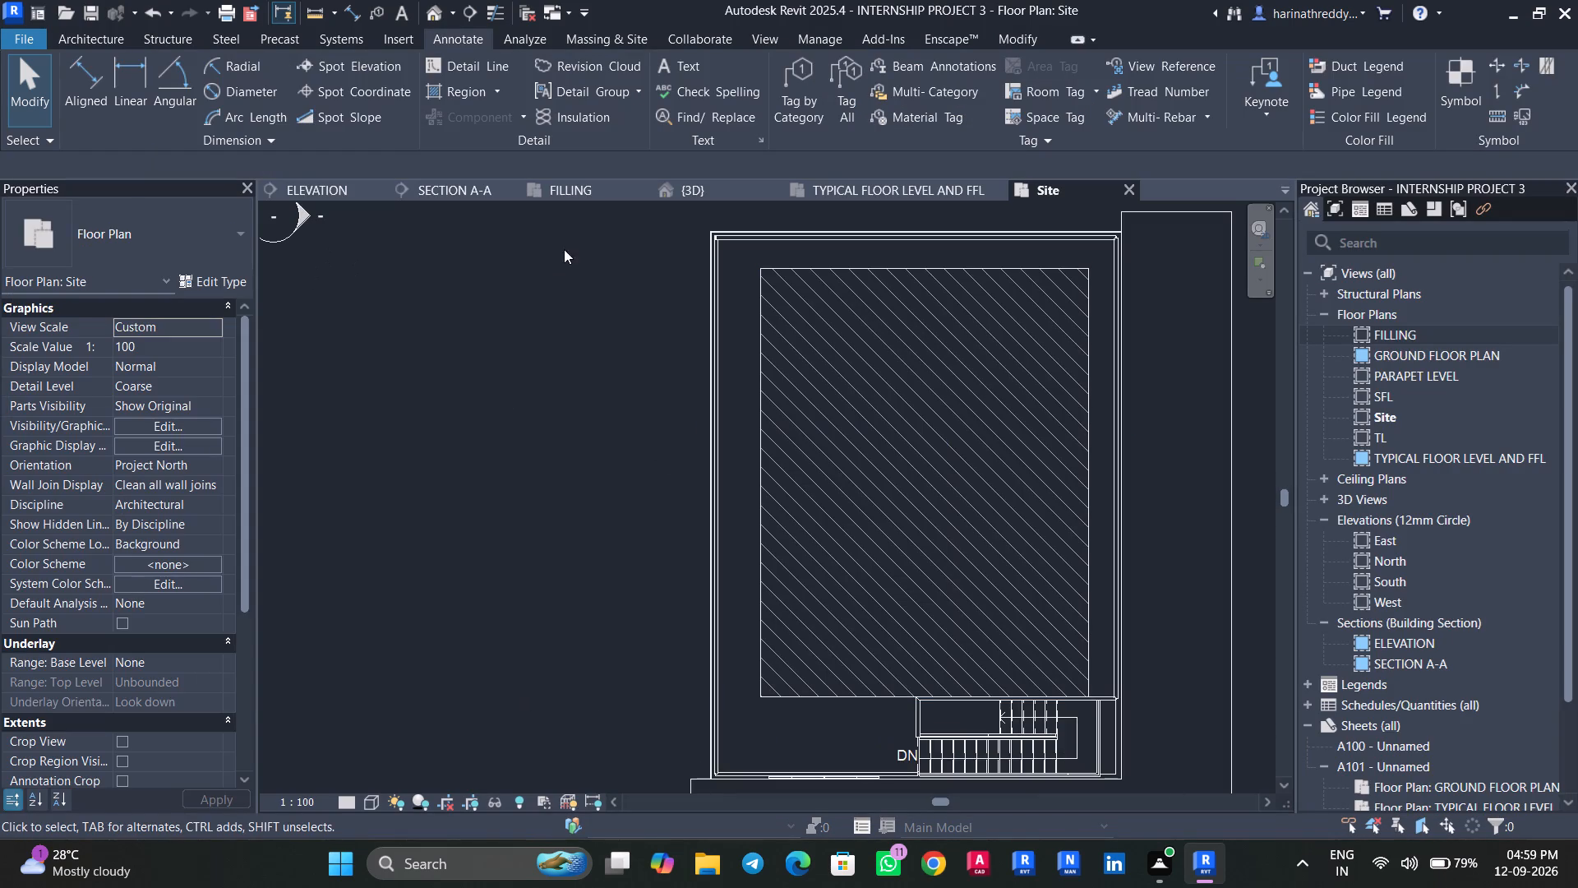
{"action": "left_click", "coordinate": [574, 200]}
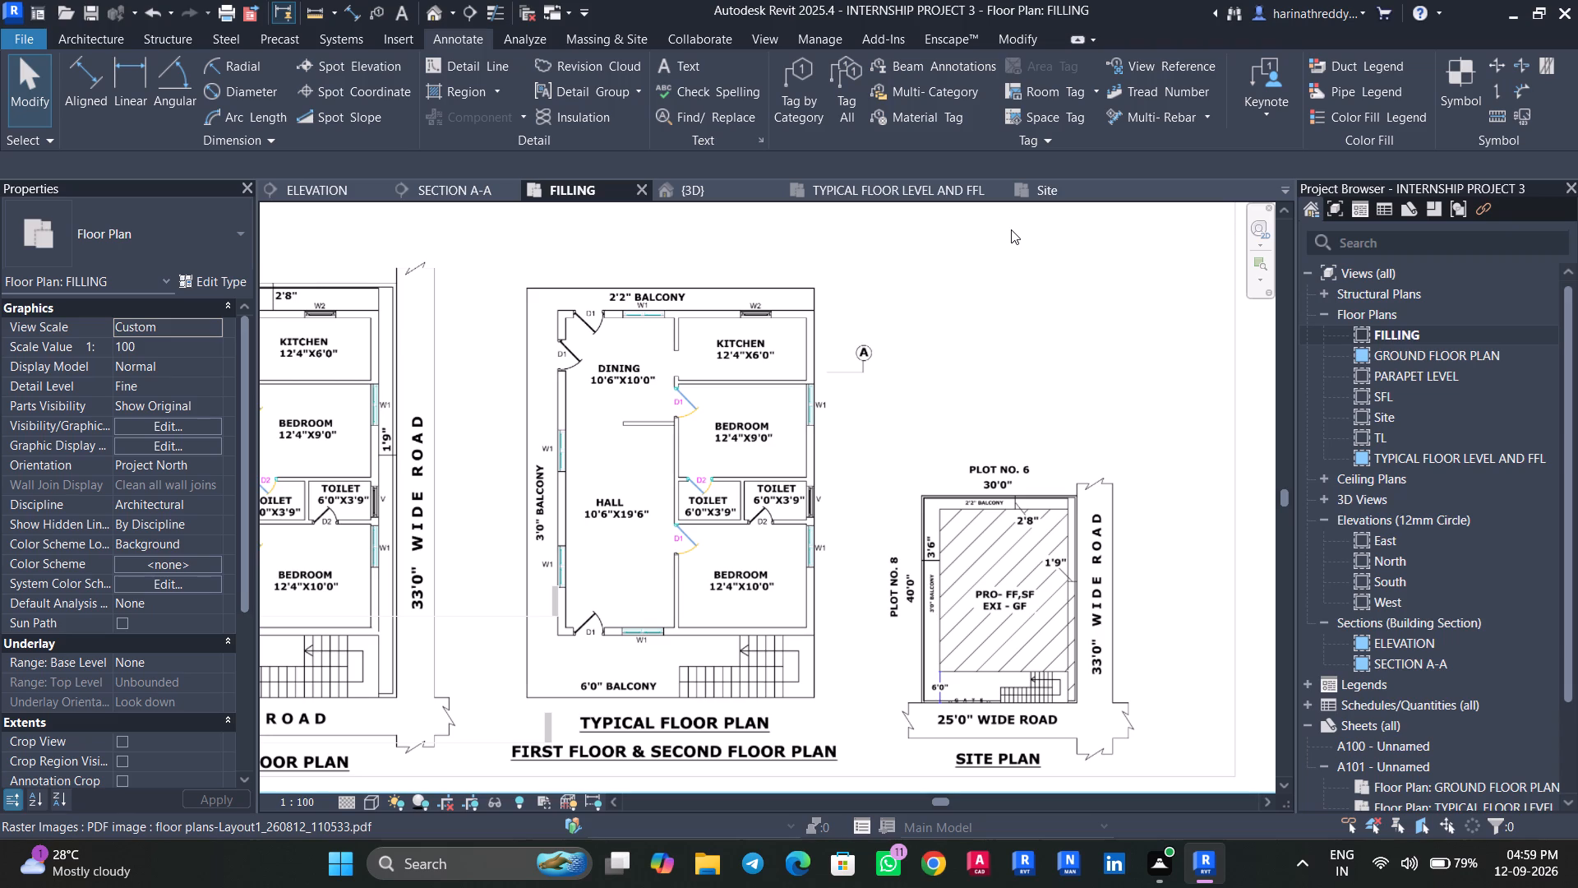
{"action": "left_click", "coordinate": [1043, 194]}
{"action": "left_click", "coordinate": [908, 484]}
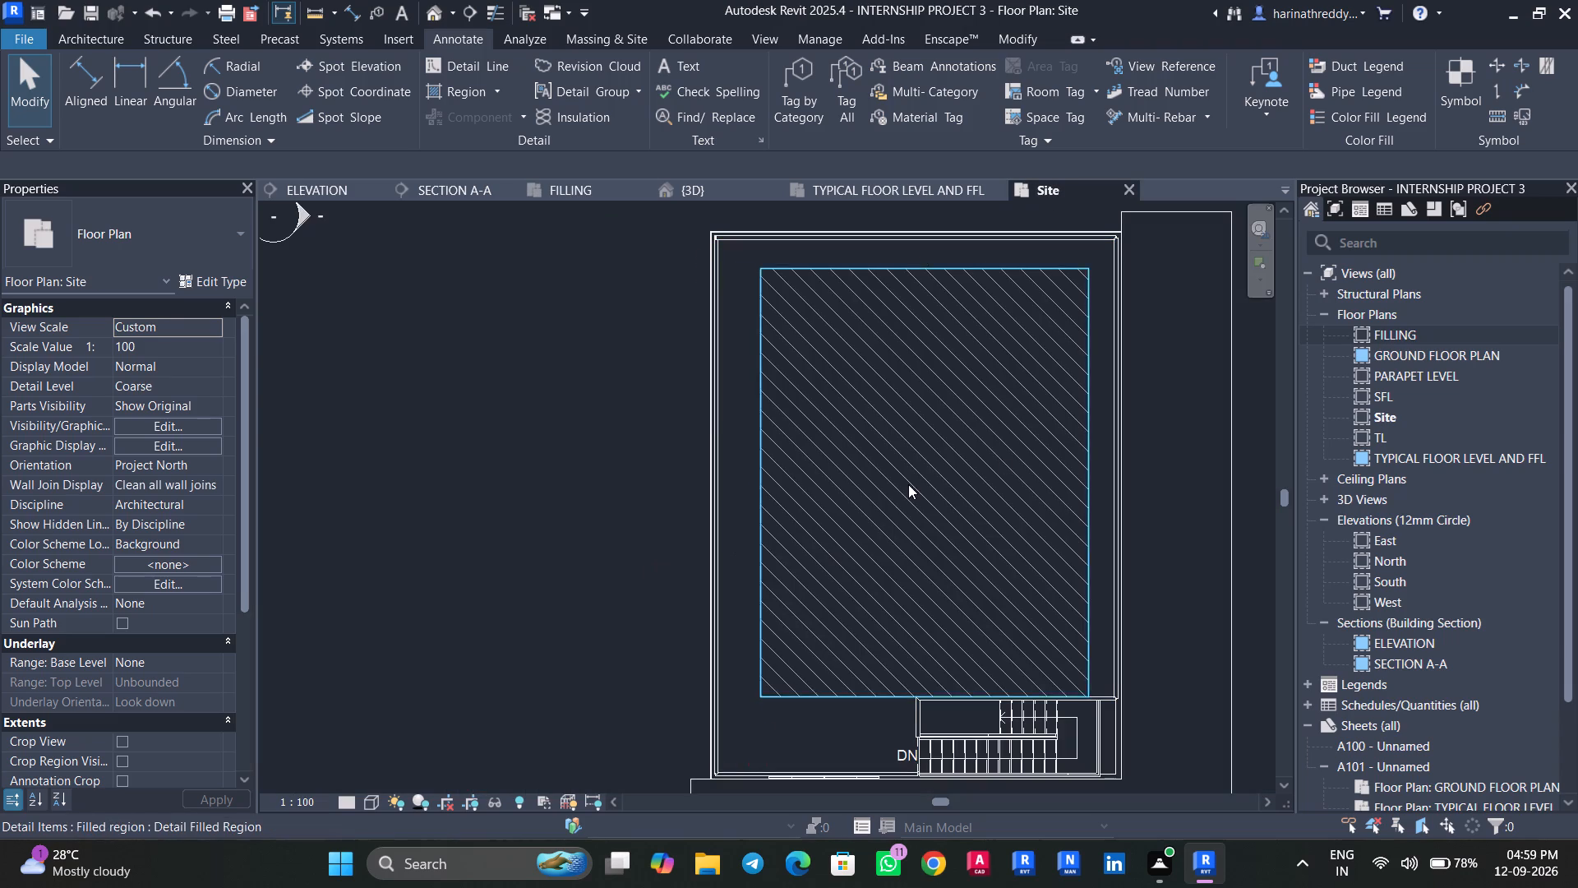
{"action": "left_click", "coordinate": [196, 287]}
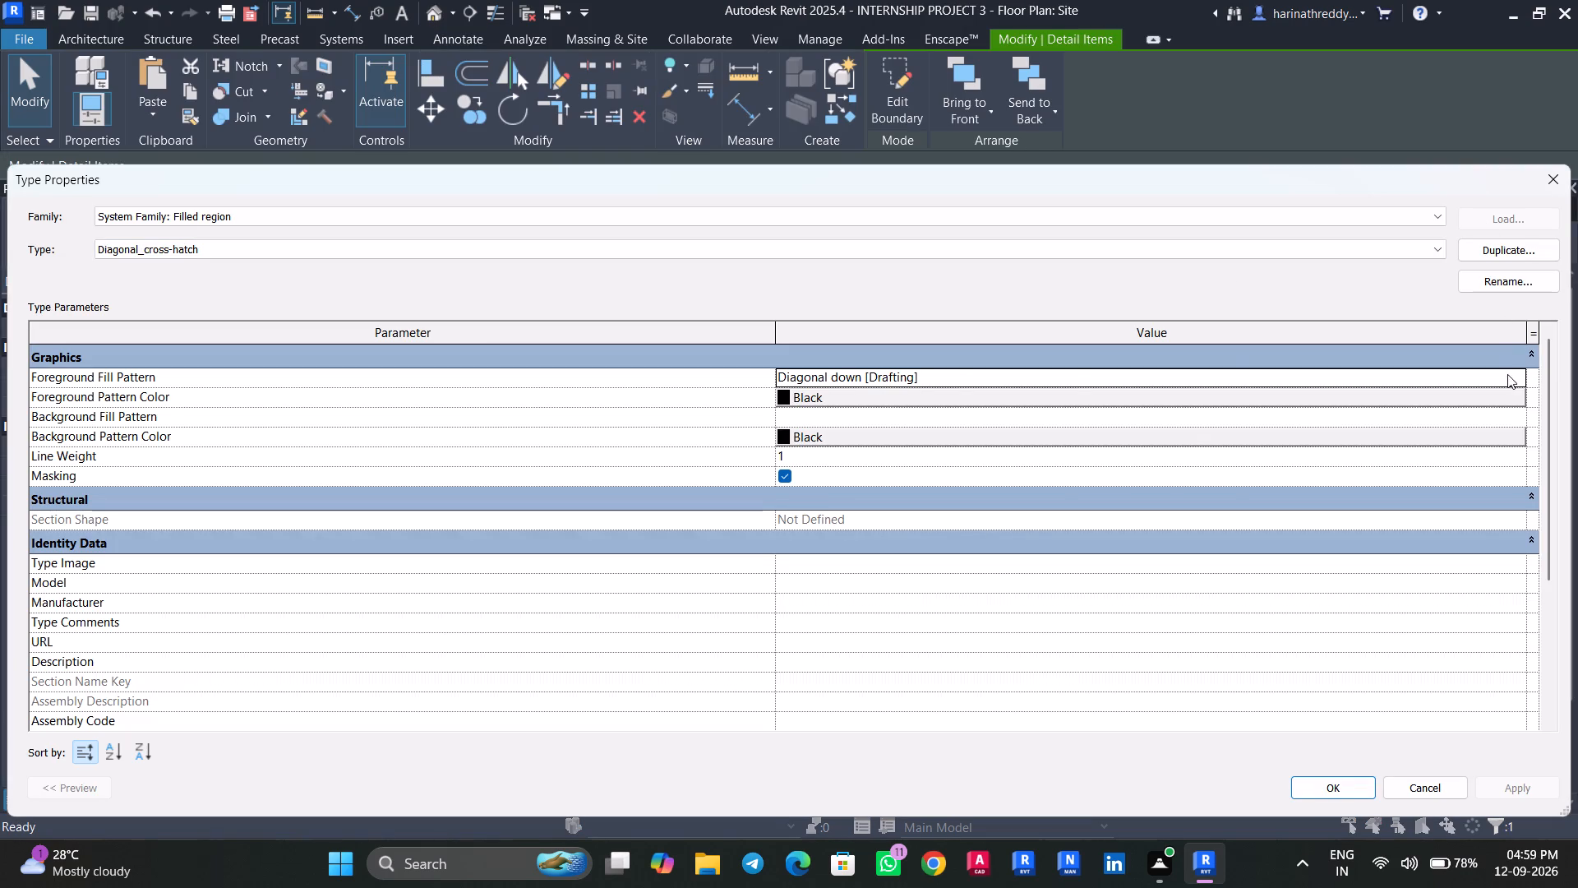
{"action": "left_click", "coordinate": [1516, 376]}
{"action": "scroll", "coordinate": [1106, 483], "scroll_direction": "down", "scroll_amount": 1}
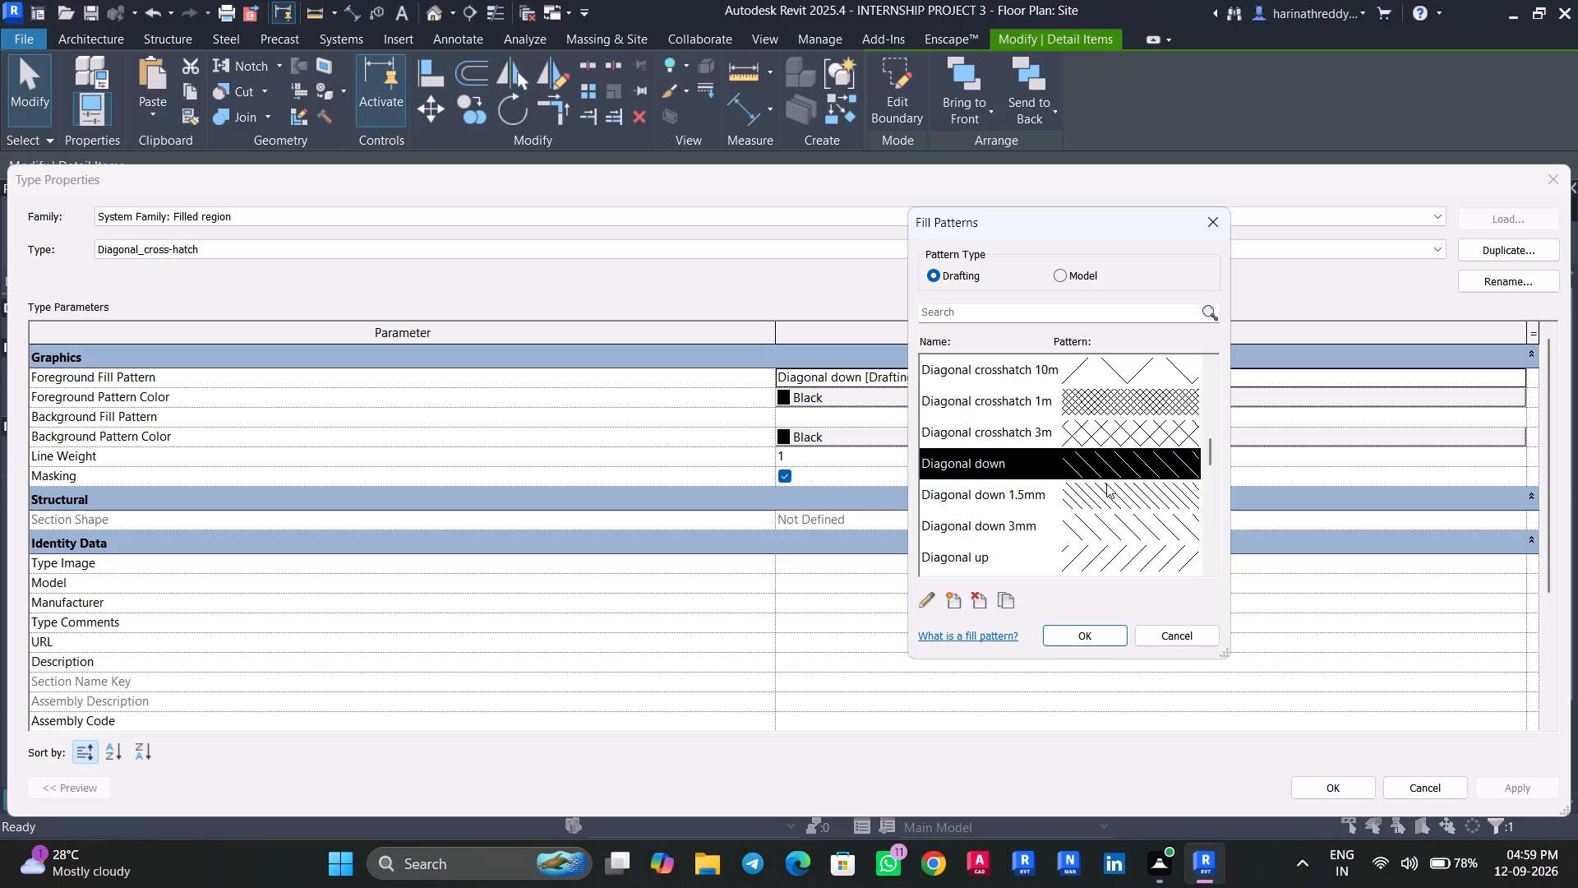
{"action": "left_click", "coordinate": [1091, 548]}
{"action": "left_click", "coordinate": [1073, 633]}
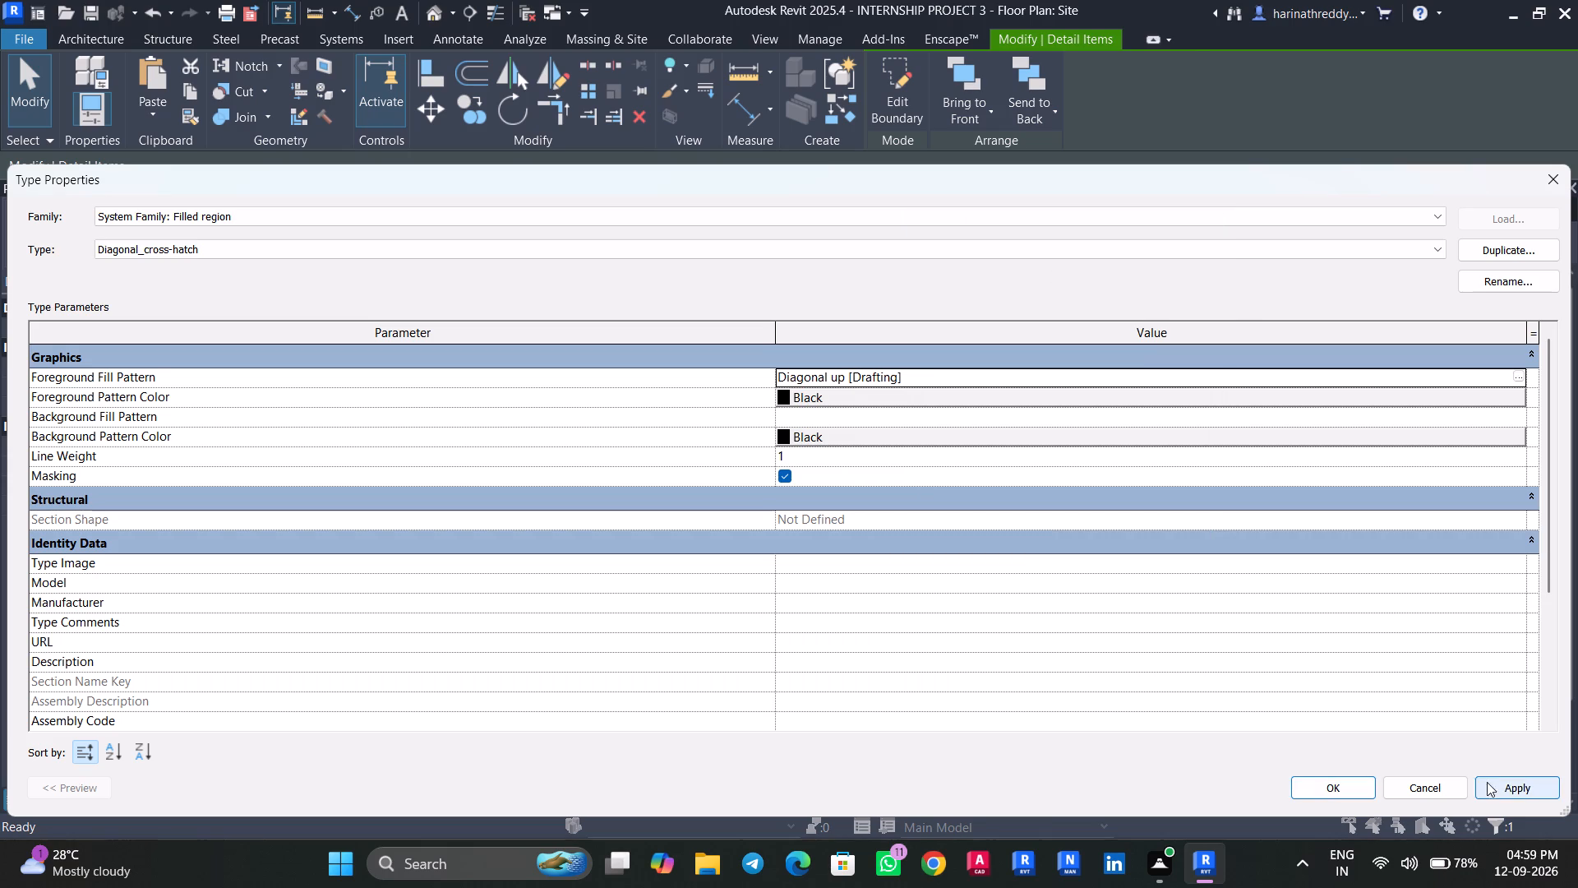
{"action": "left_click", "coordinate": [1499, 782]}
{"action": "left_click", "coordinate": [1329, 795]}
{"action": "key", "text": "Escape"}
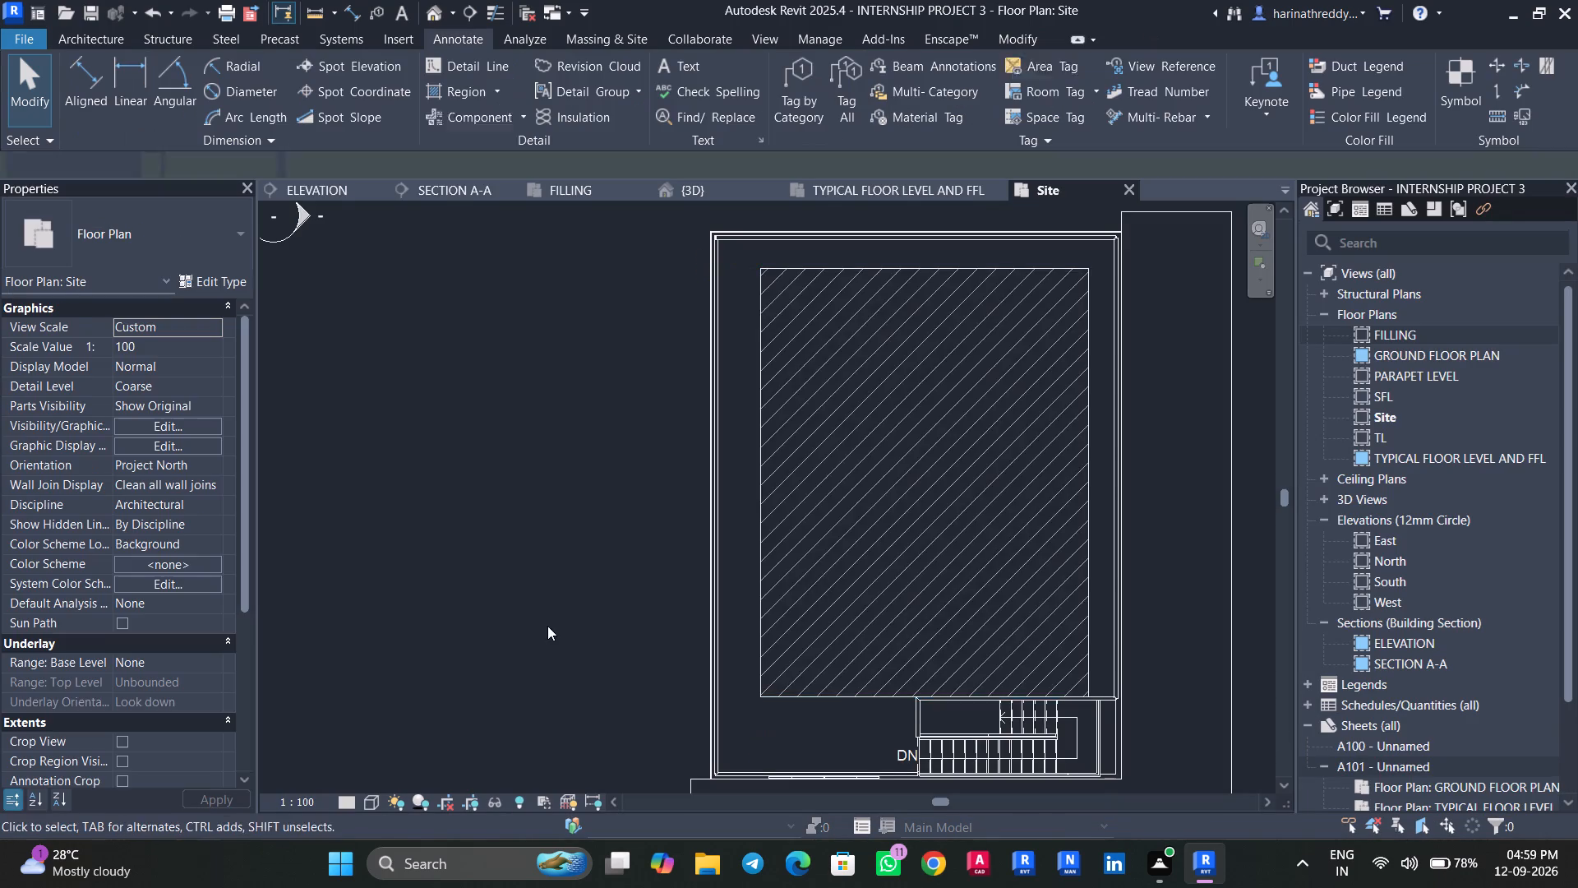
Place the text note "25' WIDE ROOM" on the road strip below the building in the site plan.
{"action": "middle_click_drag", "start_coordinate": [546, 627], "coordinate": [464, 414]}
{"action": "type", "text": "TX"}
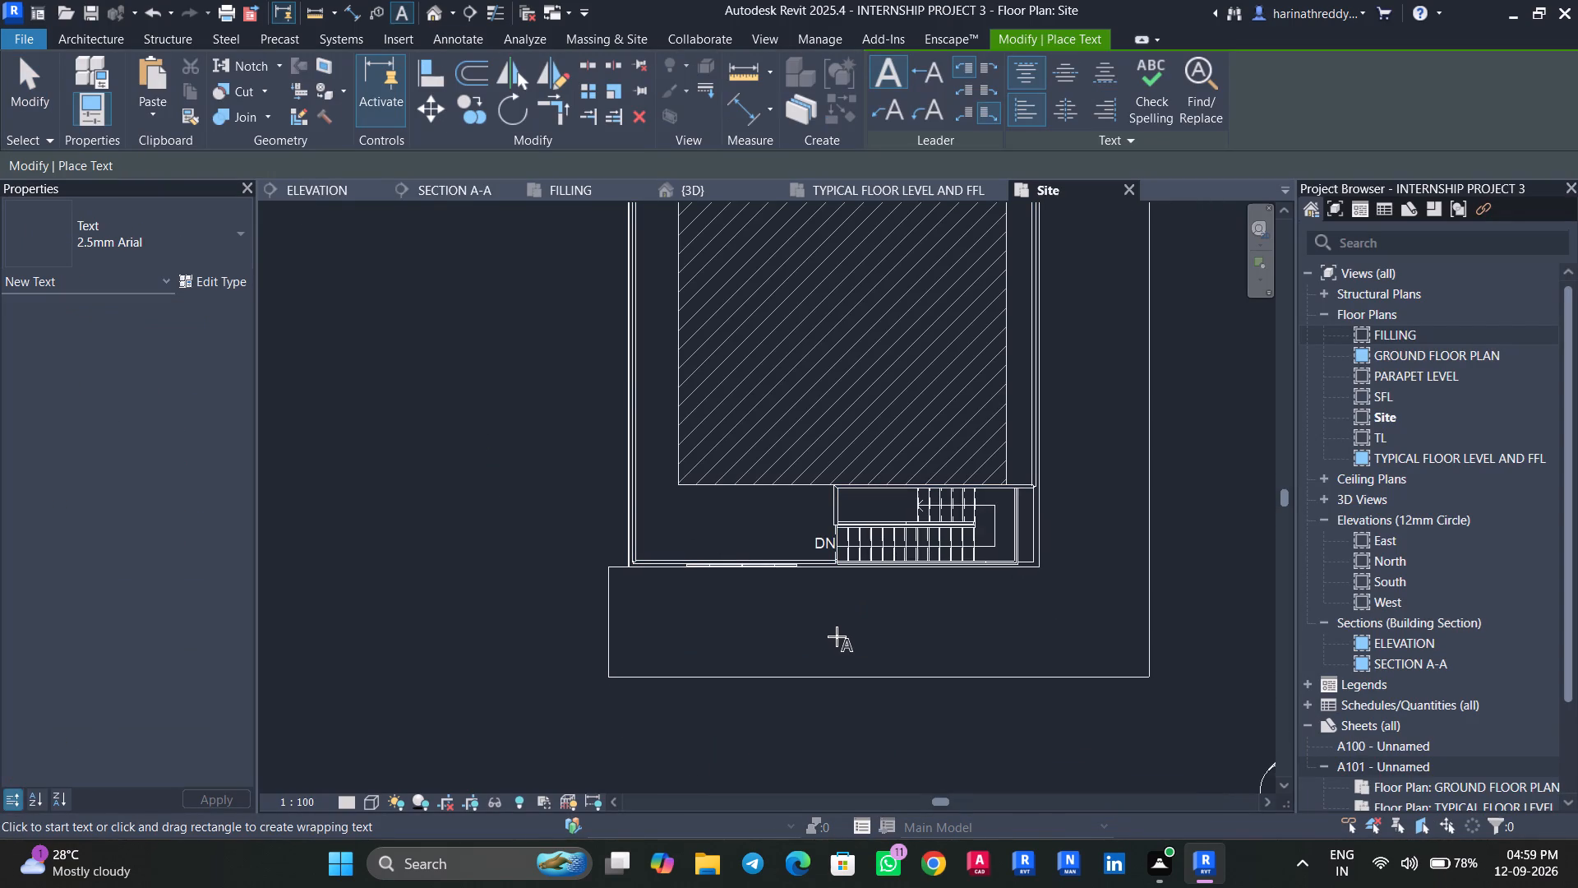
{"action": "left_click", "coordinate": [752, 626]}
{"action": "type", "text": "25"}
{"action": "type", "text": "' WIDE ROOM"}
{"action": "left_click", "coordinate": [1236, 567]}
{"action": "key", "text": "Escape"}
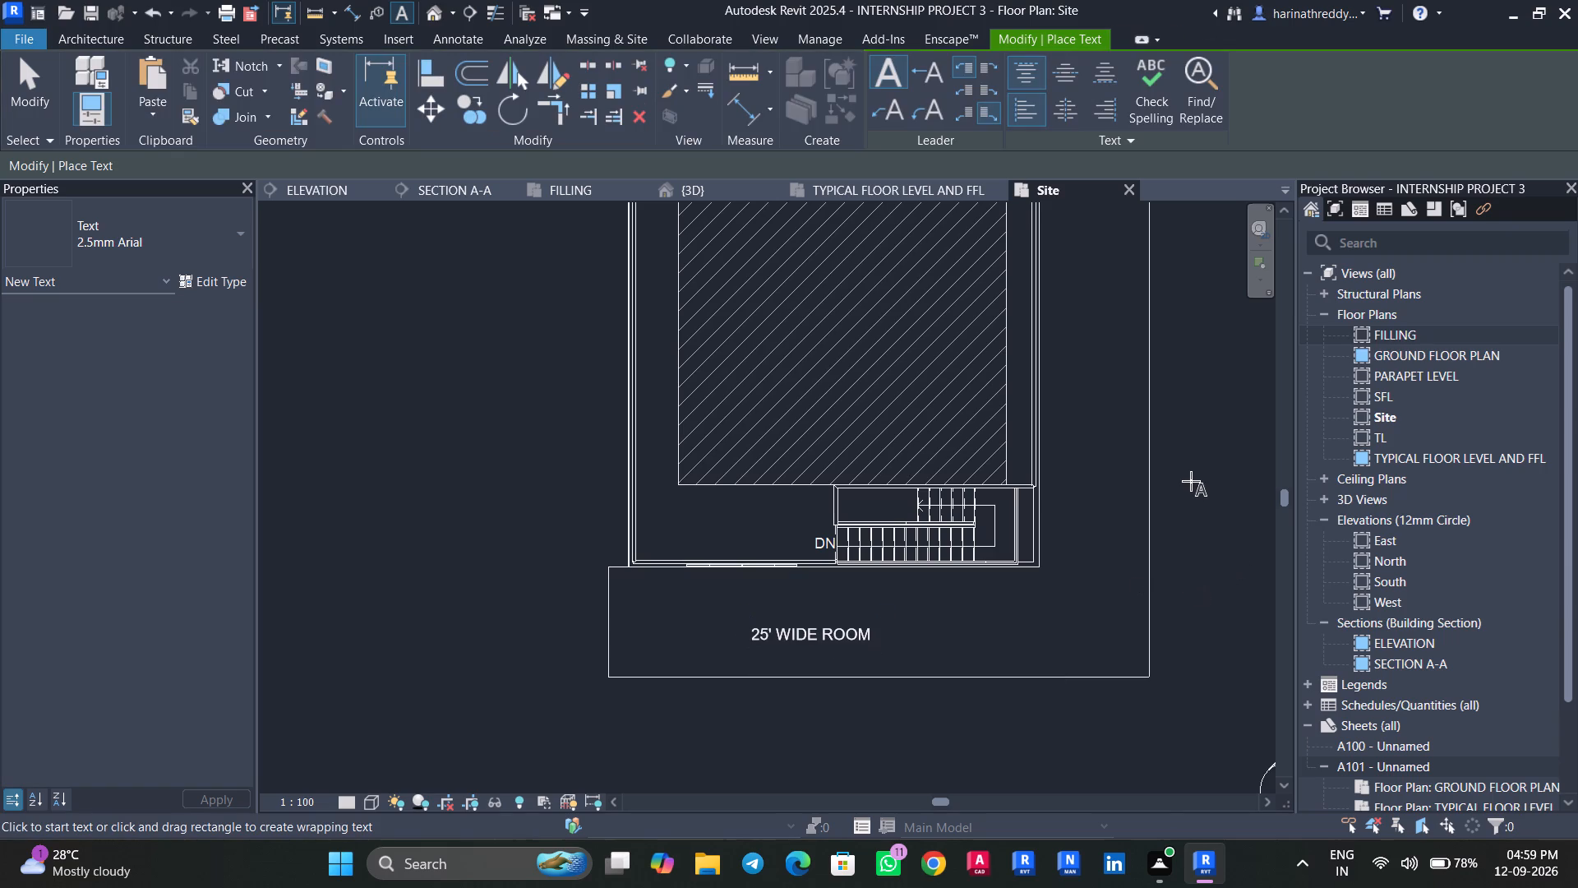
{"action": "key", "text": "Escape"}
Copy the 25' road label onto the road strip right of the building and change its width to 33', checking the FILLING plan.
{"action": "middle_click_drag", "start_coordinate": [1192, 480], "coordinate": [1088, 672]}
{"action": "scroll", "coordinate": [1092, 617], "scroll_direction": "down", "scroll_amount": 4}
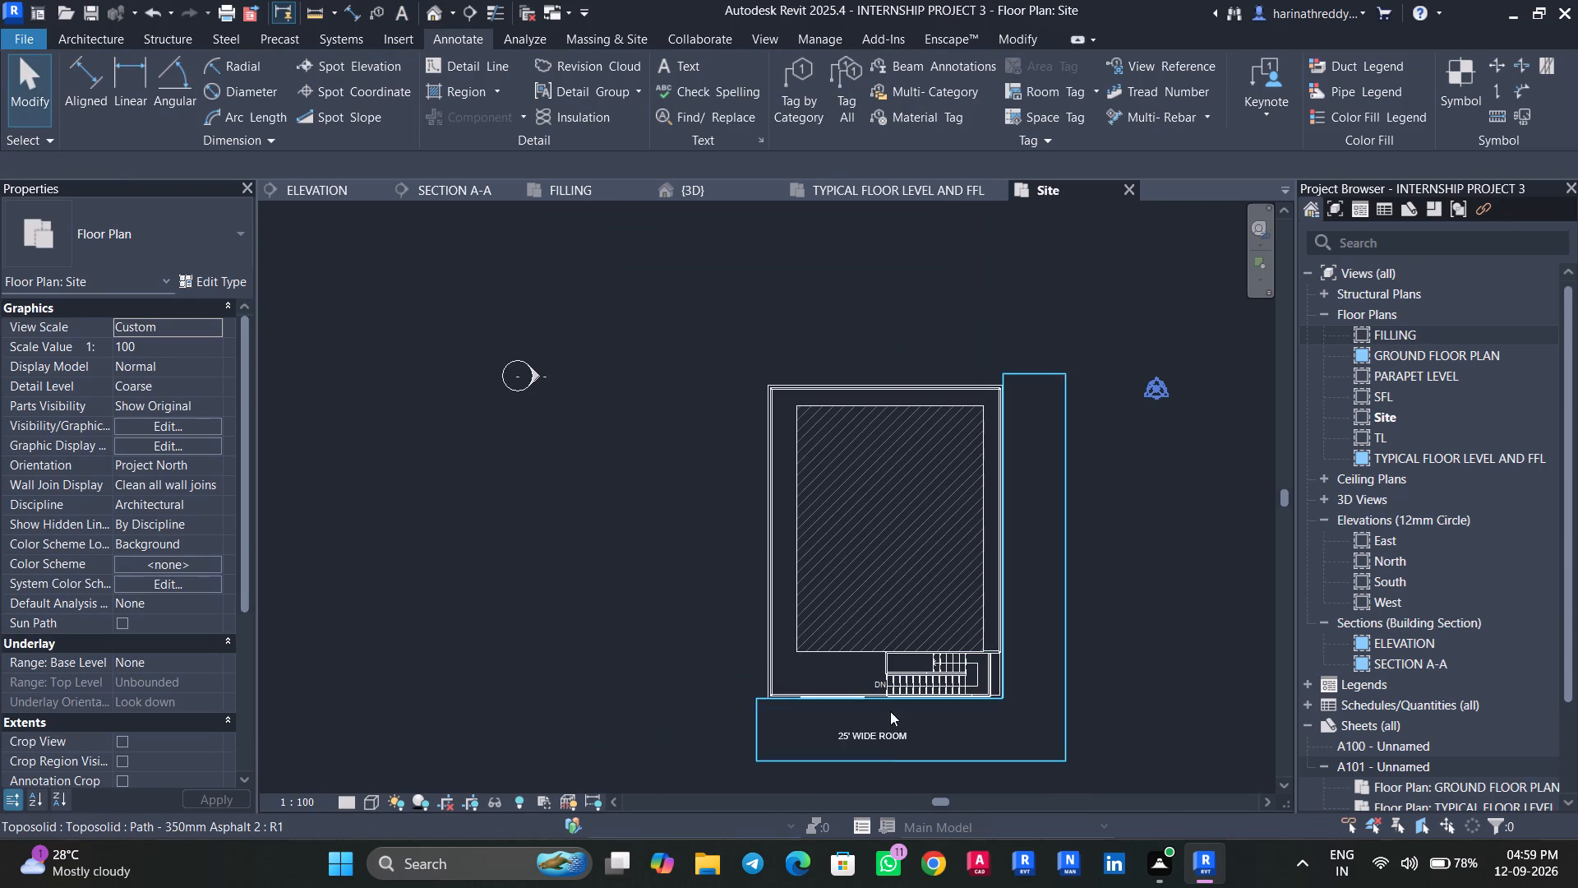
{"action": "left_click_drag", "start_coordinate": [888, 740], "coordinate": [1064, 585], "text": "ctrl"}
{"action": "scroll", "coordinate": [1064, 585], "scroll_direction": "up", "scroll_amount": 9}
{"action": "left_click", "coordinate": [917, 578]}
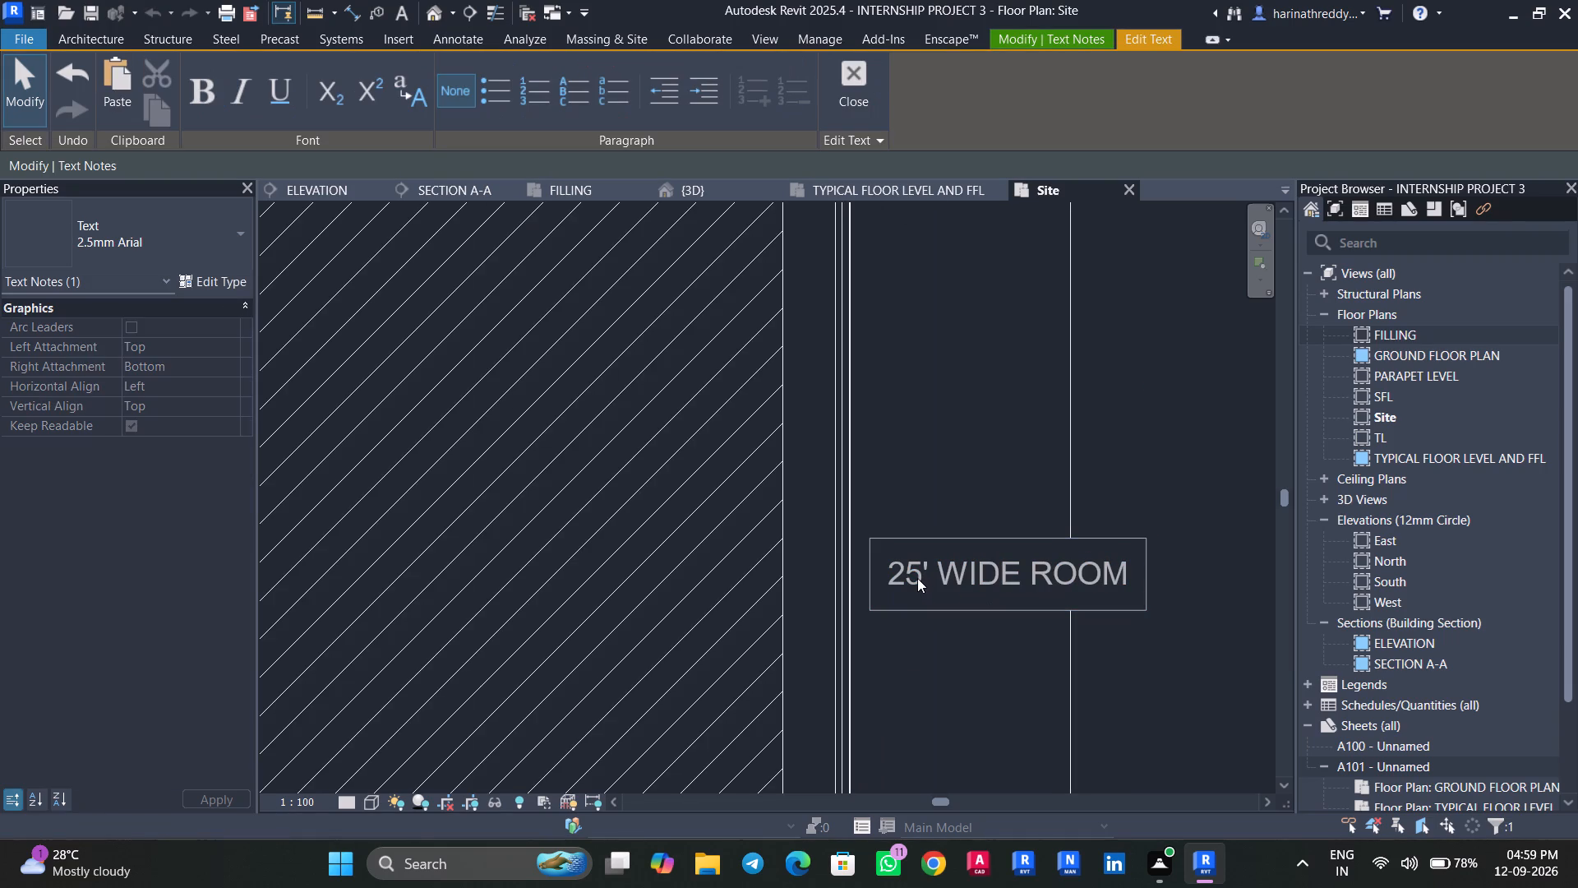
{"action": "key", "text": "BackSpace"}
{"action": "key", "text": "BackSpace"}
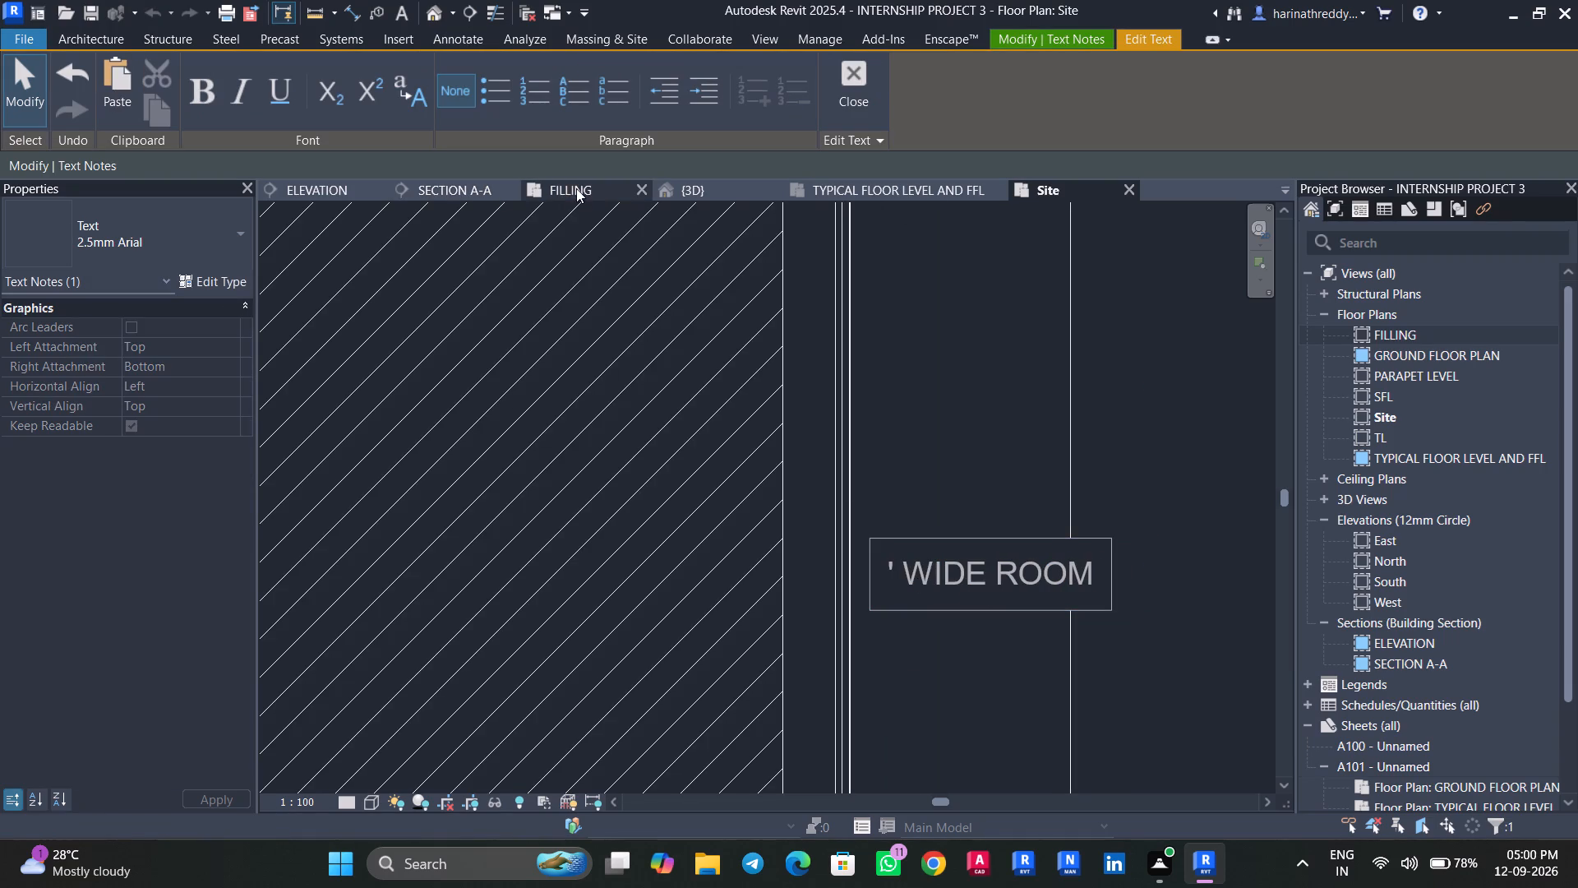
{"action": "left_click", "coordinate": [576, 188]}
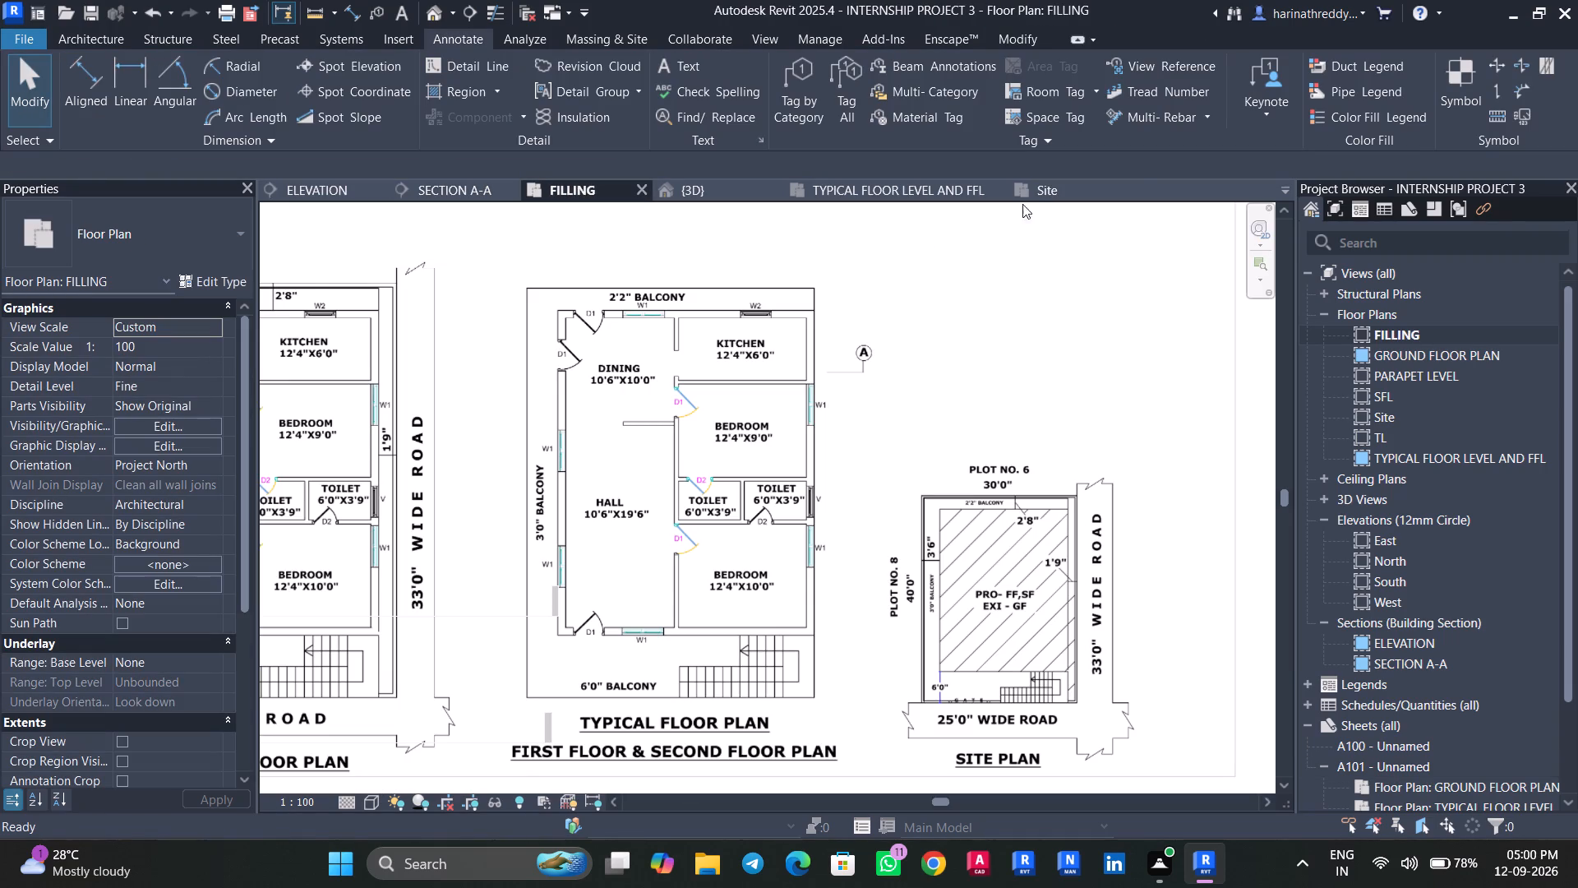
{"action": "left_click", "coordinate": [1040, 196]}
{"action": "left_click", "coordinate": [917, 567]}
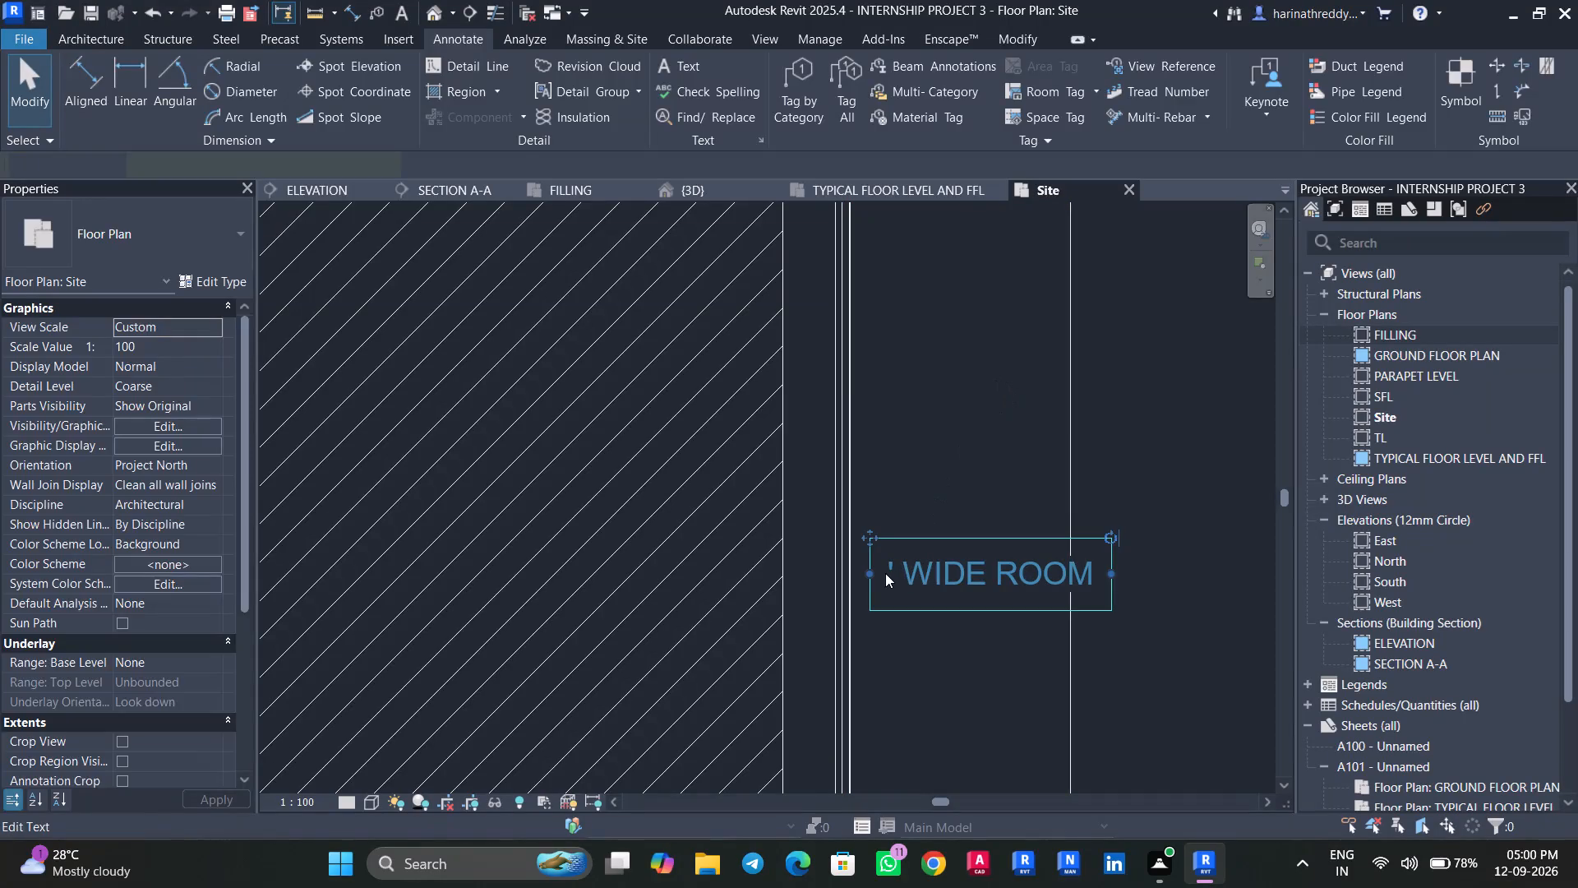
{"action": "left_click", "coordinate": [887, 575]}
{"action": "type", "text": "33"}
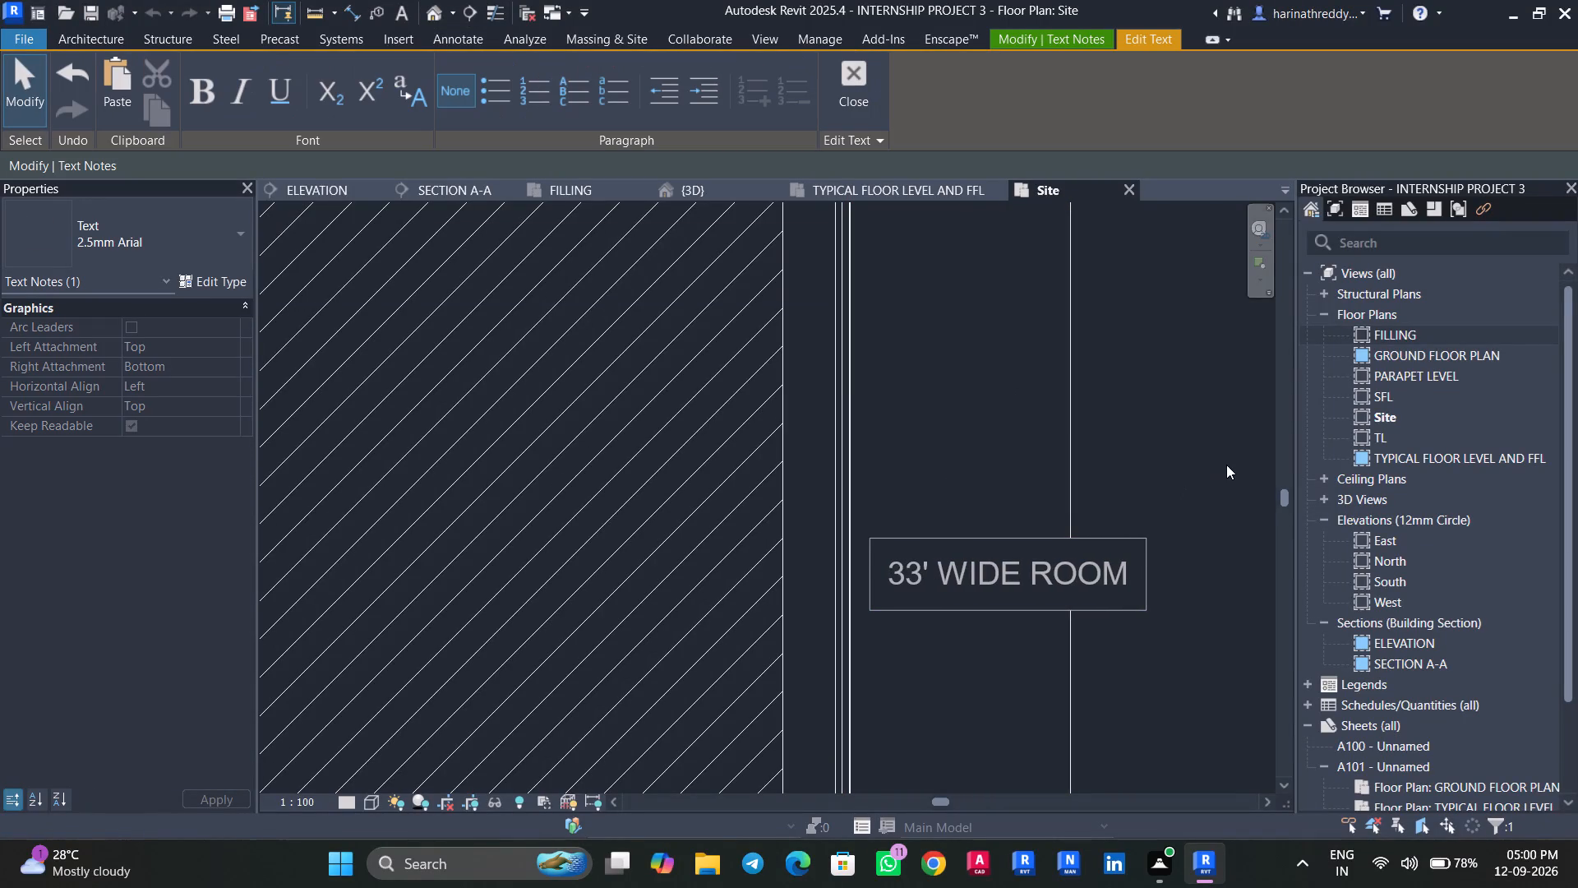
{"action": "left_click", "coordinate": [1226, 465]}
Correct the side road's label to read "33' WIDE ROAD".
{"action": "middle_click_drag", "start_coordinate": [1174, 574], "coordinate": [1243, 360]}
{"action": "scroll", "coordinate": [1233, 380], "scroll_direction": "down", "scroll_amount": 1}
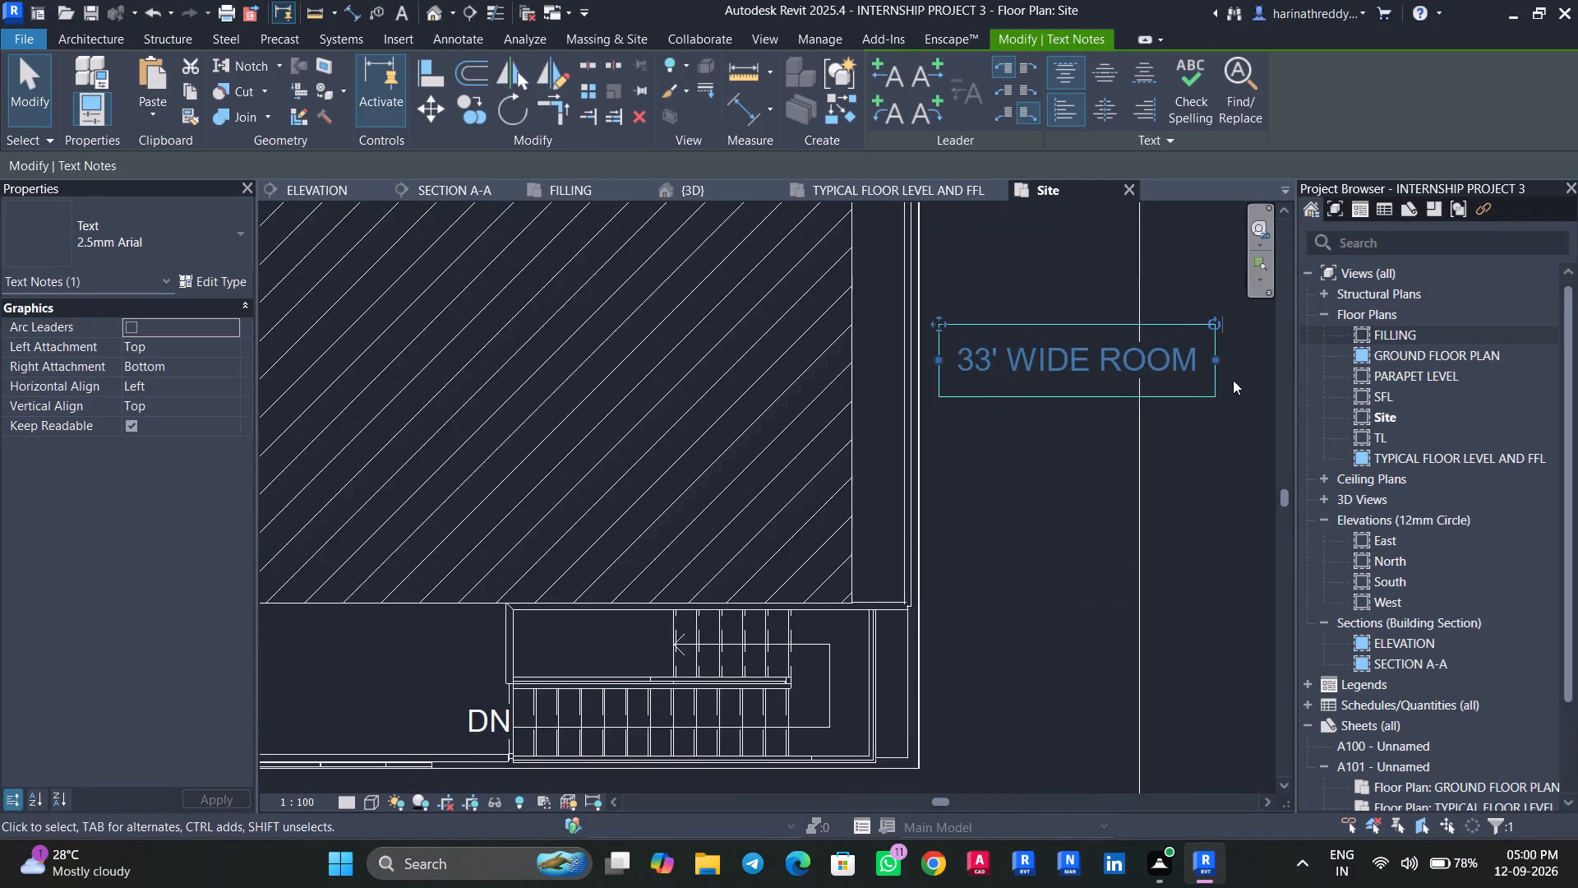
{"action": "scroll", "coordinate": [1233, 380], "scroll_direction": "down", "scroll_amount": 2}
{"action": "left_click", "coordinate": [1206, 361]}
{"action": "key", "text": "BackSpace"}
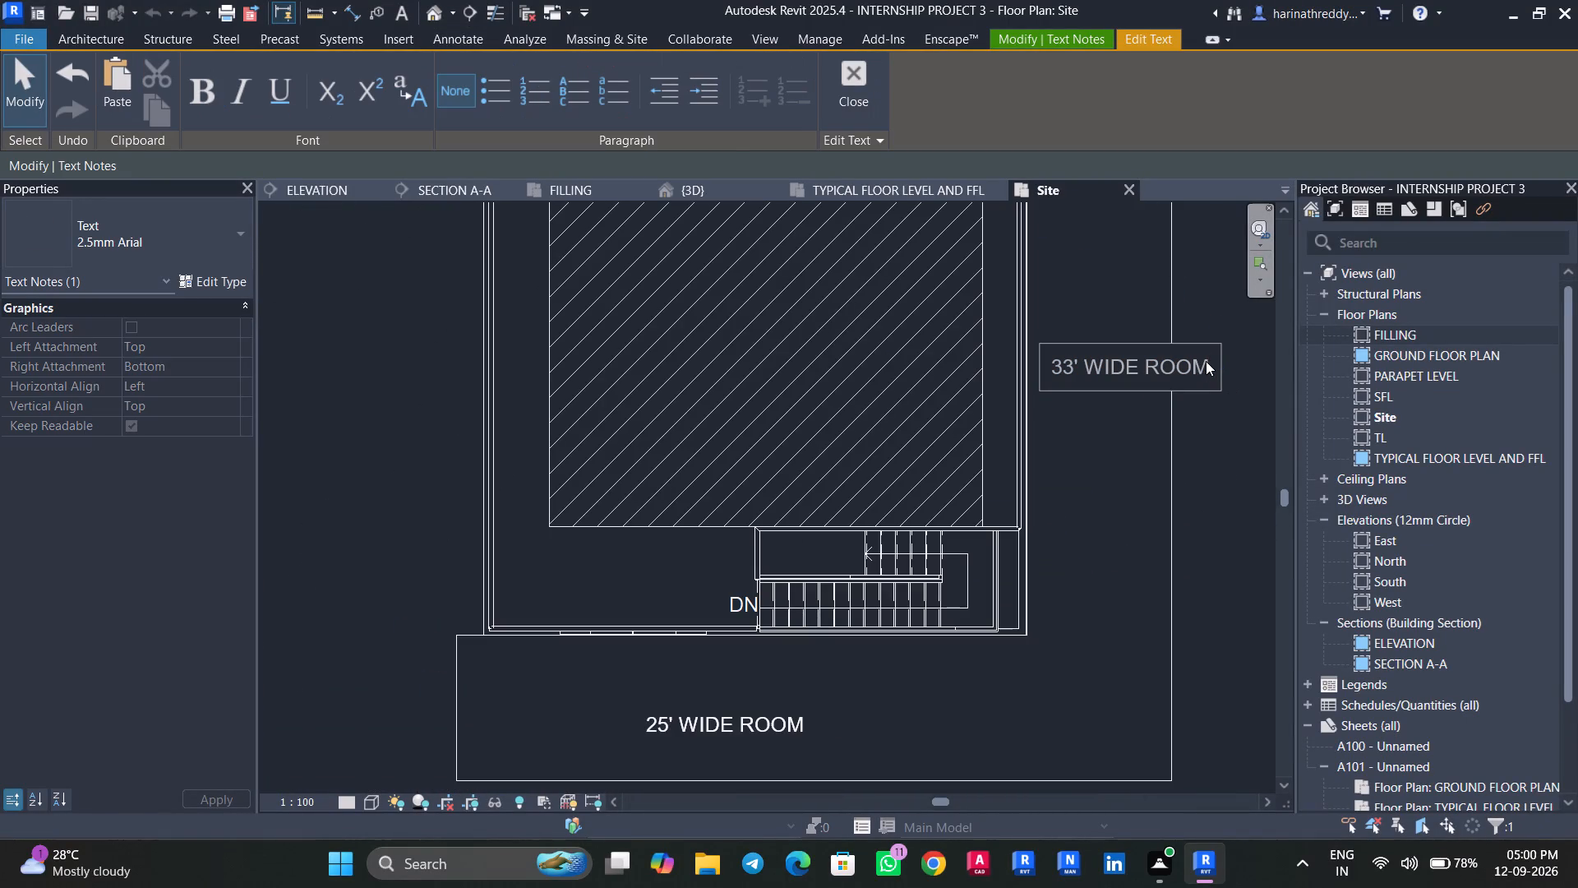
{"action": "key", "text": "BackSpace"}
{"action": "type", "text": "AD"}
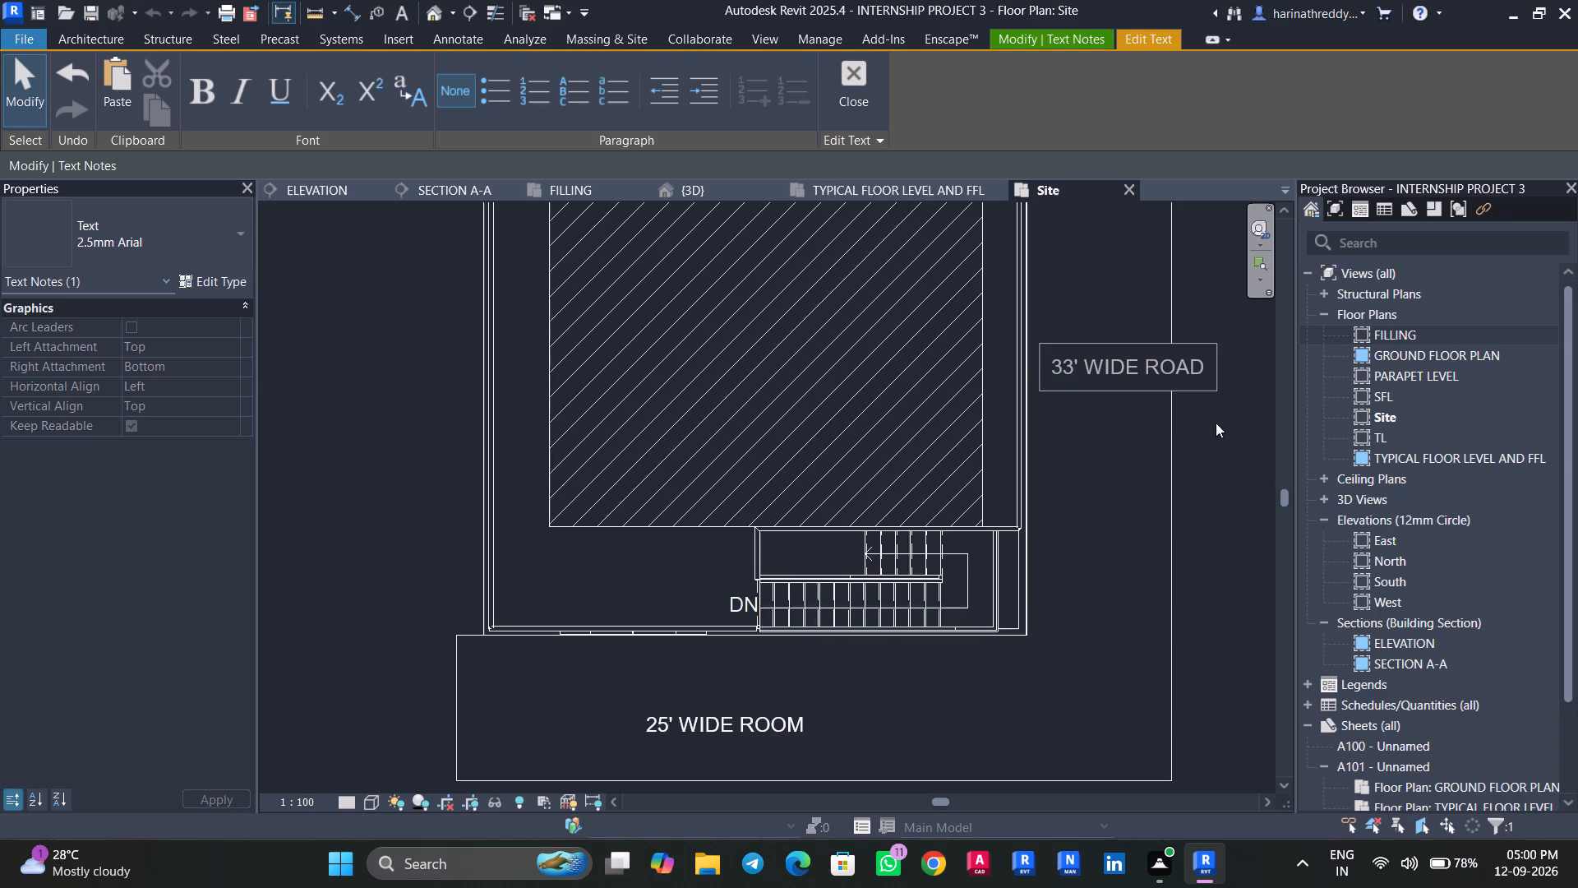
{"action": "left_click", "coordinate": [1229, 441]}
{"action": "key", "text": "Escape"}
Correct the lower road's label to read "25' WIDE ROAD".
{"action": "double_click", "coordinate": [803, 732]}
{"action": "left_click", "coordinate": [803, 724]}
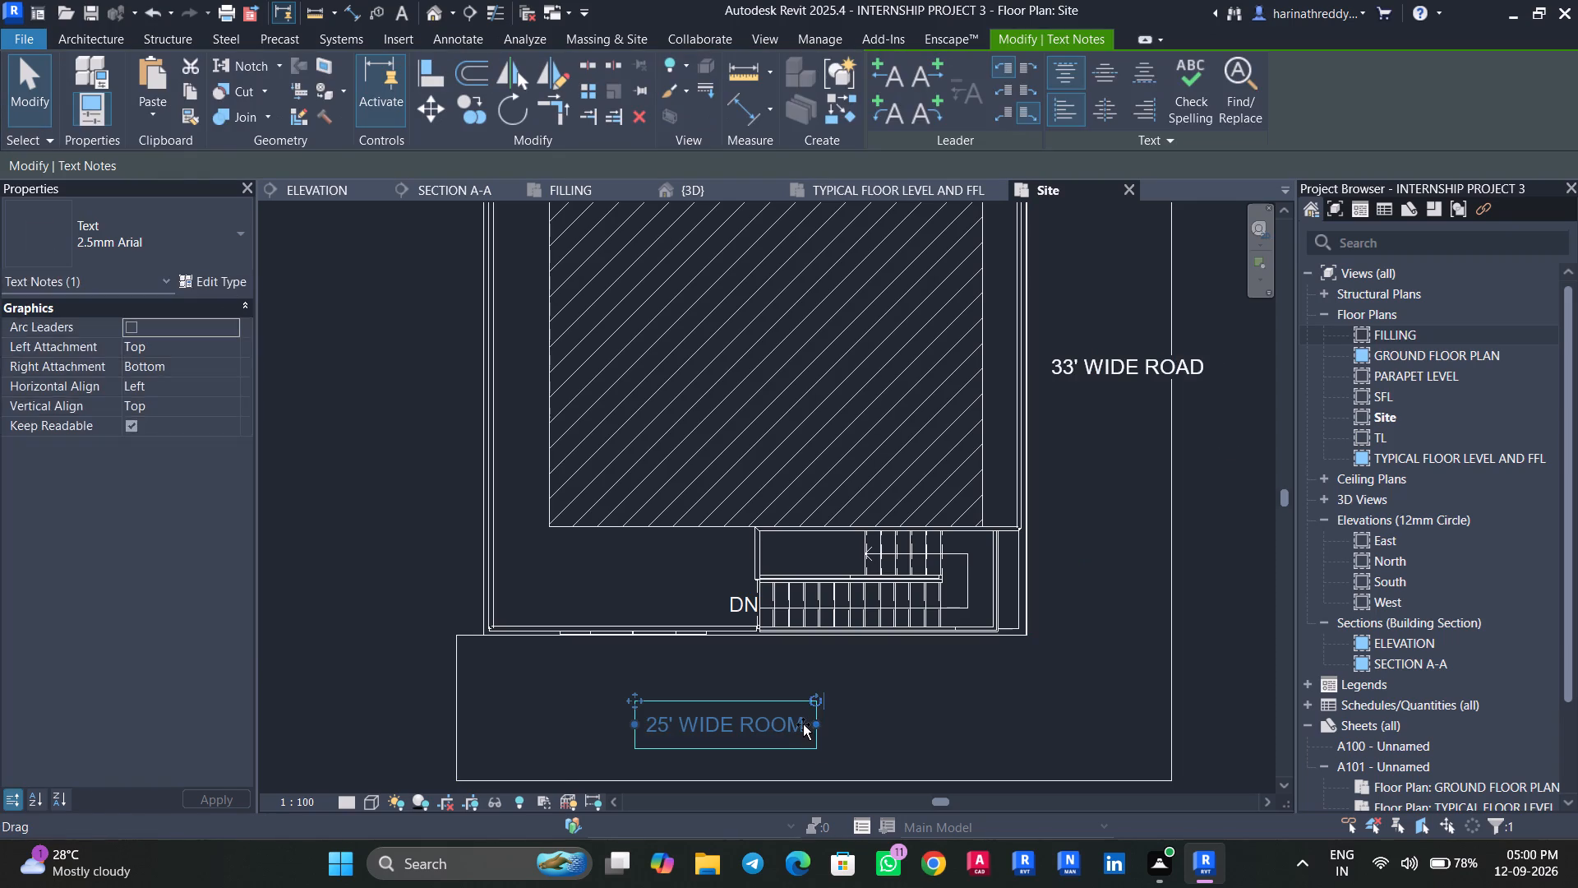
{"action": "double_click", "coordinate": [799, 720]}
{"action": "key", "text": "BackSpace"}
{"action": "key", "text": "BackSpace"}
{"action": "key", "text": "BackSpace"}
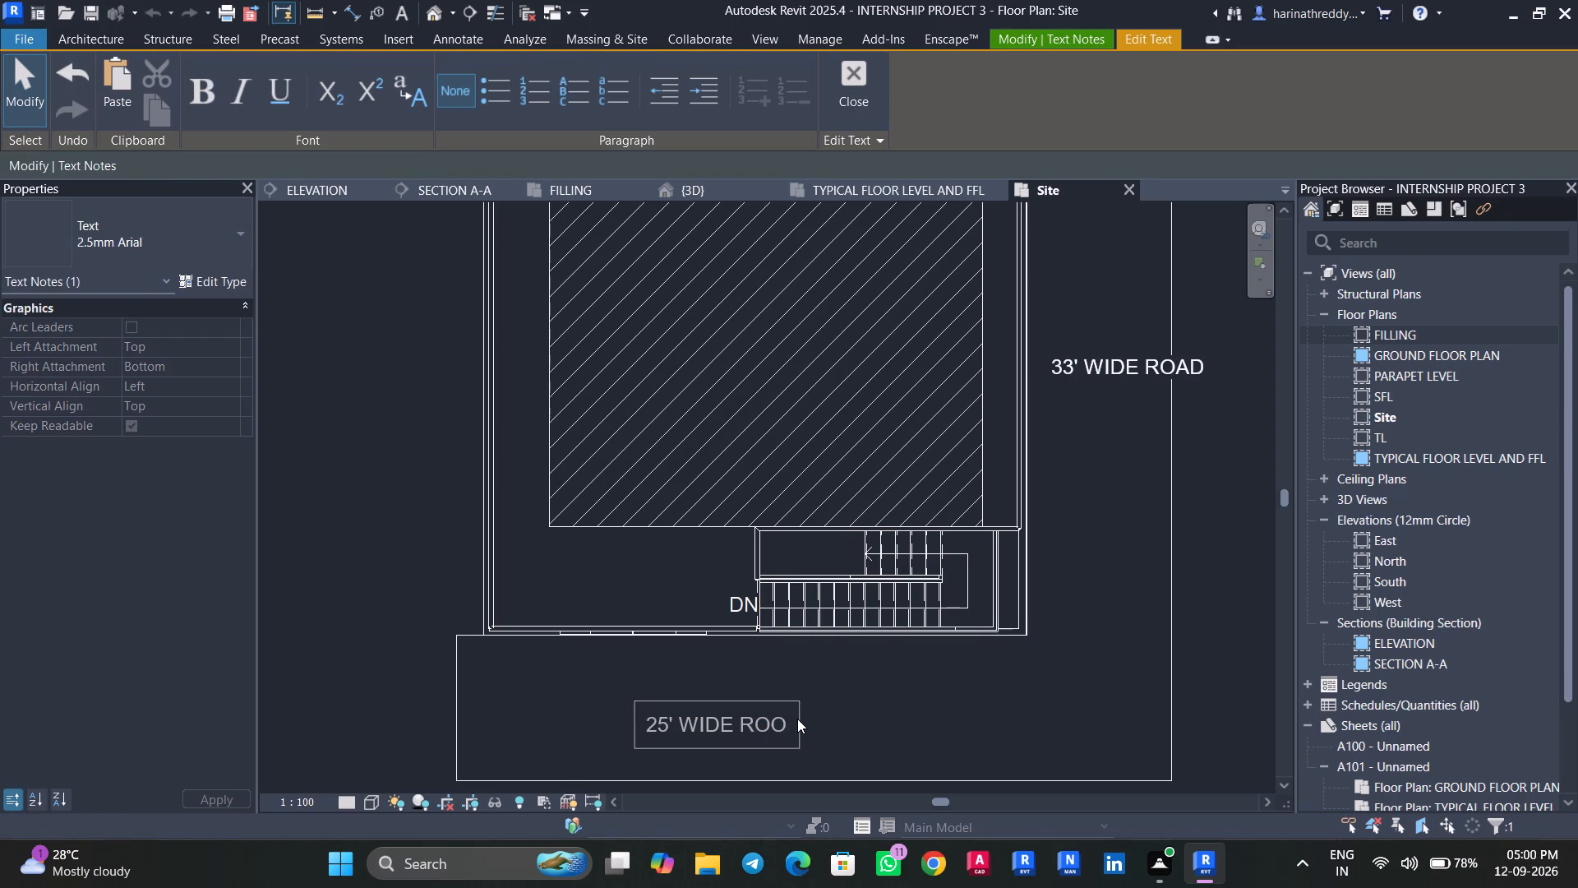
{"action": "type", "text": "AD"}
{"action": "left_click", "coordinate": [879, 689]}
{"action": "key", "text": "Escape"}
{"action": "key", "text": "Escape"}
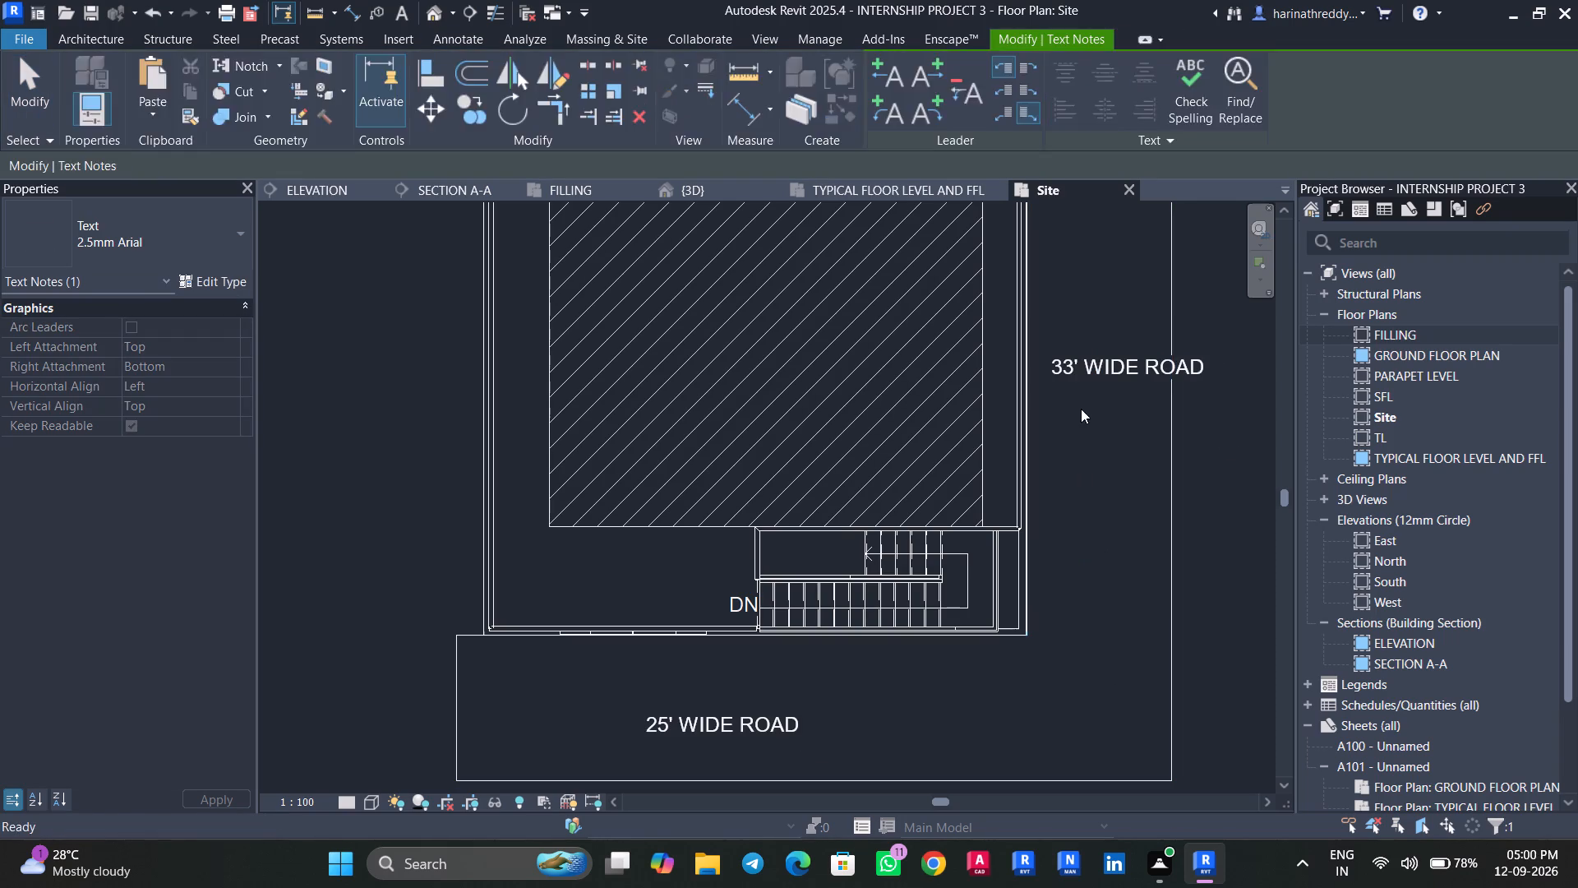
Rotate the "33' WIDE ROAD" label to vertical so it runs along the side road.
{"action": "left_click", "coordinate": [1111, 355]}
{"action": "left_click_drag", "start_coordinate": [1219, 342], "coordinate": [1128, 267]}
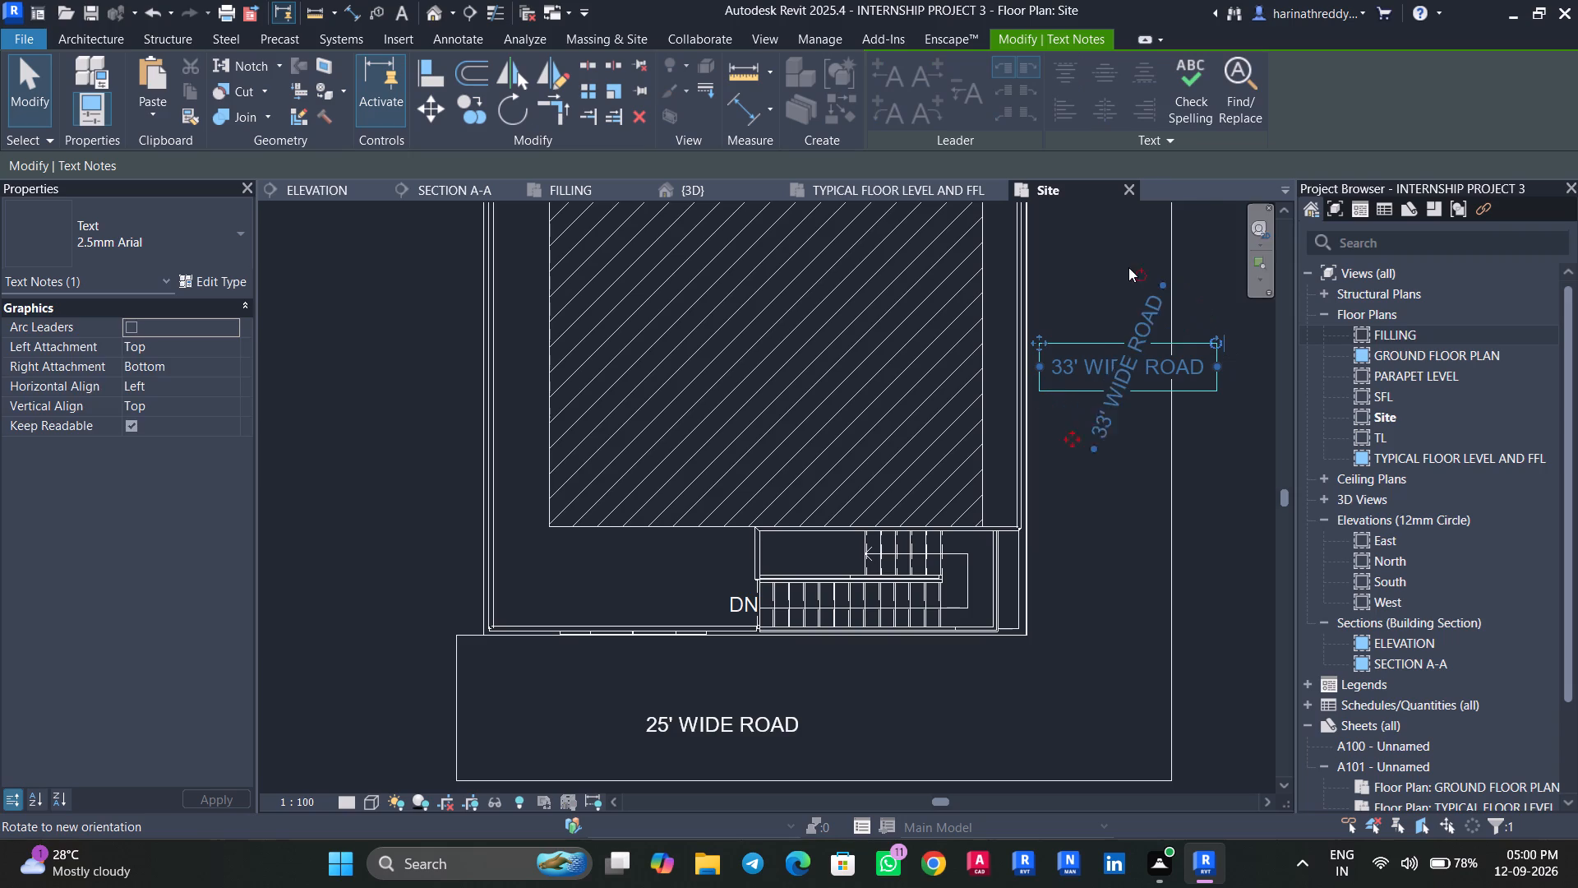
{"action": "left_click_drag", "start_coordinate": [1128, 267], "coordinate": [1100, 266]}
{"action": "key", "text": "Escape"}
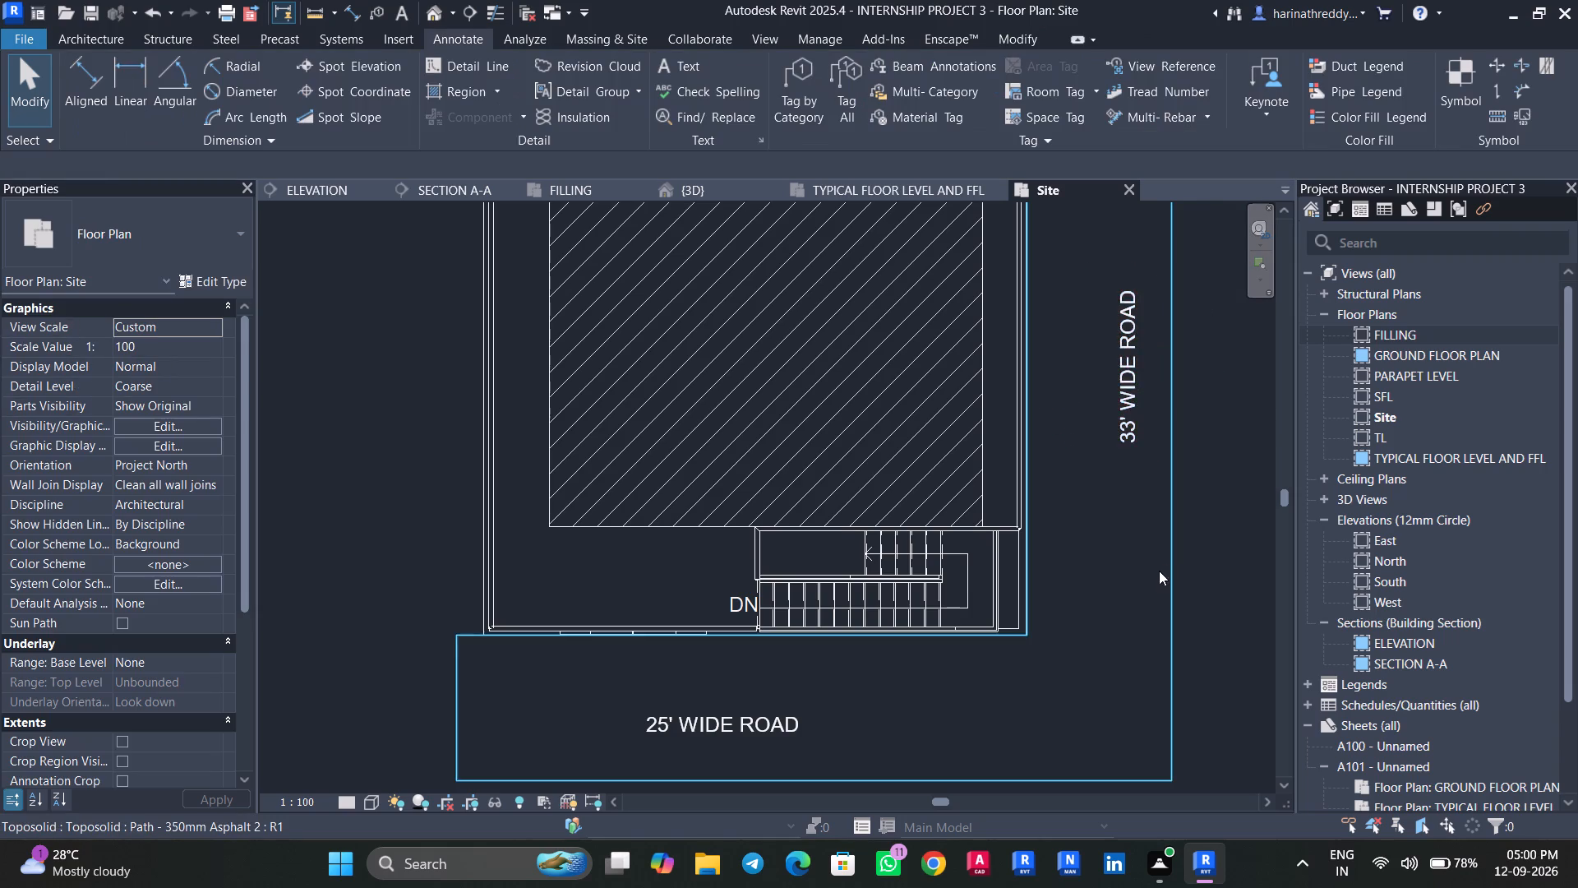
Check the plot labels in the FILLING reference plan and place the text note "PLOT NO. 6" above the plot's top edge.
{"action": "scroll", "coordinate": [1164, 566], "scroll_direction": "down", "scroll_amount": 2}
{"action": "middle_click_drag", "start_coordinate": [1211, 503], "coordinate": [1185, 565]}
{"action": "left_click", "coordinate": [551, 192]}
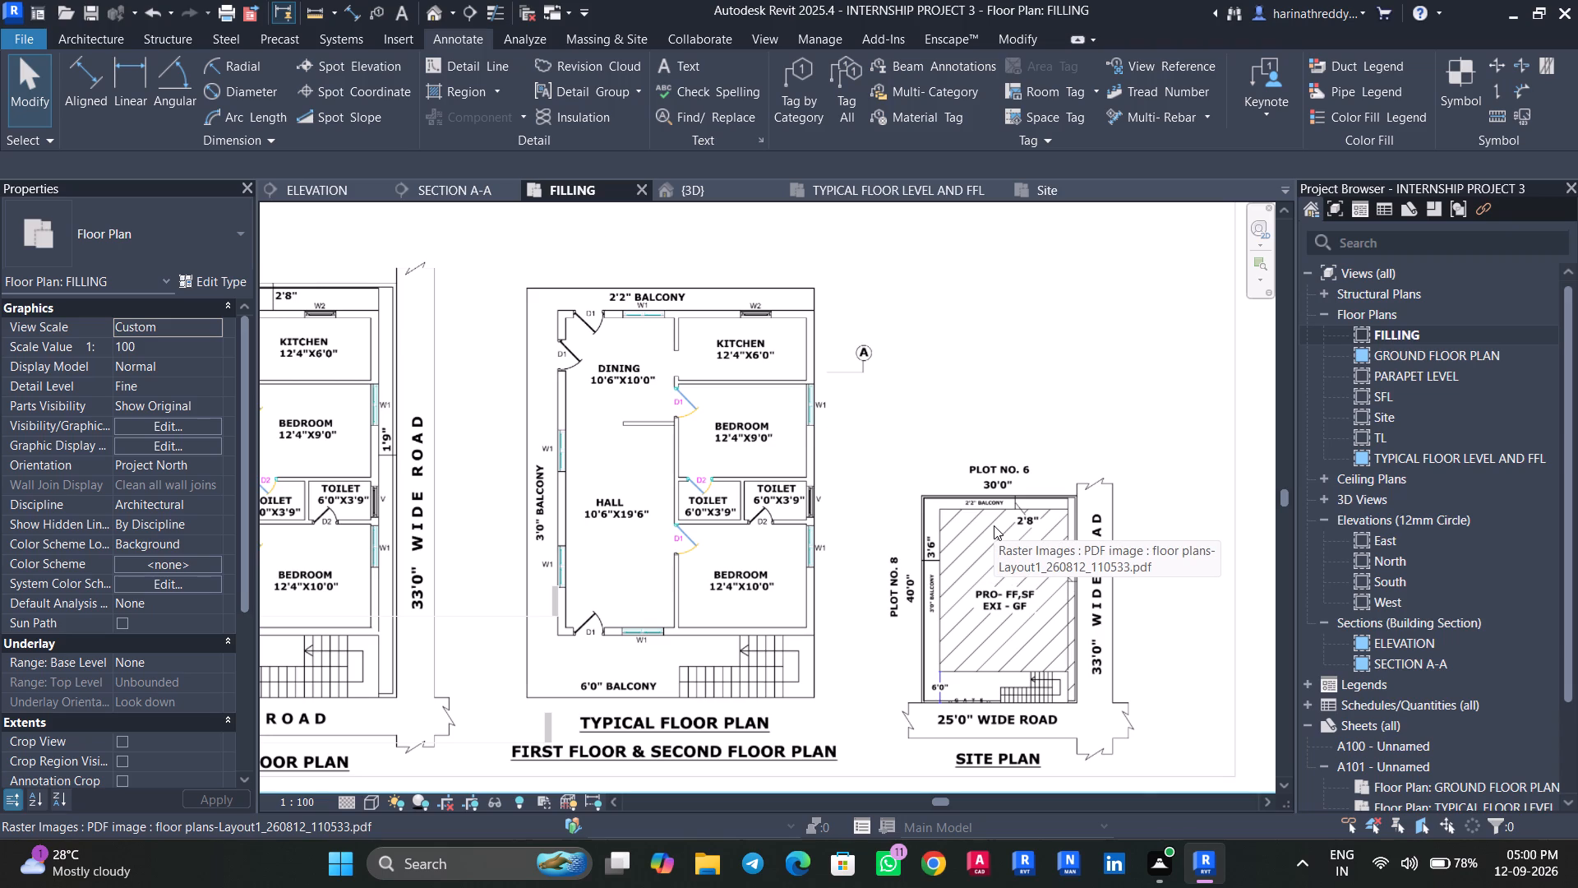
{"action": "left_click", "coordinate": [1066, 187]}
{"action": "middle_click_drag", "start_coordinate": [792, 377], "coordinate": [778, 734]}
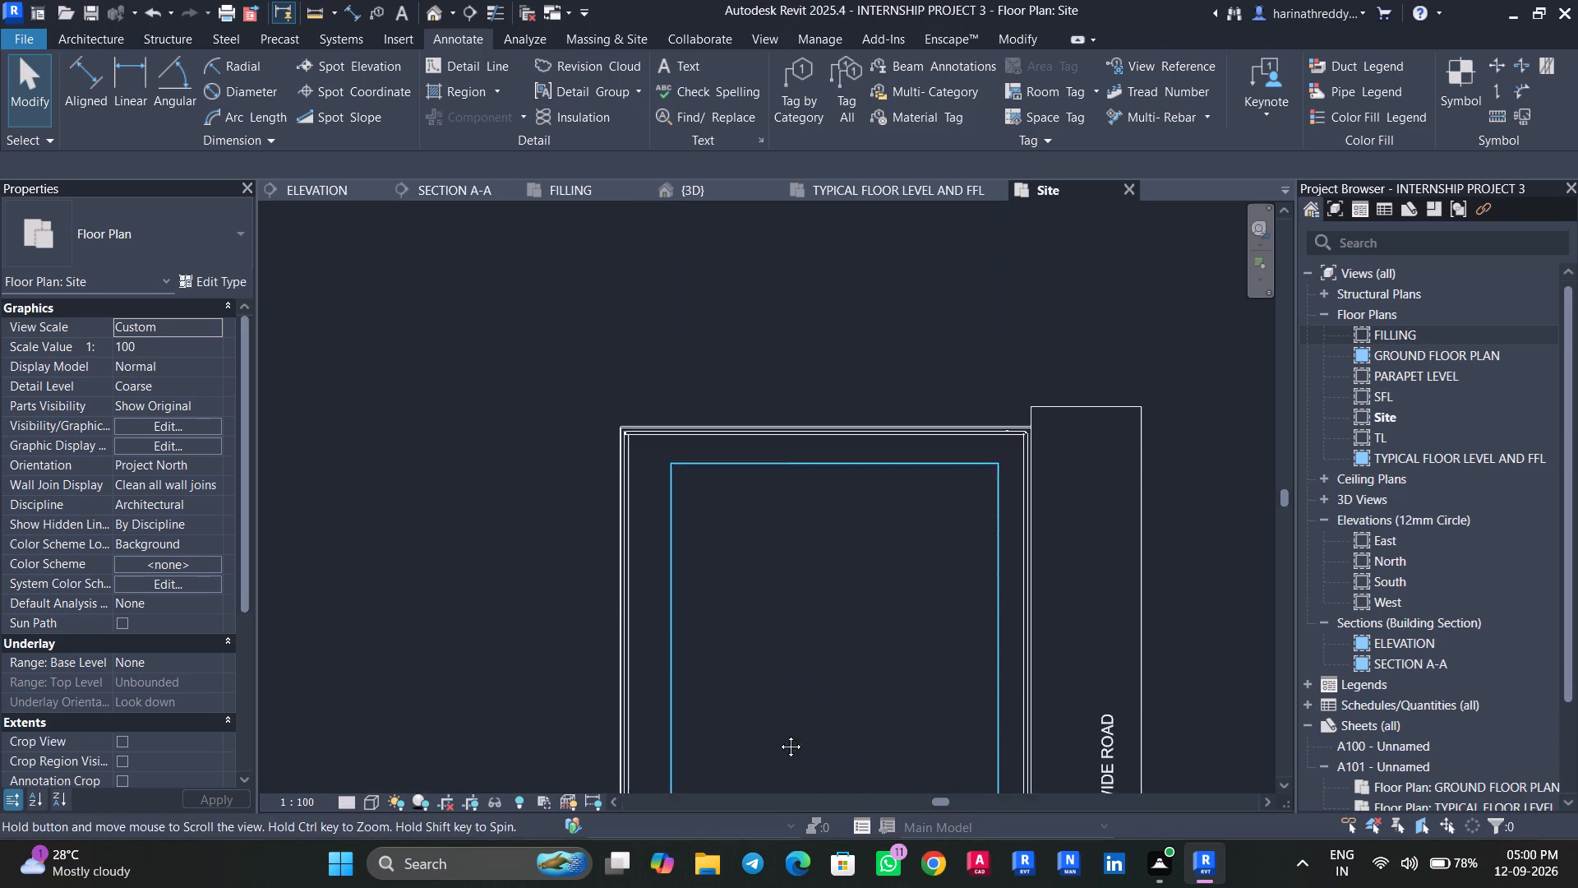
{"action": "middle_click_drag", "start_coordinate": [778, 734], "coordinate": [773, 751]}
{"action": "type", "text": "TX"}
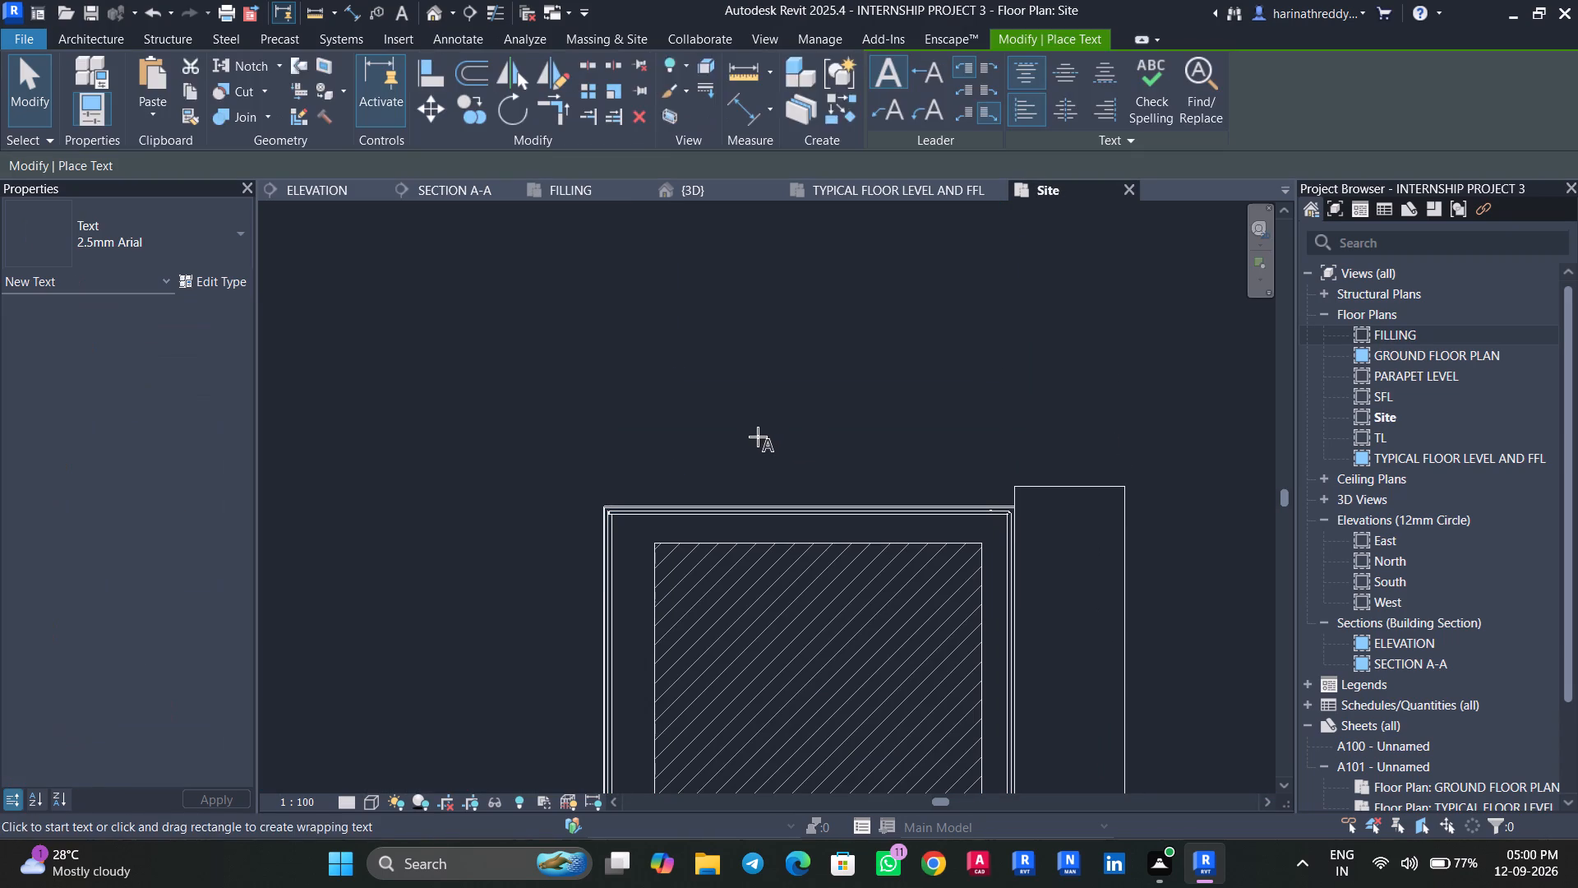
{"action": "left_click", "coordinate": [758, 437]}
{"action": "type", "text": "PLOT NO"}
{"action": "type", "text": ". 6"}
{"action": "left_click", "coordinate": [874, 385]}
{"action": "key", "text": "Escape"}
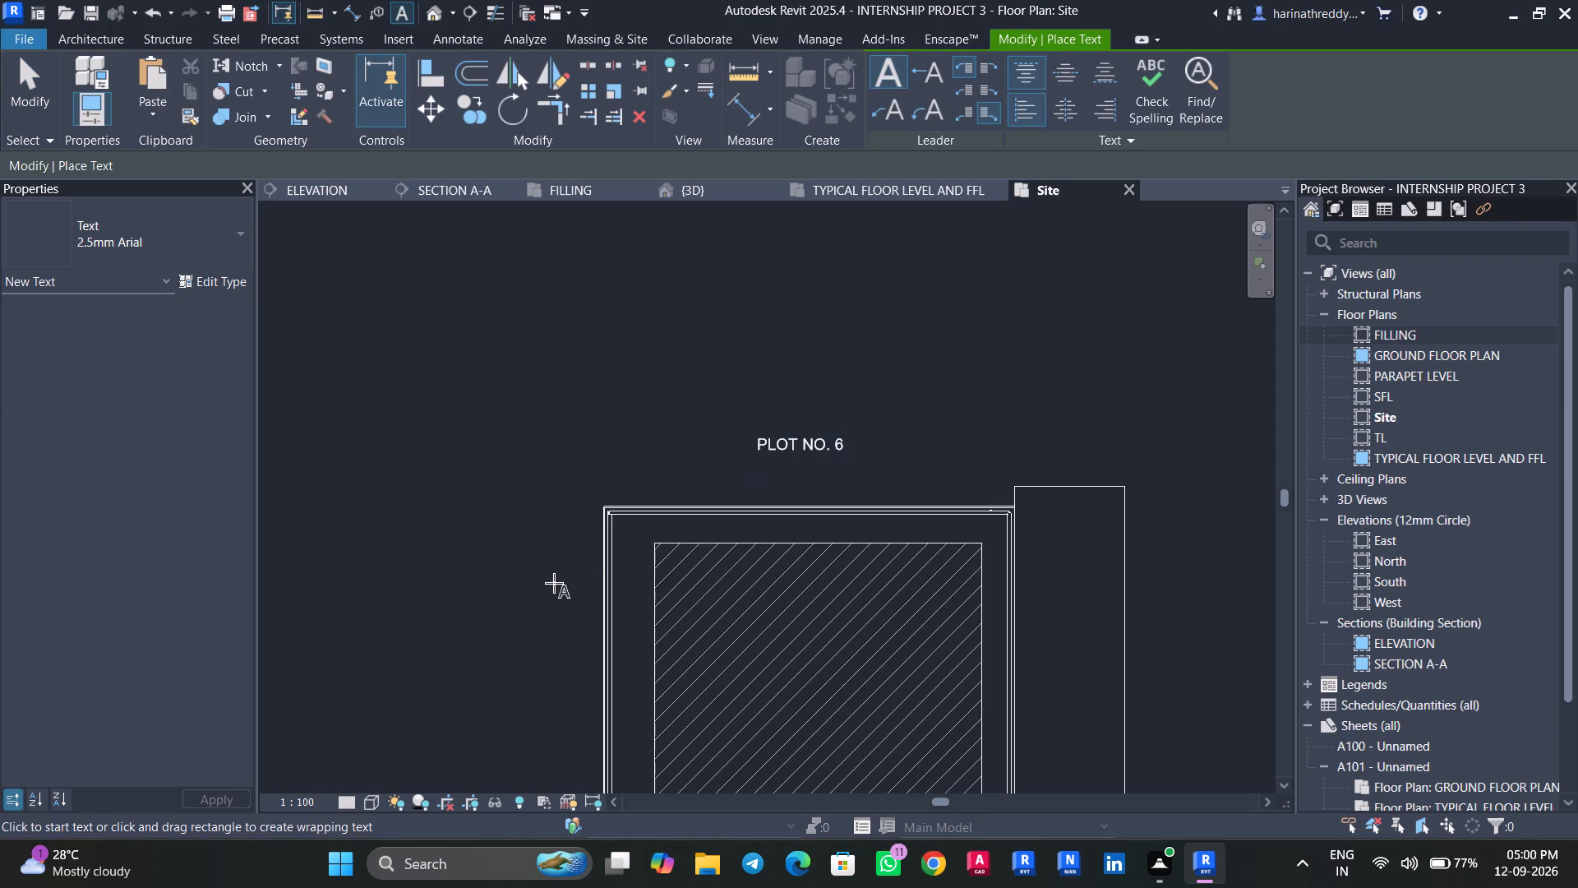
Place the text note "PLOT NO. 8" outside the plot's left boundary, opposite the 33' wide road.
{"action": "middle_click_drag", "start_coordinate": [563, 584], "coordinate": [588, 300]}
{"action": "left_click", "coordinate": [531, 458]}
{"action": "type", "text": "PLOT"}
{"action": "key", "text": "space"}
{"action": "type", "text": "NO"}
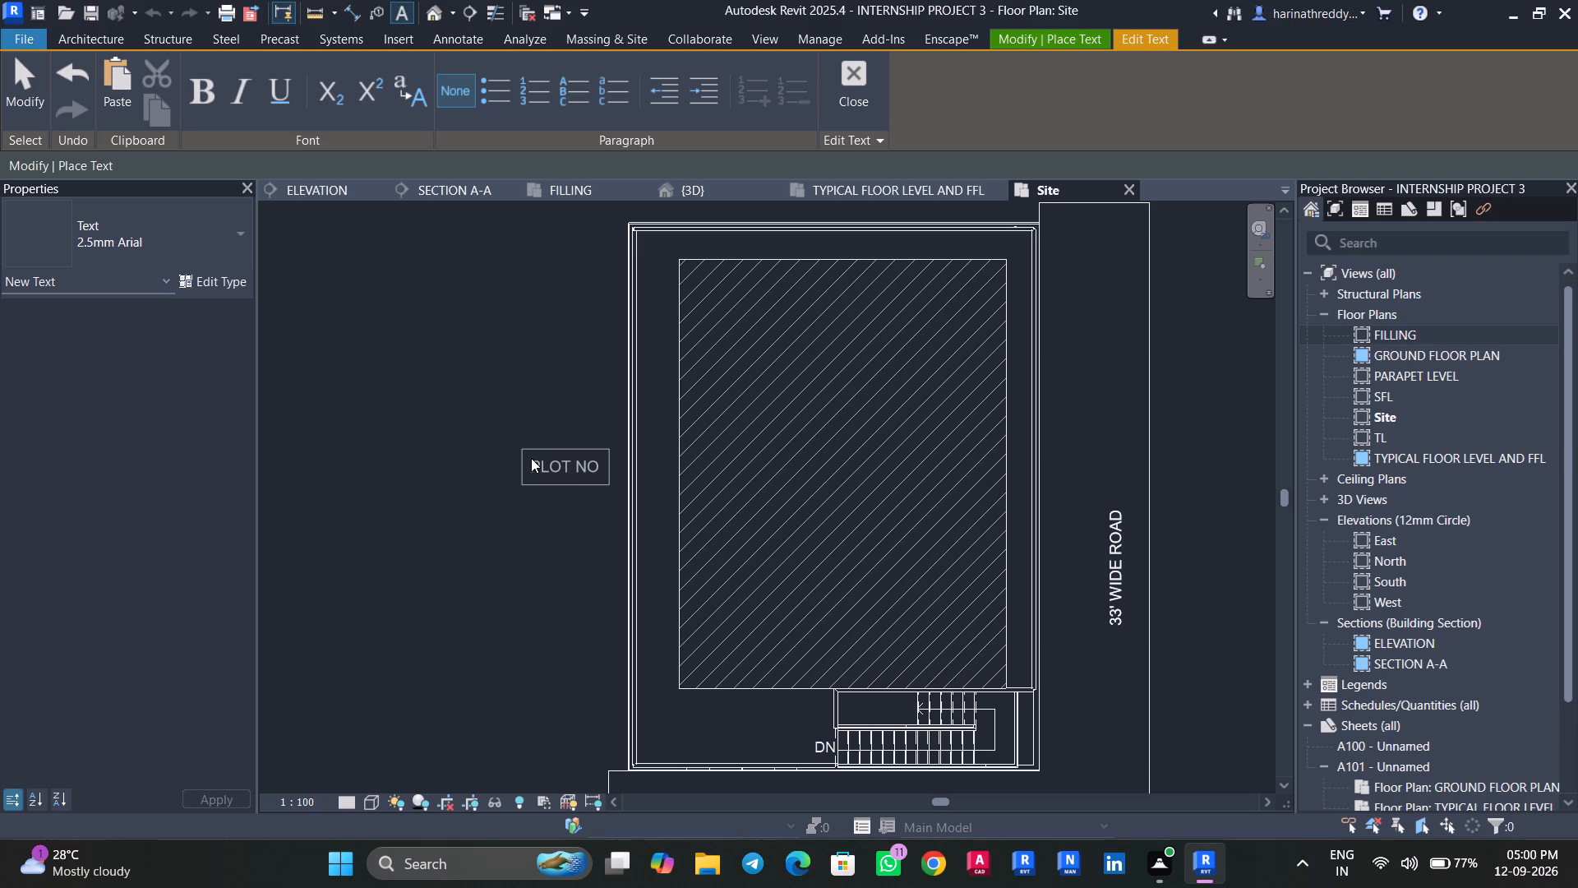
{"action": "type", "text": ". 8"}
{"action": "left_click", "coordinate": [533, 414]}
{"action": "key", "text": "Escape"}
{"action": "key", "text": "Escape"}
Rotate the "PLOT NO. 8" label to vertical so it reads along the plot's side boundary.
{"action": "left_click", "coordinate": [551, 464]}
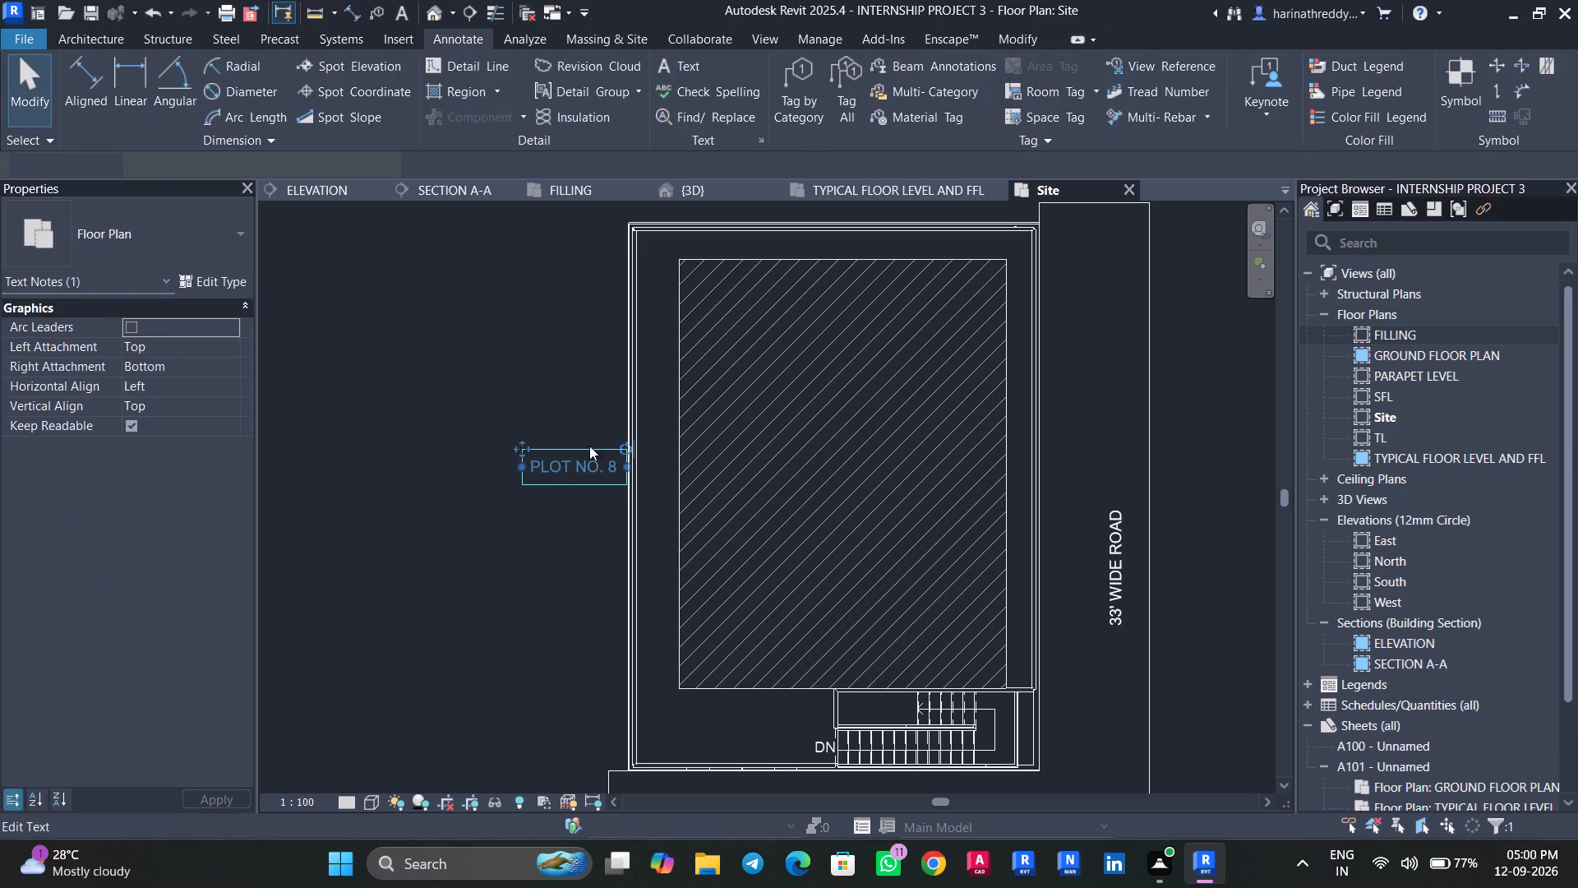
{"action": "left_click_drag", "start_coordinate": [630, 443], "coordinate": [546, 396]}
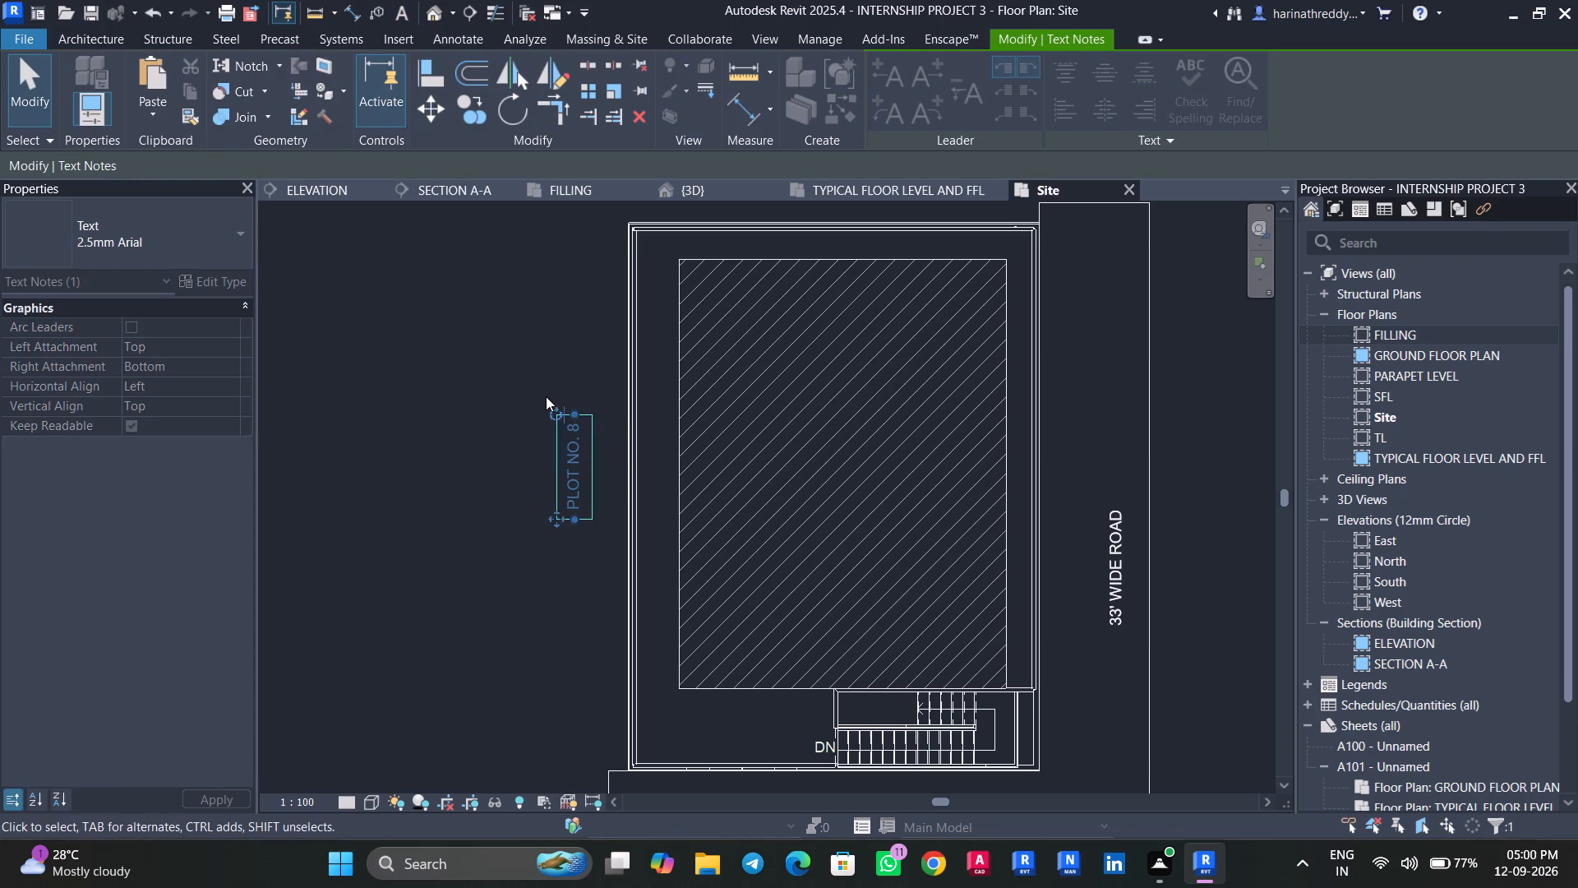
{"action": "key", "text": "Escape"}
{"action": "middle_click_drag", "start_coordinate": [533, 319], "coordinate": [474, 567]}
{"action": "left_click", "coordinate": [750, 397]}
{"action": "key", "text": "Escape"}
Add aligned dimensions from the plot boundary to the hatched region on the PLOT NO. 8 and PLOT NO. 6 sides.
{"action": "scroll", "coordinate": [537, 416], "scroll_direction": "down", "scroll_amount": 2}
{"action": "scroll", "coordinate": [537, 416], "scroll_direction": "up", "scroll_amount": 1}
{"action": "middle_click_drag", "start_coordinate": [537, 416], "coordinate": [535, 378]}
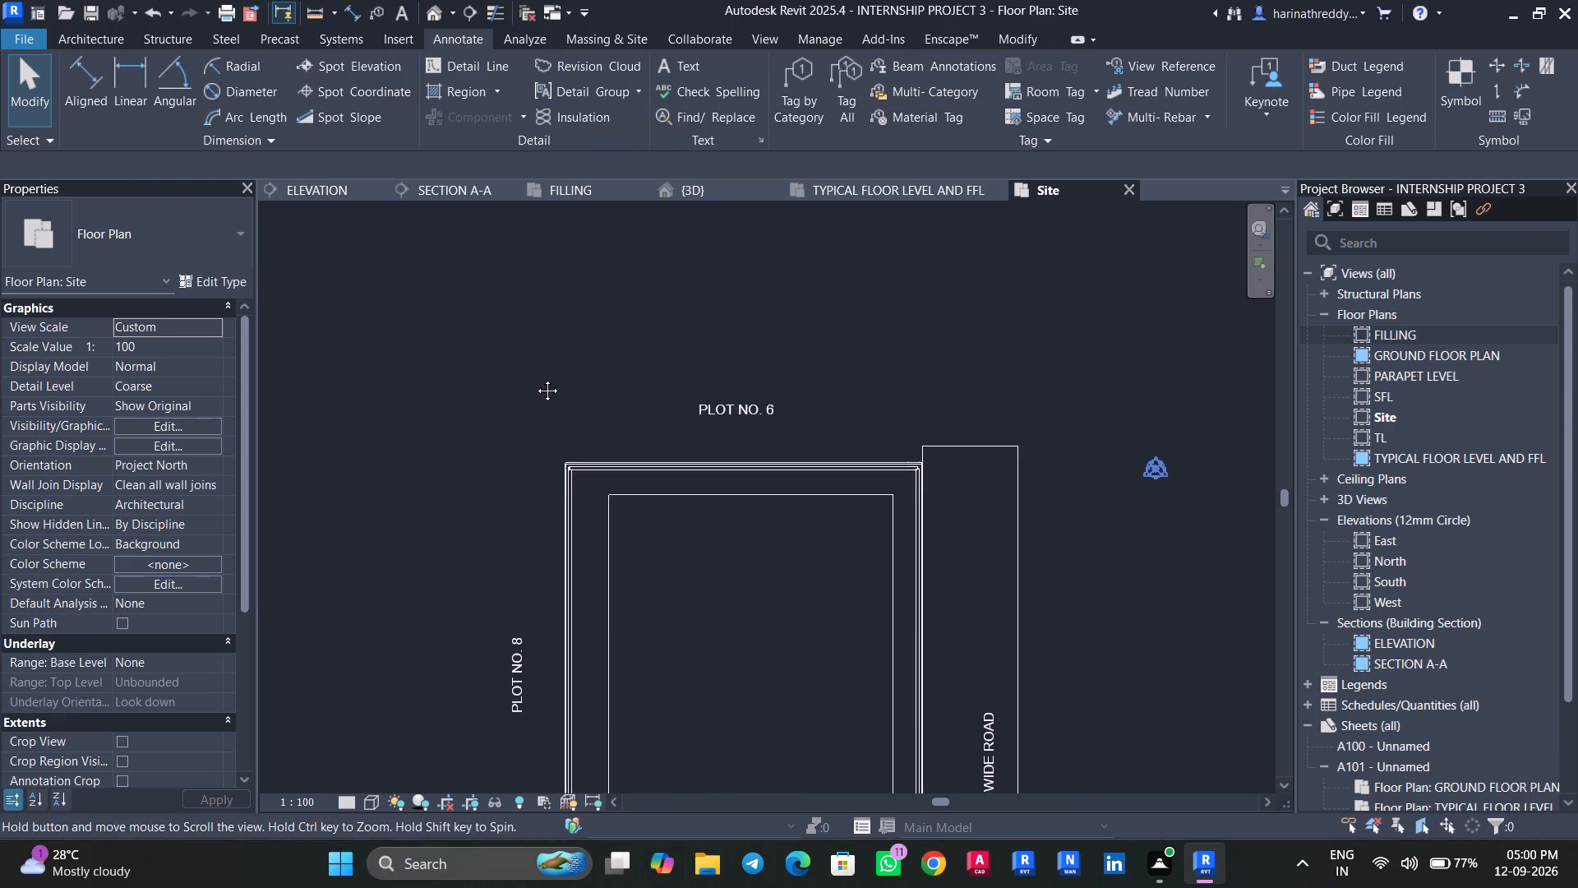
{"action": "middle_click_drag", "start_coordinate": [535, 378], "coordinate": [547, 307]}
{"action": "key", "text": "d"}
{"action": "key", "text": "i"}
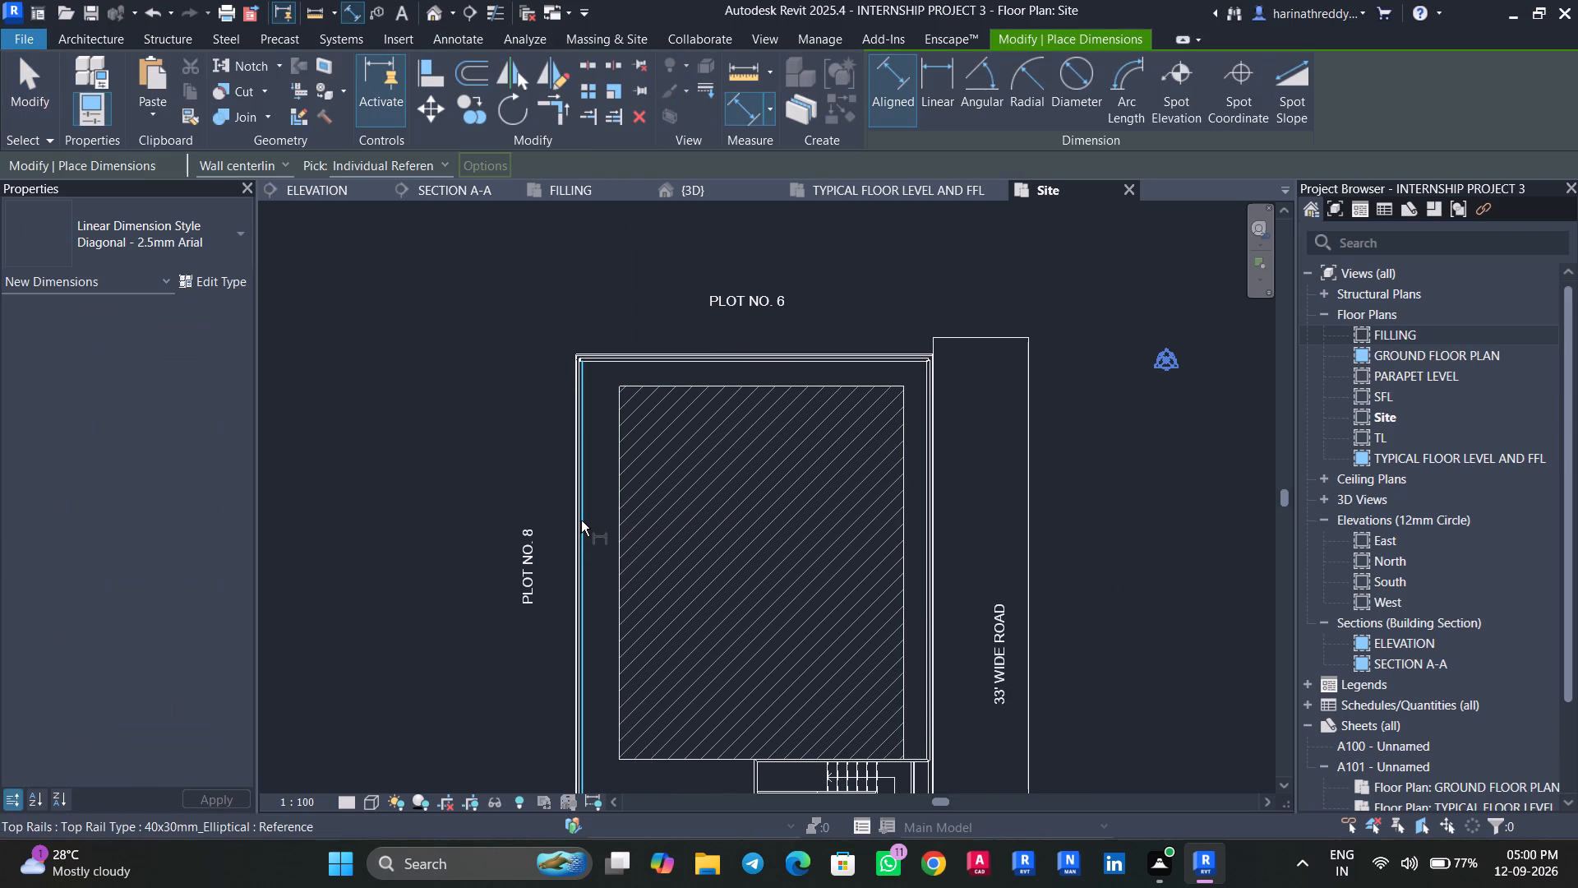
{"action": "scroll", "coordinate": [580, 521], "scroll_direction": "up", "scroll_amount": 1}
{"action": "left_click", "coordinate": [580, 521]}
{"action": "left_click", "coordinate": [630, 532]}
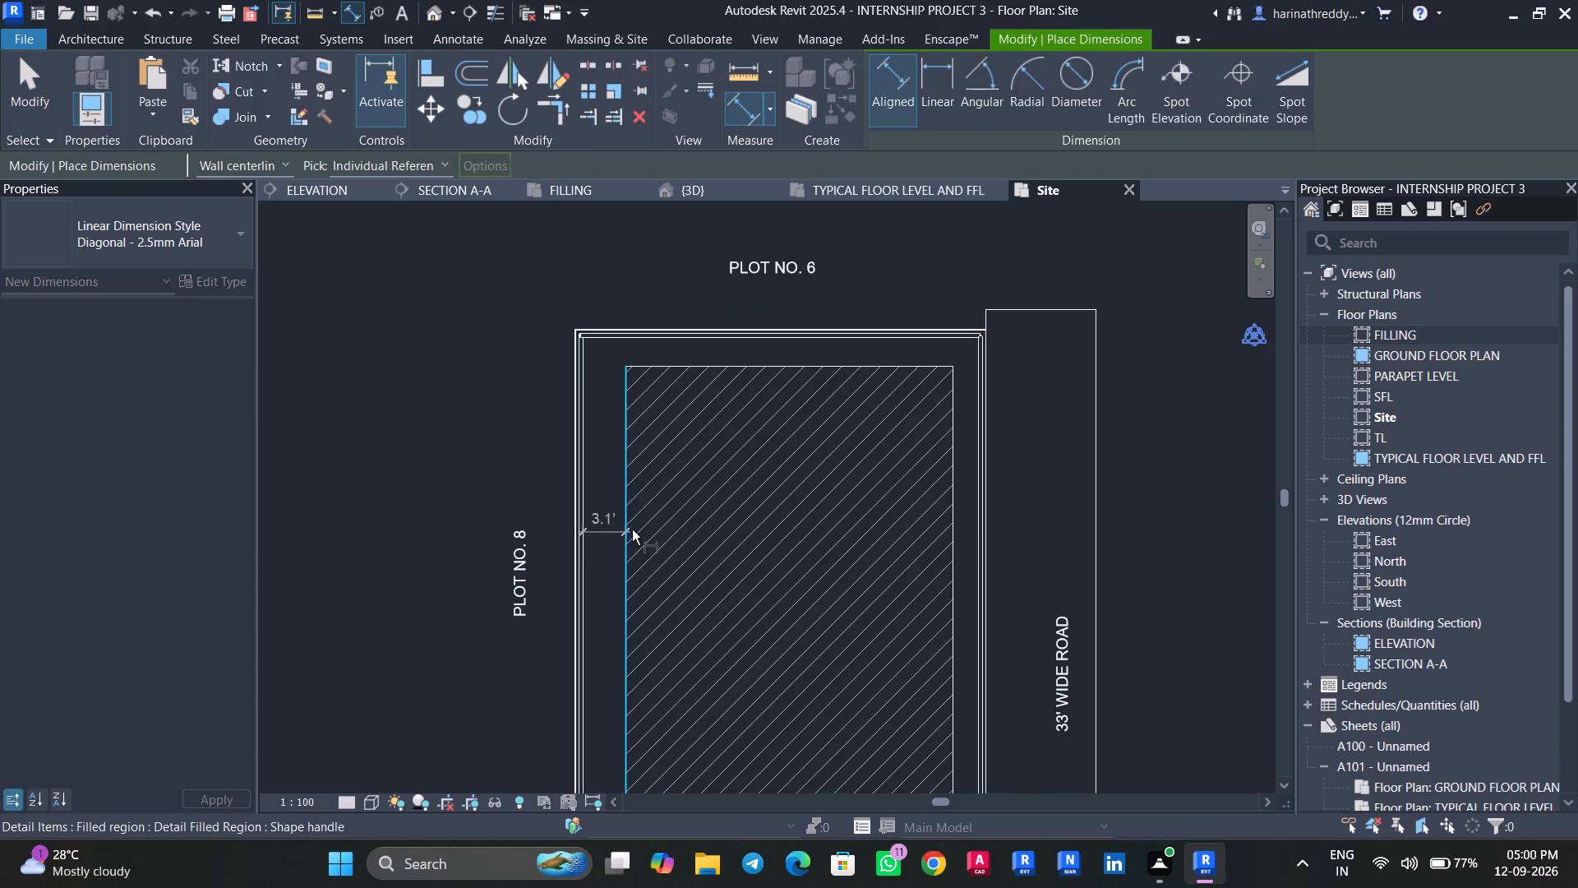
{"action": "left_click", "coordinate": [669, 507]}
{"action": "key", "text": "Escape"}
{"action": "left_click", "coordinate": [786, 342]}
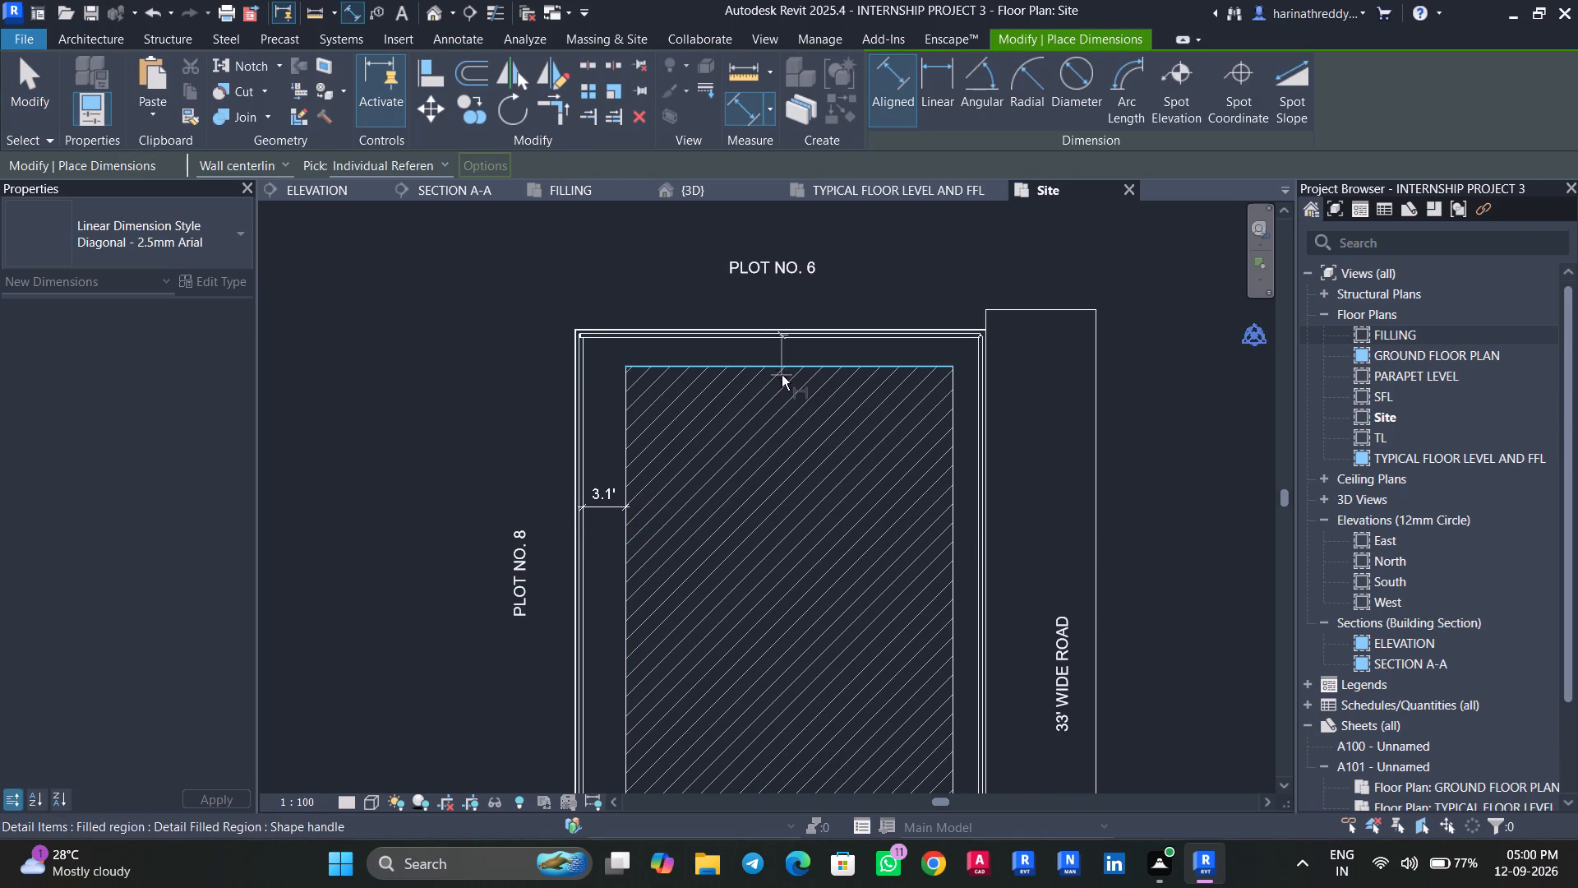
{"action": "left_click", "coordinate": [784, 366]}
{"action": "left_click", "coordinate": [769, 446]}
{"action": "key", "text": "Escape"}
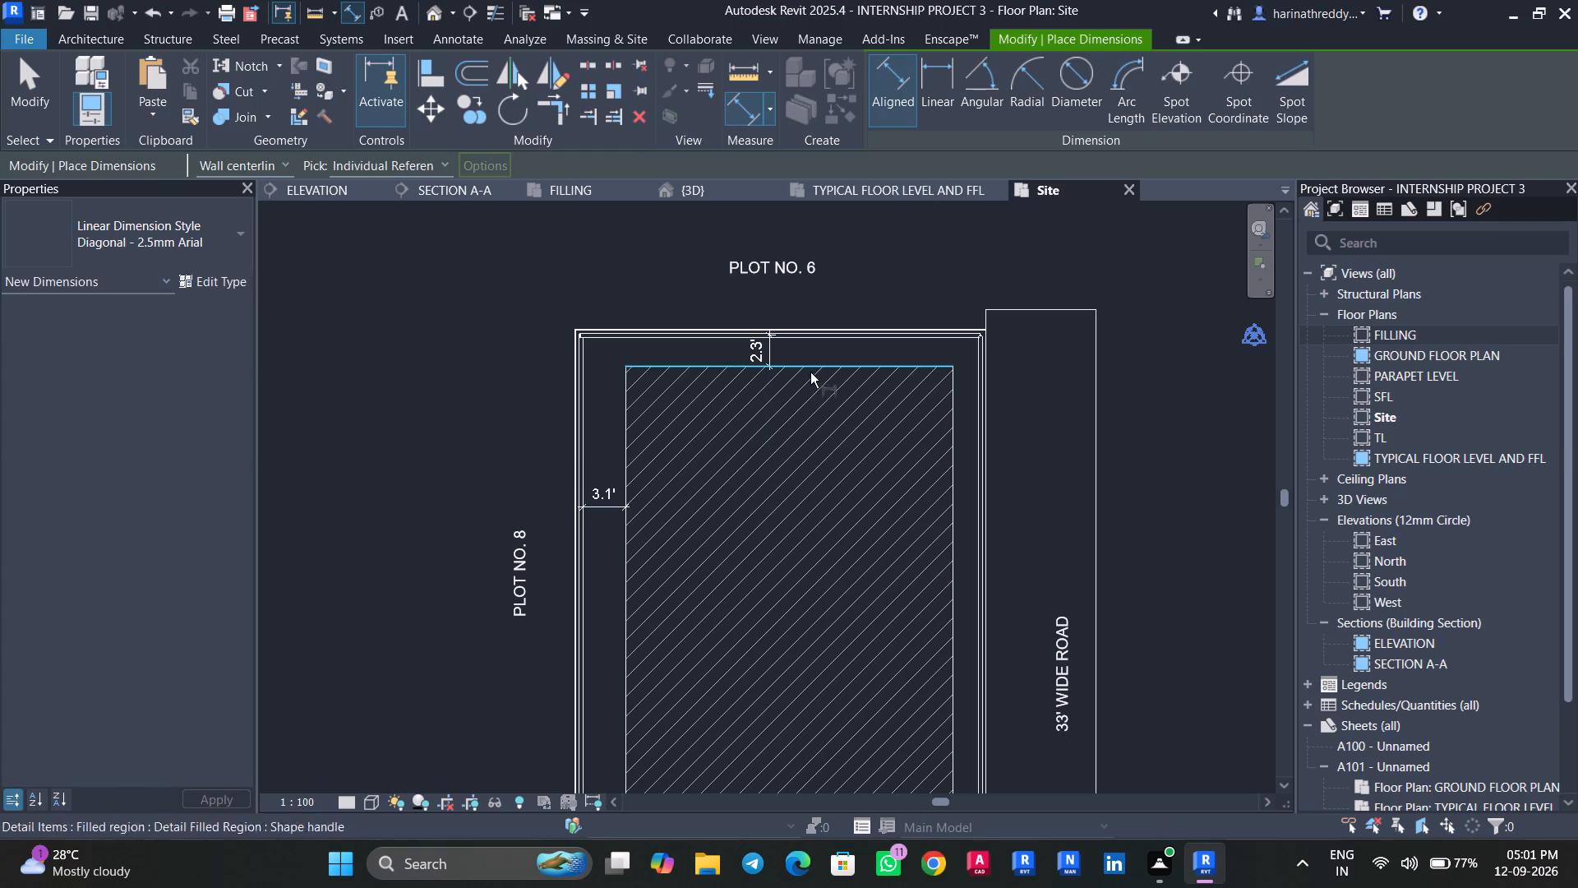
{"action": "key", "text": "Escape"}
{"action": "key", "text": "Escape"}
Set the hatched region's offset from the boundary to 3' on the PLOT NO. 8 side and 2' on the PLOT NO. 6 side.
{"action": "left_click", "coordinate": [810, 371]}
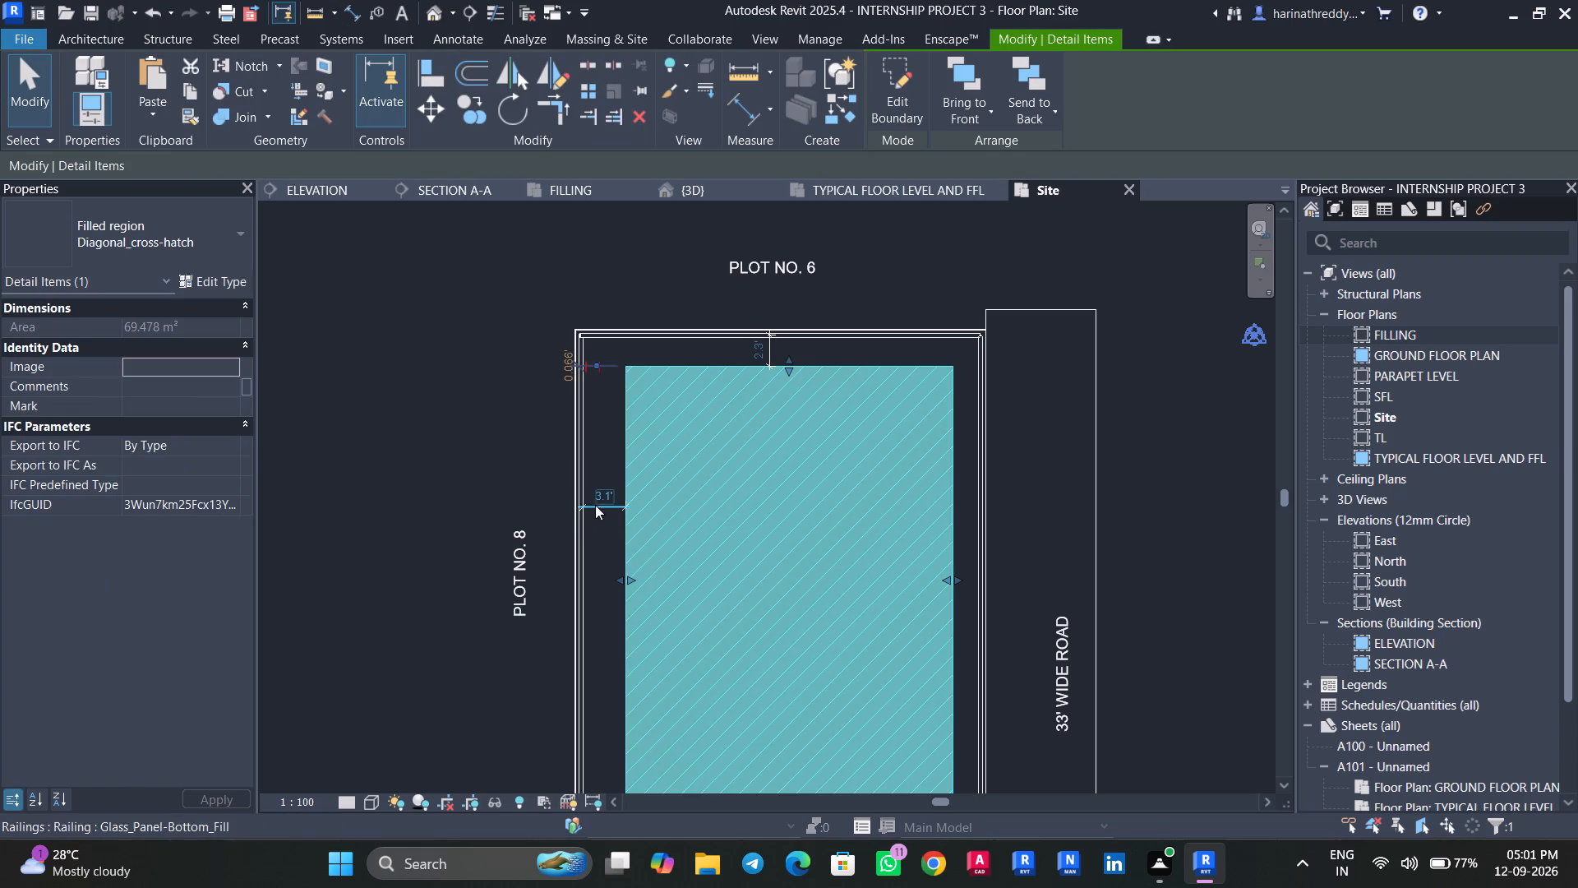
{"action": "left_click", "coordinate": [602, 493]}
{"action": "type", "text": "3'"}
{"action": "key", "text": "Return"}
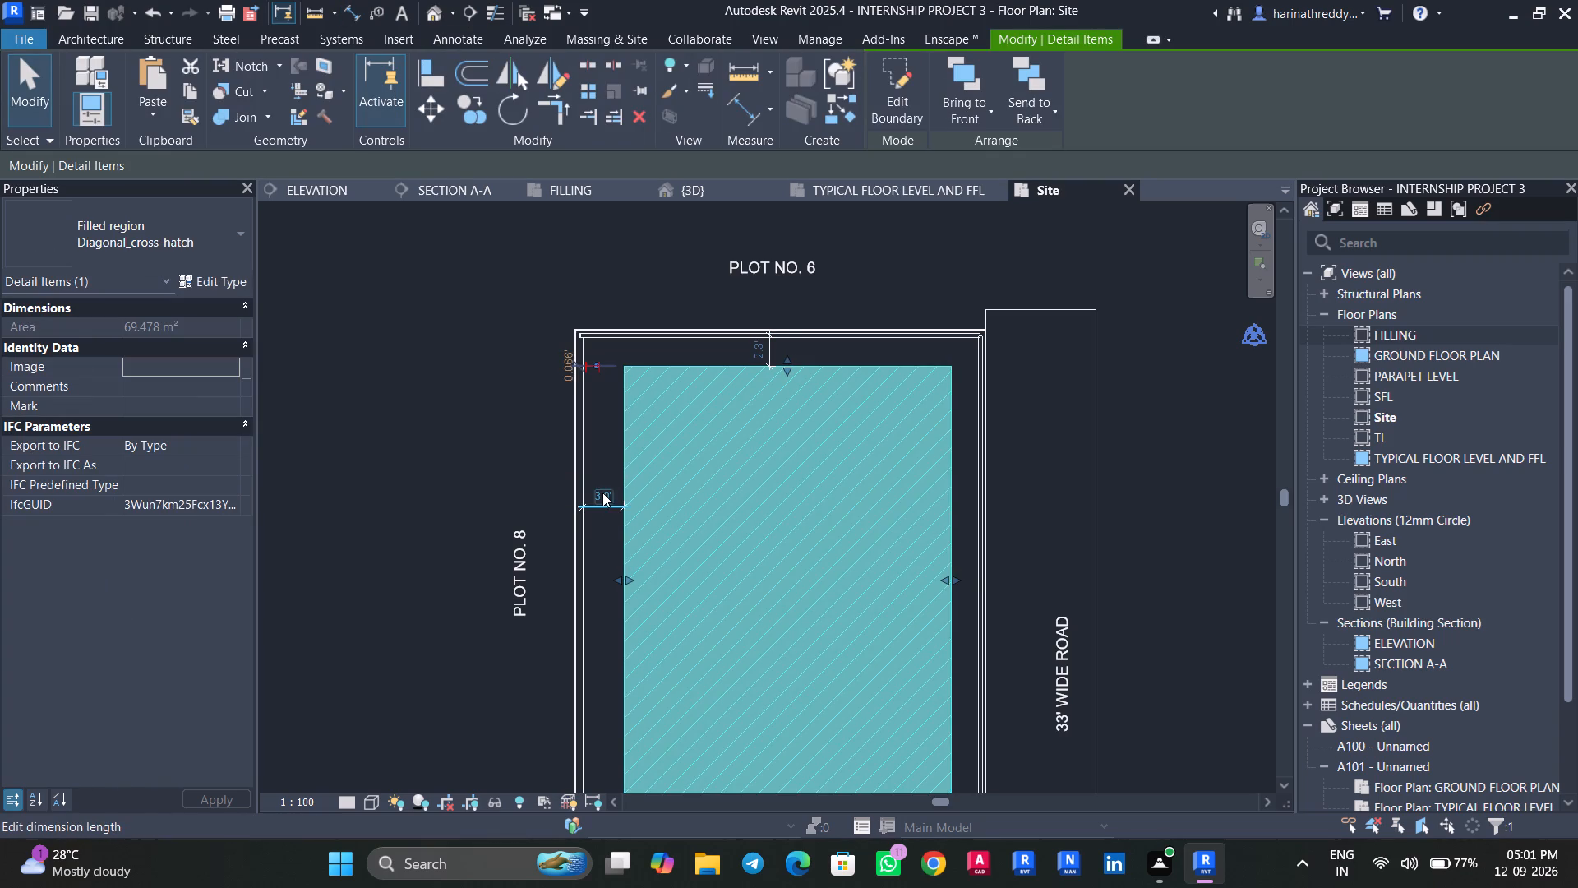
{"action": "left_click", "coordinate": [759, 354]}
{"action": "type", "text": "2'"}
{"action": "key", "text": "Return"}
{"action": "key", "text": "Escape"}
{"action": "key", "text": "Escape"}
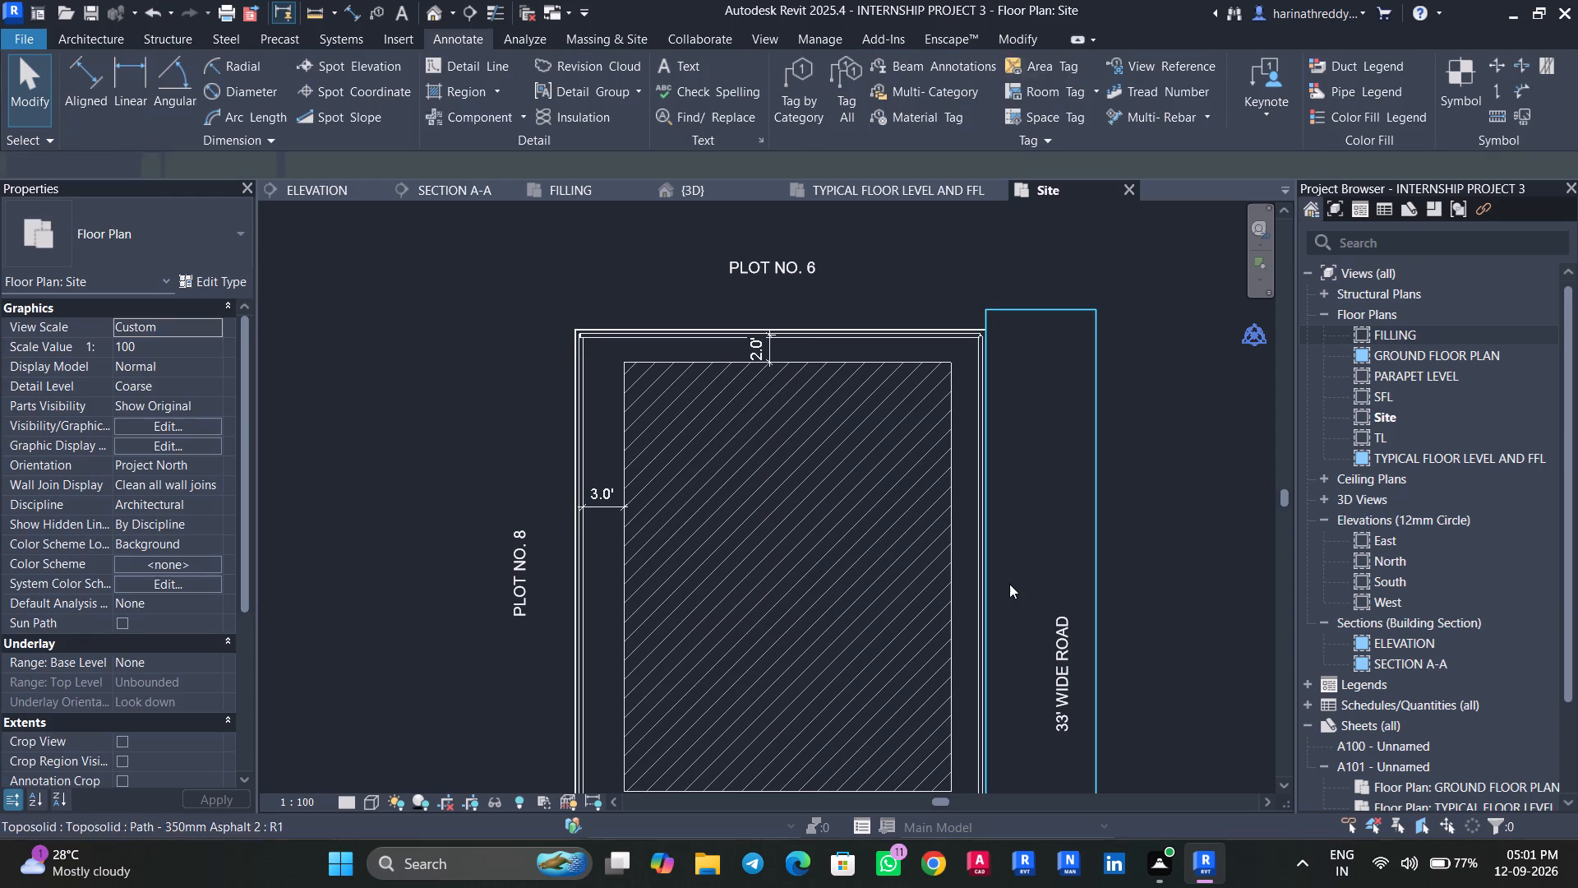
Add an aligned dimension between the hatched region and the plot boundary on the 33' wide road side.
{"action": "type", "text": "DI"}
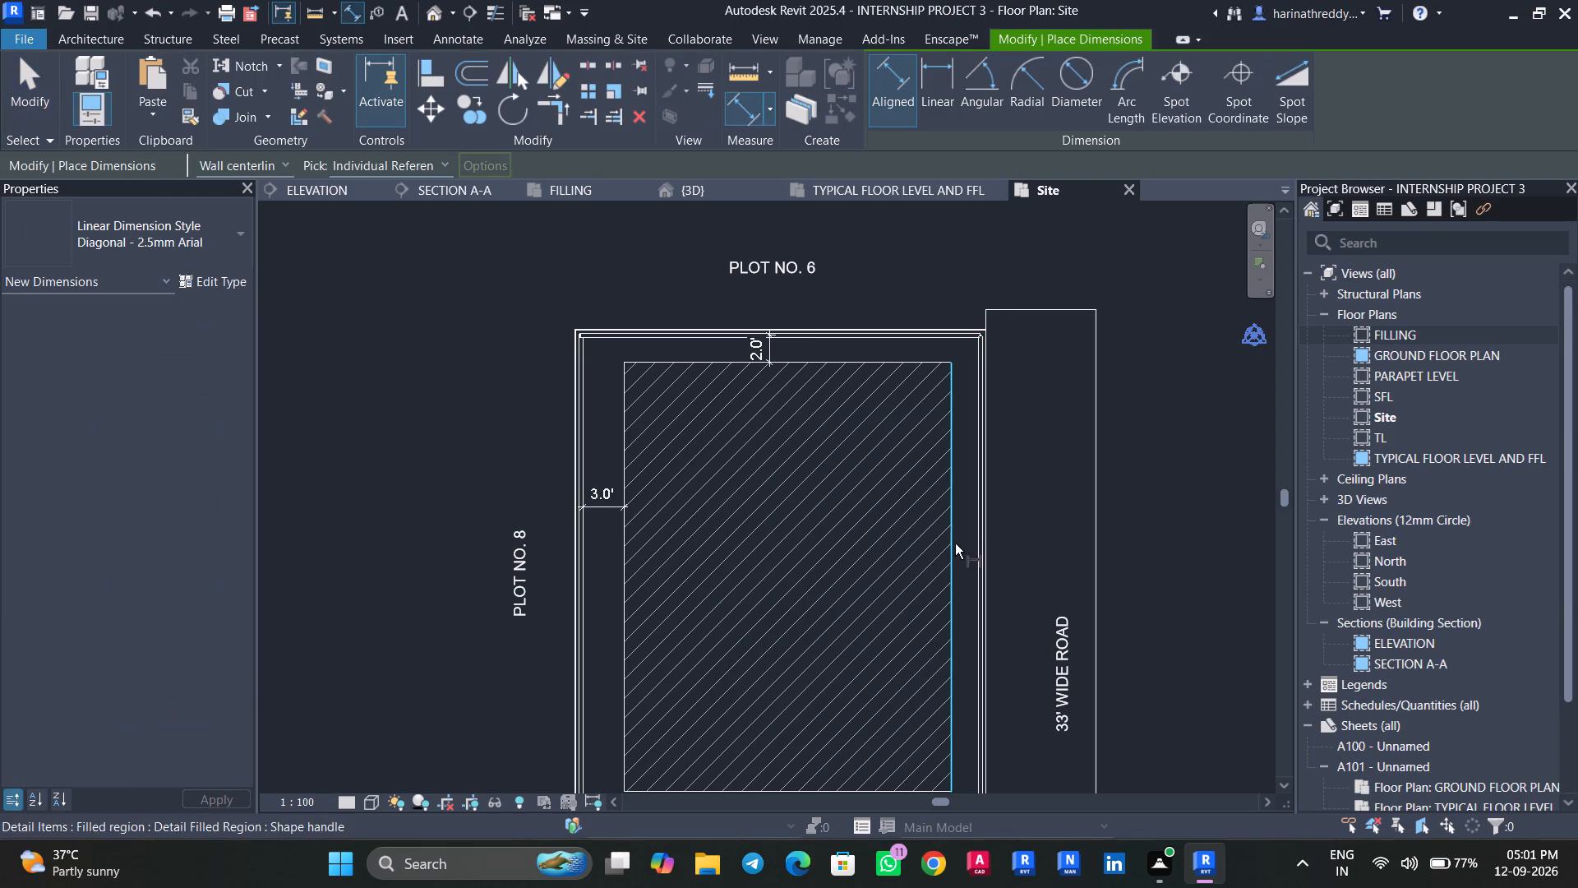
{"action": "left_click", "coordinate": [955, 543]}
{"action": "left_click", "coordinate": [975, 548]}
{"action": "left_click", "coordinate": [1019, 536]}
{"action": "key", "text": "Escape"}
{"action": "key", "text": "Escape"}
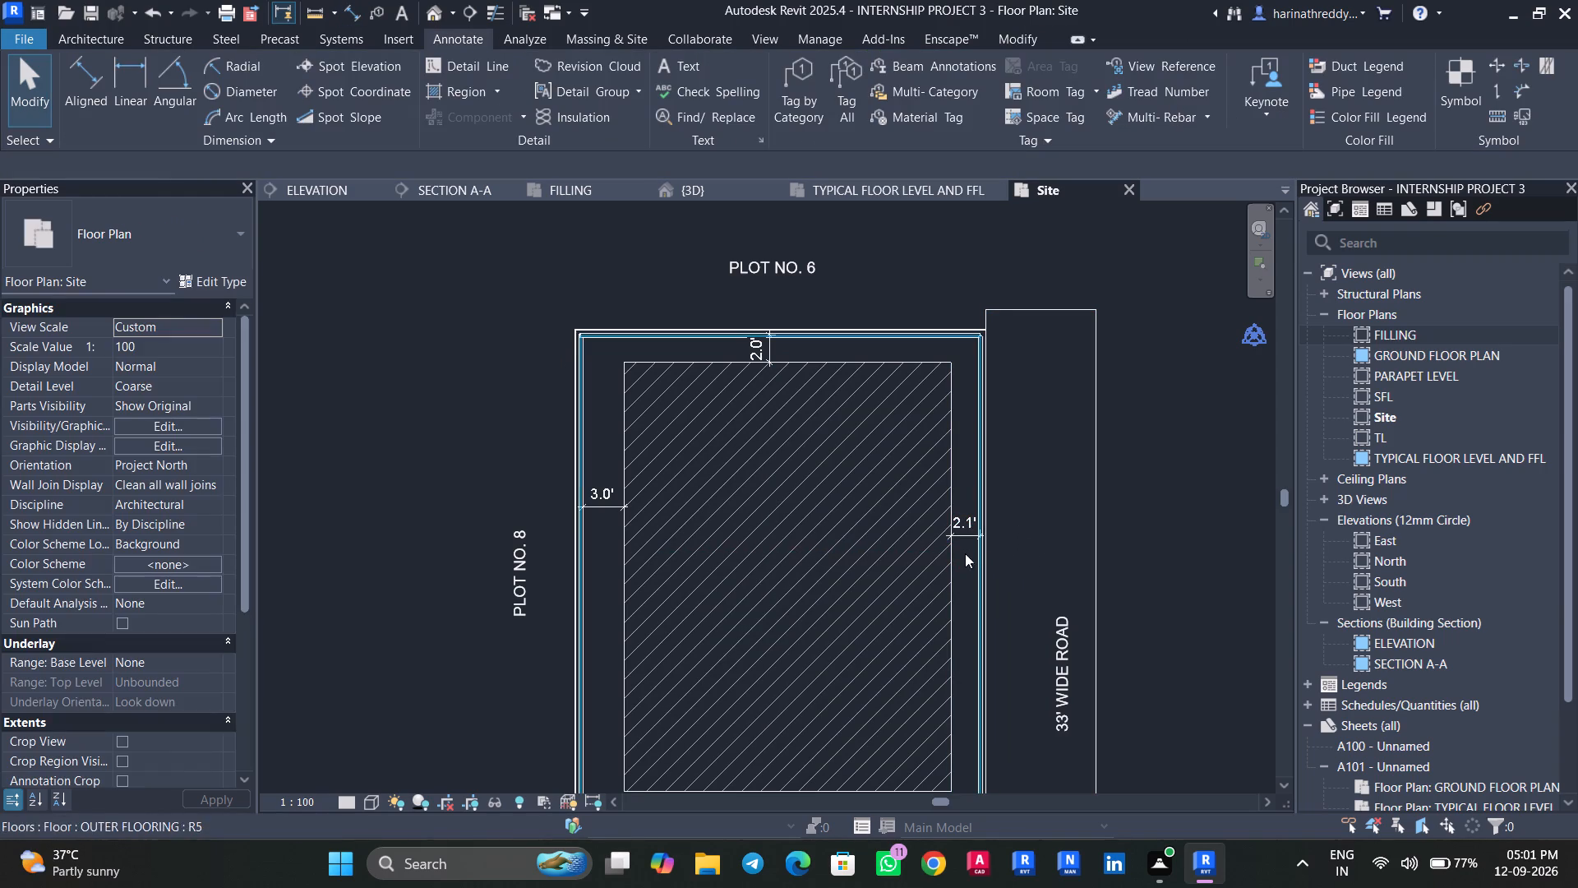
Set the hatched region's offset from the boundary on the 33' wide road side to 1.9'.
{"action": "left_click", "coordinate": [949, 560]}
{"action": "left_click", "coordinate": [965, 527]}
{"action": "type", "text": "1.9'"}
{"action": "key", "text": "Return"}
{"action": "key", "text": "Escape"}
{"action": "key", "text": "Escape"}
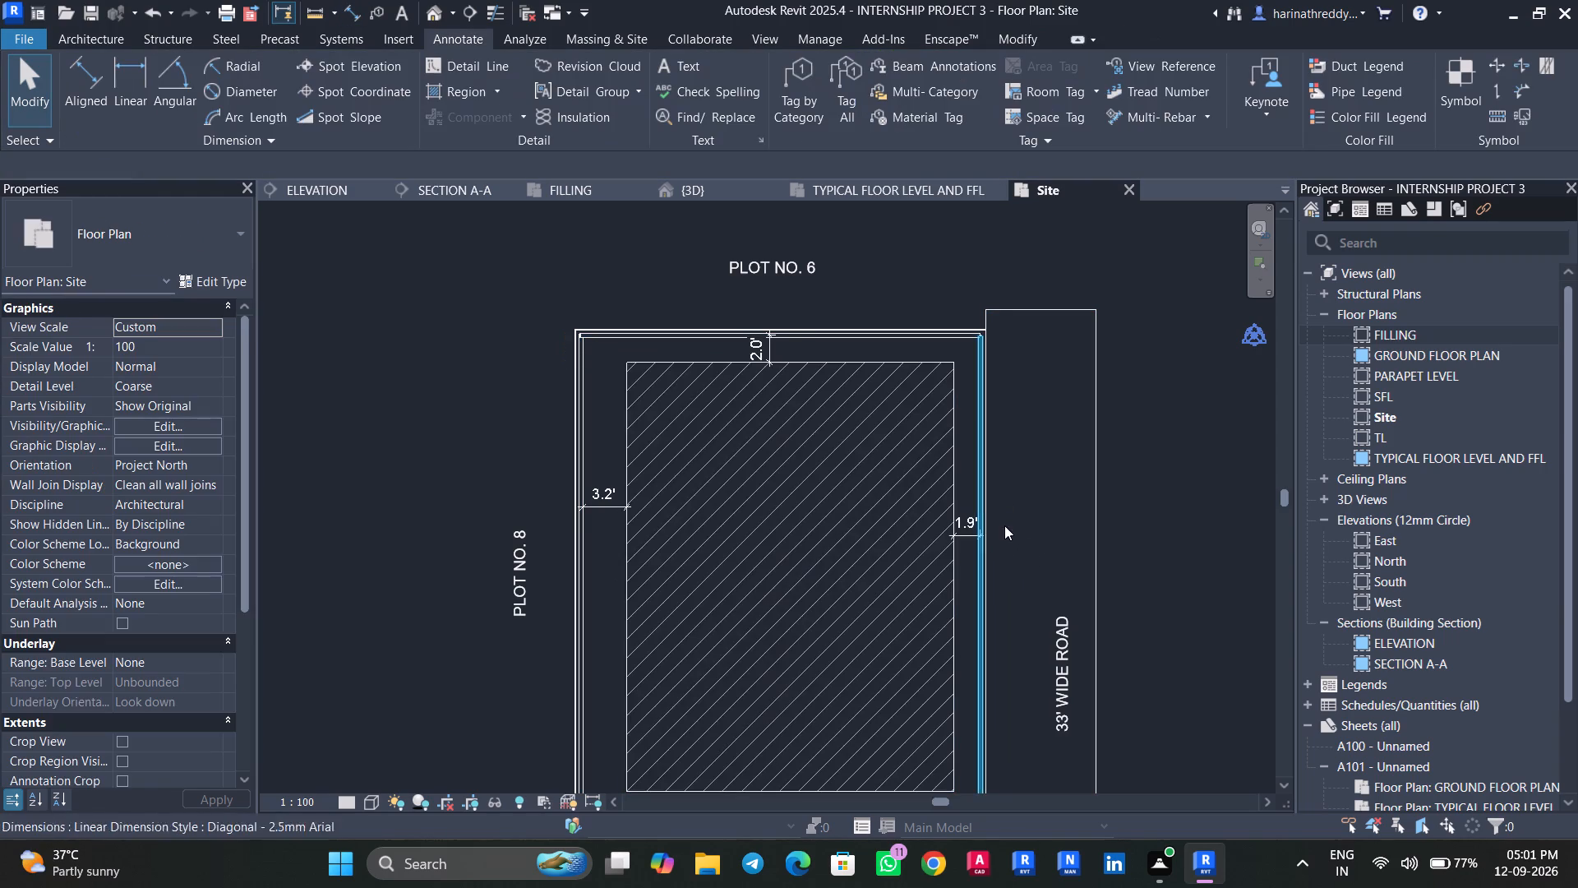
Save the project with the labelled and dimensioned site plan.
{"action": "scroll", "coordinate": [1014, 513], "scroll_direction": "down", "scroll_amount": 5}
{"action": "middle_click_drag", "start_coordinate": [1014, 512], "coordinate": [999, 440]}
{"action": "key", "text": "ctrl+s"}
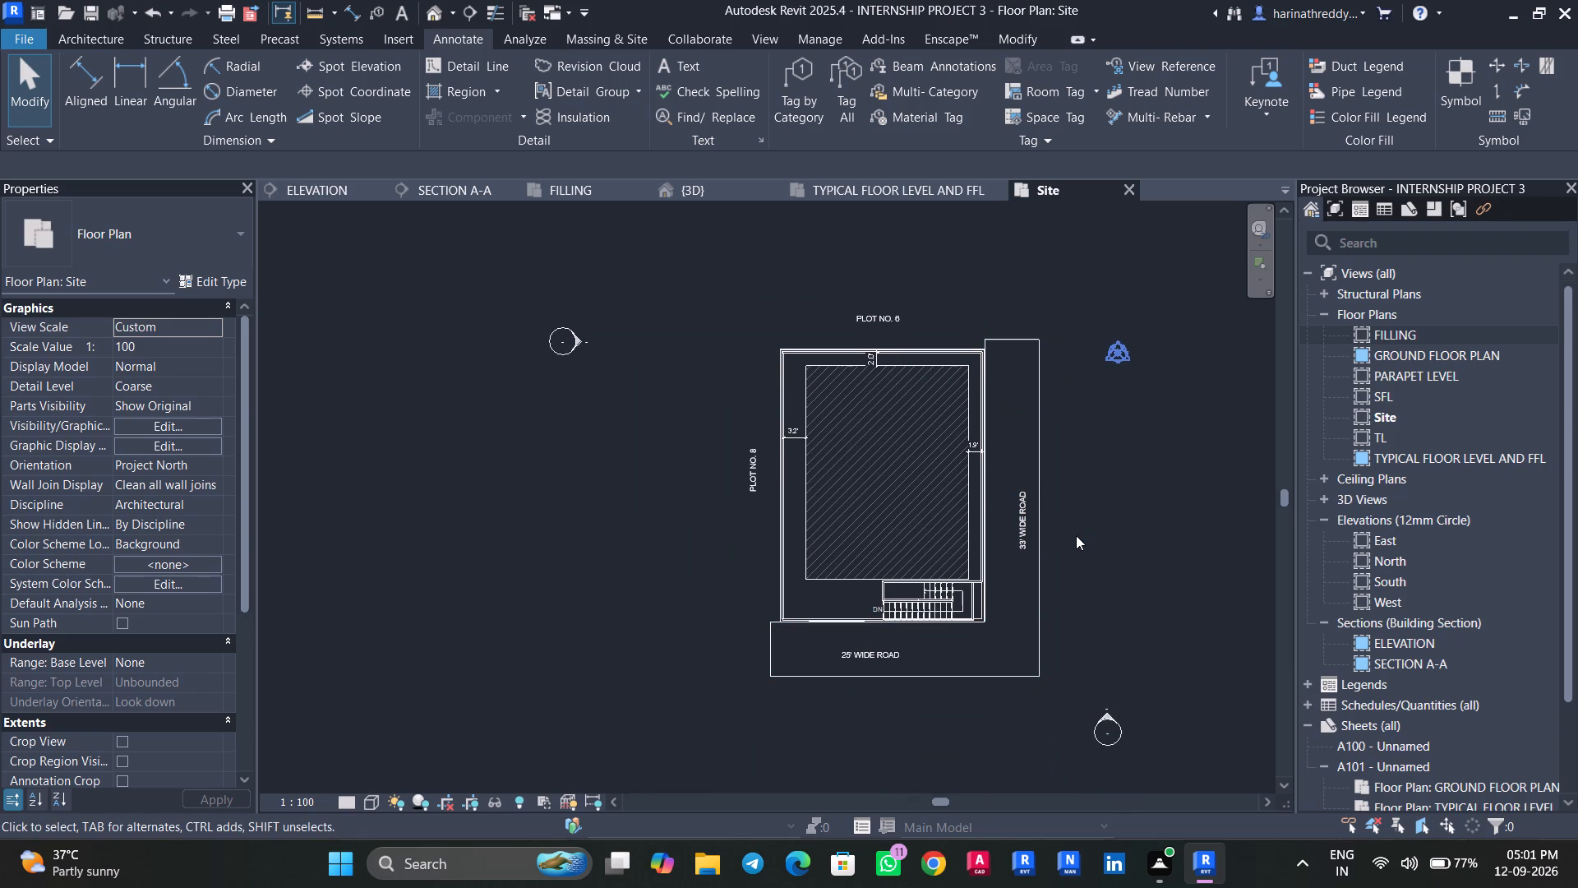
{"action": "key", "text": "ctrl+s"}
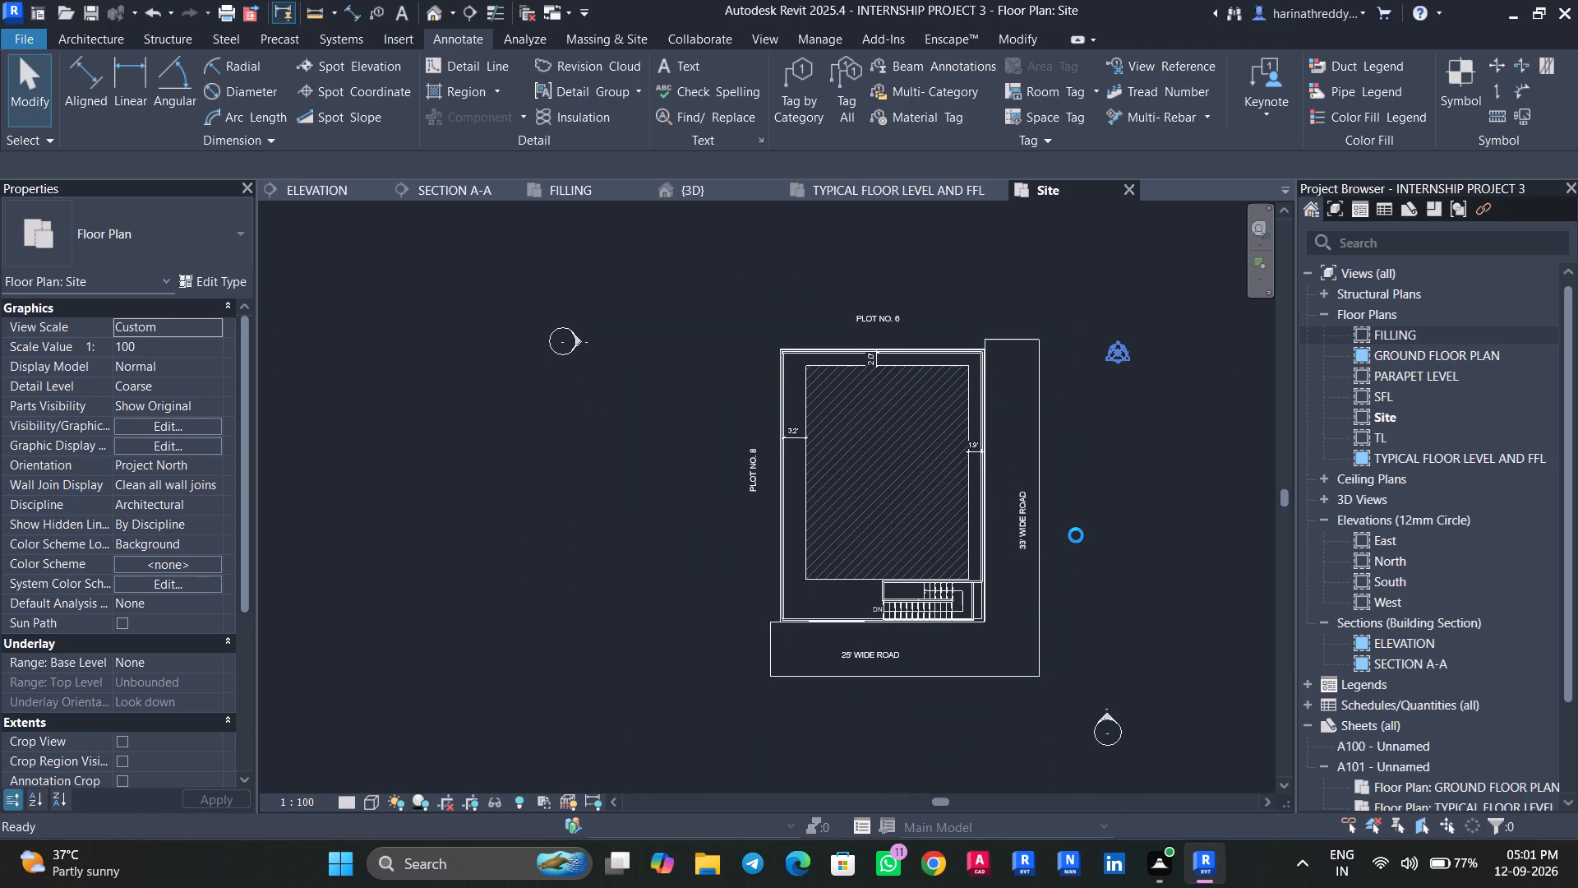
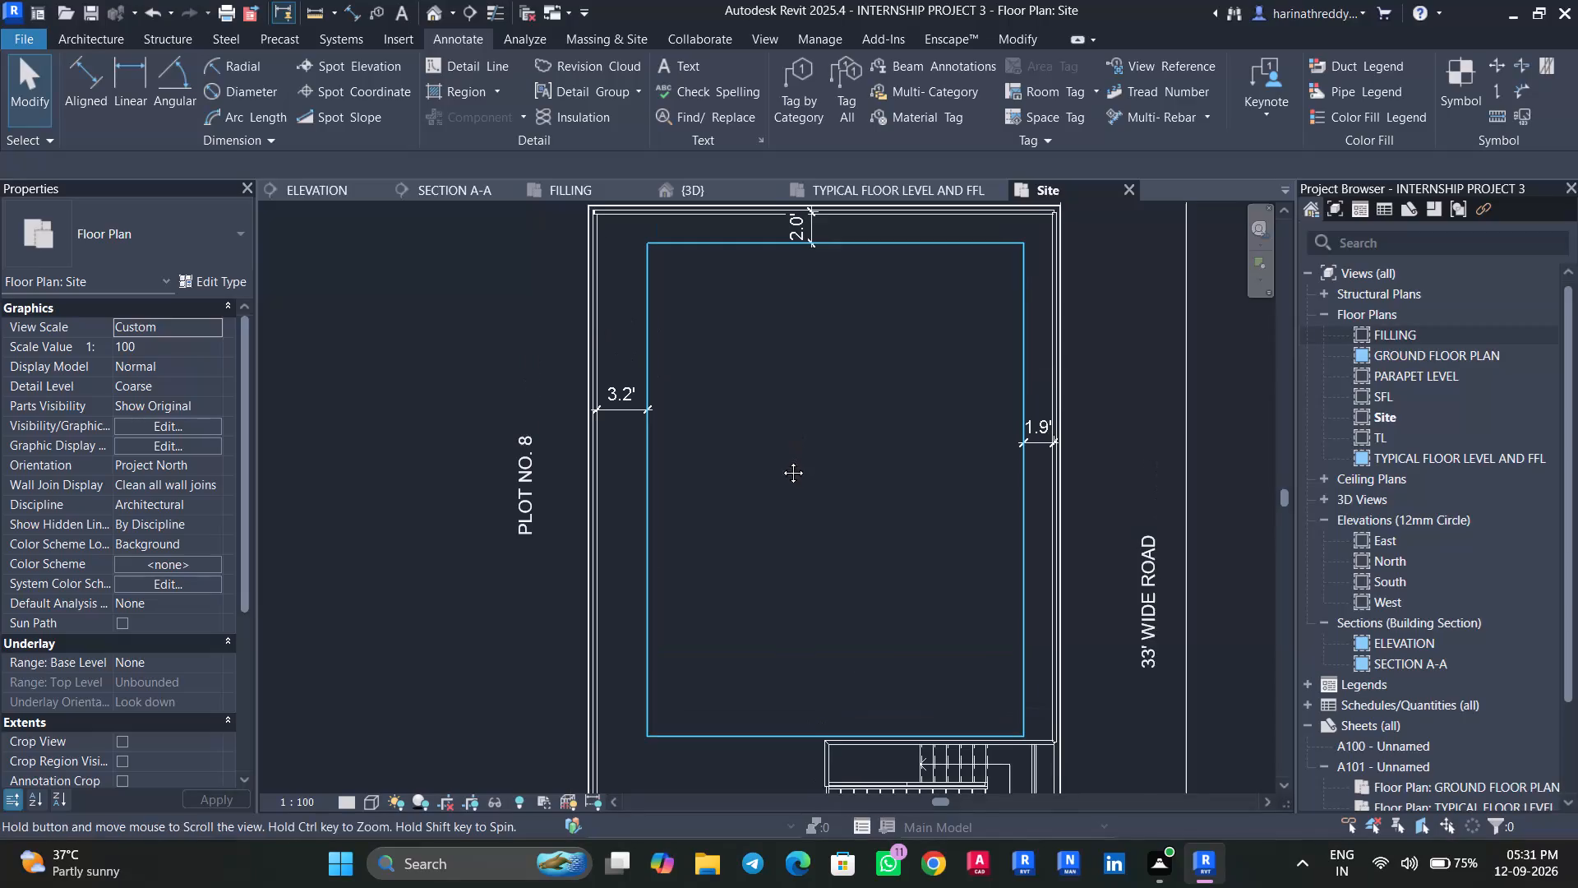
Check the floor label inside the hatched area of the reference site plan in the FILLING view.
{"action": "type", "text": "TX"}
{"action": "left_click", "coordinate": [785, 417]}
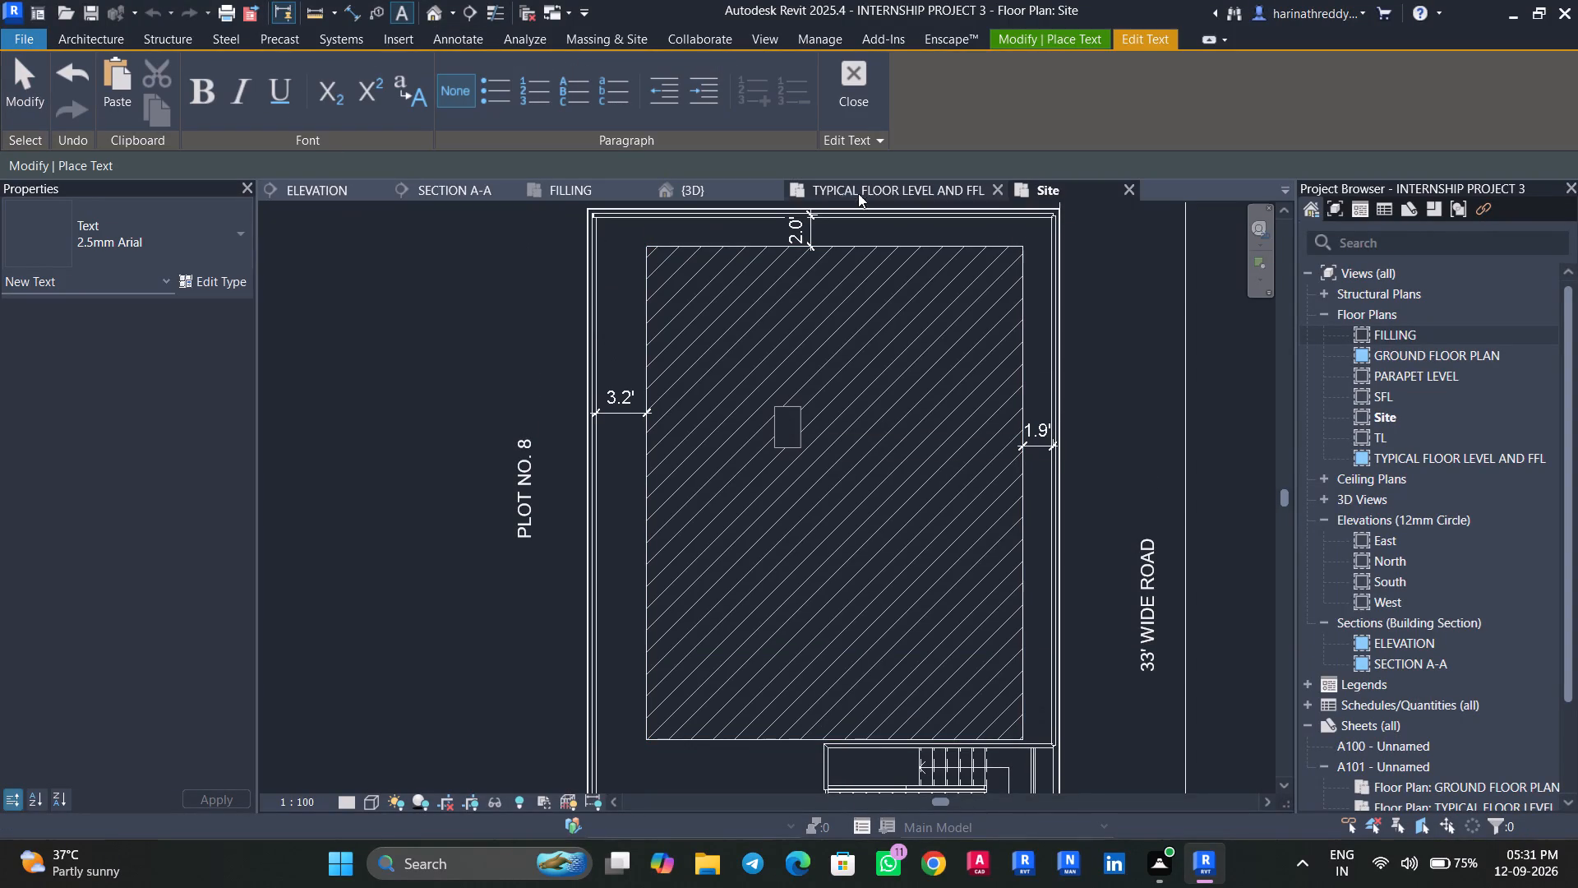
{"action": "left_click", "coordinate": [569, 192]}
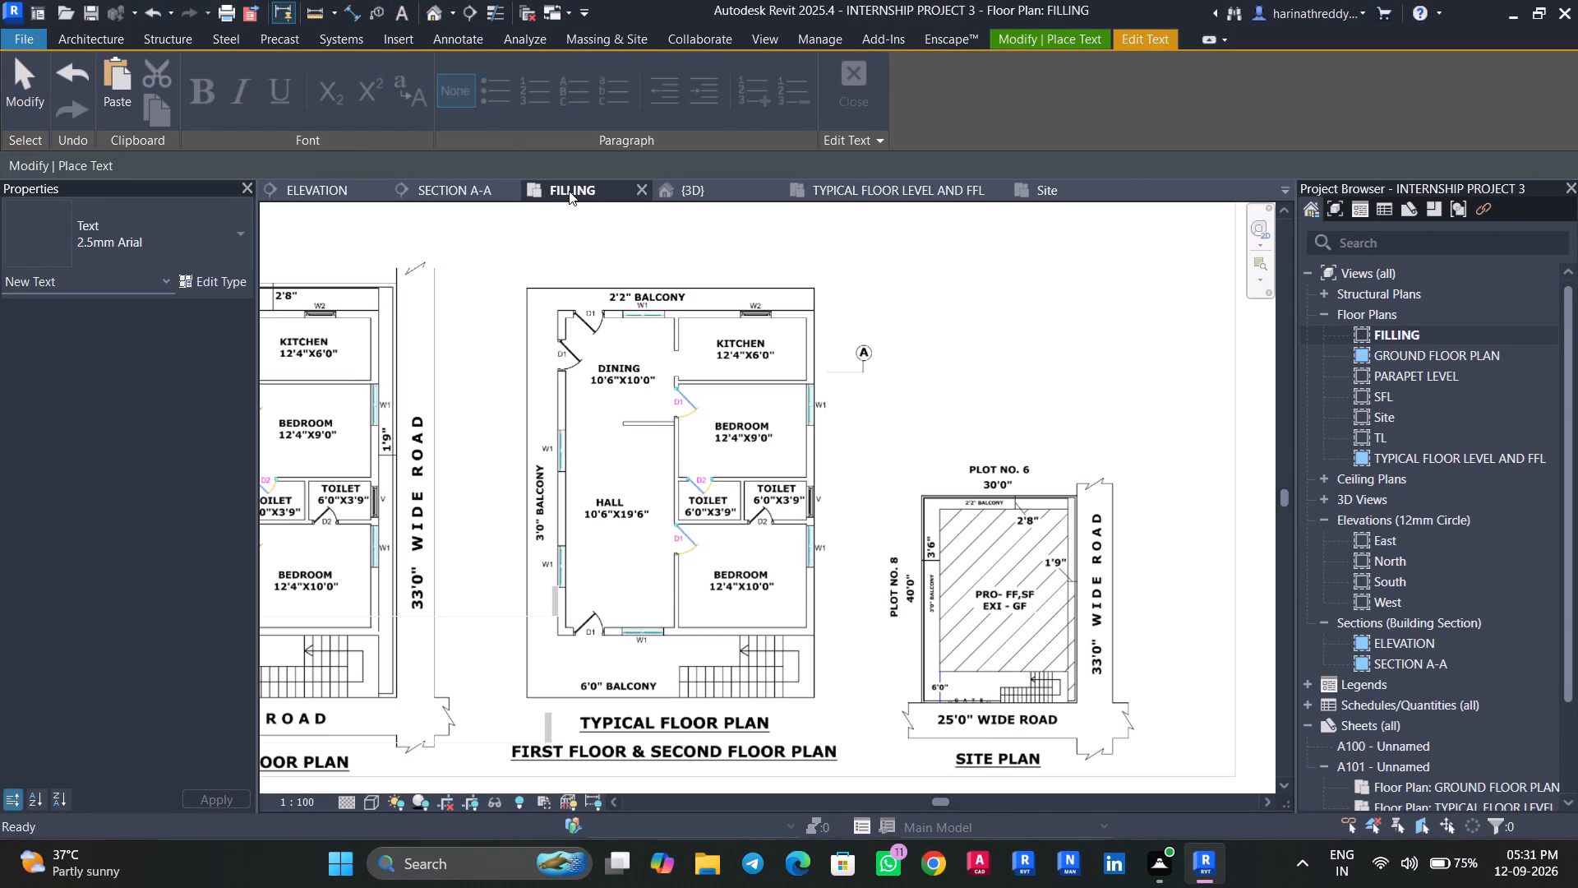
{"action": "key", "text": "Escape"}
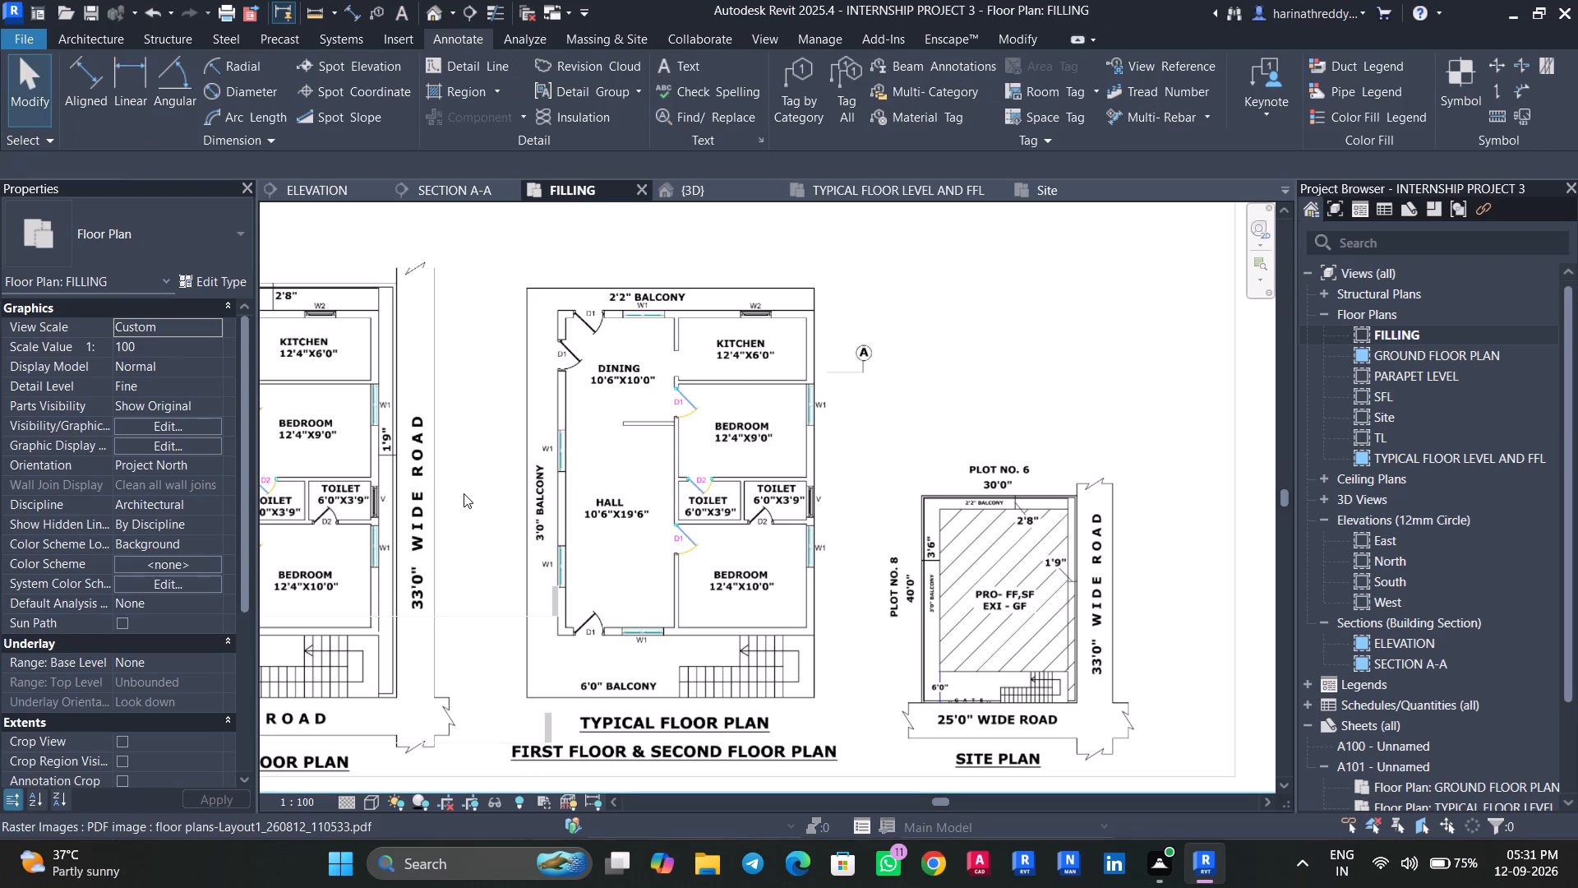
{"action": "scroll", "coordinate": [1013, 614], "scroll_direction": "up", "scroll_amount": 6}
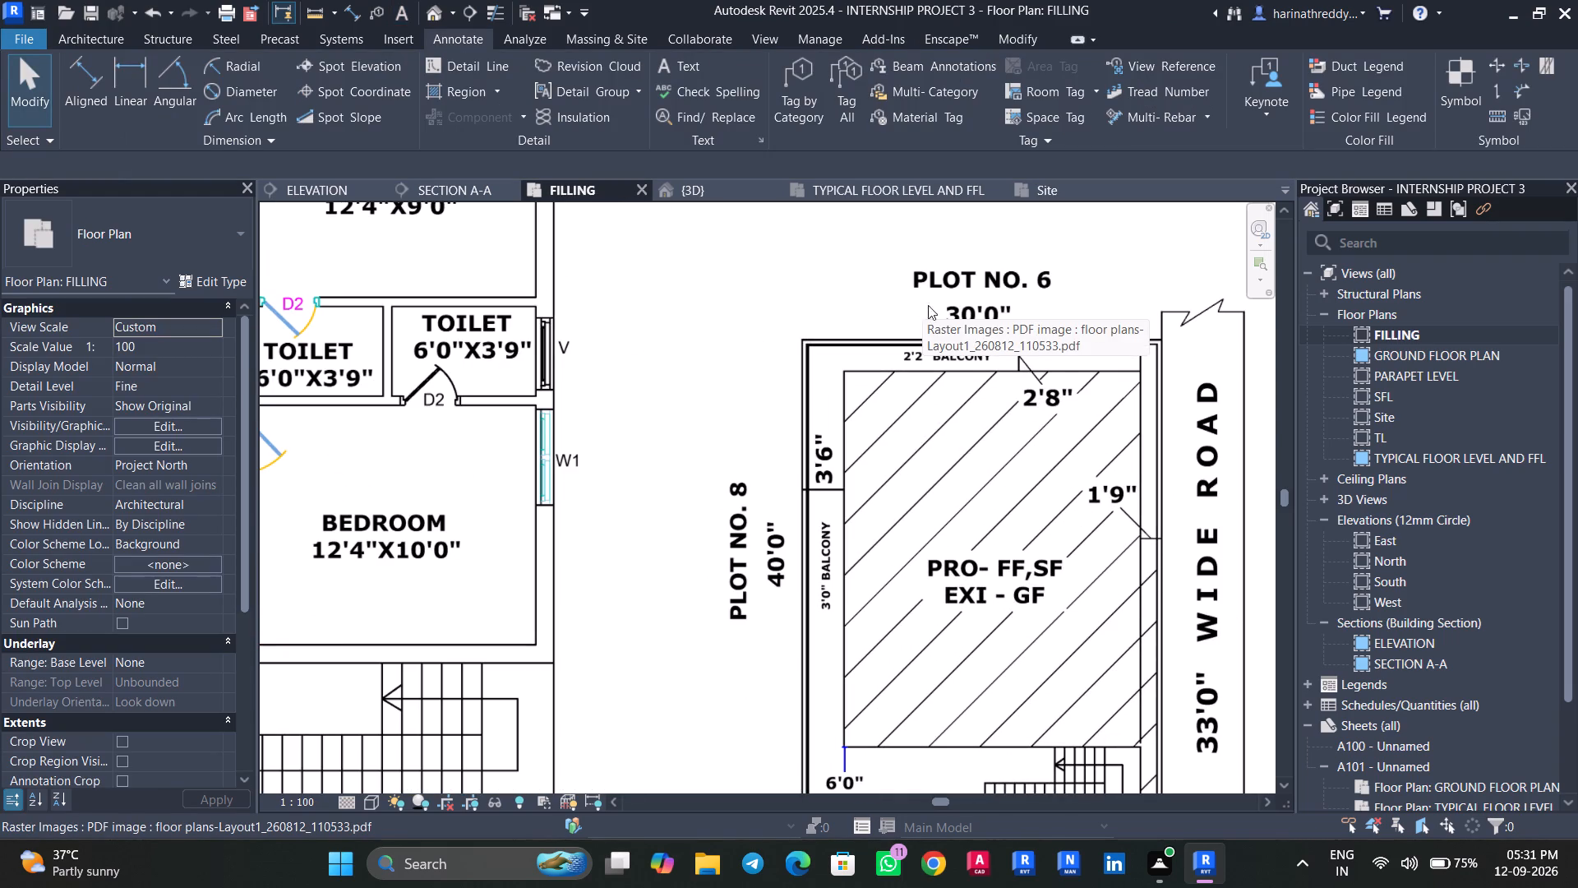
{"action": "left_click", "coordinate": [1035, 187]}
{"action": "key", "text": "r"}
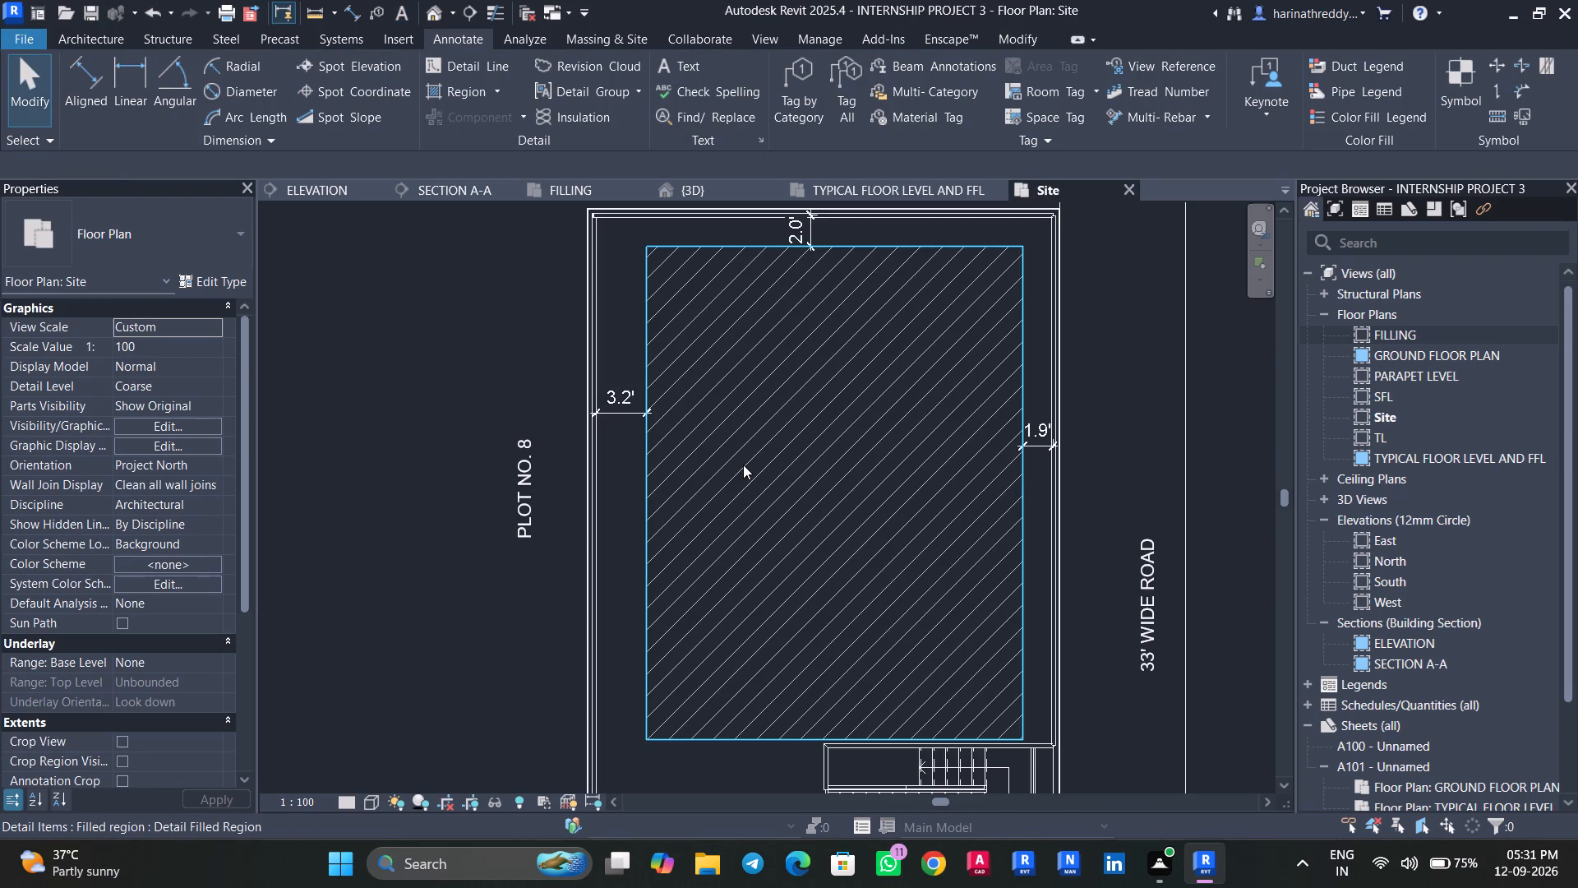
{"action": "key", "text": "x"}
{"action": "left_click", "coordinate": [743, 463]}
{"action": "key", "text": "Escape"}
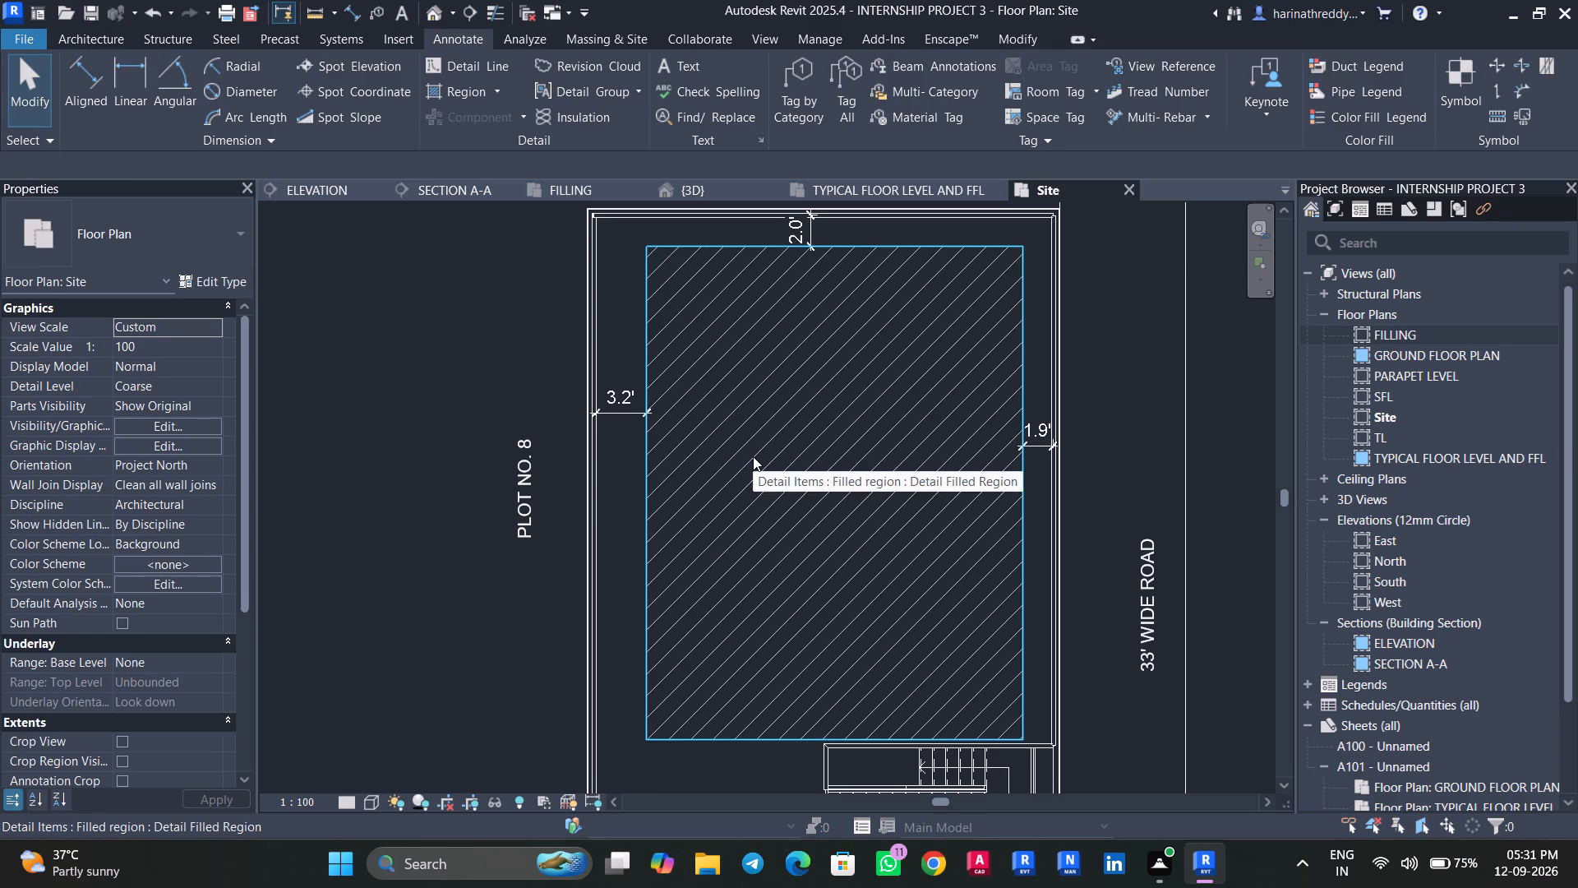
Place a text note reading "PRO-GF,SF" inside the hatched region of the Site plan.
{"action": "type", "text": "TX"}
{"action": "left_click", "coordinate": [748, 450]}
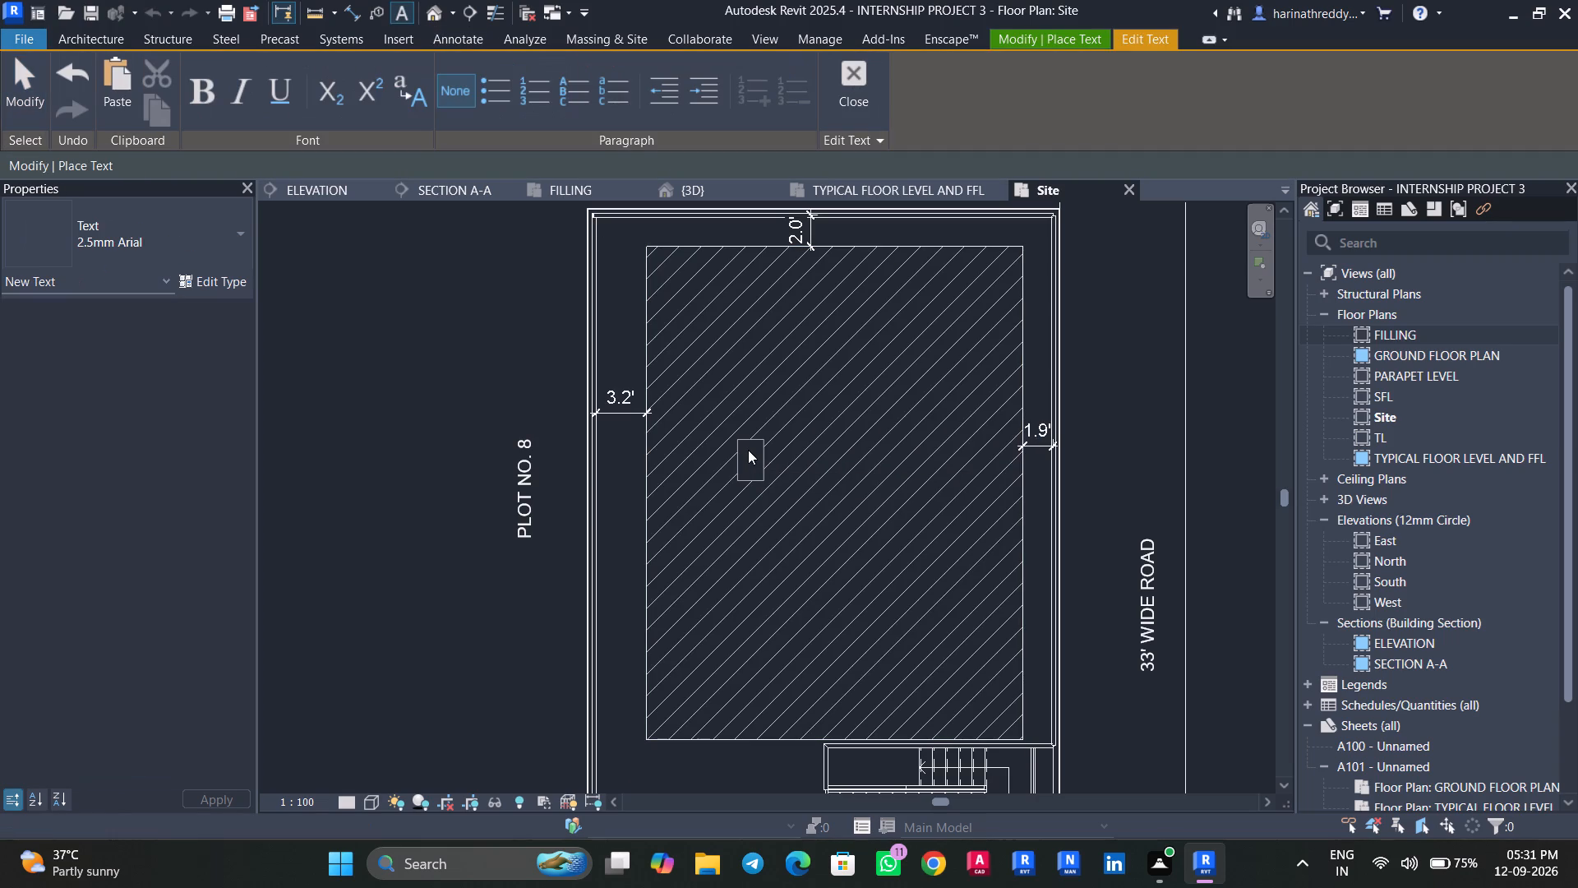
{"action": "type", "text": "PRO"}
{"action": "key", "text": "minus"}
{"action": "type", "text": "GF"}
{"action": "type", "text": ",SF"}
{"action": "key", "text": "Return"}
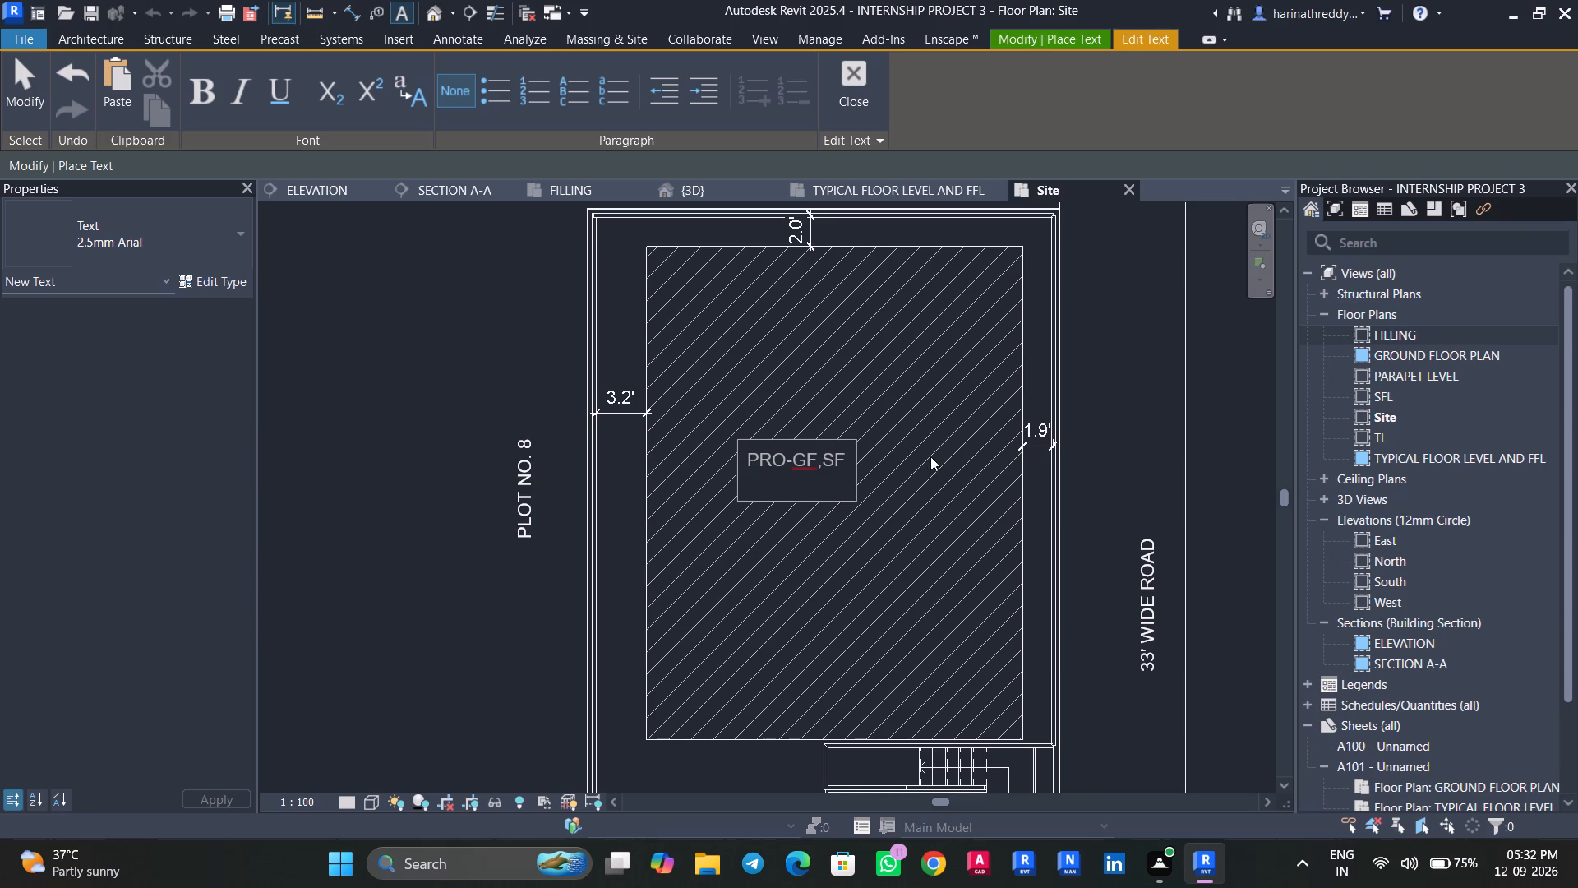
{"action": "left_click", "coordinate": [1105, 442]}
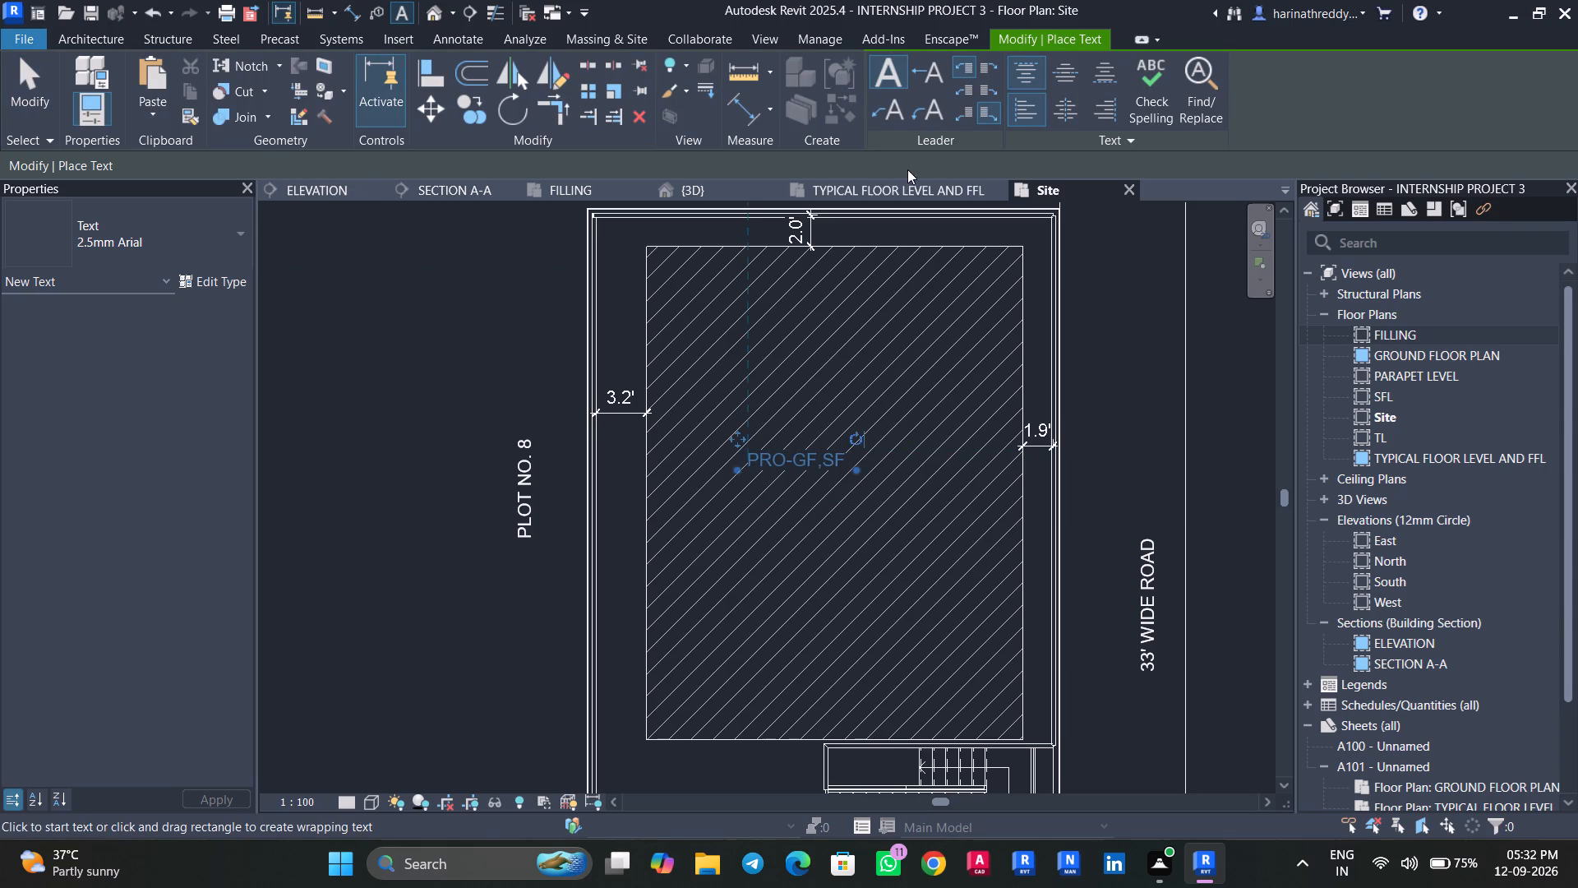
Following the FILLING reference, add a second line "EXI- GF" to the text note in the hatched region.
{"action": "left_click", "coordinate": [915, 183]}
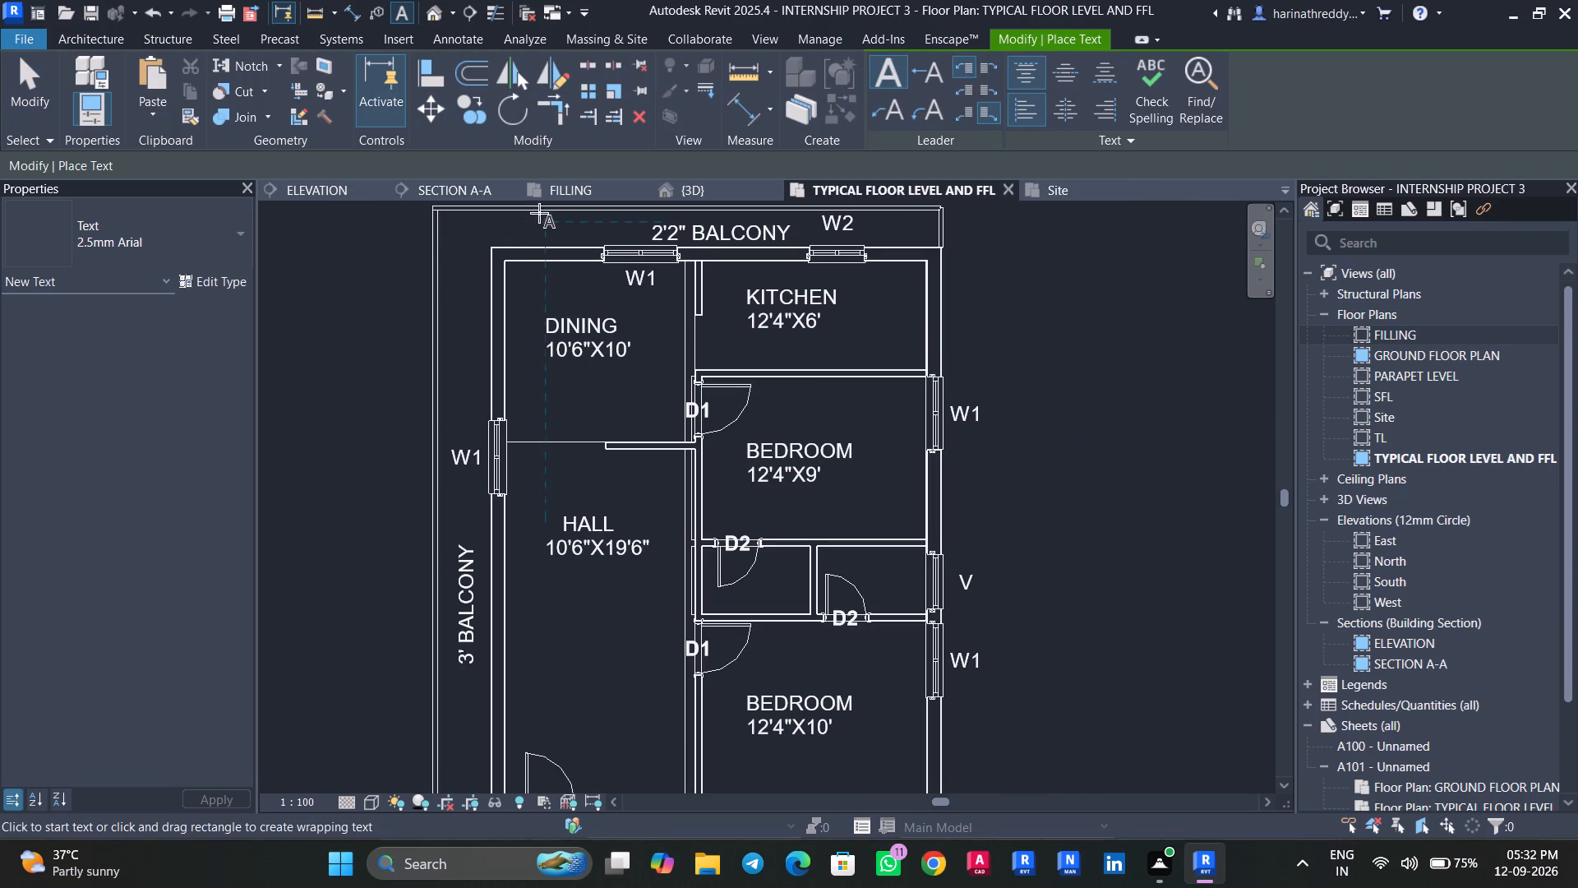
{"action": "left_click", "coordinate": [557, 199]}
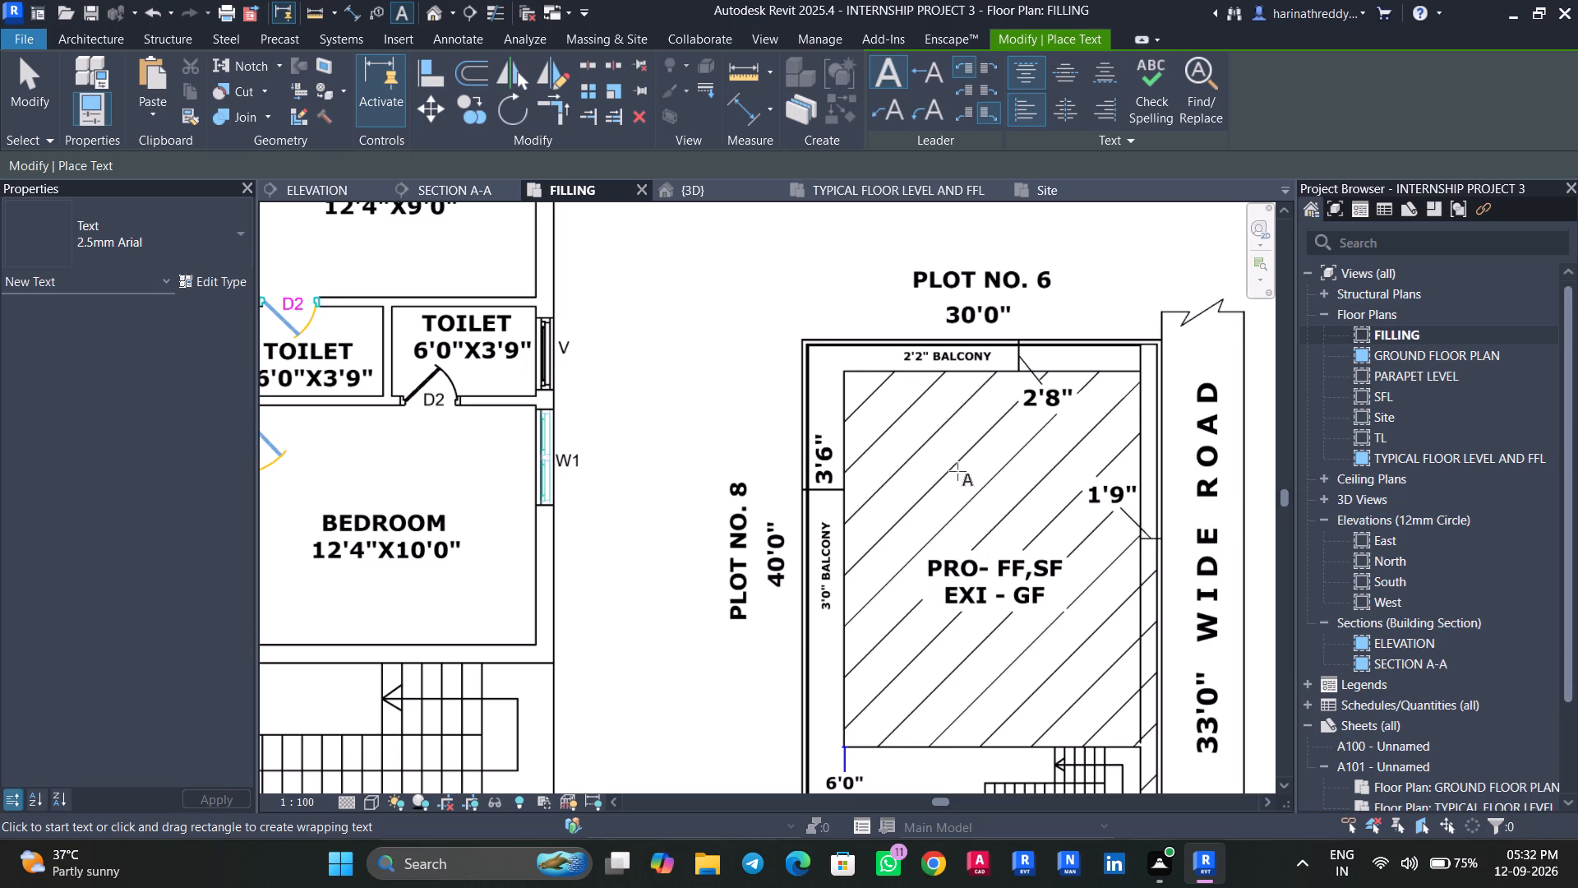
{"action": "left_click", "coordinate": [1040, 186]}
{"action": "key", "text": "Escape"}
{"action": "key", "text": "Escape"}
{"action": "left_click", "coordinate": [833, 457]}
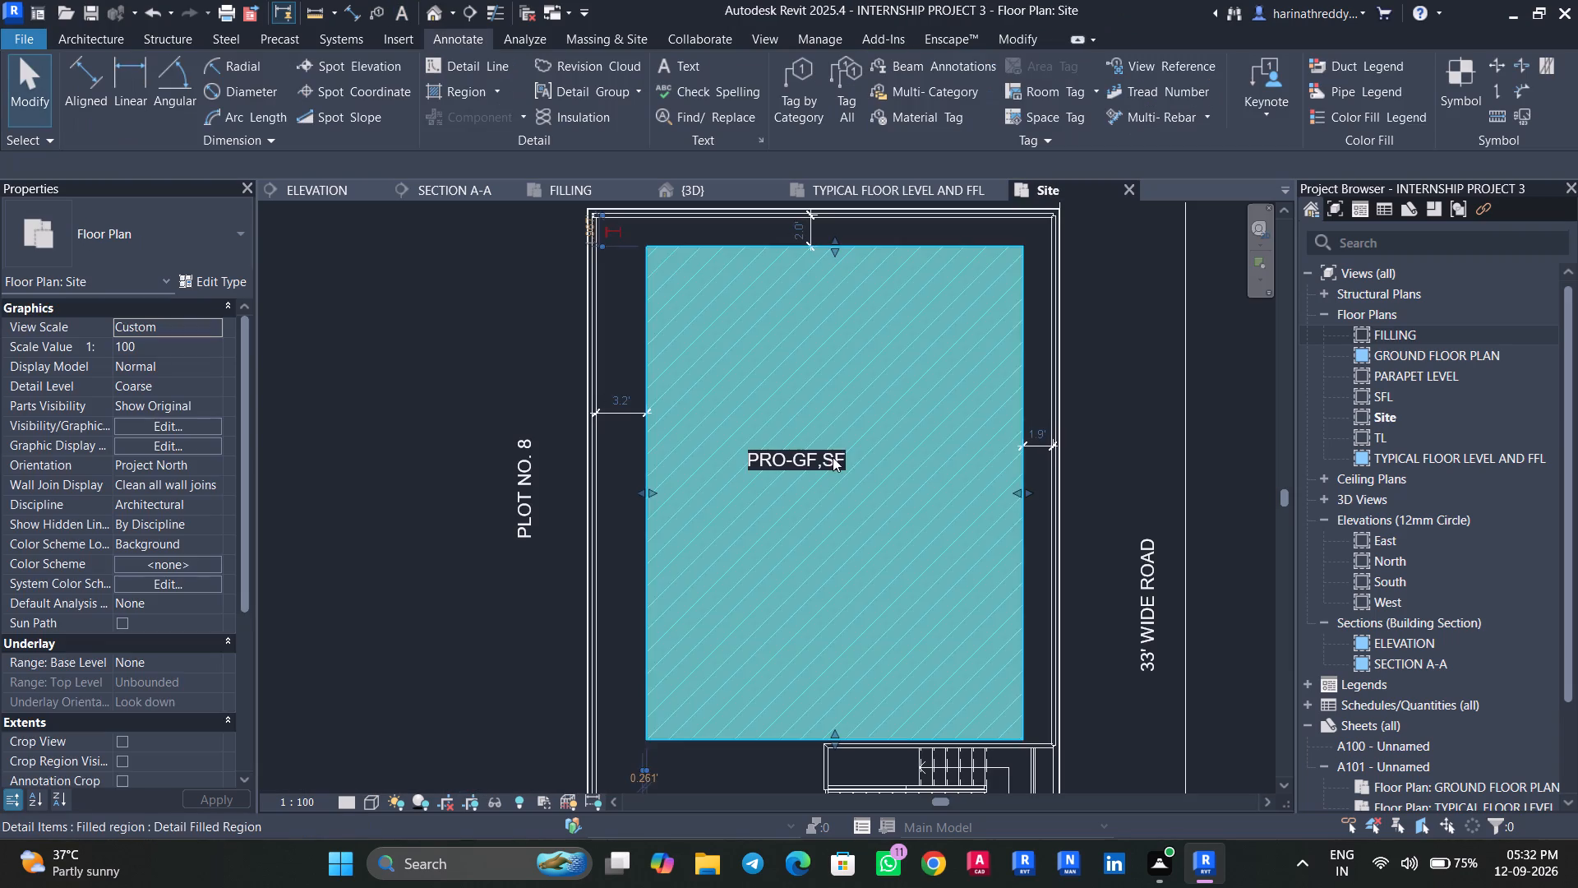
{"action": "key", "text": "Escape"}
{"action": "left_click", "coordinate": [833, 459]}
{"action": "key", "text": "Escape"}
{"action": "key", "text": "Tab"}
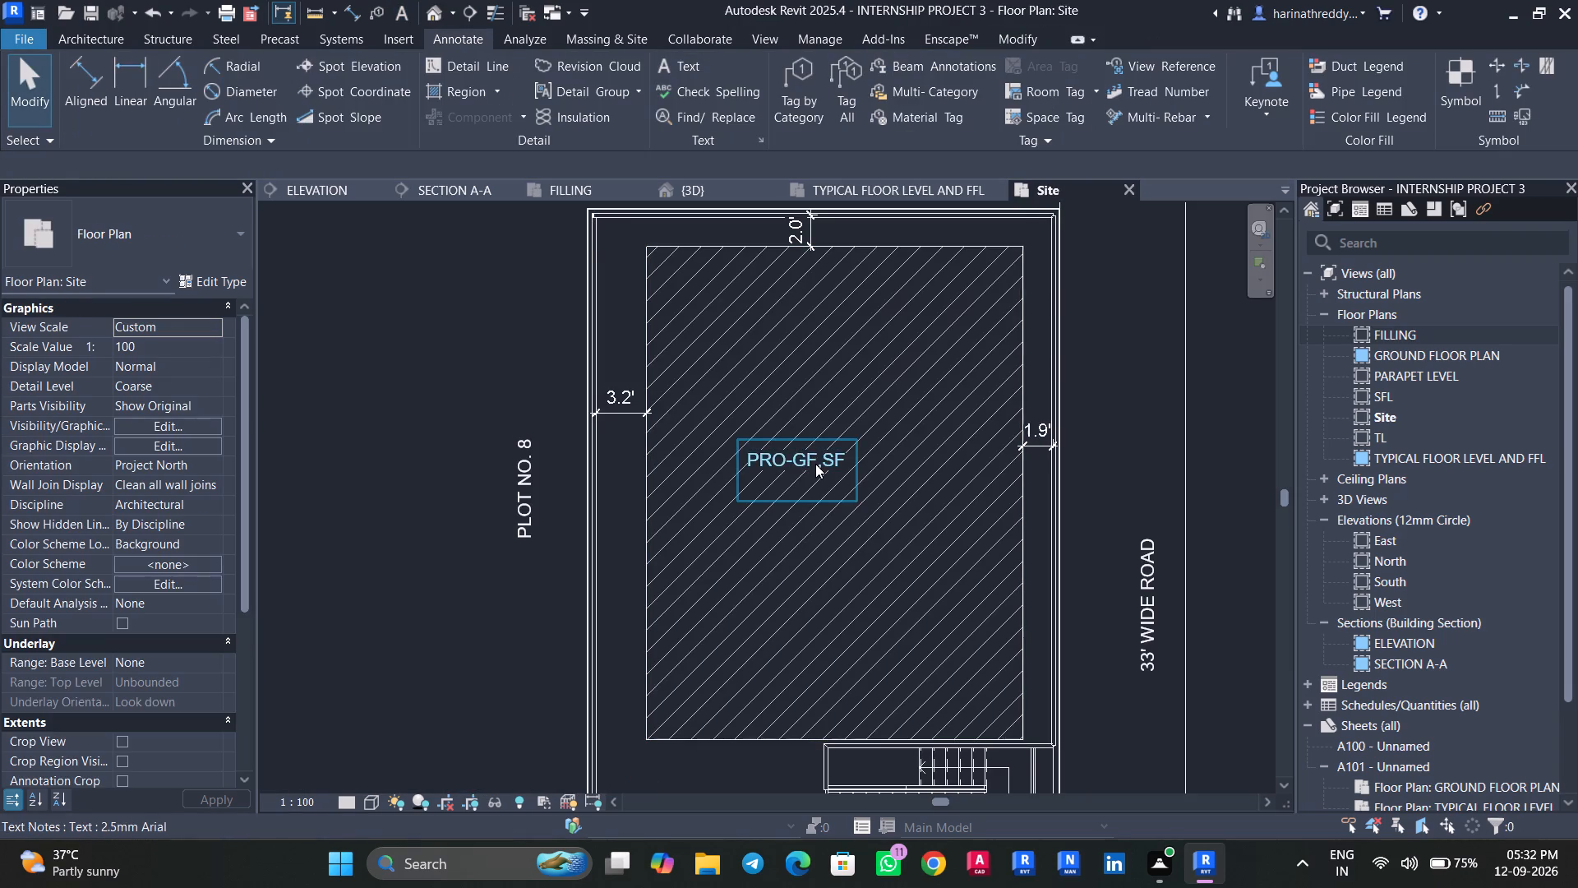
{"action": "left_click", "coordinate": [815, 464]}
{"action": "left_click", "coordinate": [837, 460]}
{"action": "left_click", "coordinate": [843, 460]}
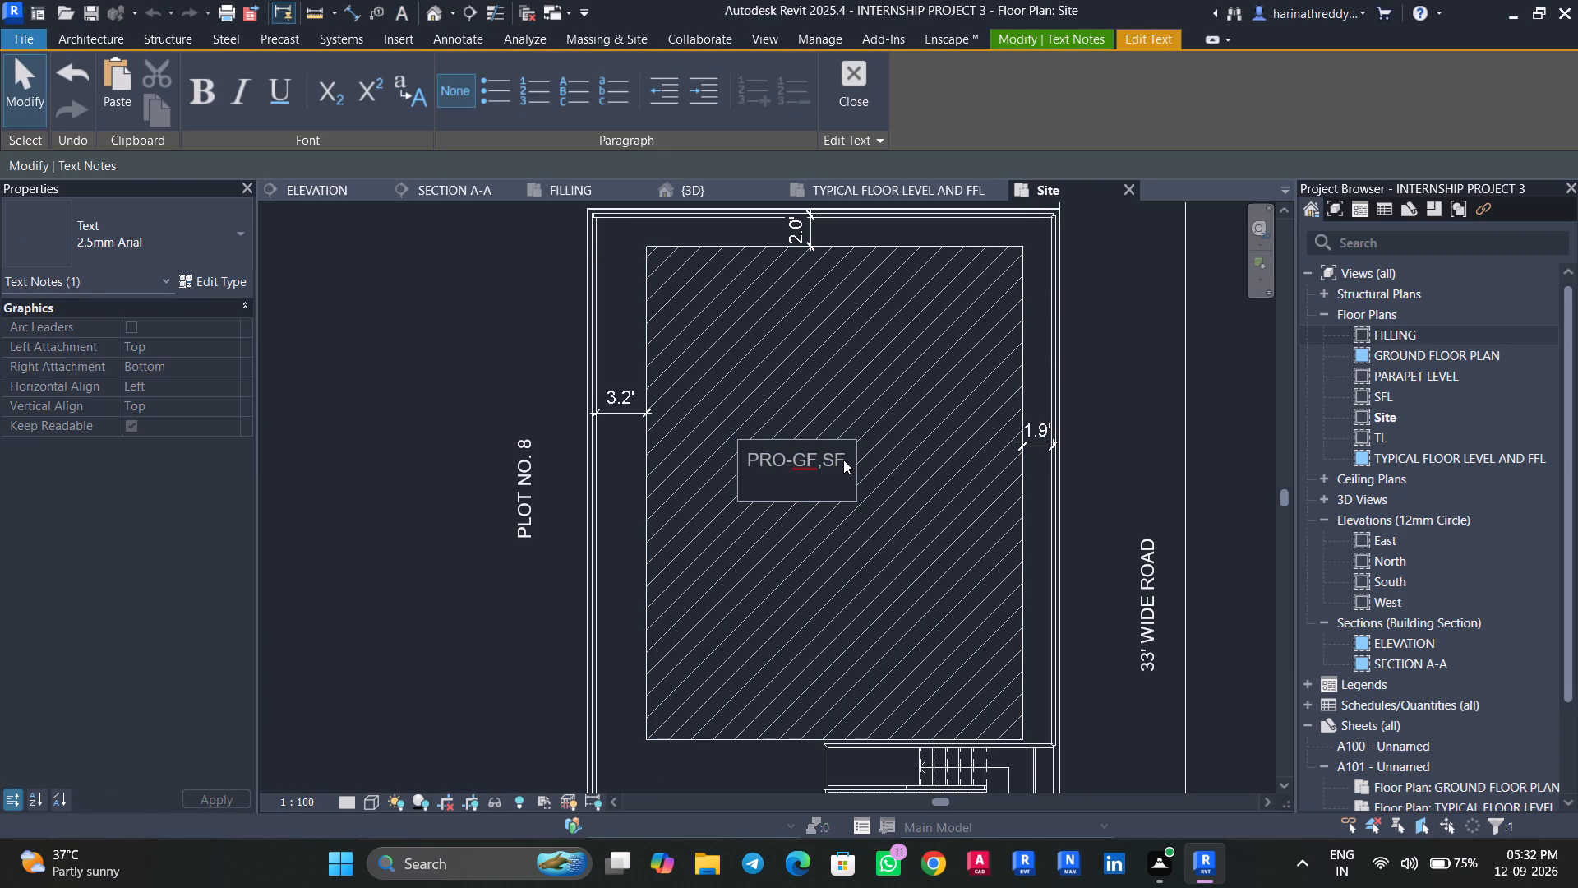
{"action": "key", "text": "Return"}
{"action": "type", "text": "EXI- G"}
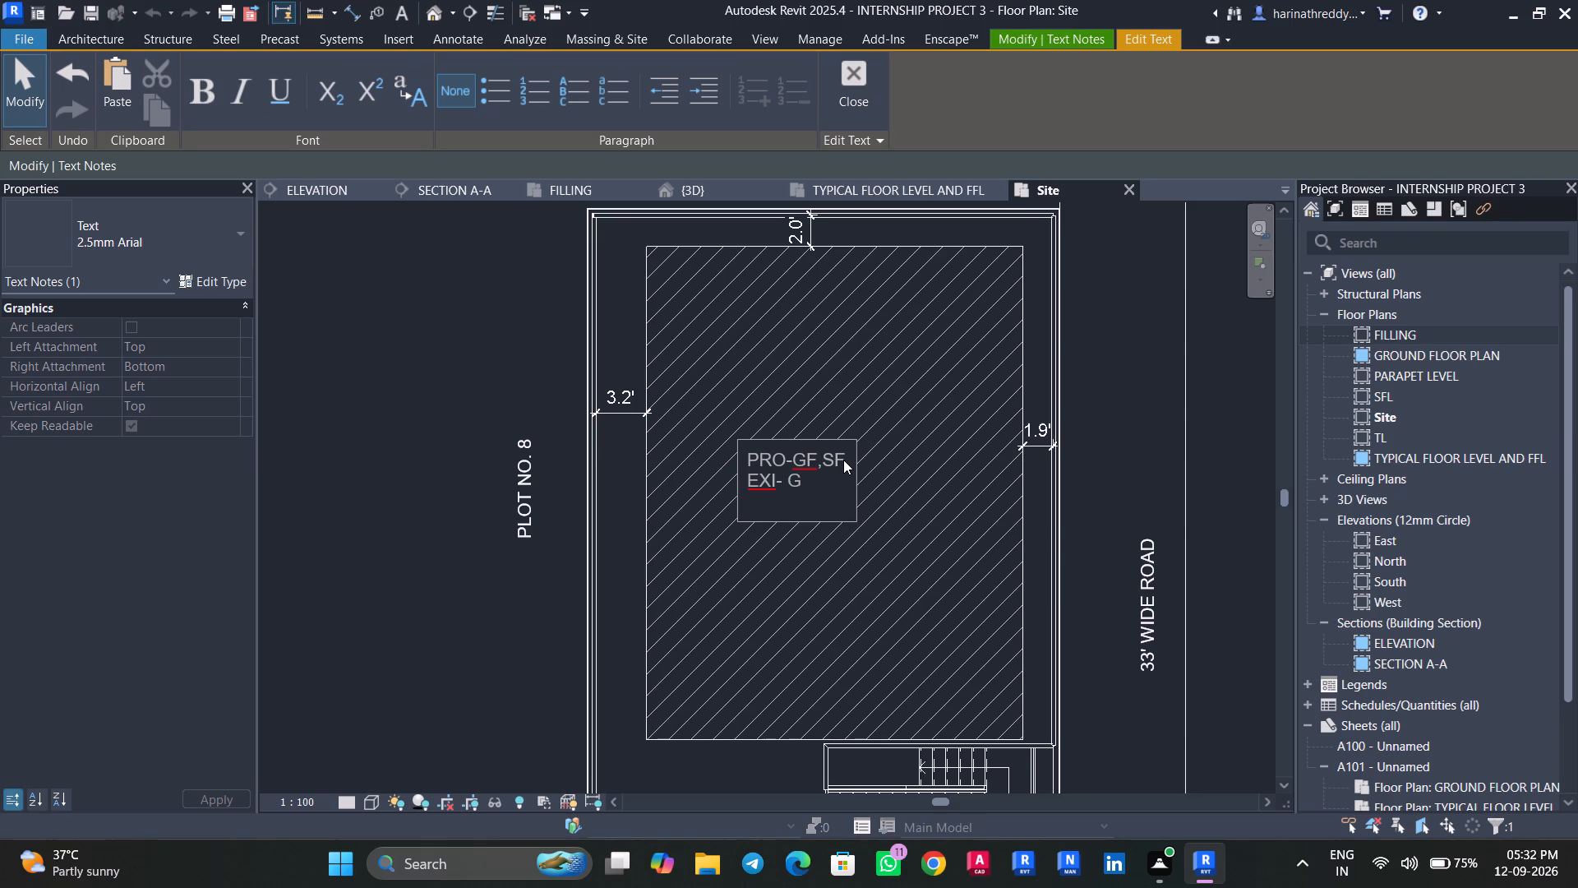
{"action": "key", "text": "f"}
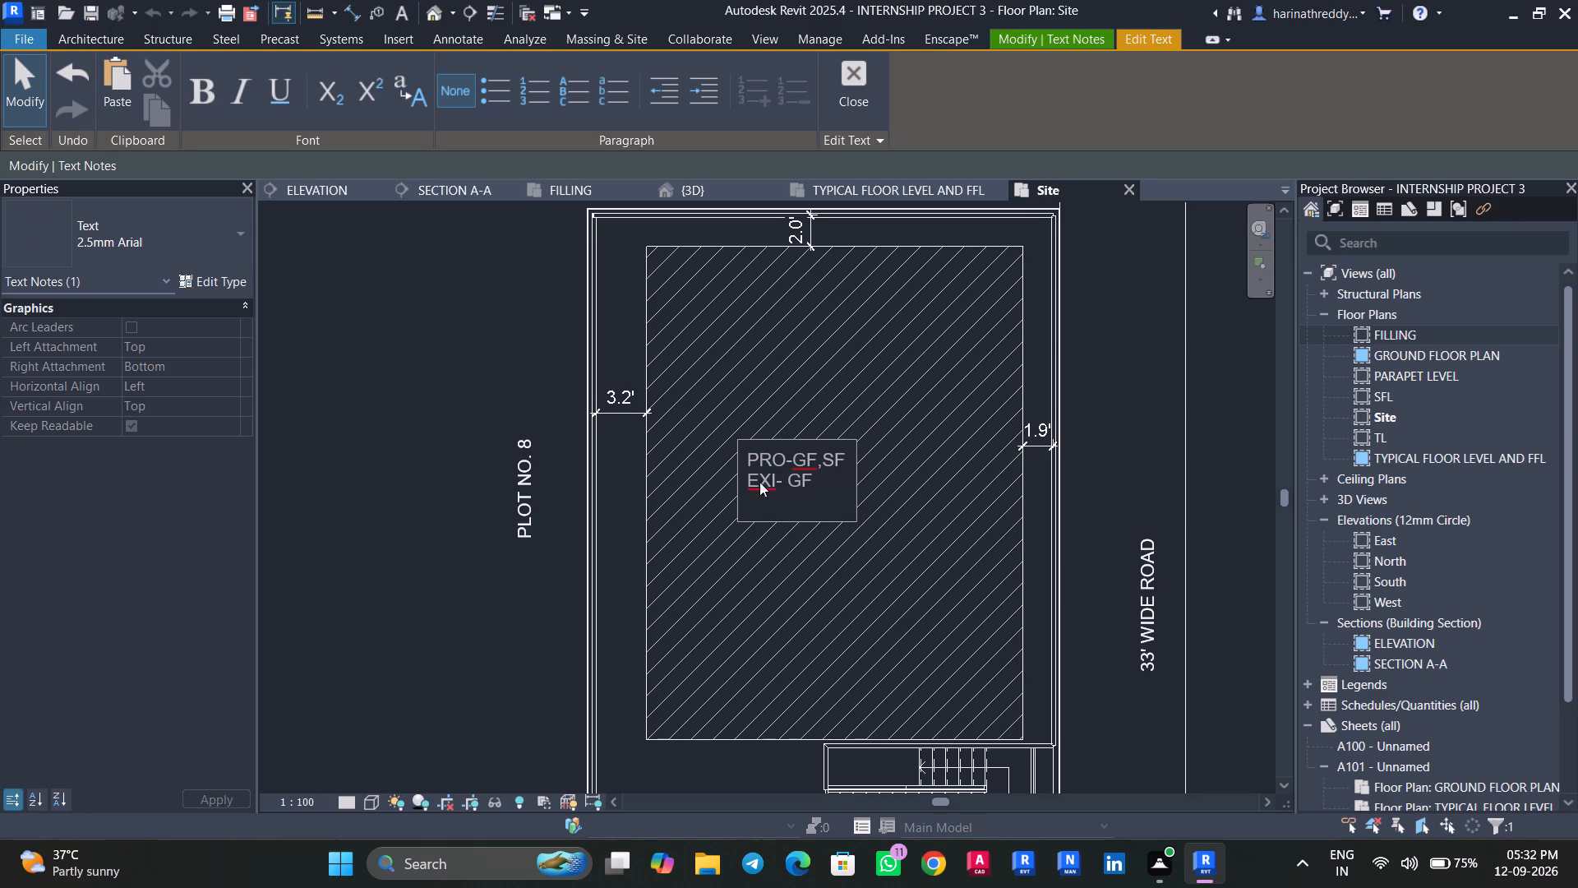
Indent the "EXI- GF" line with three leading spaces so it sits centred under the first line.
{"action": "left_click", "coordinate": [750, 483]}
{"action": "key", "text": "space"}
{"action": "key", "text": "space"}
{"action": "key", "text": "space"}
{"action": "key", "text": "Escape"}
{"action": "left_click", "coordinate": [775, 445]}
{"action": "key", "text": "Escape"}
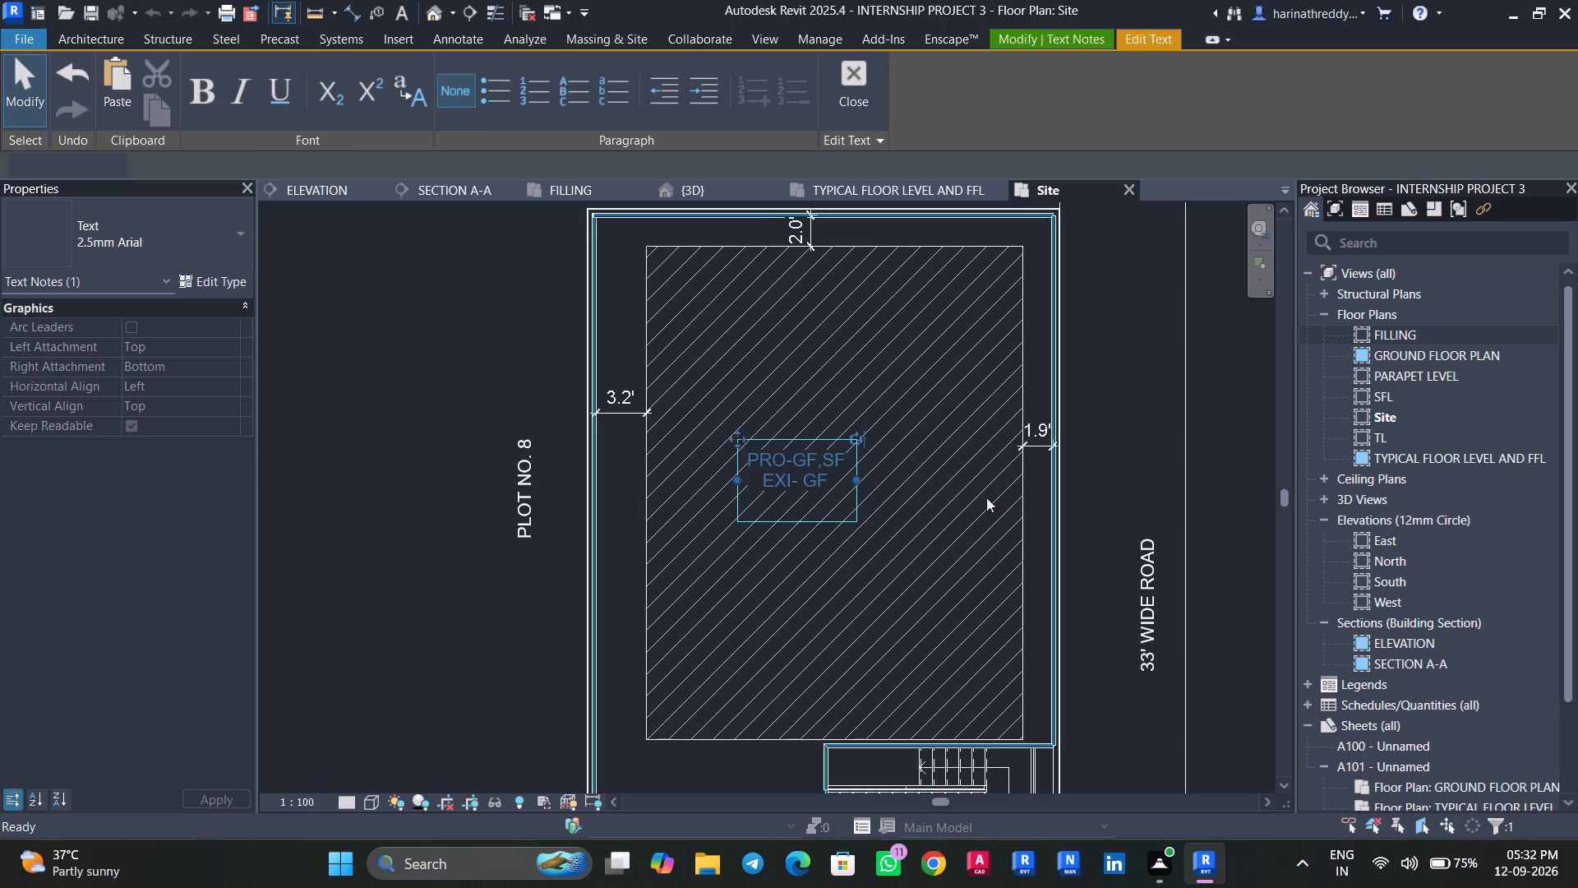
{"action": "key", "text": "Escape"}
Move the two-line floor note horizontally toward the centre of the hatched region.
{"action": "left_click", "coordinate": [782, 485]}
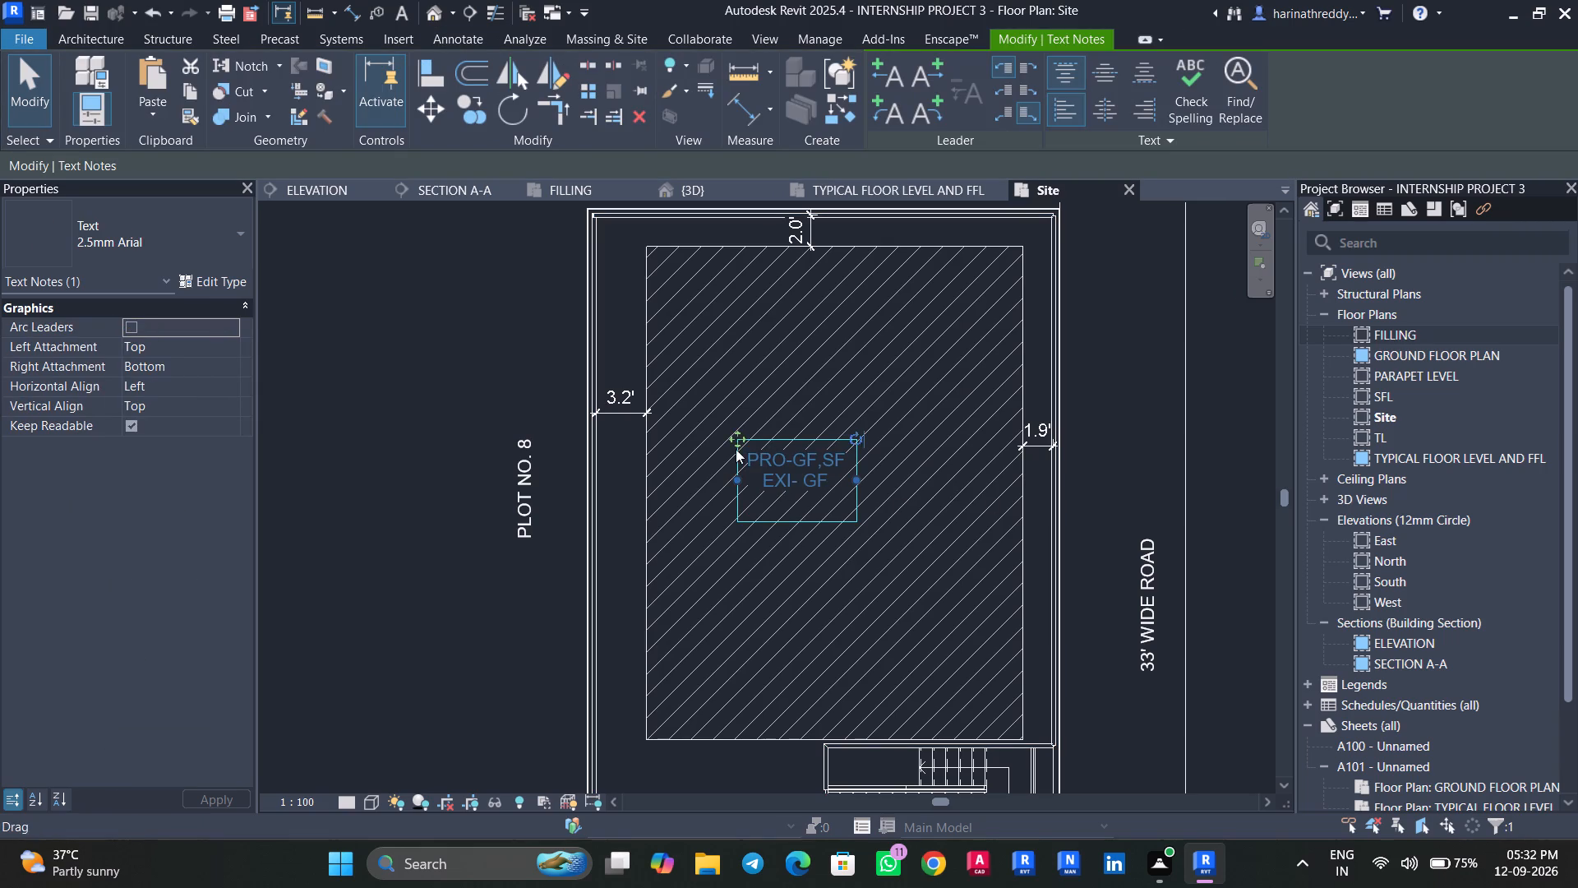
{"action": "left_click_drag", "start_coordinate": [732, 437], "coordinate": [761, 437]}
{"action": "key", "text": "Escape"}
{"action": "key", "text": "Escape"}
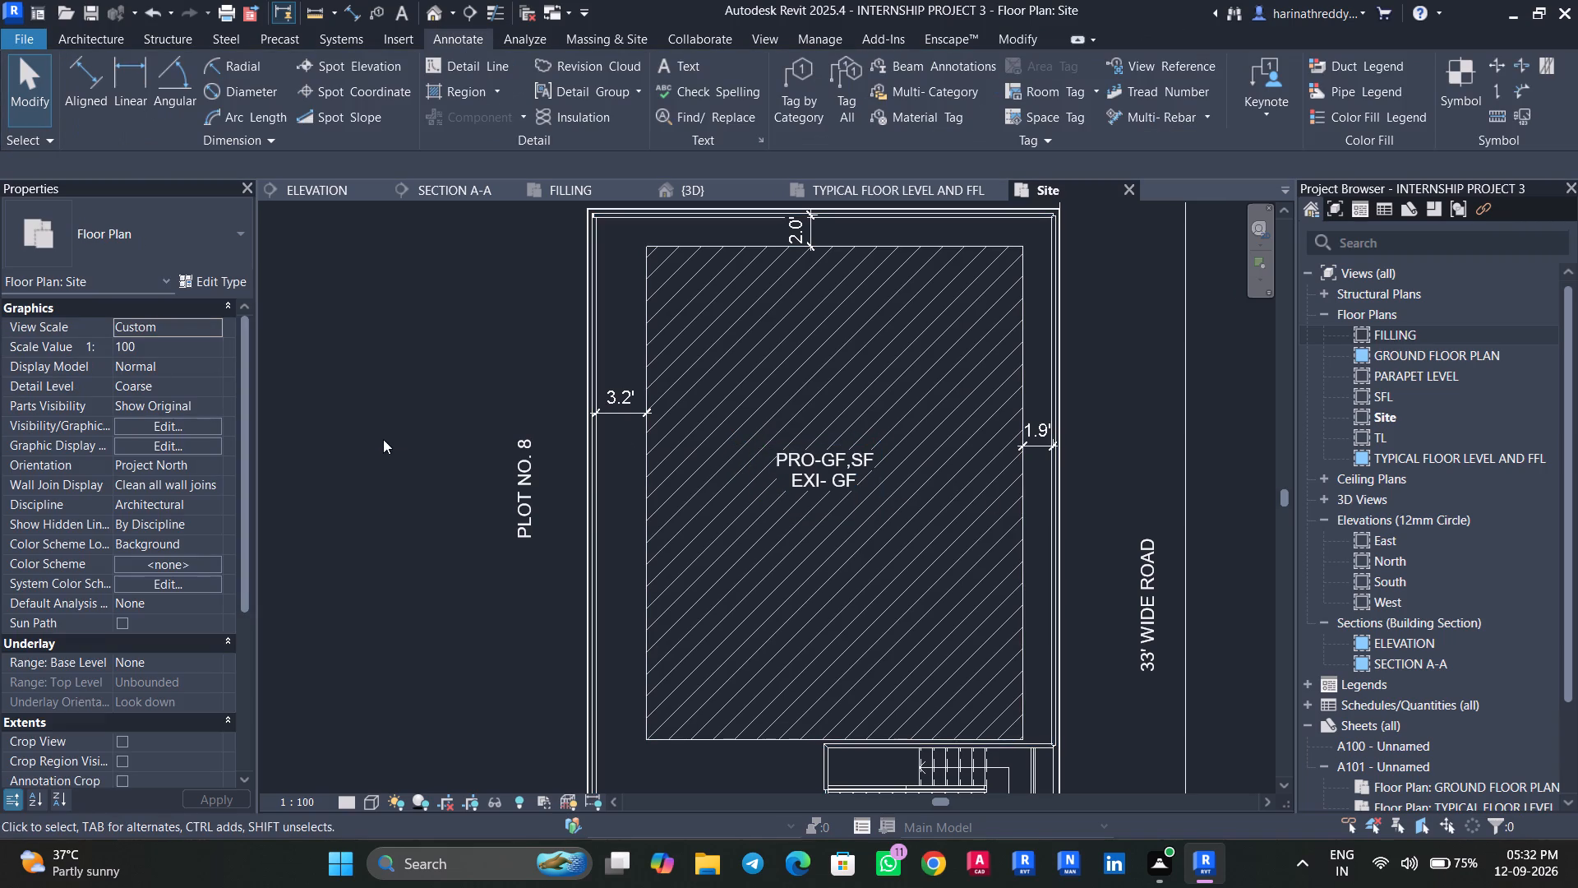
Set the hatched region's offset from the boundary on the PLOT NO. 8 side to 3'.
{"action": "scroll", "coordinate": [304, 340], "scroll_direction": "down", "scroll_amount": 3}
{"action": "scroll", "coordinate": [323, 372], "scroll_direction": "up", "scroll_amount": 1}
{"action": "middle_click_drag", "start_coordinate": [325, 373], "coordinate": [339, 413]}
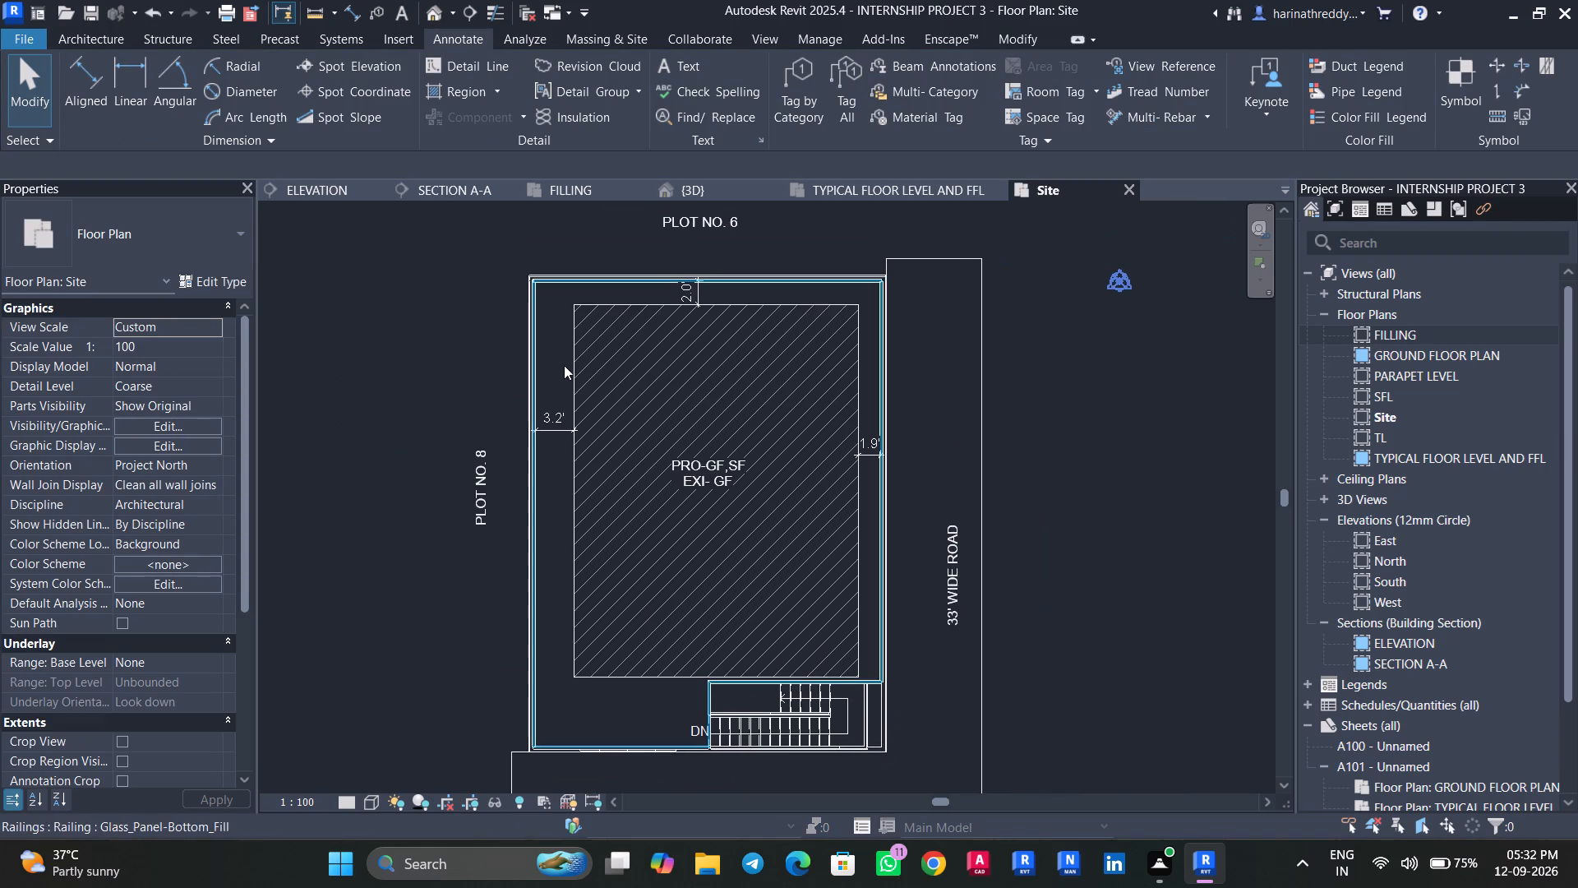
{"action": "left_click", "coordinate": [575, 368]}
{"action": "scroll", "coordinate": [561, 408], "scroll_direction": "up", "scroll_amount": 2}
{"action": "left_click", "coordinate": [550, 432]}
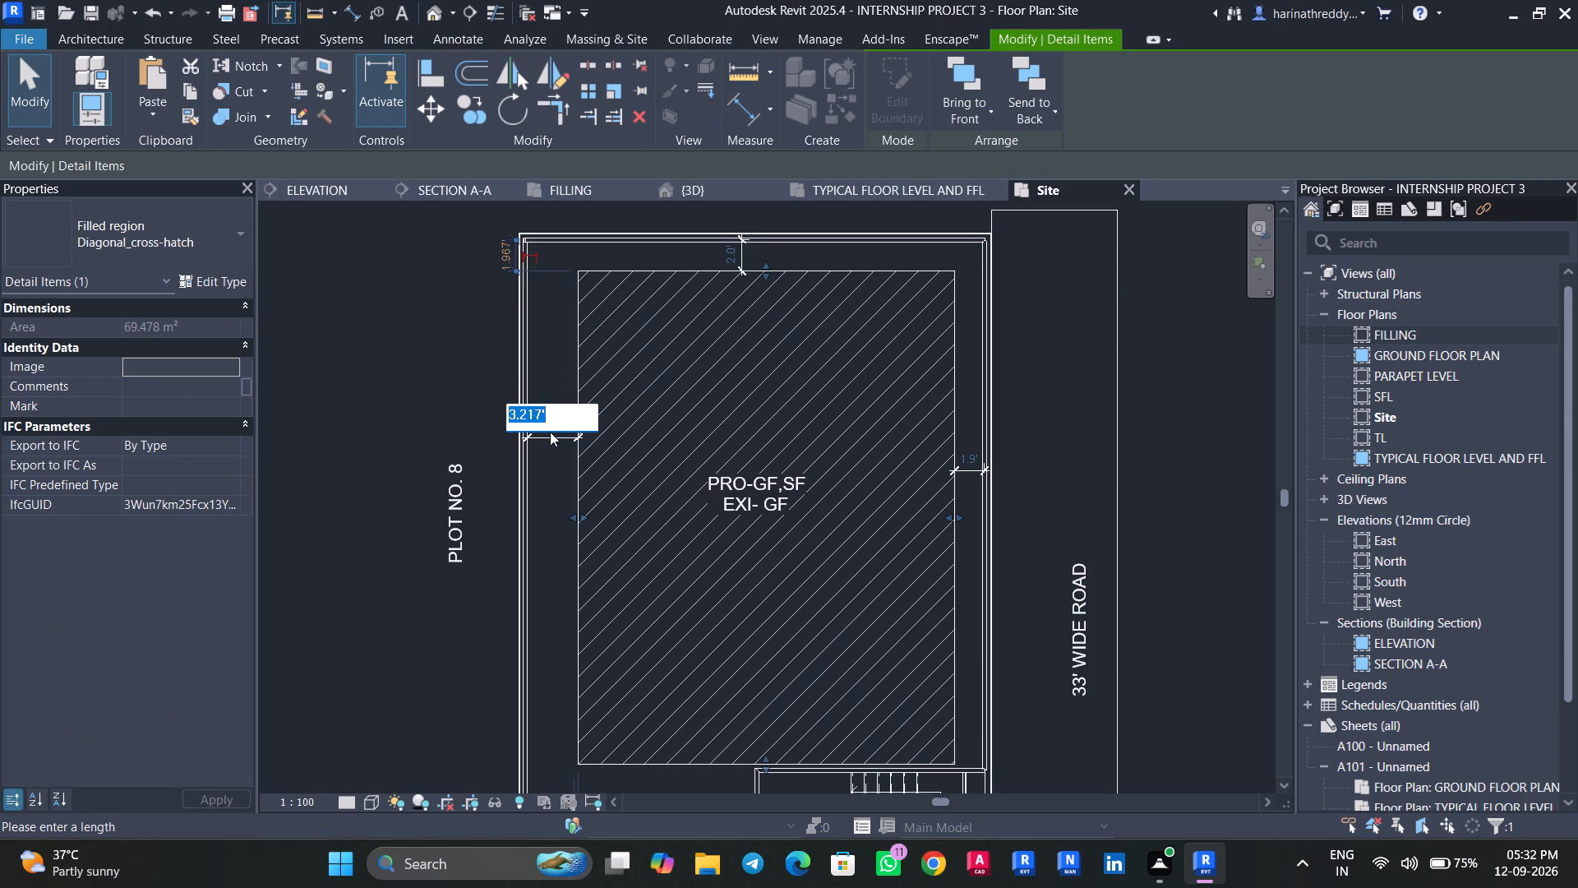
{"action": "type", "text": "3'"}
{"action": "key", "text": "Return"}
{"action": "key", "text": "Escape"}
{"action": "key", "text": "Escape"}
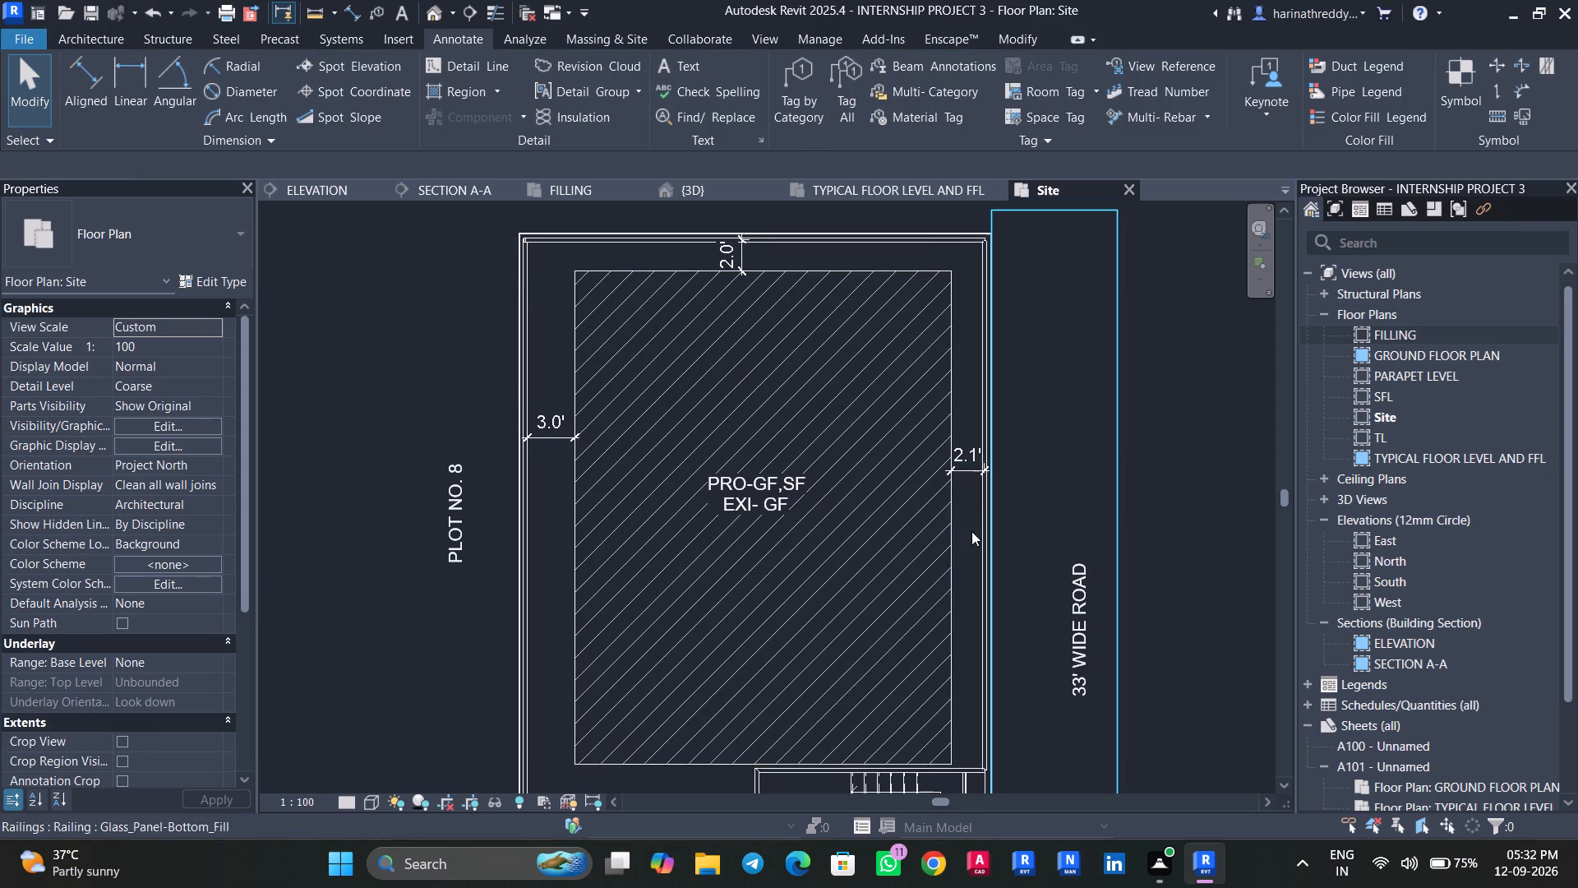
Stretch the hatched region's edge on the 33' wide road side to a 1.9' offset from the boundary.
{"action": "left_click", "coordinate": [947, 527]}
{"action": "scroll", "coordinate": [956, 484], "scroll_direction": "up", "scroll_amount": 2}
{"action": "left_click_drag", "start_coordinate": [956, 526], "coordinate": [963, 528]}
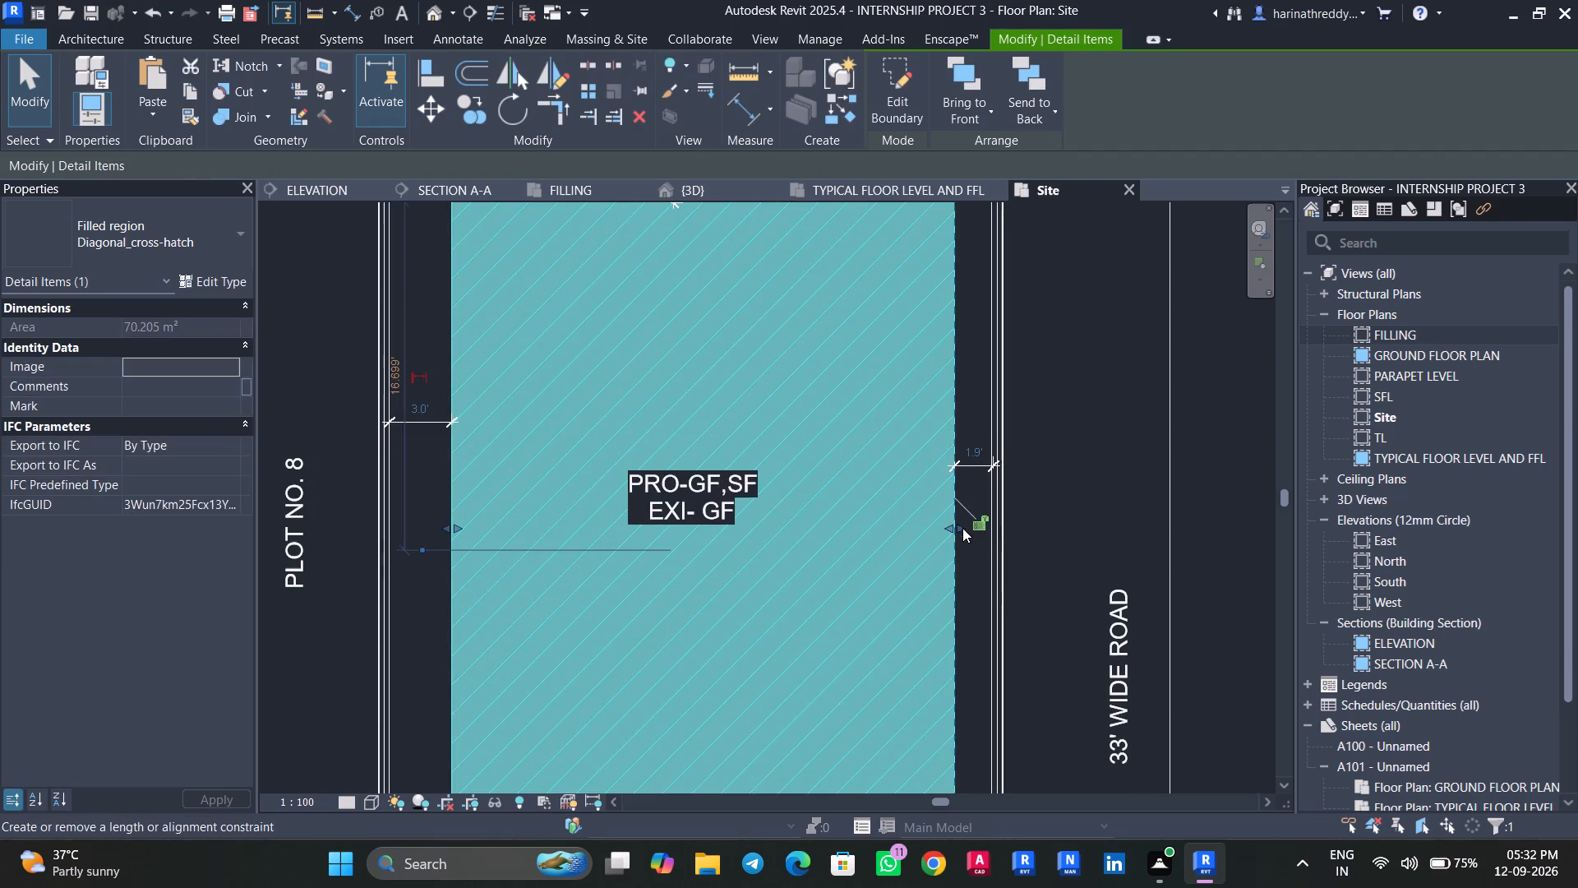
{"action": "key", "text": "Escape"}
{"action": "key", "text": "Escape"}
{"action": "scroll", "coordinate": [722, 548], "scroll_direction": "down", "scroll_amount": 1}
{"action": "scroll", "coordinate": [750, 323], "scroll_direction": "down", "scroll_amount": 5}
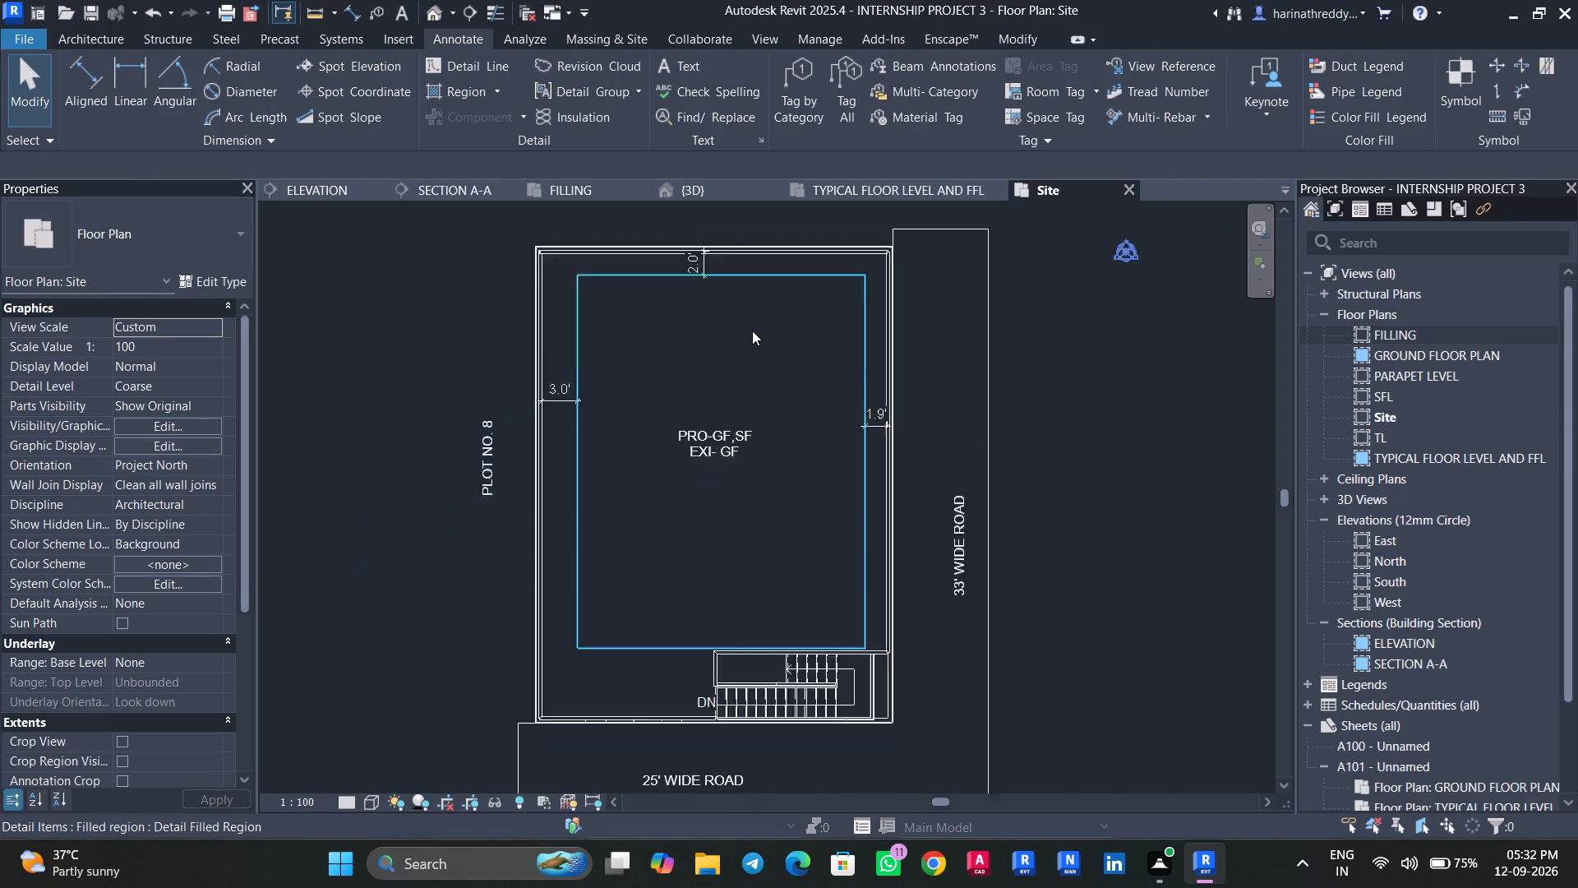
Check the reference plan's setbacks and set the hatched region's offset on the PLOT NO. 6 side to 3.2'.
{"action": "left_click", "coordinate": [752, 331]}
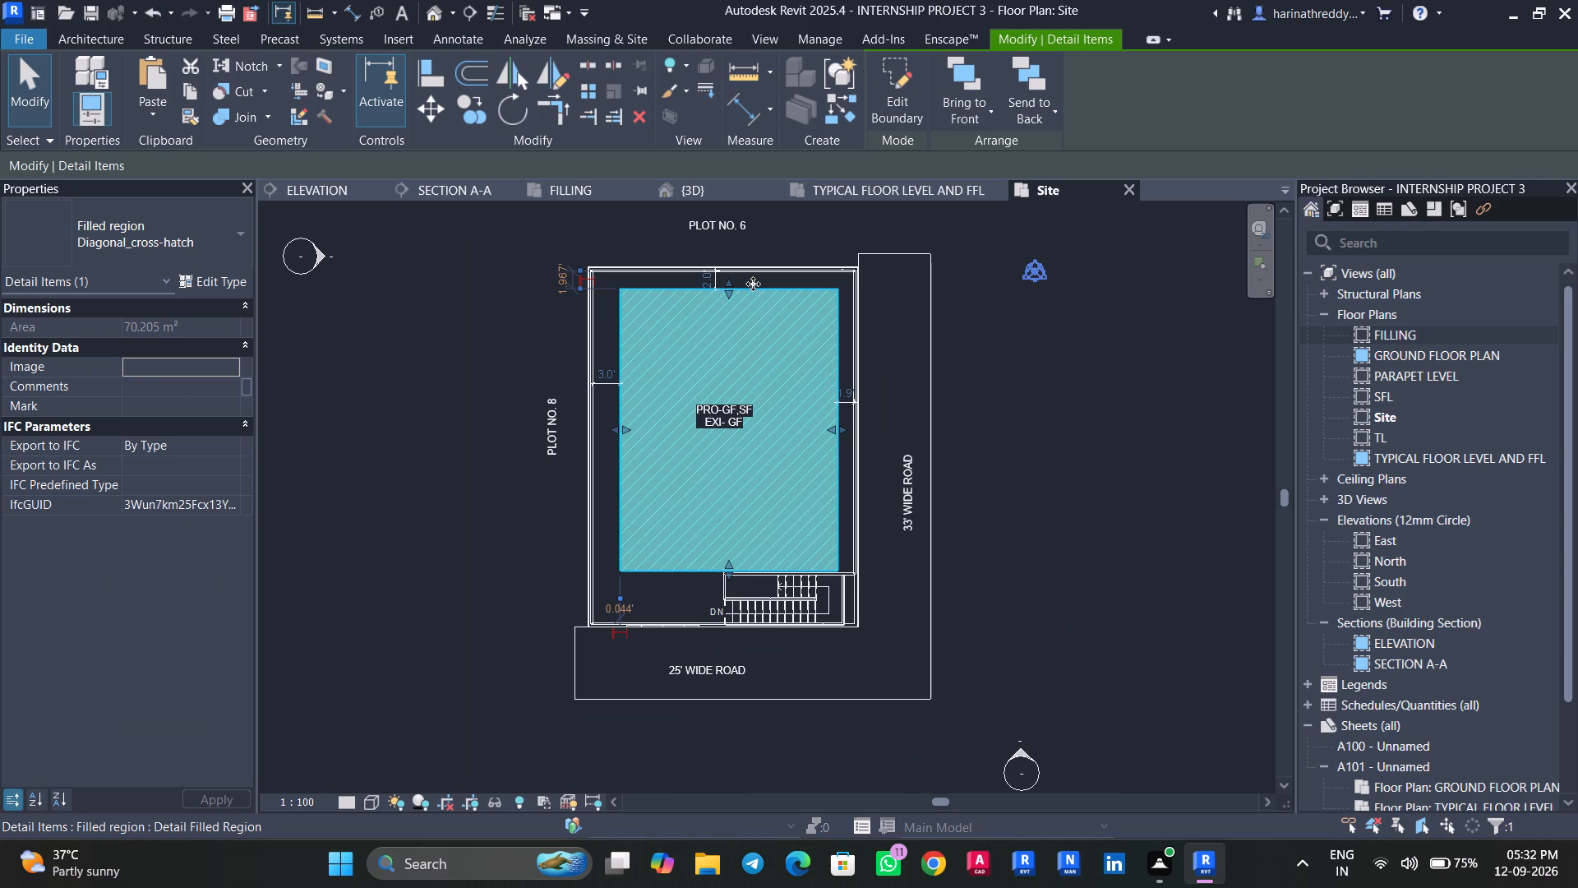
{"action": "key", "text": "Escape"}
{"action": "left_click", "coordinate": [581, 192]}
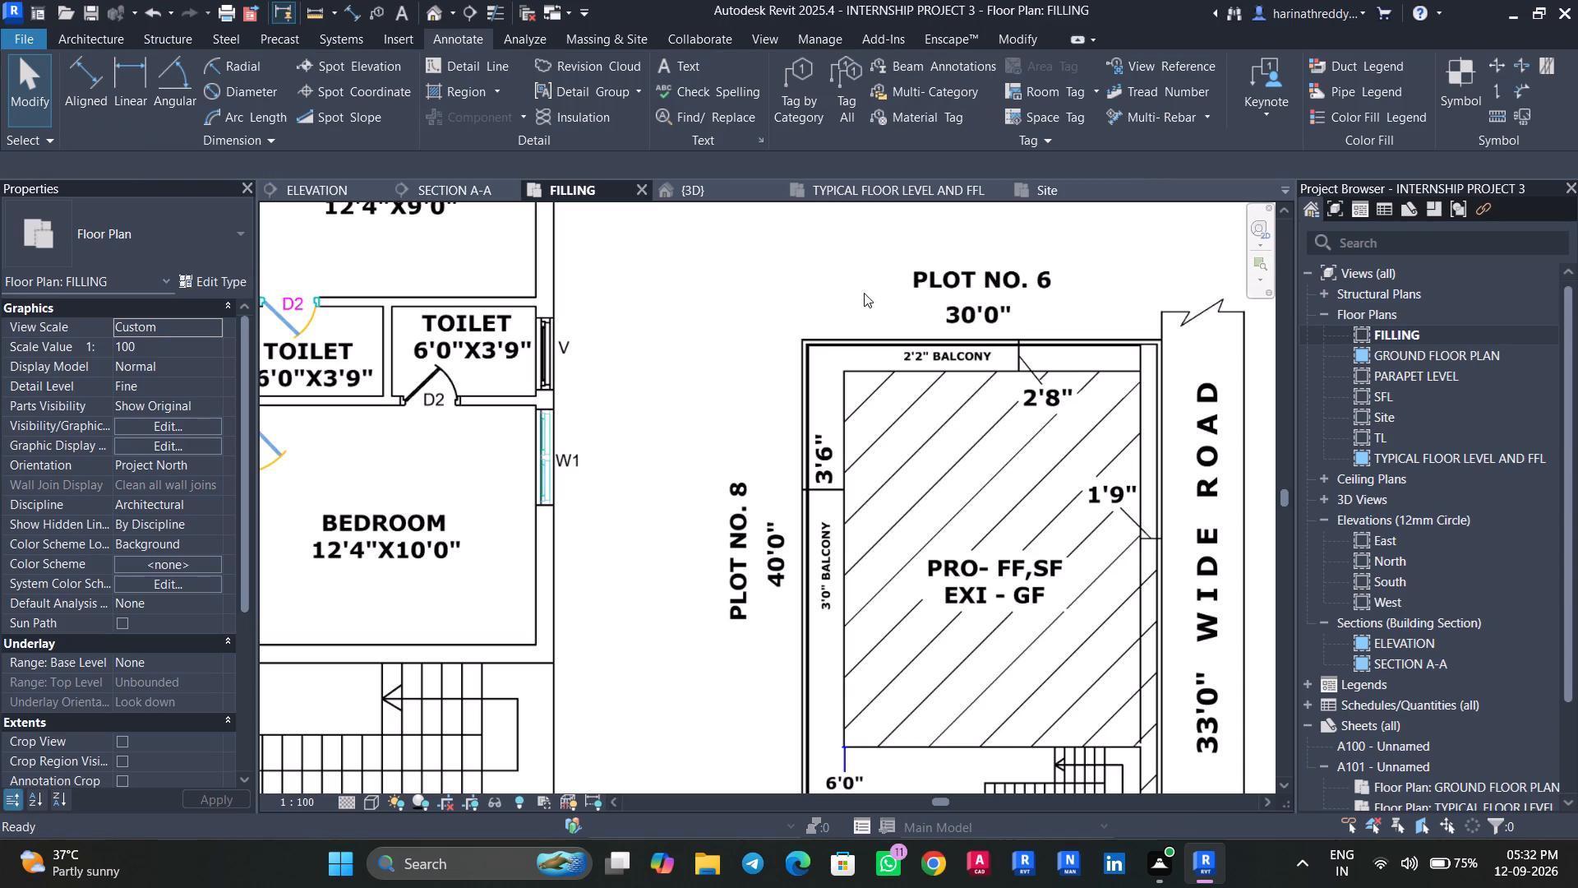
{"action": "left_click", "coordinate": [1077, 198]}
{"action": "left_click", "coordinate": [775, 382]}
{"action": "scroll", "coordinate": [680, 271], "scroll_direction": "up", "scroll_amount": 3}
{"action": "scroll", "coordinate": [680, 271], "scroll_direction": "down", "scroll_amount": 1}
{"action": "scroll", "coordinate": [680, 271], "scroll_direction": "up", "scroll_amount": 1}
{"action": "scroll", "coordinate": [680, 271], "scroll_direction": "down", "scroll_amount": 1}
{"action": "scroll", "coordinate": [680, 271], "scroll_direction": "up", "scroll_amount": 1}
{"action": "scroll", "coordinate": [717, 284], "scroll_direction": "down", "scroll_amount": 1}
{"action": "scroll", "coordinate": [720, 284], "scroll_direction": "up", "scroll_amount": 2}
{"action": "left_click_drag", "start_coordinate": [754, 292], "coordinate": [764, 308]}
{"action": "left_click", "coordinate": [725, 293]}
{"action": "key", "text": "3"}
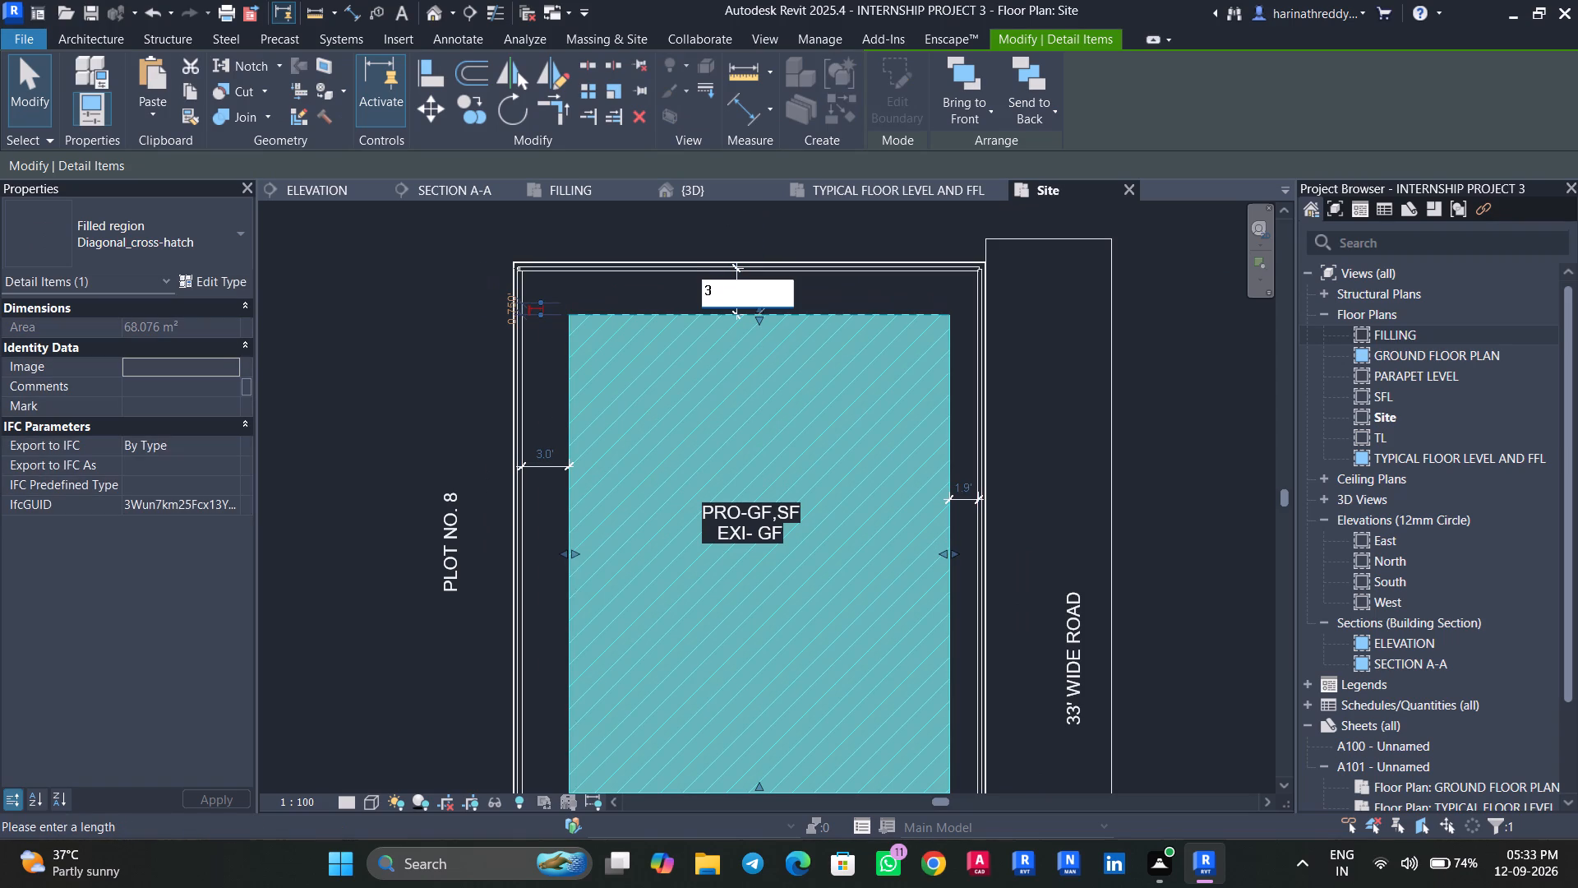
{"action": "type", "text": ".2'"}
{"action": "key", "text": "Return"}
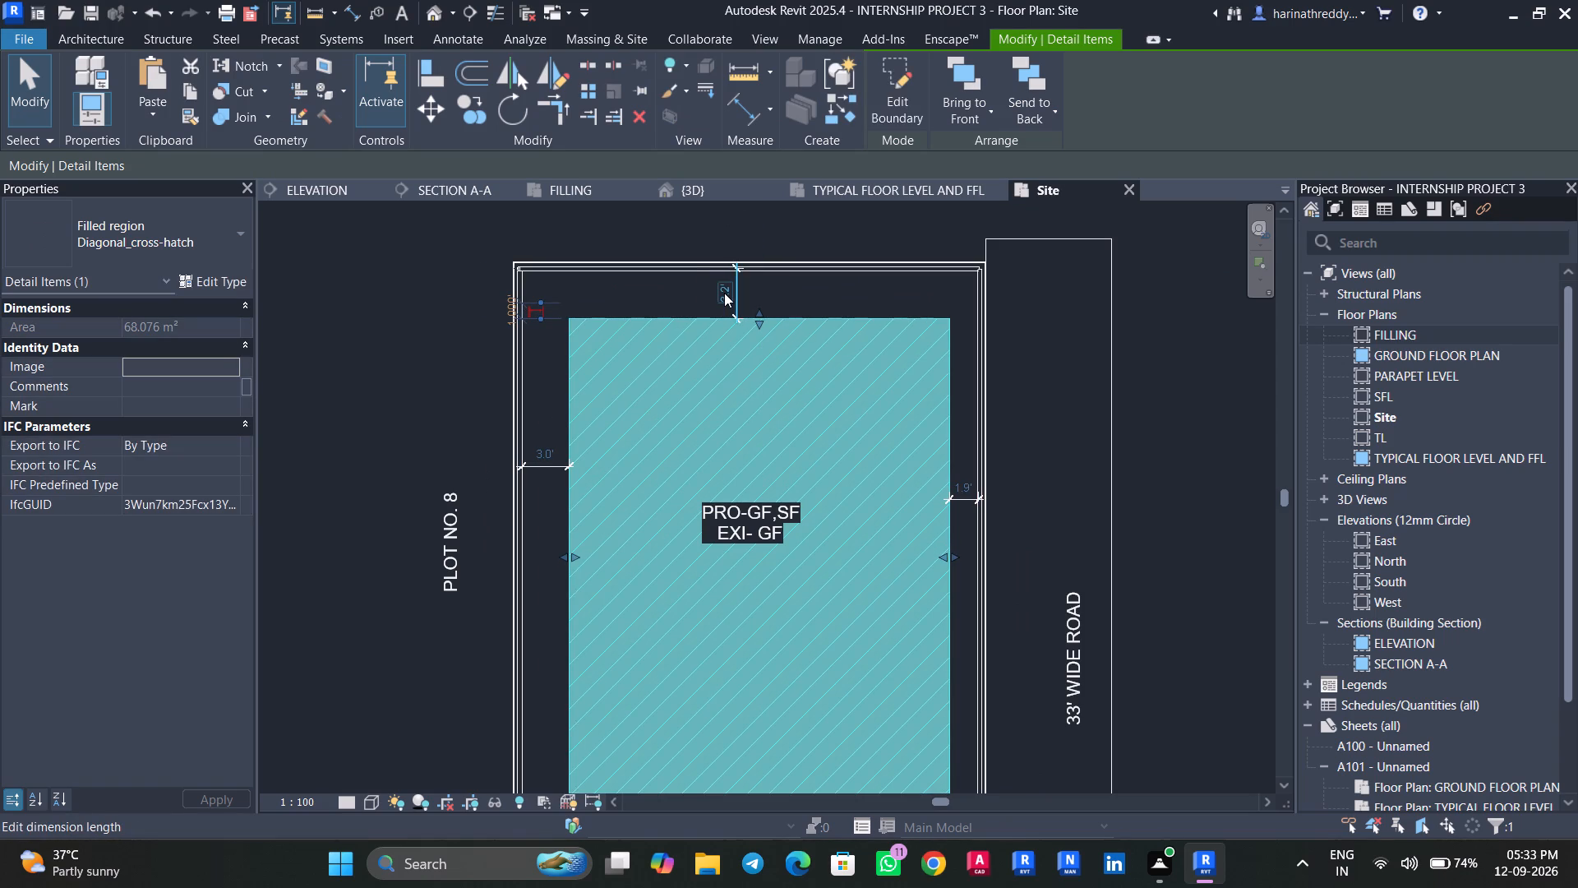
{"action": "key", "text": "Escape"}
{"action": "key", "text": "Escape"}
{"action": "scroll", "coordinate": [641, 428], "scroll_direction": "up", "scroll_amount": 1}
{"action": "scroll", "coordinate": [644, 430], "scroll_direction": "down", "scroll_amount": 3}
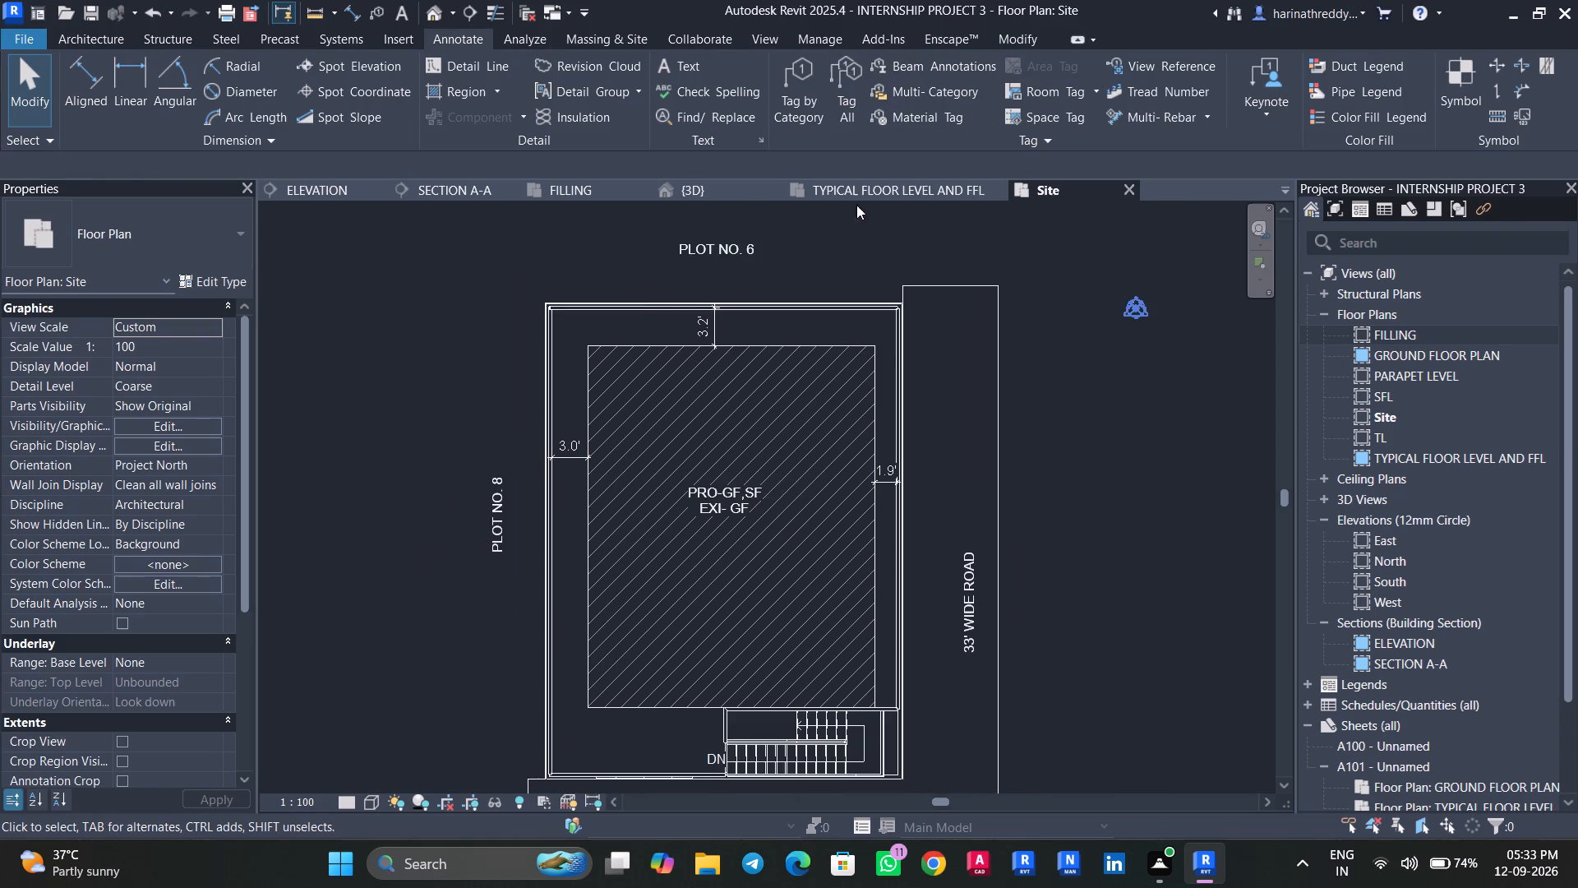
Check the reference plan's title in FILLING and rename the Site floor plan view as SITE PLAN.
{"action": "left_click", "coordinate": [565, 191]}
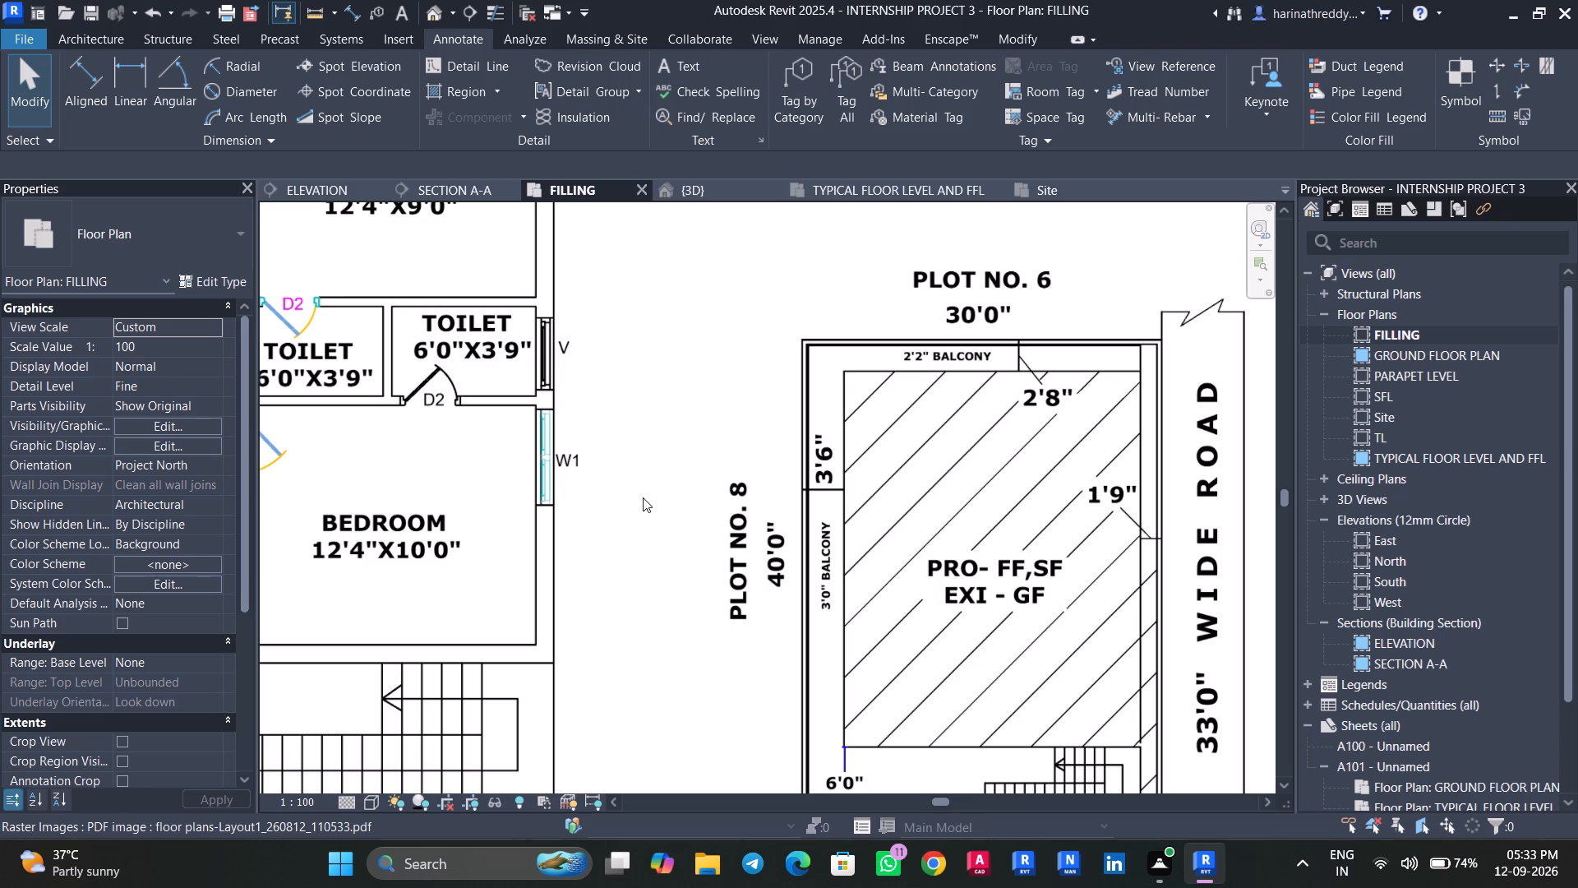
{"action": "scroll", "coordinate": [644, 497], "scroll_direction": "down", "scroll_amount": 4}
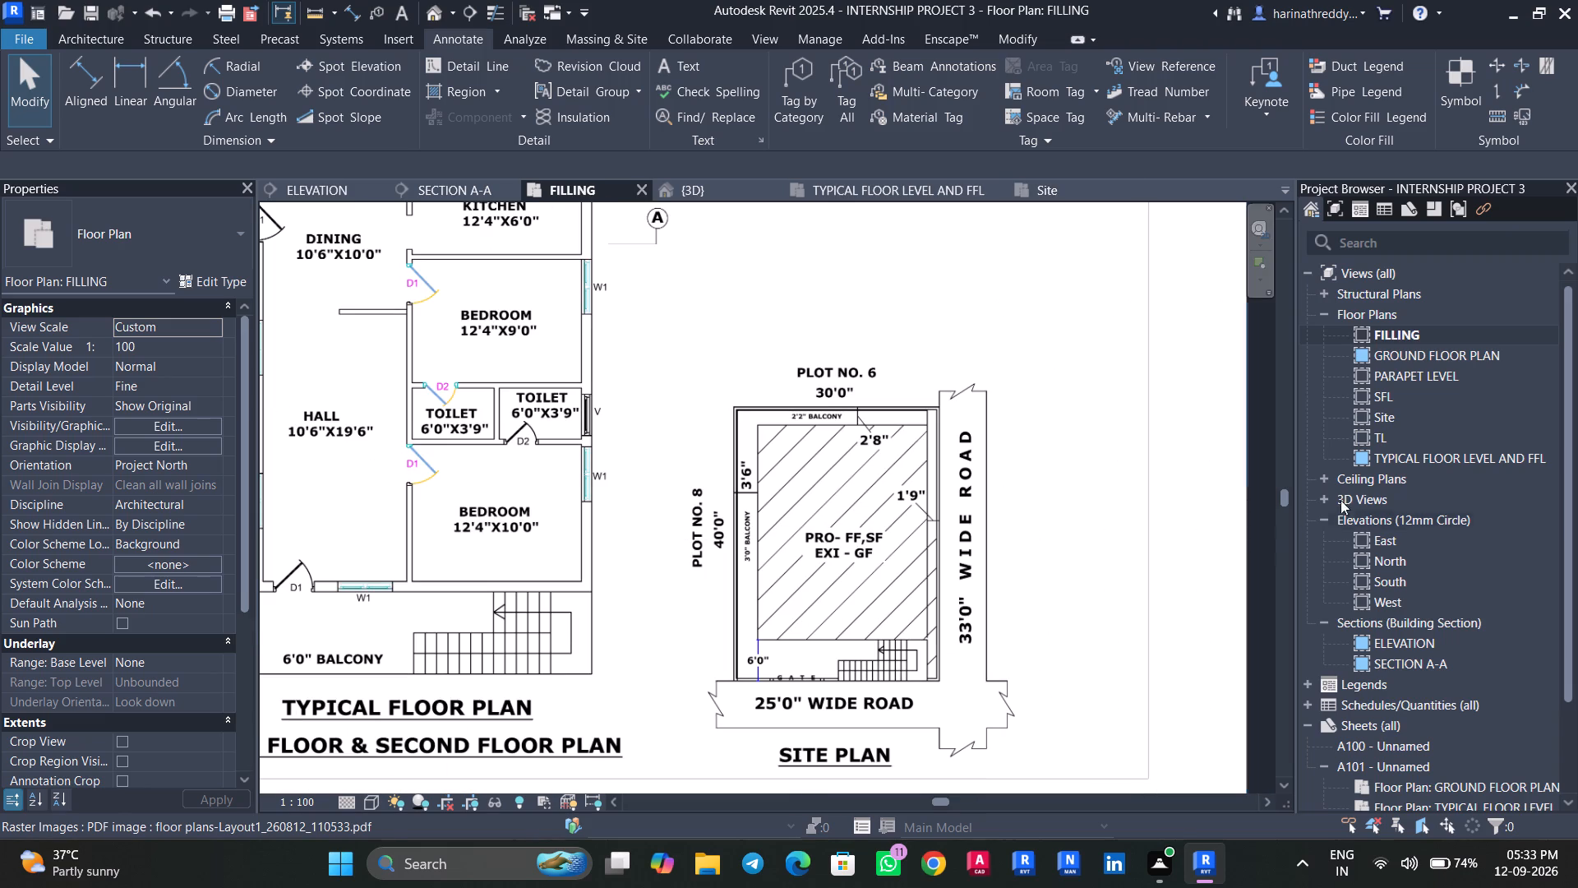
{"action": "right_click", "coordinate": [1395, 417]}
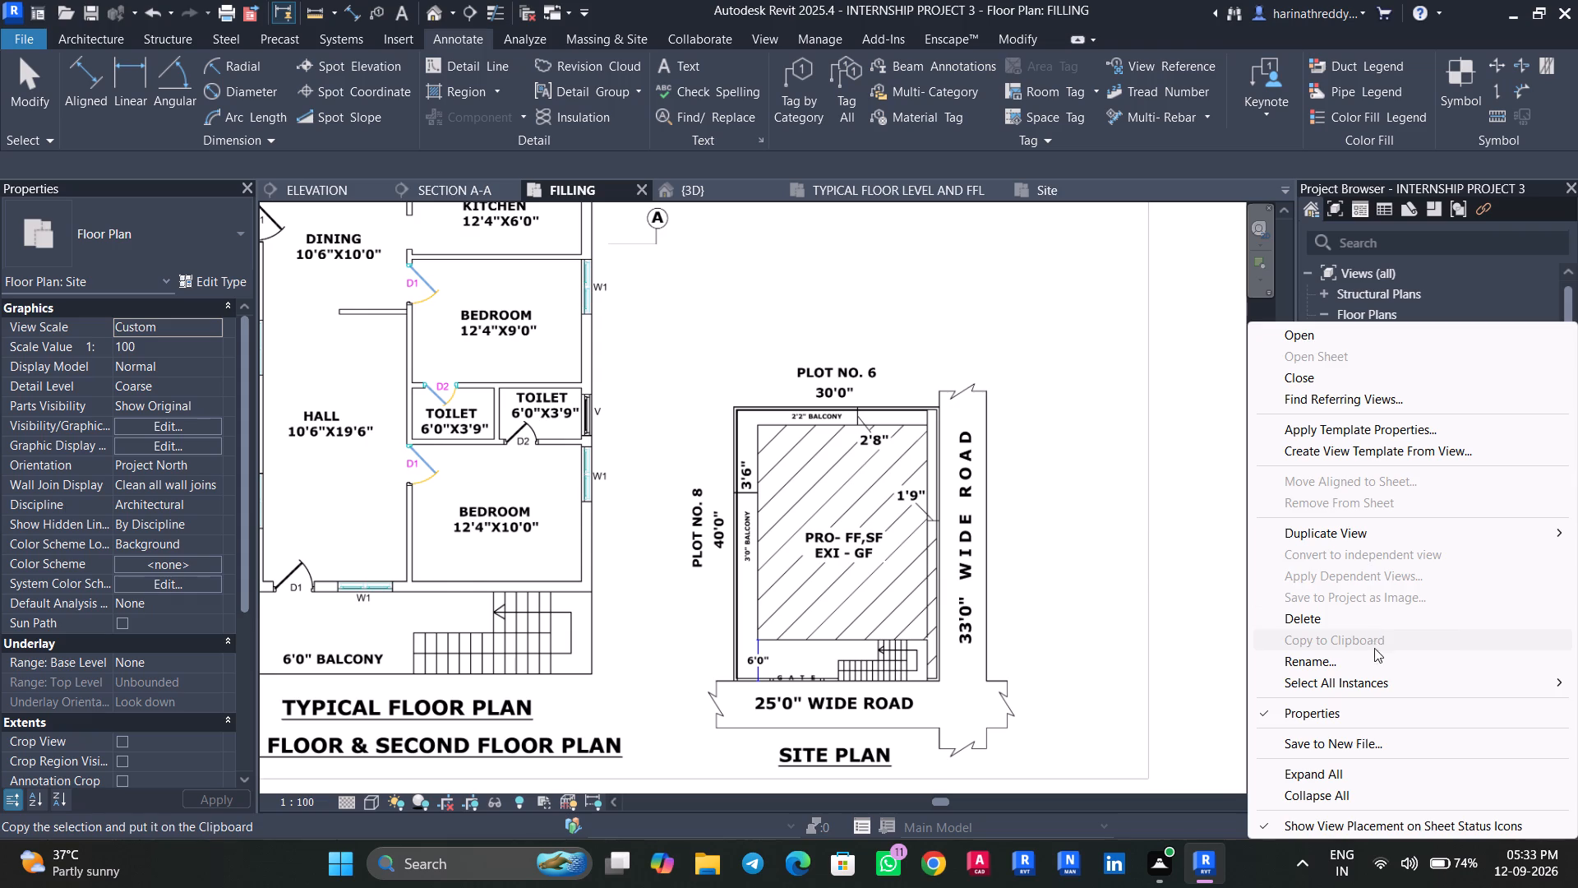
{"action": "left_click", "coordinate": [1374, 655]}
{"action": "type", "text": "SITE PLAN"}
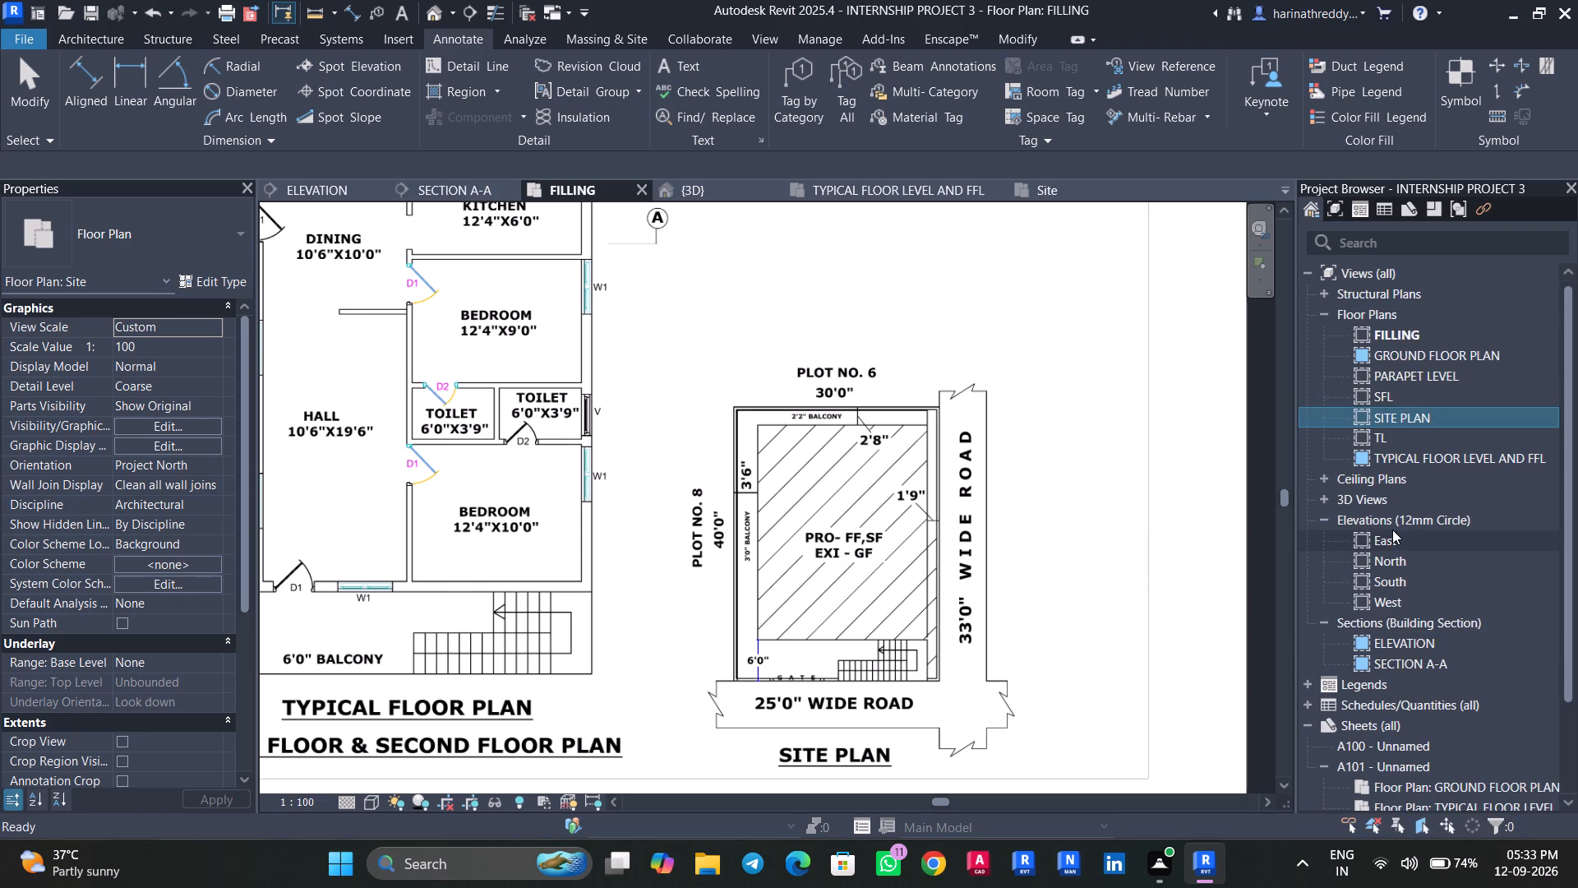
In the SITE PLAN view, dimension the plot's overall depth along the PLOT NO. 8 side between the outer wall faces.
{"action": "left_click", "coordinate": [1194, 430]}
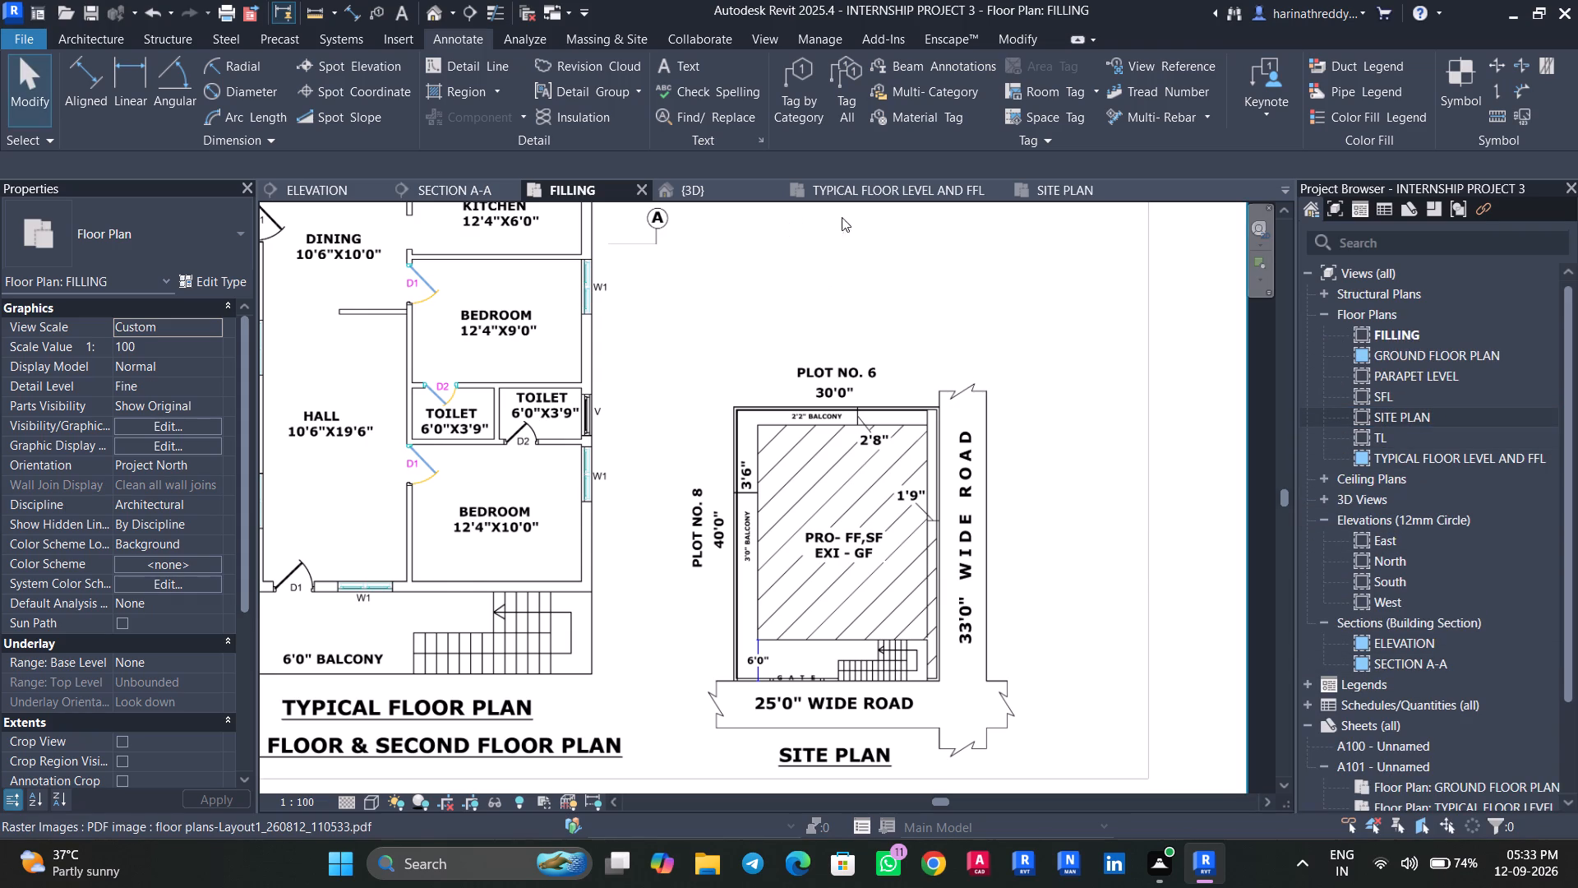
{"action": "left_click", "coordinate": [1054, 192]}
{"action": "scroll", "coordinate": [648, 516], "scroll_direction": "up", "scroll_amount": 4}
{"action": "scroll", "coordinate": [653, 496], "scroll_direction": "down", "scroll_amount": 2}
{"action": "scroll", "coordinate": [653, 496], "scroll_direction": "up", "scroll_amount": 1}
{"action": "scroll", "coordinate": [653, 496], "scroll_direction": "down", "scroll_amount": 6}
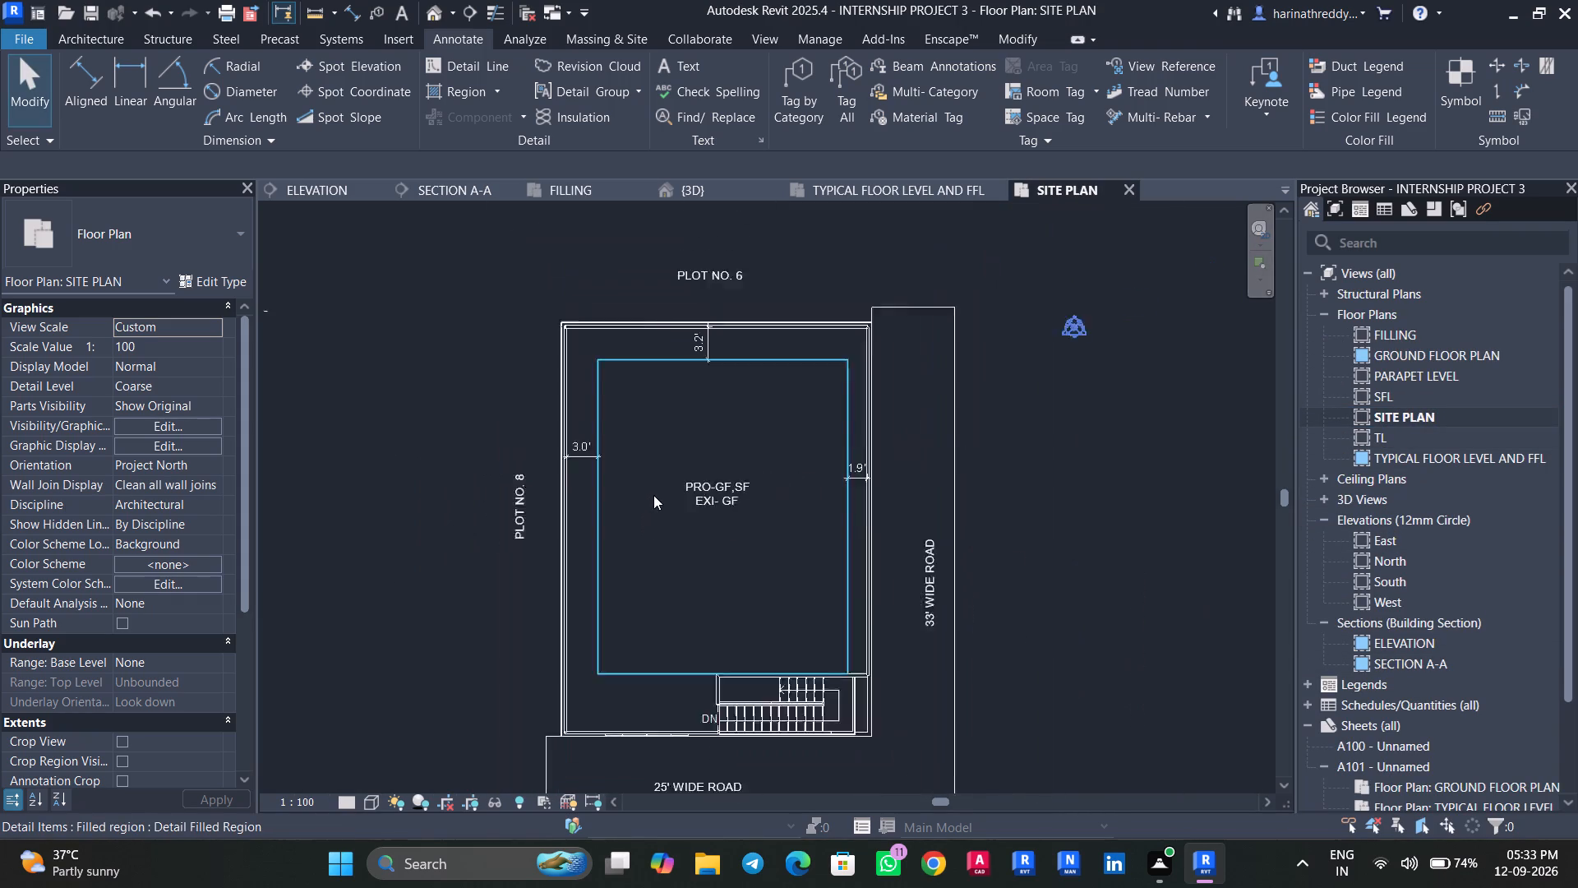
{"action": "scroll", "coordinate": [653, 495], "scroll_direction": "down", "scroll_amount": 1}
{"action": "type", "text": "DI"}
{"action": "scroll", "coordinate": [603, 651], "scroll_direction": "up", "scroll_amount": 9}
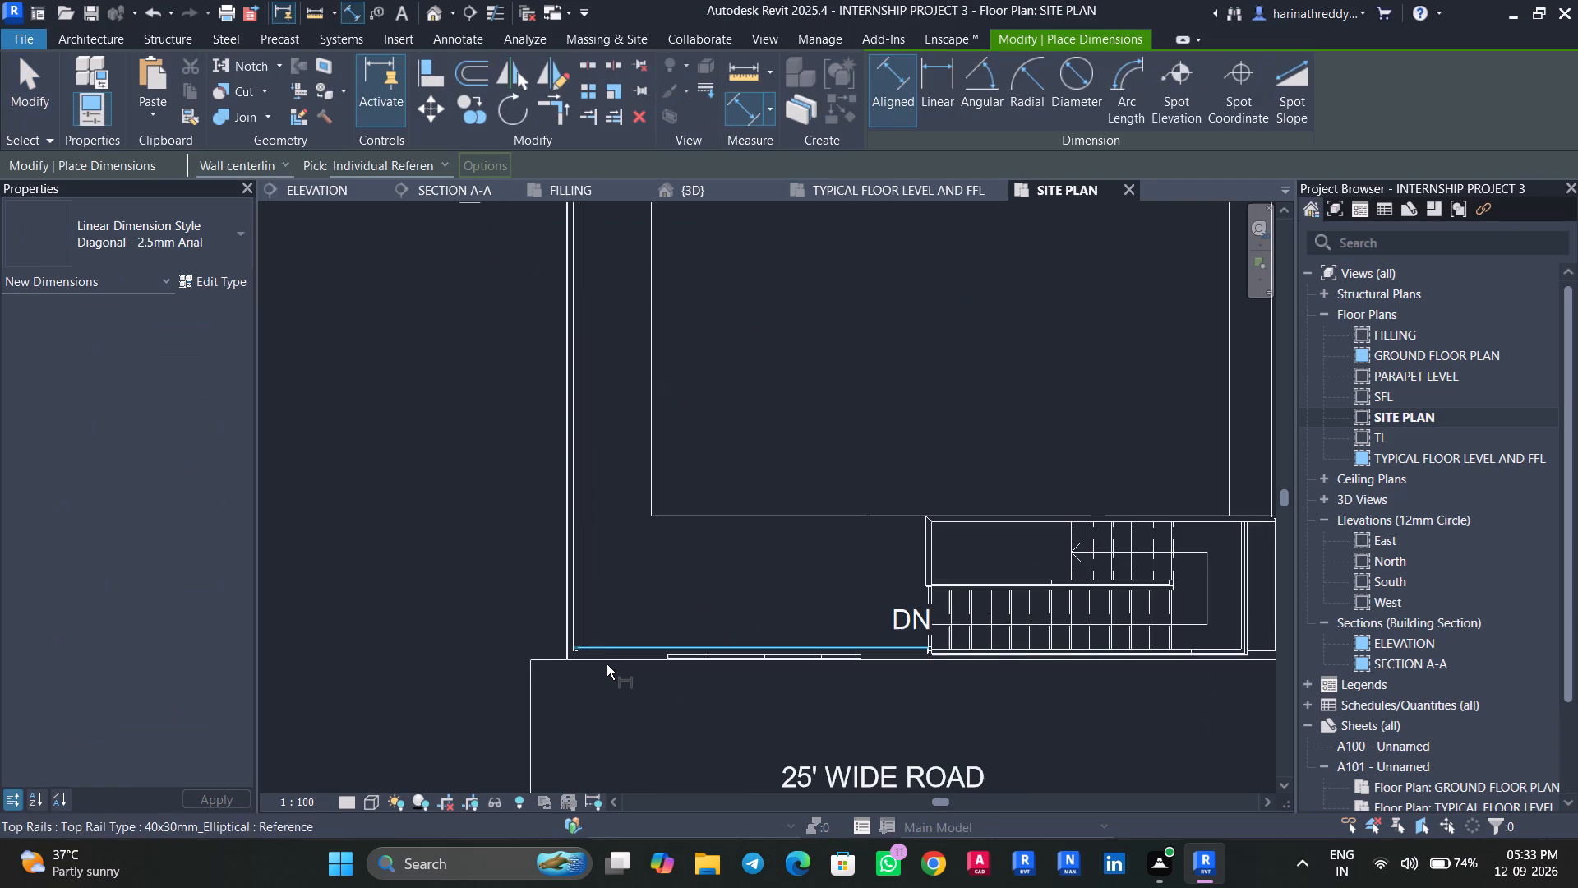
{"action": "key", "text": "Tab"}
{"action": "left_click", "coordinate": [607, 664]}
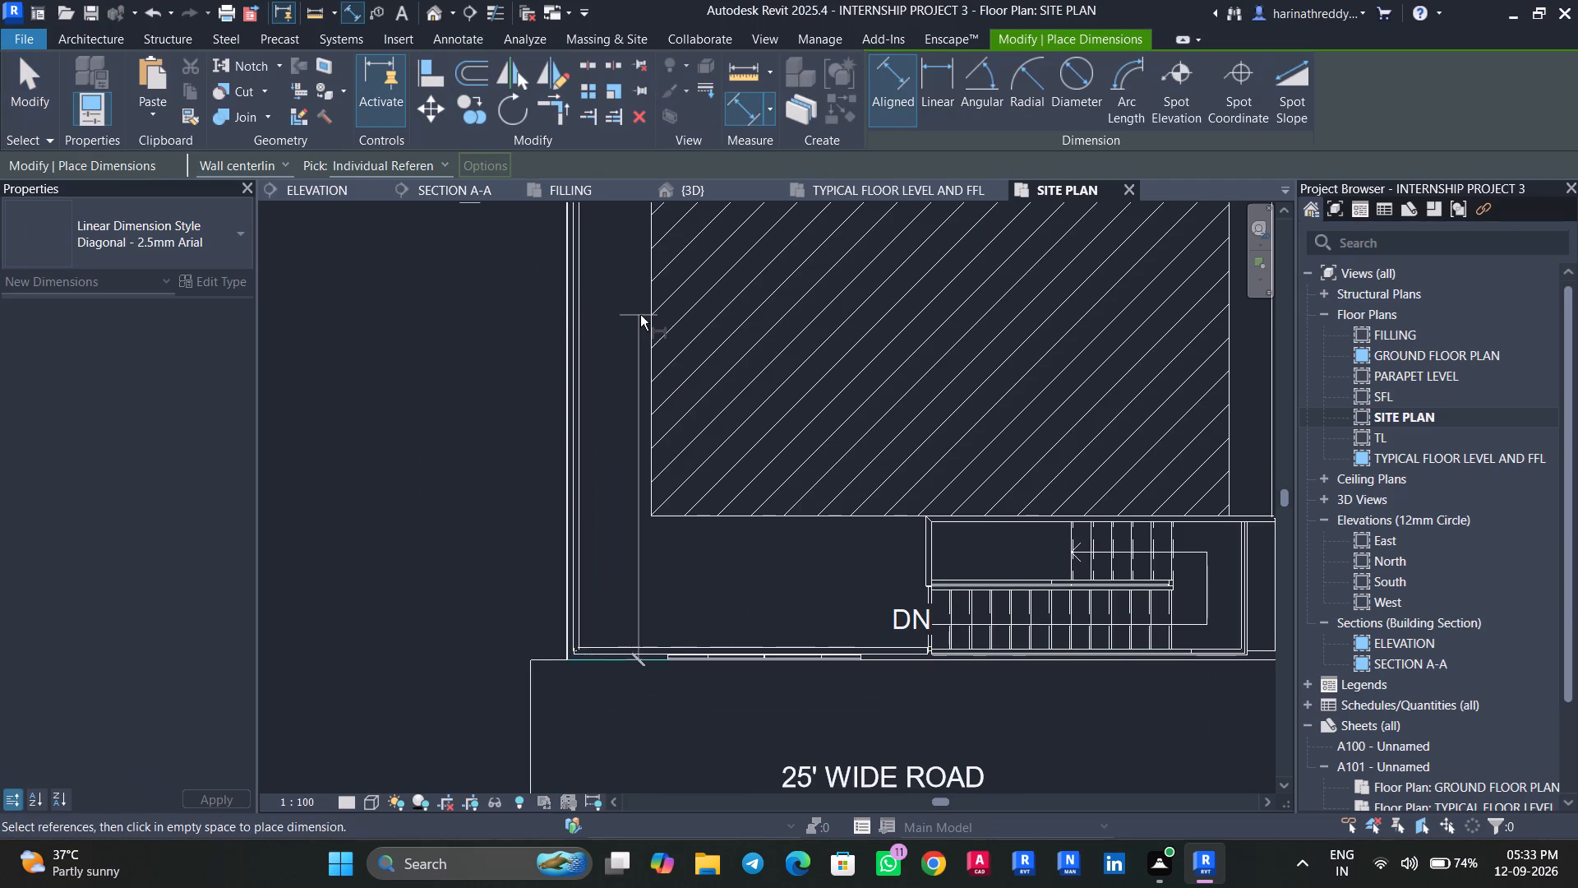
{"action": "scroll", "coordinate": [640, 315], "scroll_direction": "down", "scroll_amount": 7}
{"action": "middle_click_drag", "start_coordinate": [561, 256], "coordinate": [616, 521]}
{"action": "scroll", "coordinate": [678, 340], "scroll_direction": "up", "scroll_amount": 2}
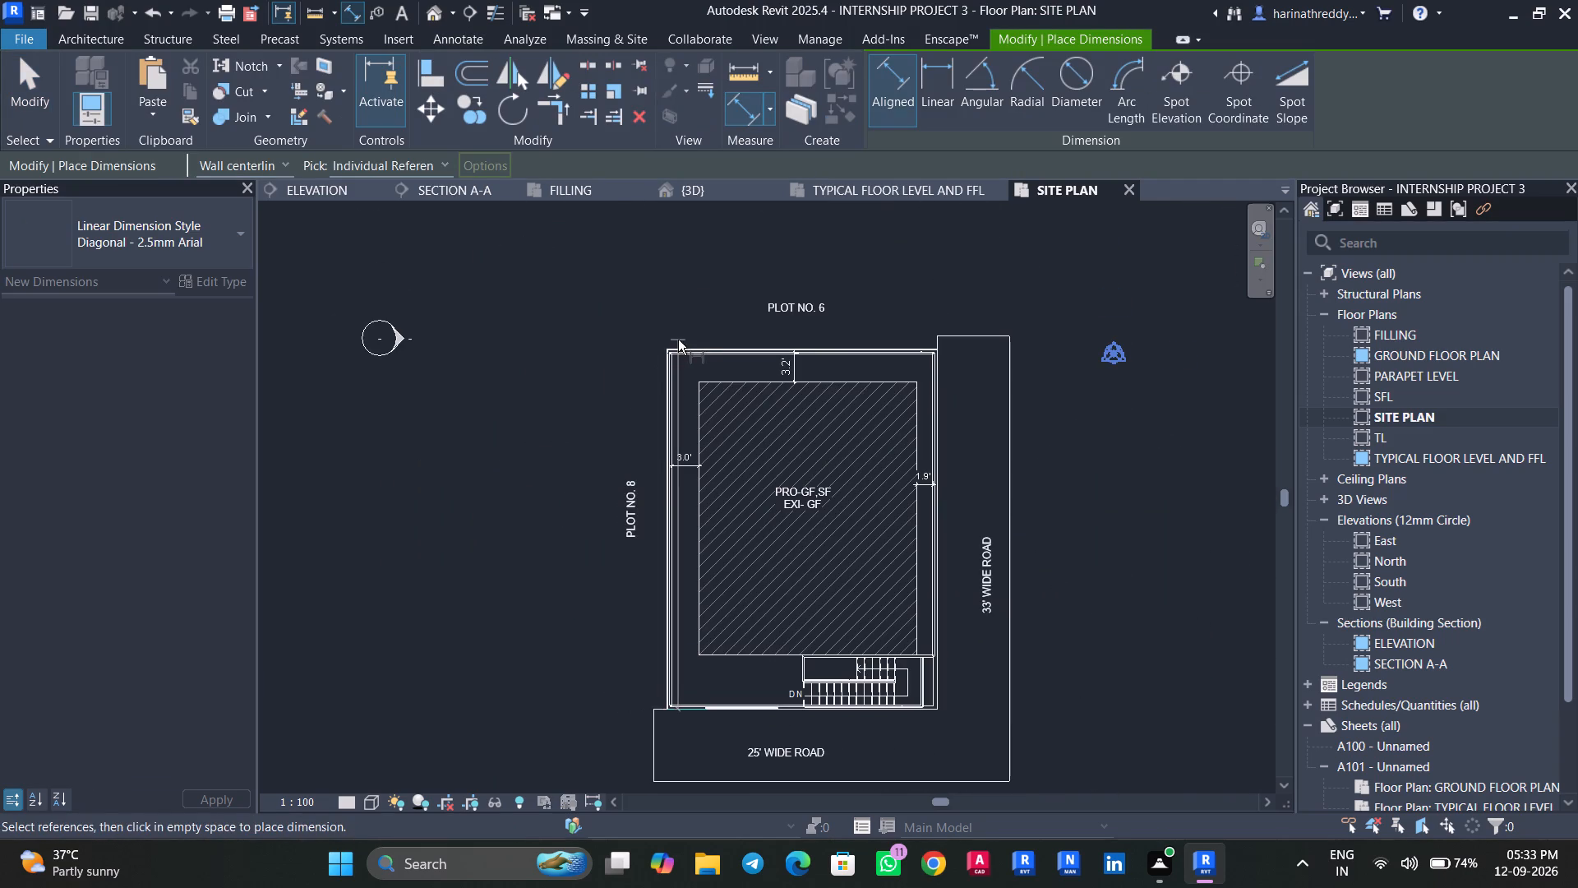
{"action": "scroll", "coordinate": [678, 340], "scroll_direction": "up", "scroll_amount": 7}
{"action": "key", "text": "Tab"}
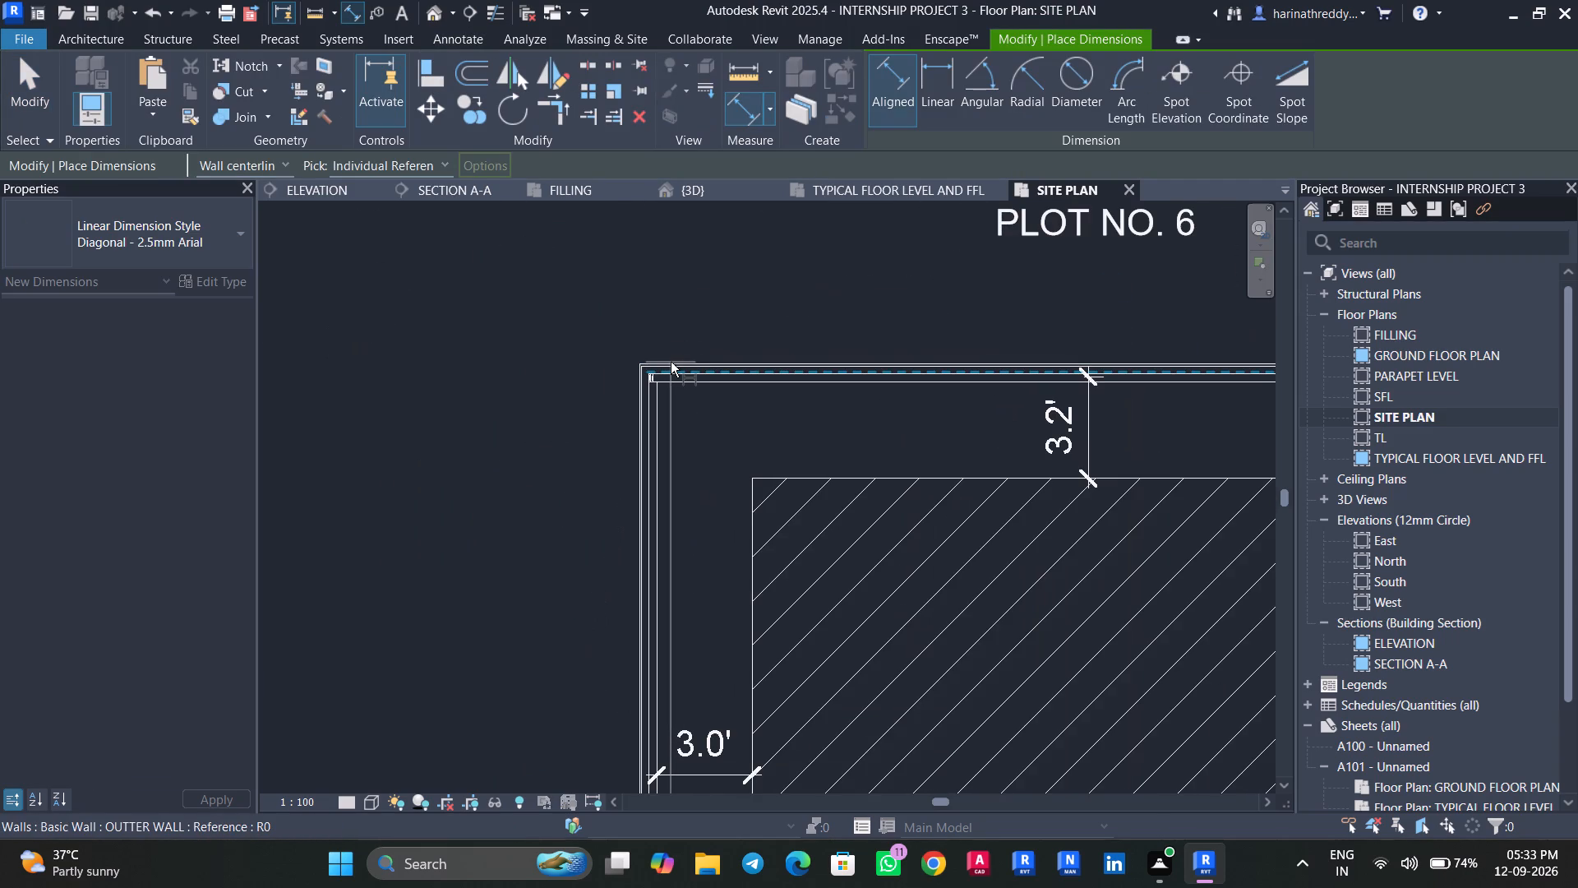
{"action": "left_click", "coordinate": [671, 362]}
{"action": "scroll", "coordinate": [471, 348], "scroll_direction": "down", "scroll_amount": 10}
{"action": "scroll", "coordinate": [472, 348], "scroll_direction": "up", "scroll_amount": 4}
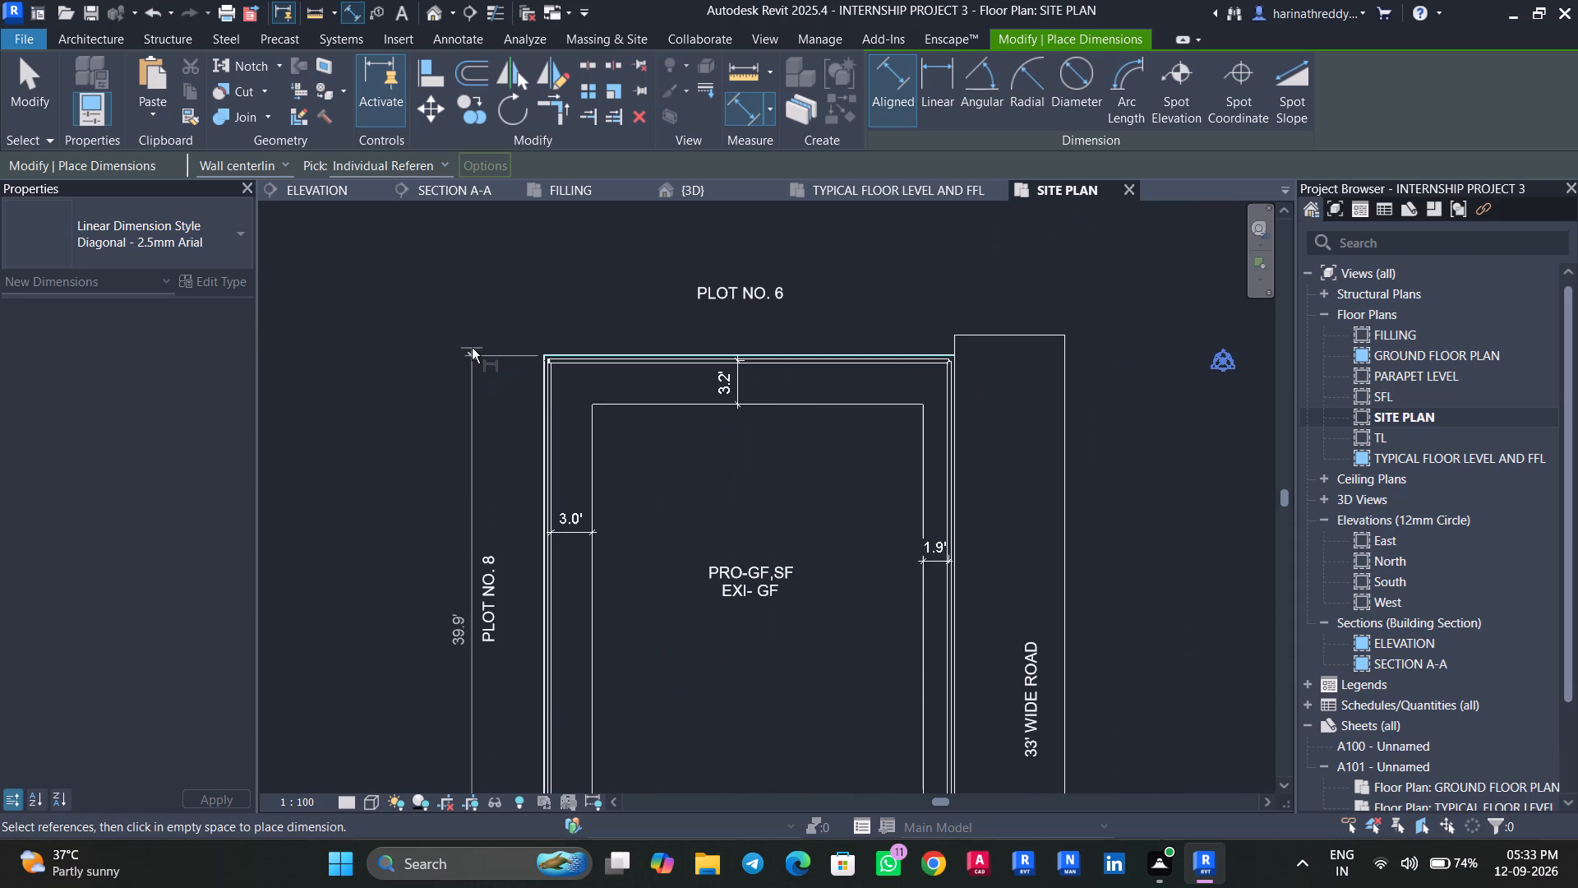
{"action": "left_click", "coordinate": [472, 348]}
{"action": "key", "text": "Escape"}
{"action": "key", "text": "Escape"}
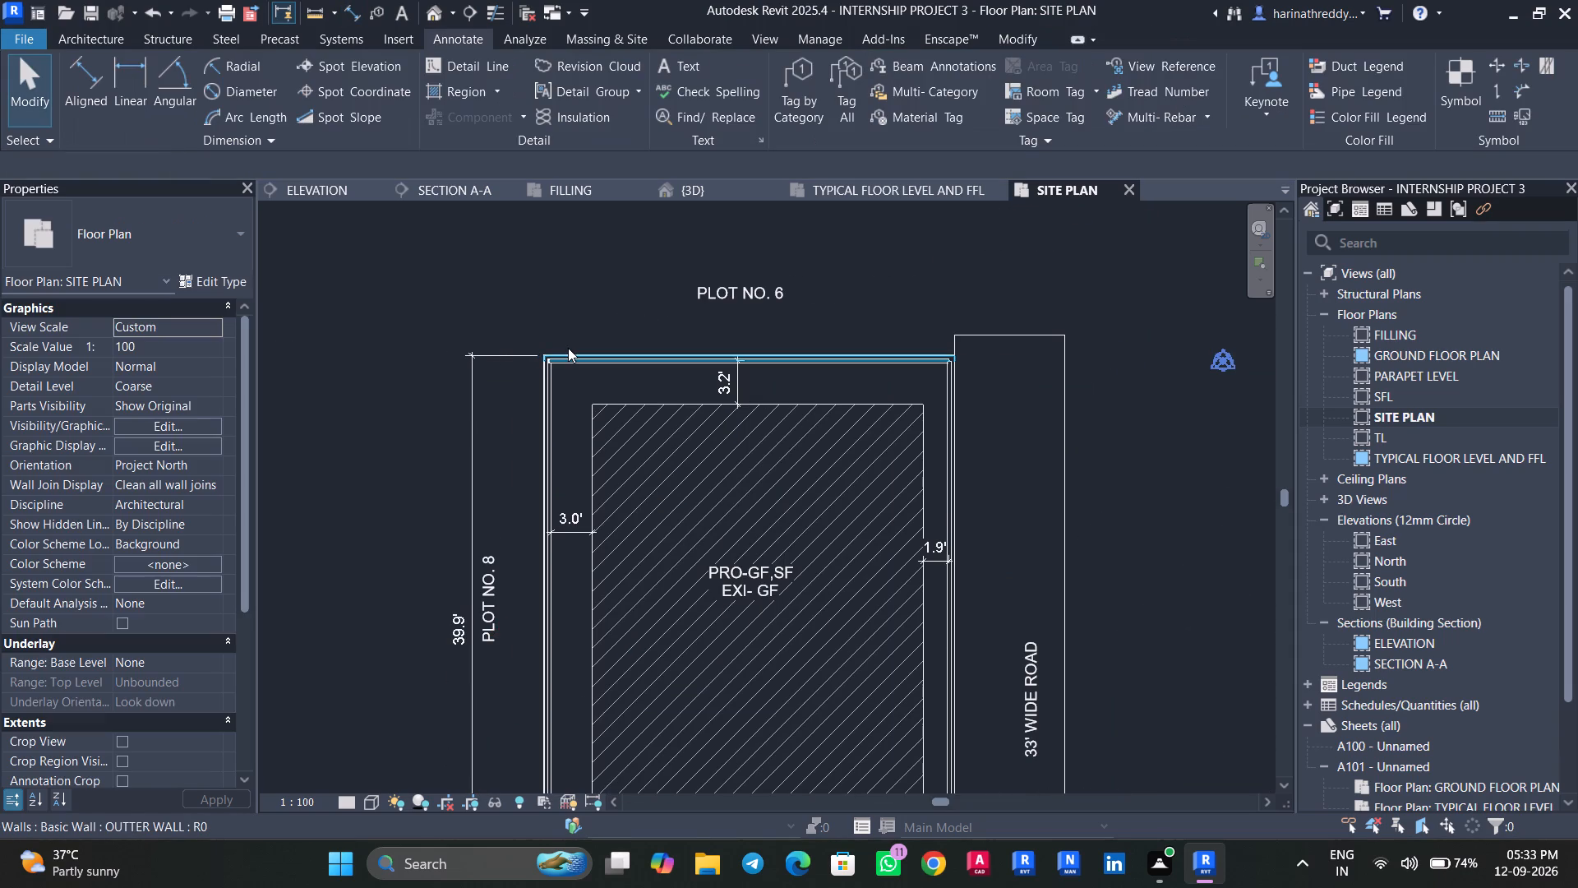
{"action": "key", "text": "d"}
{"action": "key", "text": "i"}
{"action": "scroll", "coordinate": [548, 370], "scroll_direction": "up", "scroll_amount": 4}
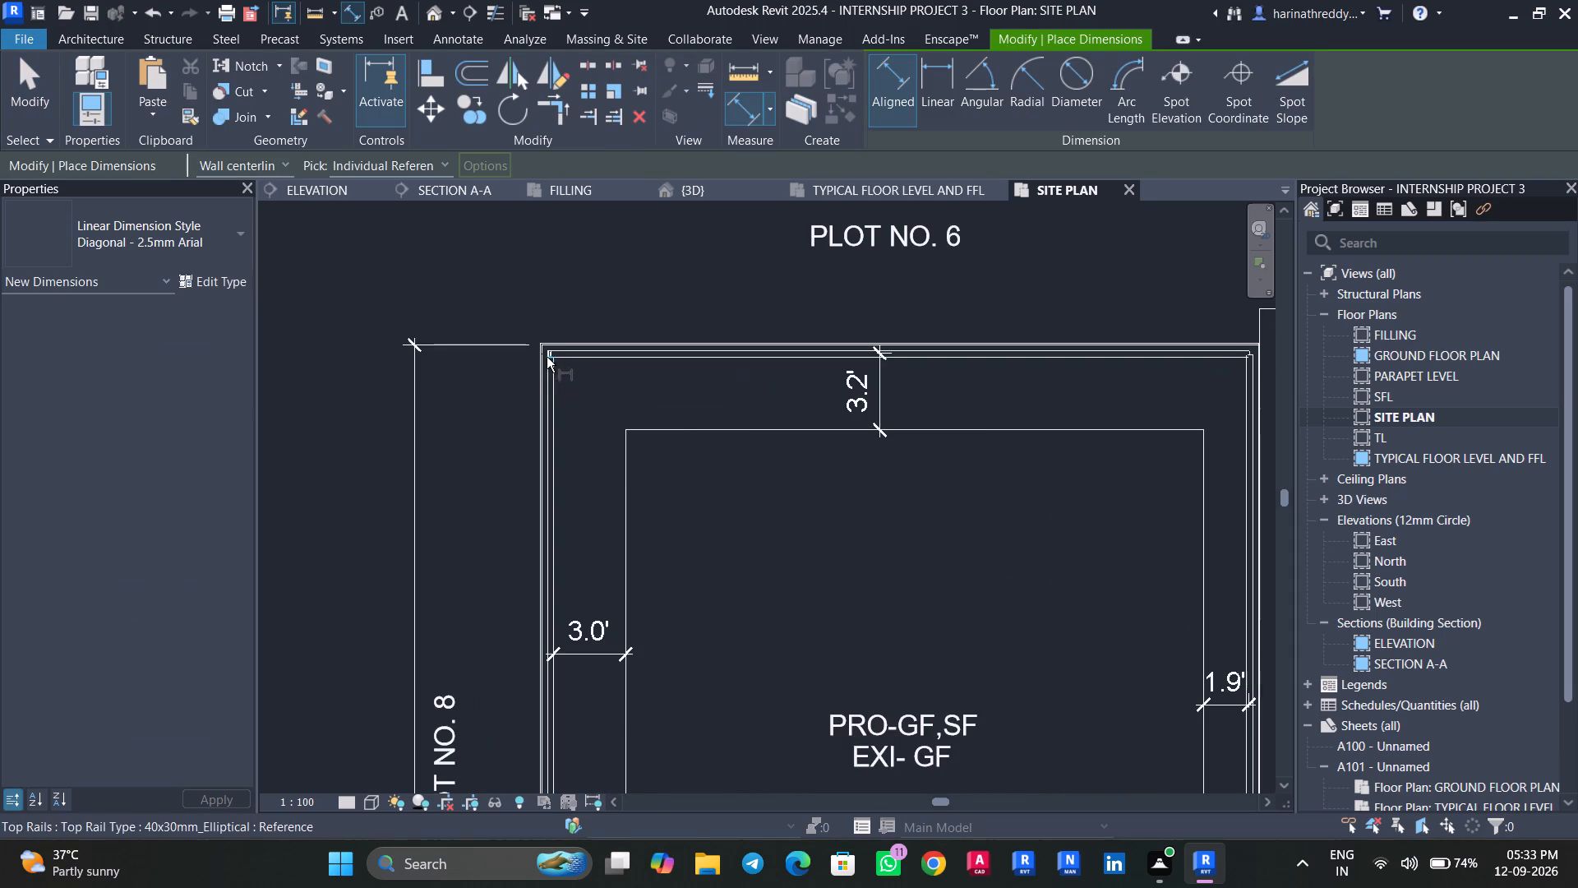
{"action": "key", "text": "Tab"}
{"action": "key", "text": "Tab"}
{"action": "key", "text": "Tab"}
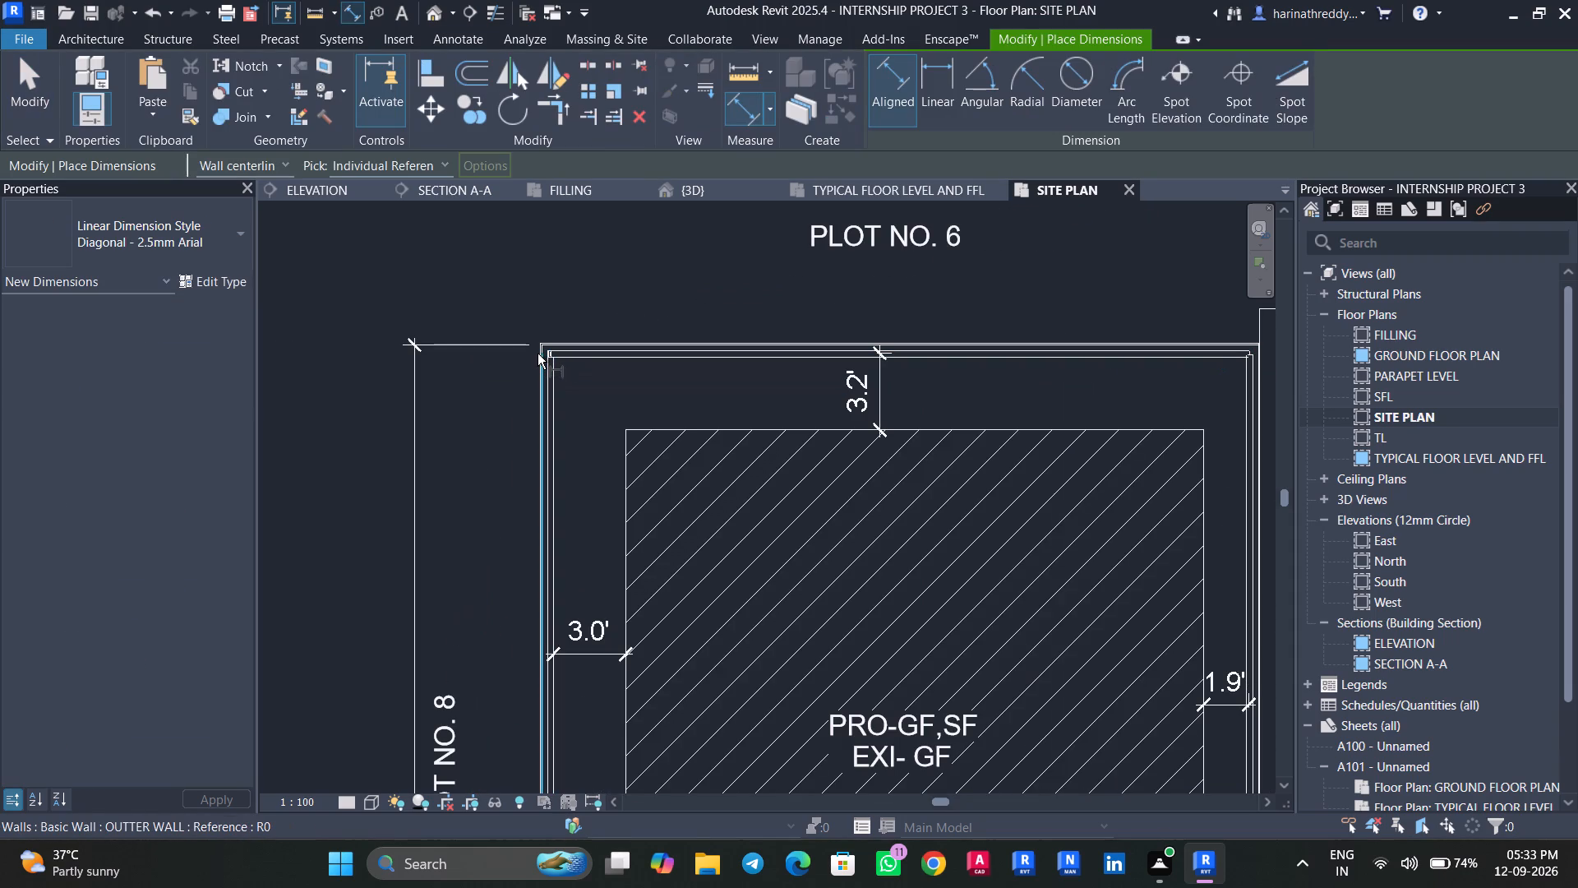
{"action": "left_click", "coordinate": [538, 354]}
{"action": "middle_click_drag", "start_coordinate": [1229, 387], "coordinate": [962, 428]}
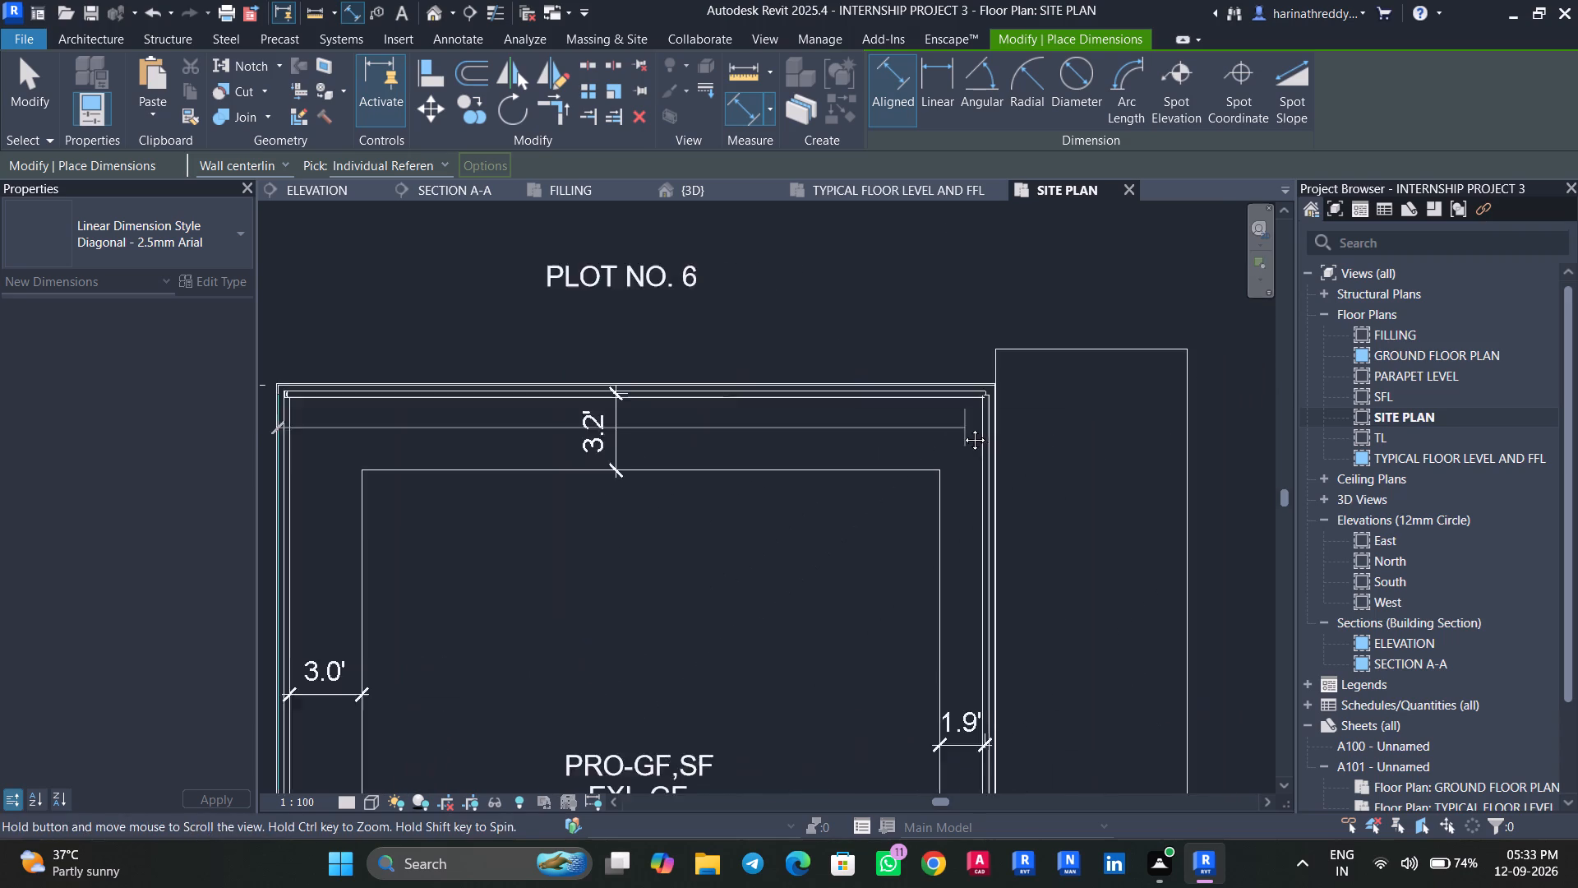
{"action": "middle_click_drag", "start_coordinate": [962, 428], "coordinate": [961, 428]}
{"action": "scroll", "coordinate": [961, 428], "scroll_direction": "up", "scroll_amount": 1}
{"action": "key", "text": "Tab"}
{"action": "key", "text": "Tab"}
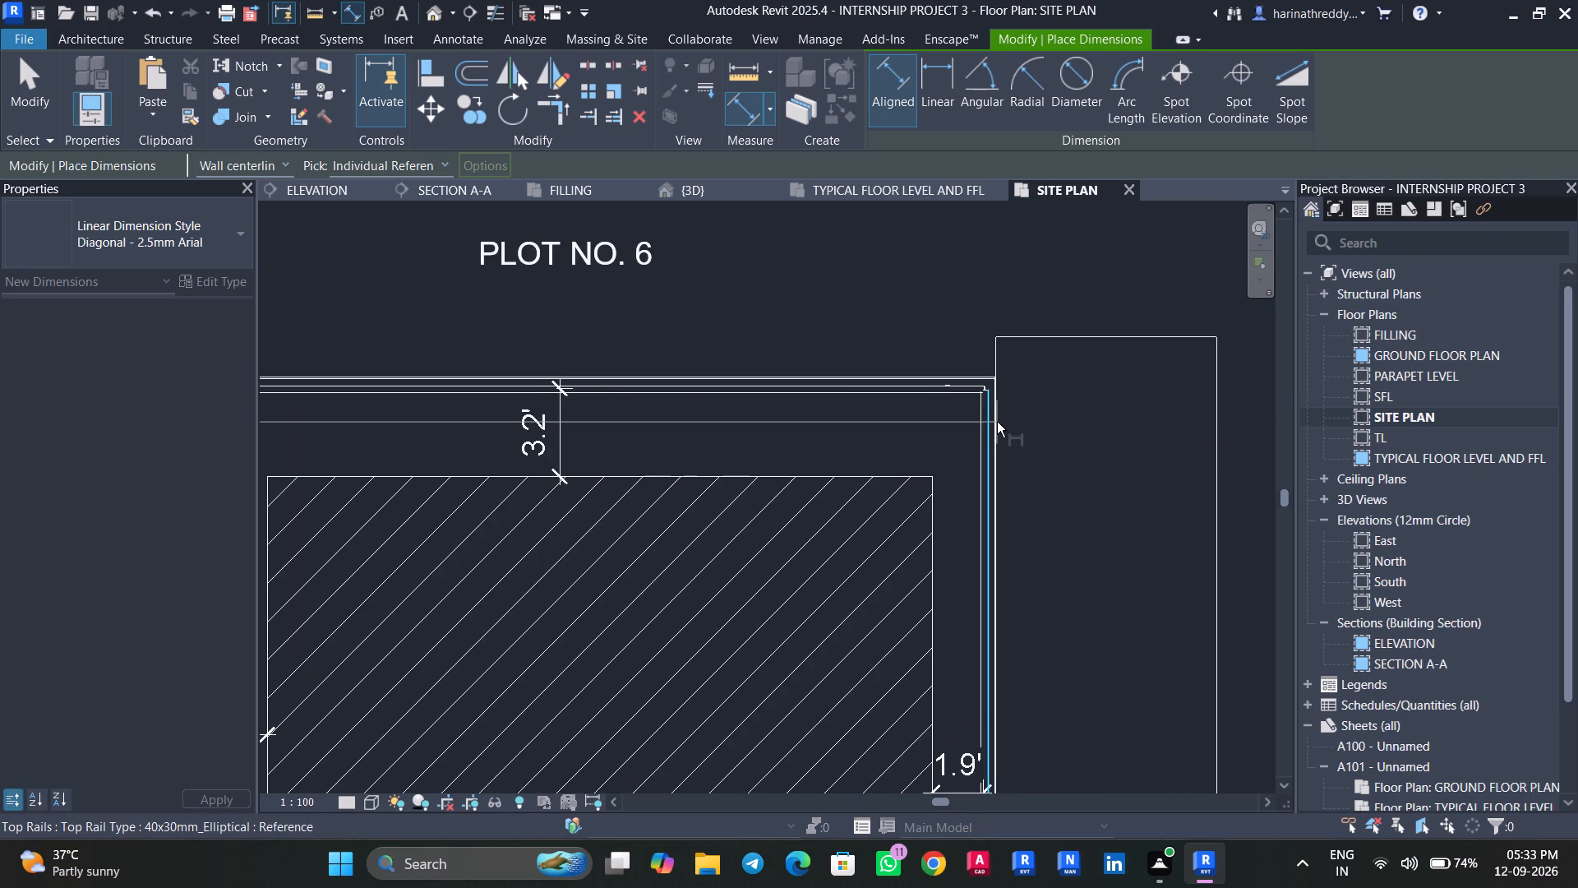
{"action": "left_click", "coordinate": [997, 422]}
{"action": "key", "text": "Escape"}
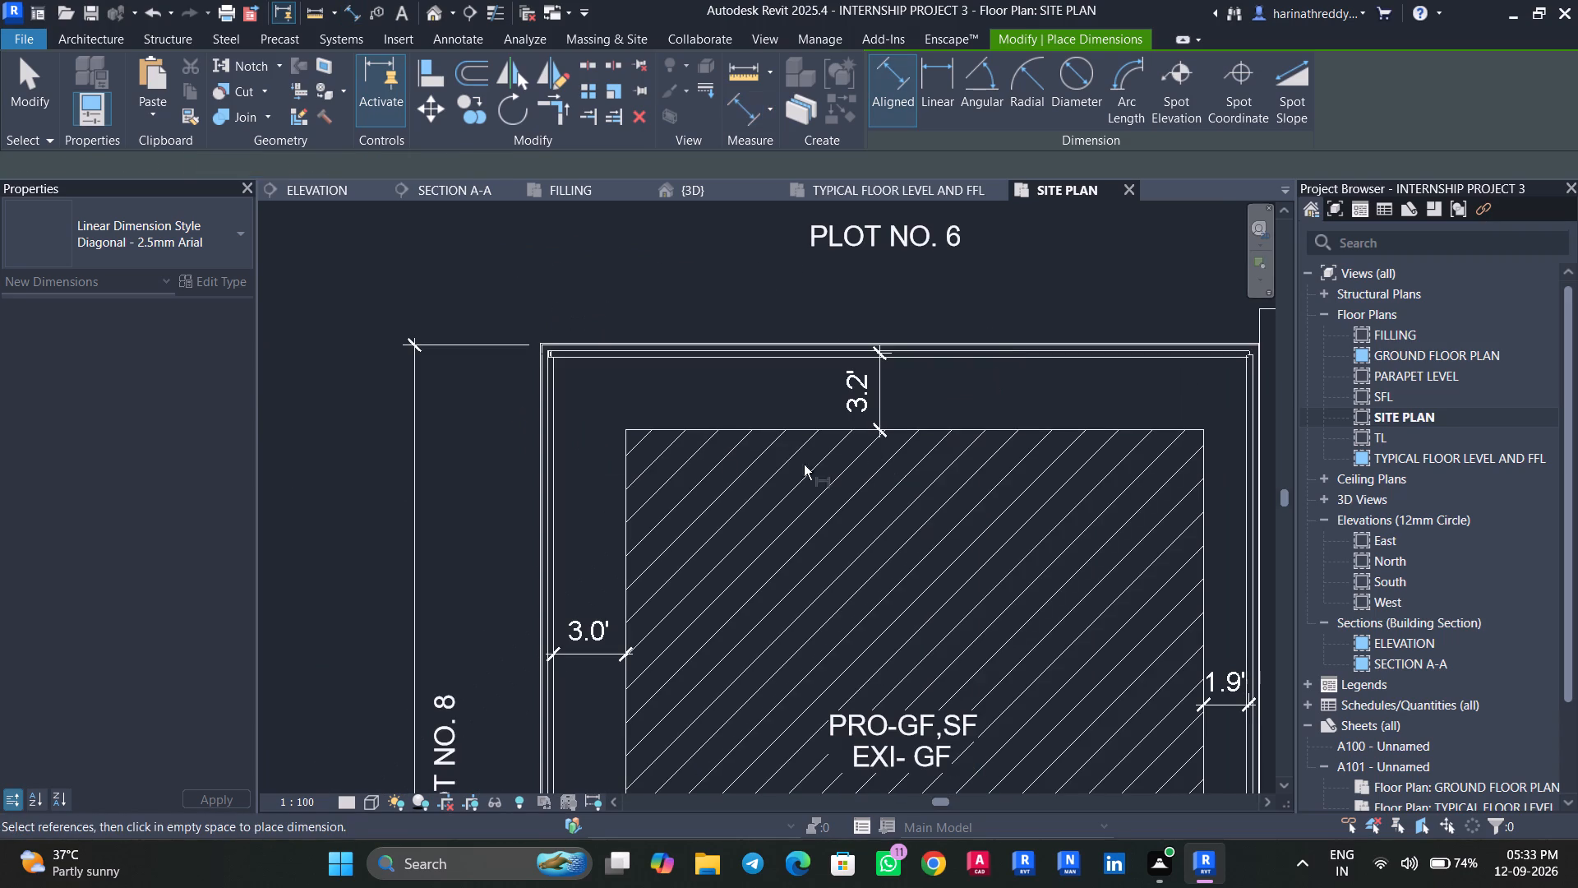
Dimension the plot's overall width between its outer edges, placing the dimension line just below the PLOT NO. 6 label.
{"action": "scroll", "coordinate": [548, 418], "scroll_direction": "up", "scroll_amount": 12}
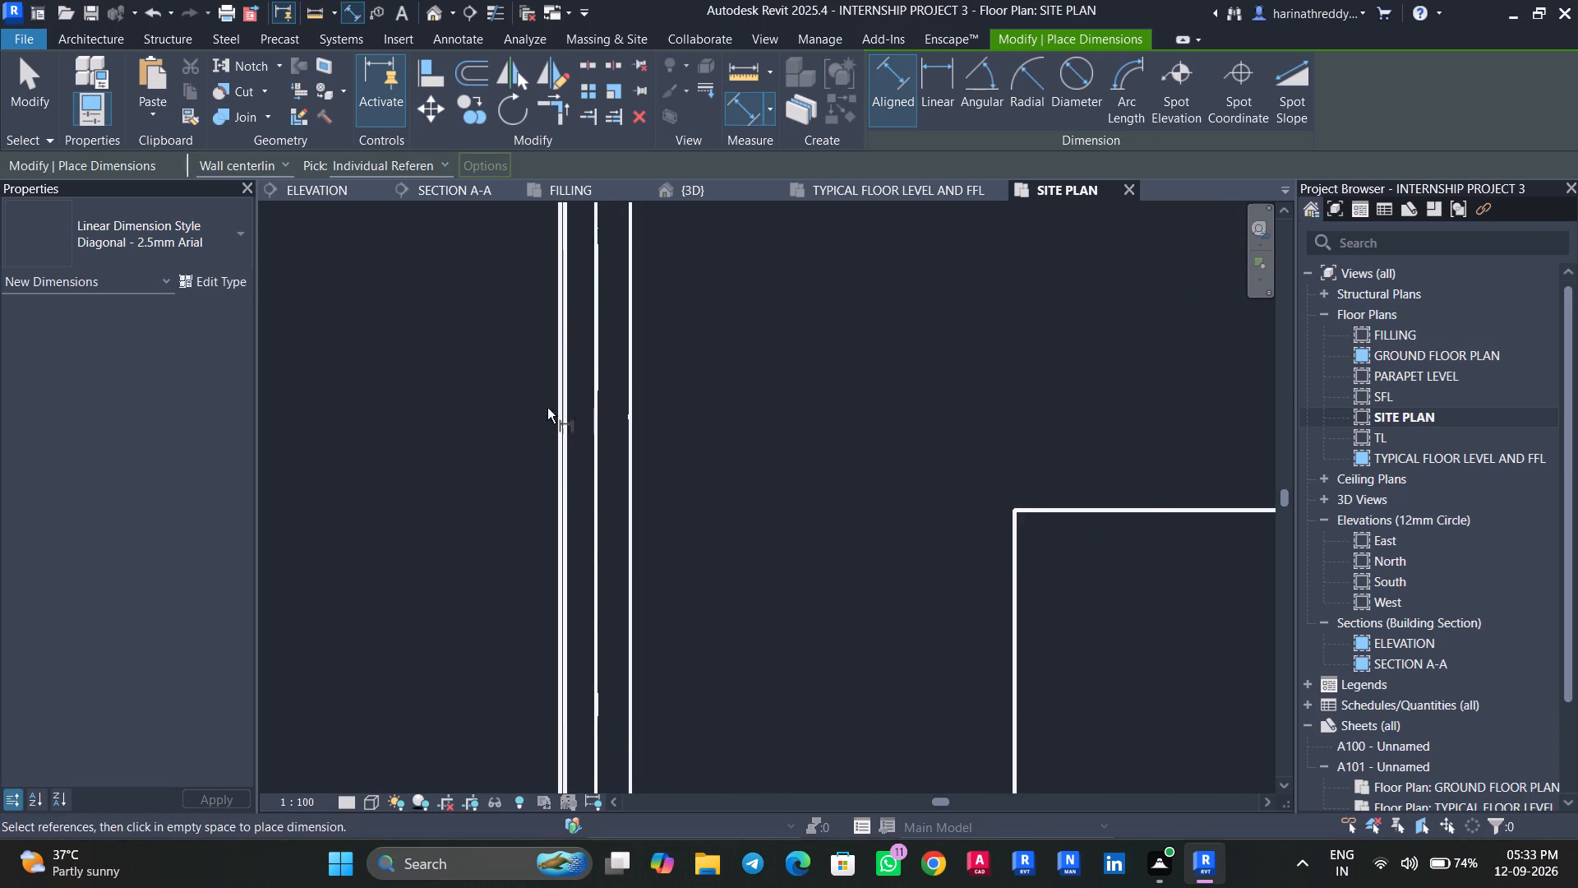
{"action": "left_click", "coordinate": [555, 409]}
{"action": "scroll", "coordinate": [555, 409], "scroll_direction": "down", "scroll_amount": 15}
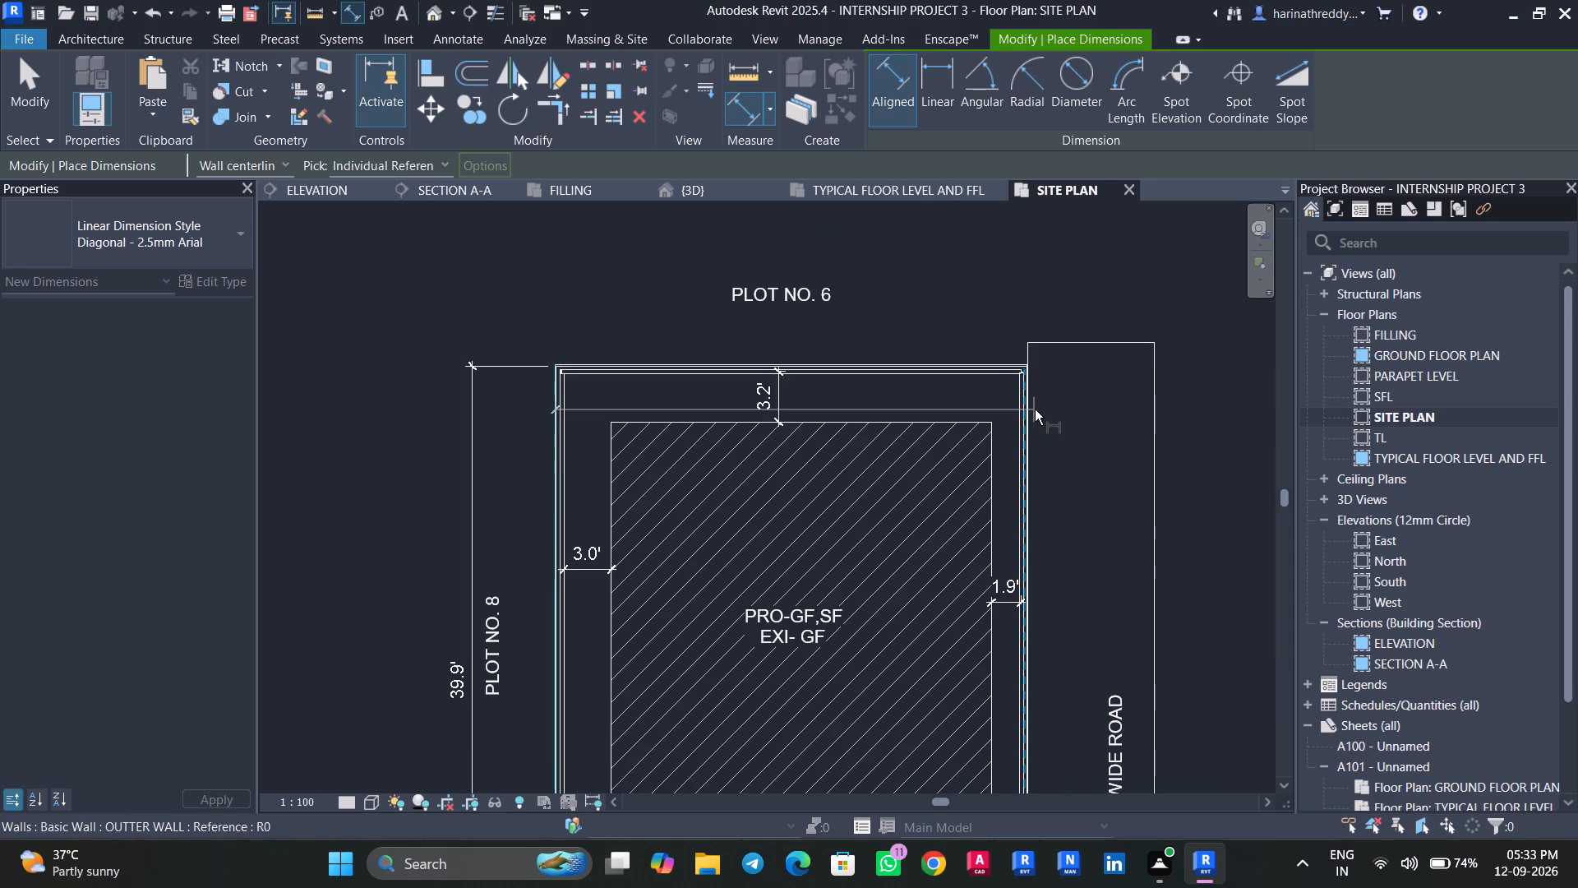
{"action": "scroll", "coordinate": [1035, 409], "scroll_direction": "up", "scroll_amount": 1}
{"action": "scroll", "coordinate": [1035, 409], "scroll_direction": "down", "scroll_amount": 1}
{"action": "scroll", "coordinate": [1035, 409], "scroll_direction": "up", "scroll_amount": 20}
{"action": "scroll", "coordinate": [1035, 409], "scroll_direction": "up", "scroll_amount": 2}
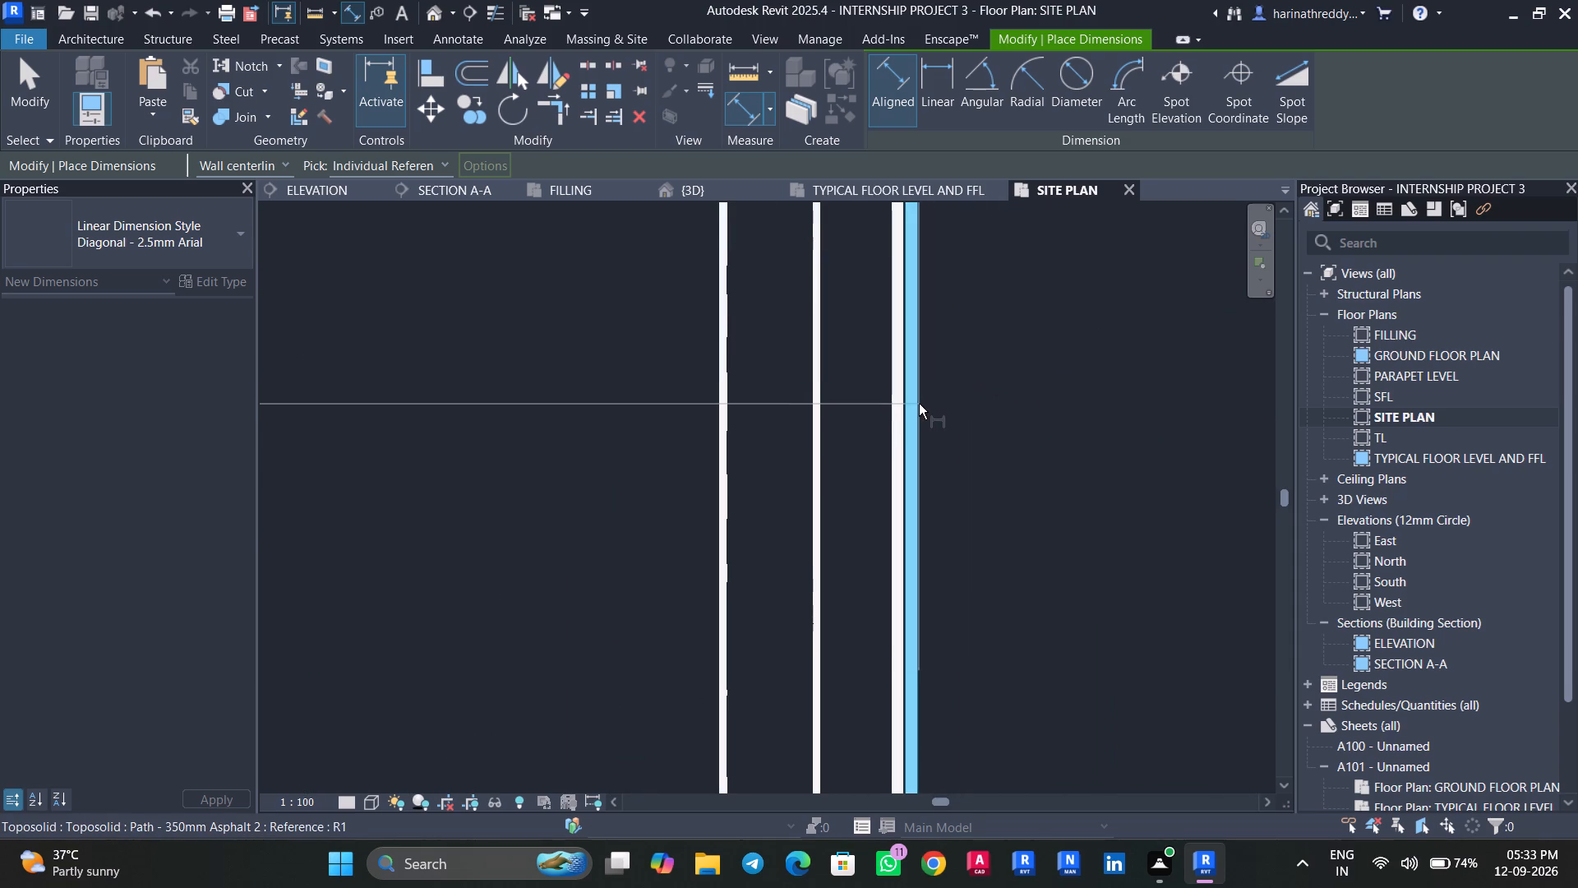
{"action": "left_click", "coordinate": [919, 404]}
{"action": "scroll", "coordinate": [919, 404], "scroll_direction": "down", "scroll_amount": 12}
{"action": "scroll", "coordinate": [919, 404], "scroll_direction": "up", "scroll_amount": 1}
{"action": "scroll", "coordinate": [919, 404], "scroll_direction": "down", "scroll_amount": 8}
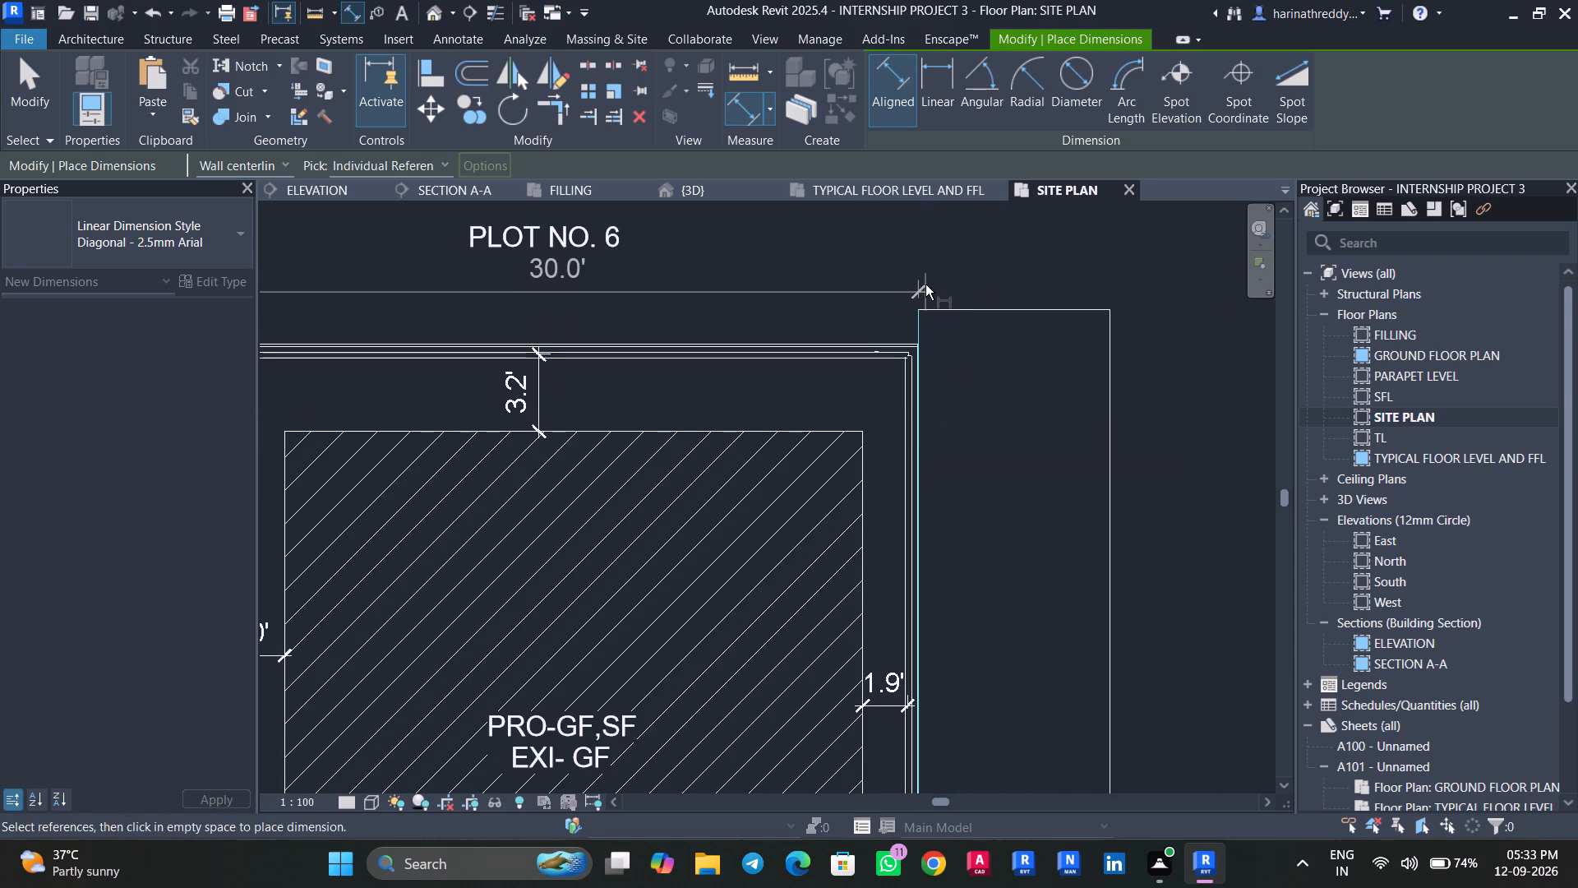
{"action": "left_click", "coordinate": [925, 283]}
{"action": "key", "text": "Escape"}
{"action": "key", "text": "Escape"}
Nudge the overall width dimension slightly away from the PLOT NO. 6 label toward the plot boundary.
{"action": "left_click", "coordinate": [708, 283]}
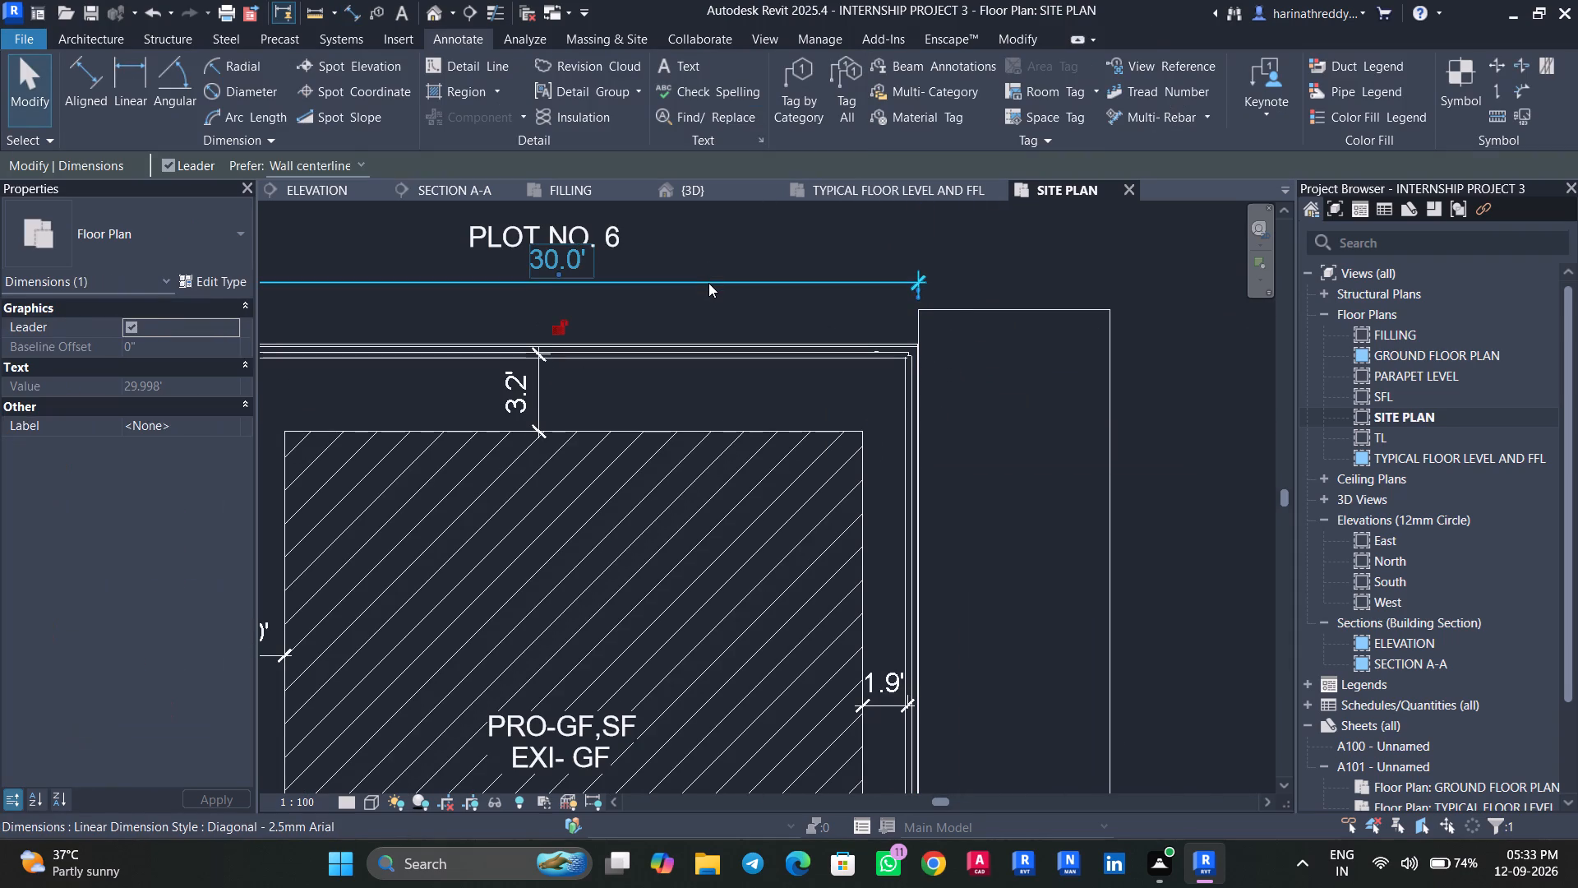
{"action": "key", "text": "Down"}
{"action": "key", "text": "Down"}
{"action": "key", "text": "Down"}
{"action": "key", "text": "Down"}
{"action": "key", "text": "Escape"}
{"action": "key", "text": "Escape"}
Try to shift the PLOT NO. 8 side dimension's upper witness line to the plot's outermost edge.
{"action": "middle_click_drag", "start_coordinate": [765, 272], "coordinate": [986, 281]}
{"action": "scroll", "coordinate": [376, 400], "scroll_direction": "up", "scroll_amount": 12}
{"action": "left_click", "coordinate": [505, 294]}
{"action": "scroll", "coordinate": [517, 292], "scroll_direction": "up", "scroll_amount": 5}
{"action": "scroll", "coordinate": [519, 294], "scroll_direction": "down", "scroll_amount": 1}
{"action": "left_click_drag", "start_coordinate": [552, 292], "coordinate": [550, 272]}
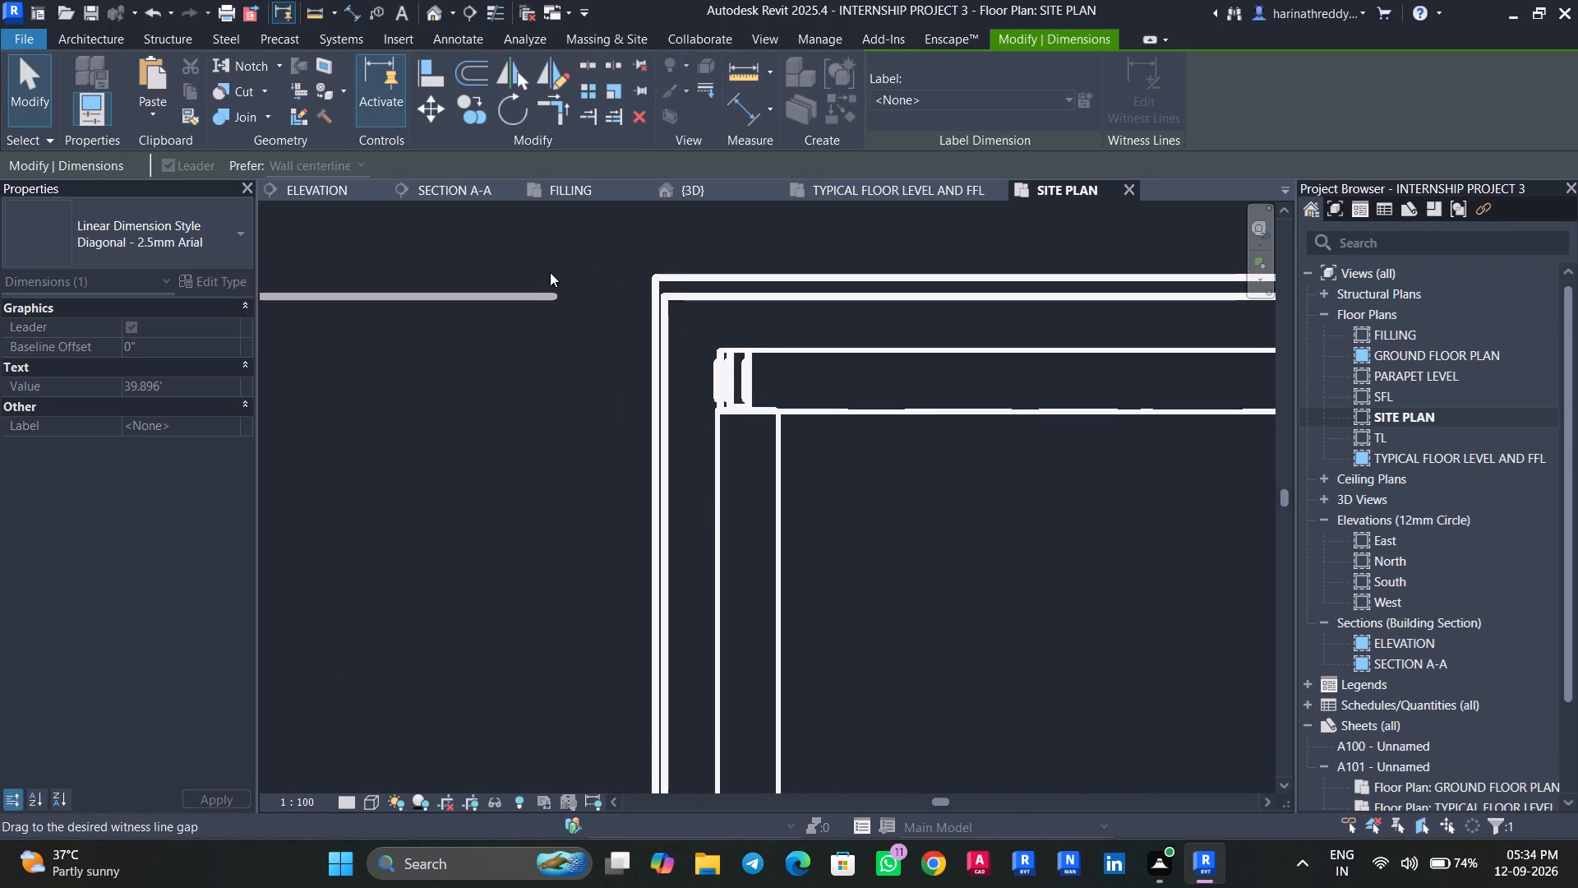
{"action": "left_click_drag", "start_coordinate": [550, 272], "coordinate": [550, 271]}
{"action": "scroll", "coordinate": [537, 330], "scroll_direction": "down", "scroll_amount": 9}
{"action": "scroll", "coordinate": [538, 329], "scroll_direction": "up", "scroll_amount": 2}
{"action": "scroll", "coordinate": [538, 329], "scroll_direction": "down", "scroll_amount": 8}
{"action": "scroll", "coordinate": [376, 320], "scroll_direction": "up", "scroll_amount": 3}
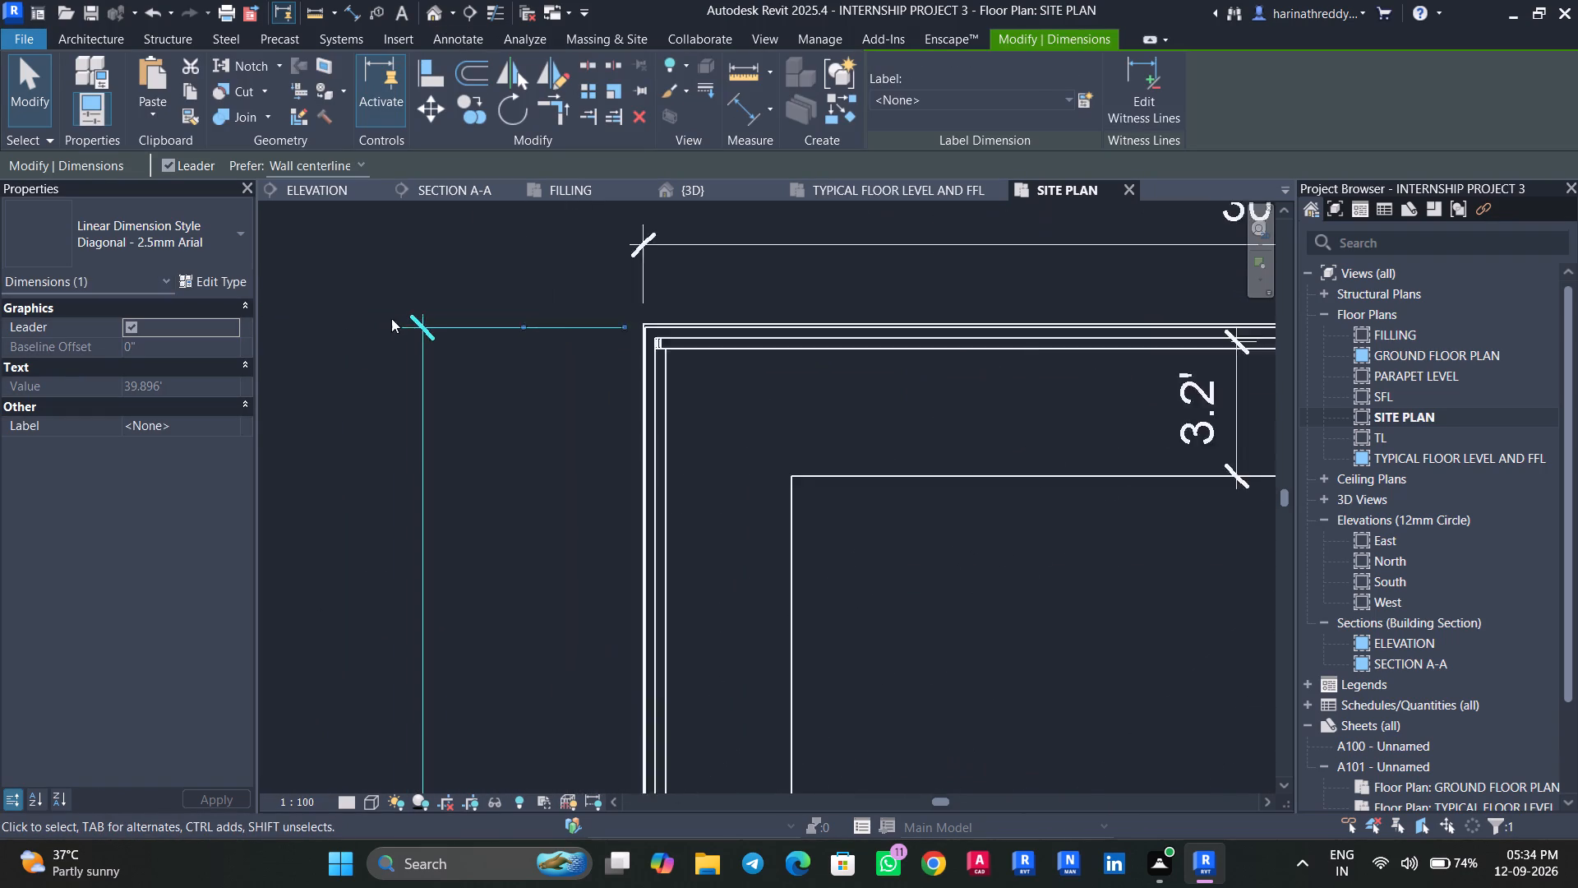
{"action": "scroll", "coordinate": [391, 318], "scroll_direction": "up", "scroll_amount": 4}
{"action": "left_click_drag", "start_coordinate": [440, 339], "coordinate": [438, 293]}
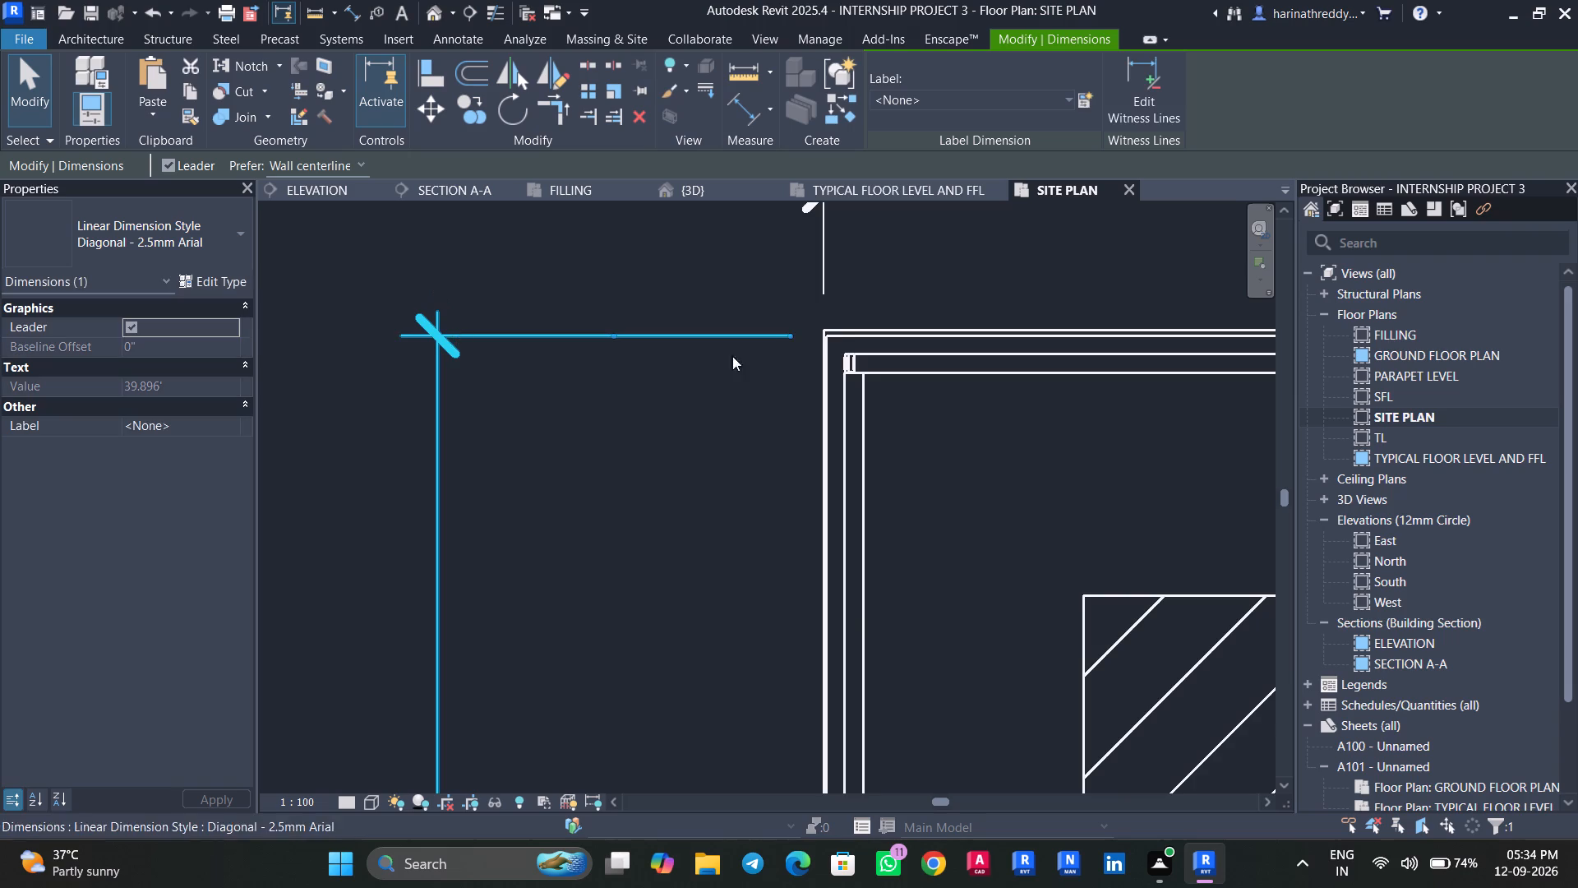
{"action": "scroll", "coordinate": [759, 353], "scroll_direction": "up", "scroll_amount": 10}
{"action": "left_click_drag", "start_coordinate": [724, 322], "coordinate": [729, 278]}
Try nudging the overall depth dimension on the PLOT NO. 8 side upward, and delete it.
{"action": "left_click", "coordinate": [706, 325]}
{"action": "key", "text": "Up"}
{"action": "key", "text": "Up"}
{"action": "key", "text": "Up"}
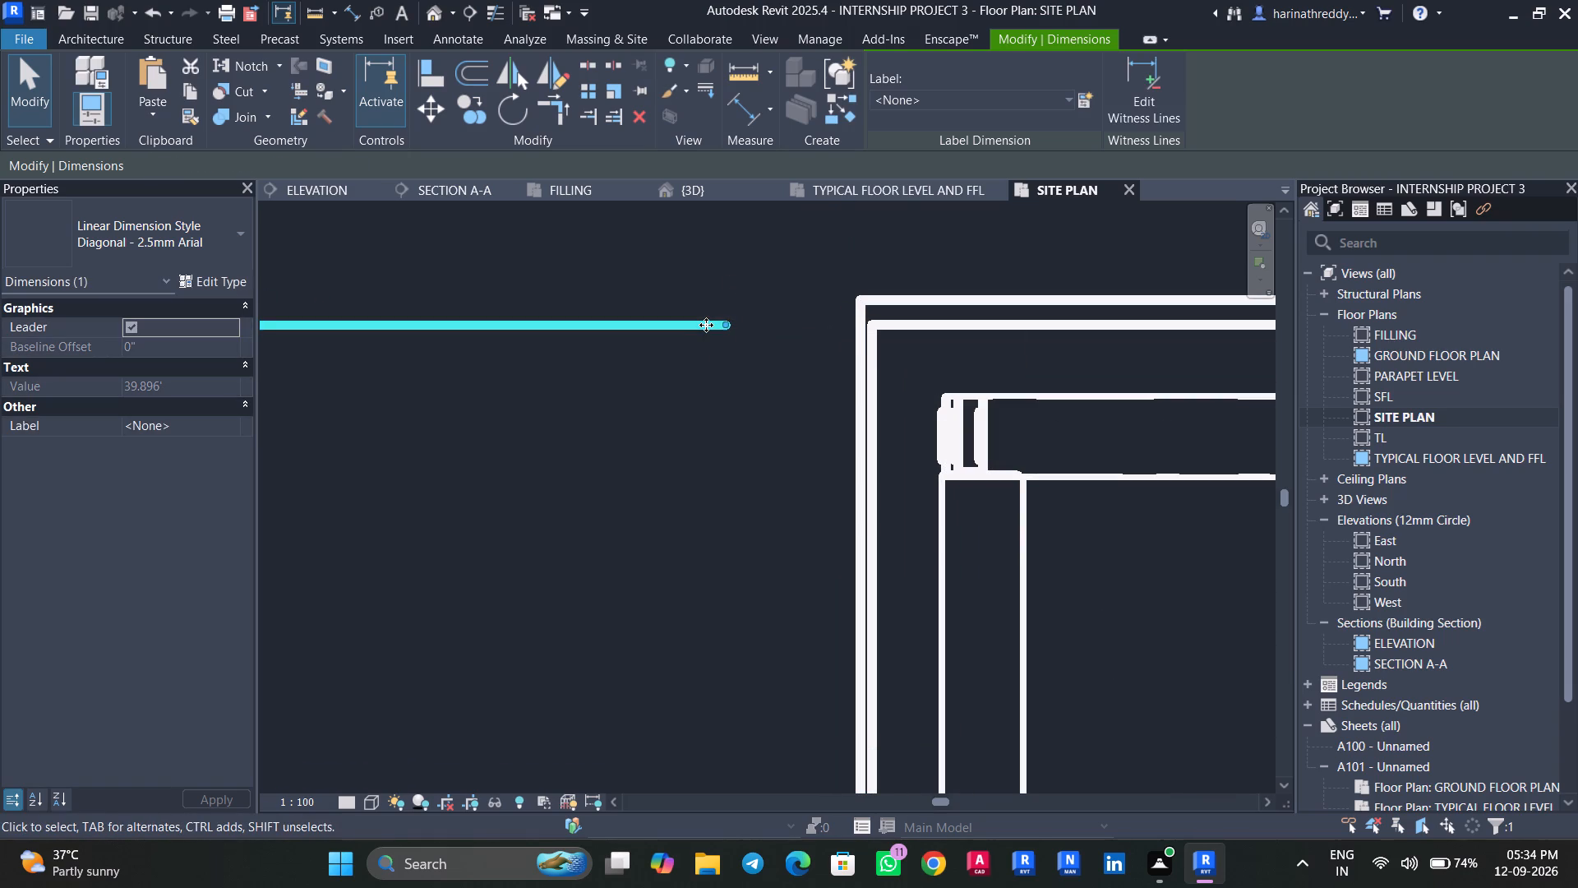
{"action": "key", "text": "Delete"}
Dimension the plot's overall depth beside PLOT NO. 8, from the outermost edge at PLOT NO. 6 to the 25' wide road edge.
{"action": "scroll", "coordinate": [706, 326], "scroll_direction": "down", "scroll_amount": 7}
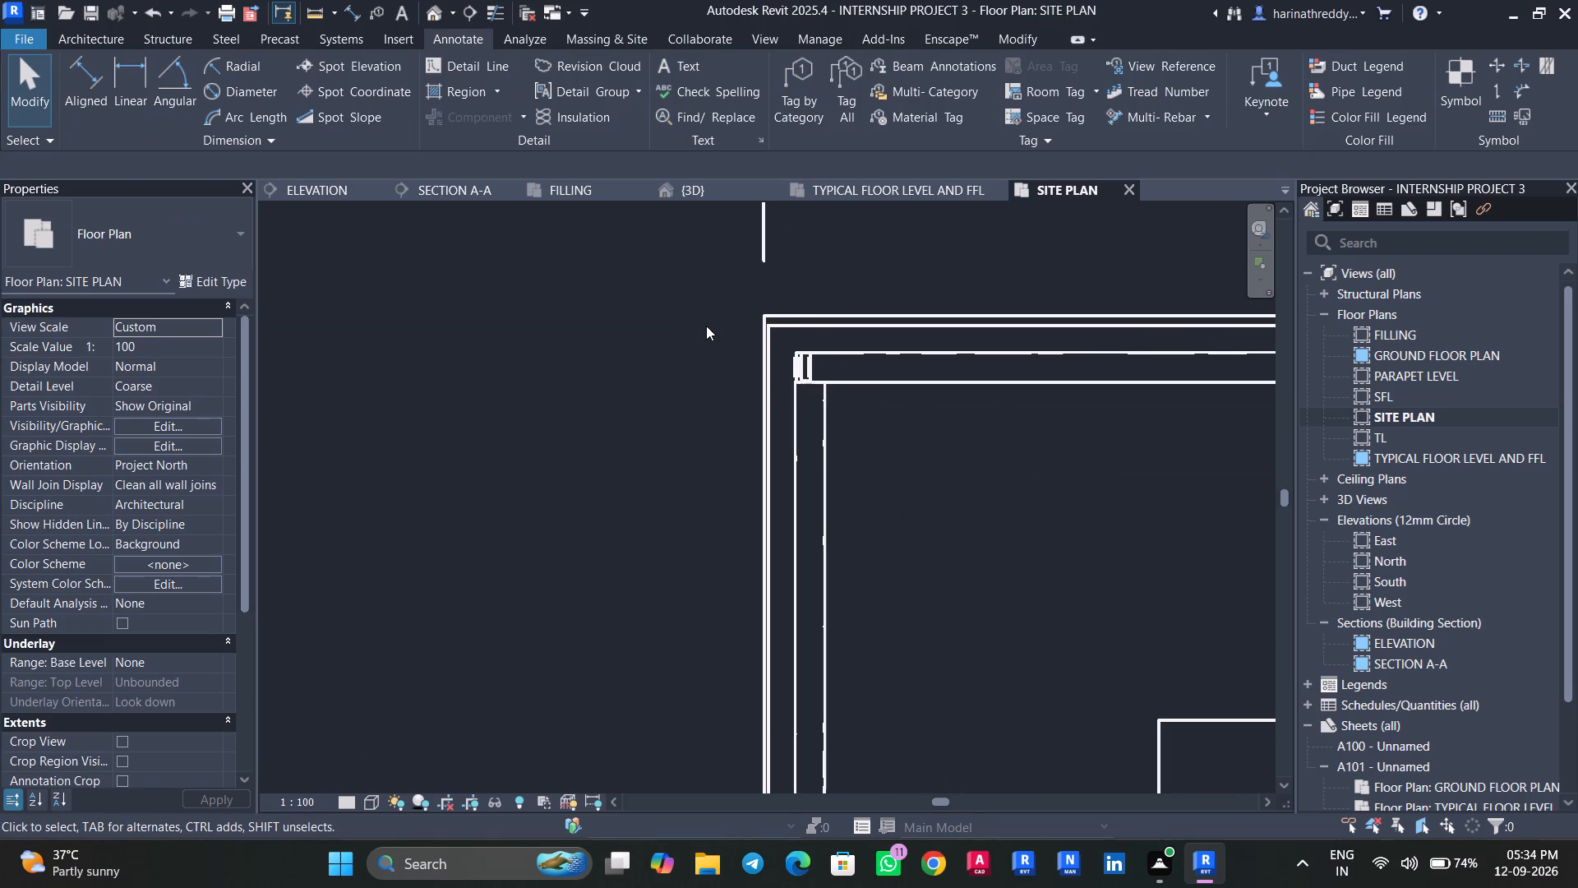
{"action": "key", "text": "d"}
{"action": "key", "text": "i"}
{"action": "scroll", "coordinate": [830, 314], "scroll_direction": "down", "scroll_amount": 1}
{"action": "scroll", "coordinate": [830, 314], "scroll_direction": "up", "scroll_amount": 6}
{"action": "scroll", "coordinate": [828, 312], "scroll_direction": "down", "scroll_amount": 1}
{"action": "scroll", "coordinate": [828, 311], "scroll_direction": "up", "scroll_amount": 3}
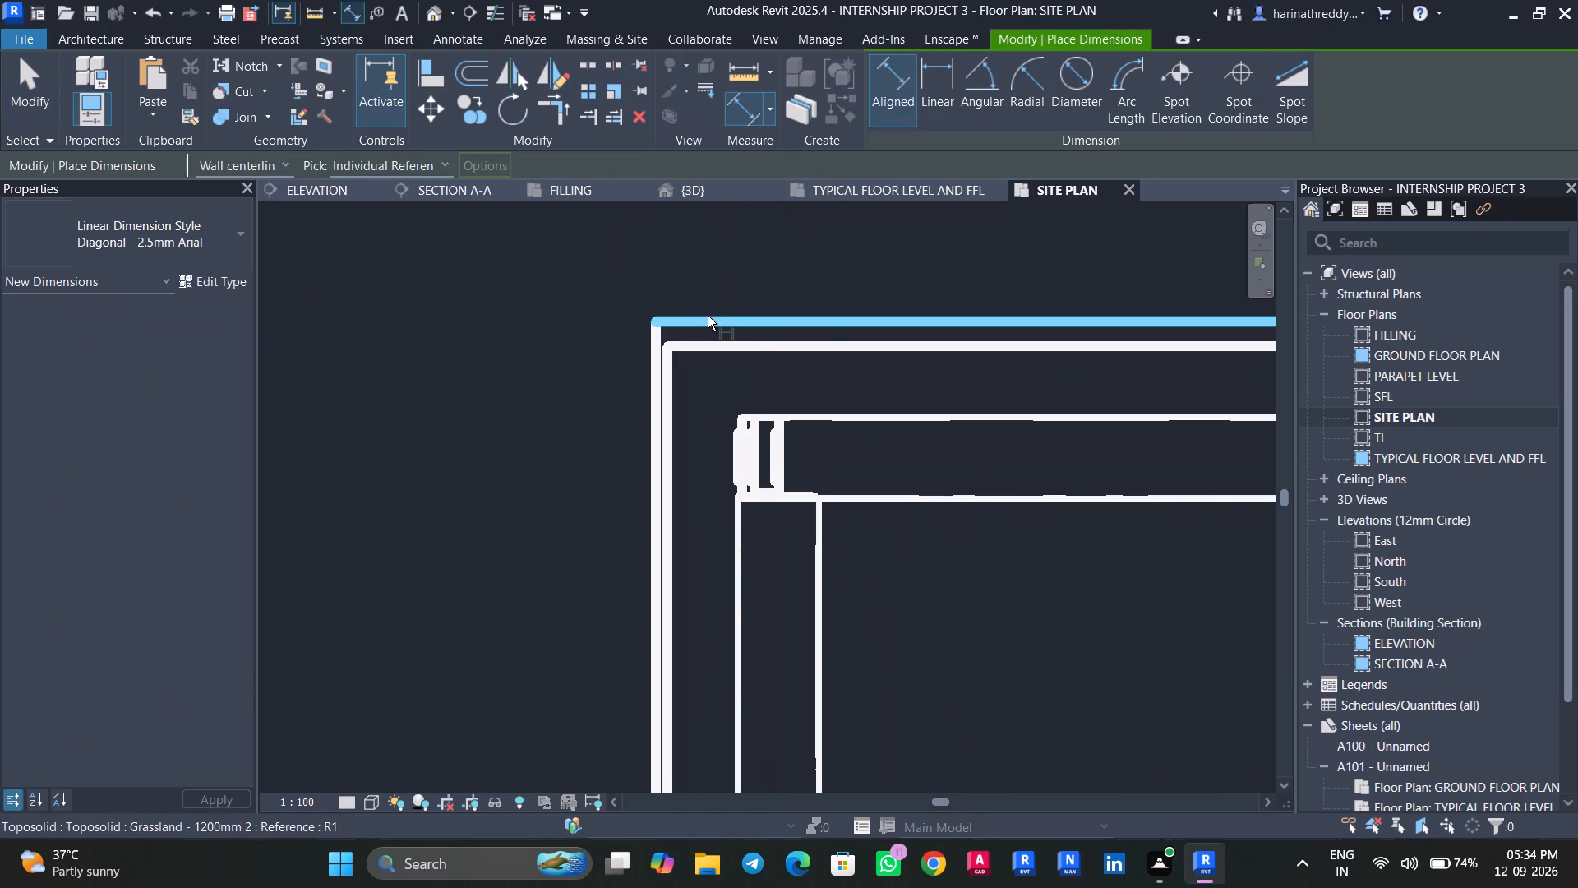
{"action": "left_click", "coordinate": [708, 316]}
{"action": "scroll", "coordinate": [709, 316], "scroll_direction": "down", "scroll_amount": 20}
{"action": "middle_click_drag", "start_coordinate": [730, 734], "coordinate": [778, 0]}
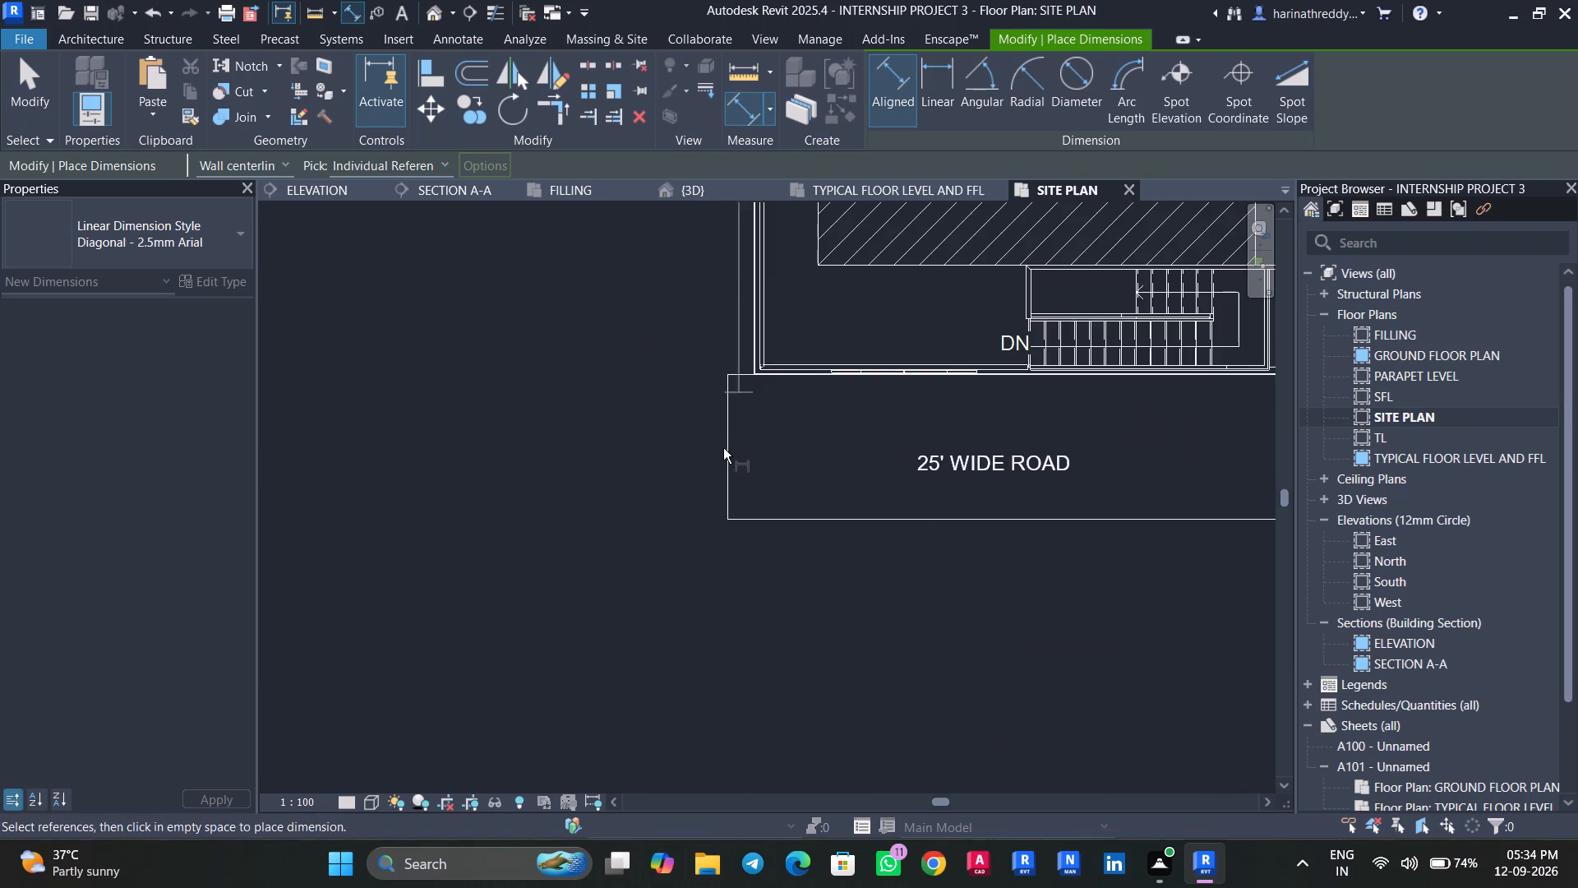
{"action": "scroll", "coordinate": [719, 391], "scroll_direction": "up", "scroll_amount": 18}
{"action": "scroll", "coordinate": [801, 366], "scroll_direction": "down", "scroll_amount": 1}
{"action": "scroll", "coordinate": [801, 366], "scroll_direction": "up", "scroll_amount": 10}
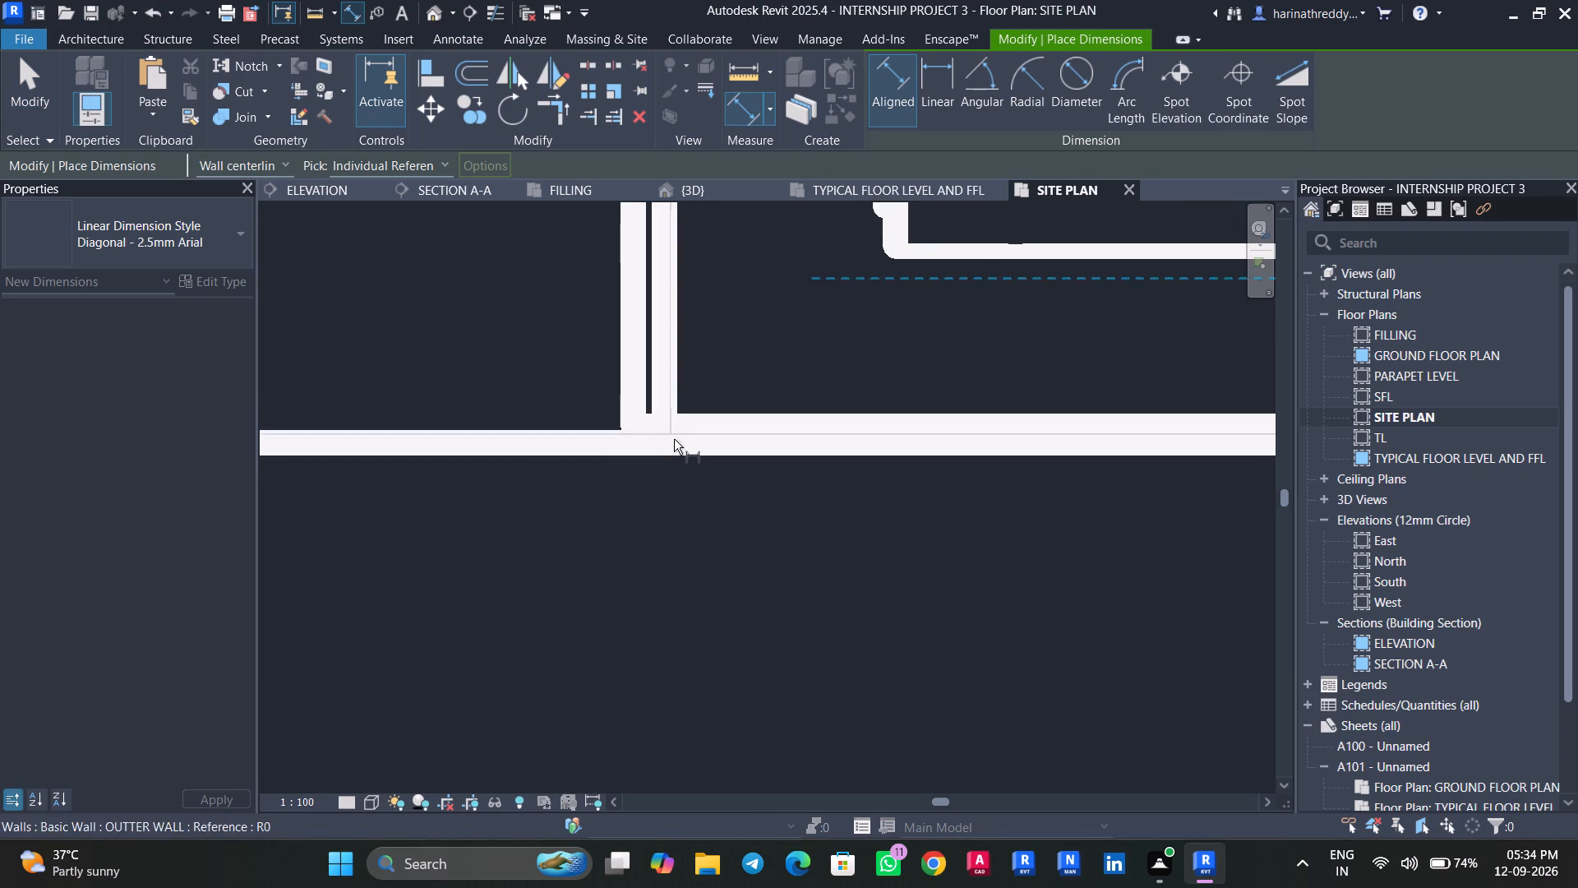
{"action": "left_click", "coordinate": [674, 442]}
{"action": "scroll", "coordinate": [674, 442], "scroll_direction": "down", "scroll_amount": 20}
{"action": "scroll", "coordinate": [674, 442], "scroll_direction": "down", "scroll_amount": 9}
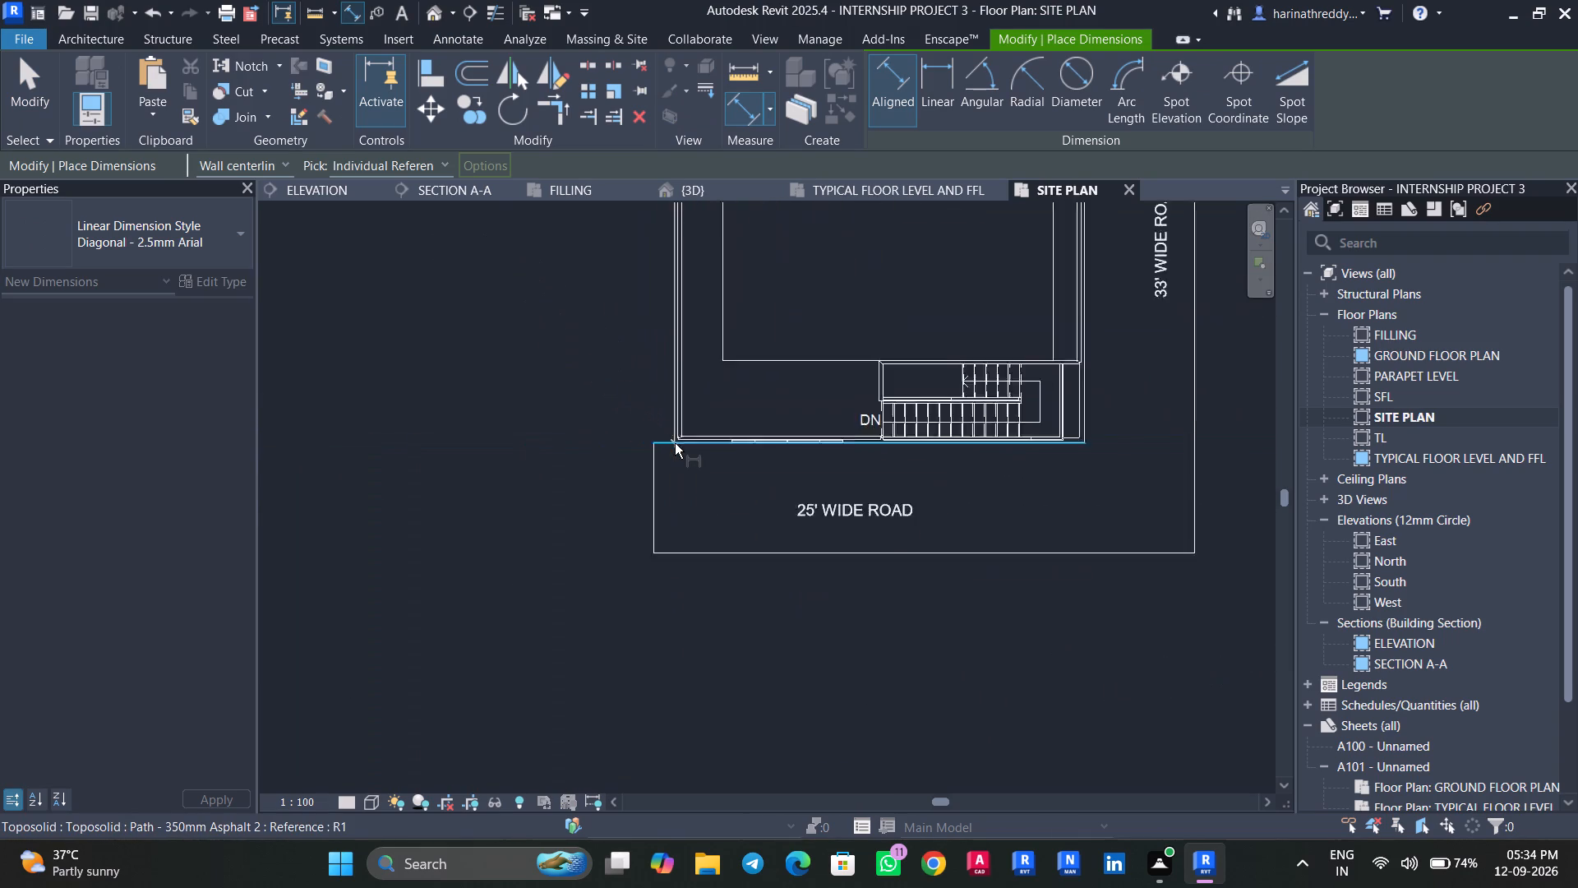
{"action": "scroll", "coordinate": [675, 443], "scroll_direction": "down", "scroll_amount": 6}
{"action": "scroll", "coordinate": [664, 433], "scroll_direction": "up", "scroll_amount": 5}
{"action": "middle_click_drag", "start_coordinate": [653, 440], "coordinate": [633, 692]}
{"action": "left_click", "coordinate": [646, 671]}
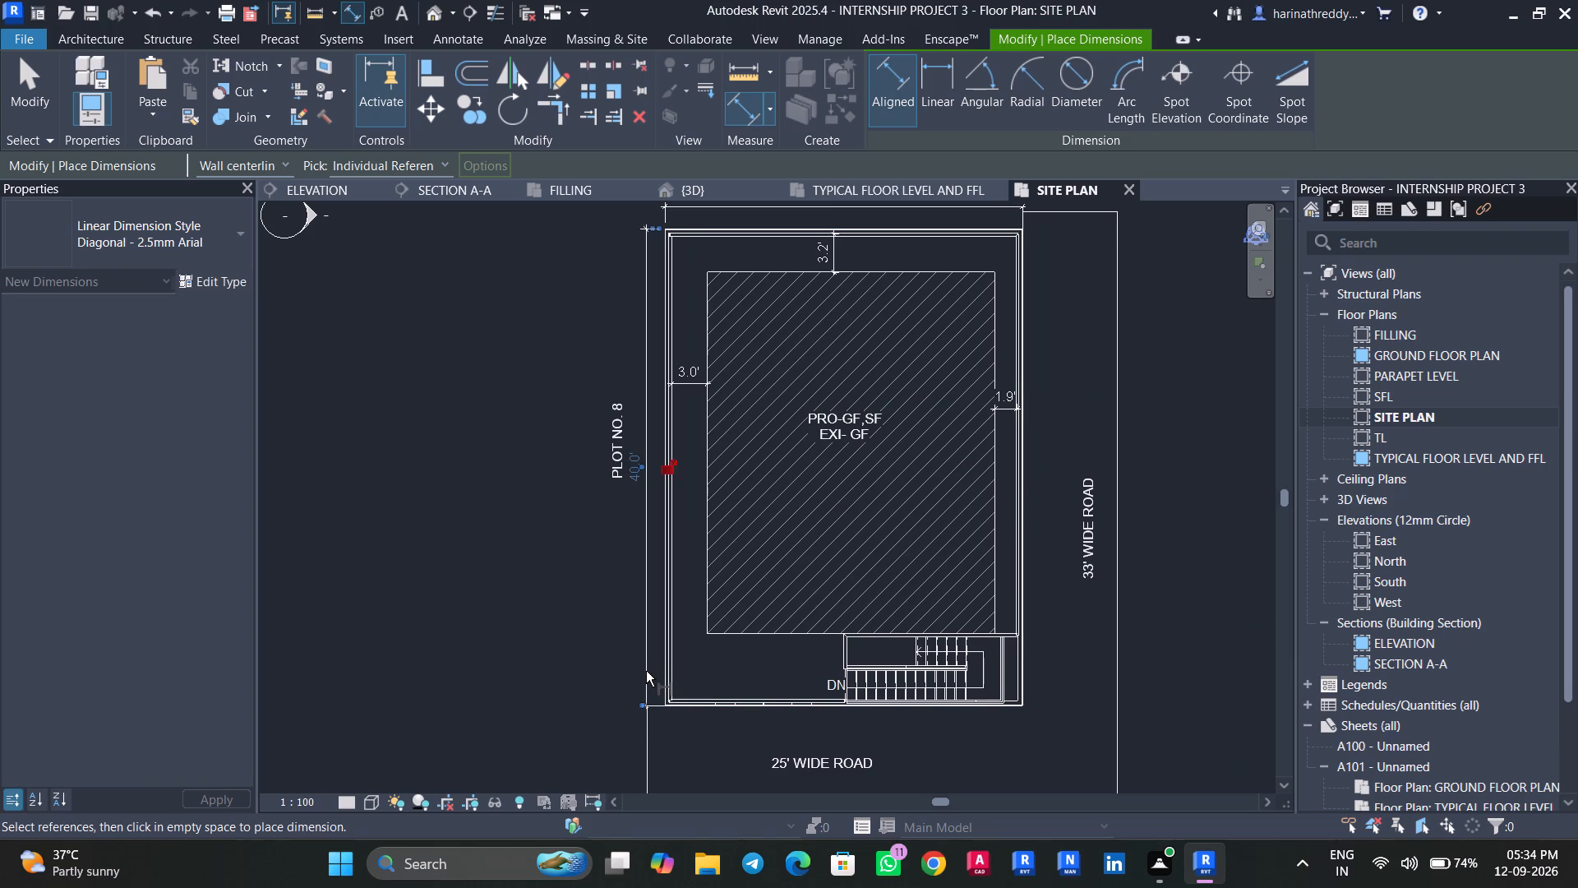
{"action": "key", "text": "Escape"}
{"action": "key", "text": "Escape"}
Examine the reference drawings in FILLING, comparing the site plan's dimensions and its arrangement beside the floor plans, elevation and section.
{"action": "scroll", "coordinate": [477, 512], "scroll_direction": "down", "scroll_amount": 3}
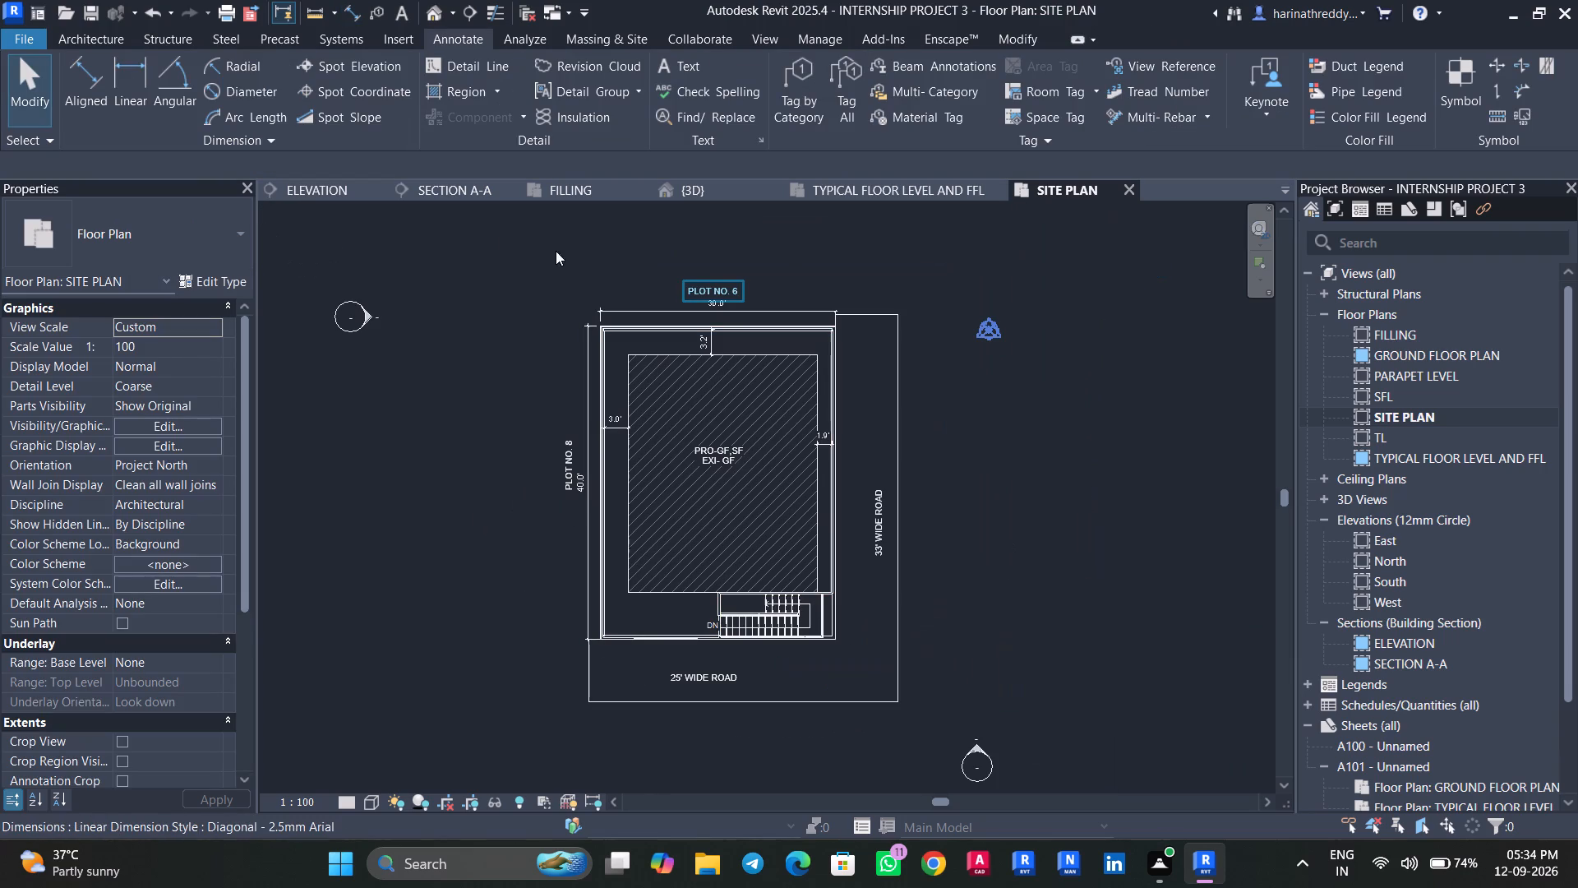
{"action": "left_click", "coordinate": [579, 186]}
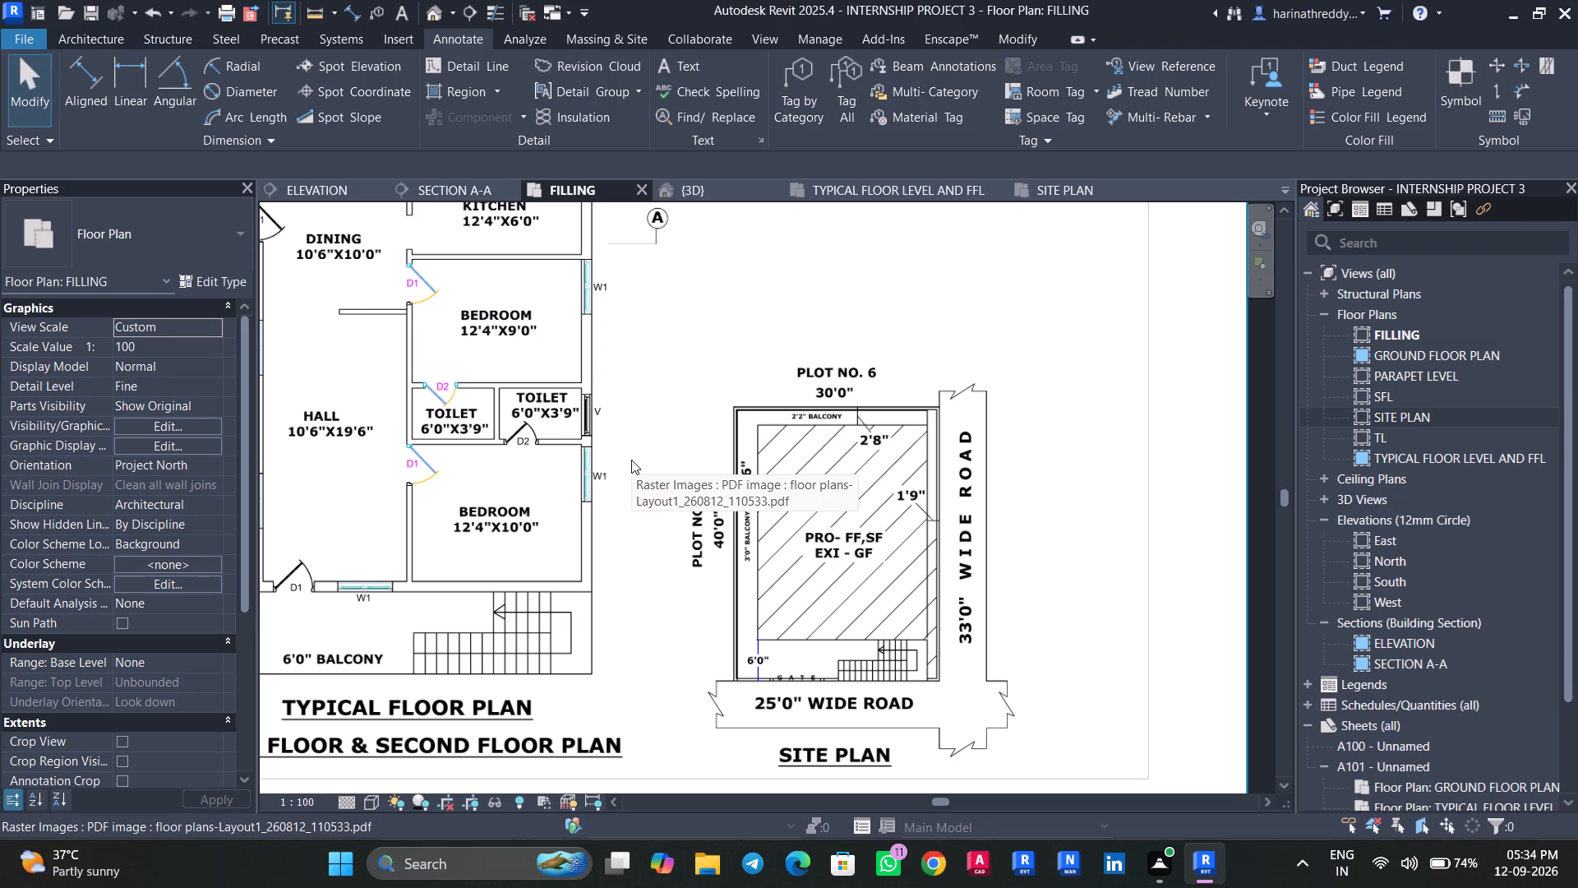
{"action": "scroll", "coordinate": [631, 460], "scroll_direction": "down", "scroll_amount": 2}
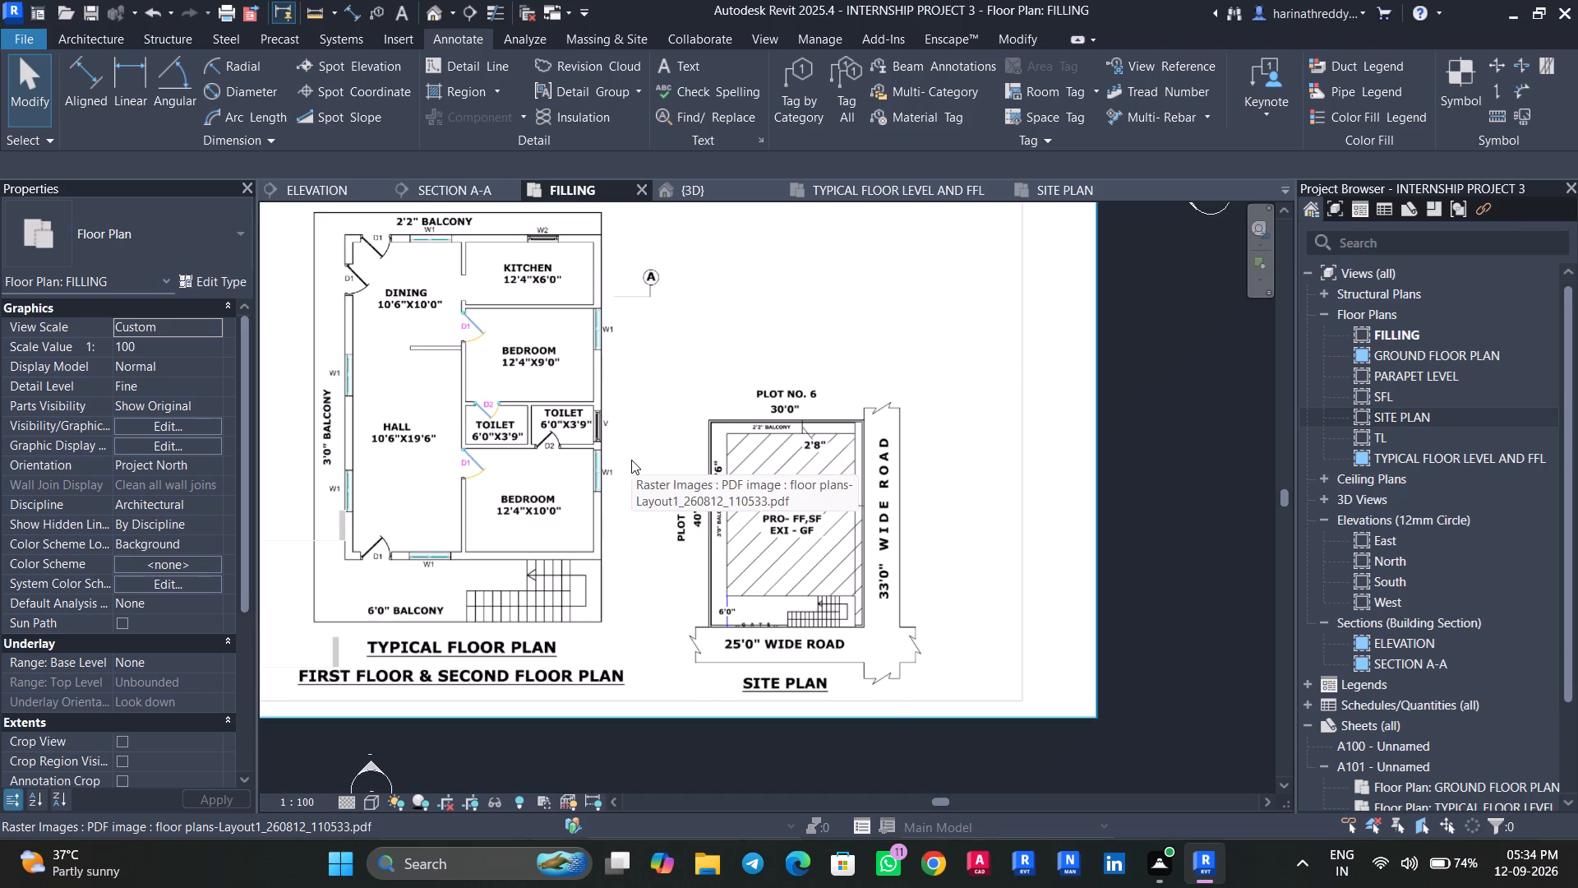
{"action": "scroll", "coordinate": [633, 460], "scroll_direction": "up", "scroll_amount": 3}
{"action": "scroll", "coordinate": [633, 460], "scroll_direction": "down", "scroll_amount": 4}
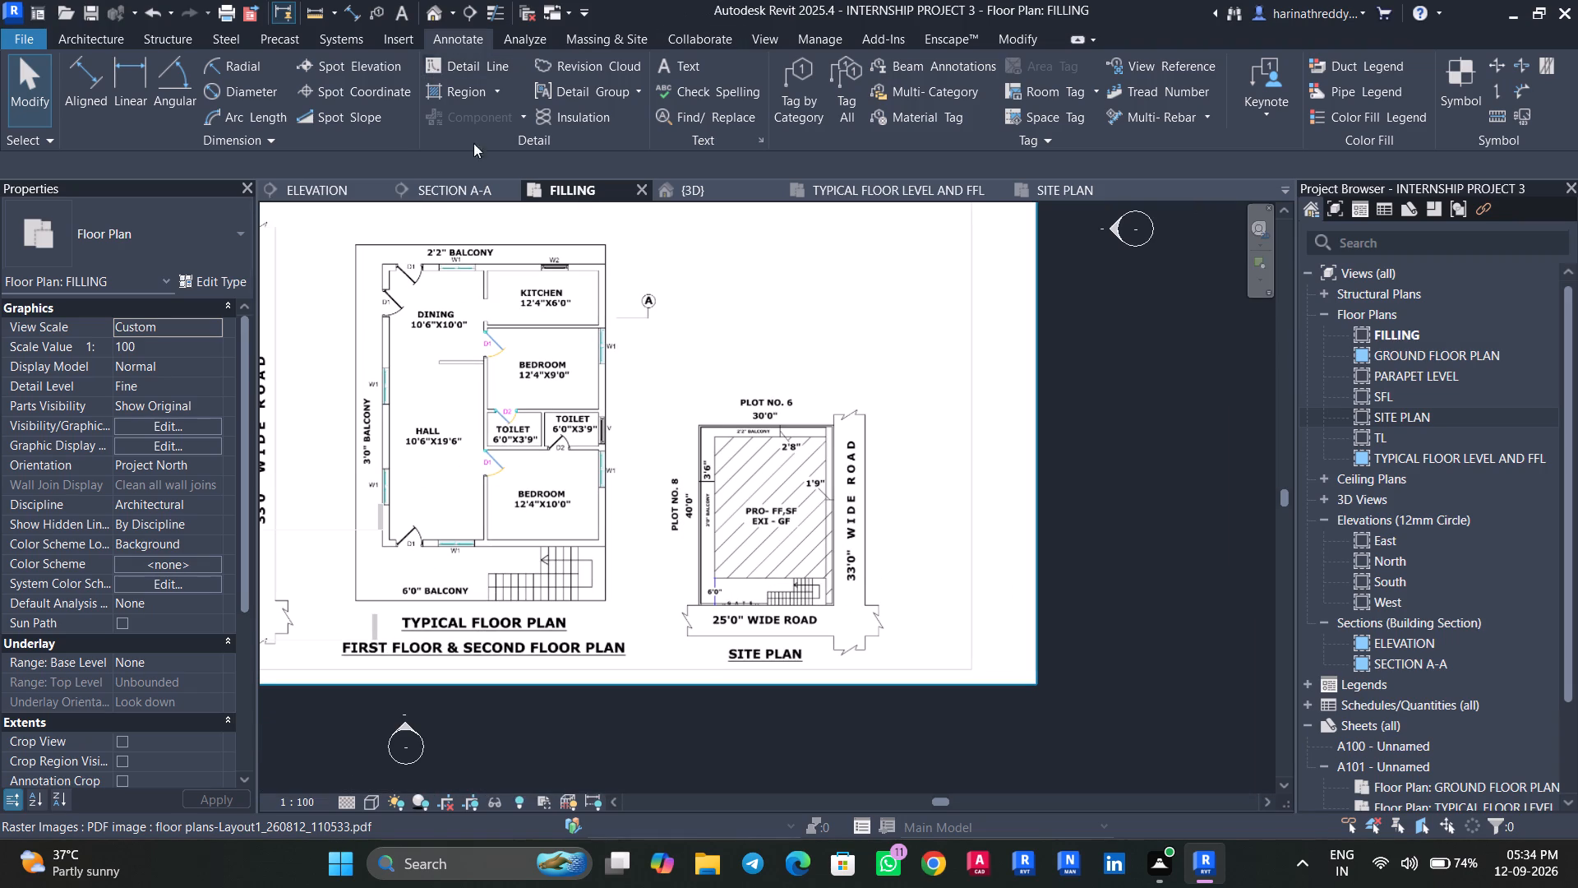
{"action": "middle_click_drag", "start_coordinate": [647, 400], "coordinate": [925, 711]}
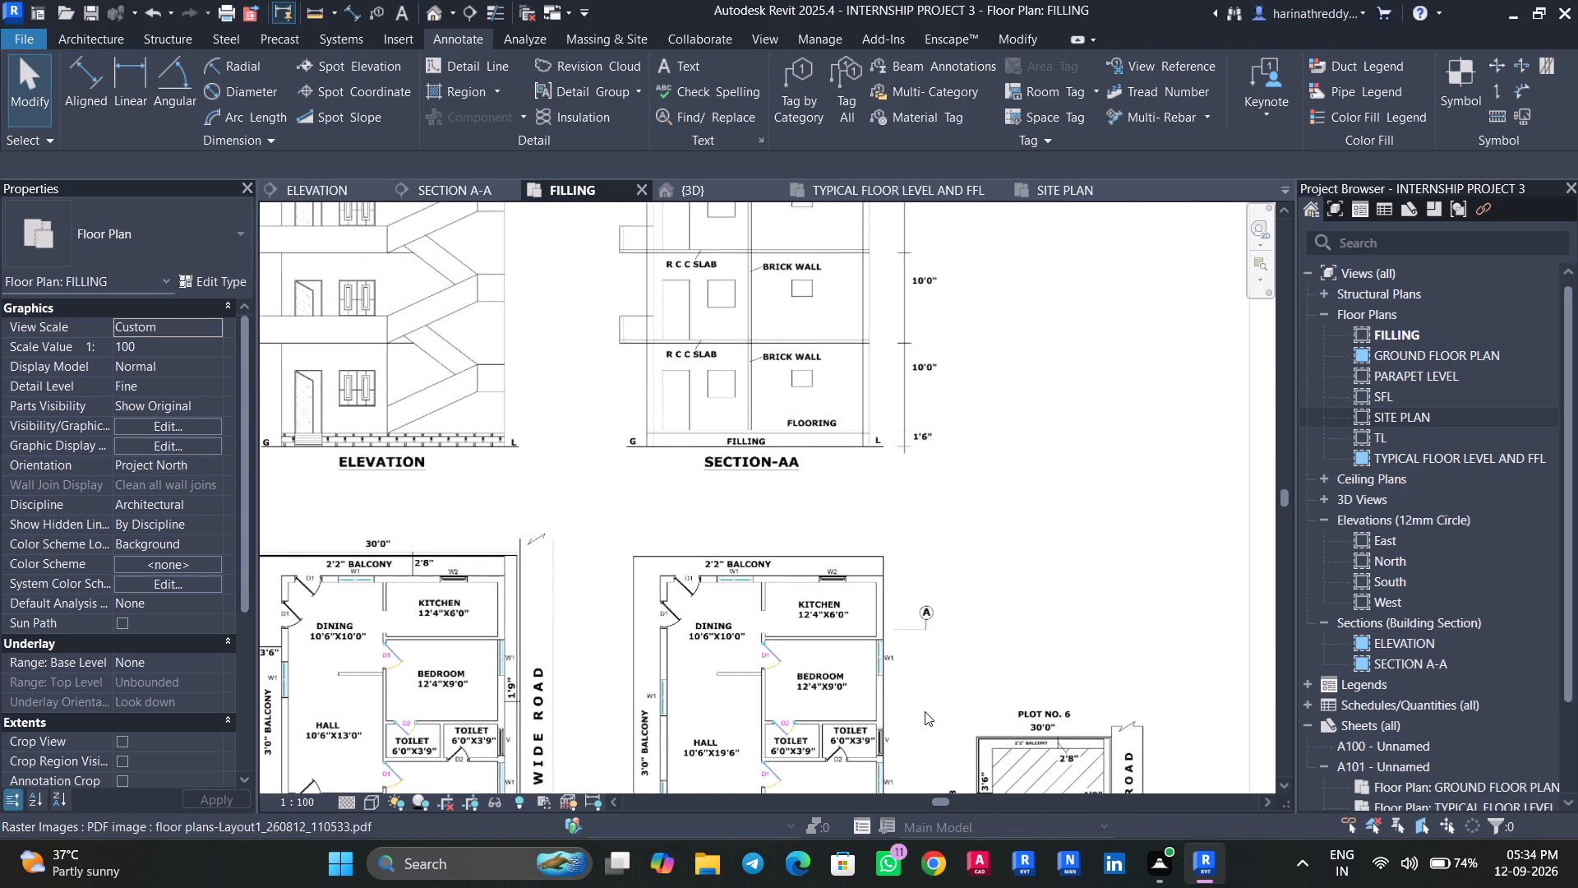
{"action": "scroll", "coordinate": [925, 711], "scroll_direction": "down", "scroll_amount": 3}
{"action": "middle_click_drag", "start_coordinate": [924, 709], "coordinate": [907, 480]}
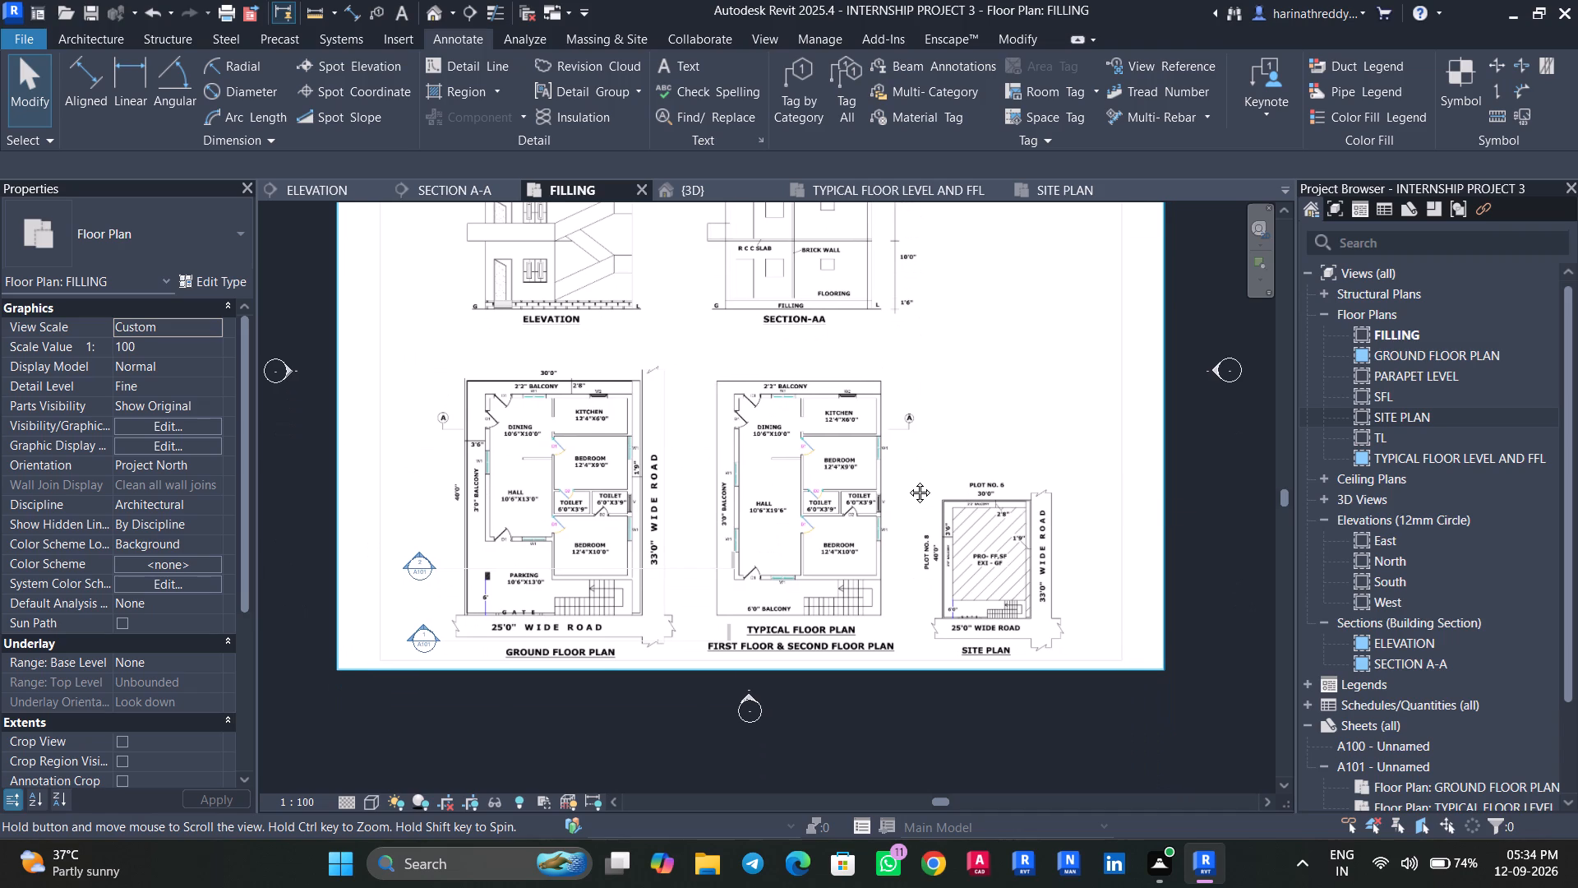
{"action": "middle_click_drag", "start_coordinate": [907, 480], "coordinate": [900, 508]}
{"action": "scroll", "coordinate": [900, 509], "scroll_direction": "up", "scroll_amount": 2}
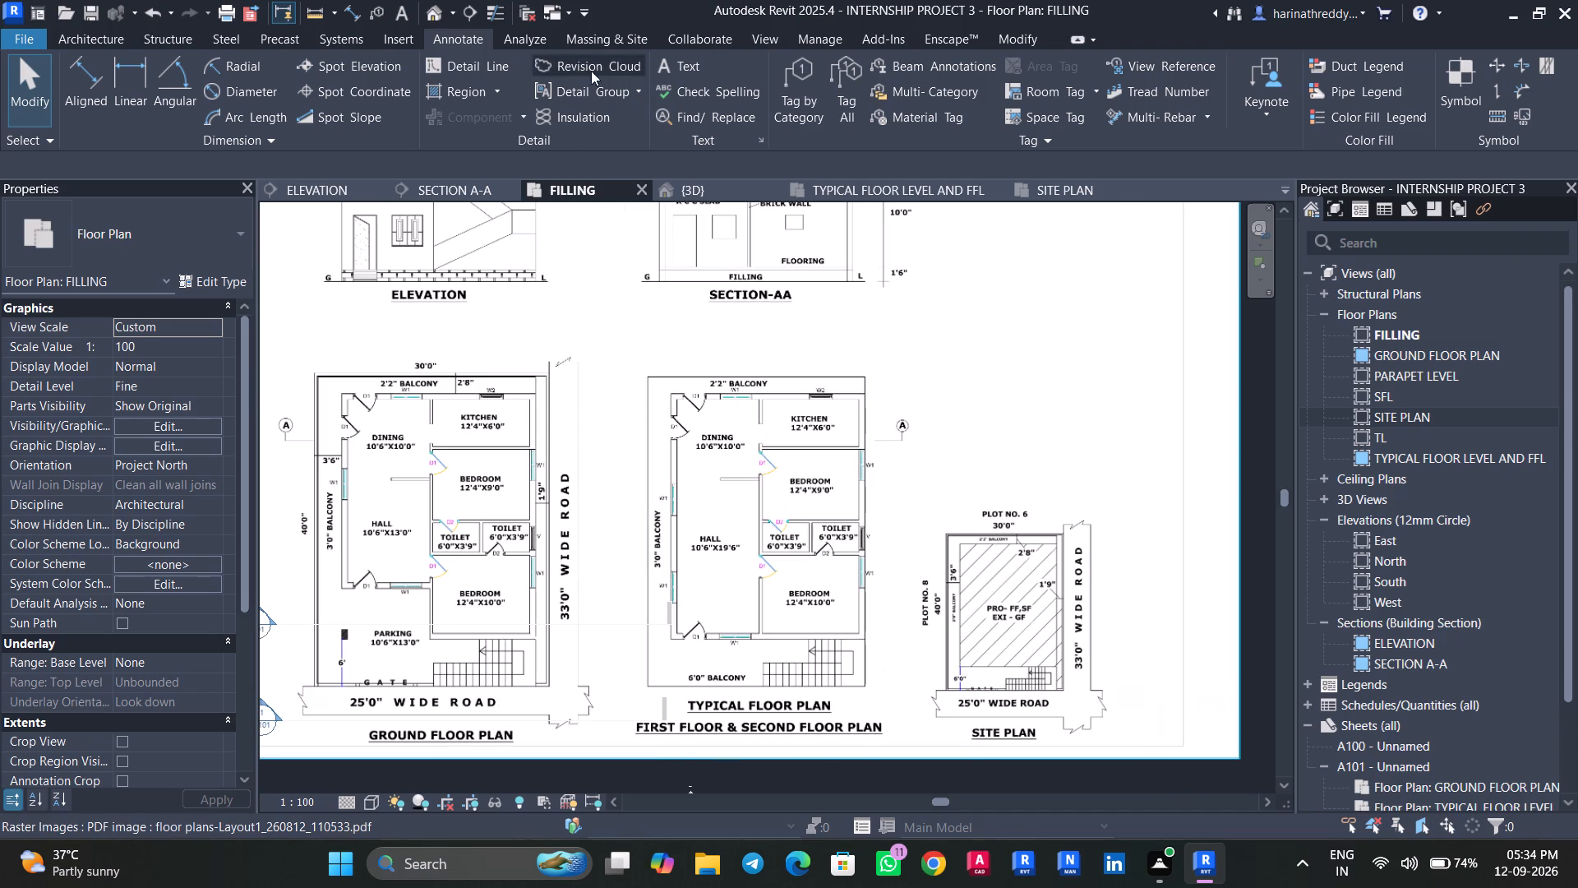
Remove both linked floor plans-Layout1 PDF files from the project.
{"action": "left_click", "coordinate": [410, 41]}
{"action": "left_click", "coordinate": [601, 102]}
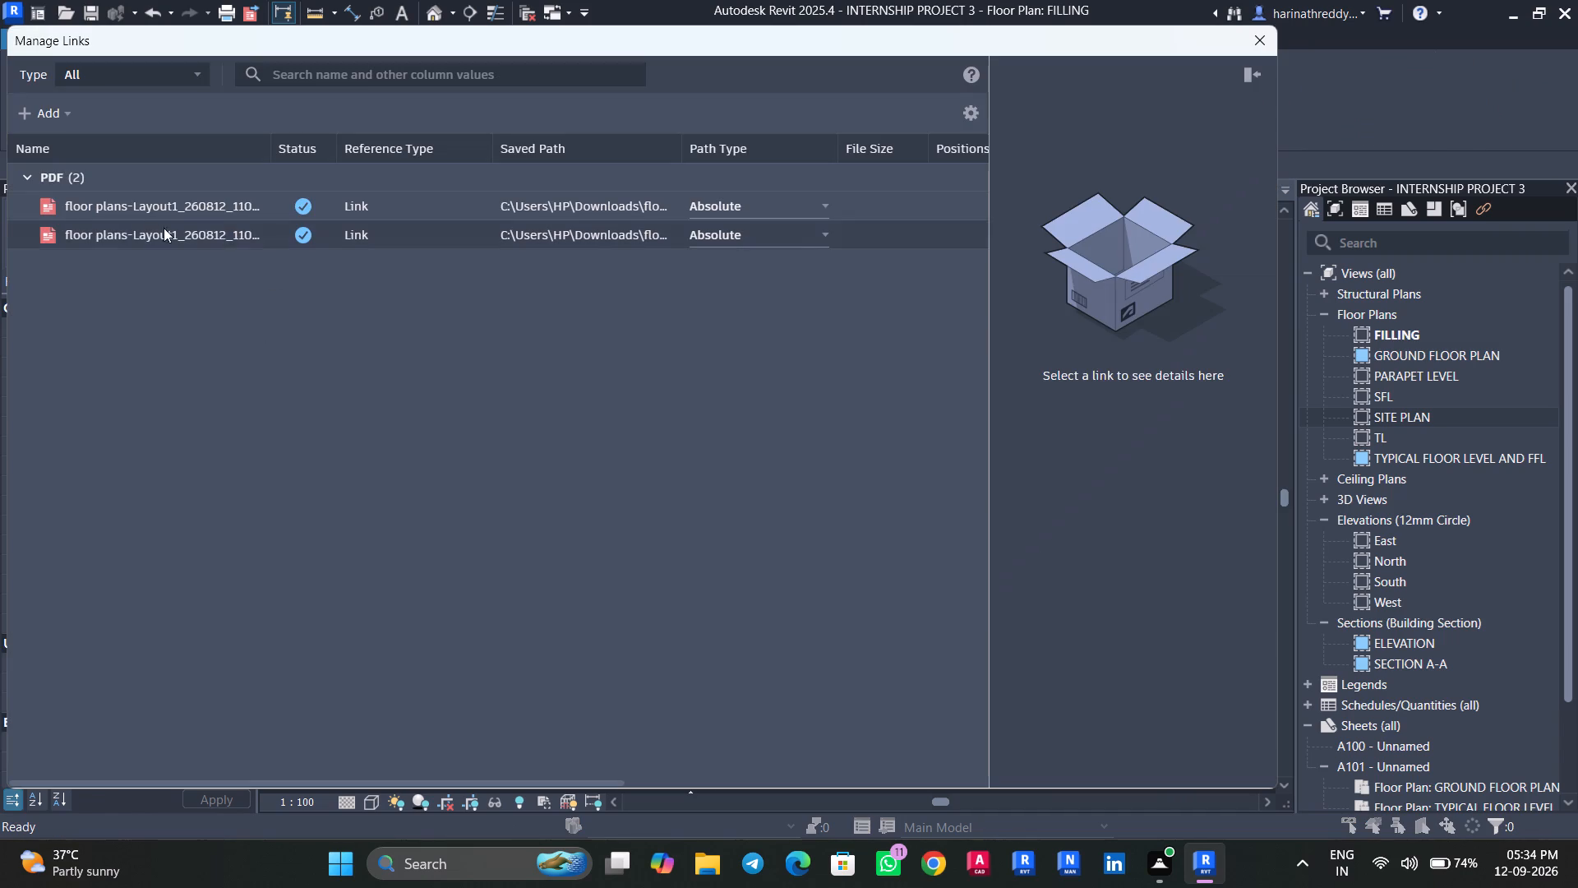
{"action": "left_click", "coordinate": [144, 208]}
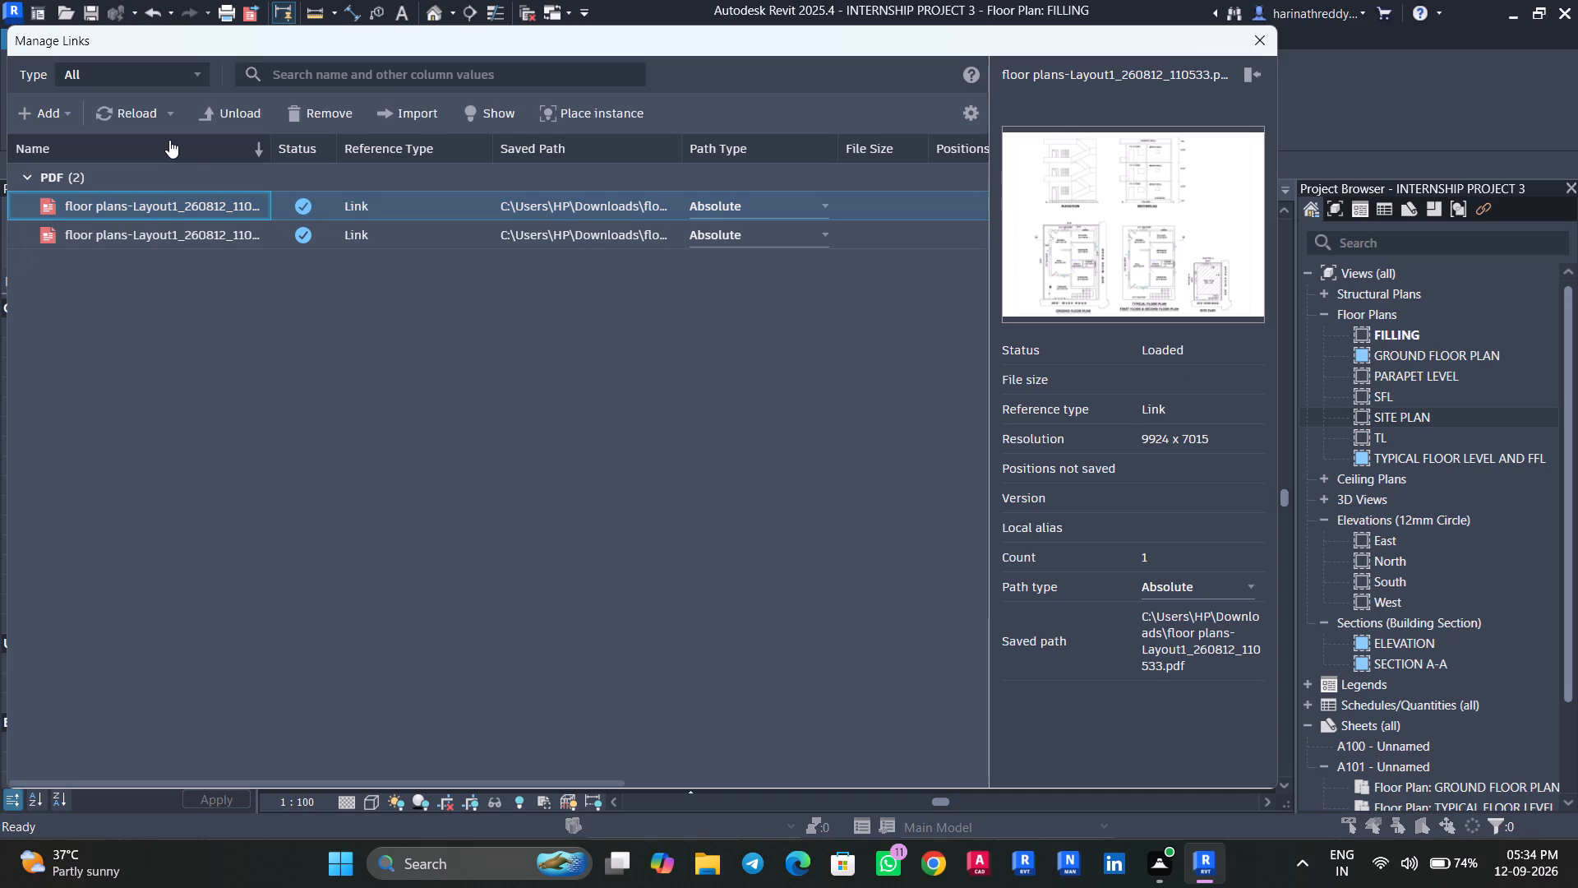
{"action": "left_click", "coordinate": [326, 118]}
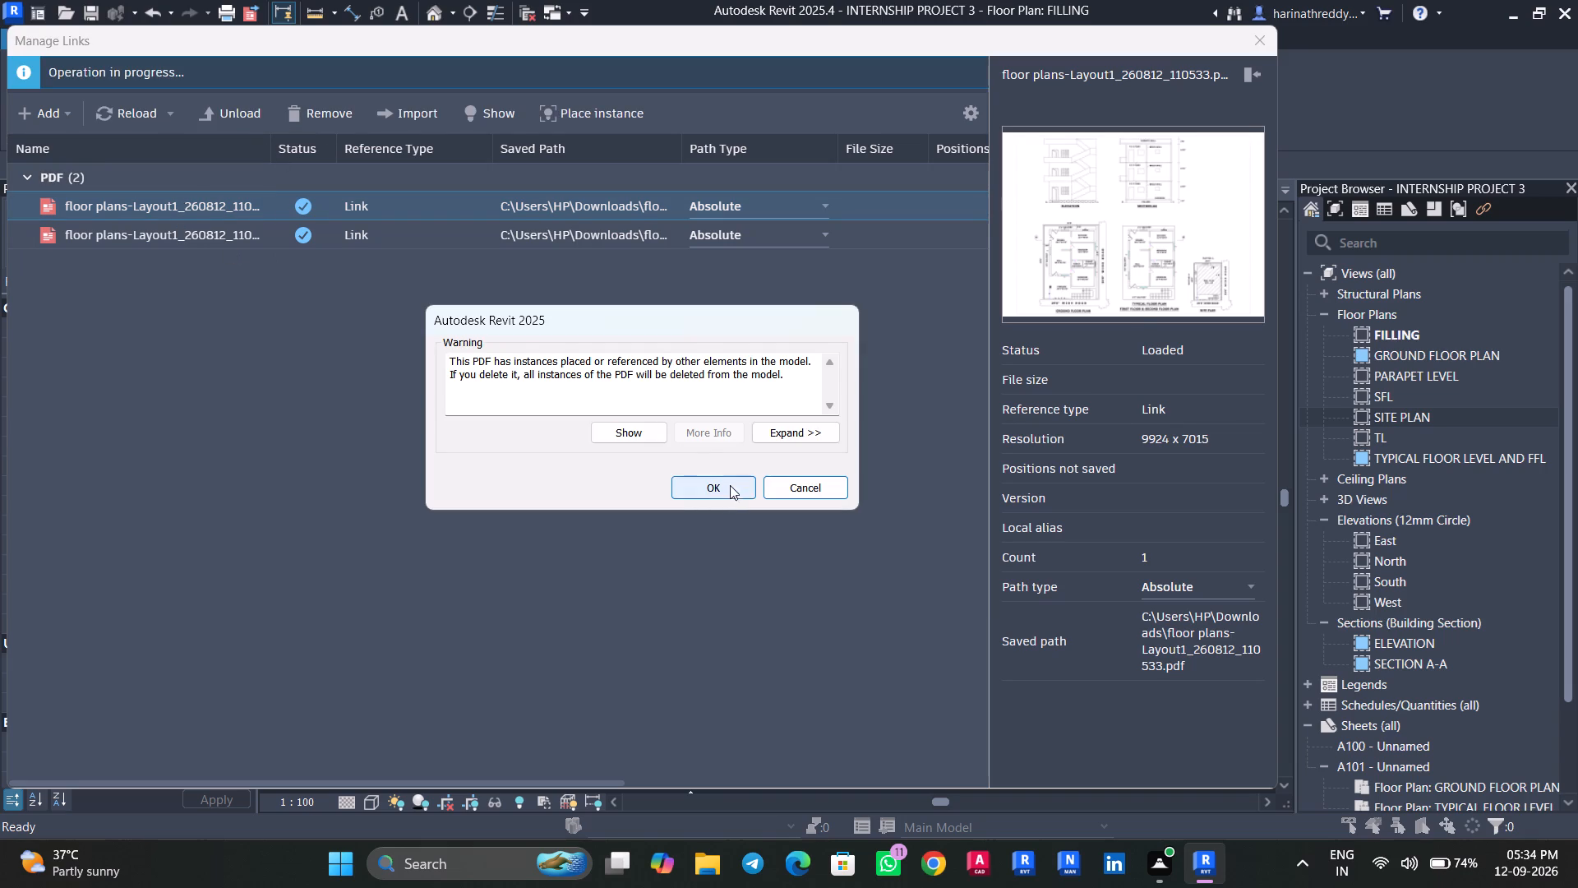
{"action": "left_click", "coordinate": [730, 487]}
{"action": "left_click", "coordinate": [188, 211]}
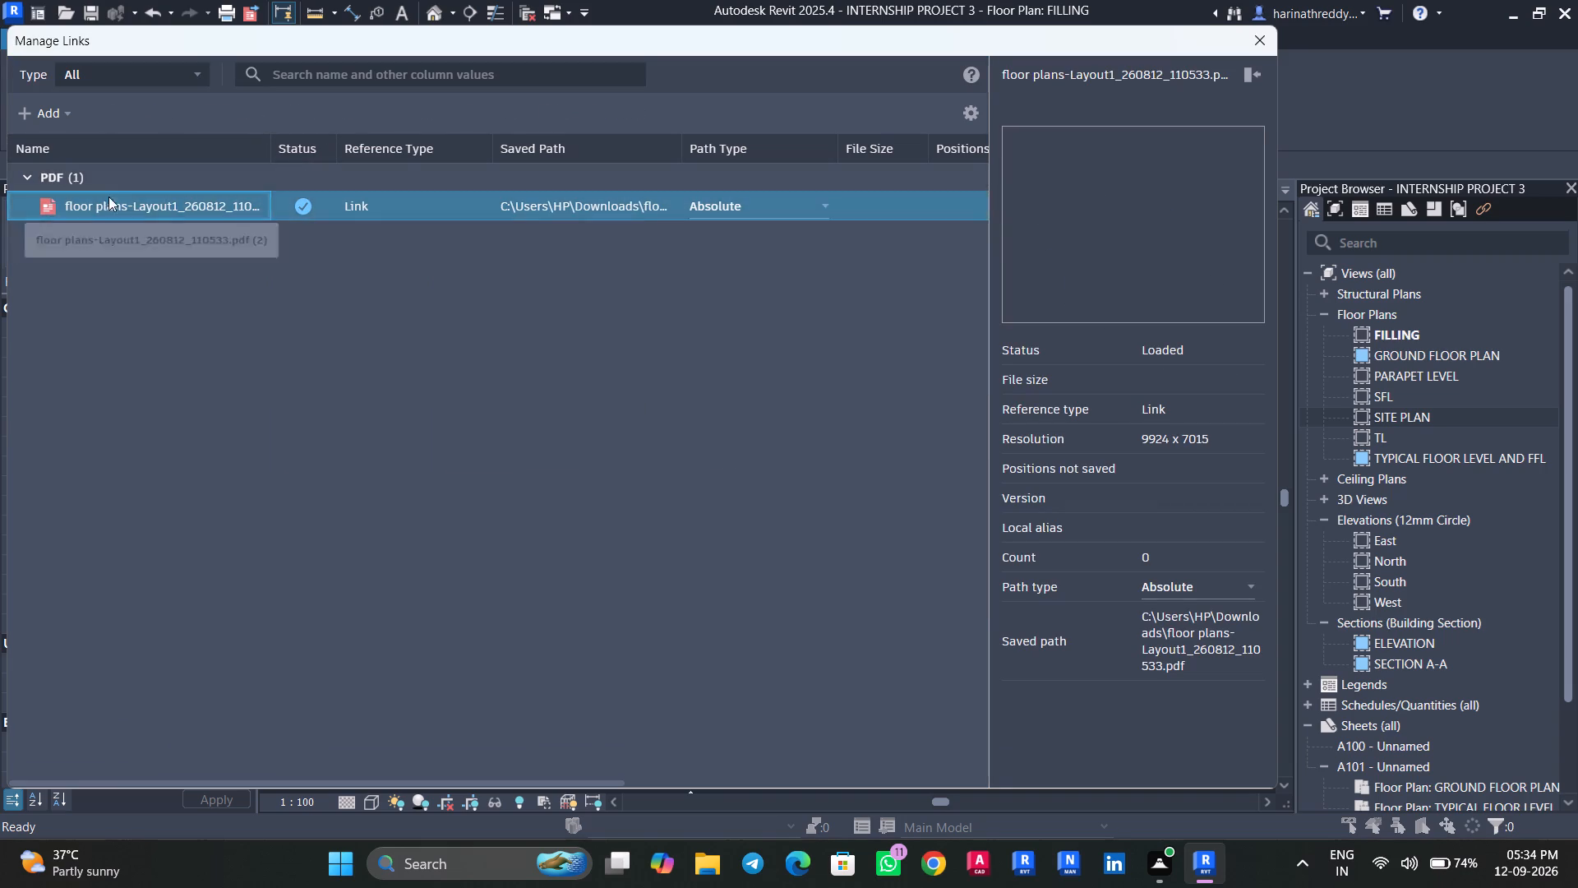
{"action": "left_click", "coordinate": [331, 110]}
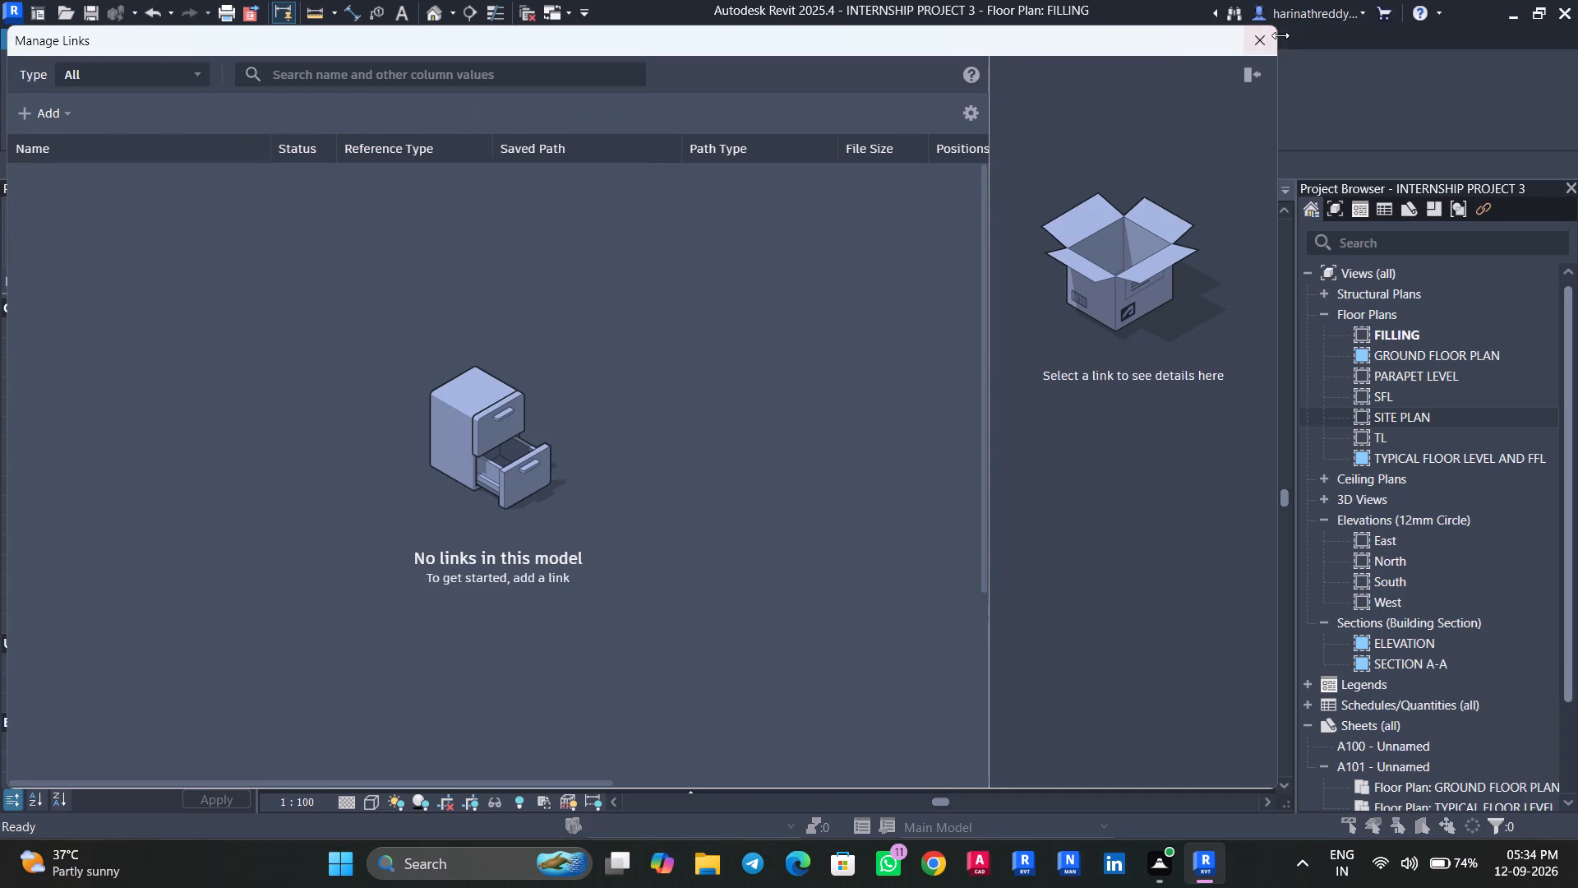
{"action": "left_click", "coordinate": [1271, 44]}
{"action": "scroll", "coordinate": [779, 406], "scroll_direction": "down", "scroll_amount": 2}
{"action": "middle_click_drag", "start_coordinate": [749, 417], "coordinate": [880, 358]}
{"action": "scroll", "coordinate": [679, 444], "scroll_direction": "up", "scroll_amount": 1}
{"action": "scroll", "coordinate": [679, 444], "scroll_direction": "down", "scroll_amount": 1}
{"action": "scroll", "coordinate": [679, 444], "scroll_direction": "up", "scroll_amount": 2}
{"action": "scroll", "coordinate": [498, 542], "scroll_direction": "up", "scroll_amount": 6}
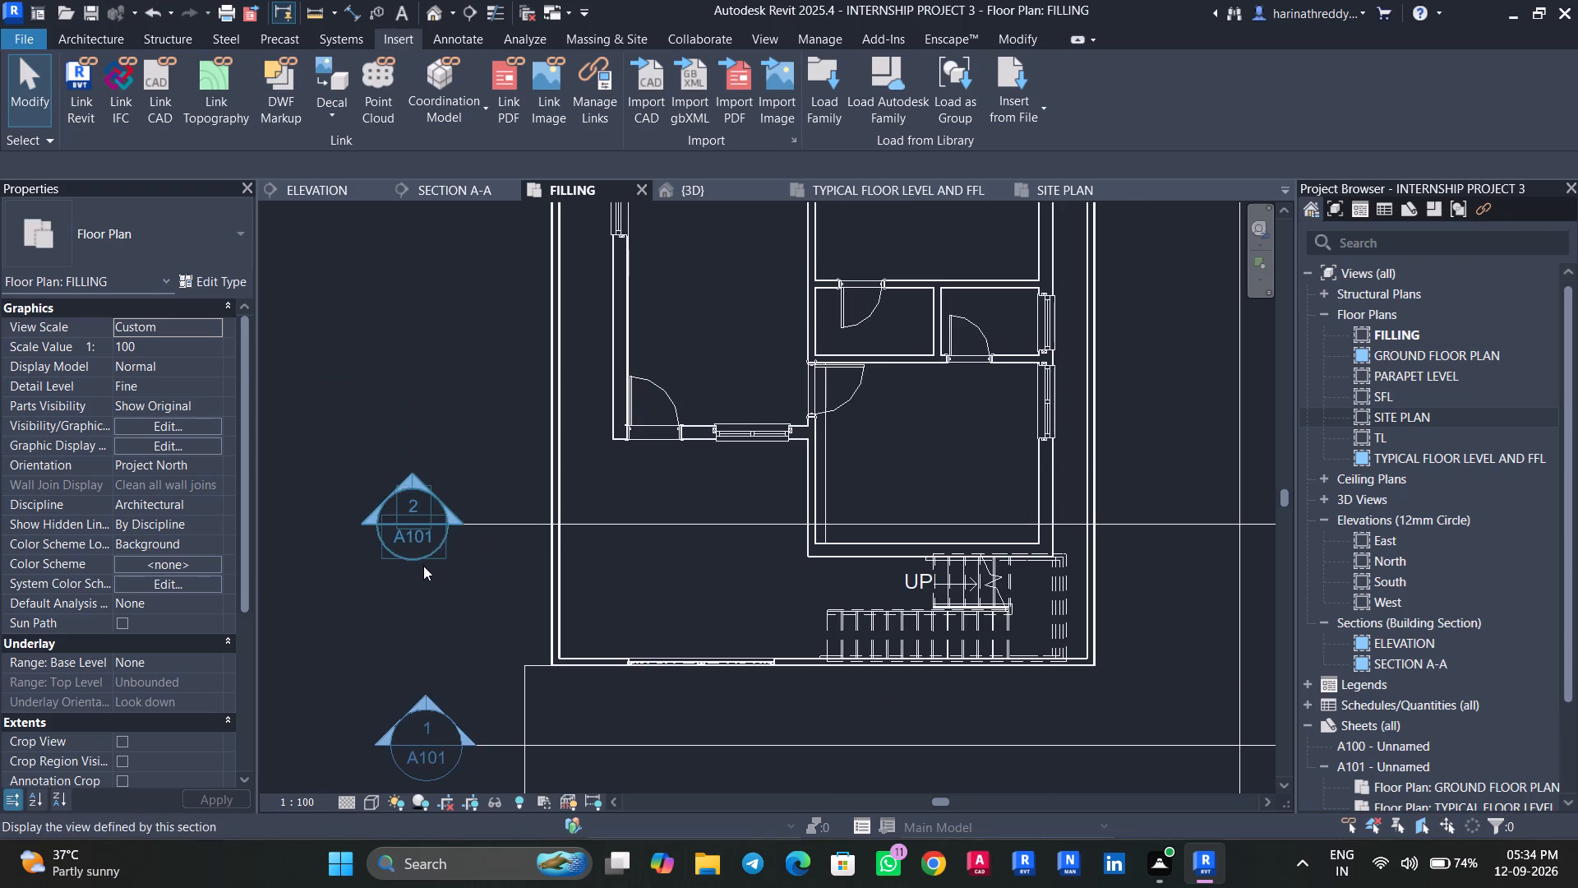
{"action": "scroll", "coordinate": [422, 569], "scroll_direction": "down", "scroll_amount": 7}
Add a "GATE" text label in SITE PLAN over the gate along the 25' wide road, nudging it up onto the boundary line.
{"action": "left_click", "coordinate": [1056, 193]}
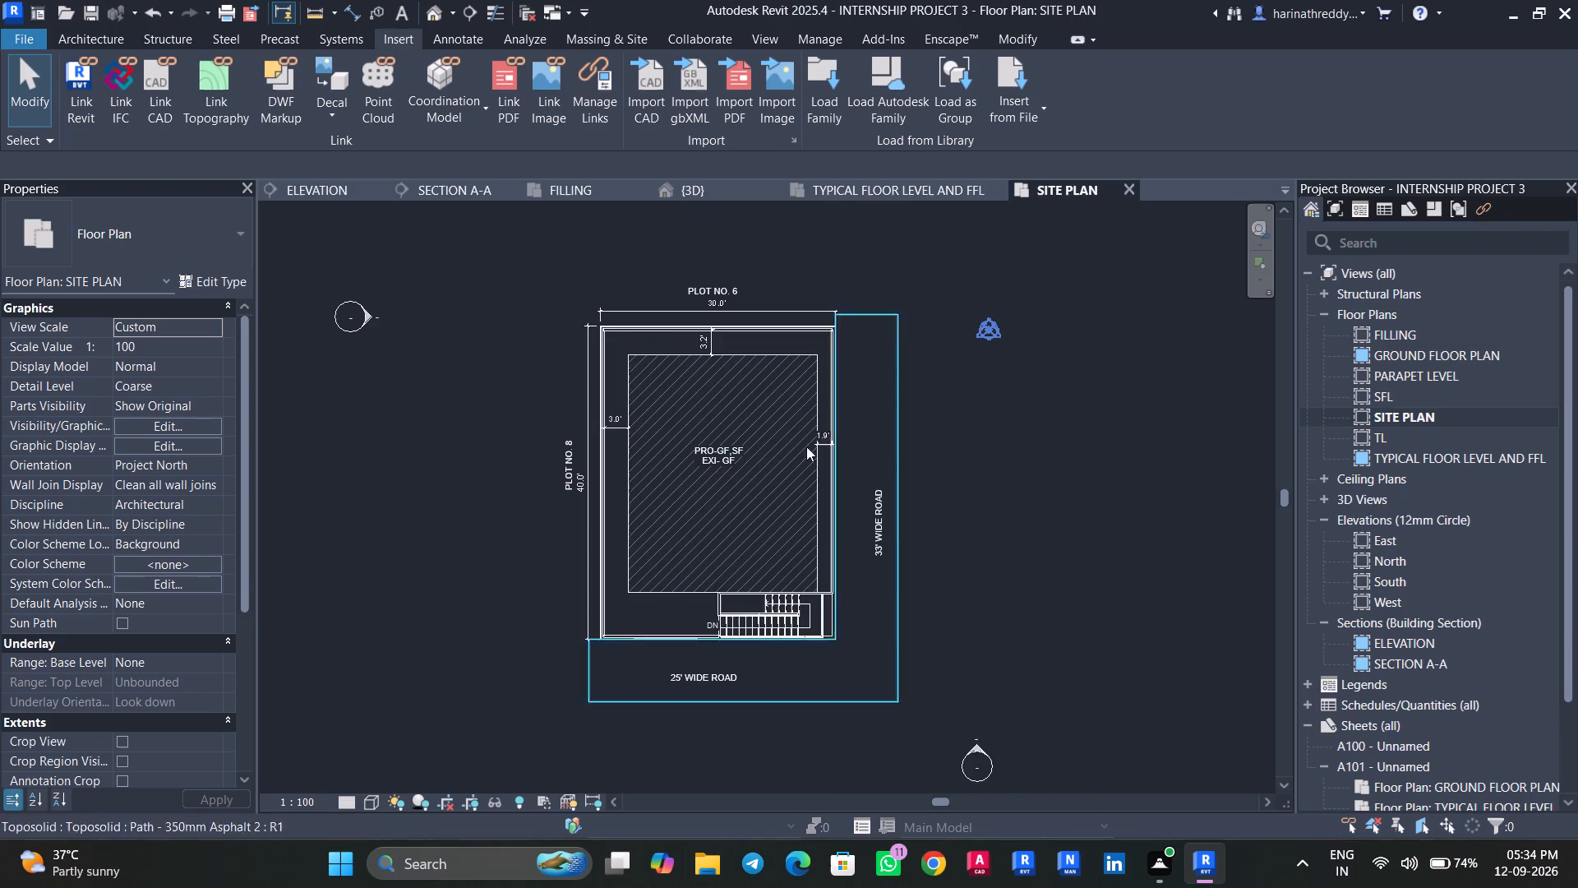
{"action": "scroll", "coordinate": [673, 700], "scroll_direction": "up", "scroll_amount": 5}
{"action": "scroll", "coordinate": [687, 765], "scroll_direction": "down", "scroll_amount": 3}
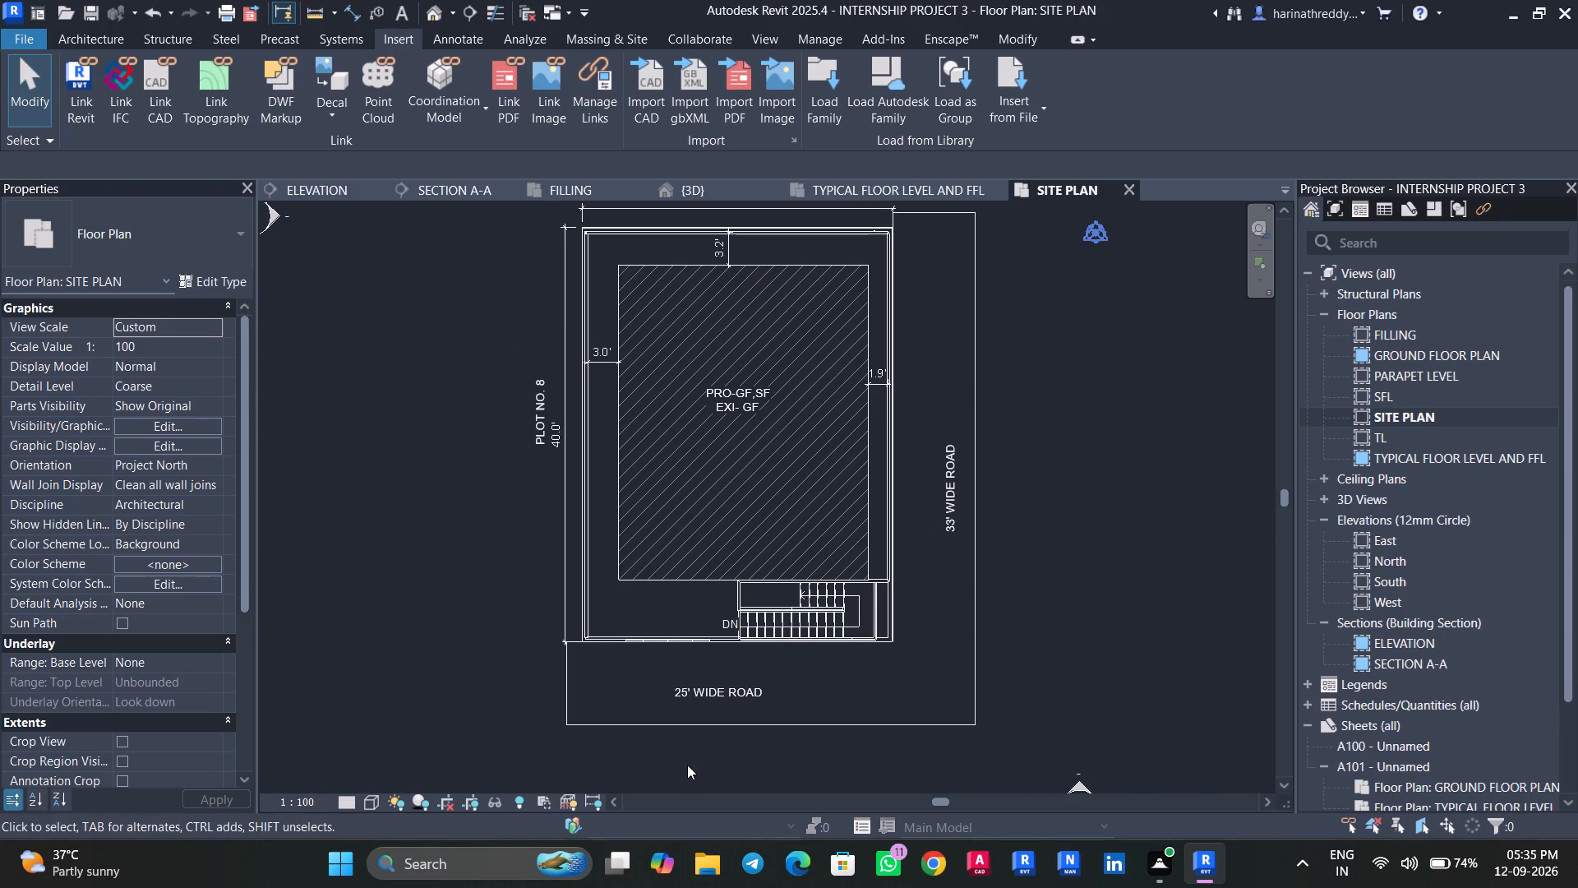
{"action": "scroll", "coordinate": [688, 651], "scroll_direction": "up", "scroll_amount": 7}
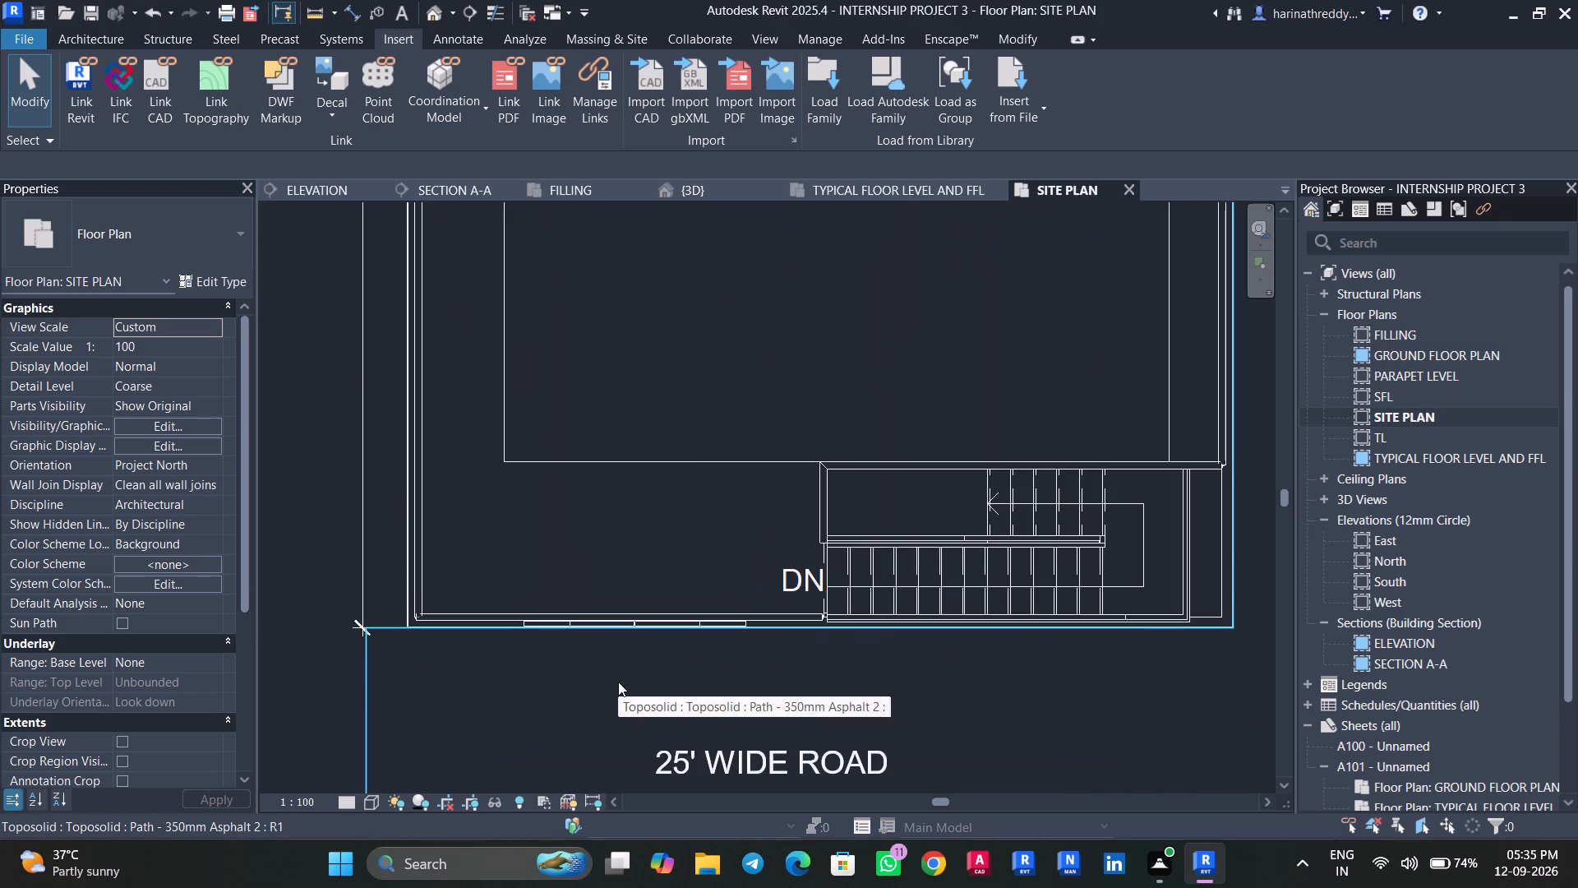
{"action": "type", "text": "TX"}
{"action": "left_click", "coordinate": [579, 620]}
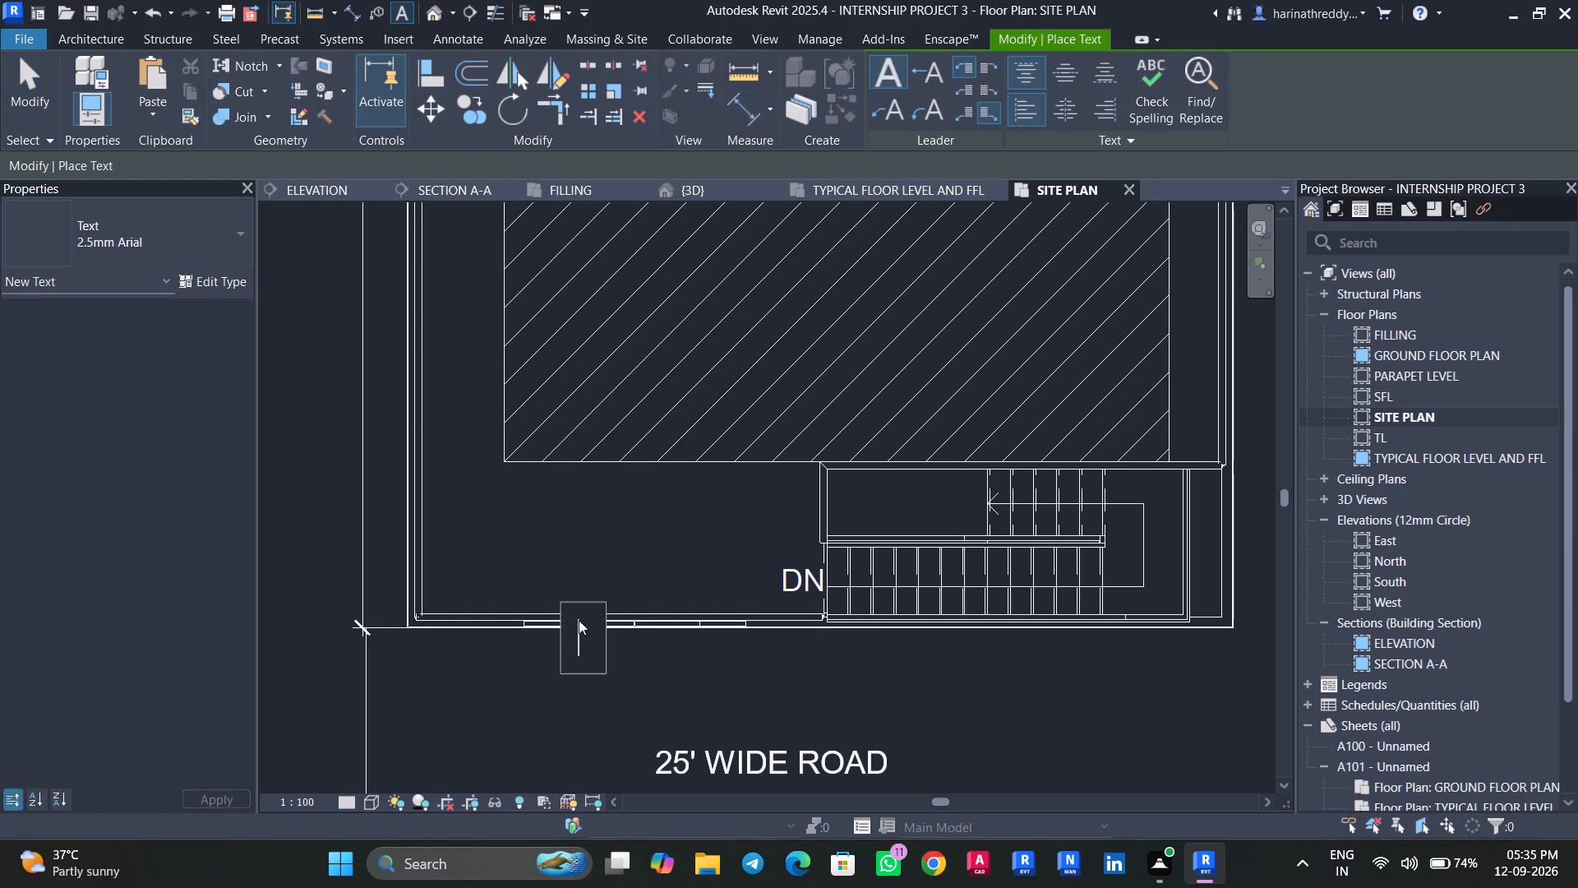
{"action": "type", "text": "GATE"}
{"action": "left_click", "coordinate": [607, 556]}
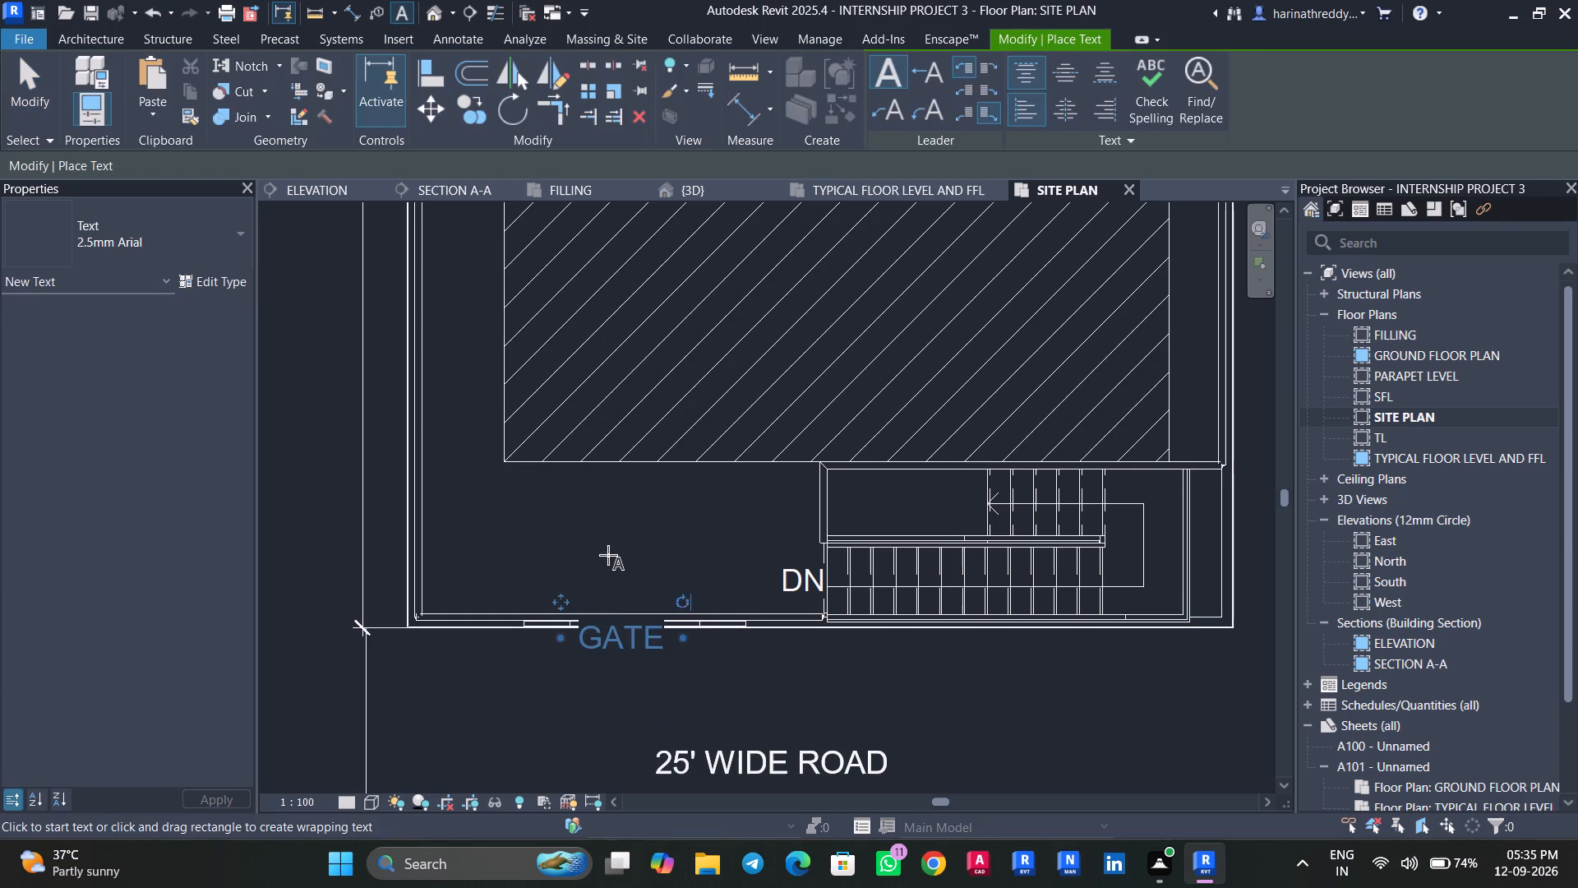
{"action": "key", "text": "Escape"}
{"action": "key", "text": "Escape"}
{"action": "key", "text": "Escape"}
{"action": "key", "text": "Escape"}
{"action": "left_click", "coordinate": [616, 659]}
{"action": "key", "text": "Up"}
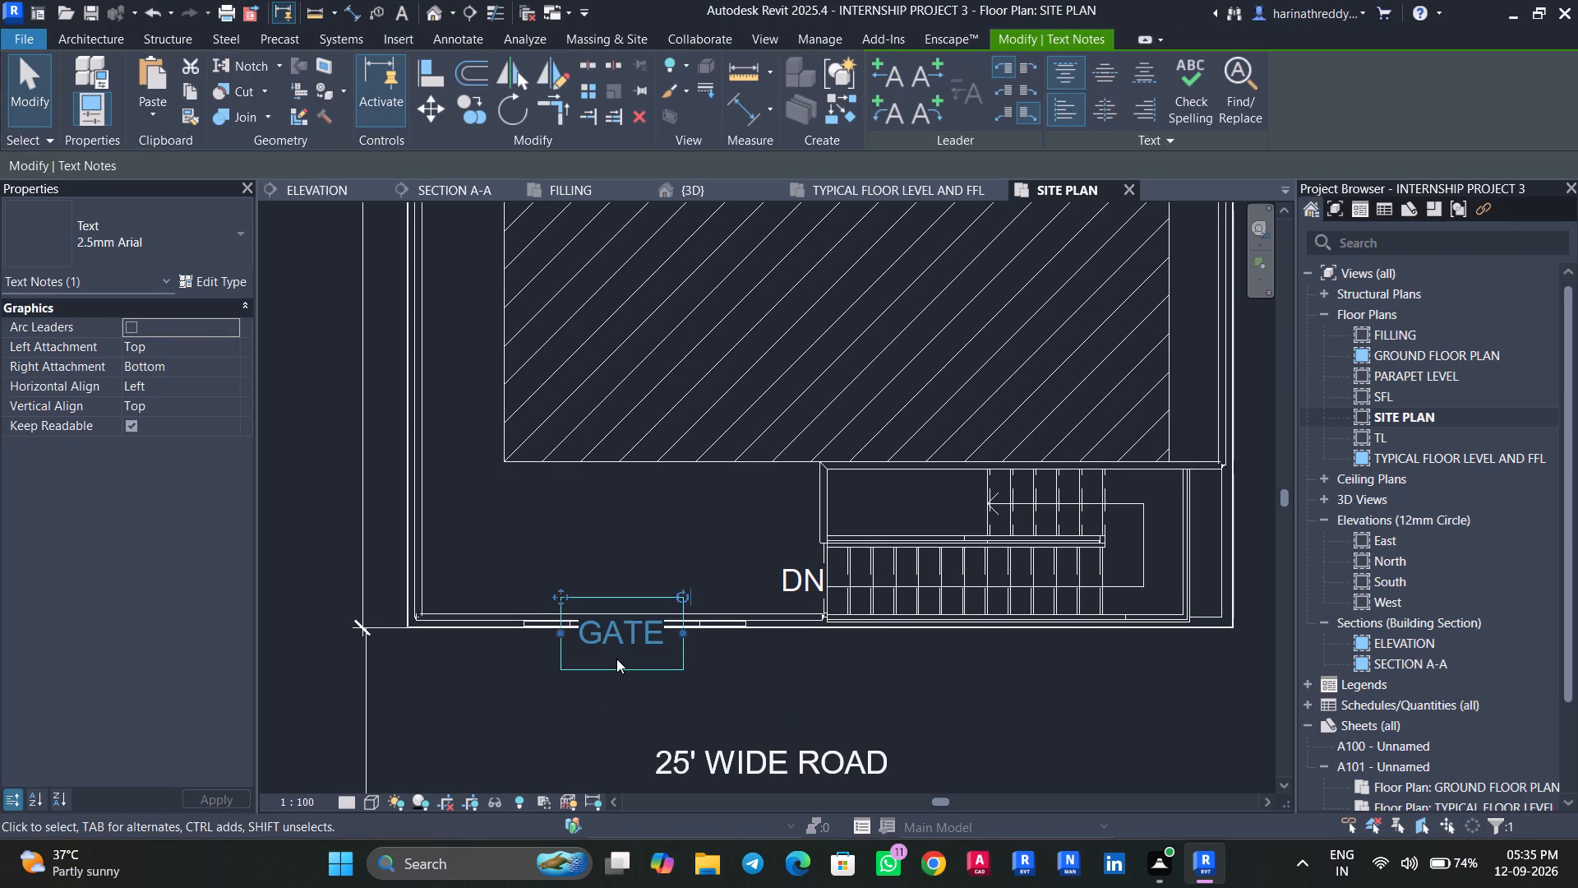
{"action": "key", "text": "Up"}
{"action": "key", "text": "Escape"}
{"action": "key", "text": "Escape"}
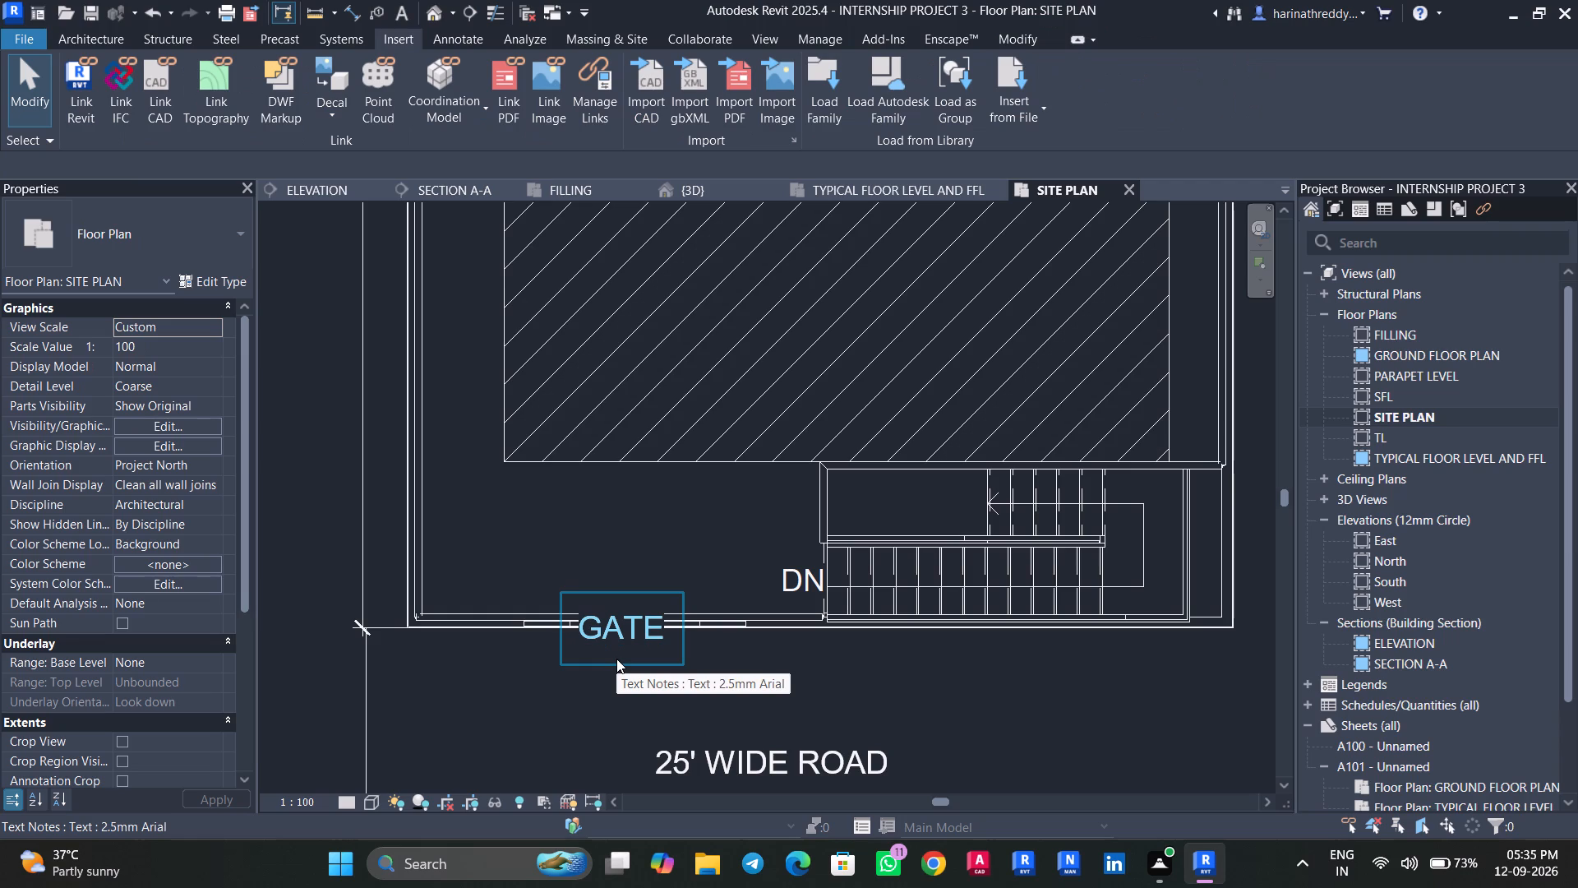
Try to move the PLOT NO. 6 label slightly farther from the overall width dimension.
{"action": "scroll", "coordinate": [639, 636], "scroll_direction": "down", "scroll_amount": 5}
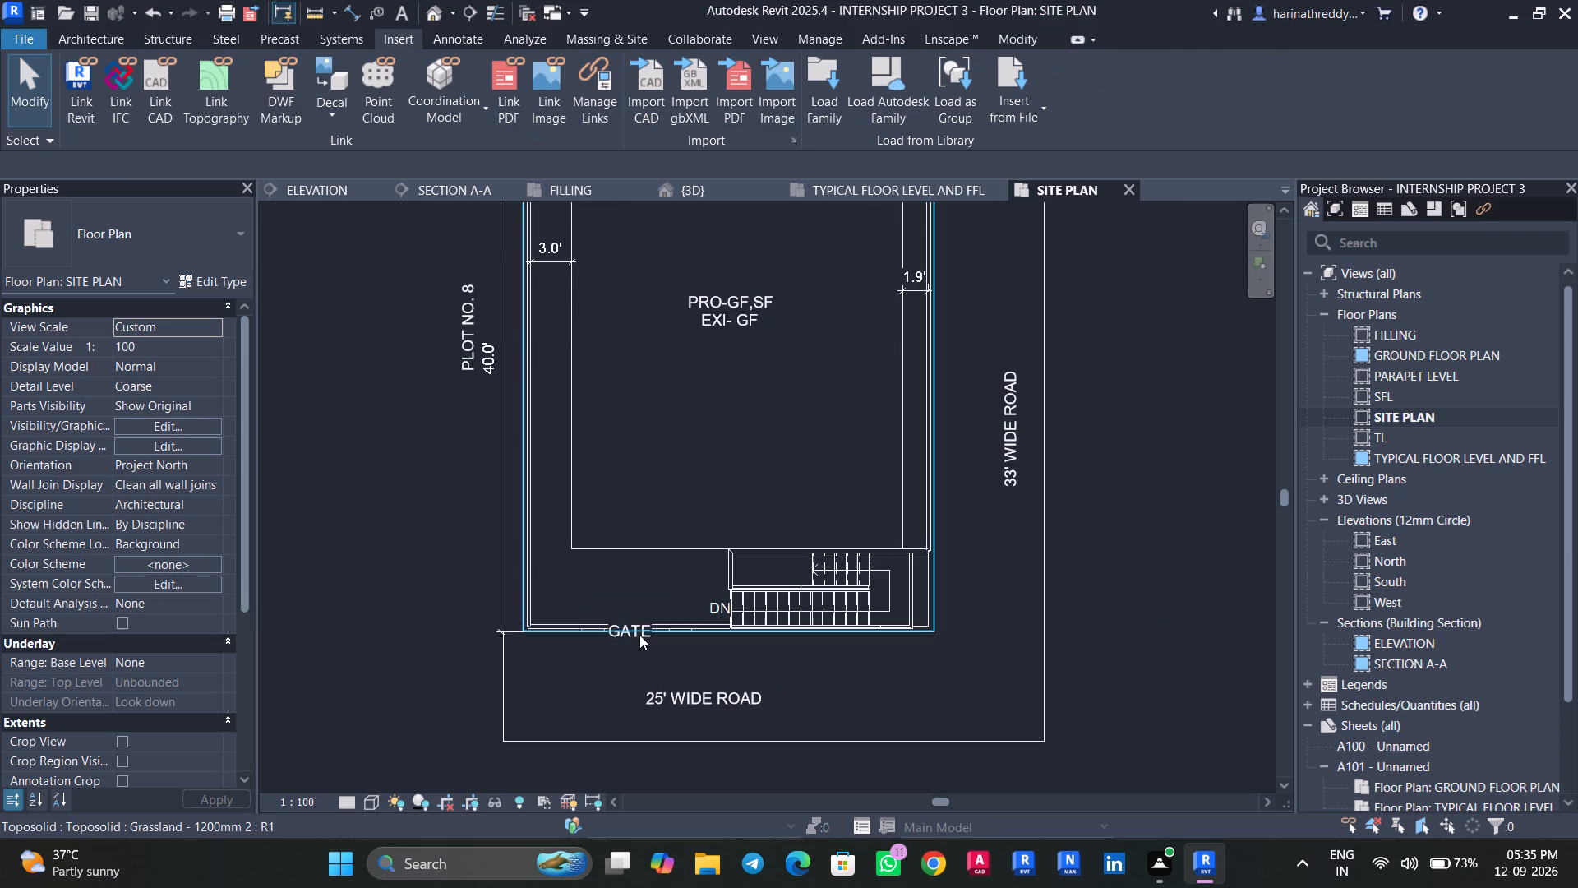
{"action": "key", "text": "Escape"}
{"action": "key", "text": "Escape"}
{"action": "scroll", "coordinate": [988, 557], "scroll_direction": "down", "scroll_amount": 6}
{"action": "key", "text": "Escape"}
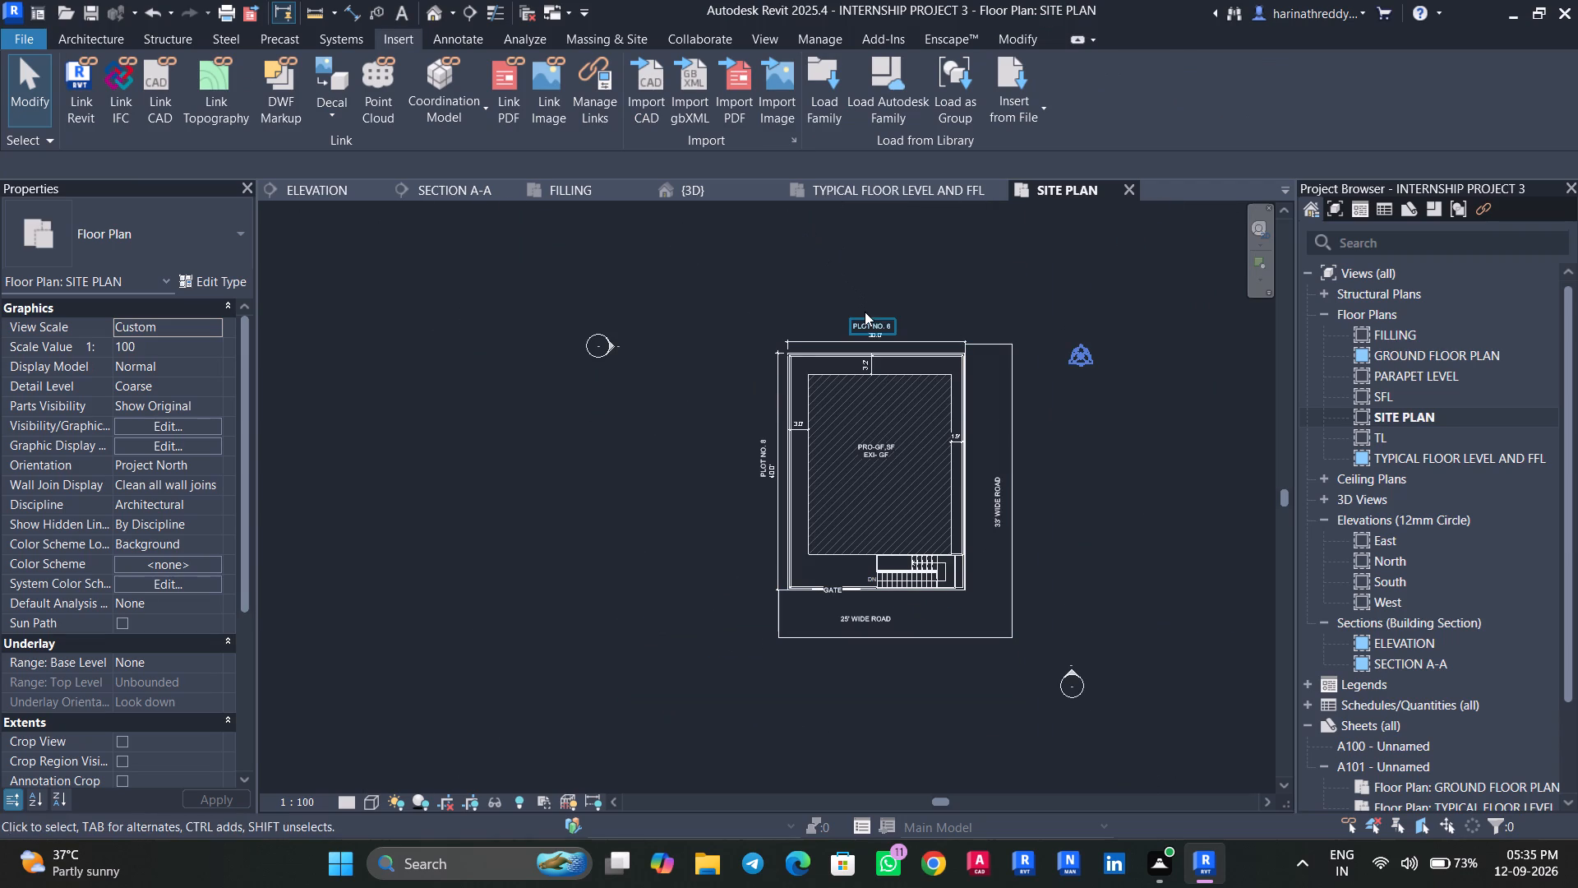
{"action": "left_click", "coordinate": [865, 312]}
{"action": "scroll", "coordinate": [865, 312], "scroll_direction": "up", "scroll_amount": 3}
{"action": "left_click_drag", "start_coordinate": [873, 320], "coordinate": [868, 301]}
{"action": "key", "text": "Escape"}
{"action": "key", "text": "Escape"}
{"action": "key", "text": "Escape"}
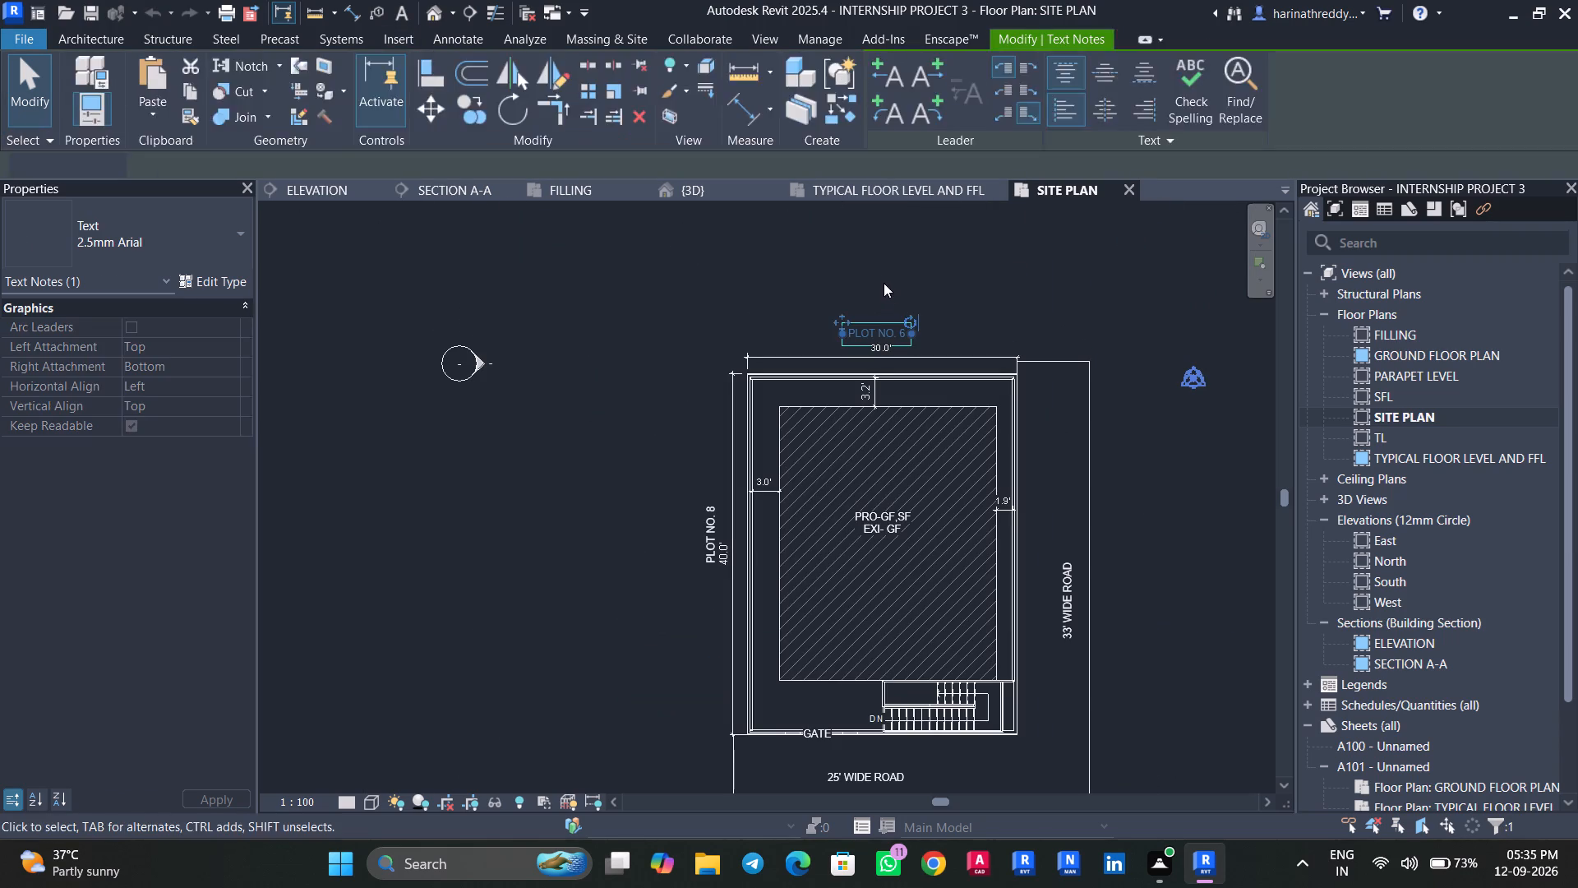
Open sheet A101.
{"action": "scroll", "coordinate": [1429, 775], "scroll_direction": "down", "scroll_amount": 2}
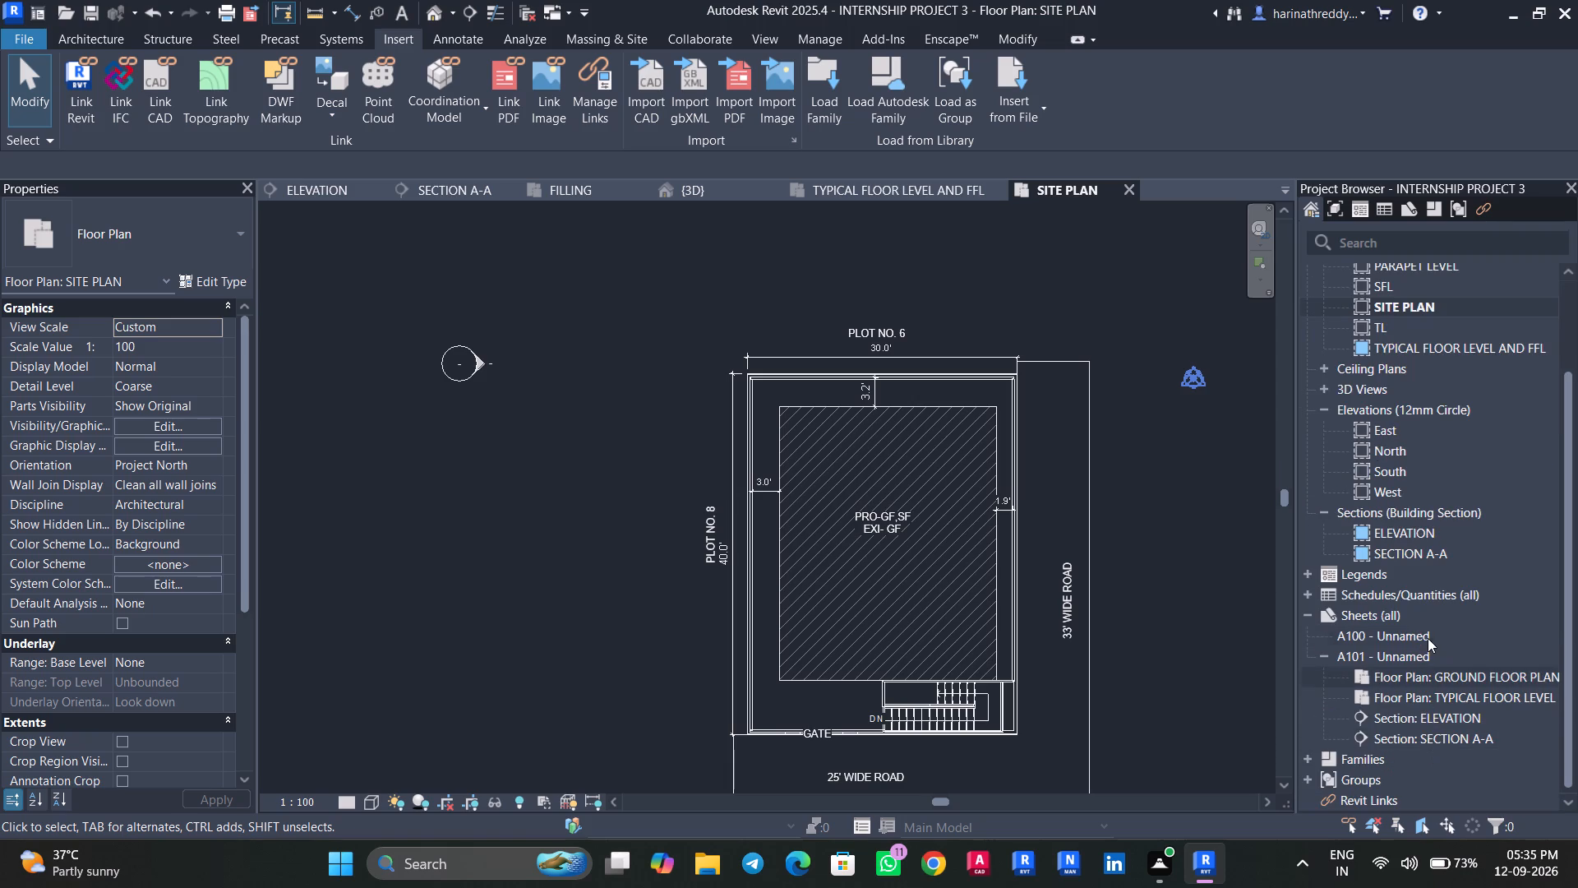
{"action": "double_click", "coordinate": [1423, 654]}
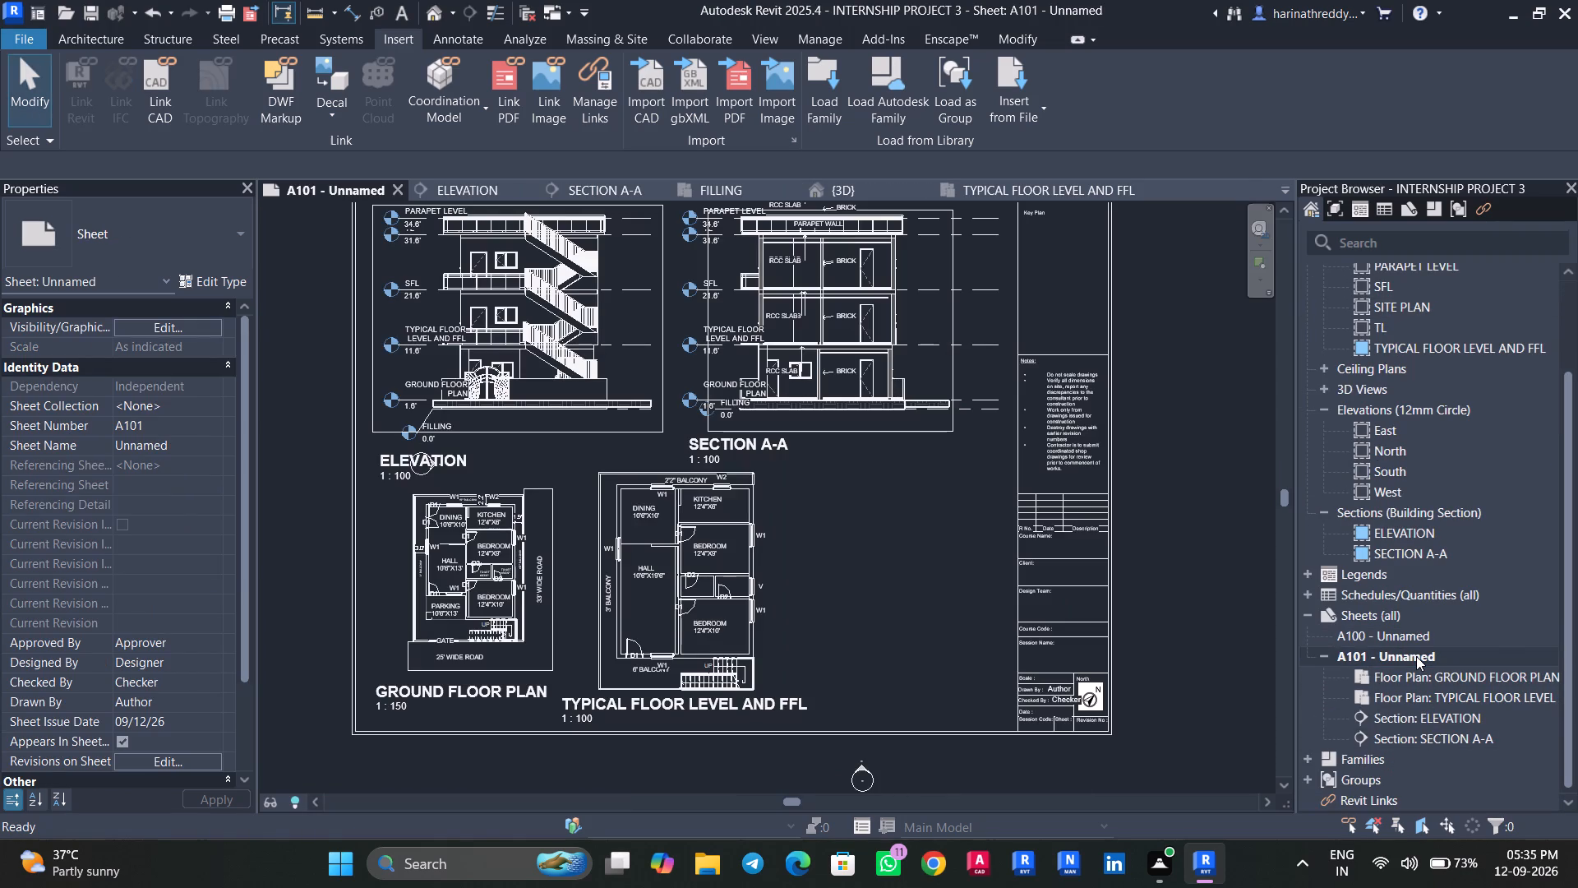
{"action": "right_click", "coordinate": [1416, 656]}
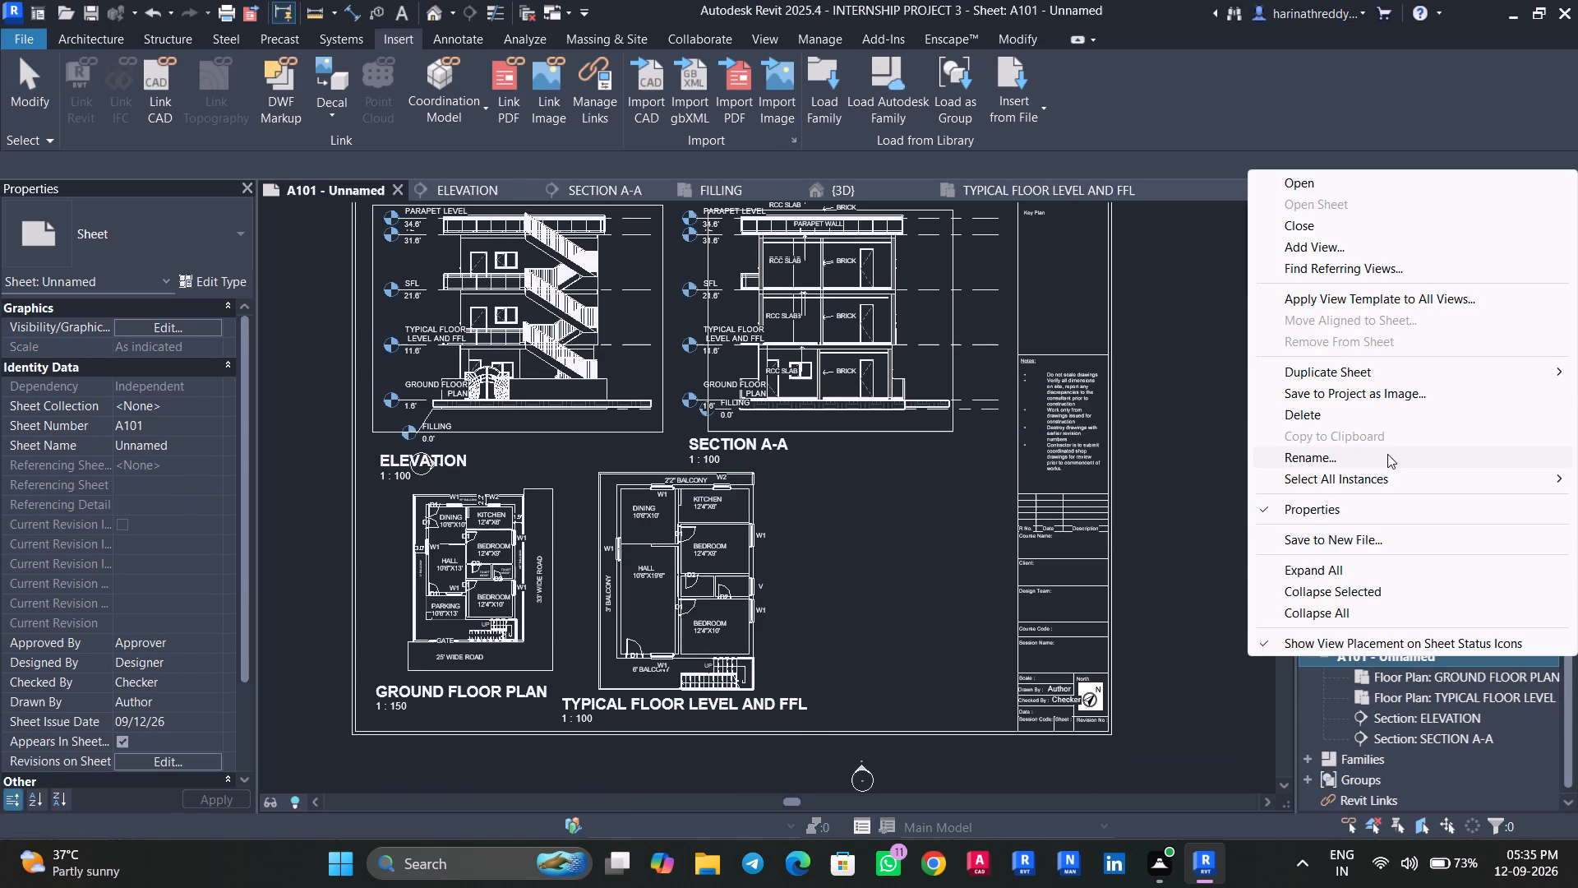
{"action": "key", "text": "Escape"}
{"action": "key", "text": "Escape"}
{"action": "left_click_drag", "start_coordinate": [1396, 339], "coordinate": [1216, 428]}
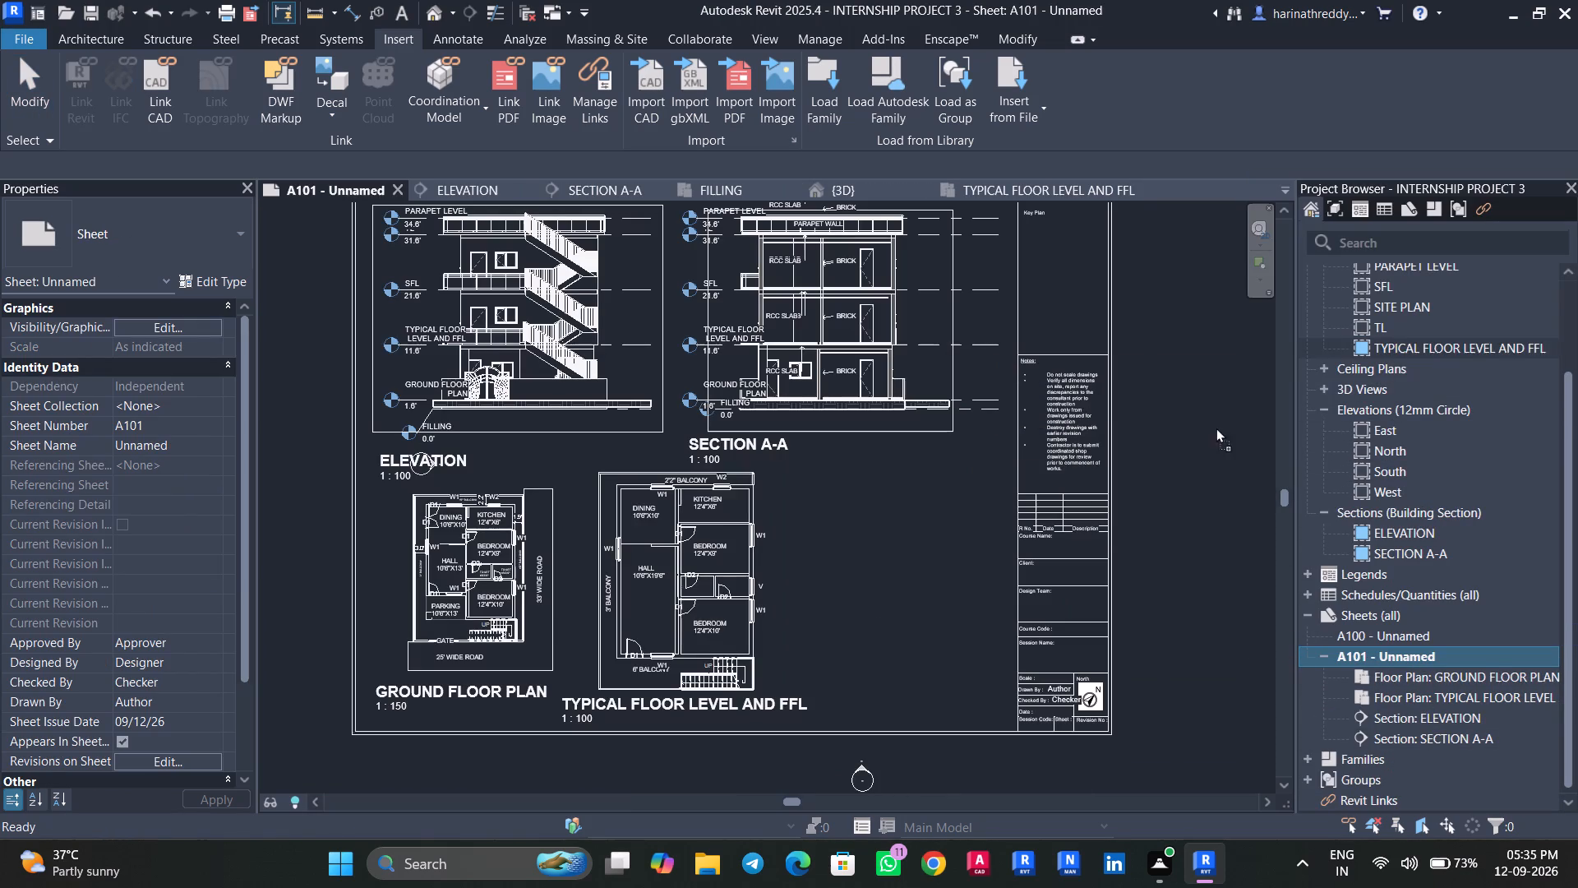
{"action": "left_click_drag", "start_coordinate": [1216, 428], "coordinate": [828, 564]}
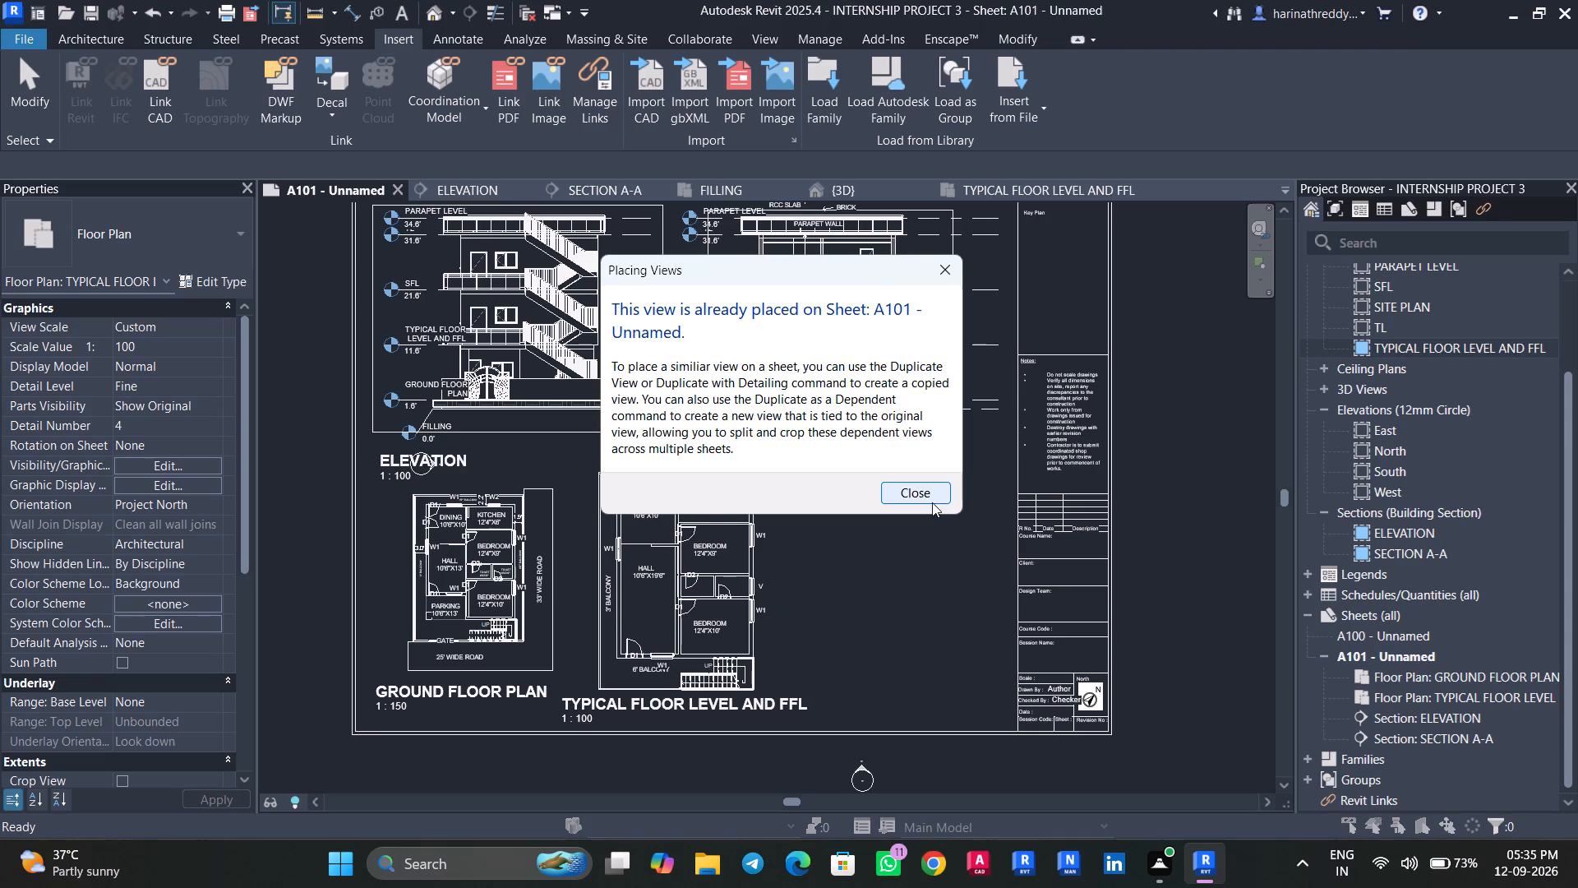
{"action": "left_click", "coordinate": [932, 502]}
Place the SITE PLAN view on sheet A101, centred in the free area beside the typical floor plan.
{"action": "scroll", "coordinate": [1377, 401], "scroll_direction": "up", "scroll_amount": 1}
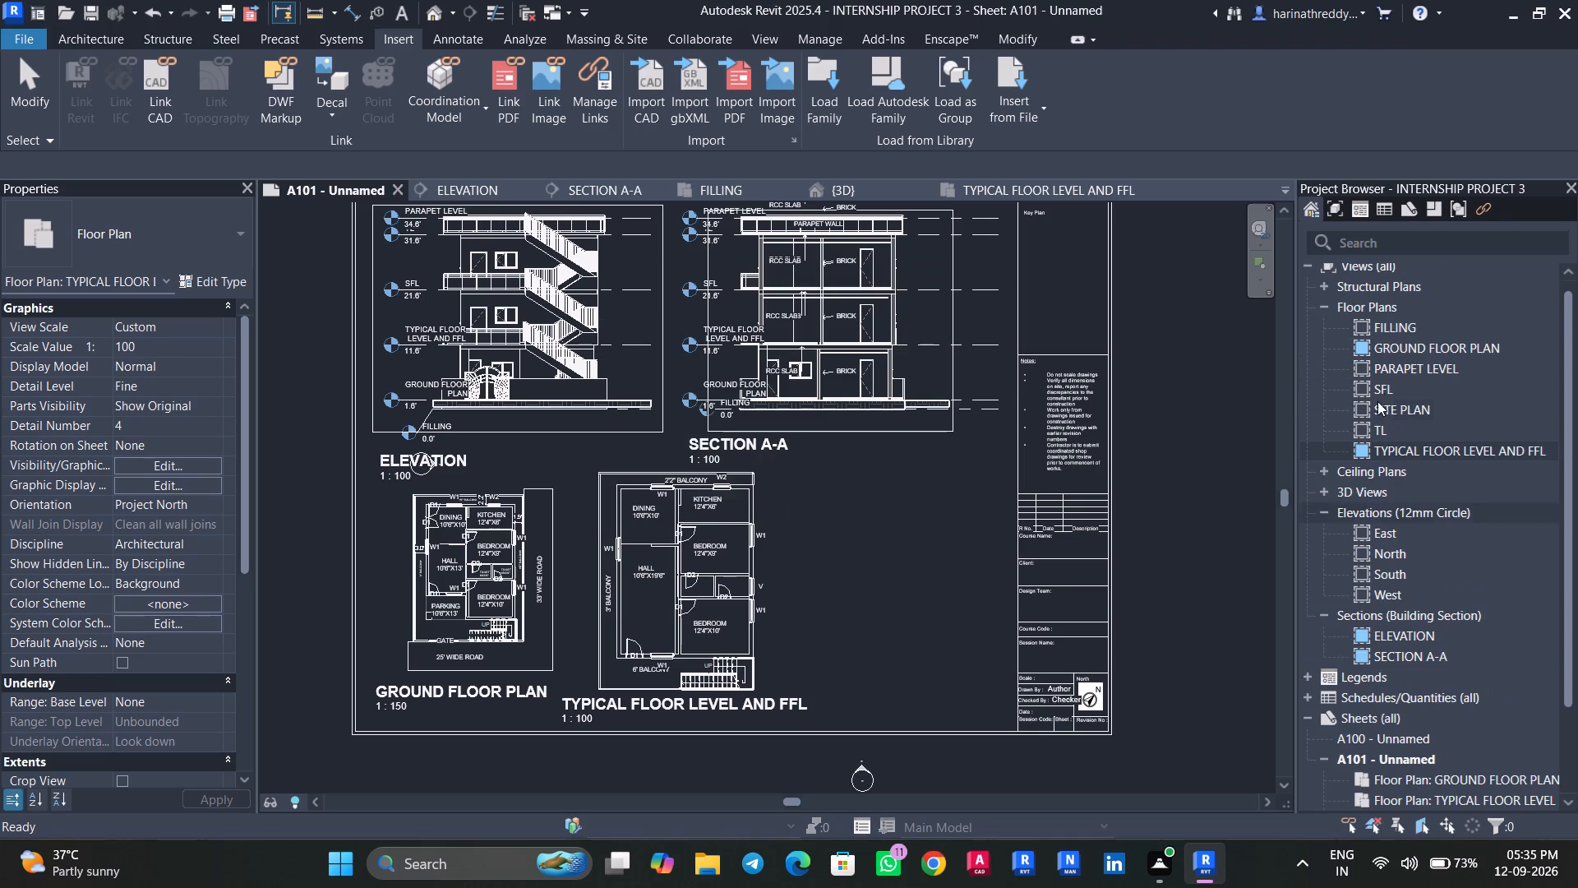
{"action": "left_click_drag", "start_coordinate": [1398, 409], "coordinate": [1000, 499]}
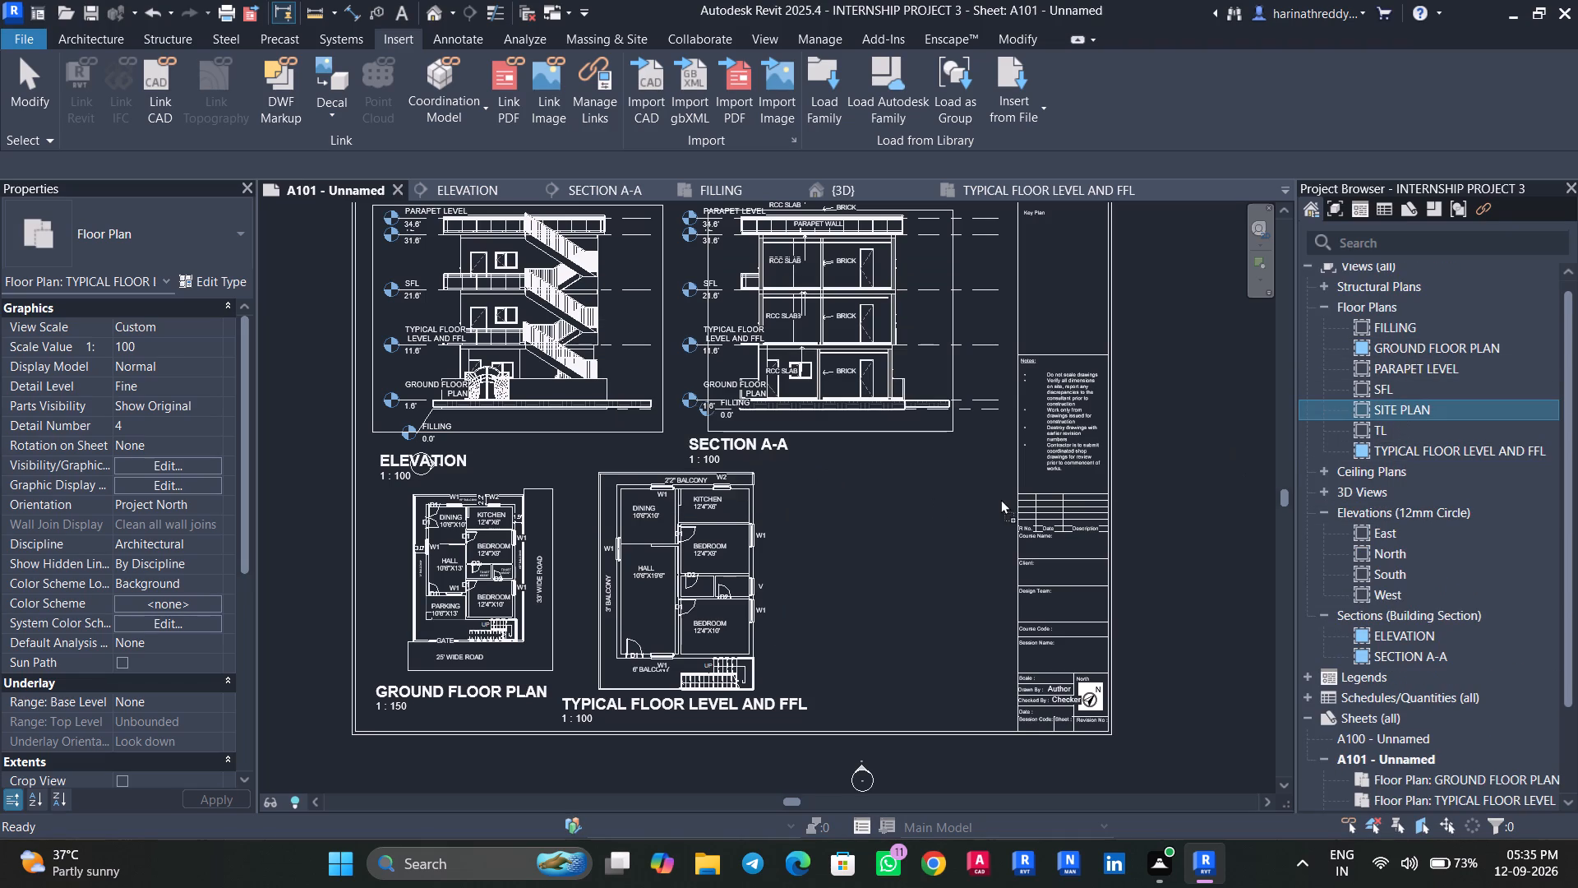
{"action": "left_click_drag", "start_coordinate": [1000, 499], "coordinate": [913, 534]}
{"action": "scroll", "coordinate": [856, 575], "scroll_direction": "down", "scroll_amount": 3}
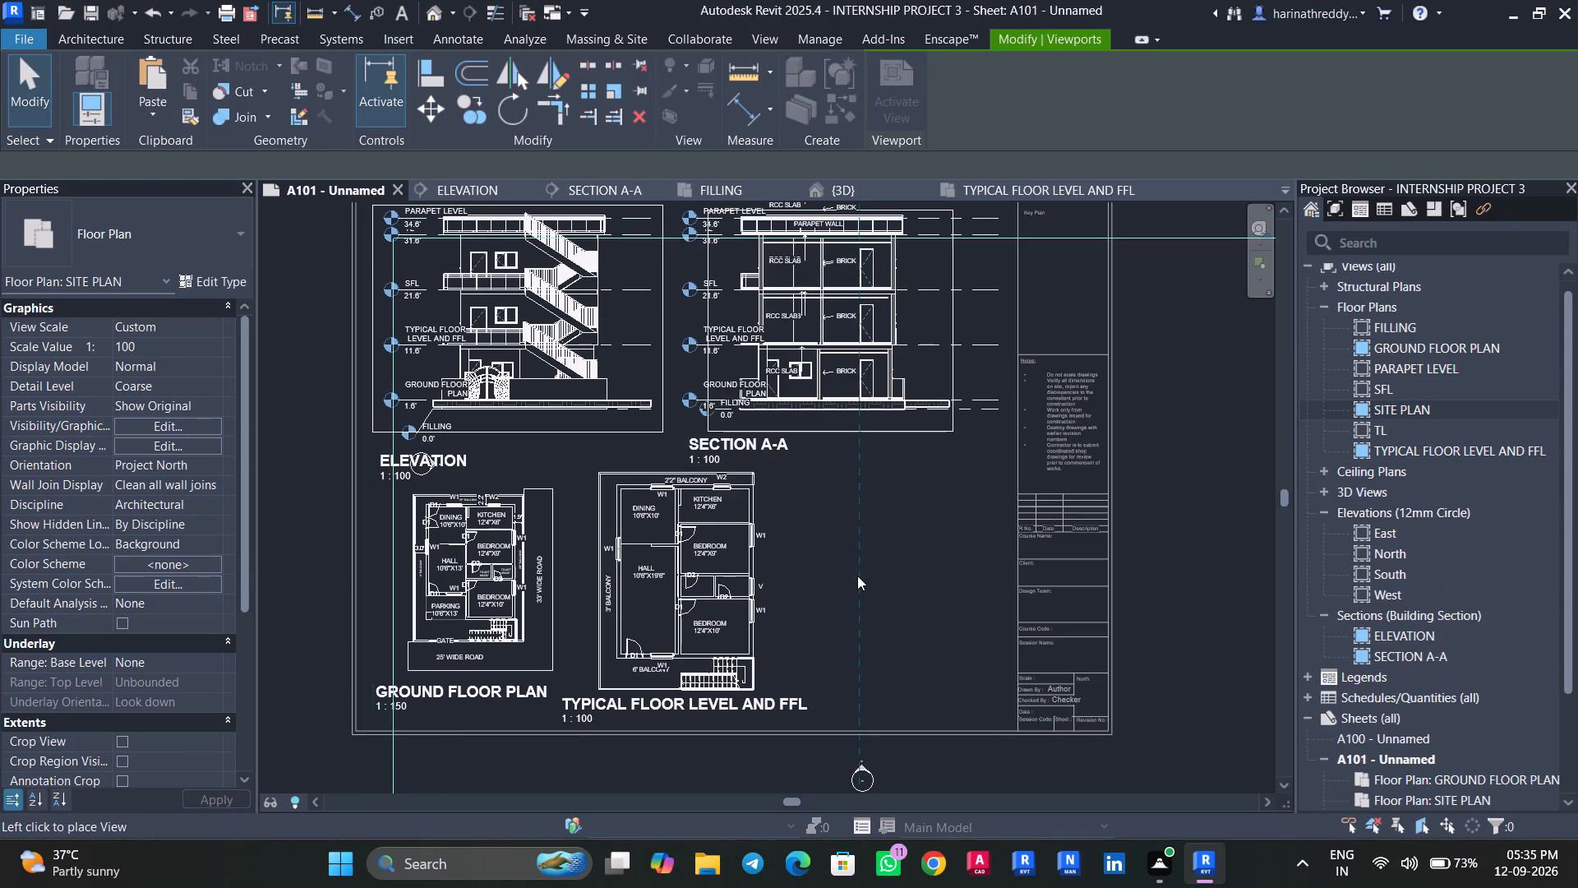
{"action": "scroll", "coordinate": [857, 576], "scroll_direction": "down", "scroll_amount": 2}
{"action": "left_click", "coordinate": [878, 558]}
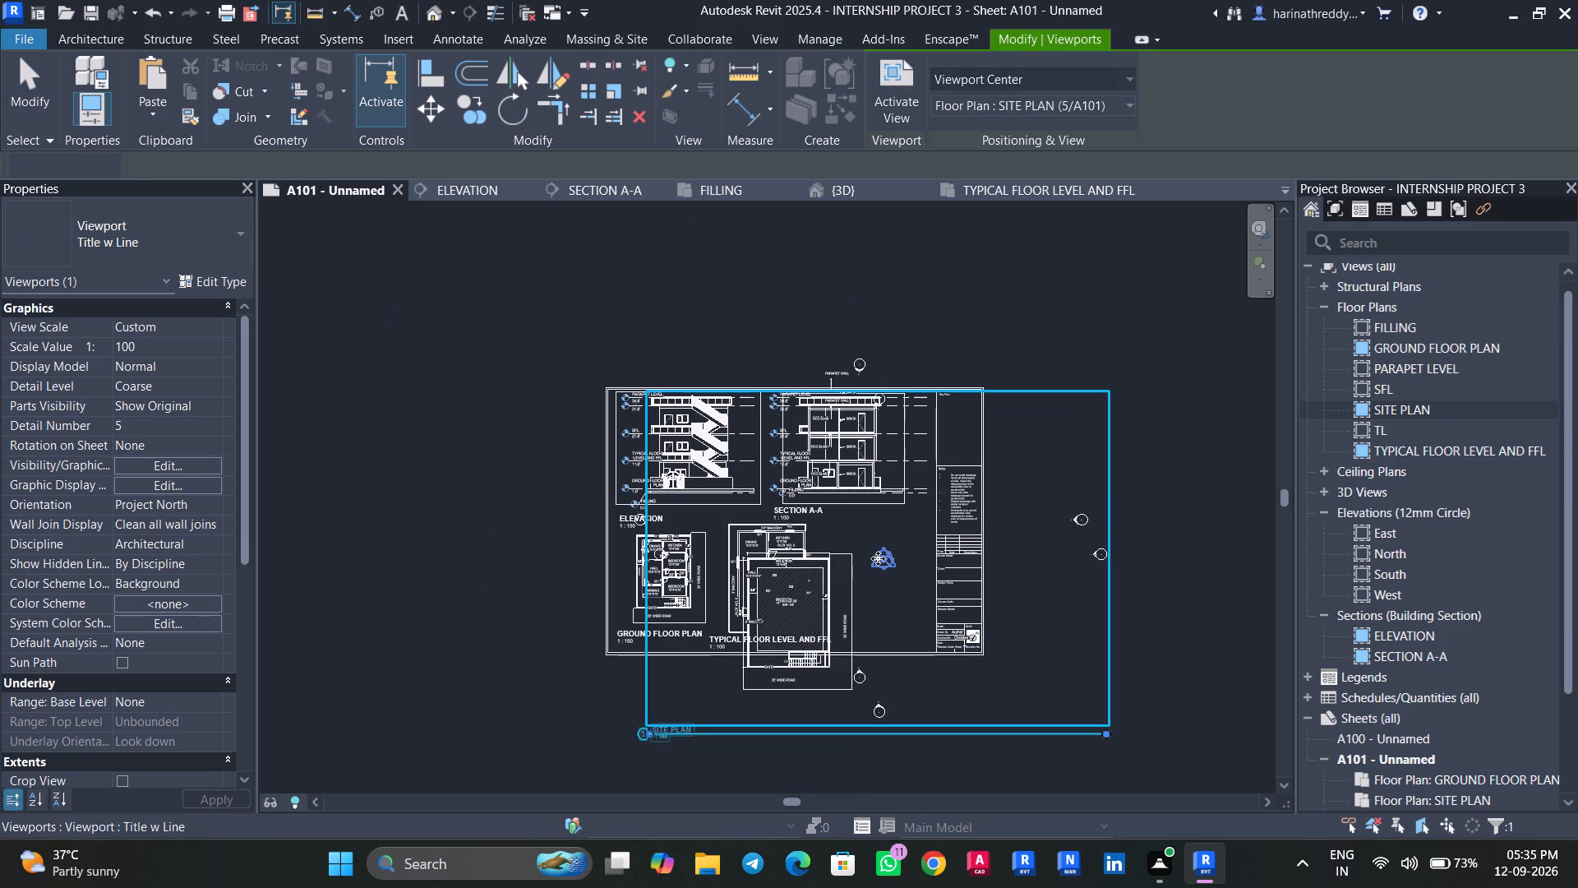
{"action": "key", "text": "Escape"}
{"action": "key", "text": "Escape"}
{"action": "left_click", "coordinate": [849, 613]}
{"action": "key", "text": "Escape"}
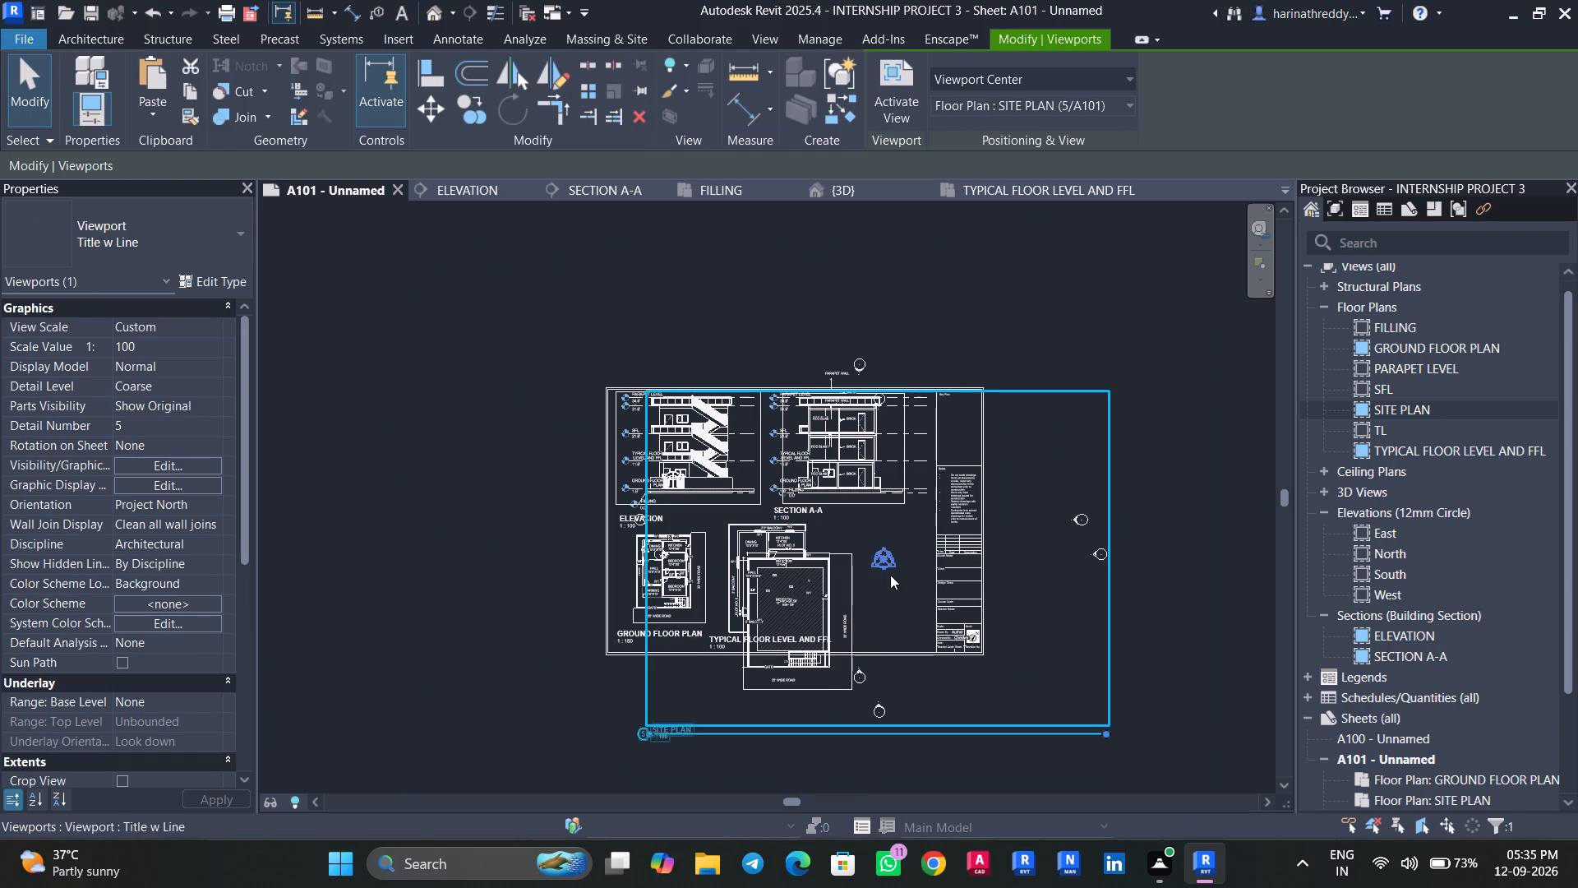
{"action": "key", "text": "Escape"}
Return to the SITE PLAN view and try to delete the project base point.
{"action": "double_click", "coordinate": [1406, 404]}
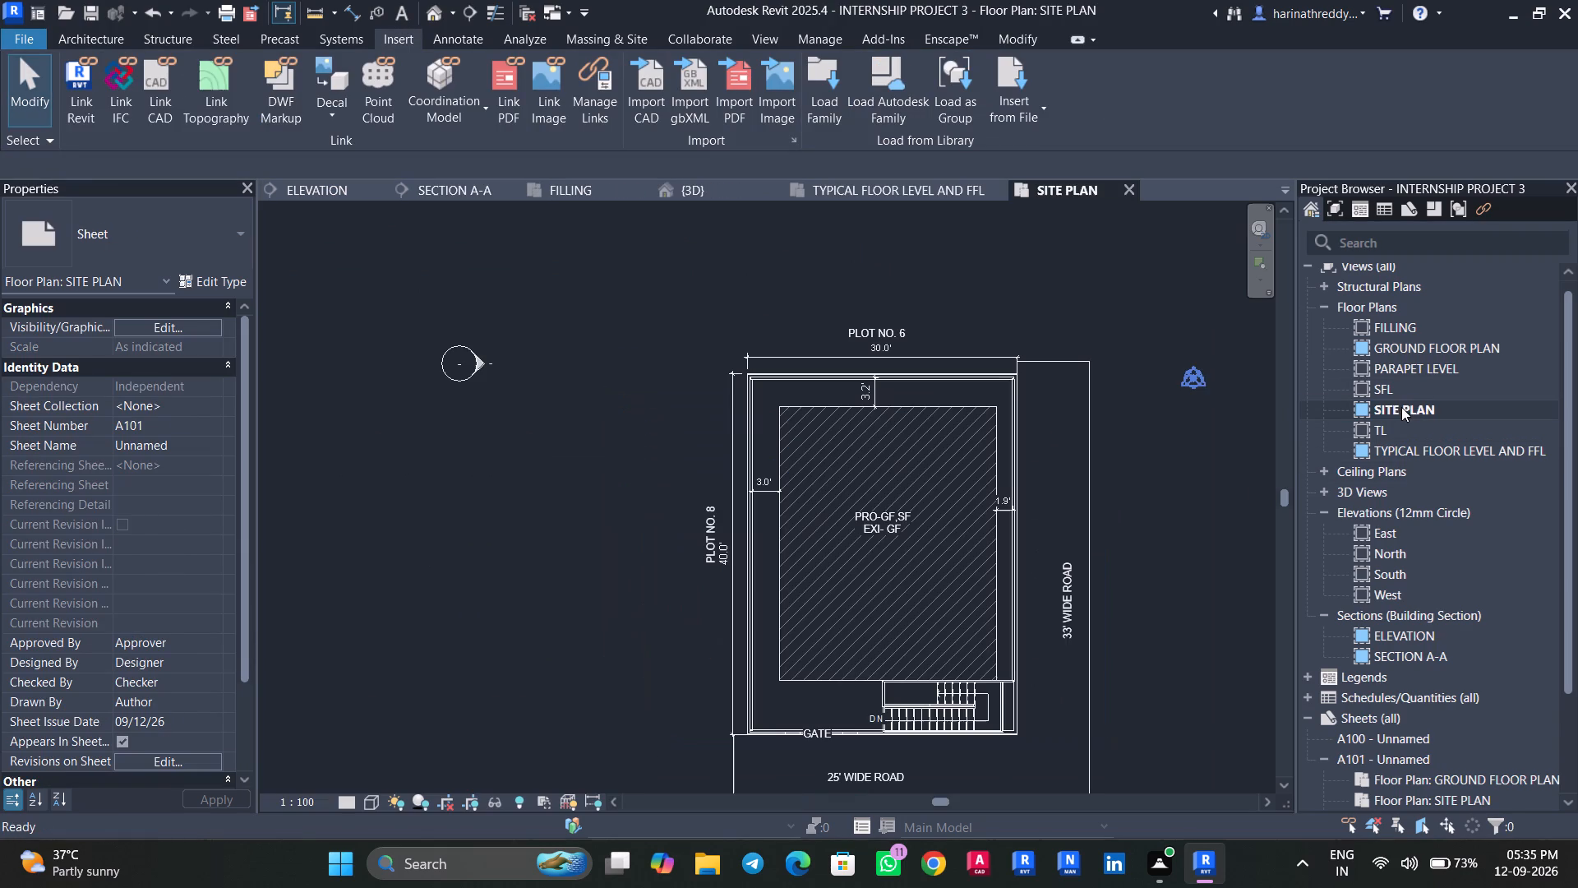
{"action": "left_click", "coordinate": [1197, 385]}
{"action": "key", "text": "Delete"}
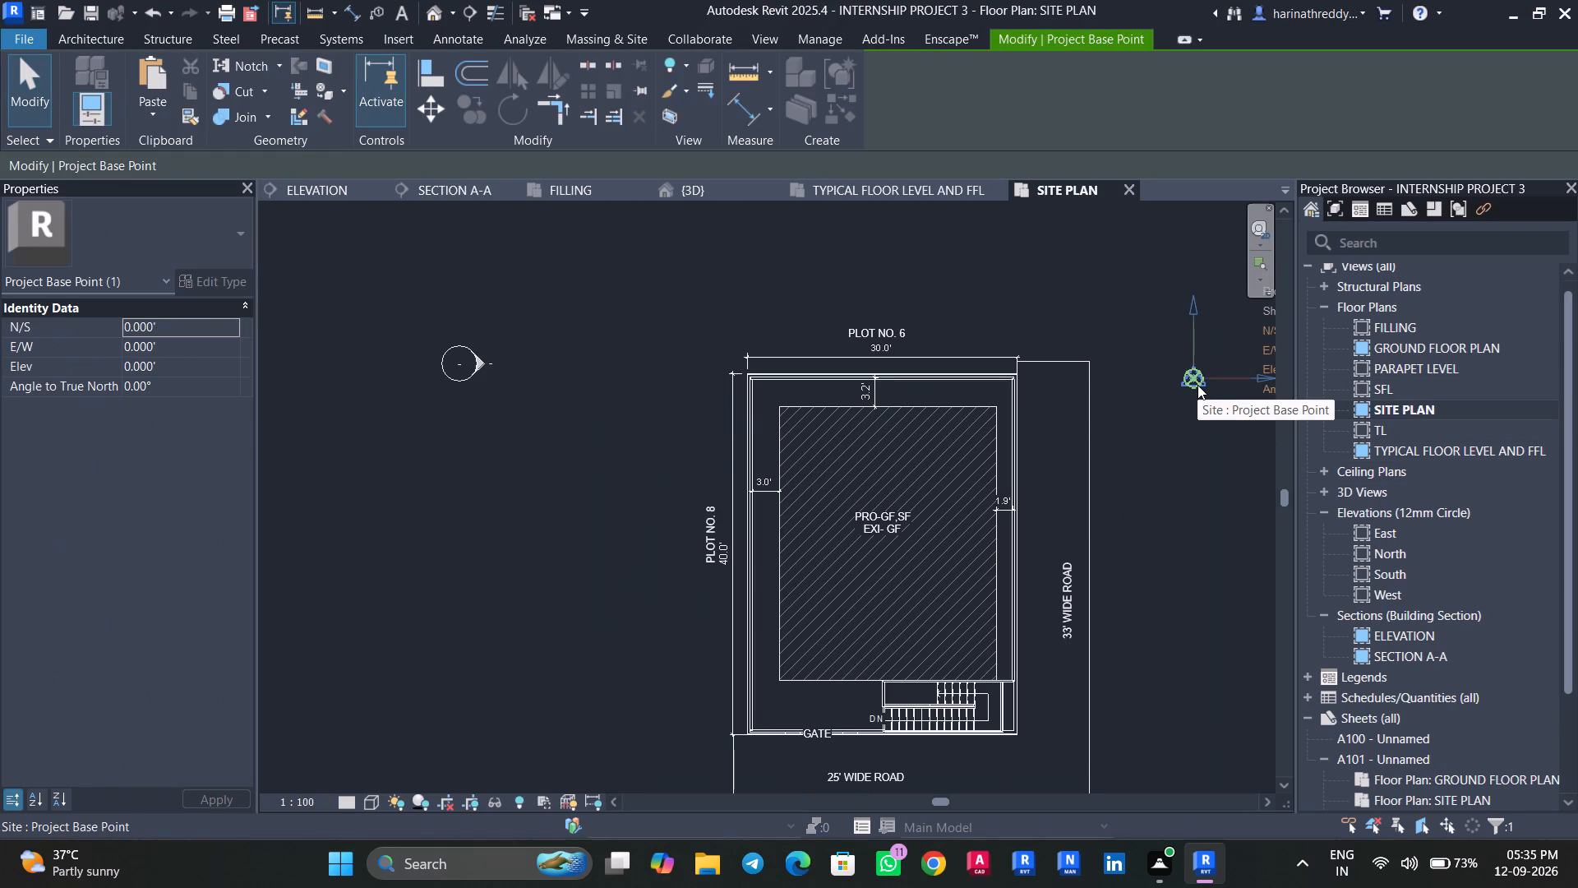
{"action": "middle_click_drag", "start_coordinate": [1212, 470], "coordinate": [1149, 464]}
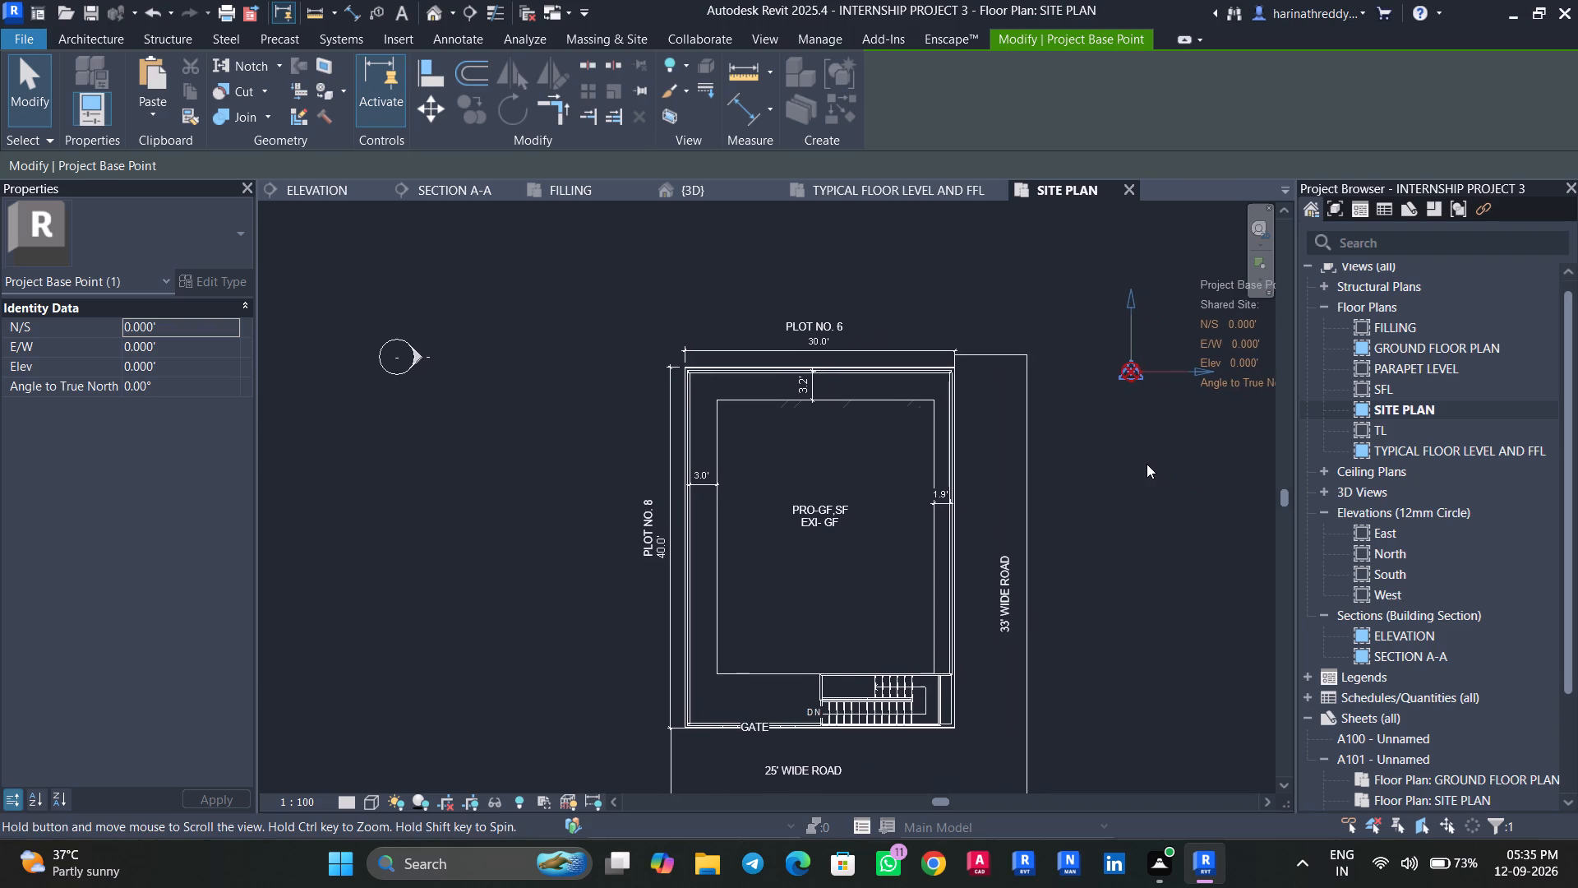
In the SITE PLAN view's visibility overrides, hide the Project Base Point subcategory under Site.
{"action": "type", "text": "VV"}
{"action": "left_click", "coordinate": [598, 411]}
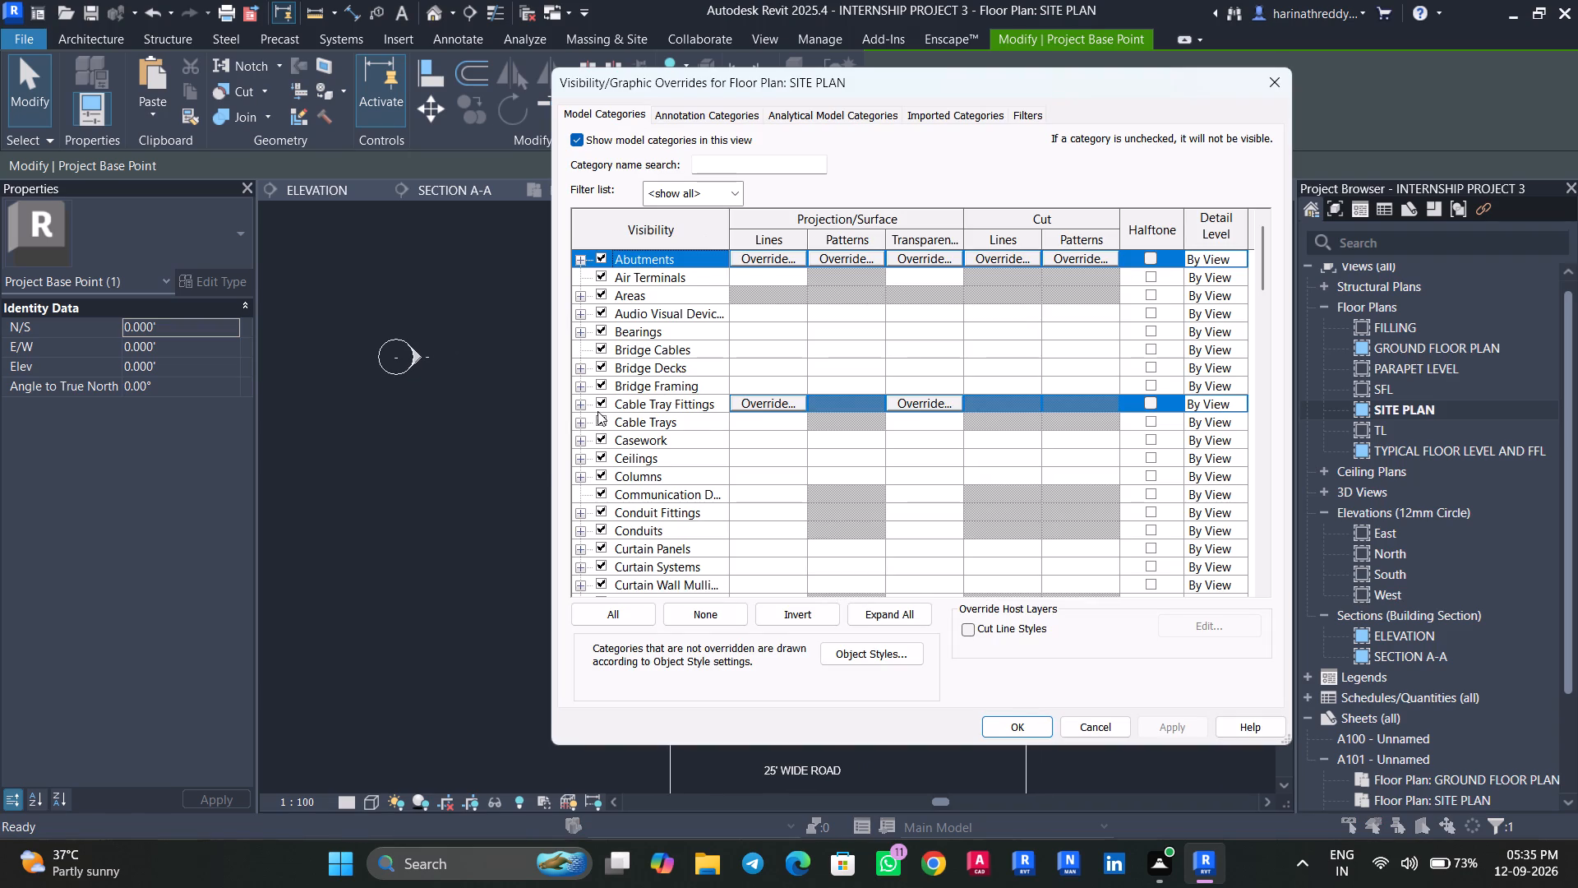
{"action": "key", "text": "p"}
{"action": "scroll", "coordinate": [648, 445], "scroll_direction": "down", "scroll_amount": 14}
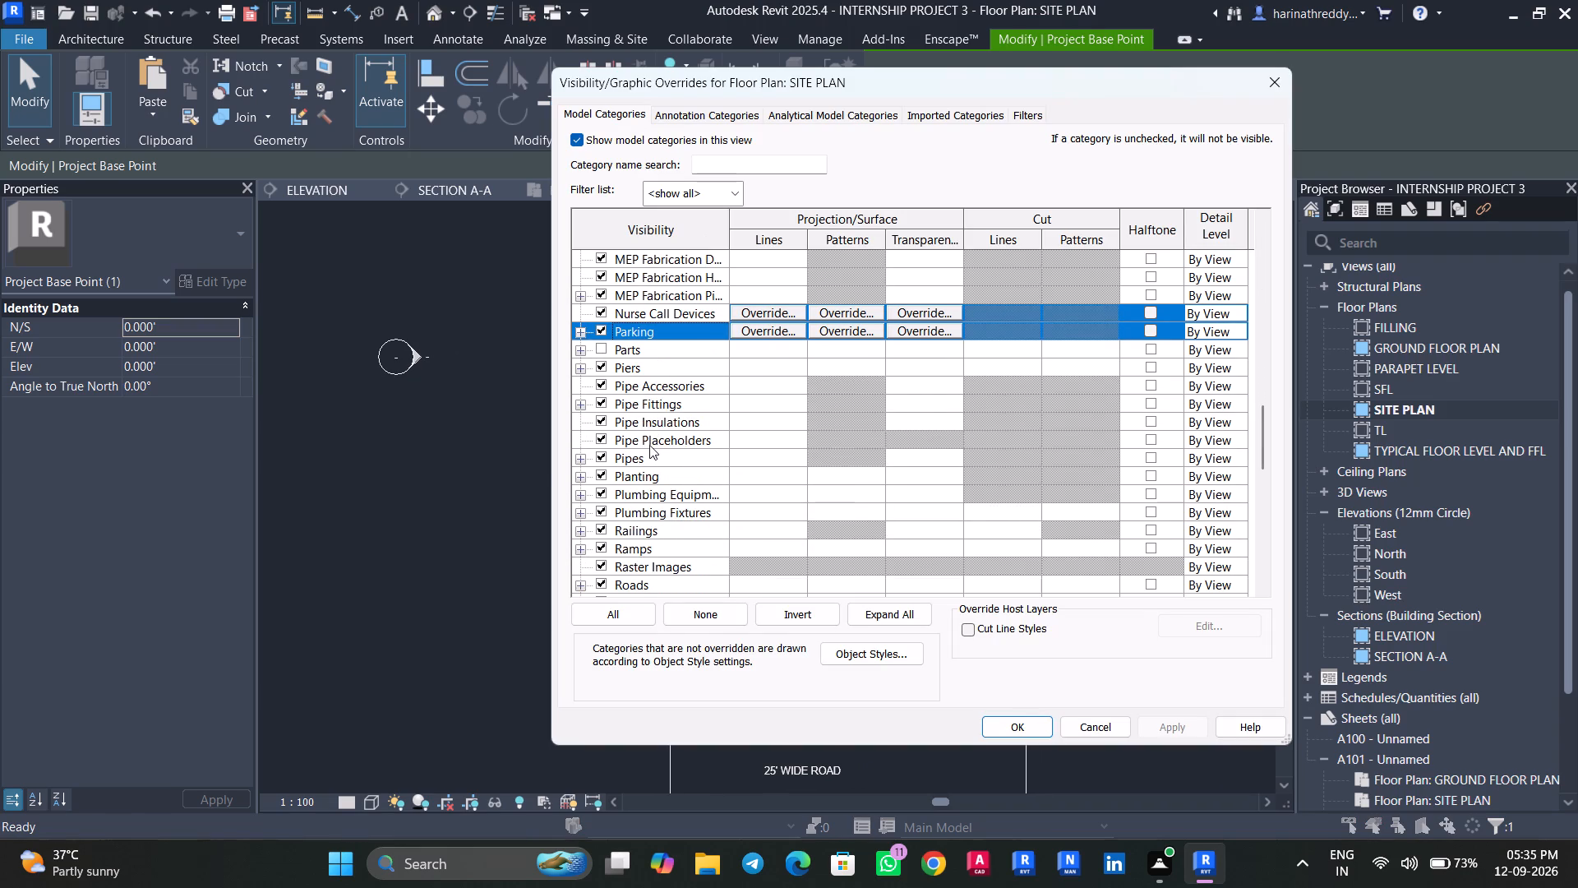
{"action": "scroll", "coordinate": [649, 445], "scroll_direction": "down", "scroll_amount": 3}
{"action": "left_click", "coordinate": [708, 113]}
{"action": "left_click", "coordinate": [634, 372]}
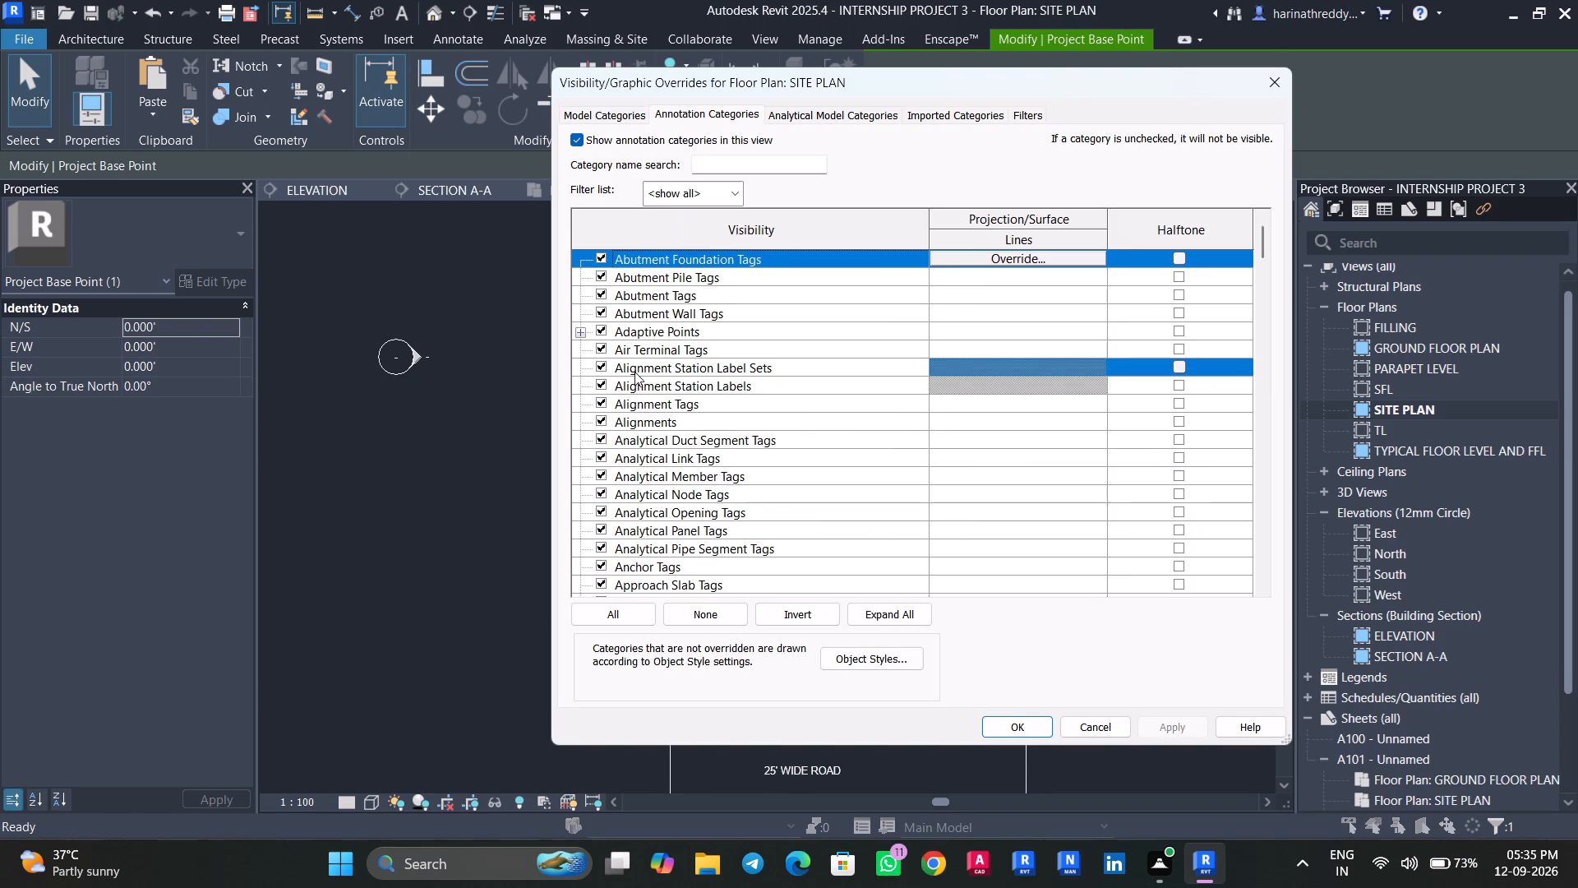
{"action": "key", "text": "p"}
{"action": "scroll", "coordinate": [726, 479], "scroll_direction": "down", "scroll_amount": 14}
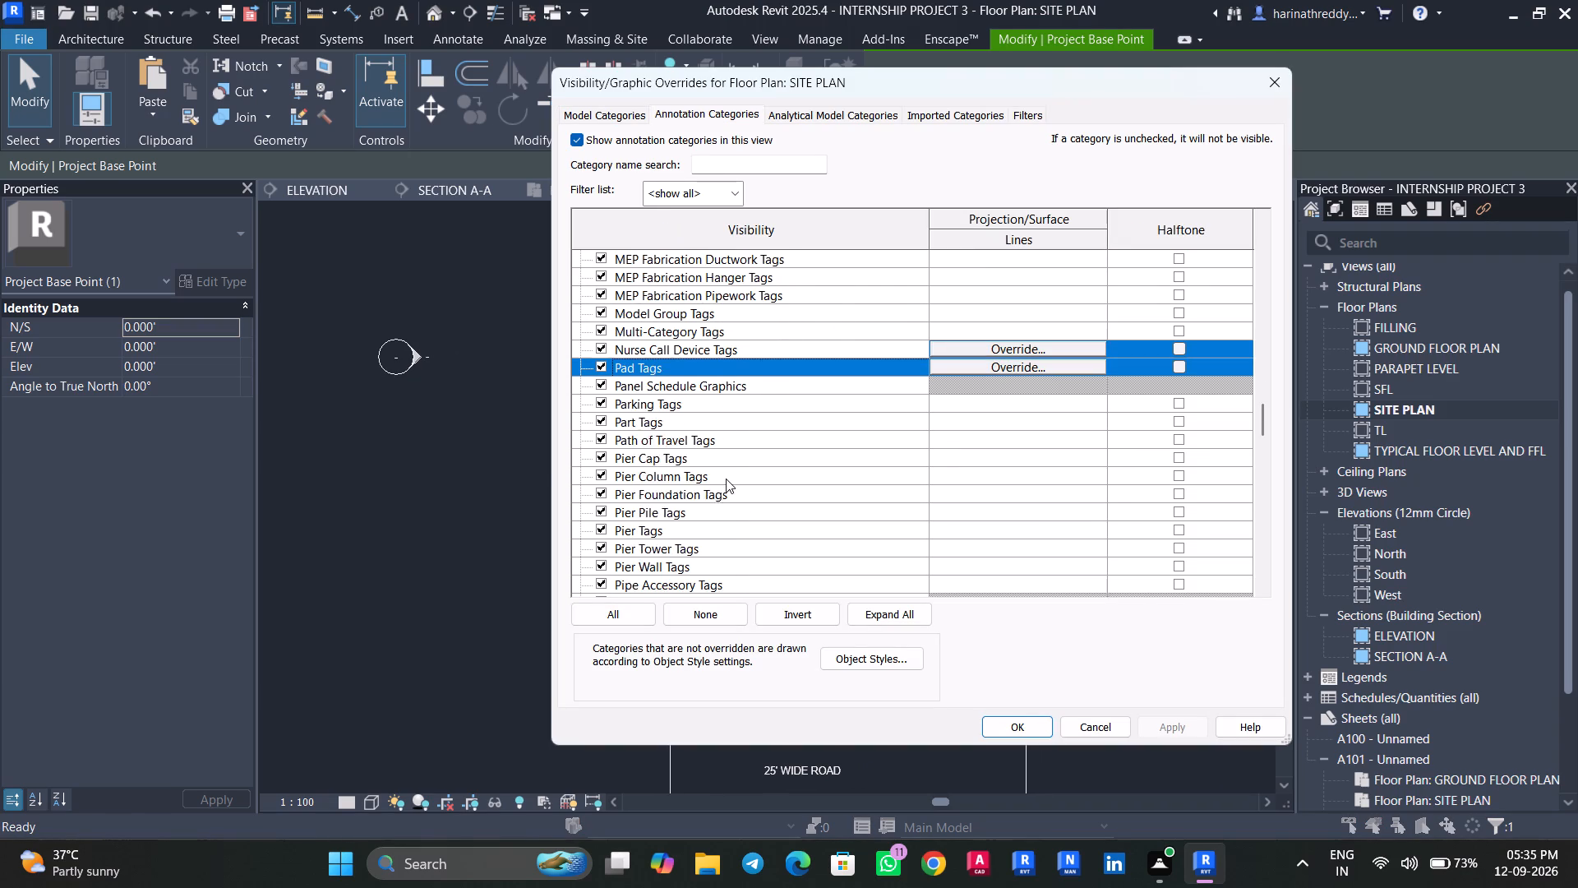
{"action": "scroll", "coordinate": [726, 479], "scroll_direction": "down", "scroll_amount": 17}
{"action": "scroll", "coordinate": [726, 479], "scroll_direction": "up", "scroll_amount": 4}
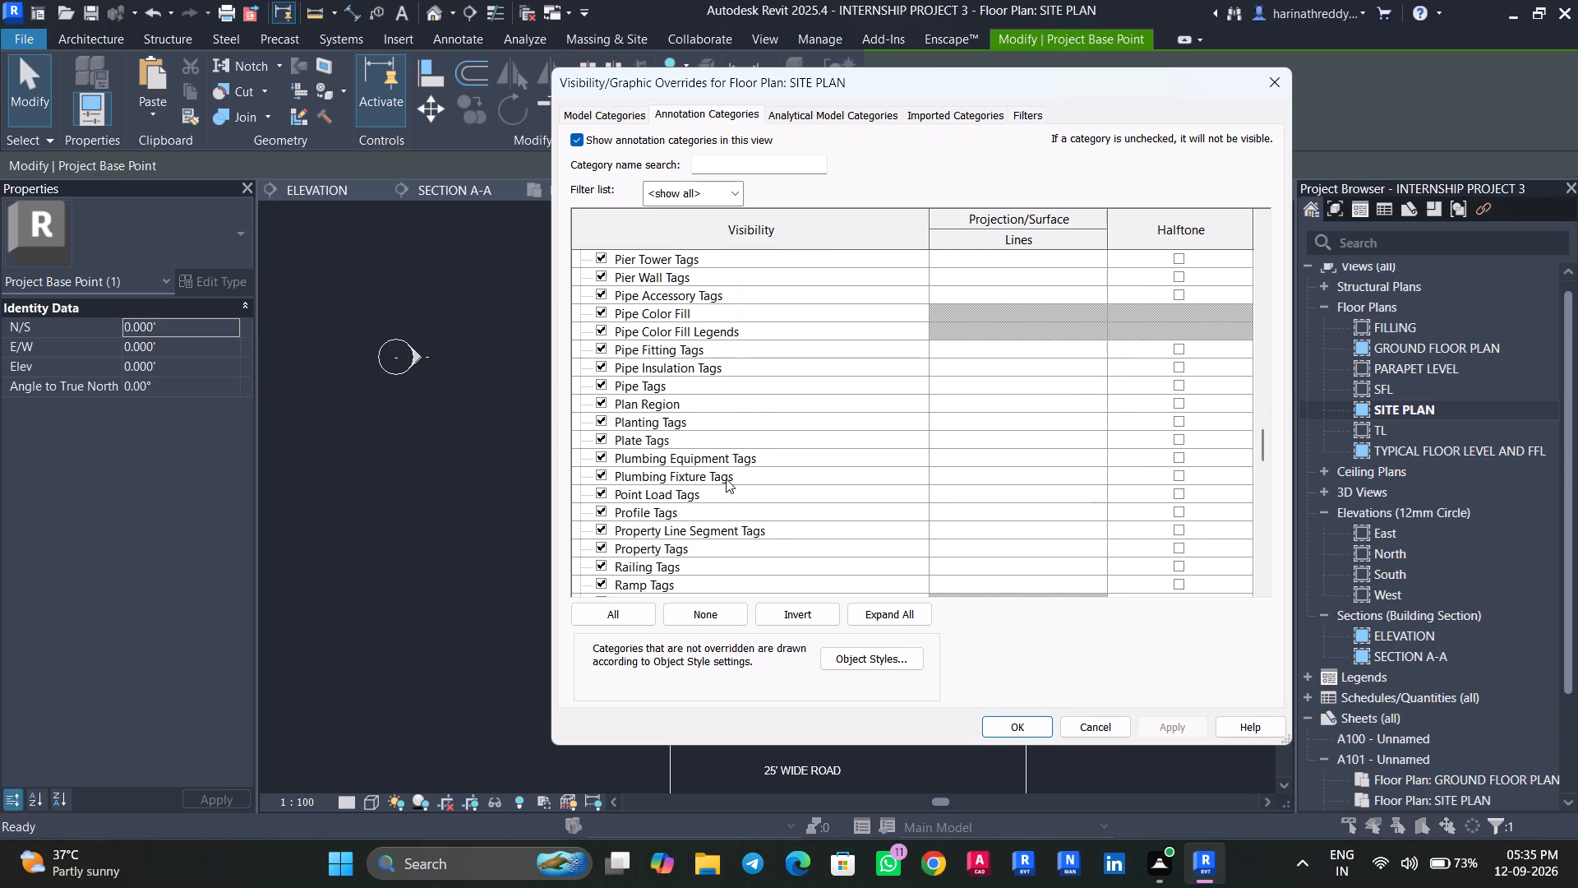
{"action": "scroll", "coordinate": [726, 479], "scroll_direction": "up", "scroll_amount": 12}
{"action": "left_click", "coordinate": [622, 108]}
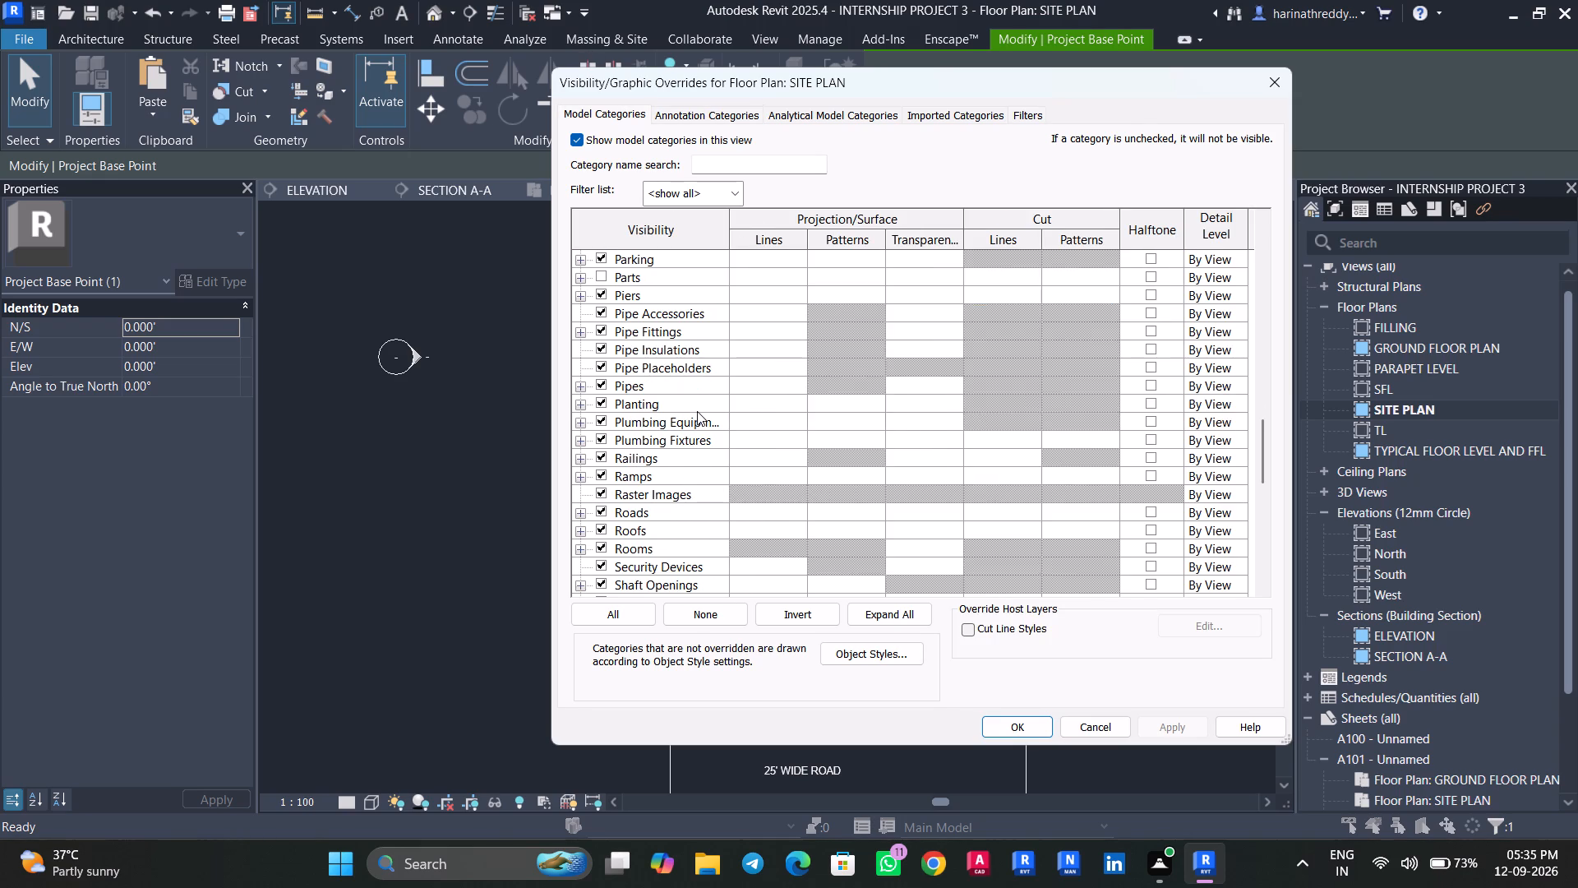
{"action": "left_click", "coordinate": [697, 411]}
{"action": "key", "text": "s"}
{"action": "scroll", "coordinate": [648, 463], "scroll_direction": "down", "scroll_amount": 12}
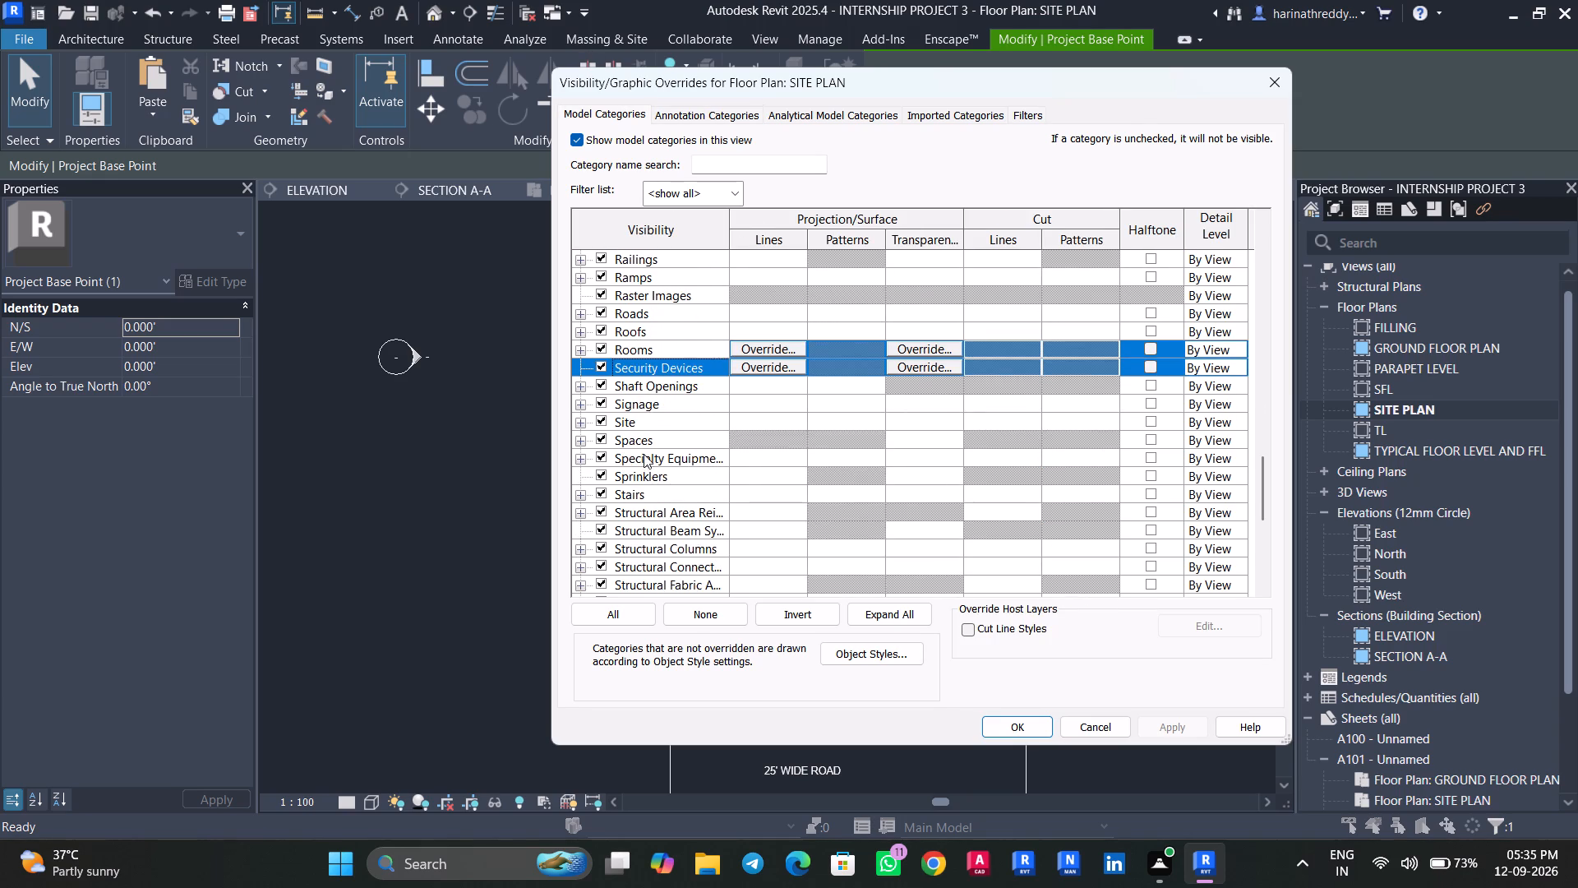
{"action": "left_click", "coordinate": [579, 405]}
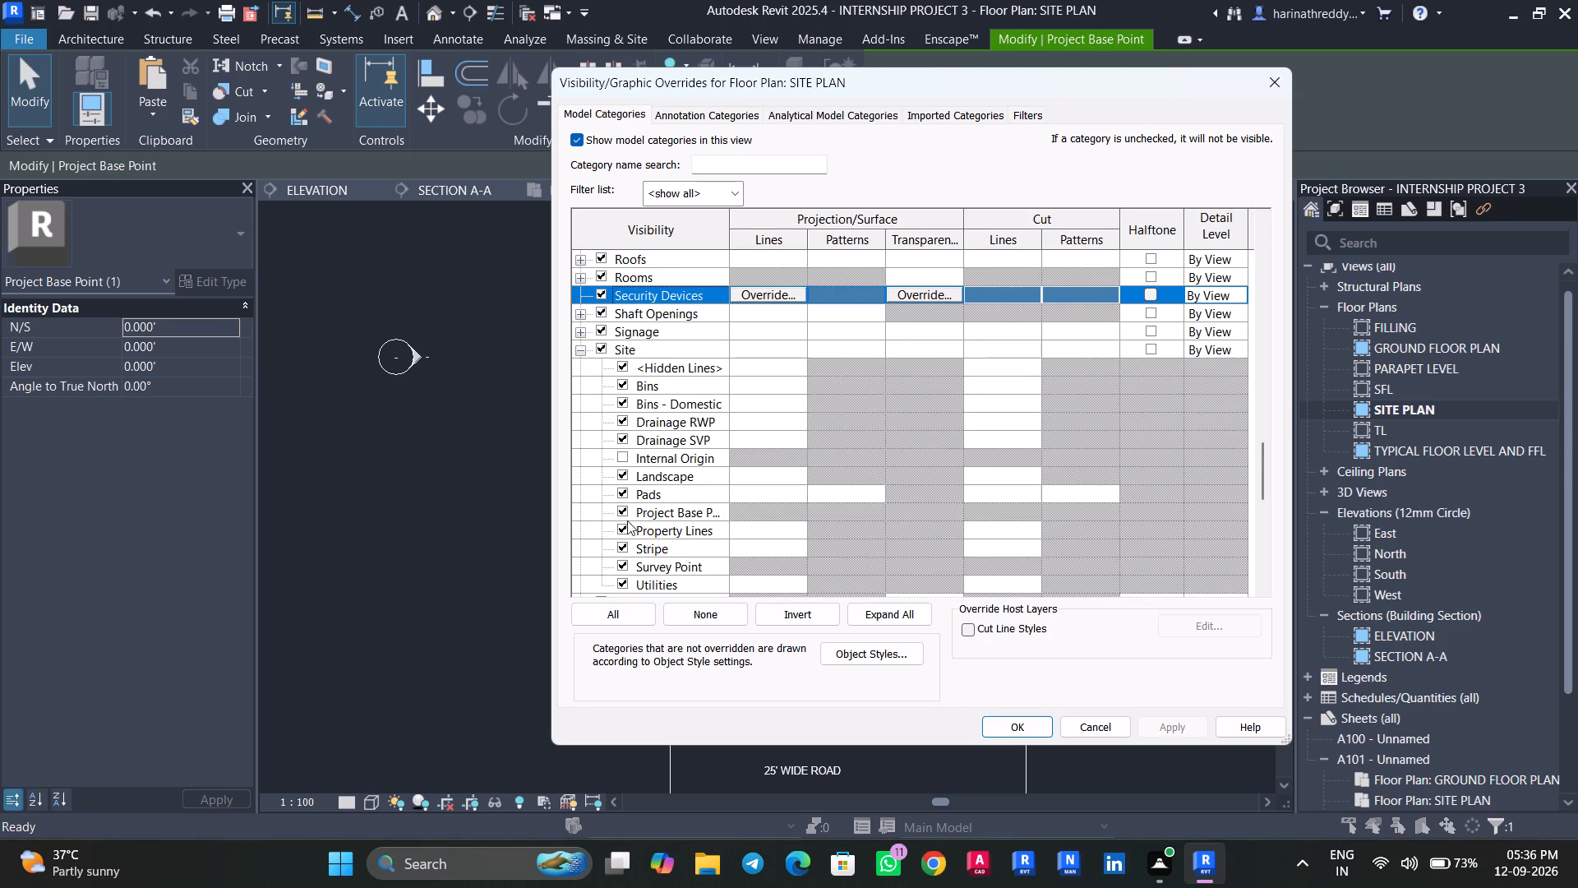
{"action": "left_click", "coordinate": [621, 508]}
{"action": "left_click", "coordinate": [1191, 730]}
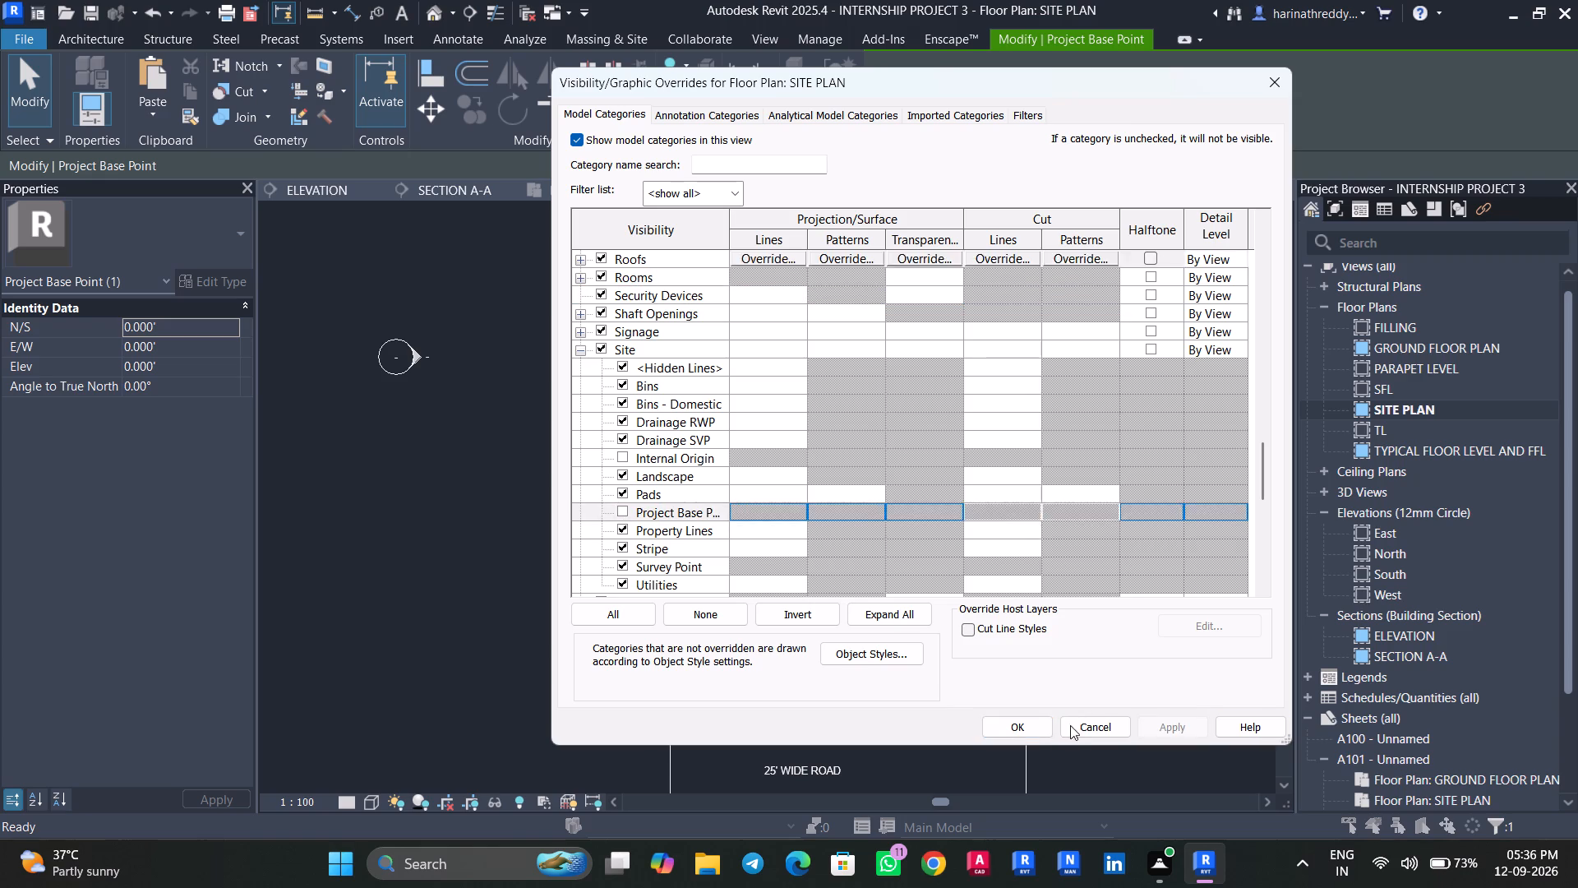
{"action": "left_click", "coordinate": [1019, 725]}
Hide the Survey Point subcategory under Site in the SITE PLAN view's visibility overrides.
{"action": "type", "text": "VV"}
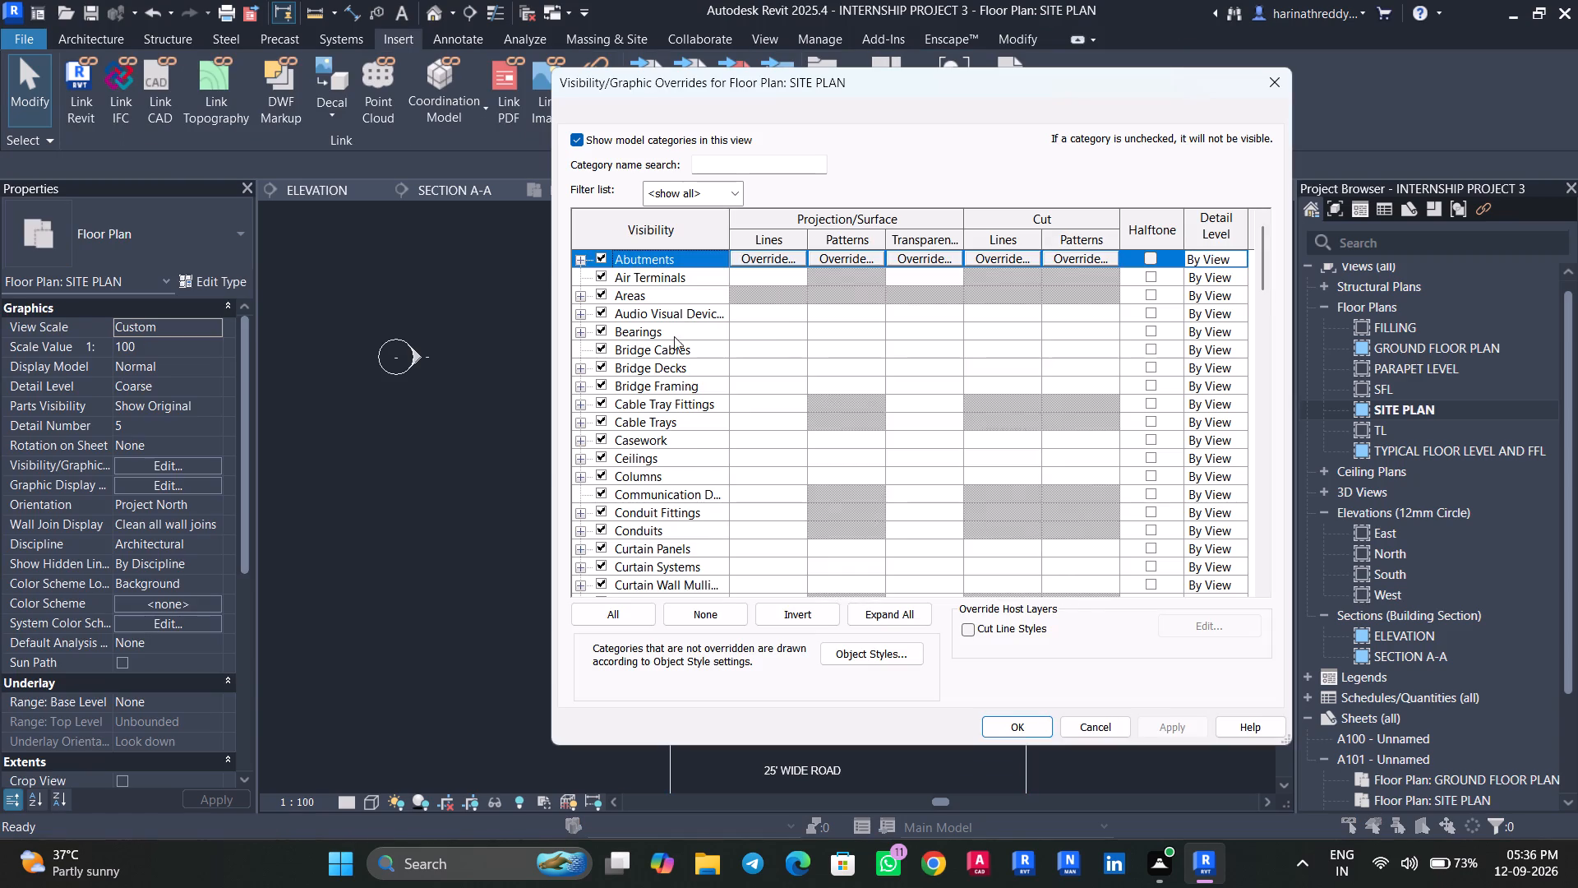
{"action": "scroll", "coordinate": [654, 508], "scroll_direction": "down", "scroll_amount": 3}
{"action": "left_click", "coordinate": [654, 508]}
{"action": "key", "text": "s"}
{"action": "scroll", "coordinate": [558, 585], "scroll_direction": "down", "scroll_amount": 8}
{"action": "left_click", "coordinate": [583, 551]}
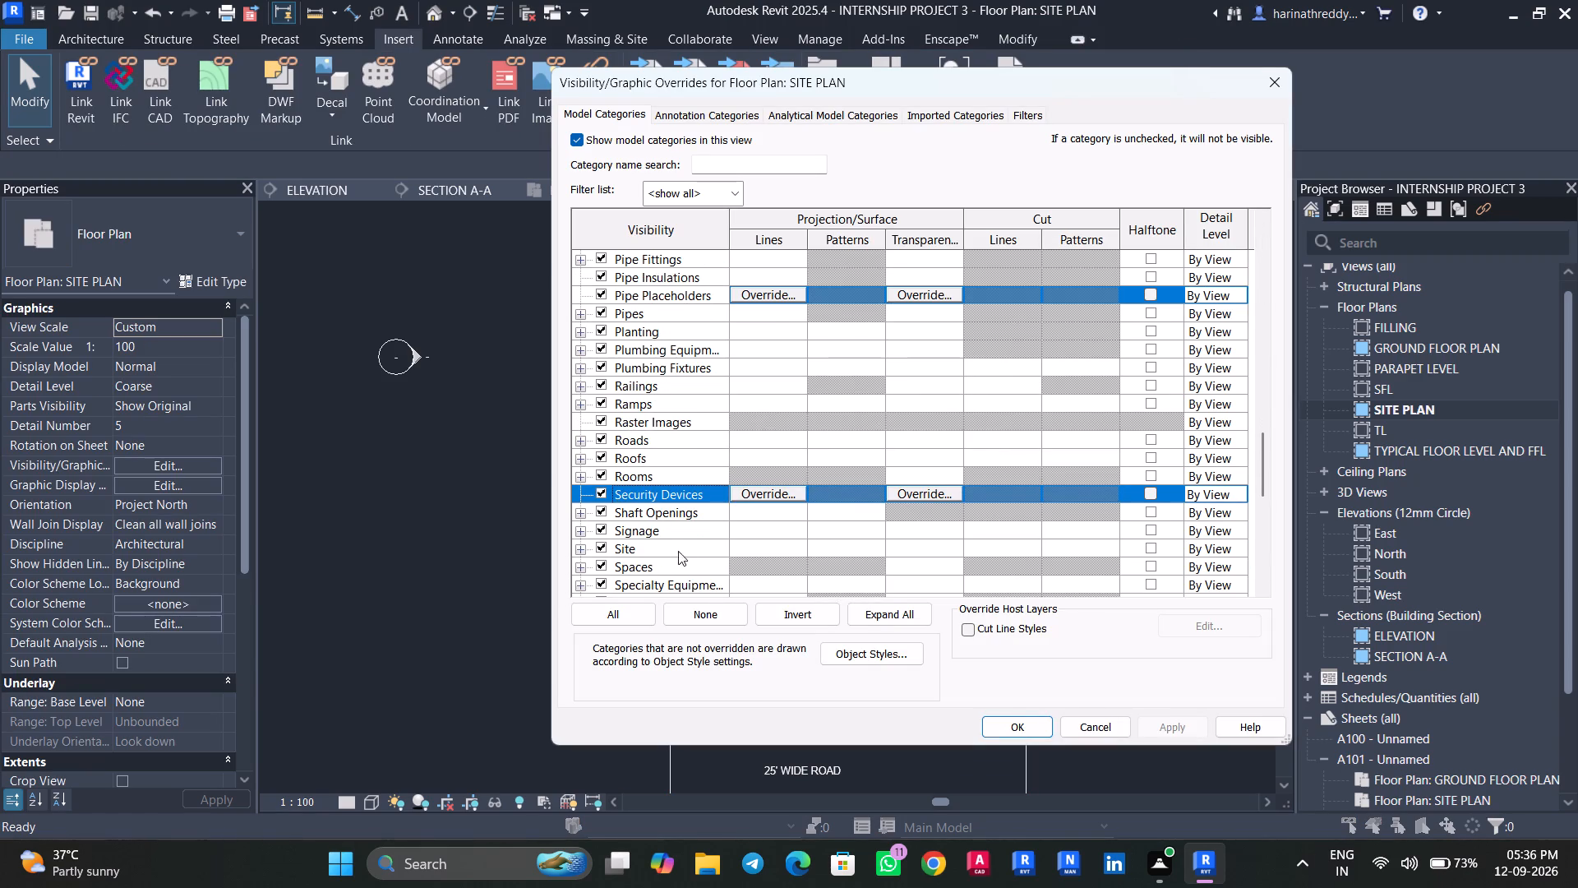
{"action": "left_click", "coordinate": [623, 562]}
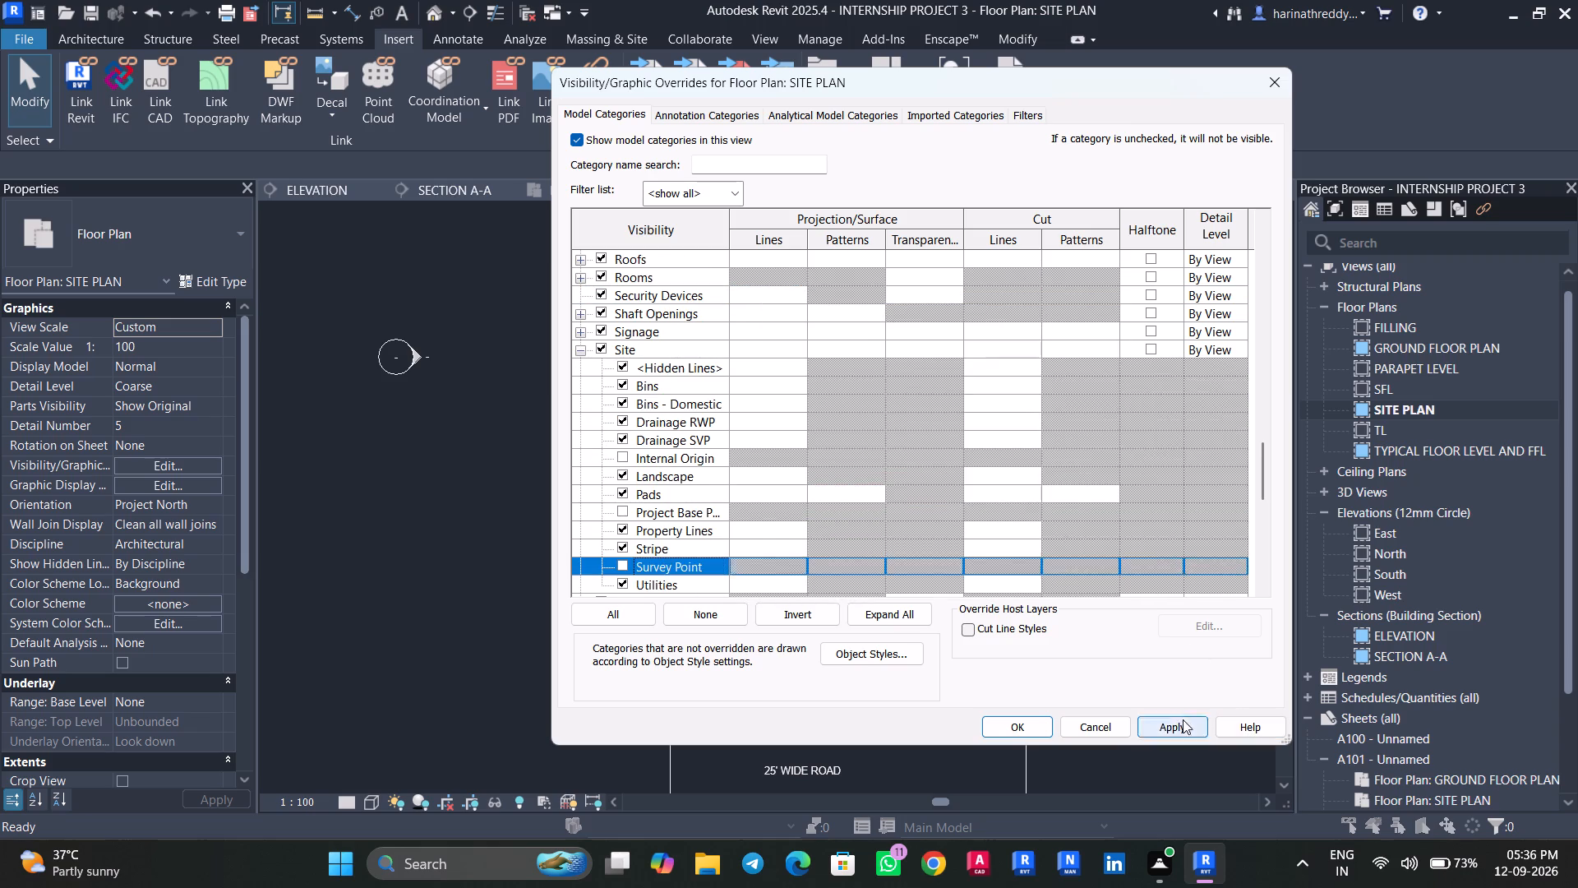
{"action": "left_click", "coordinate": [1183, 719]}
{"action": "left_click", "coordinate": [976, 717]}
{"action": "left_click", "coordinate": [996, 729]}
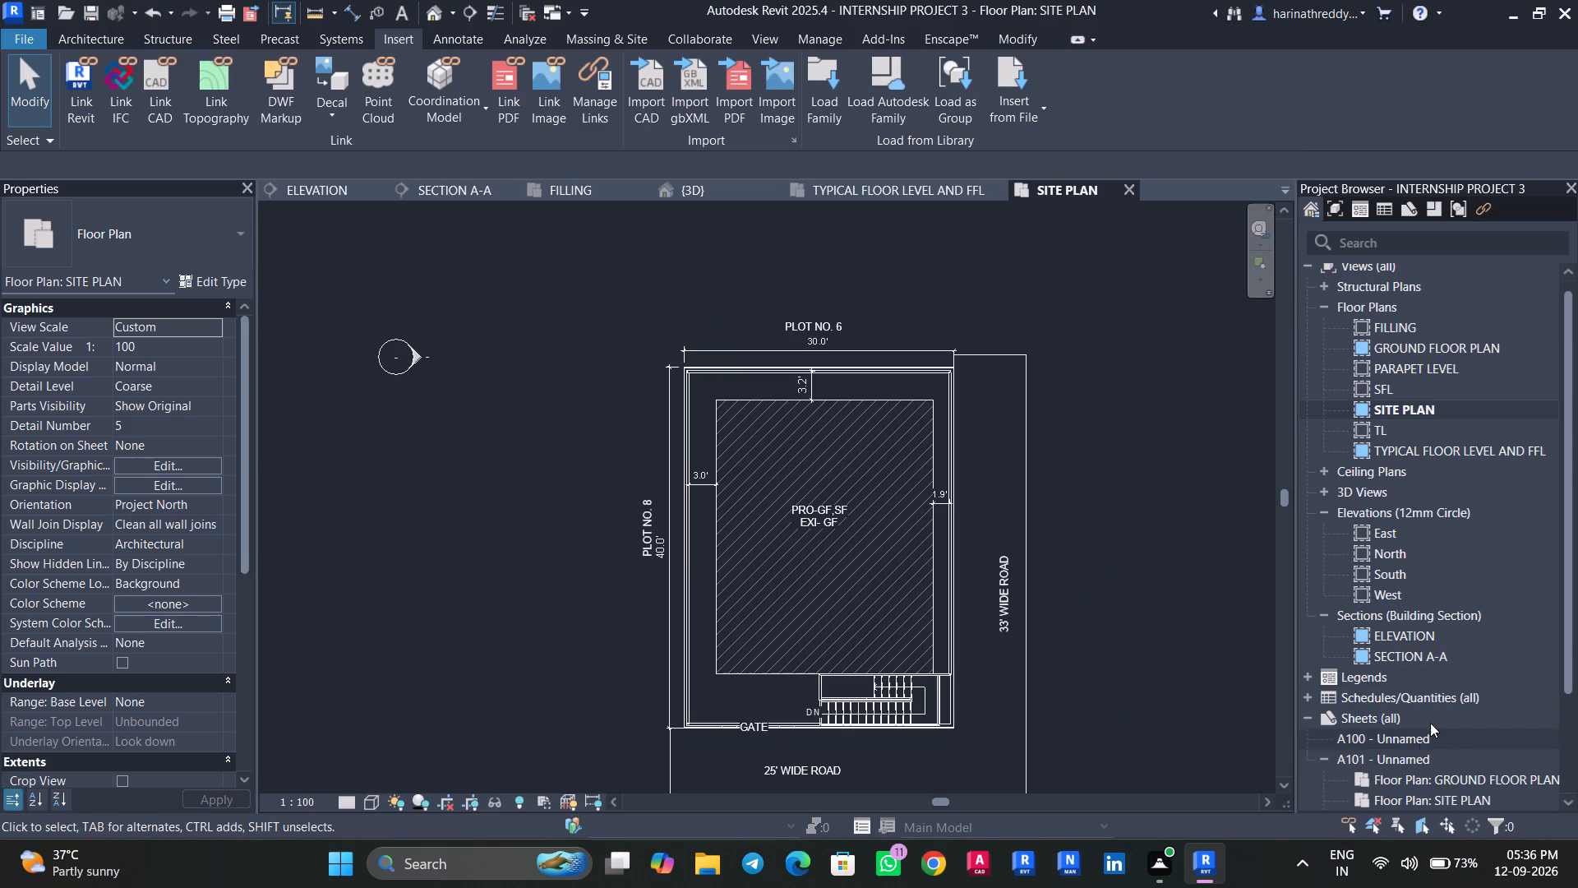
Open sheet A101 and show the lower row of drawings.
{"action": "scroll", "coordinate": [1412, 749], "scroll_direction": "down", "scroll_amount": 3}
{"action": "double_click", "coordinate": [1412, 640]}
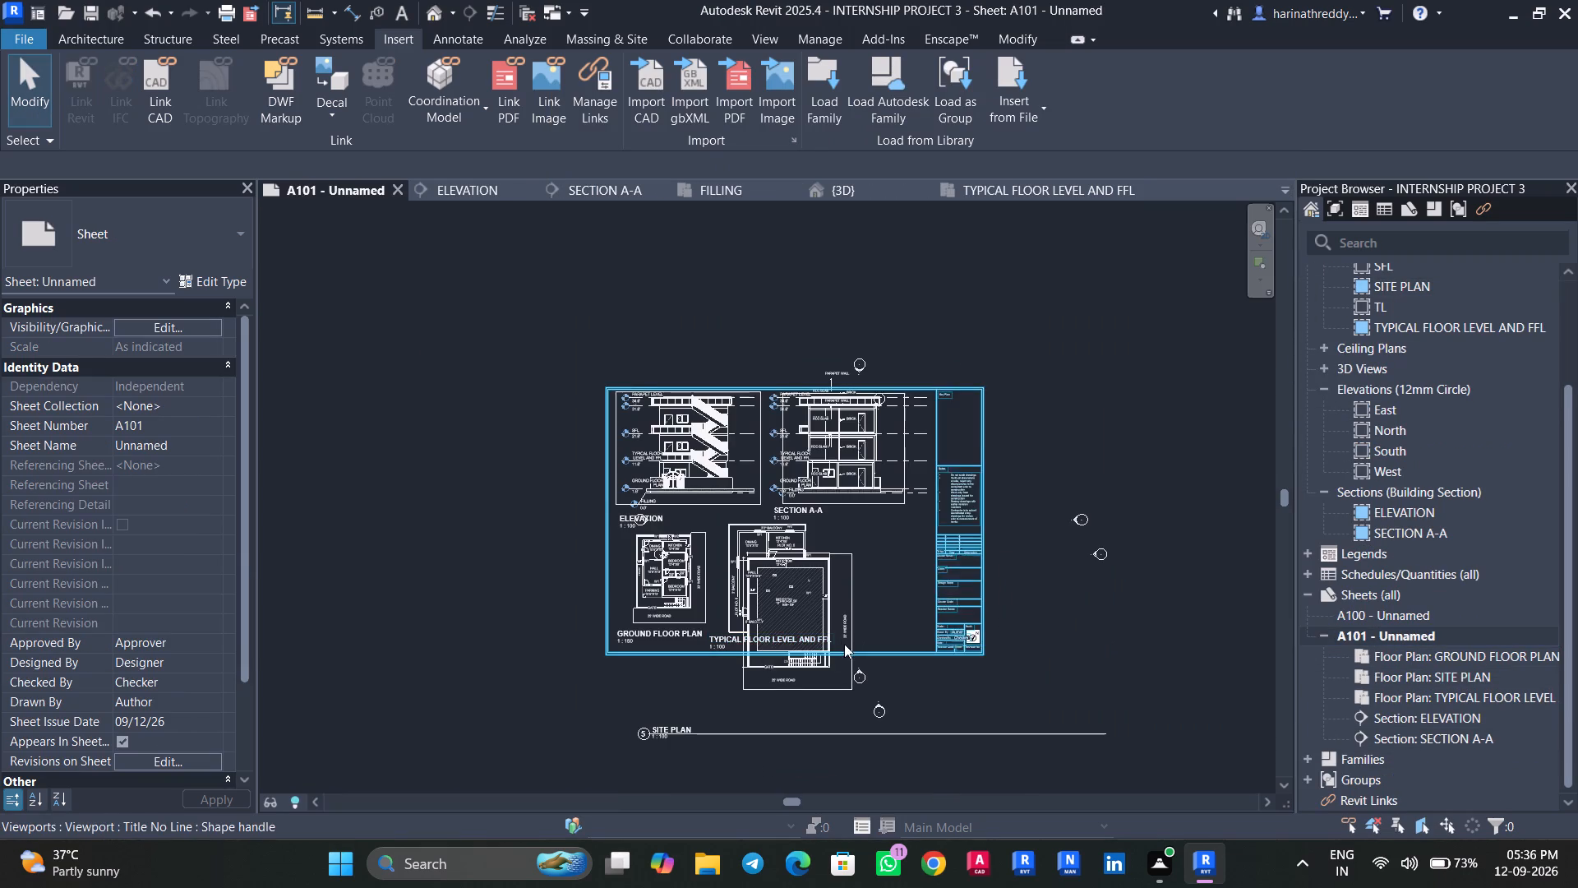
{"action": "scroll", "coordinate": [839, 637], "scroll_direction": "up", "scroll_amount": 6}
{"action": "scroll", "coordinate": [839, 636], "scroll_direction": "down", "scroll_amount": 1}
{"action": "scroll", "coordinate": [839, 636], "scroll_direction": "up", "scroll_amount": 1}
Move the SITE PLAN viewport off the typical floor plan, into the free space between it and the title block.
{"action": "left_click", "coordinate": [874, 579]}
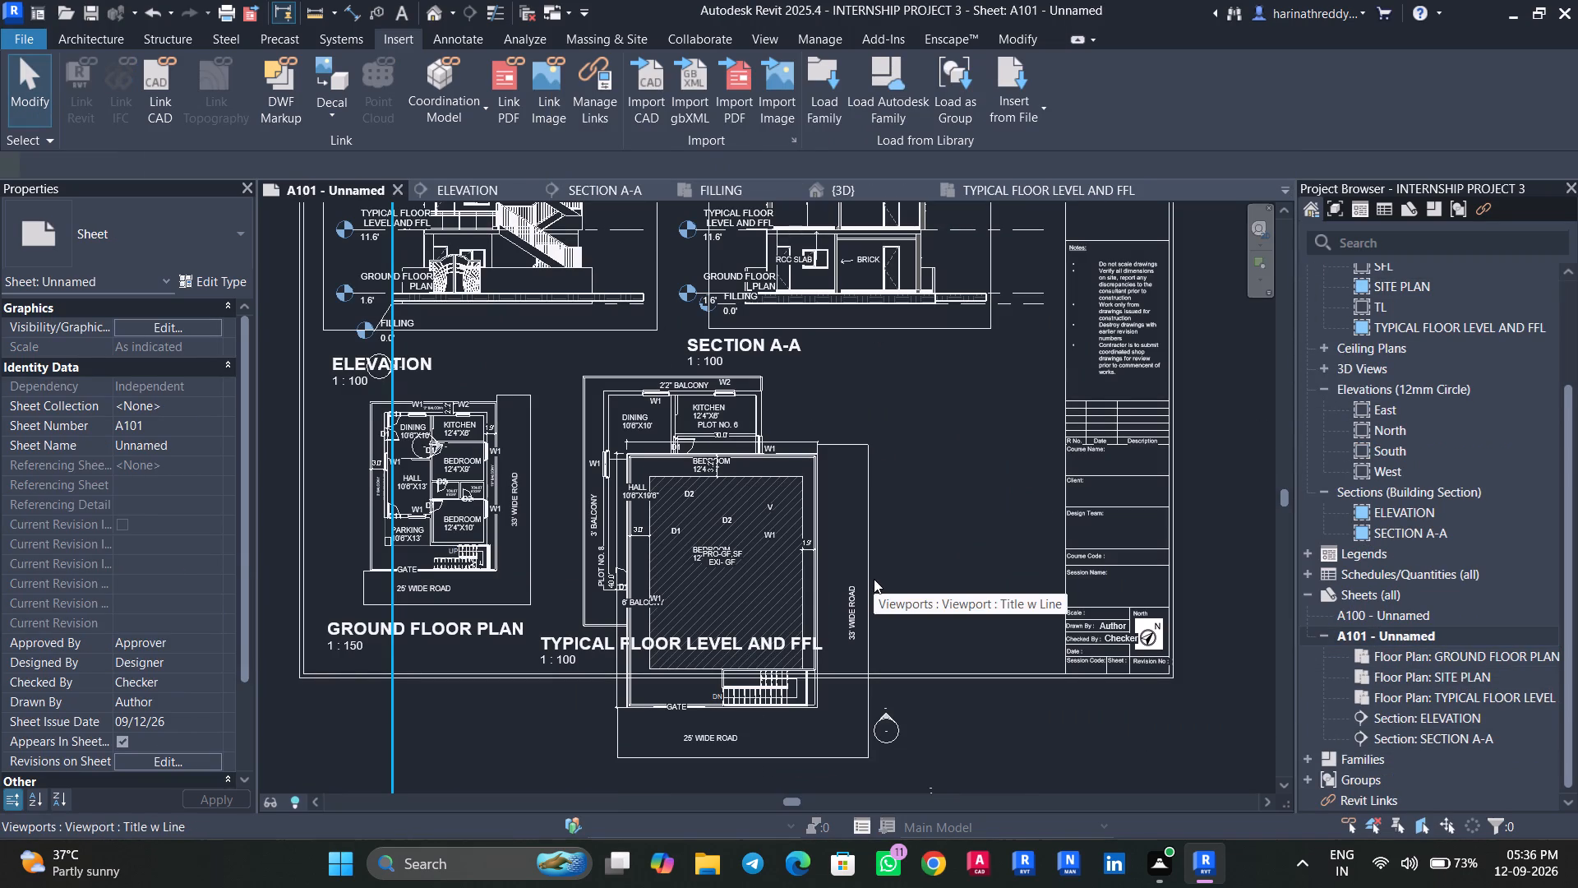
{"action": "key", "text": "Right"}
{"action": "key", "text": "Right"}
{"action": "key", "text": "Right"}
{"action": "key", "text": "Right"}
{"action": "key", "text": "Right"}
{"action": "key", "text": "Right"}
{"action": "key", "text": "Right"}
{"action": "key", "text": "Right"}
{"action": "key", "text": "Right"}
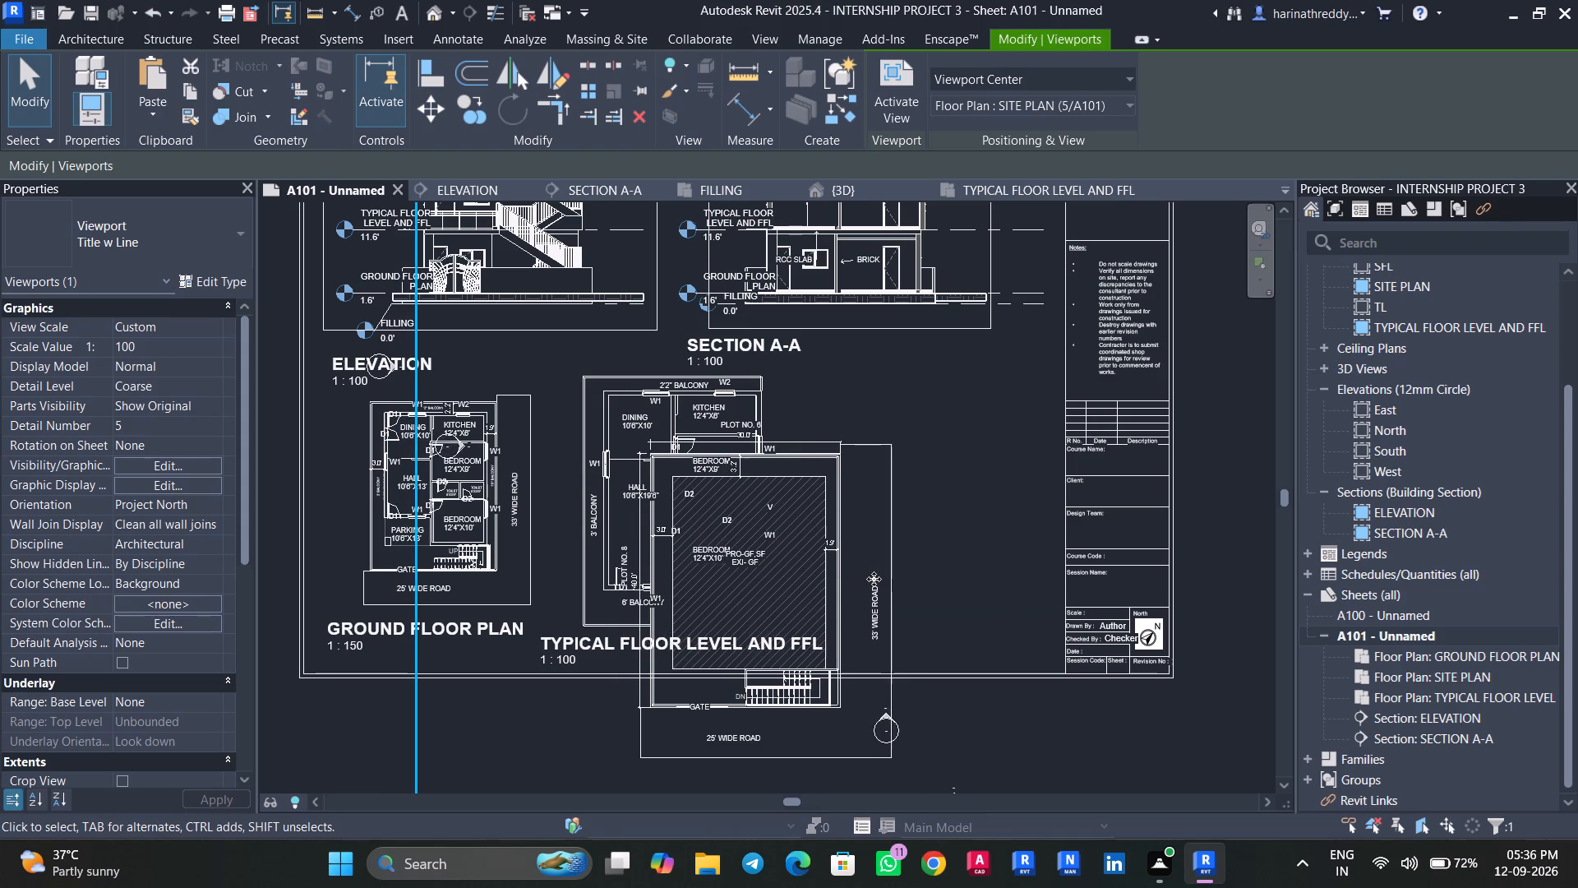
{"action": "key", "text": "Right"}
{"action": "key", "text": "Right"}
{"action": "key", "text": "Right"}
{"action": "key", "text": "Right"}
{"action": "key", "text": "Right"}
{"action": "key", "text": "Right"}
{"action": "key", "text": "Right"}
{"action": "key", "text": "Right"}
{"action": "left_click_drag", "start_coordinate": [874, 579], "coordinate": [936, 493]}
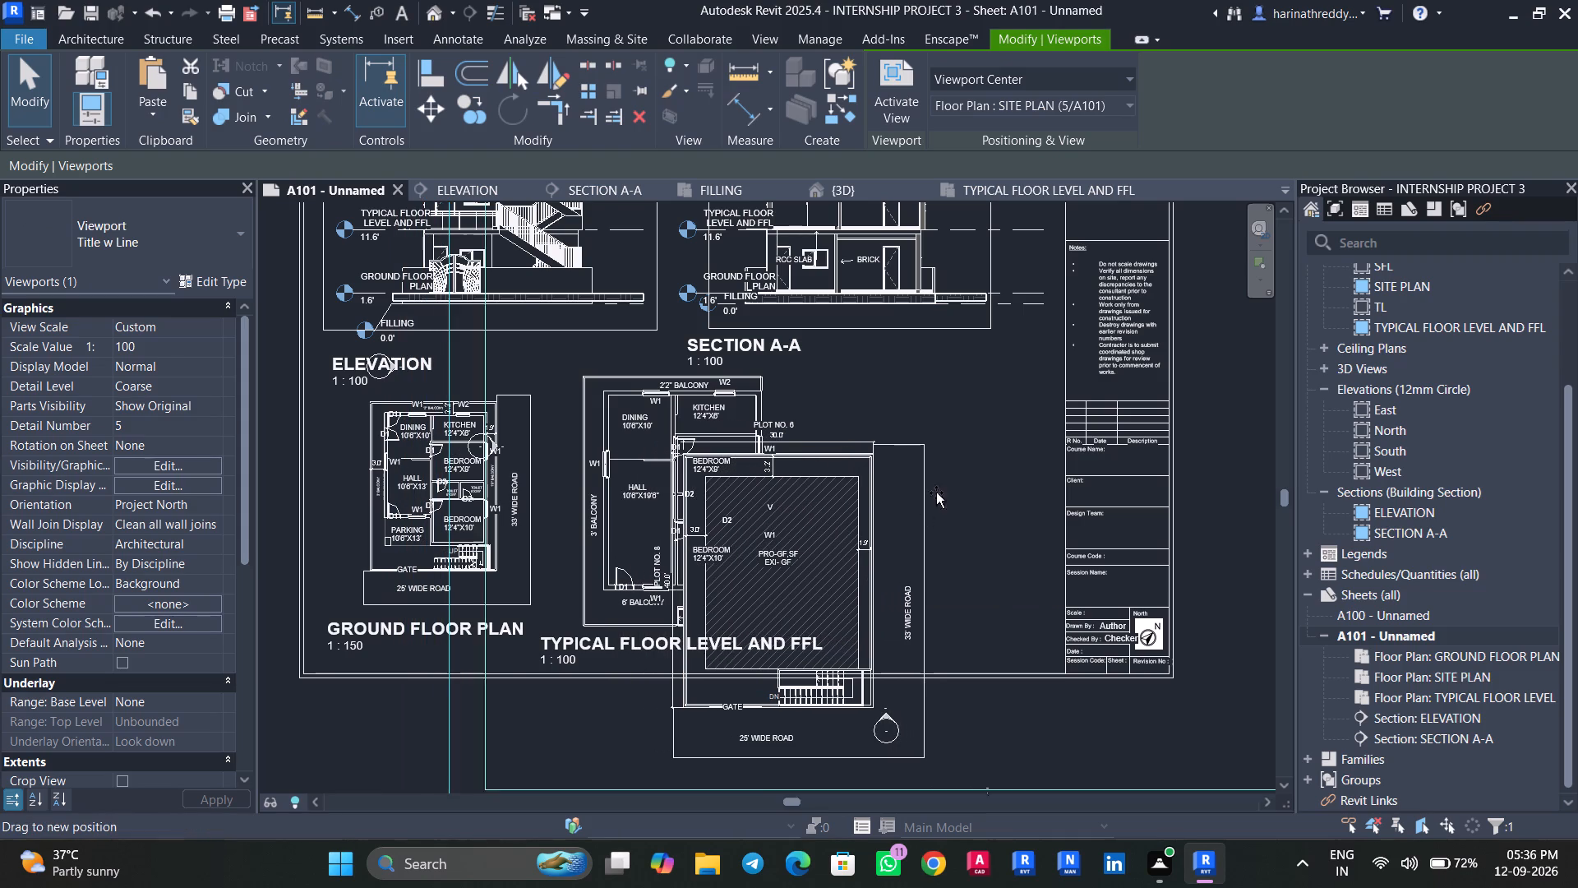
{"action": "left_click_drag", "start_coordinate": [936, 493], "coordinate": [965, 467]}
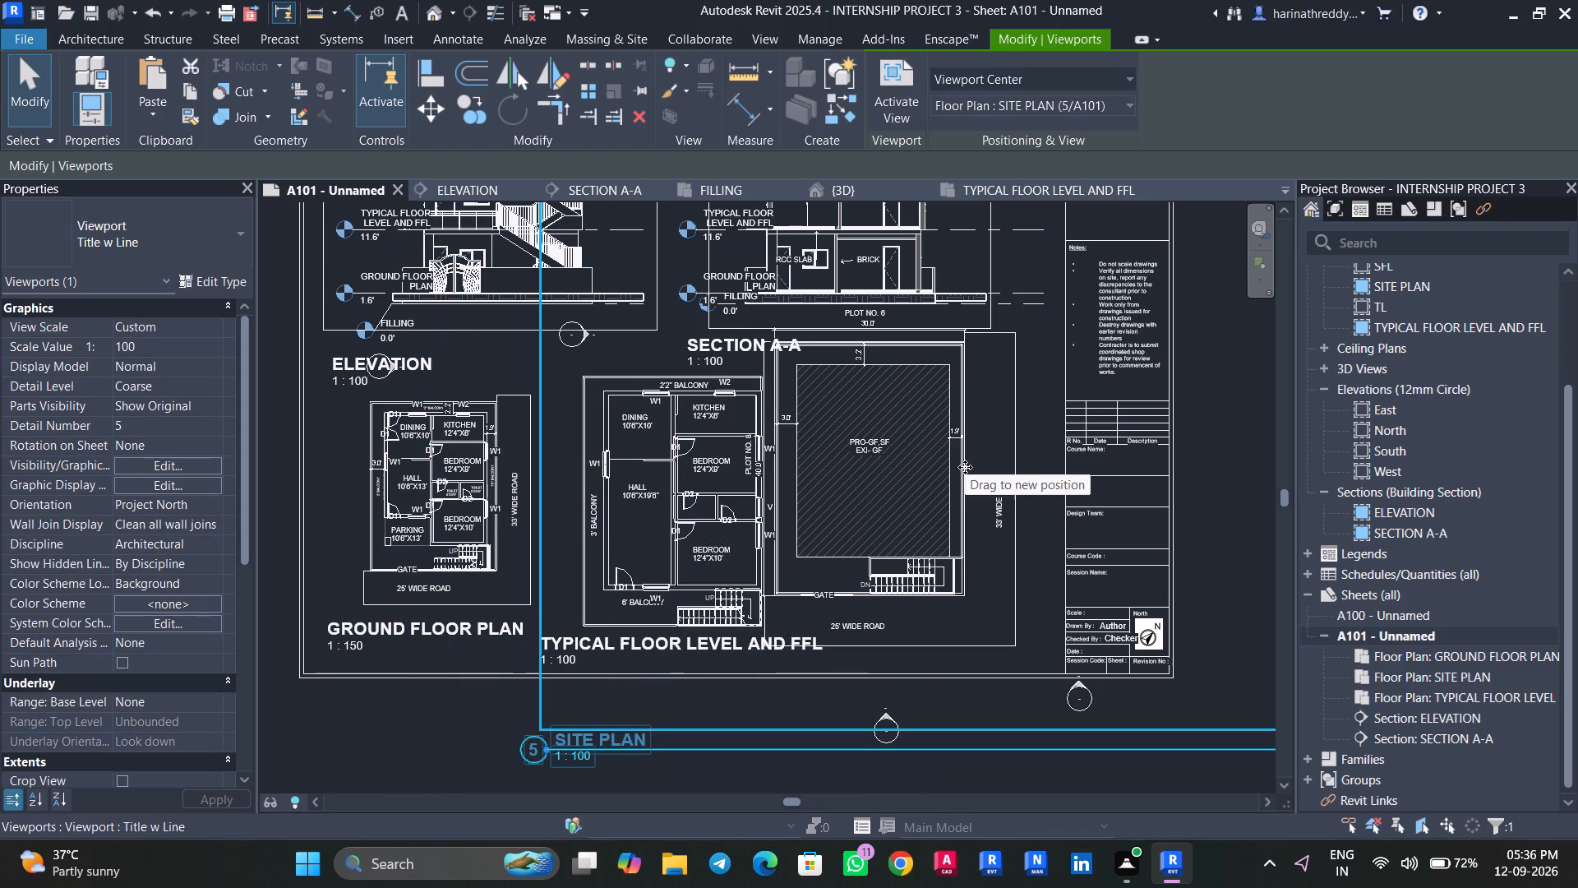
Nudge the SITE PLAN viewport slightly right and down to clear the typical floor plan and SECTION A-A.
{"action": "key", "text": "Right"}
{"action": "key", "text": "Right"}
{"action": "key", "text": "Right"}
{"action": "key", "text": "Right"}
{"action": "key", "text": "Right"}
{"action": "key", "text": "Right"}
{"action": "key", "text": "Right"}
{"action": "key", "text": "Right"}
{"action": "key", "text": "Right"}
{"action": "key", "text": "Right"}
{"action": "key", "text": "Right"}
{"action": "key", "text": "Right"}
{"action": "key", "text": "Right"}
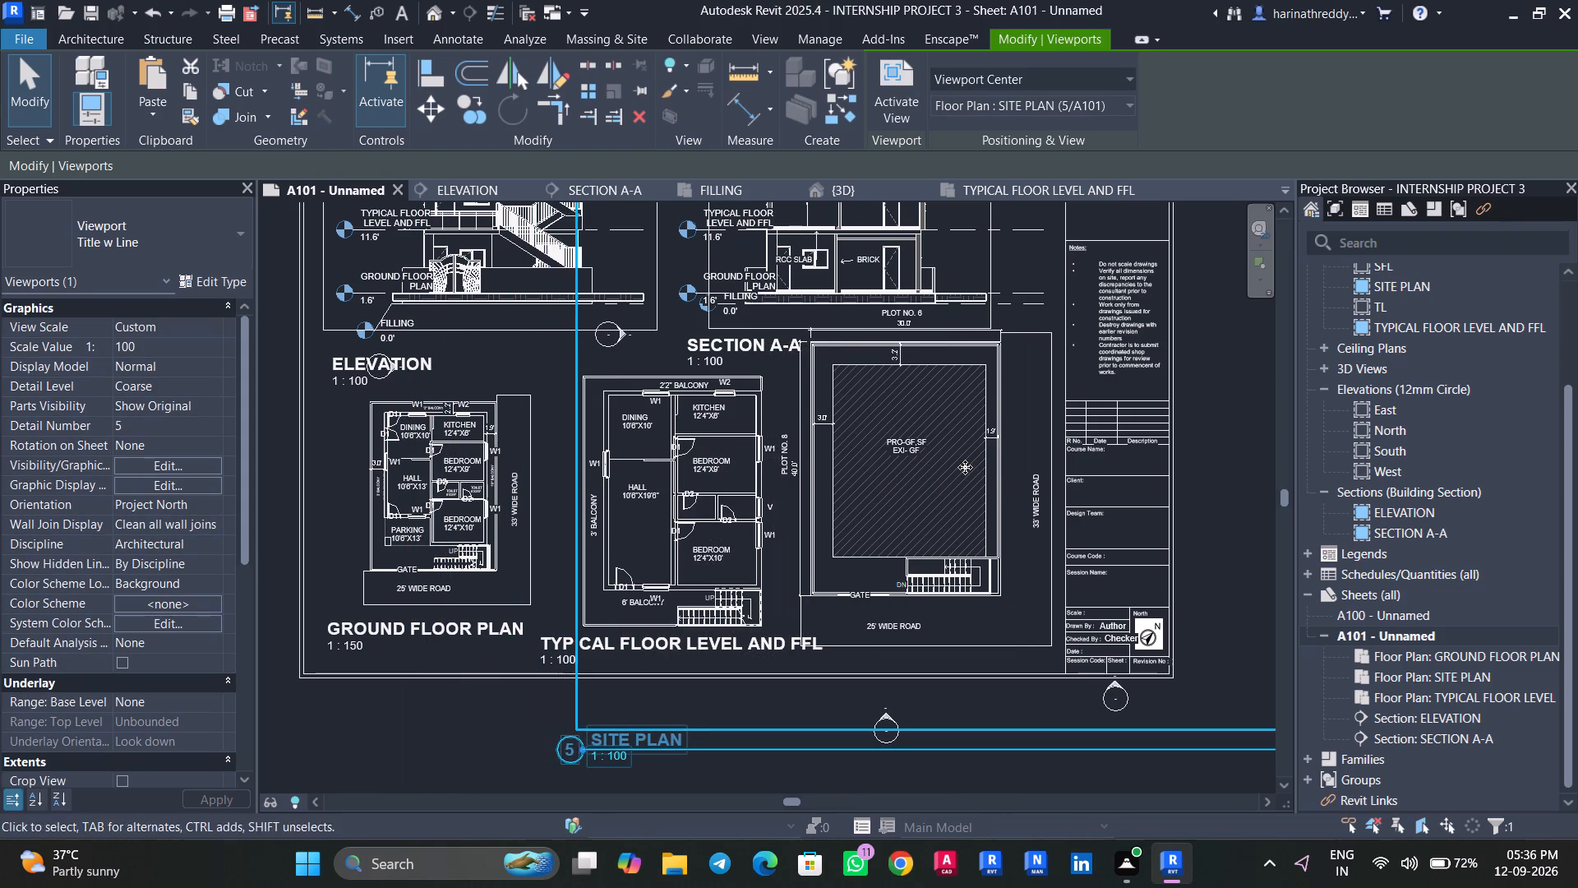
{"action": "key", "text": "Right"}
{"action": "key", "text": "Right"}
{"action": "key", "text": "Right"}
{"action": "key", "text": "Right"}
{"action": "key", "text": "Down"}
{"action": "key", "text": "Down"}
{"action": "key", "text": "Down"}
{"action": "key", "text": "Down"}
{"action": "key", "text": "Down"}
{"action": "key", "text": "Down"}
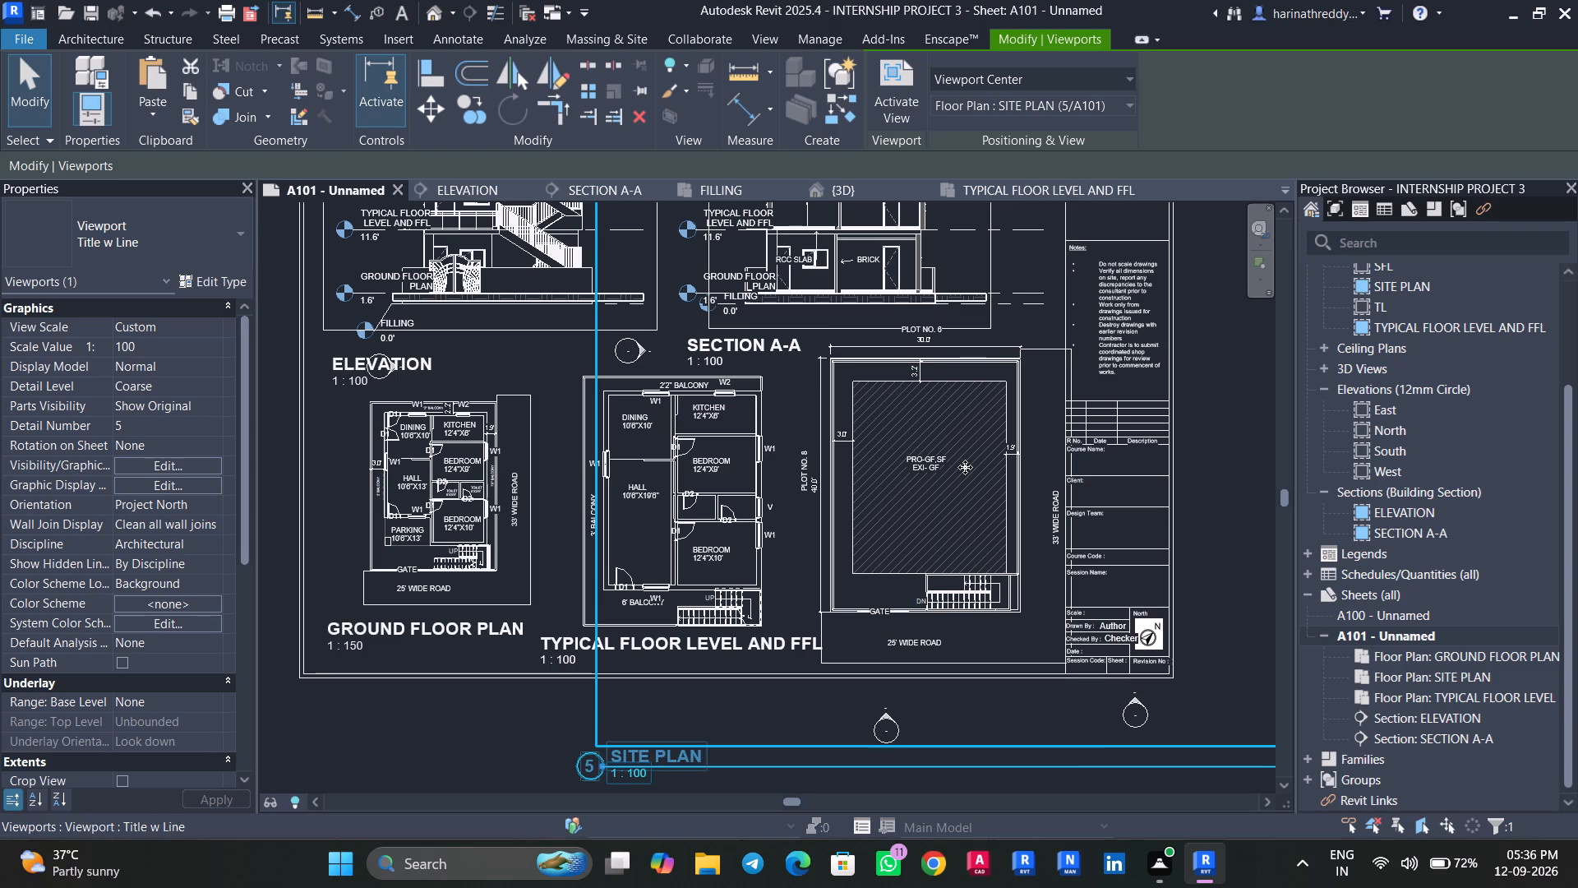
{"action": "key", "text": "Down"}
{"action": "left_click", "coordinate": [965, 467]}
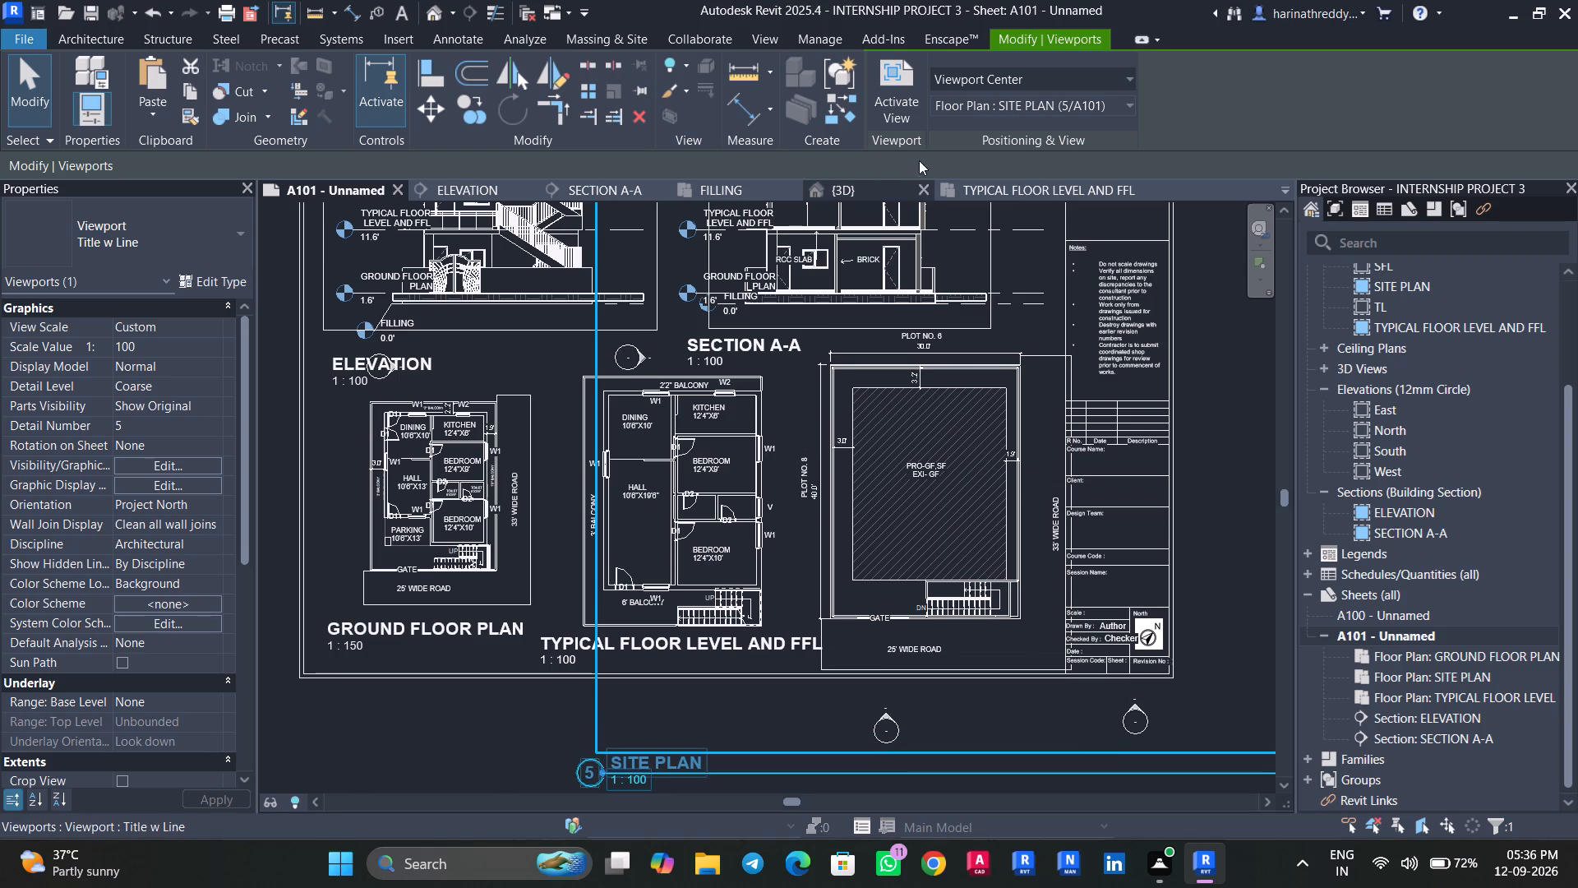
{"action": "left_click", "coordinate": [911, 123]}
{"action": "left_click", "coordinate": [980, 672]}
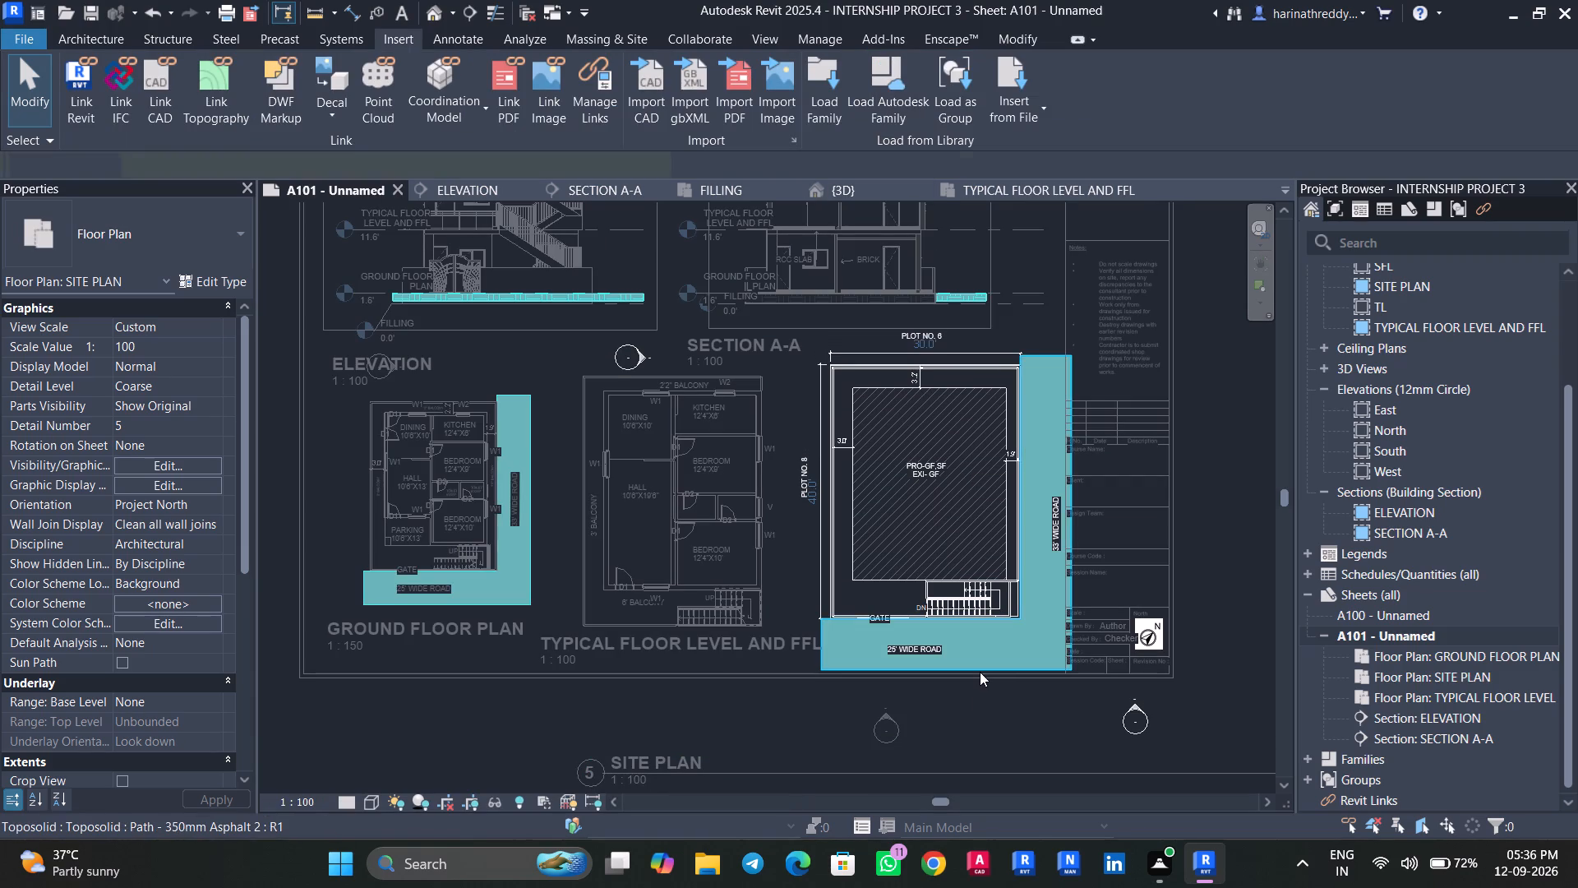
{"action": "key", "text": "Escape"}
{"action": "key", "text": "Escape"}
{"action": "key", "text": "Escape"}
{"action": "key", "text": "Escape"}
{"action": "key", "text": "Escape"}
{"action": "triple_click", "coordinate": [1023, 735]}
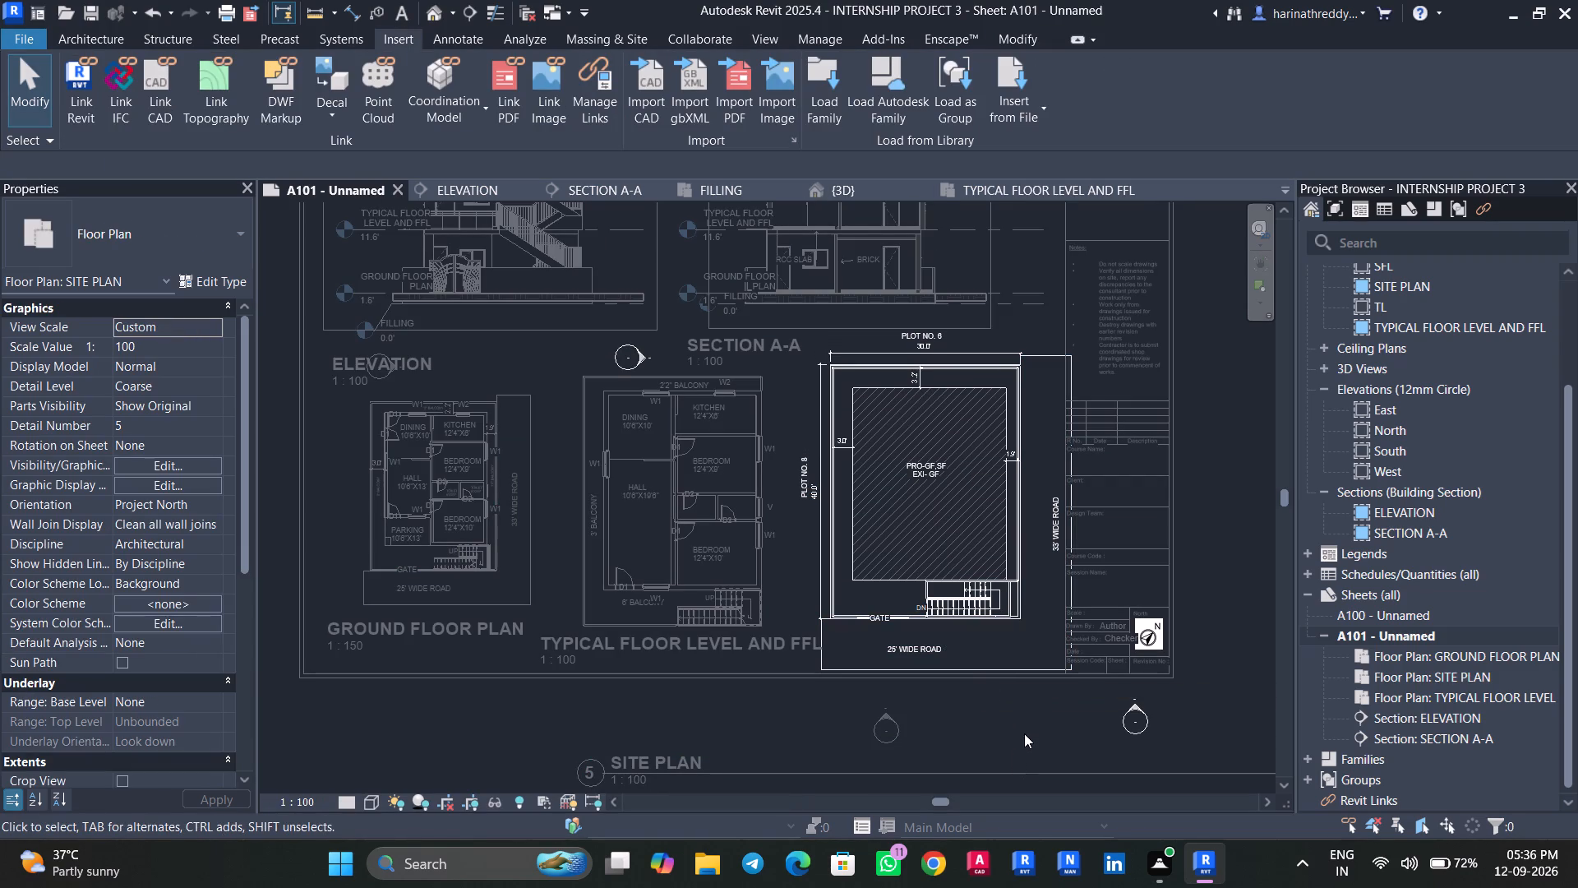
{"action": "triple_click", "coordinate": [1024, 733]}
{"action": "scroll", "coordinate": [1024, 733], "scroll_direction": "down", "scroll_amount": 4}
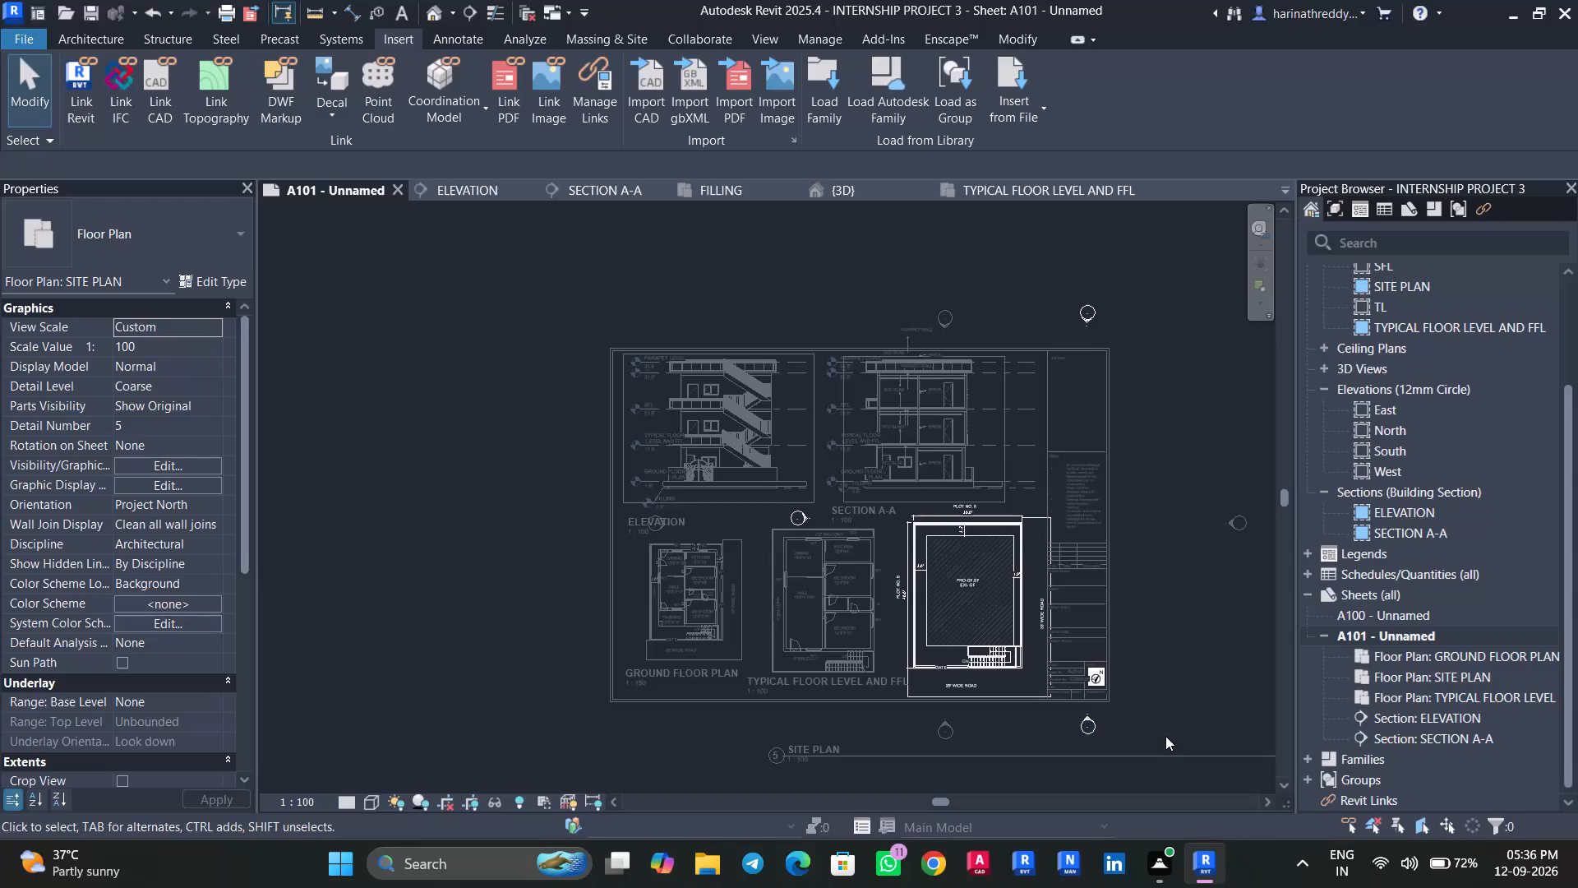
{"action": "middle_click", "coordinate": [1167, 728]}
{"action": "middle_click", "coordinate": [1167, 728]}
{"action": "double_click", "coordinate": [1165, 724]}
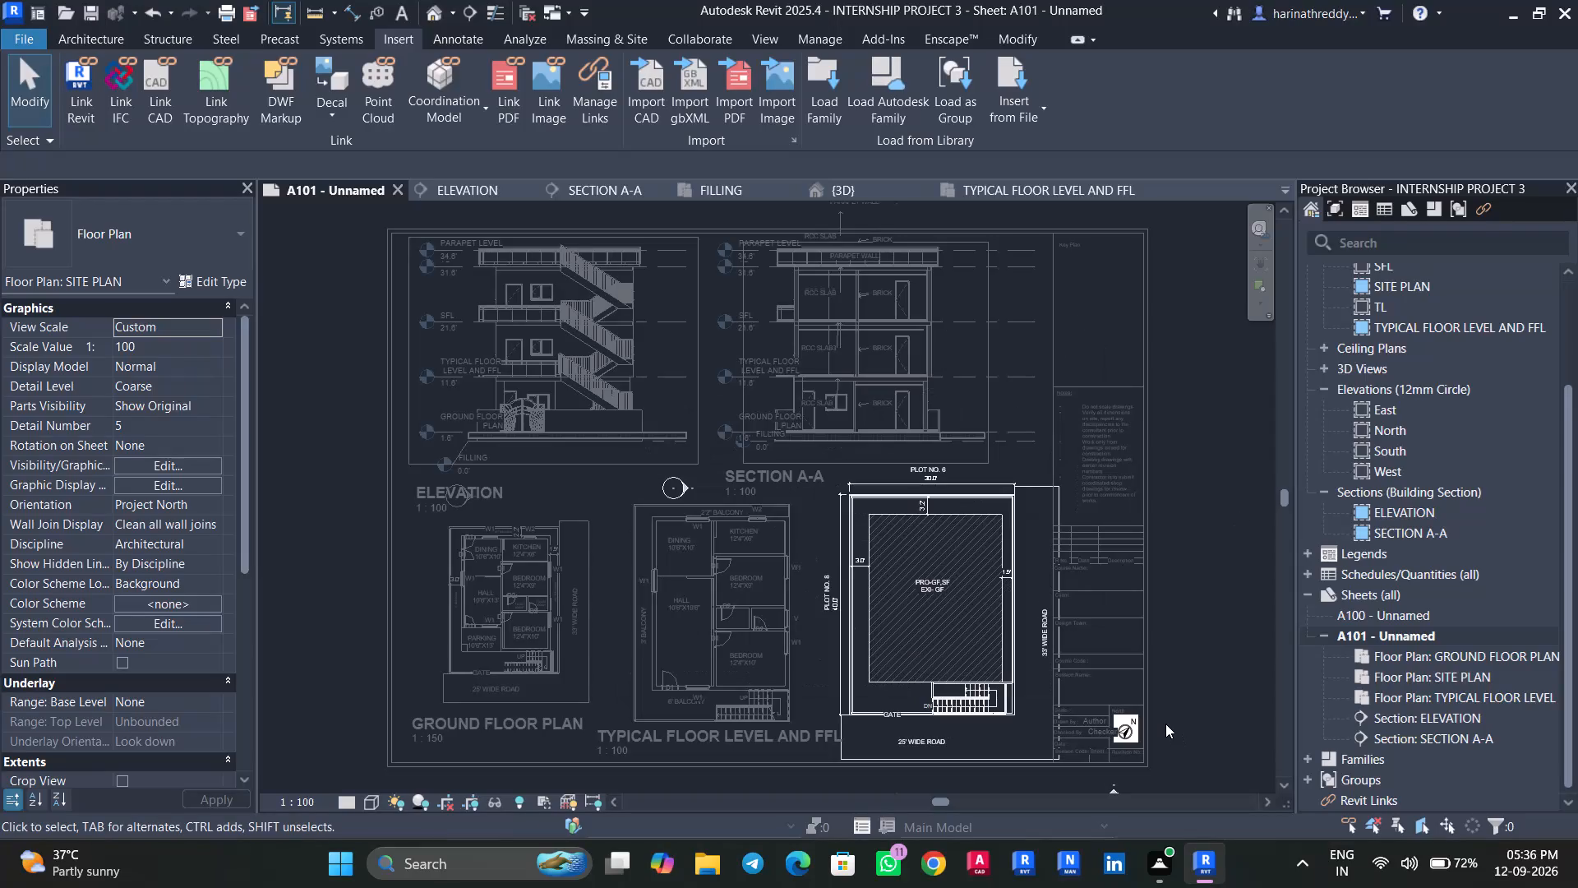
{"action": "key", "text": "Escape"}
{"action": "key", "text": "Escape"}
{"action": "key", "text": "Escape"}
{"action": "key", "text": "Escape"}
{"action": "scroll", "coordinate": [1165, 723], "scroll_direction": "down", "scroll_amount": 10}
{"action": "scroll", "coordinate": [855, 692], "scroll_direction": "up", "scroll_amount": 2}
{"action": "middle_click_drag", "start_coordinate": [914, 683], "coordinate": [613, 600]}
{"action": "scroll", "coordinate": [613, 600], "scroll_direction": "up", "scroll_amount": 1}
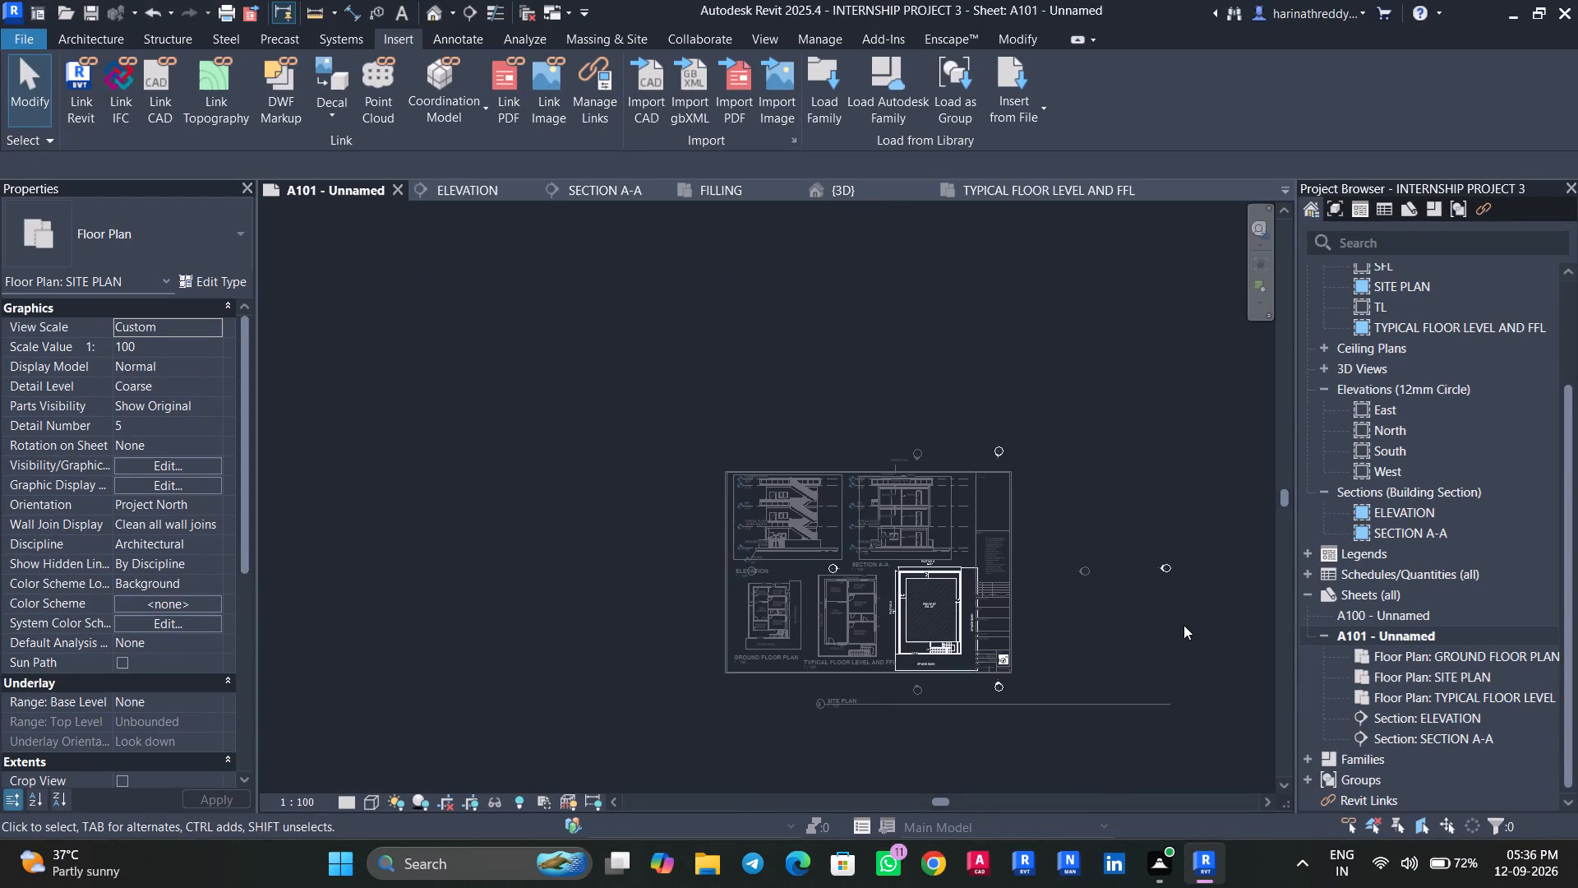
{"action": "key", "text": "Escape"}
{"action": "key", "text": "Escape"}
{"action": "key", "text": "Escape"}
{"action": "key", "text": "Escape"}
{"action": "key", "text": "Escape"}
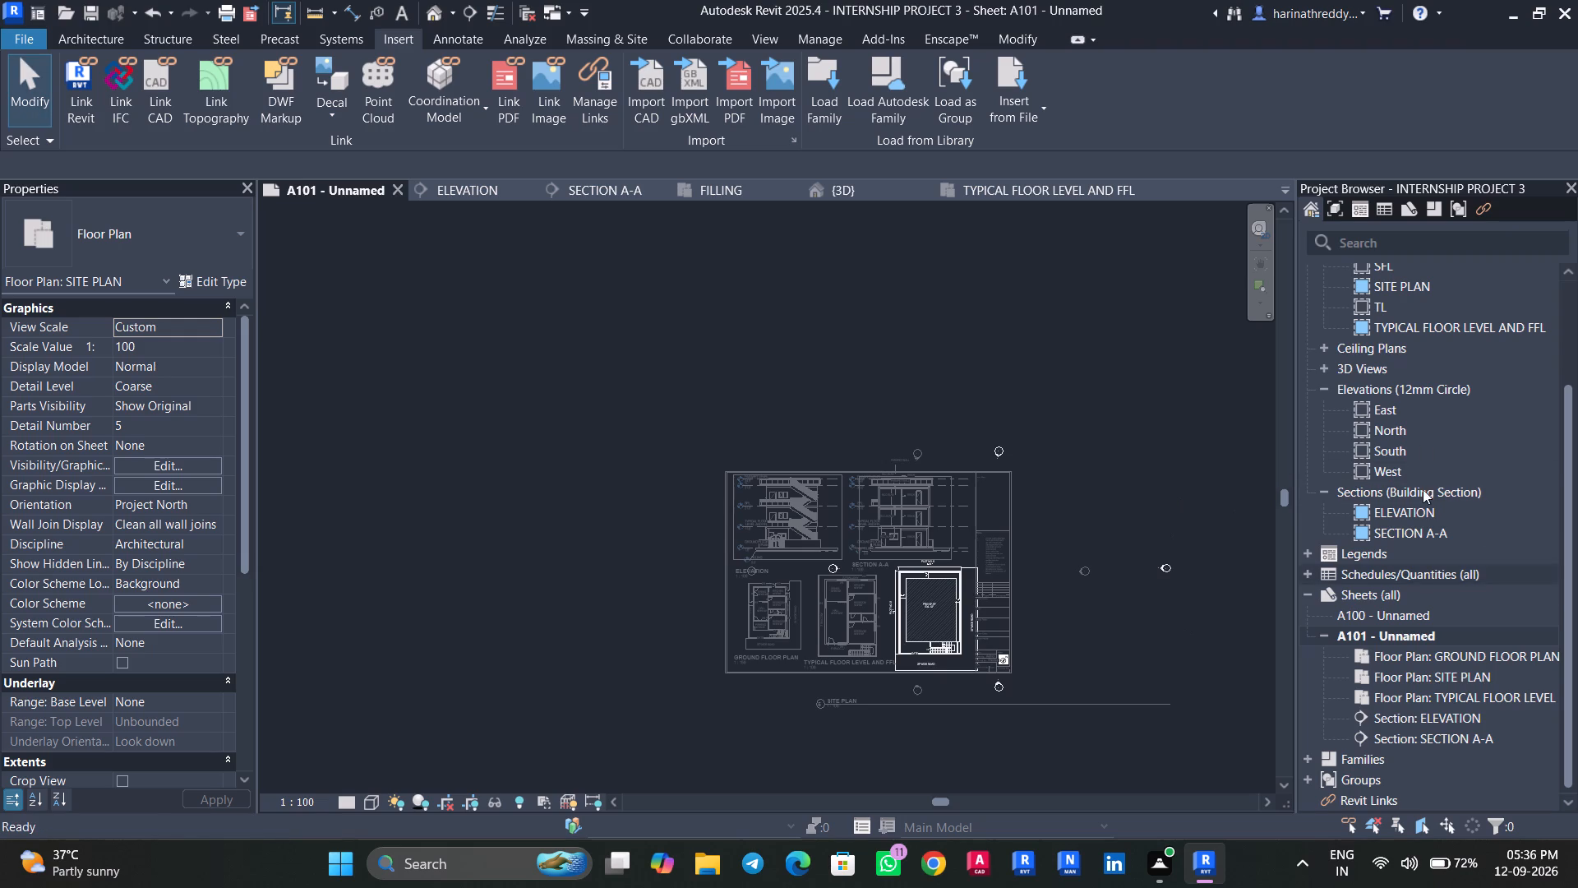
Open the SITE PLAN view and hide the Elevations annotation category in its visibility overrides.
{"action": "double_click", "coordinate": [1412, 284]}
{"action": "type", "text": "VV"}
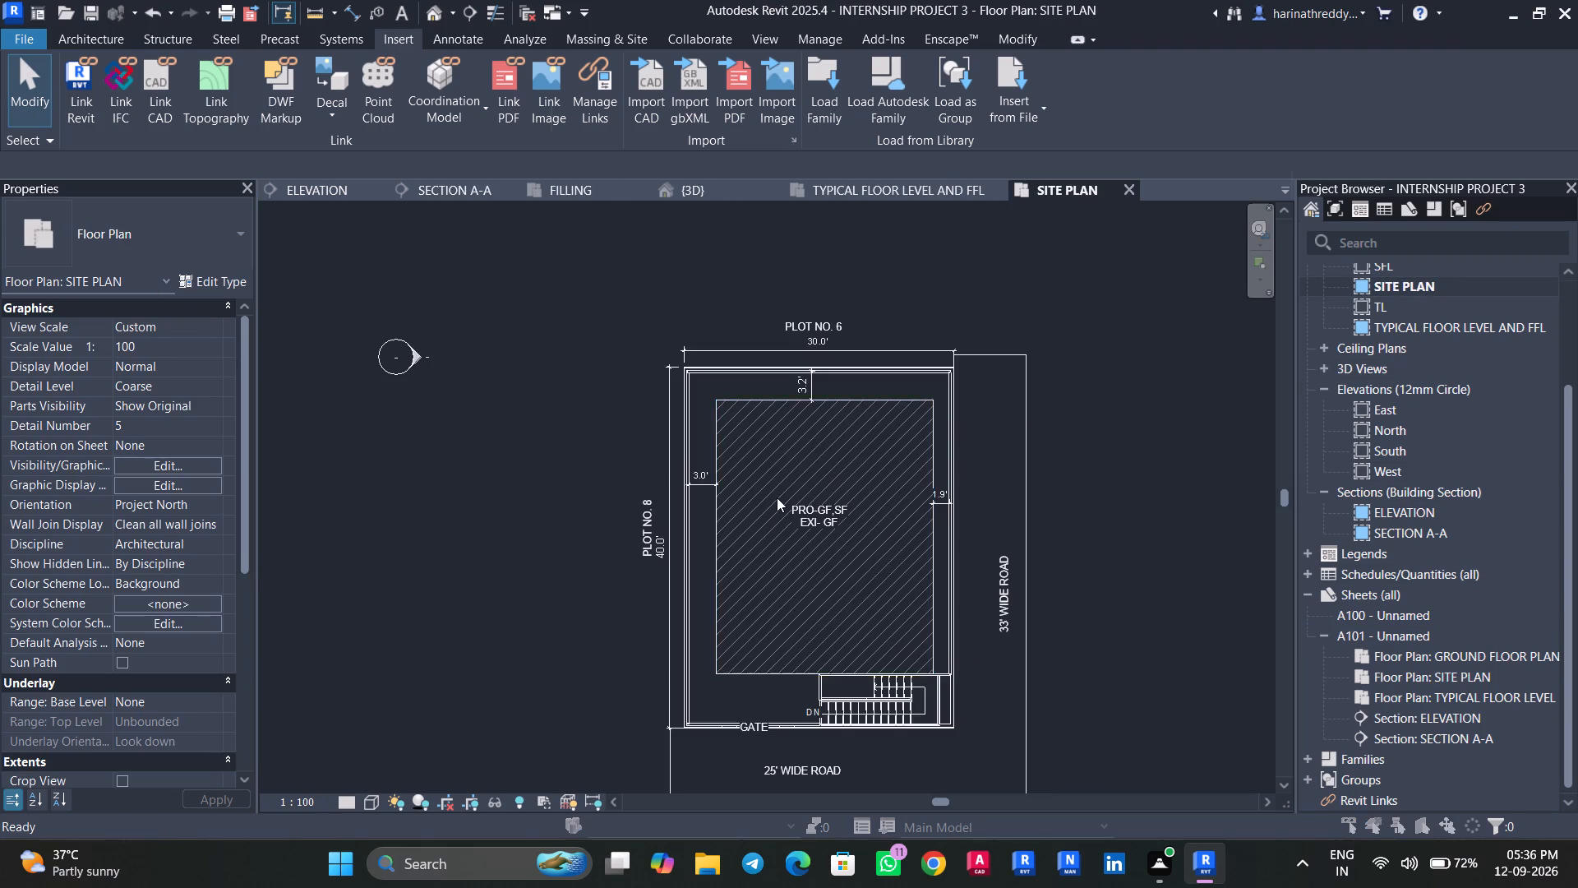
{"action": "left_click", "coordinate": [616, 397]}
{"action": "key", "text": "e"}
{"action": "scroll", "coordinate": [619, 468], "scroll_direction": "down", "scroll_amount": 3}
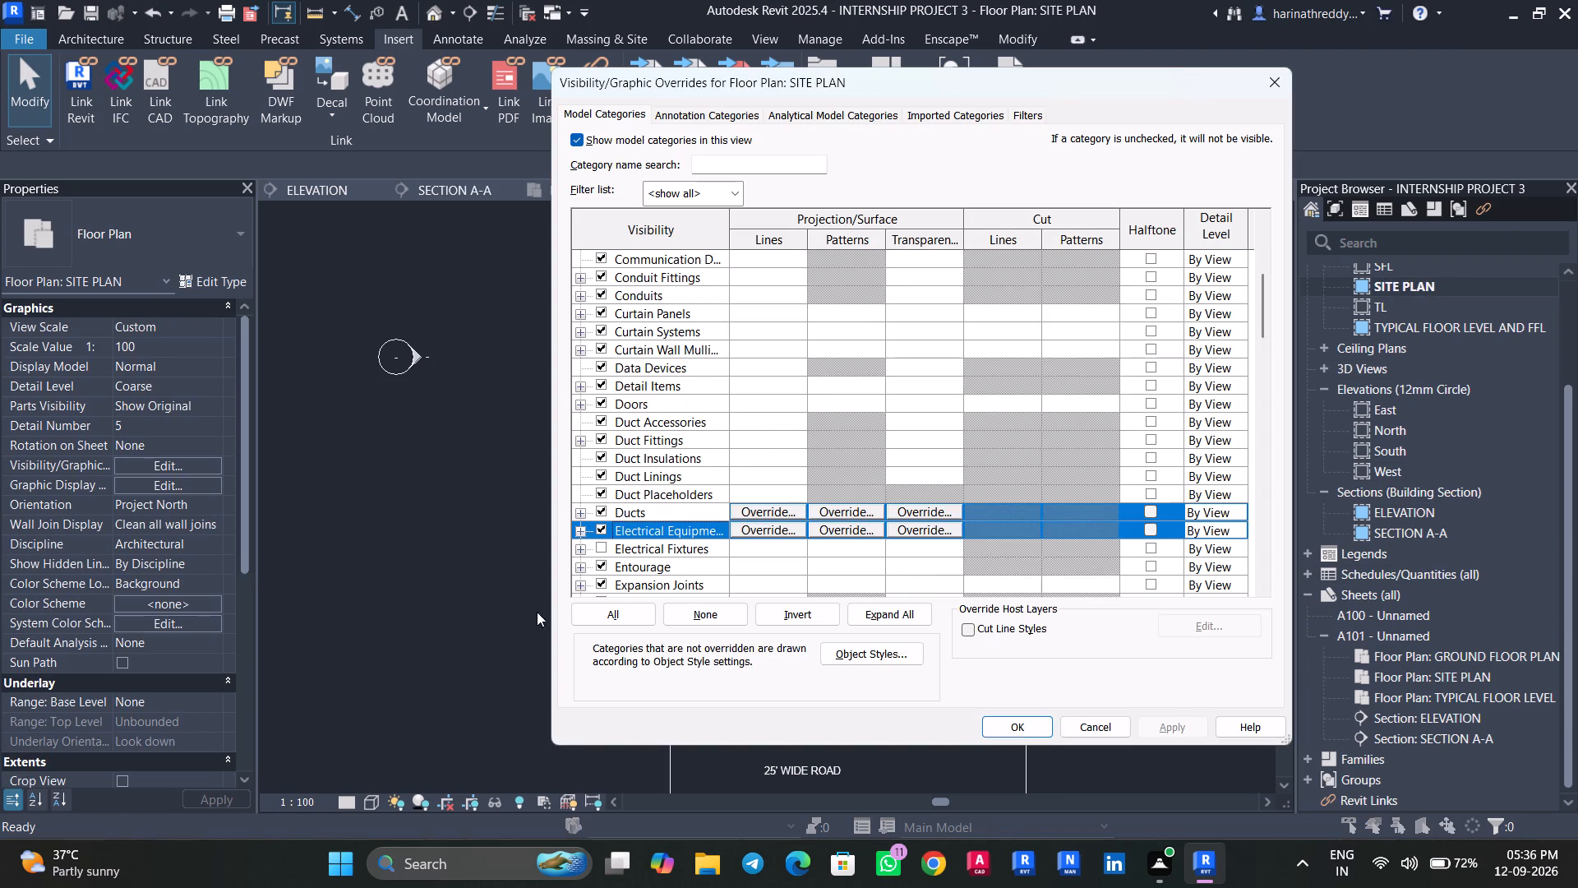
{"action": "left_click", "coordinate": [730, 125]}
{"action": "left_click", "coordinate": [725, 118]}
{"action": "left_click", "coordinate": [664, 398]}
{"action": "key", "text": "e"}
{"action": "scroll", "coordinate": [634, 556], "scroll_direction": "down", "scroll_amount": 2}
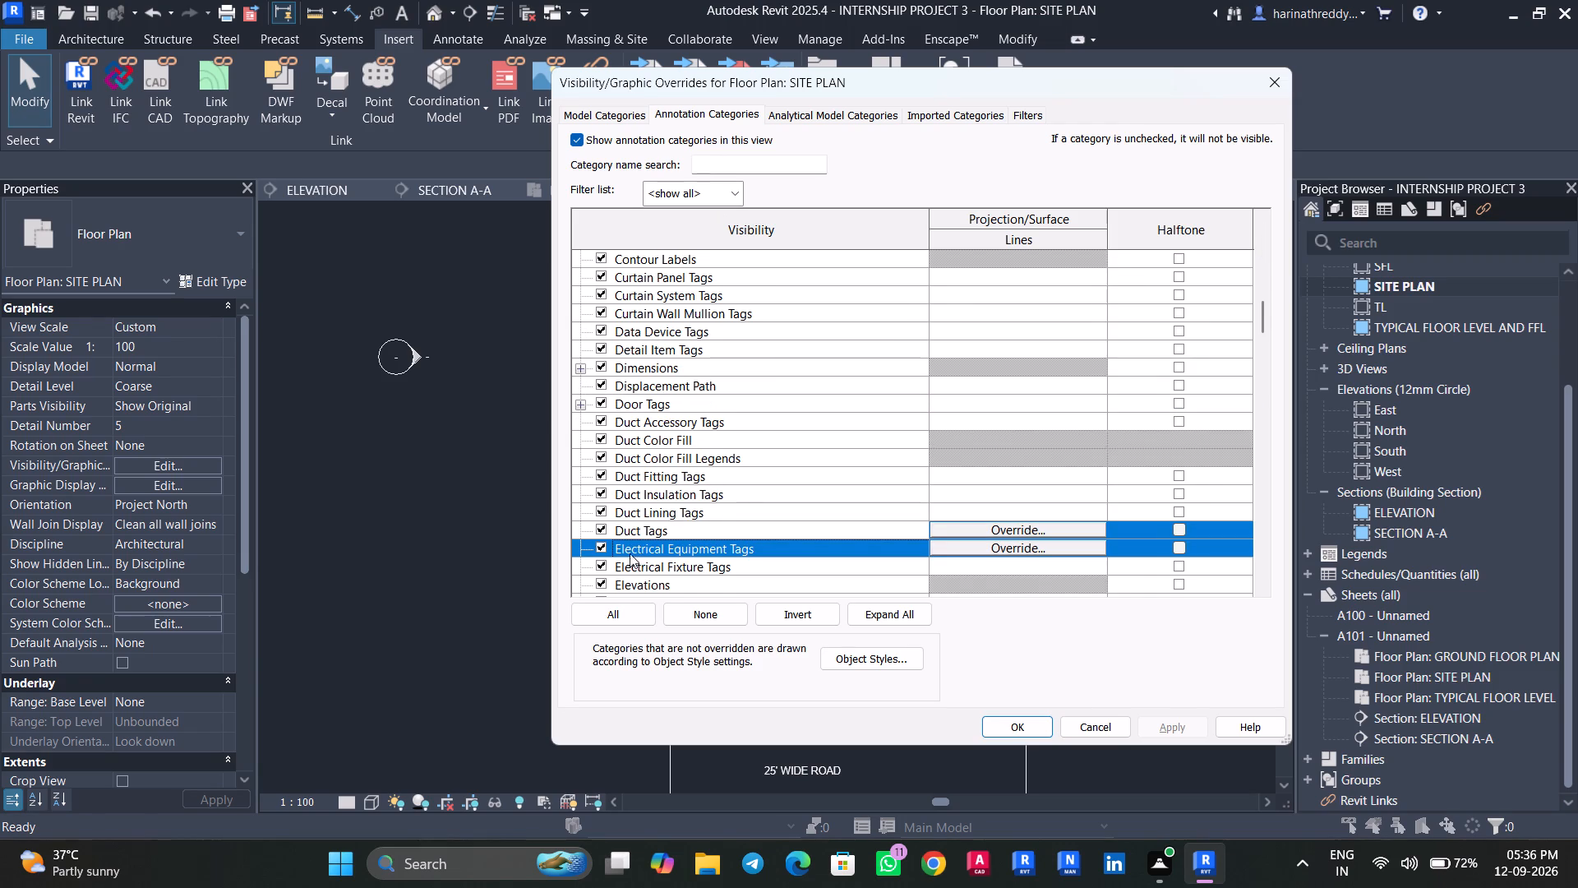
{"action": "left_click", "coordinate": [606, 566]}
{"action": "left_click", "coordinate": [1182, 729]}
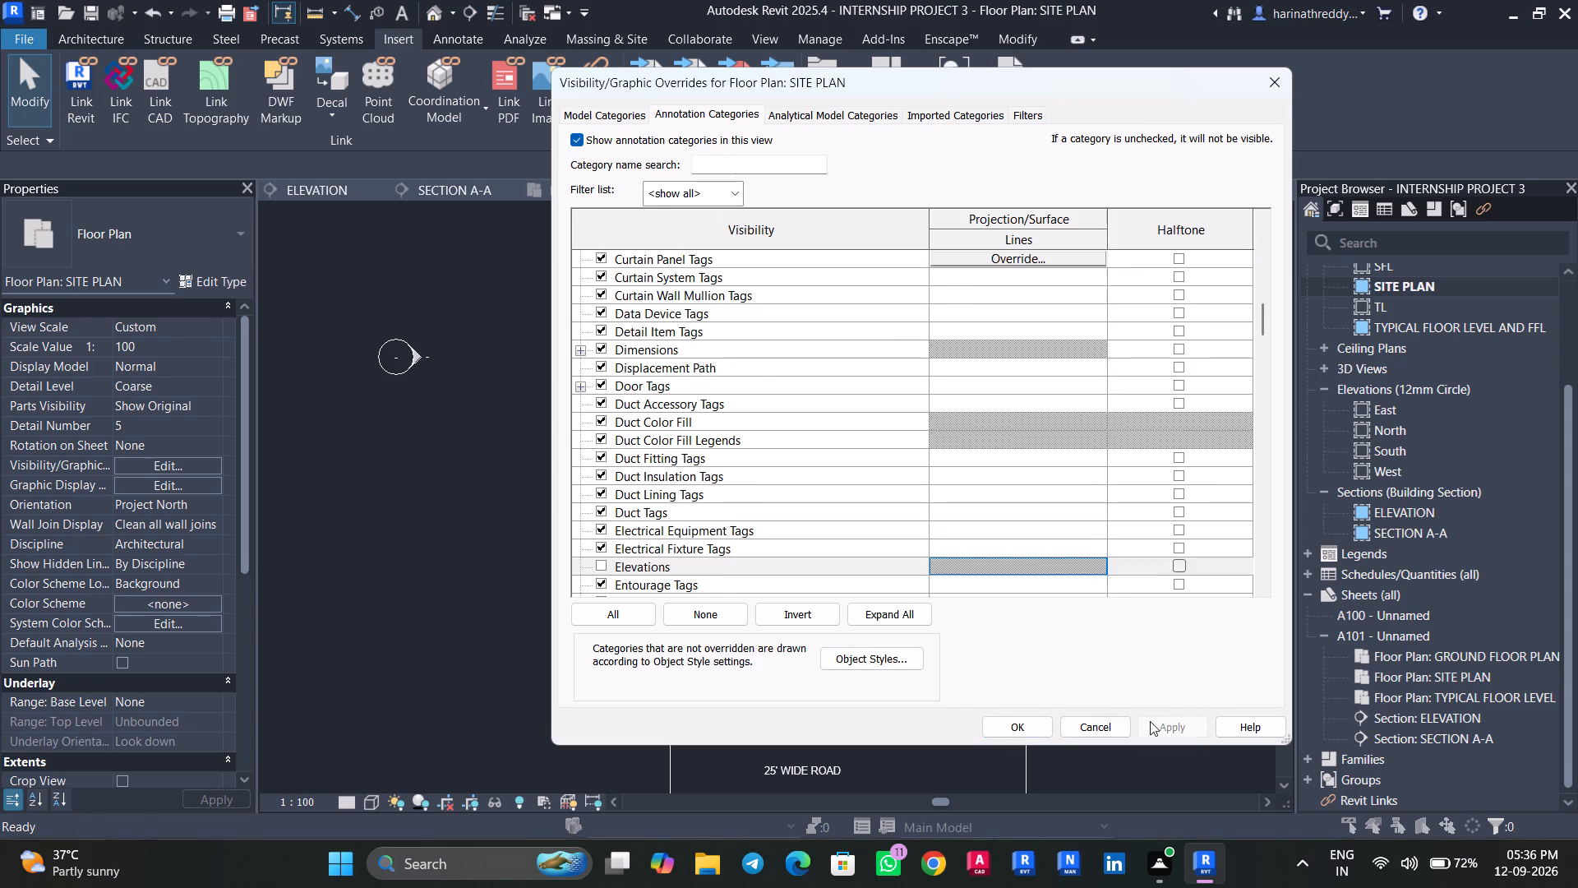
{"action": "left_click", "coordinate": [996, 728]}
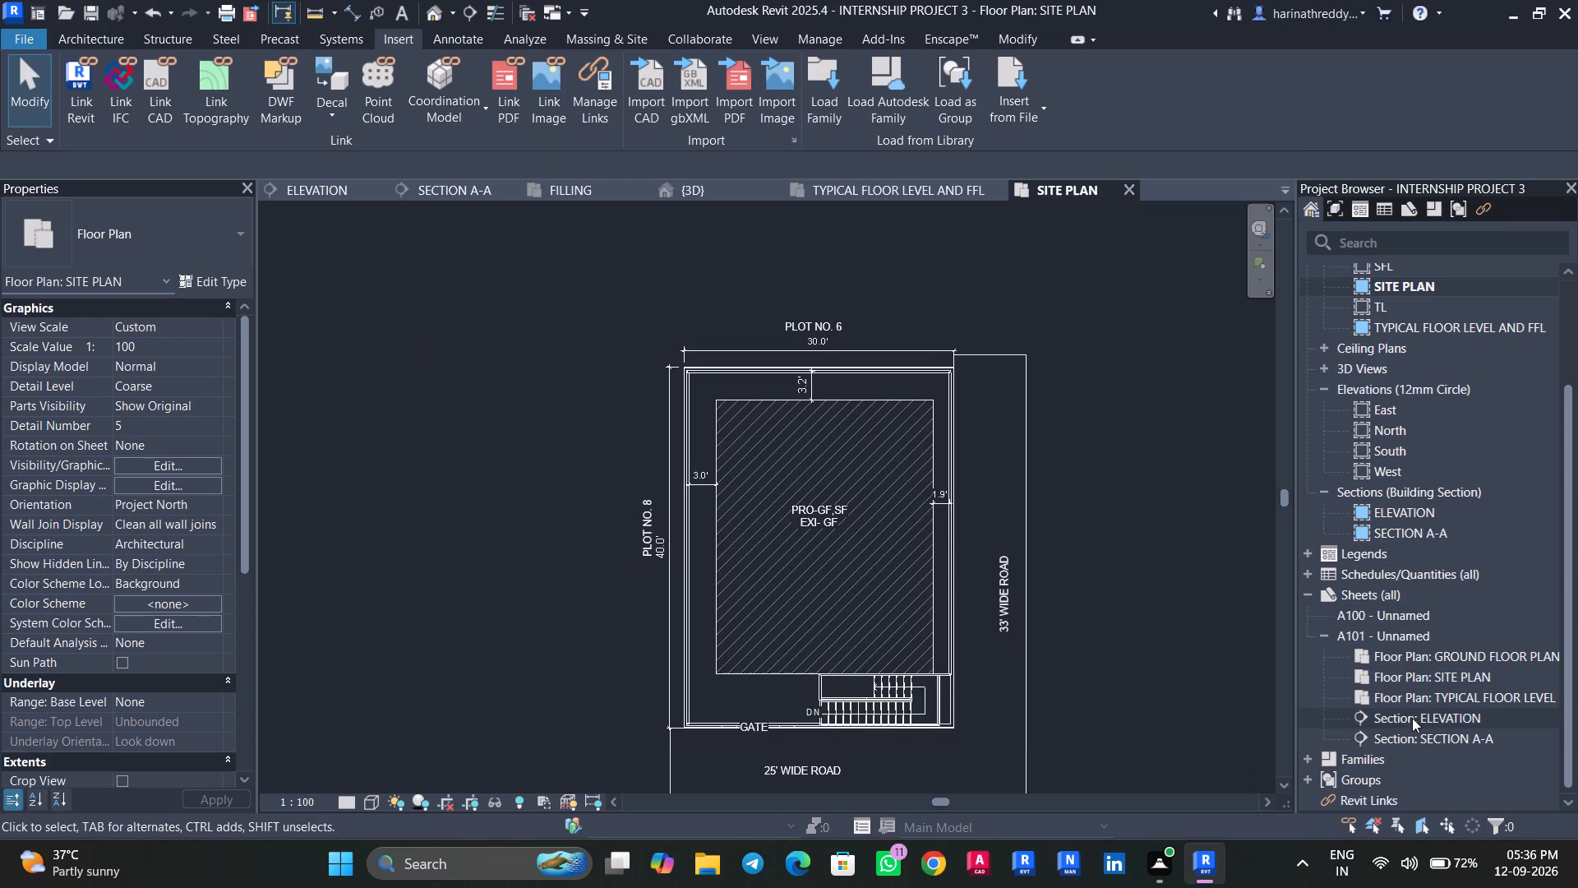
Return to sheet A101 and bring the arranged drawings into view.
{"action": "double_click", "coordinate": [1384, 639]}
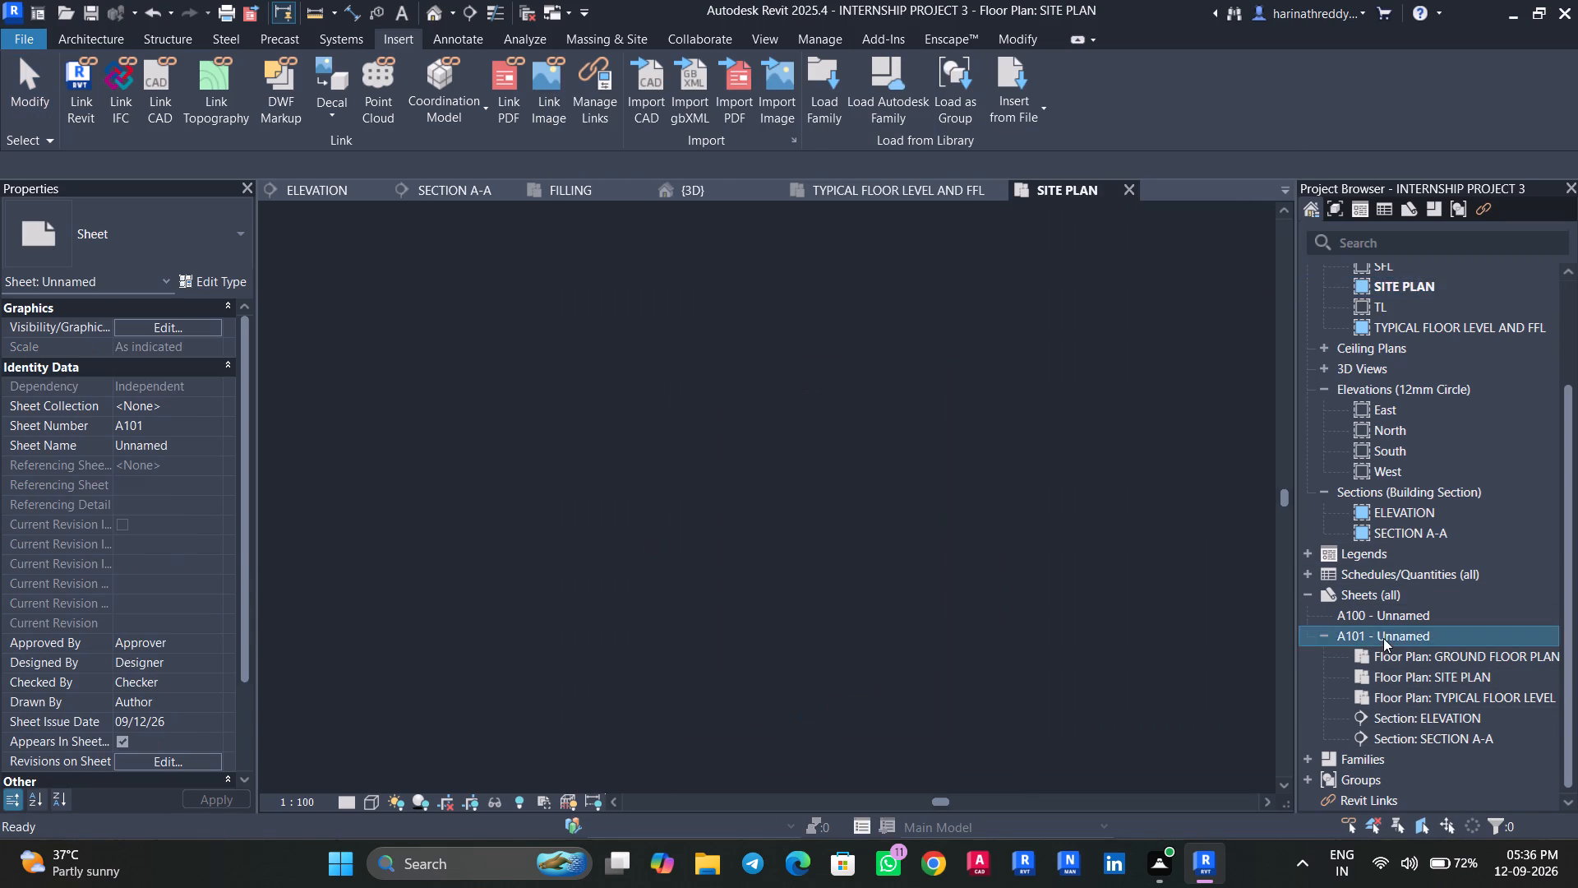
{"action": "scroll", "coordinate": [934, 663], "scroll_direction": "up", "scroll_amount": 7}
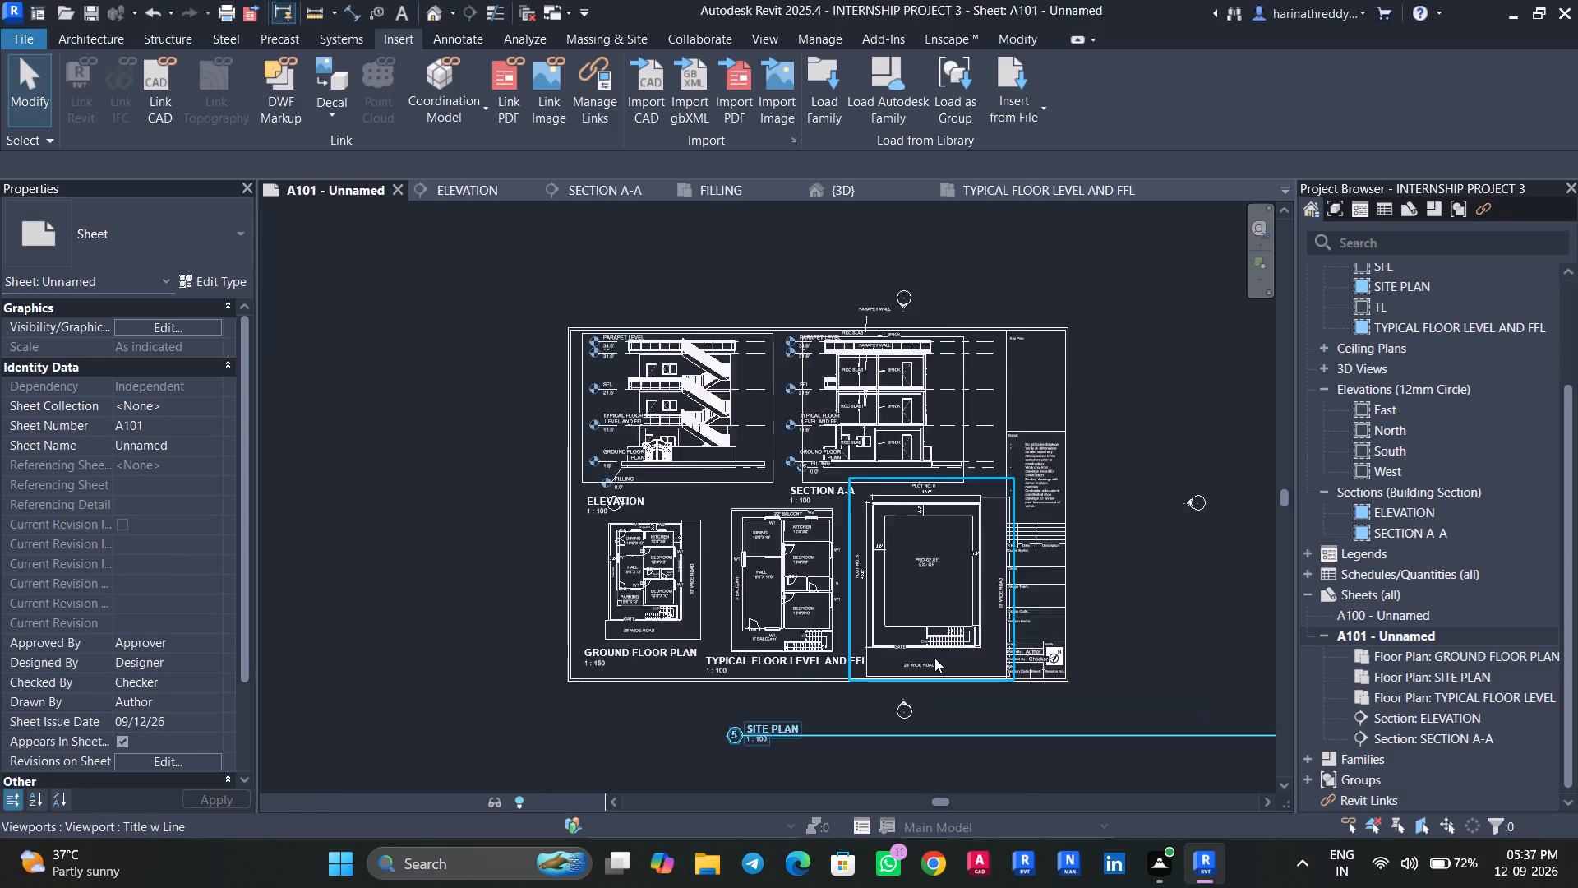
Set the SITE PLAN viewport's scale value to 150 on the sheet.
{"action": "left_click", "coordinate": [934, 654]}
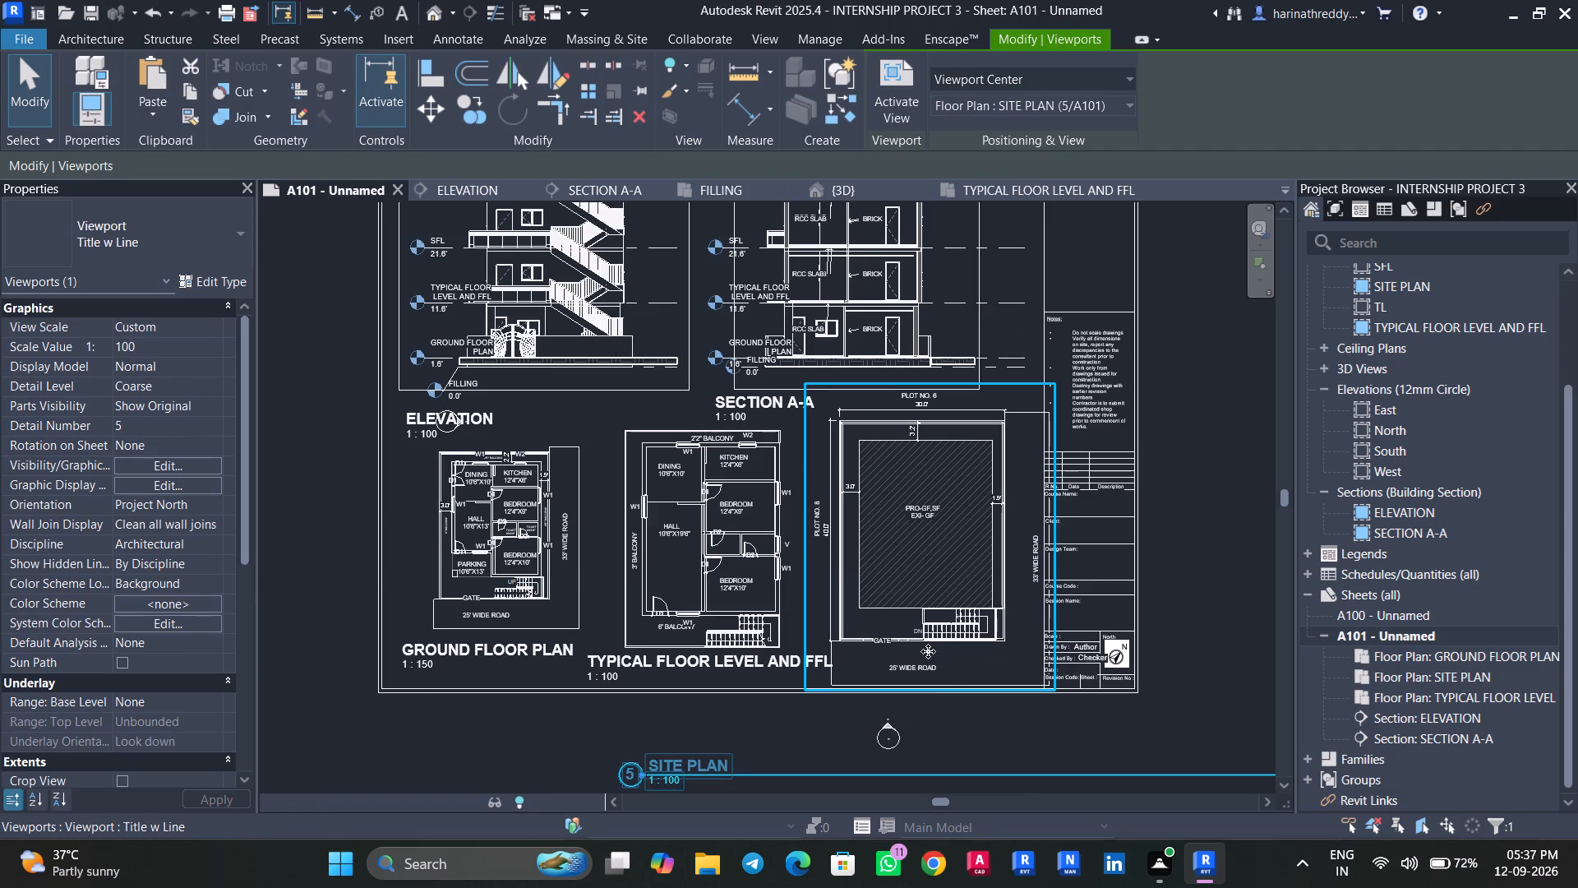
{"action": "left_click", "coordinate": [143, 352]}
{"action": "left_click_drag", "start_coordinate": [143, 352], "coordinate": [113, 344]}
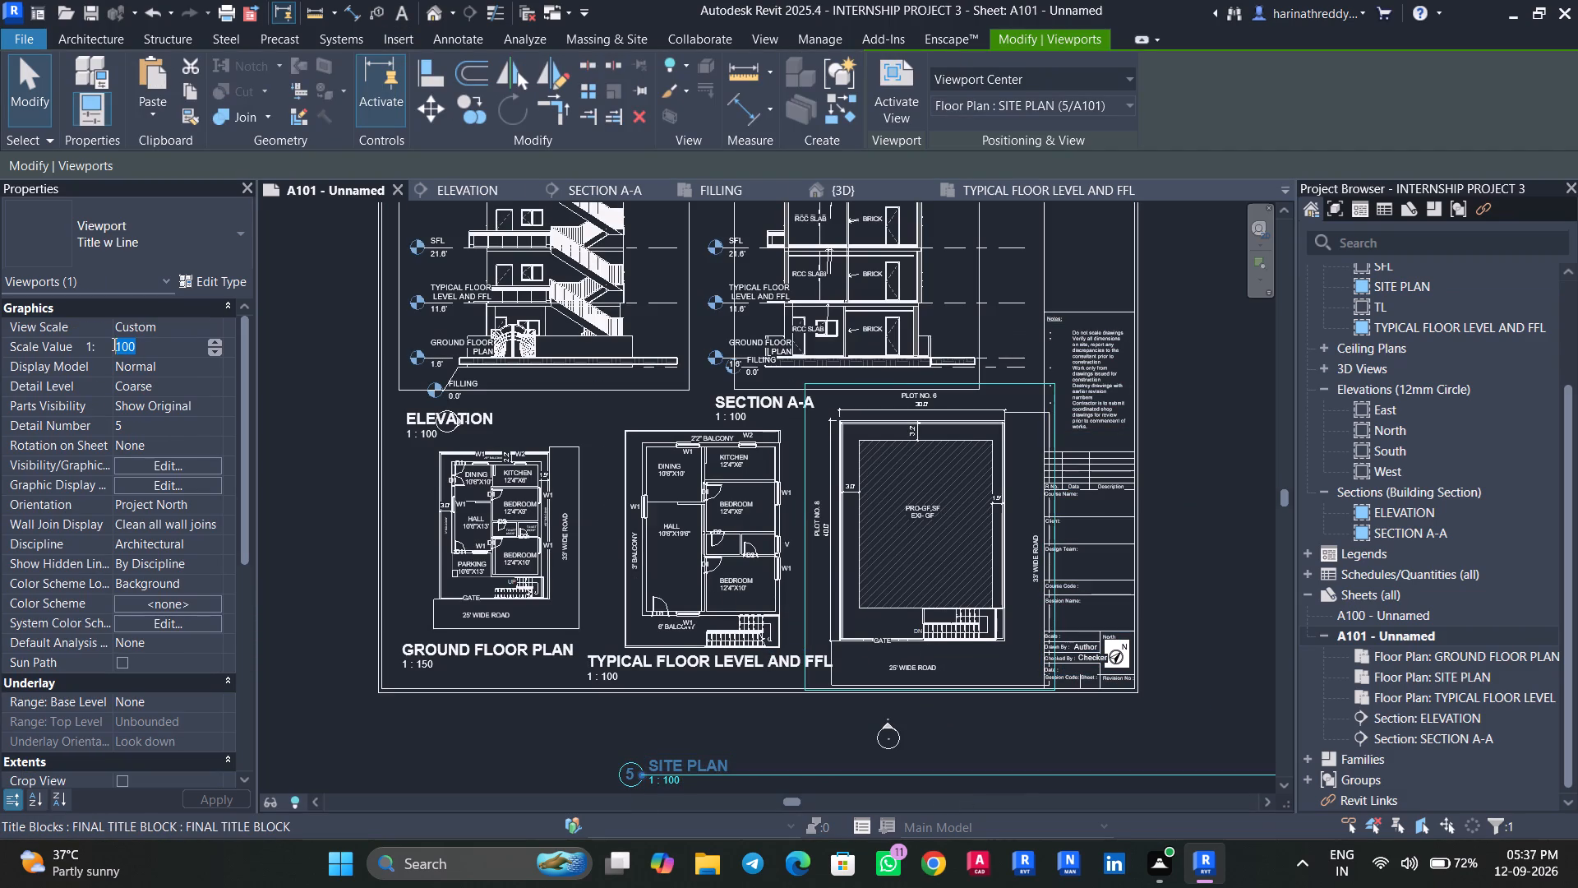
{"action": "left_click_drag", "start_coordinate": [113, 344], "coordinate": [112, 344]}
{"action": "type", "text": "150"}
{"action": "key", "text": "Escape"}
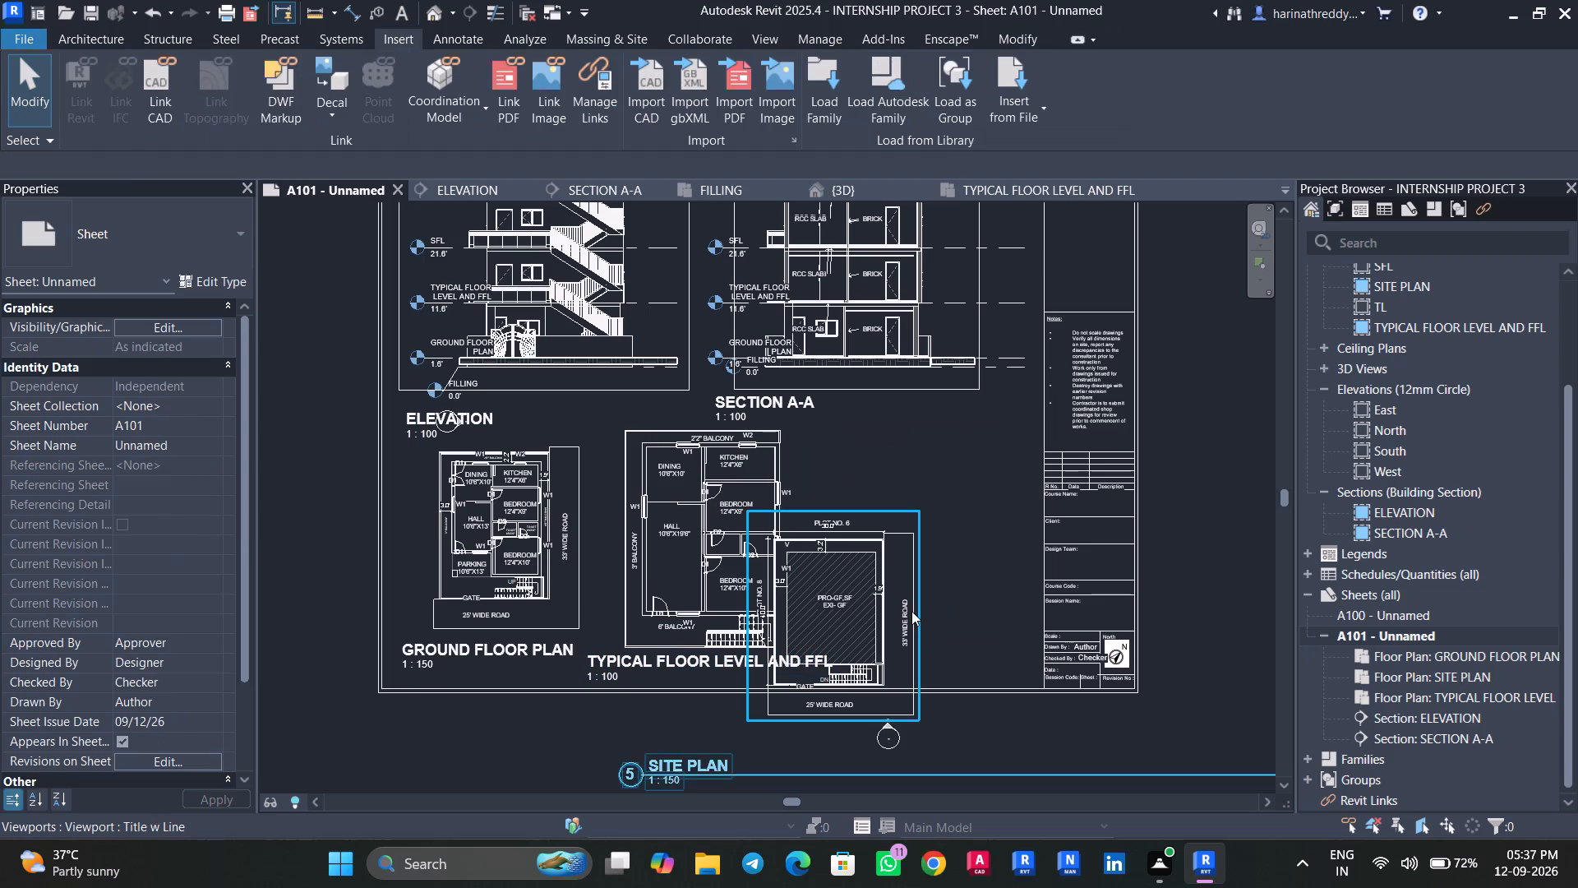
Move the rescaled SITE PLAN viewport into the free space between the typical floor plan and the title block.
{"action": "left_click", "coordinate": [911, 611]}
{"action": "left_click_drag", "start_coordinate": [916, 618], "coordinate": [984, 530]}
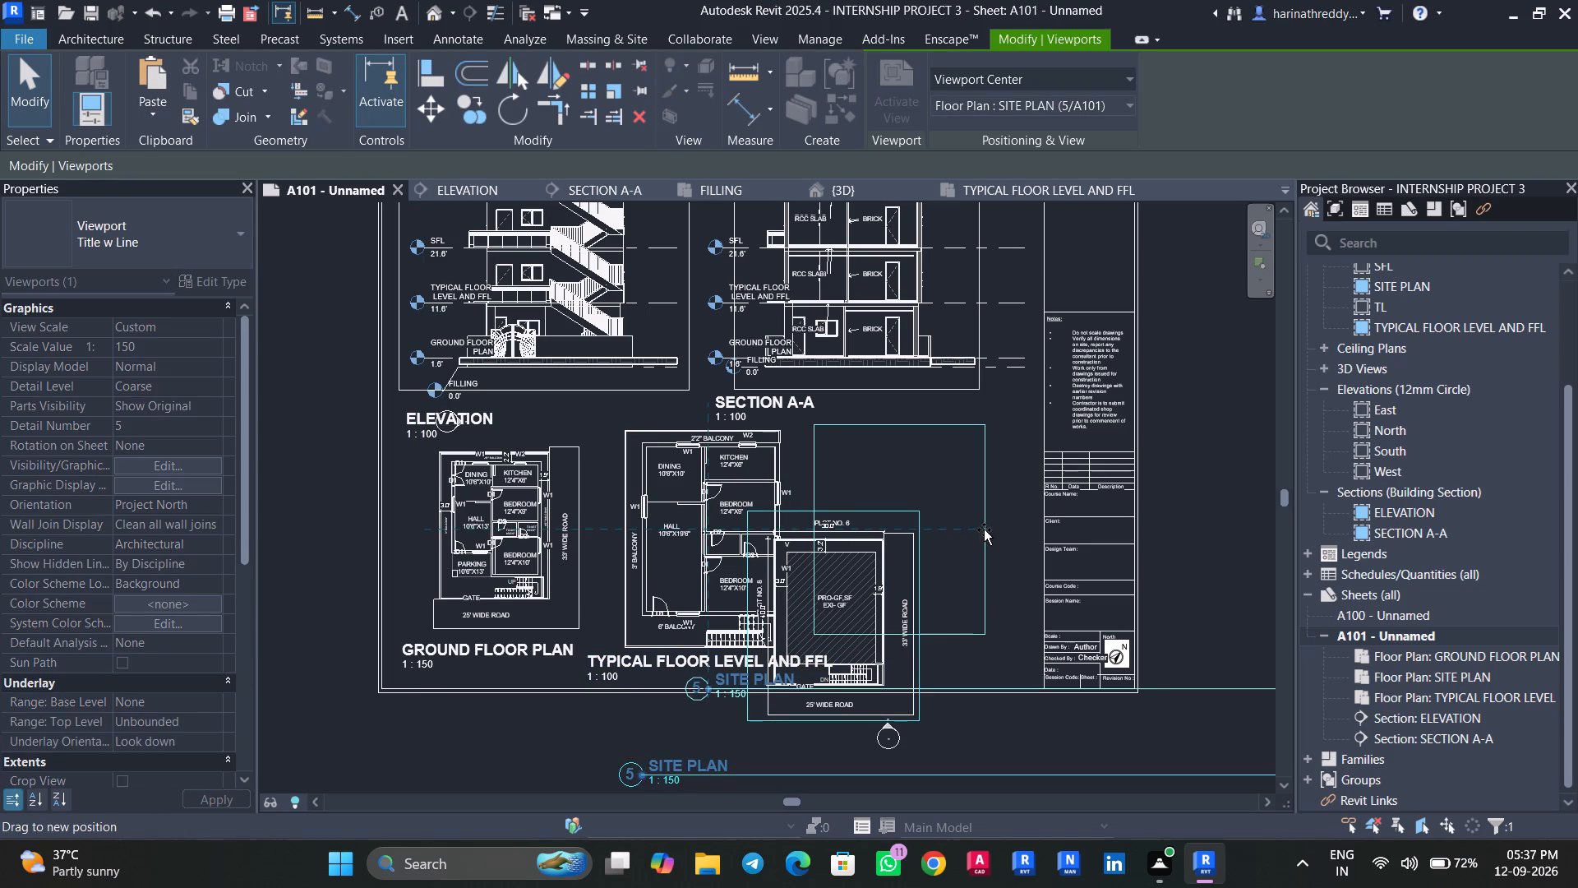
{"action": "left_click_drag", "start_coordinate": [984, 530], "coordinate": [1017, 551]}
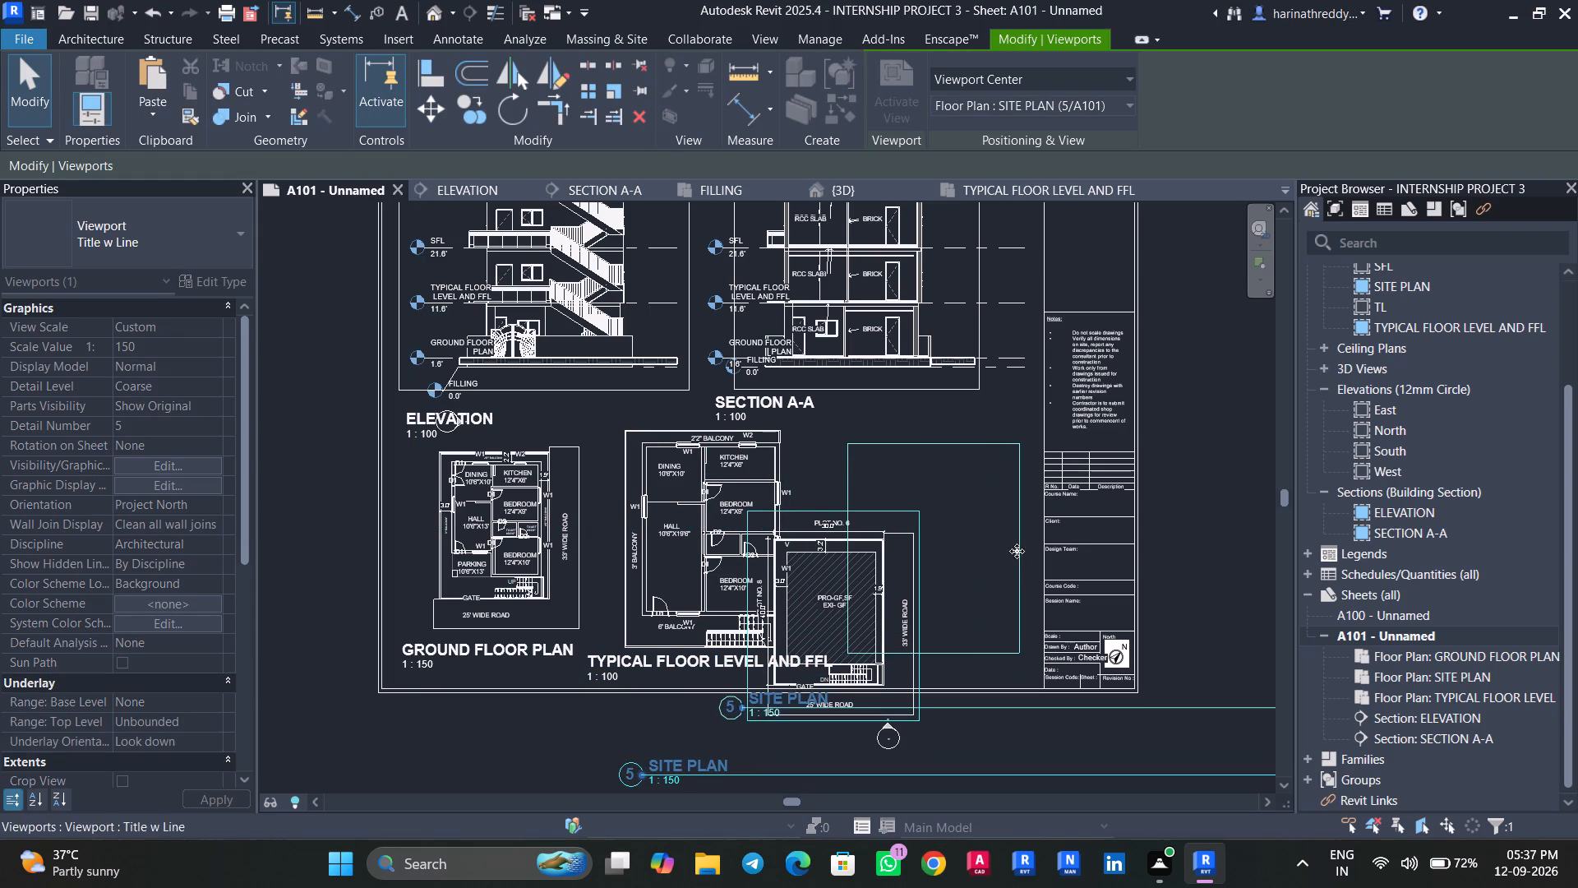
{"action": "key", "text": "Escape"}
{"action": "key", "text": "Escape"}
Change the SITE PLAN viewport's type to Title No Line.
{"action": "left_click", "coordinate": [985, 709]}
{"action": "left_click", "coordinate": [191, 249]}
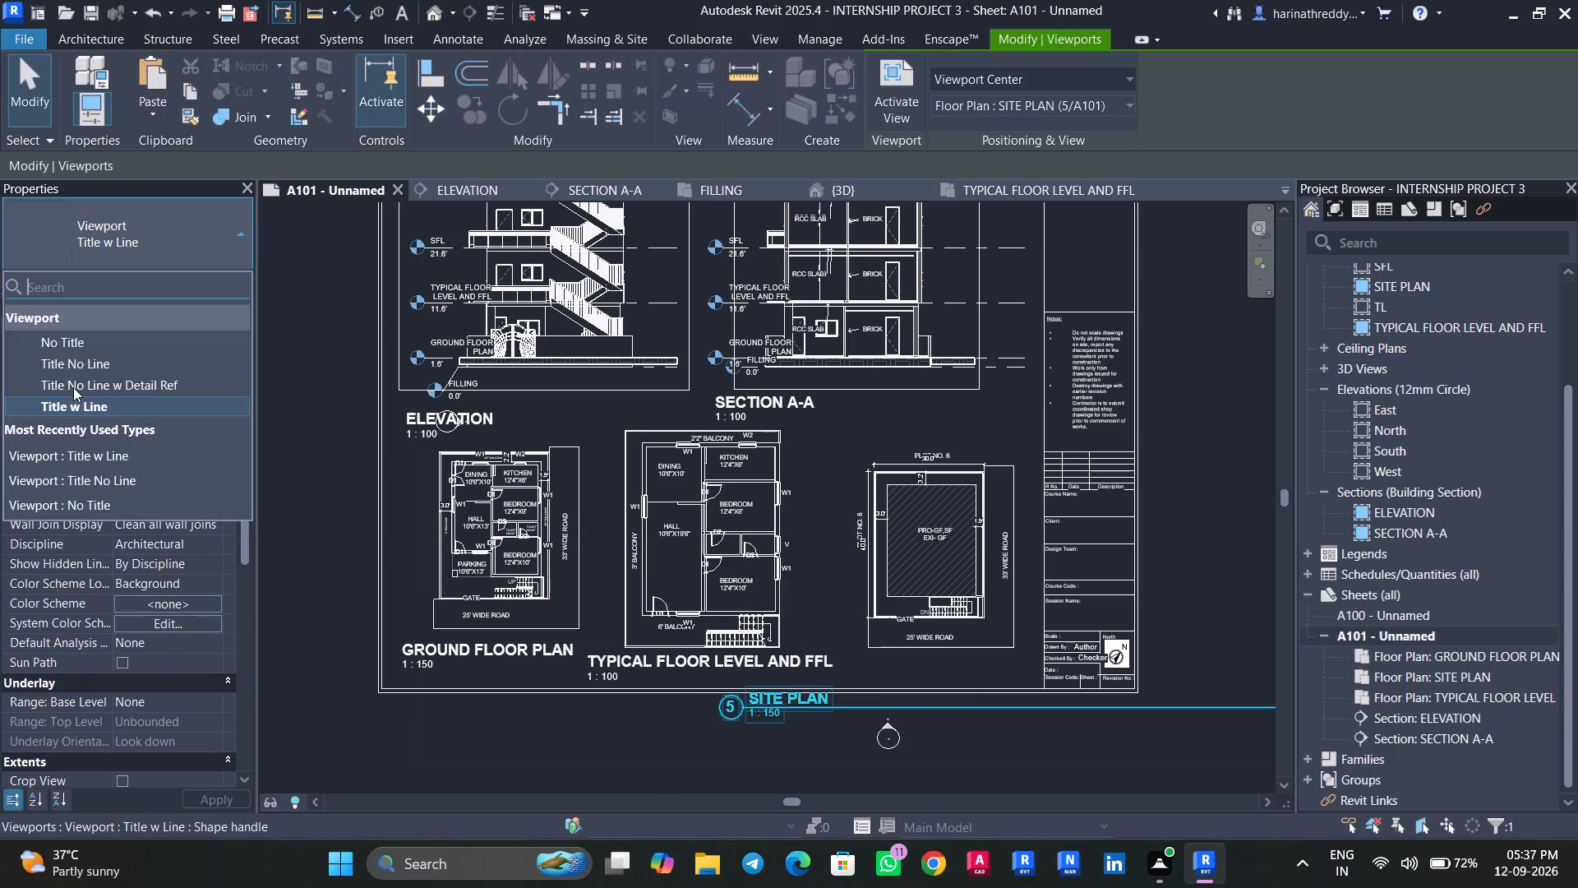
{"action": "left_click", "coordinate": [74, 358]}
{"action": "key", "text": "Escape"}
Move the SITE PLAN title directly beneath its drawing, in line with the neighbouring plan titles inside the sheet border.
{"action": "left_click", "coordinate": [805, 707]}
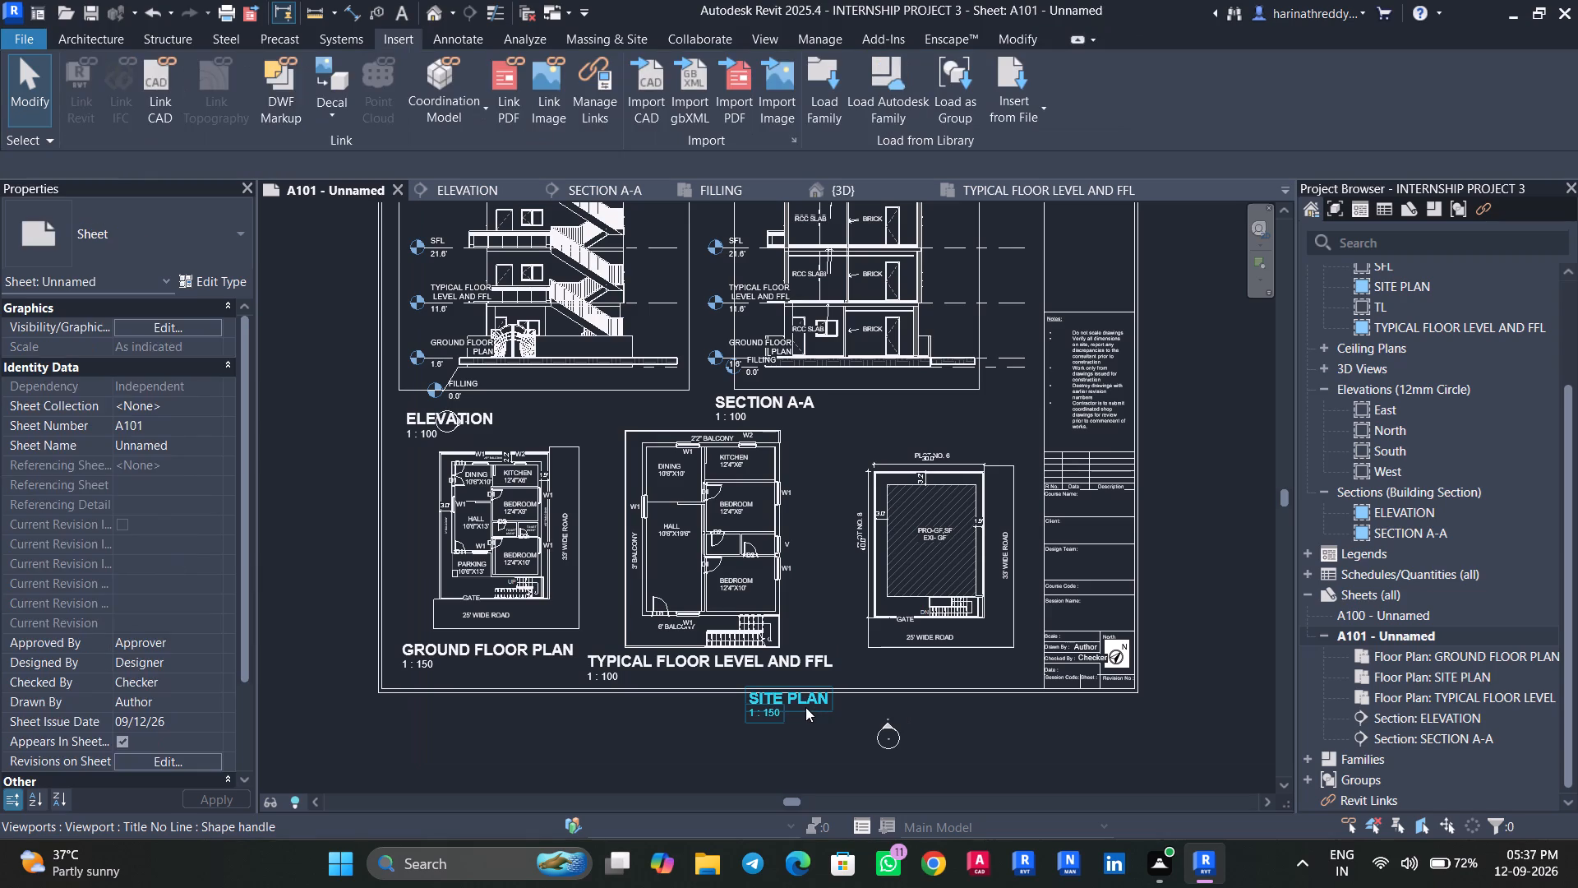
{"action": "left_click_drag", "start_coordinate": [782, 709], "coordinate": [893, 668]}
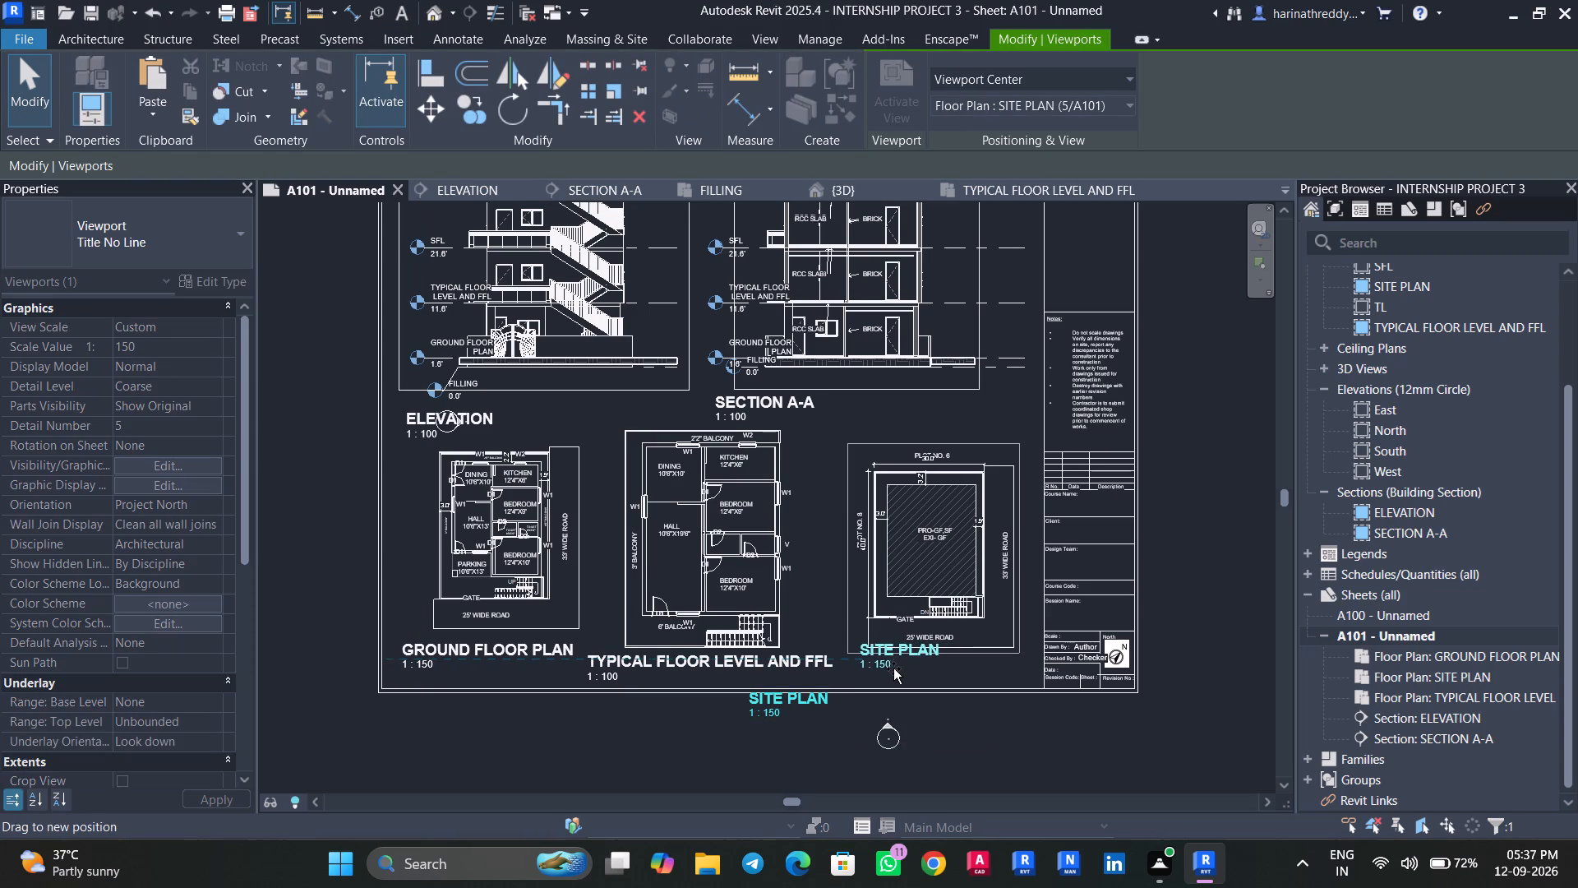
{"action": "left_click_drag", "start_coordinate": [893, 668], "coordinate": [893, 679]}
{"action": "key", "text": "Escape"}
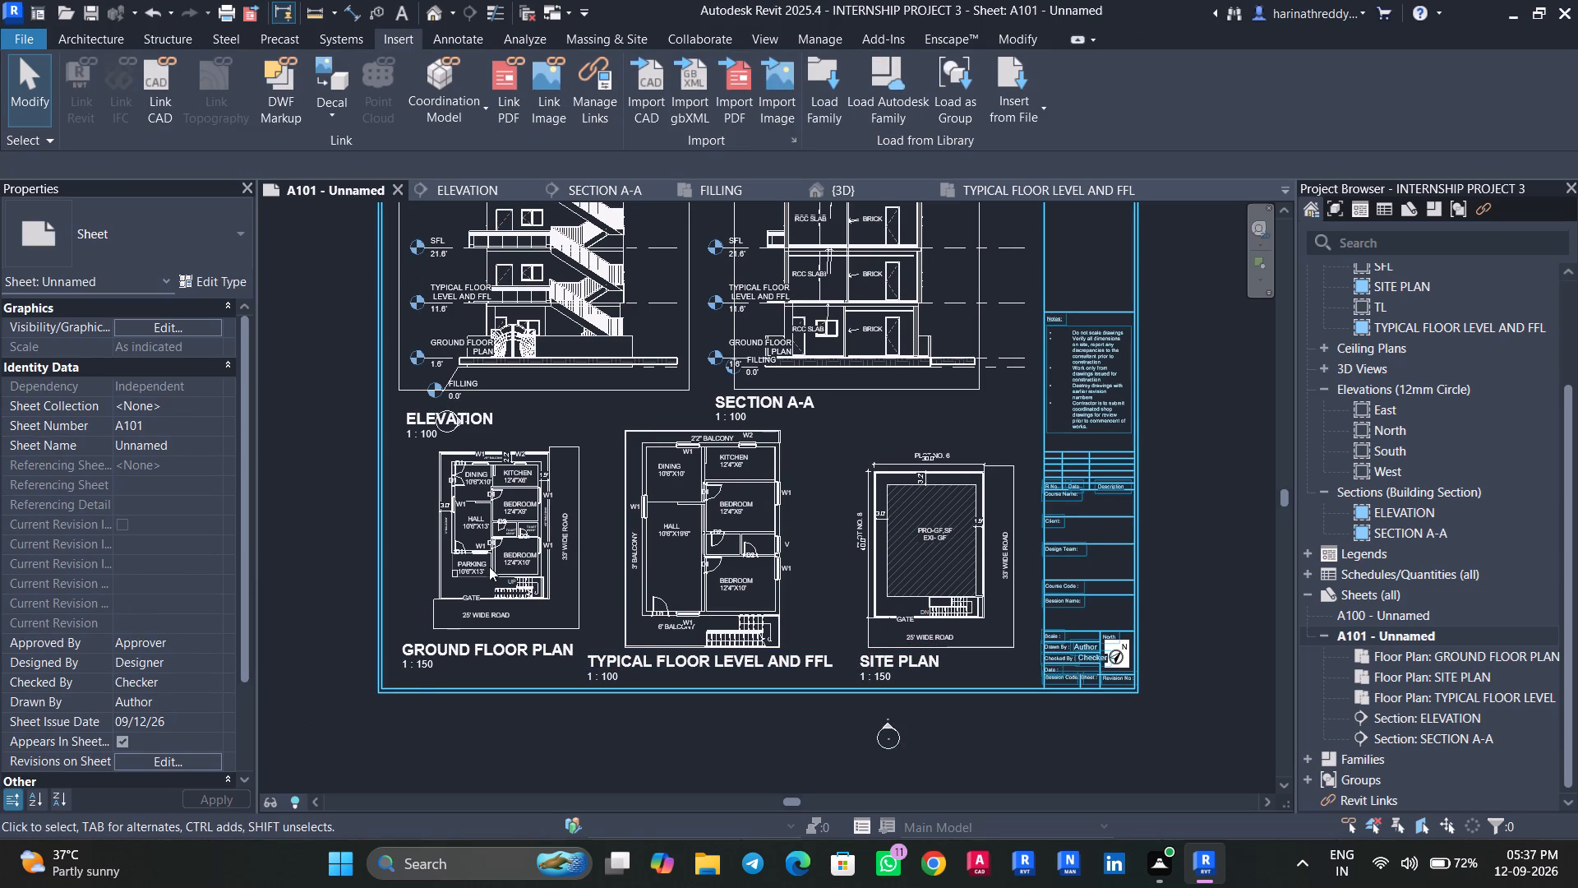
{"action": "key", "text": "Escape"}
{"action": "key", "text": "Escape"}
{"action": "key", "text": "Escape"}
{"action": "key", "text": "Escape"}
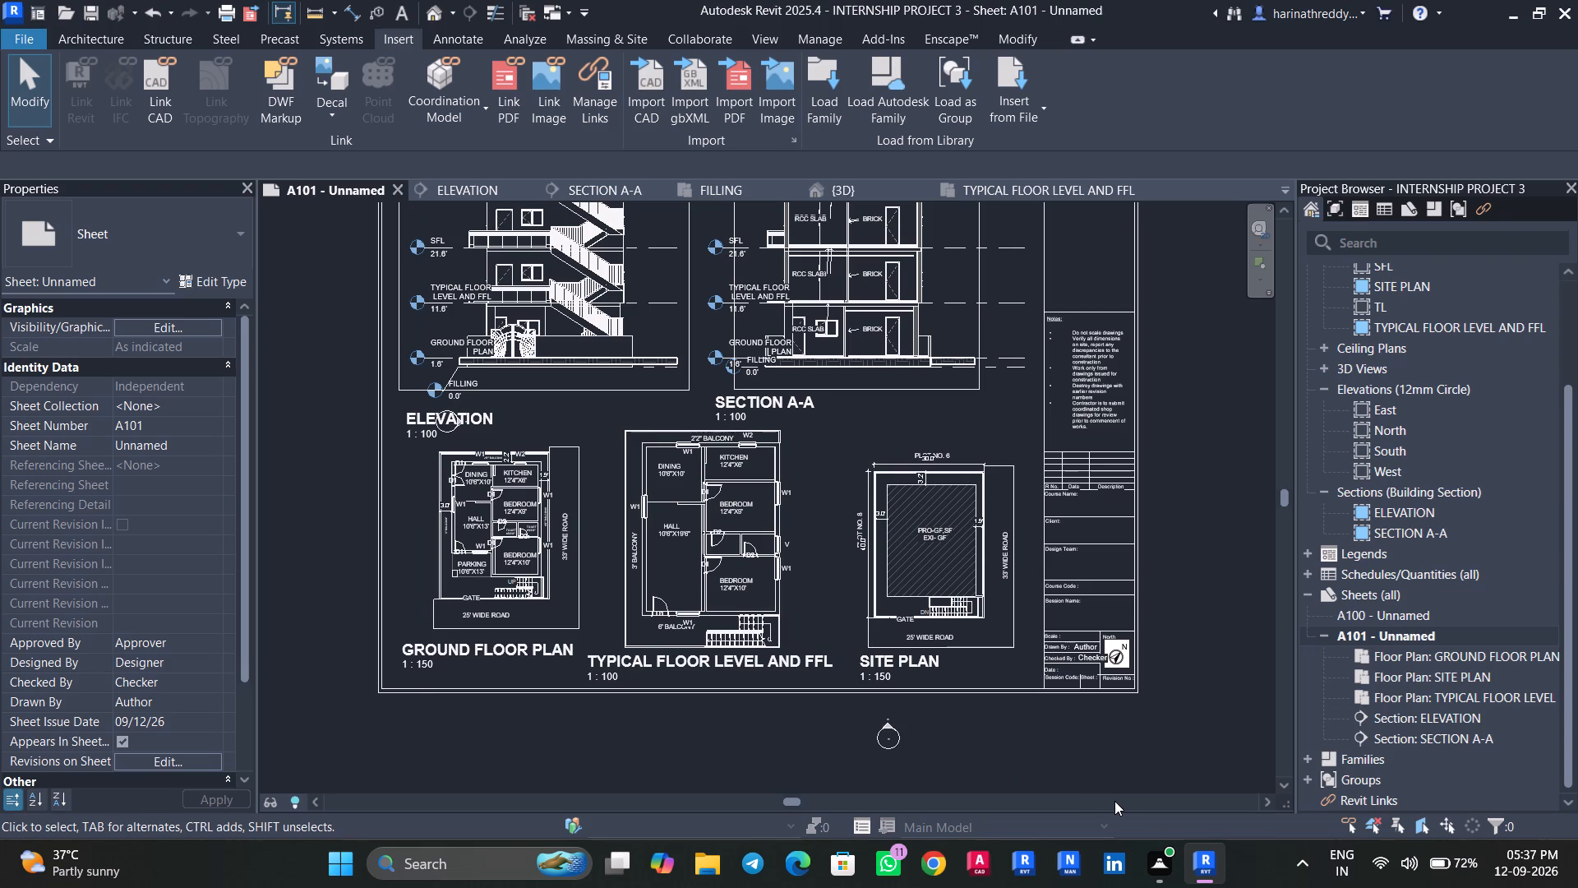
Check the ground floor plan, and hide the Elevations annotation category in the TYPICAL FLOOR LEVEL AND FFL view's visibility overrides.
{"action": "scroll", "coordinate": [1099, 768], "scroll_direction": "down", "scroll_amount": 3}
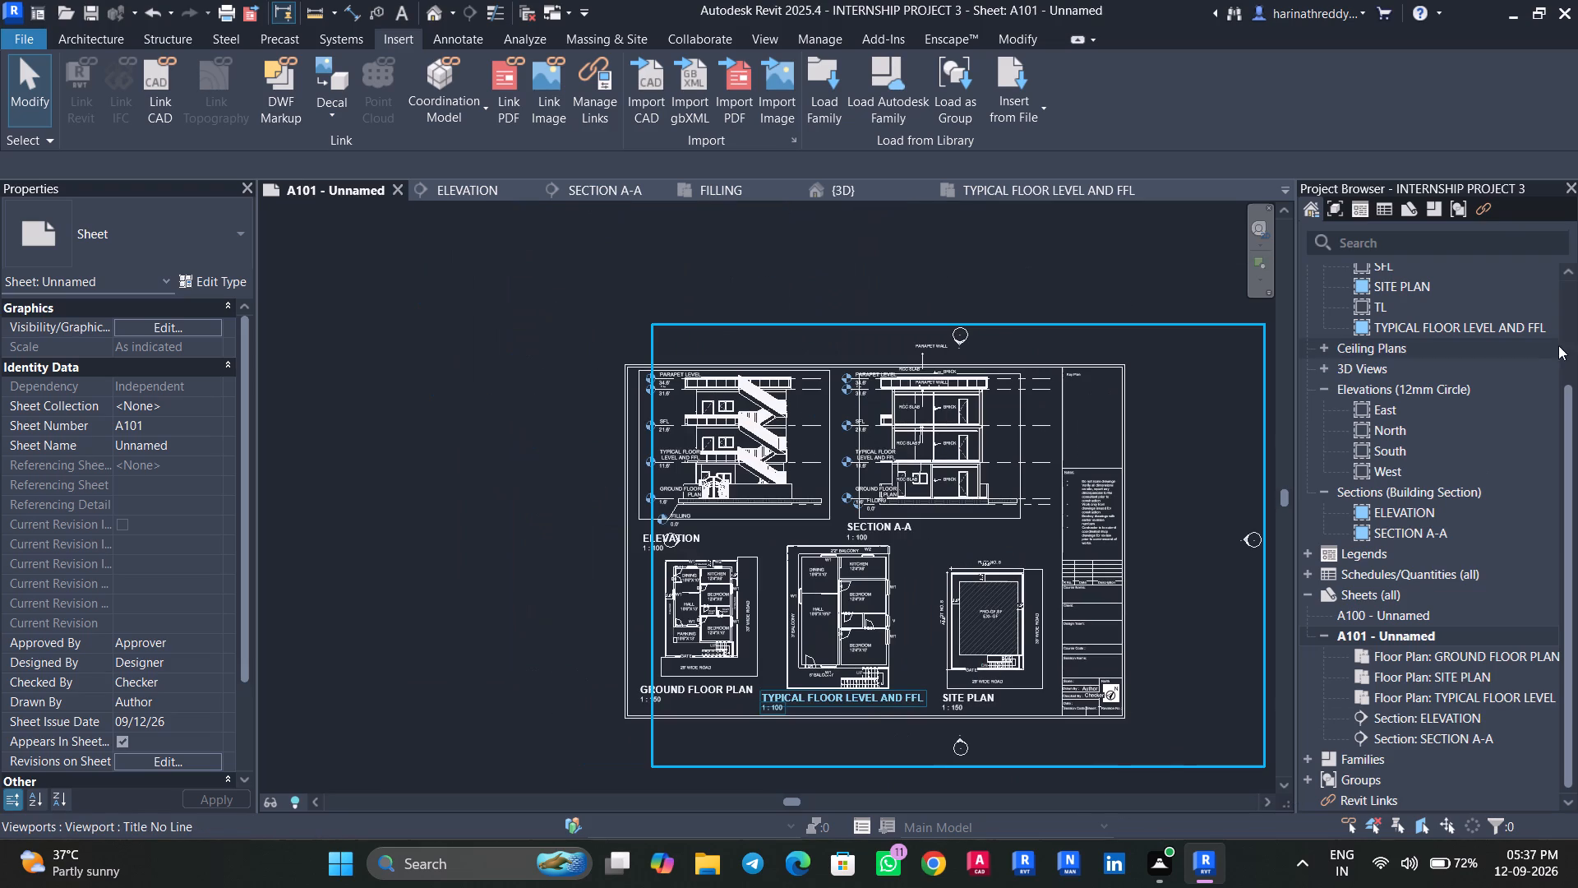
{"action": "scroll", "coordinate": [1445, 315], "scroll_direction": "up", "scroll_amount": 5}
{"action": "double_click", "coordinate": [1433, 351]}
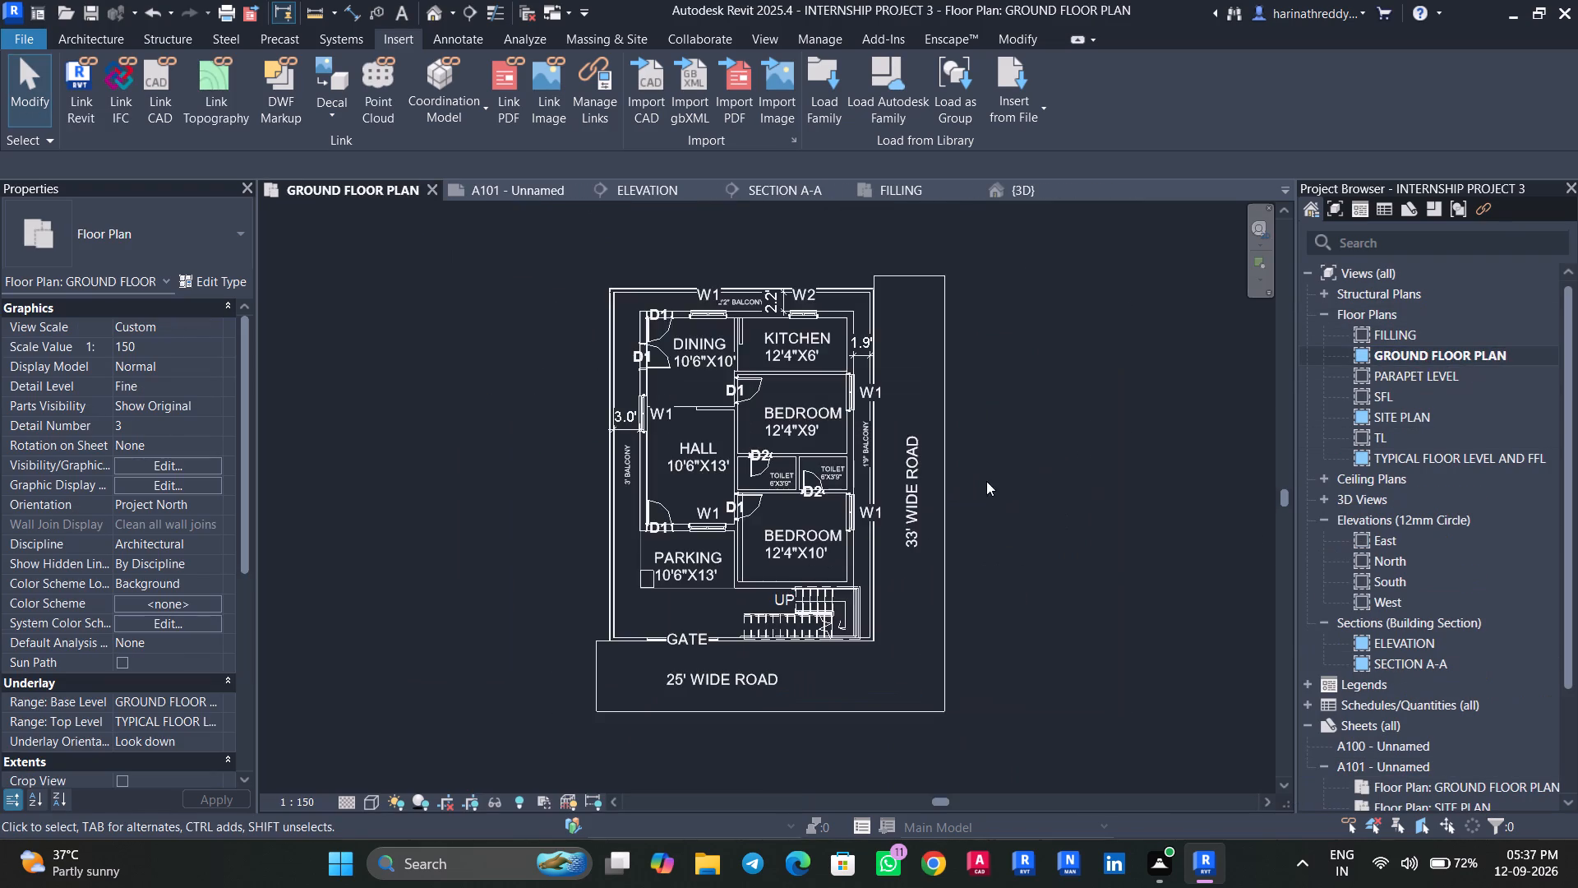
{"action": "scroll", "coordinate": [997, 488], "scroll_direction": "down", "scroll_amount": 8}
{"action": "double_click", "coordinate": [1425, 455]}
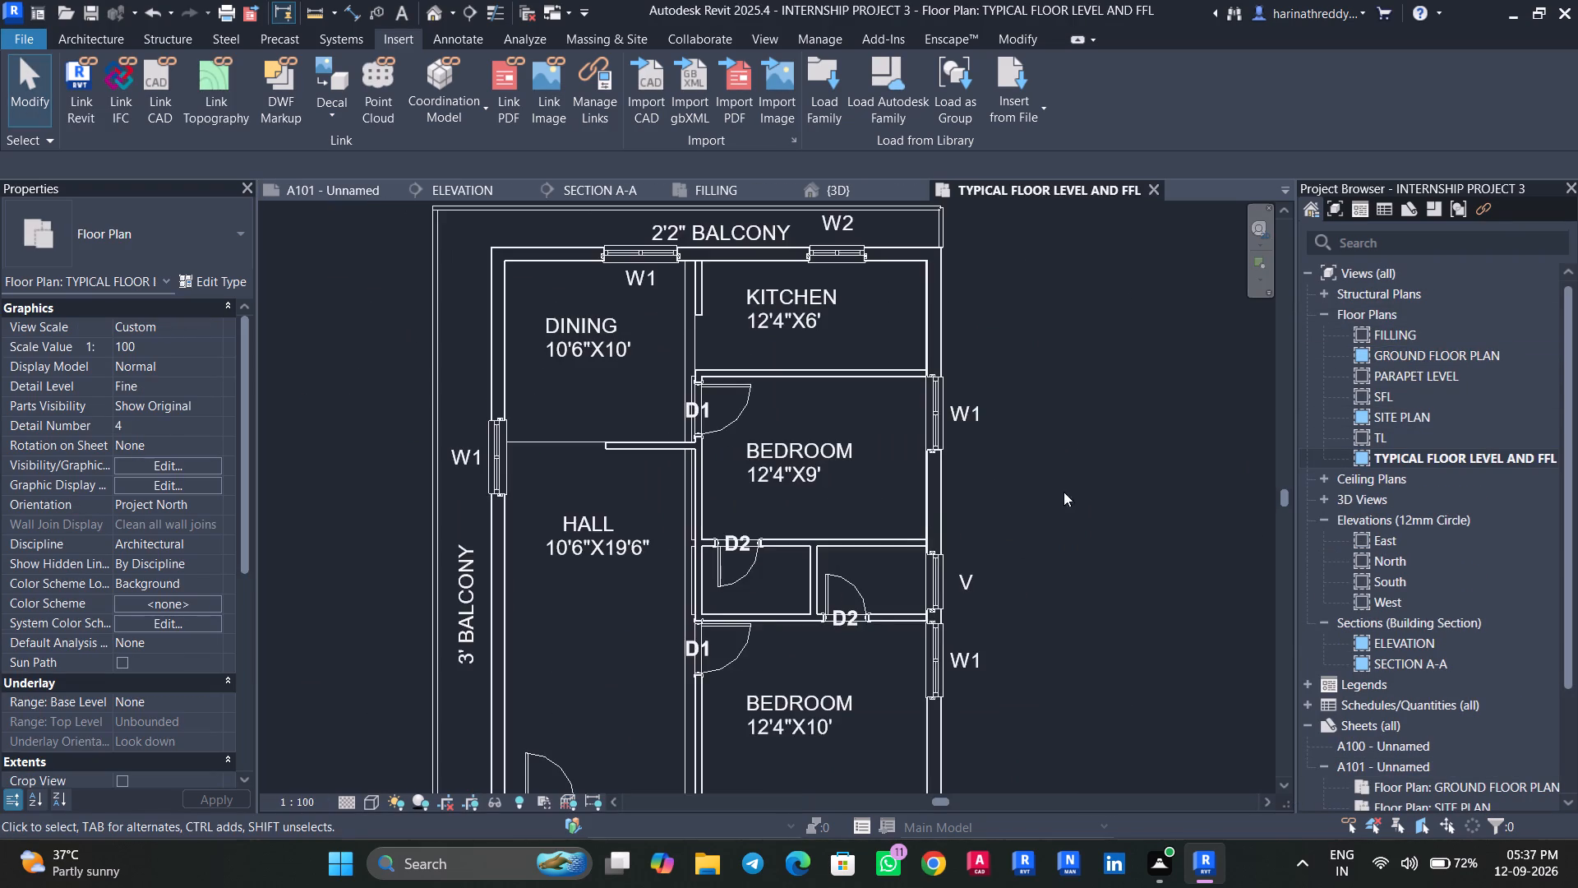
{"action": "scroll", "coordinate": [953, 508], "scroll_direction": "down", "scroll_amount": 5}
{"action": "middle_click_drag", "start_coordinate": [1035, 517], "coordinate": [1010, 488]}
{"action": "key", "text": "v"}
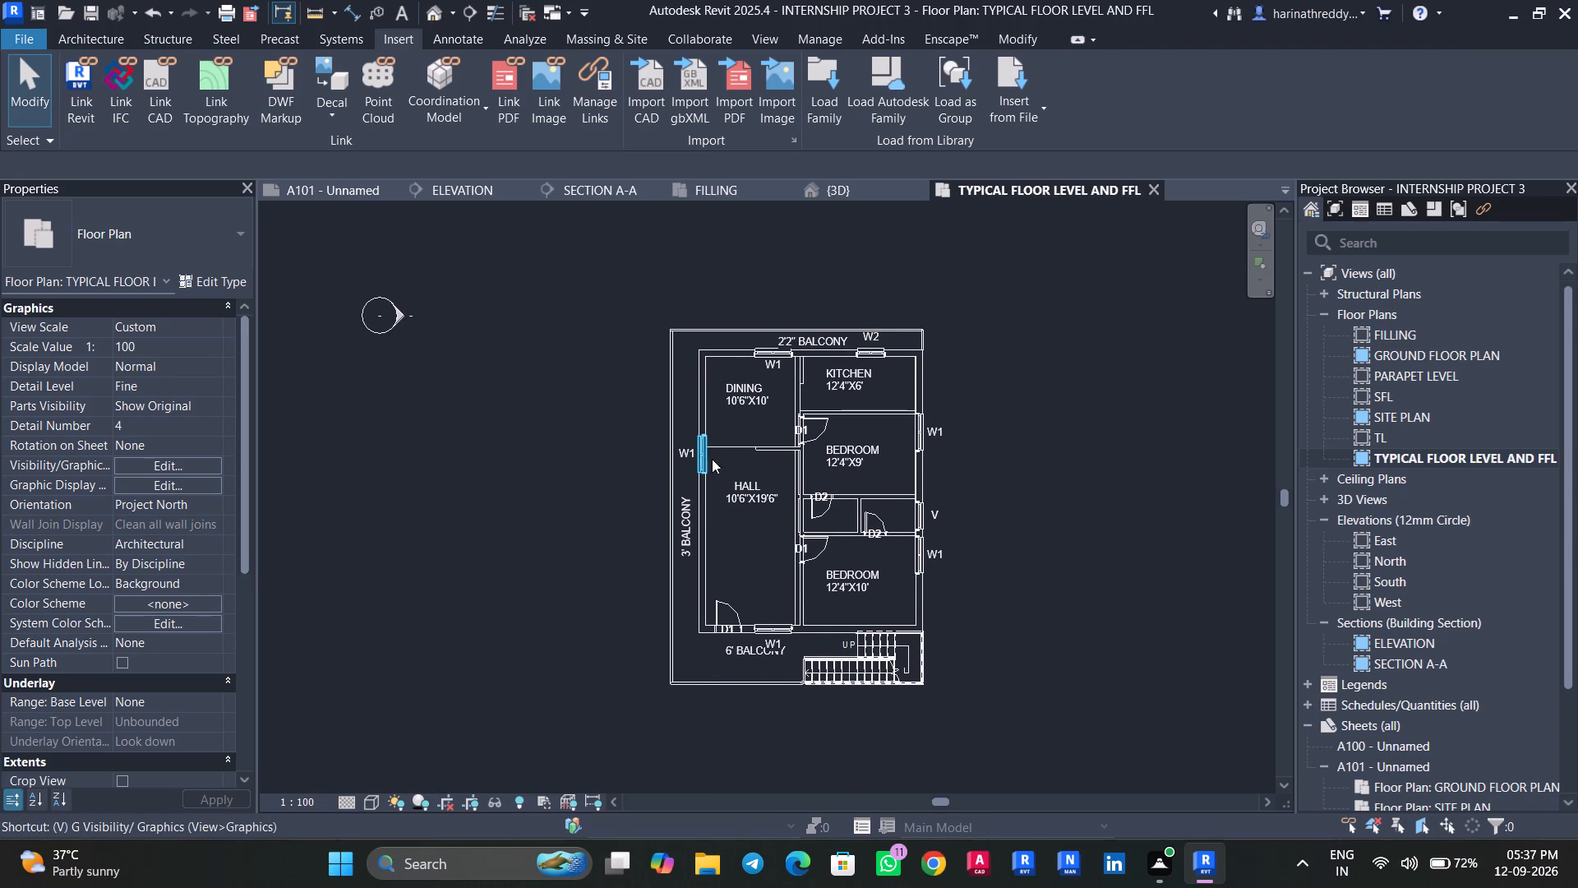
{"action": "type", "text": "VV"}
{"action": "left_click", "coordinate": [625, 529]}
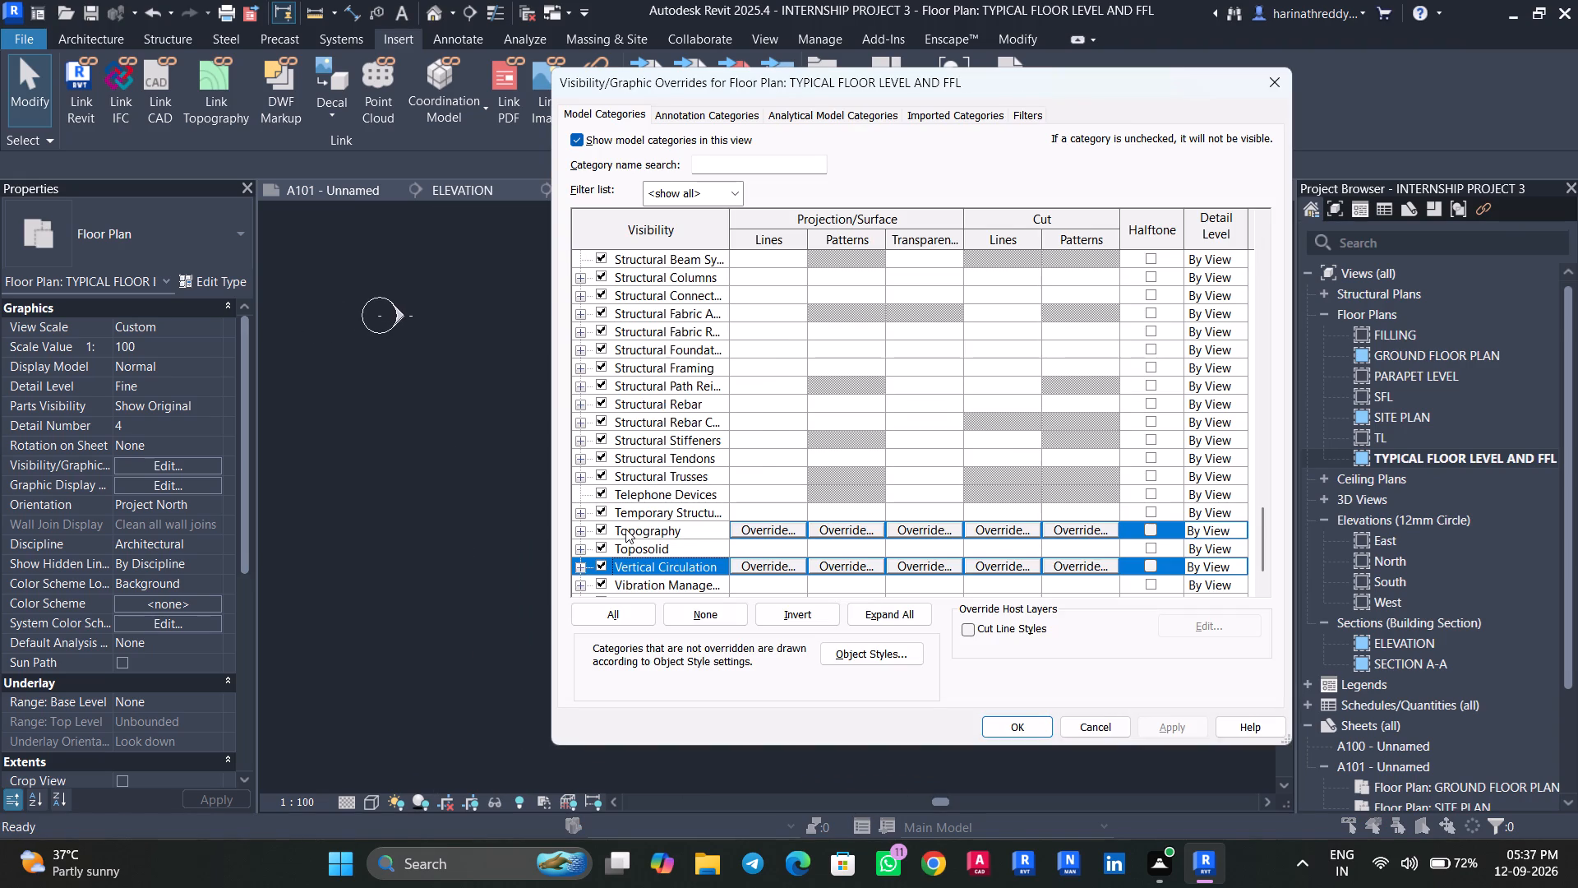
{"action": "key", "text": "e"}
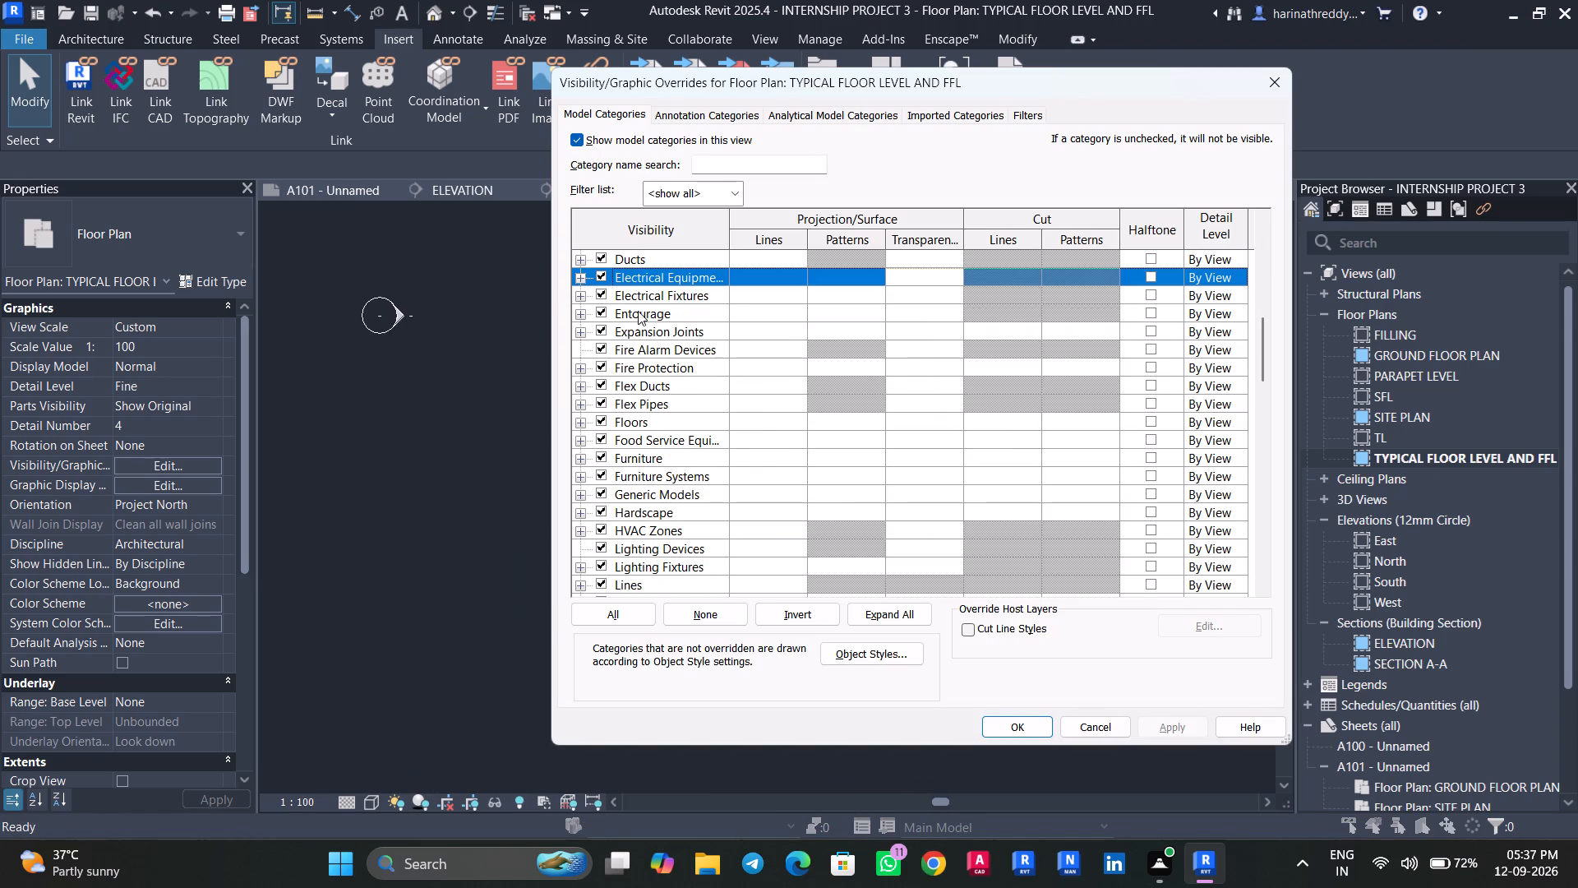
{"action": "scroll", "coordinate": [635, 348], "scroll_direction": "up", "scroll_amount": 2}
{"action": "scroll", "coordinate": [691, 395], "scroll_direction": "down", "scroll_amount": 1}
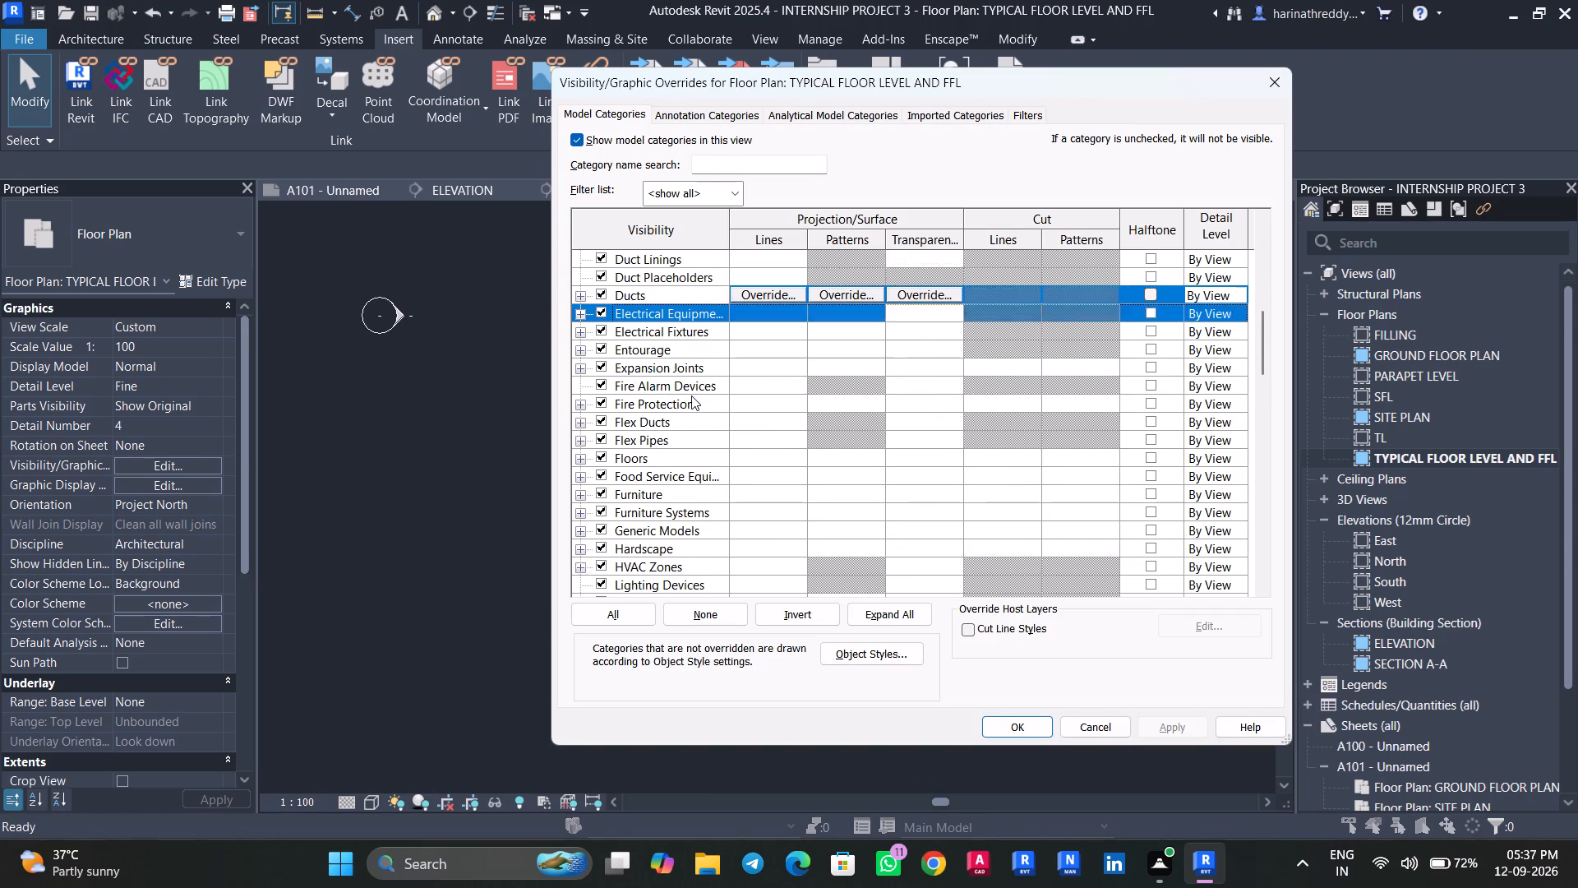
{"action": "left_click", "coordinate": [717, 110]}
{"action": "left_click", "coordinate": [625, 380]}
{"action": "key", "text": "e"}
{"action": "scroll", "coordinate": [635, 537], "scroll_direction": "down", "scroll_amount": 2}
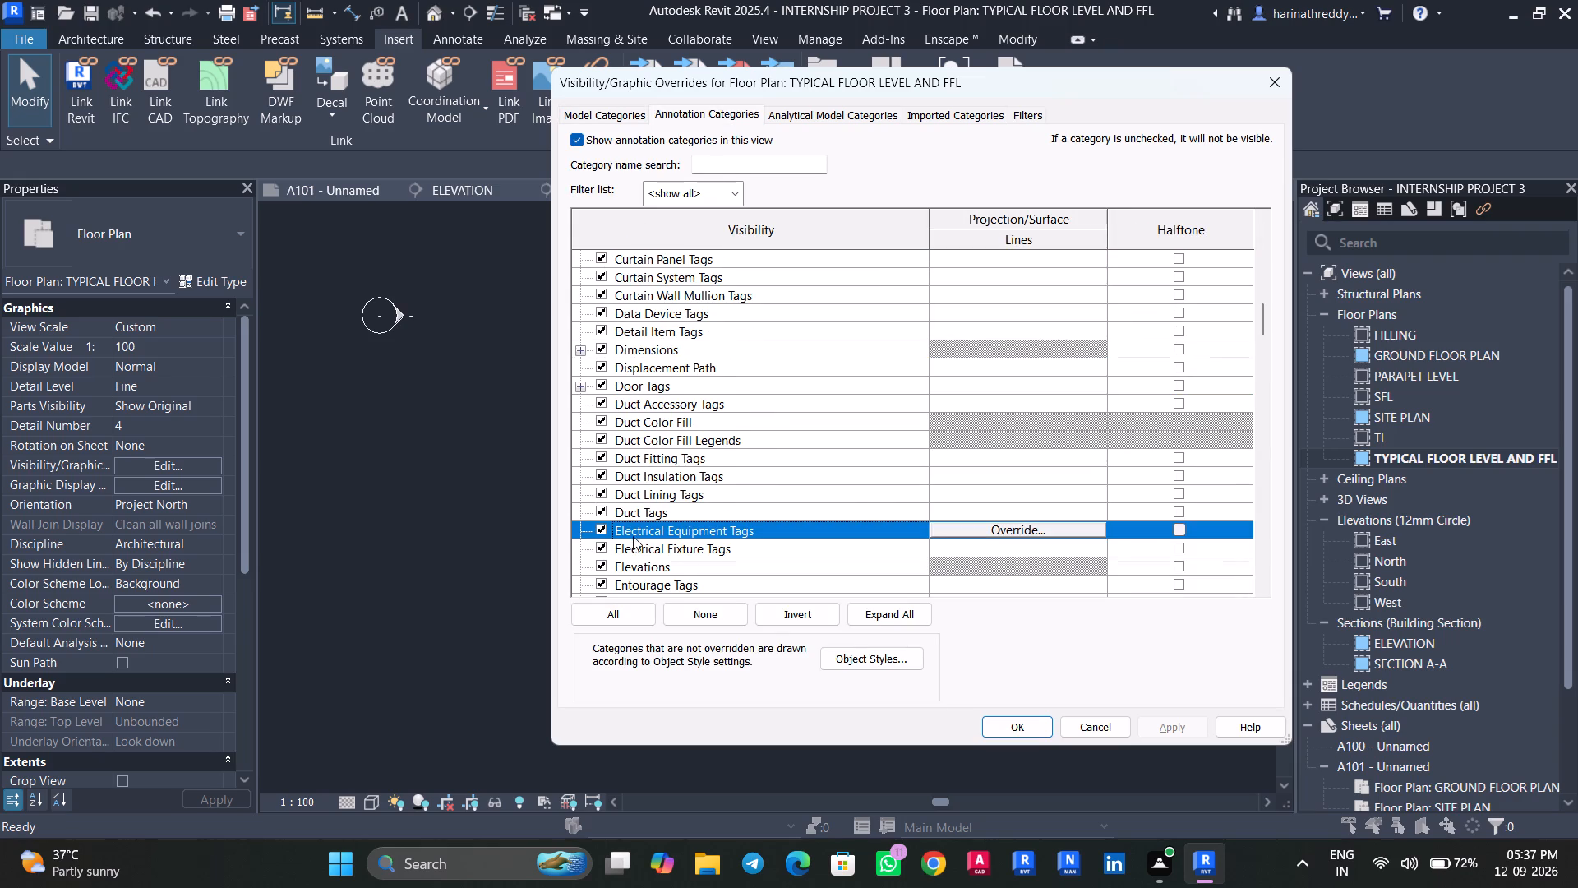
{"action": "left_click", "coordinate": [595, 567]}
{"action": "left_click", "coordinate": [1165, 733]}
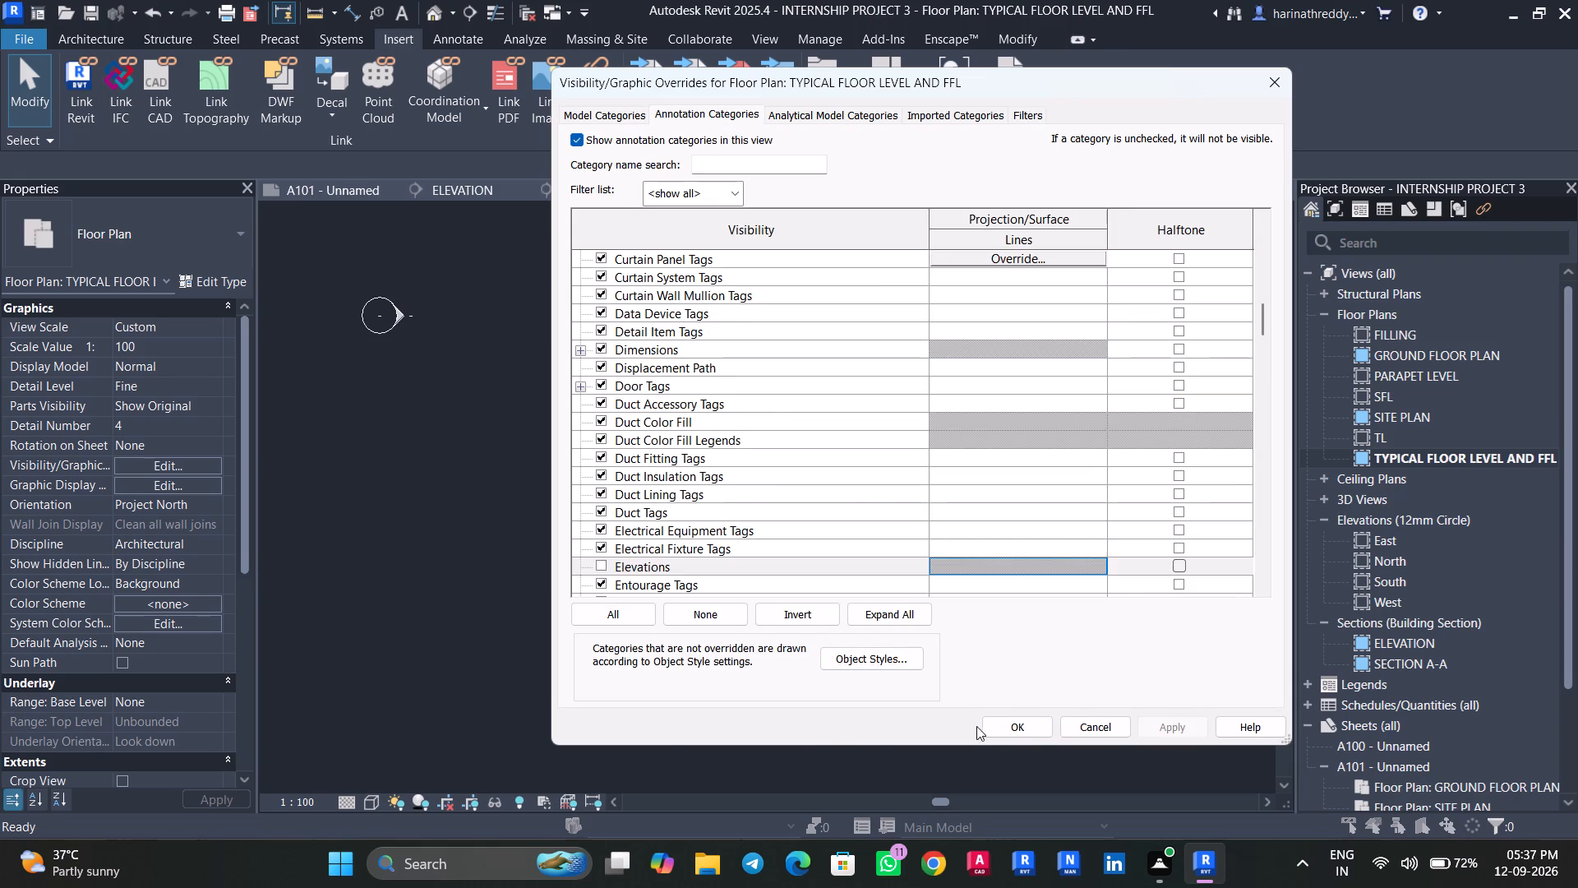
{"action": "left_click", "coordinate": [994, 726]}
Inspect the SITE PLAN and ELEVATION views for leftover elevation marks, and review the whole layout on sheet A101.
{"action": "double_click", "coordinate": [1395, 416]}
{"action": "scroll", "coordinate": [1151, 529], "scroll_direction": "down", "scroll_amount": 8}
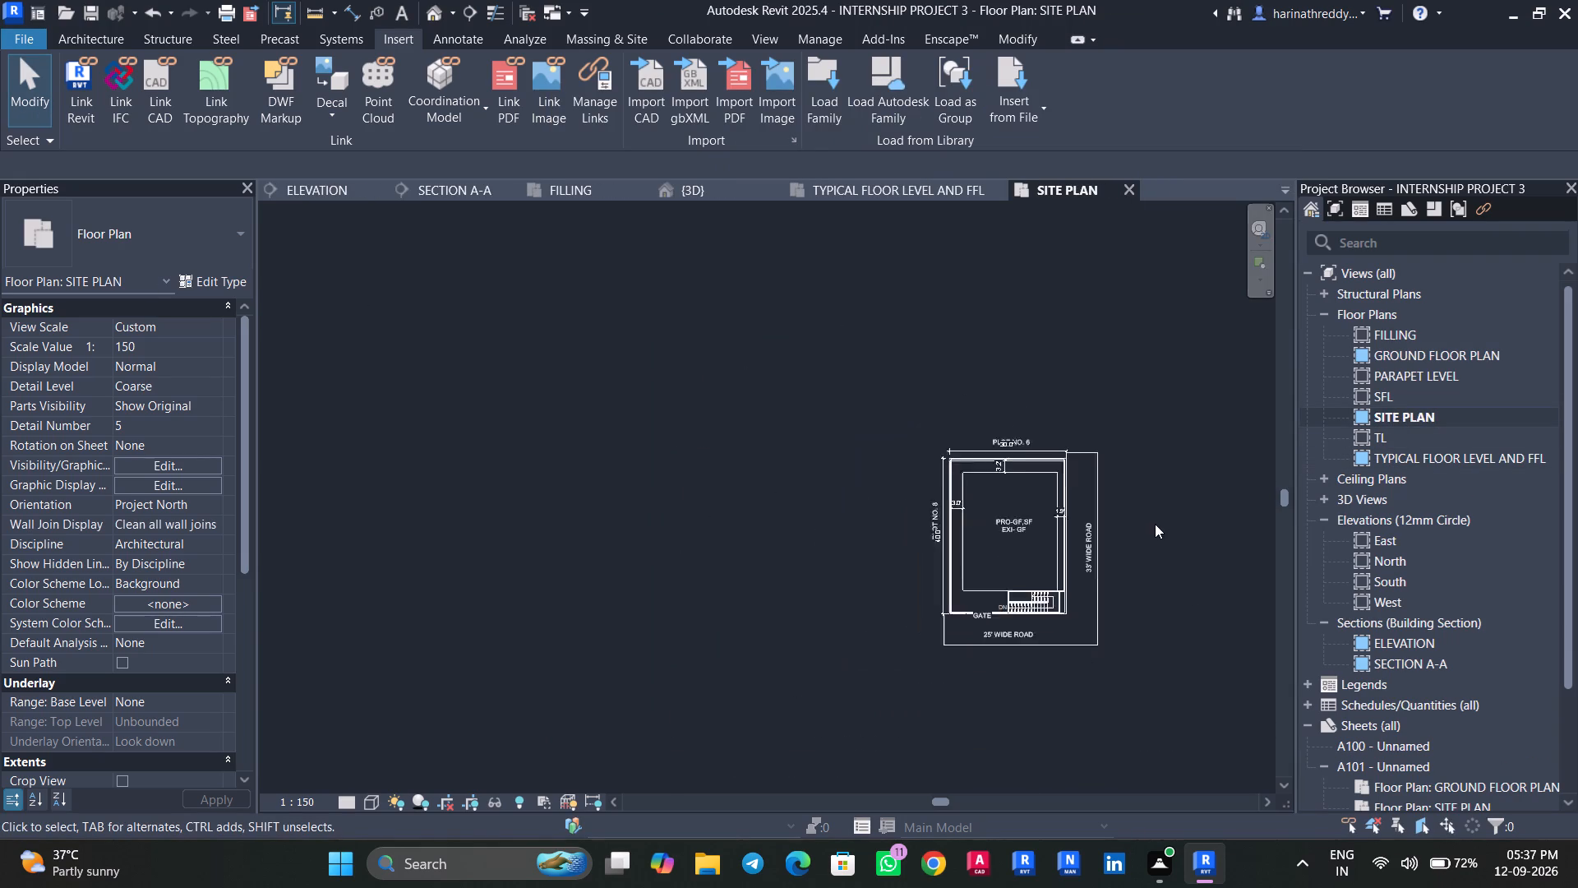
{"action": "double_click", "coordinate": [1384, 641]}
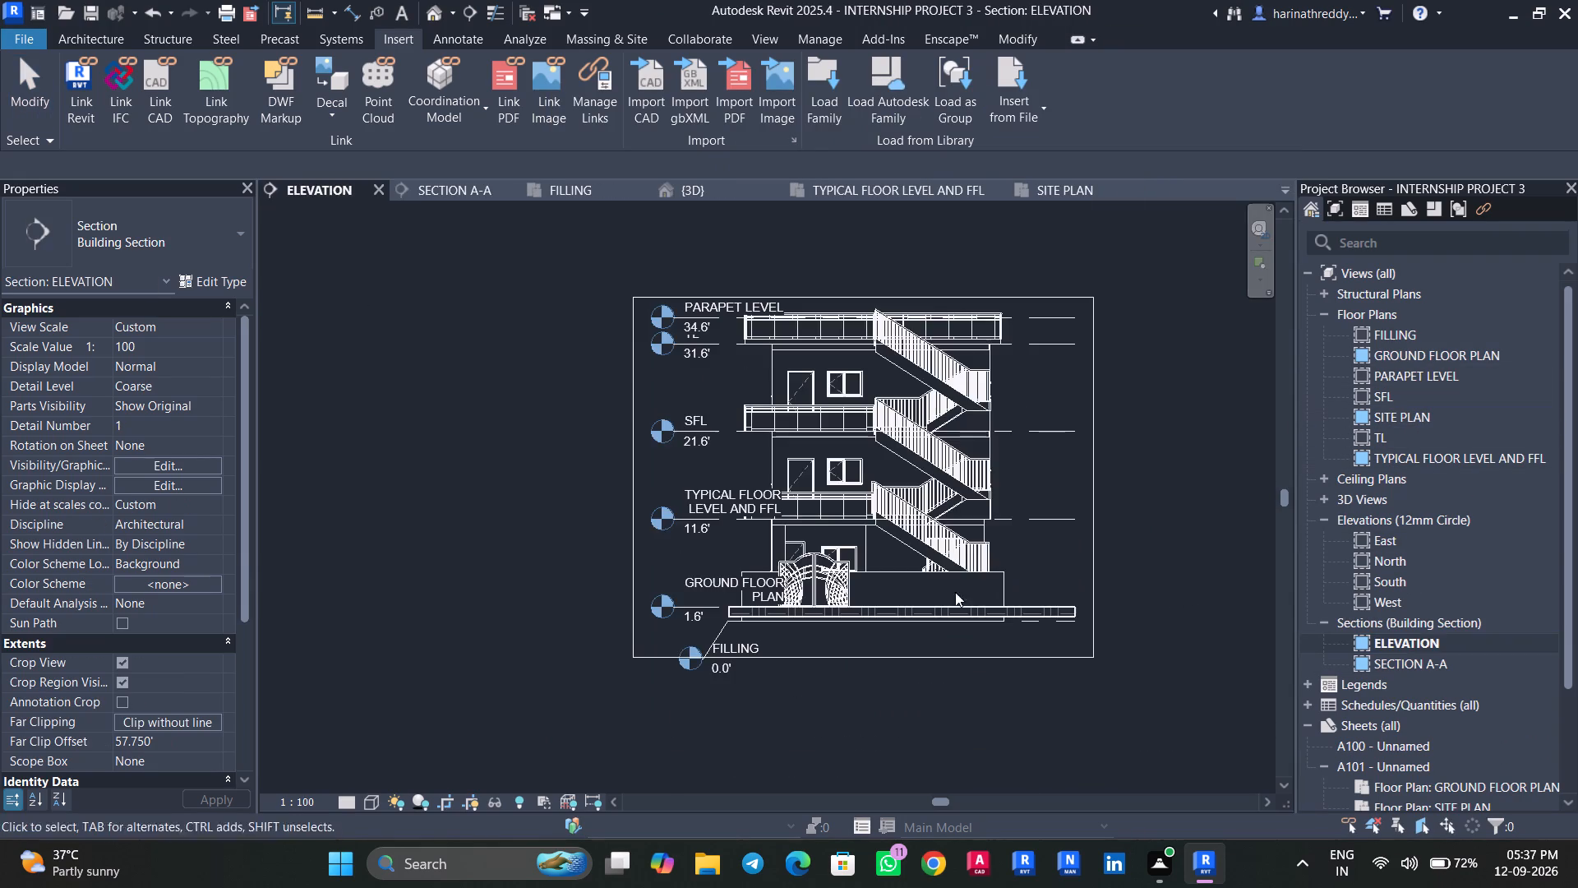
{"action": "scroll", "coordinate": [857, 697], "scroll_direction": "down", "scroll_amount": 3}
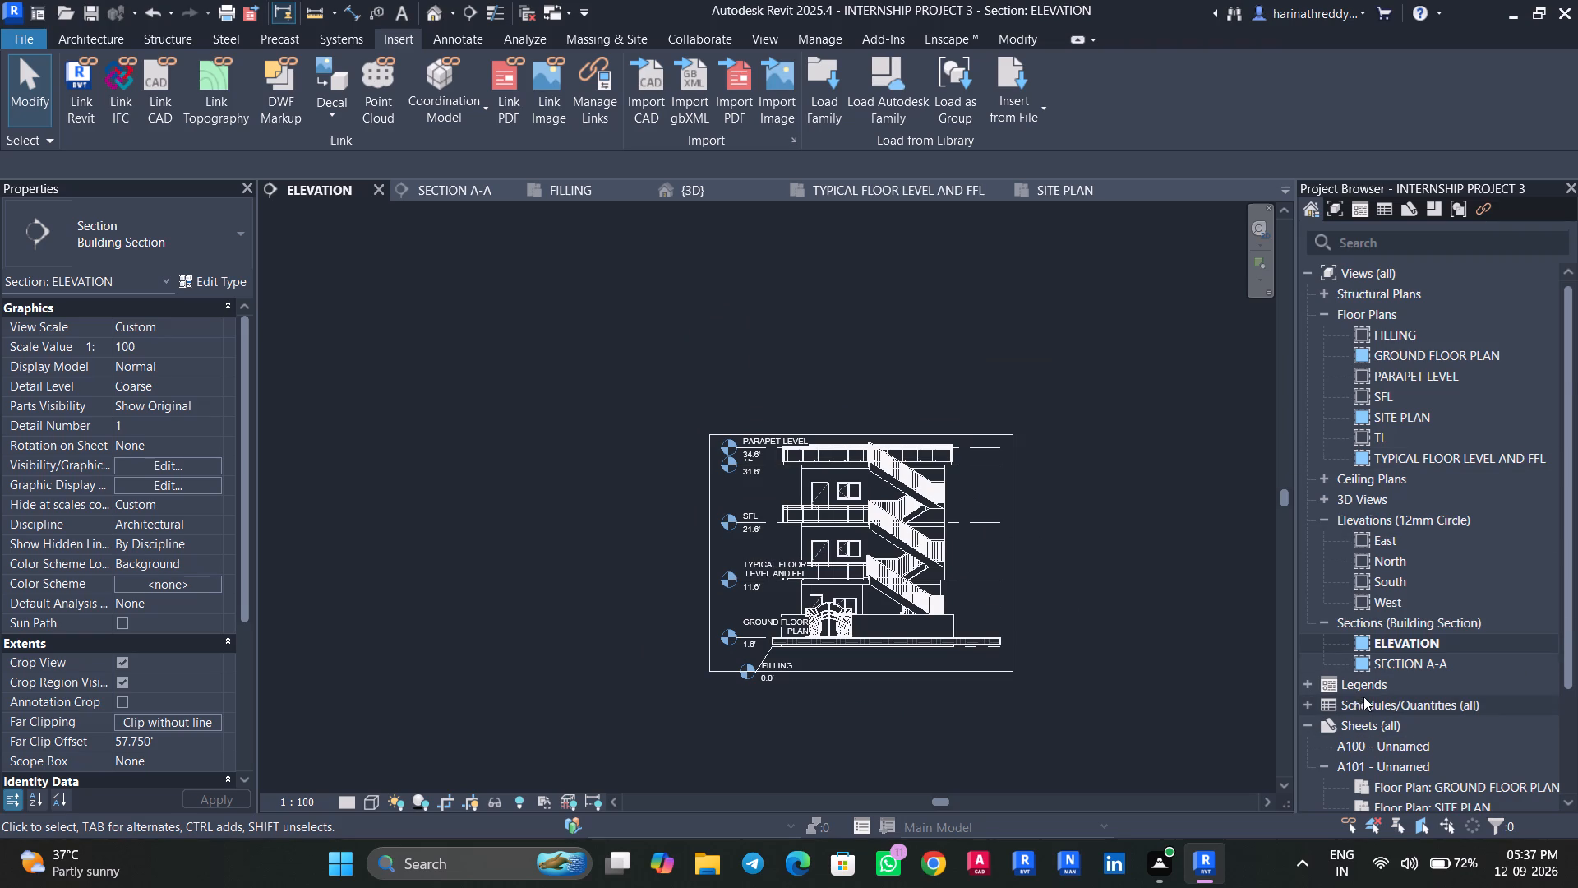
{"action": "scroll", "coordinate": [1363, 696], "scroll_direction": "down", "scroll_amount": 3}
{"action": "double_click", "coordinate": [1399, 639]}
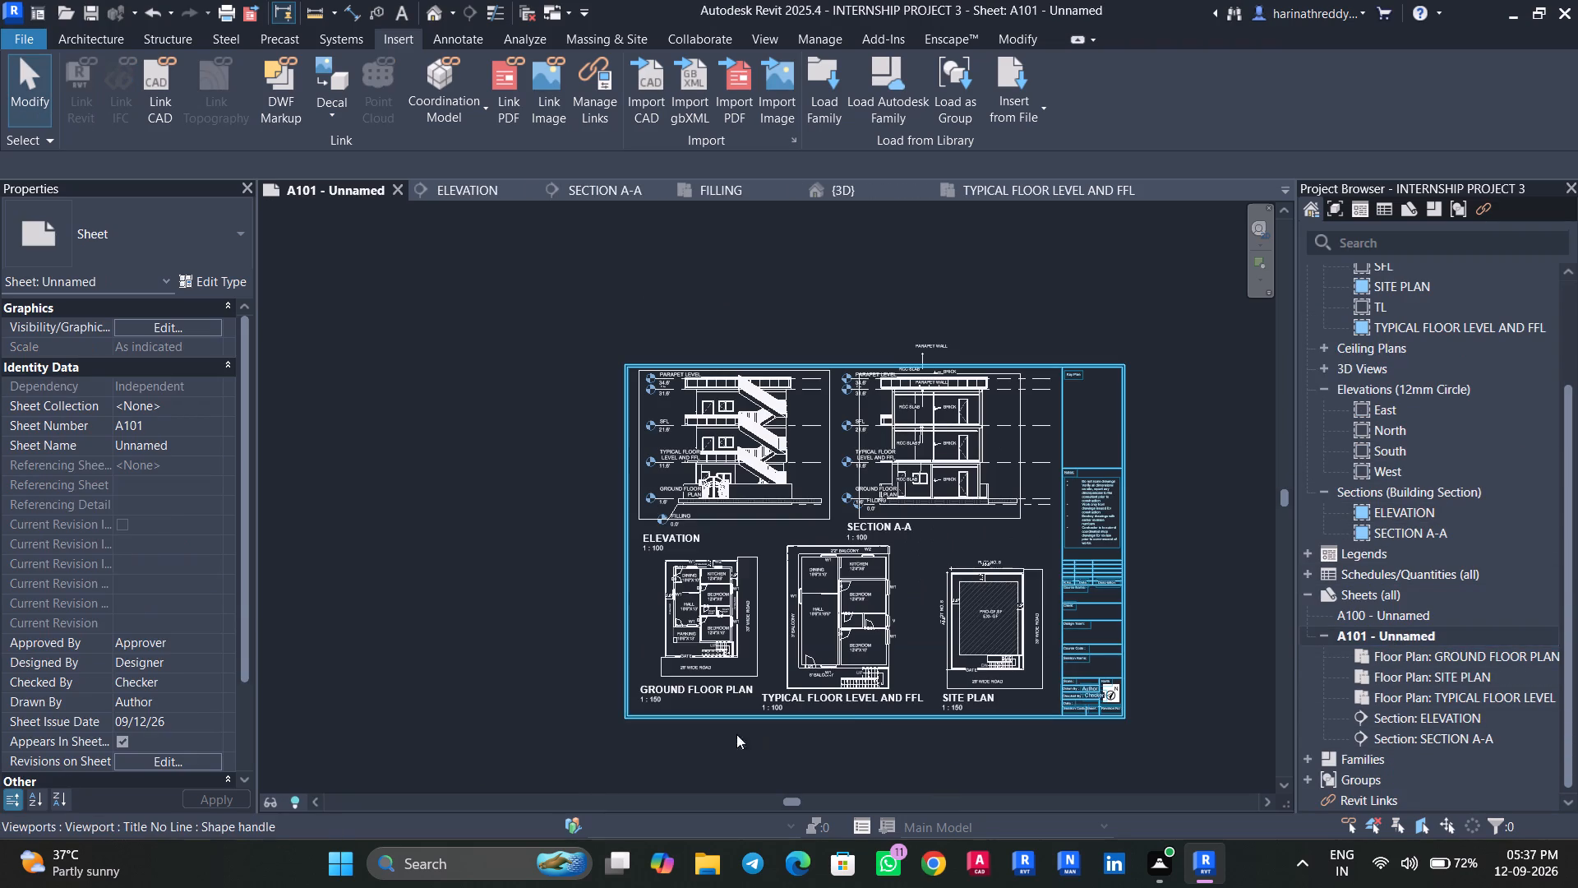
{"action": "scroll", "coordinate": [955, 754], "scroll_direction": "up", "scroll_amount": 4}
{"action": "scroll", "coordinate": [984, 755], "scroll_direction": "down", "scroll_amount": 2}
{"action": "middle_click_drag", "start_coordinate": [982, 752], "coordinate": [934, 761]}
Save the project.
{"action": "key", "text": "ctrl+s"}
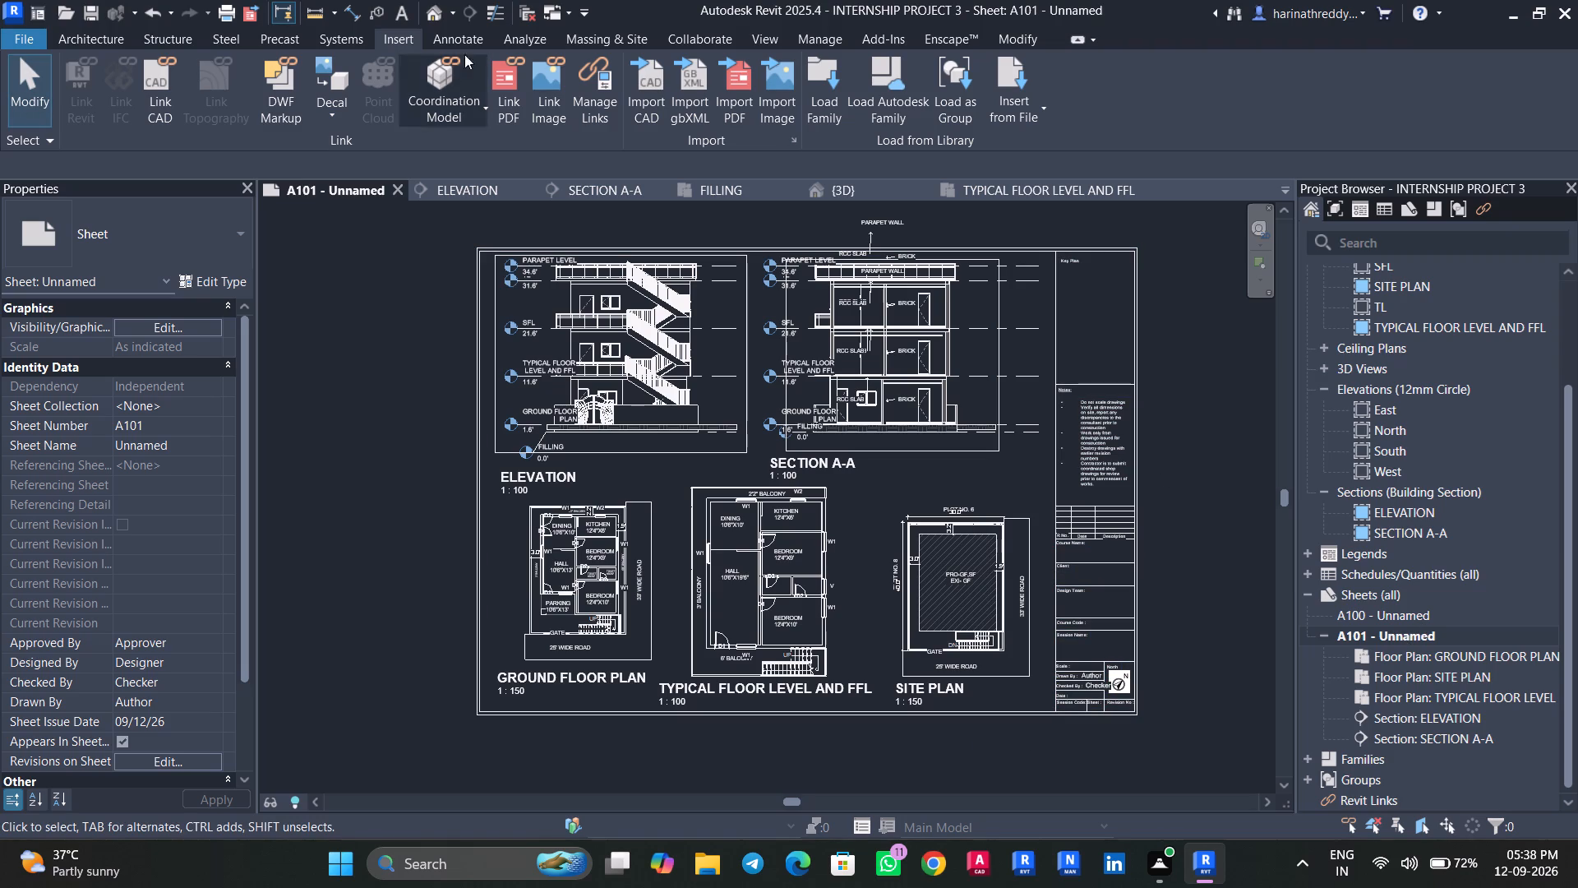
Open the PDF export settings for sheet A101.
{"action": "left_click", "coordinate": [259, 18]}
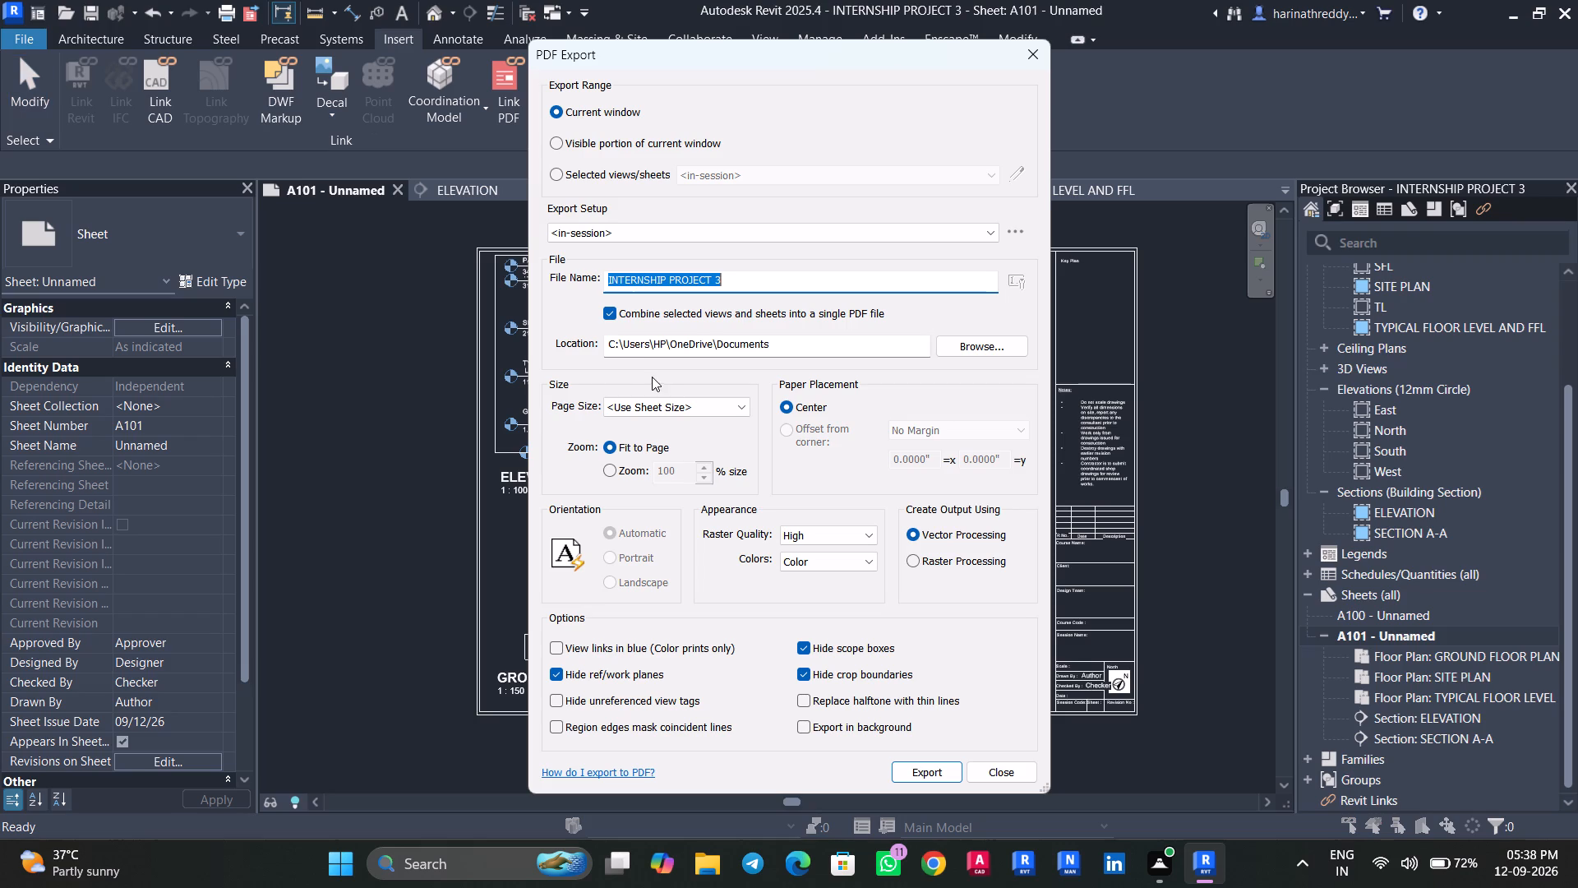
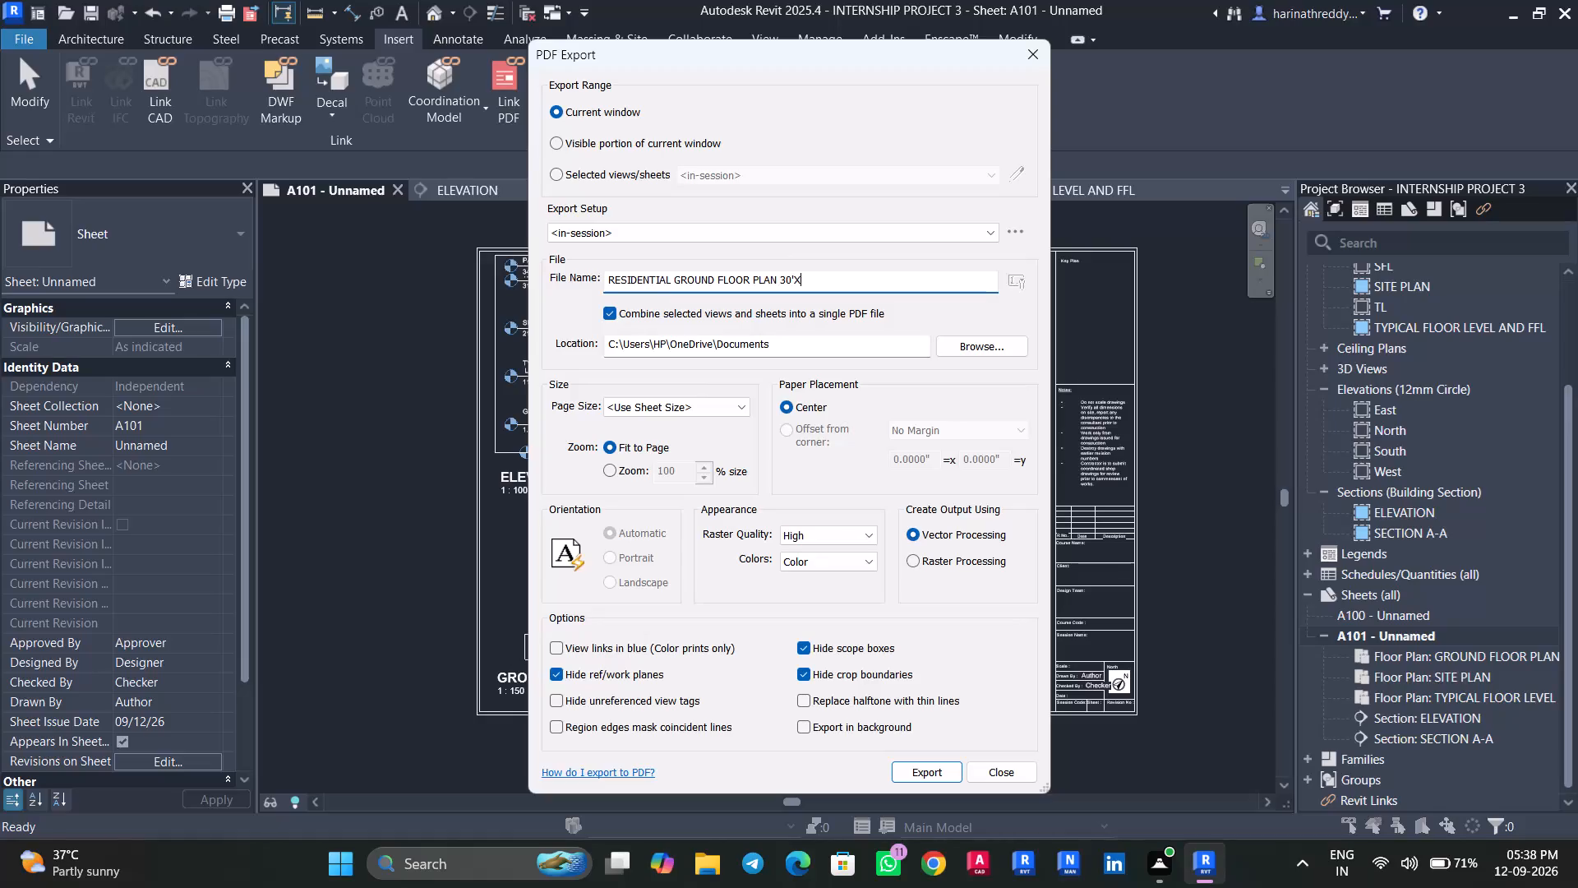
Complete the export file name as RESIDENTIAL GROUND FLOOR PLAN 30'X40'.
{"action": "type", "text": "40"}
{"action": "key", "text": "apostrophe"}
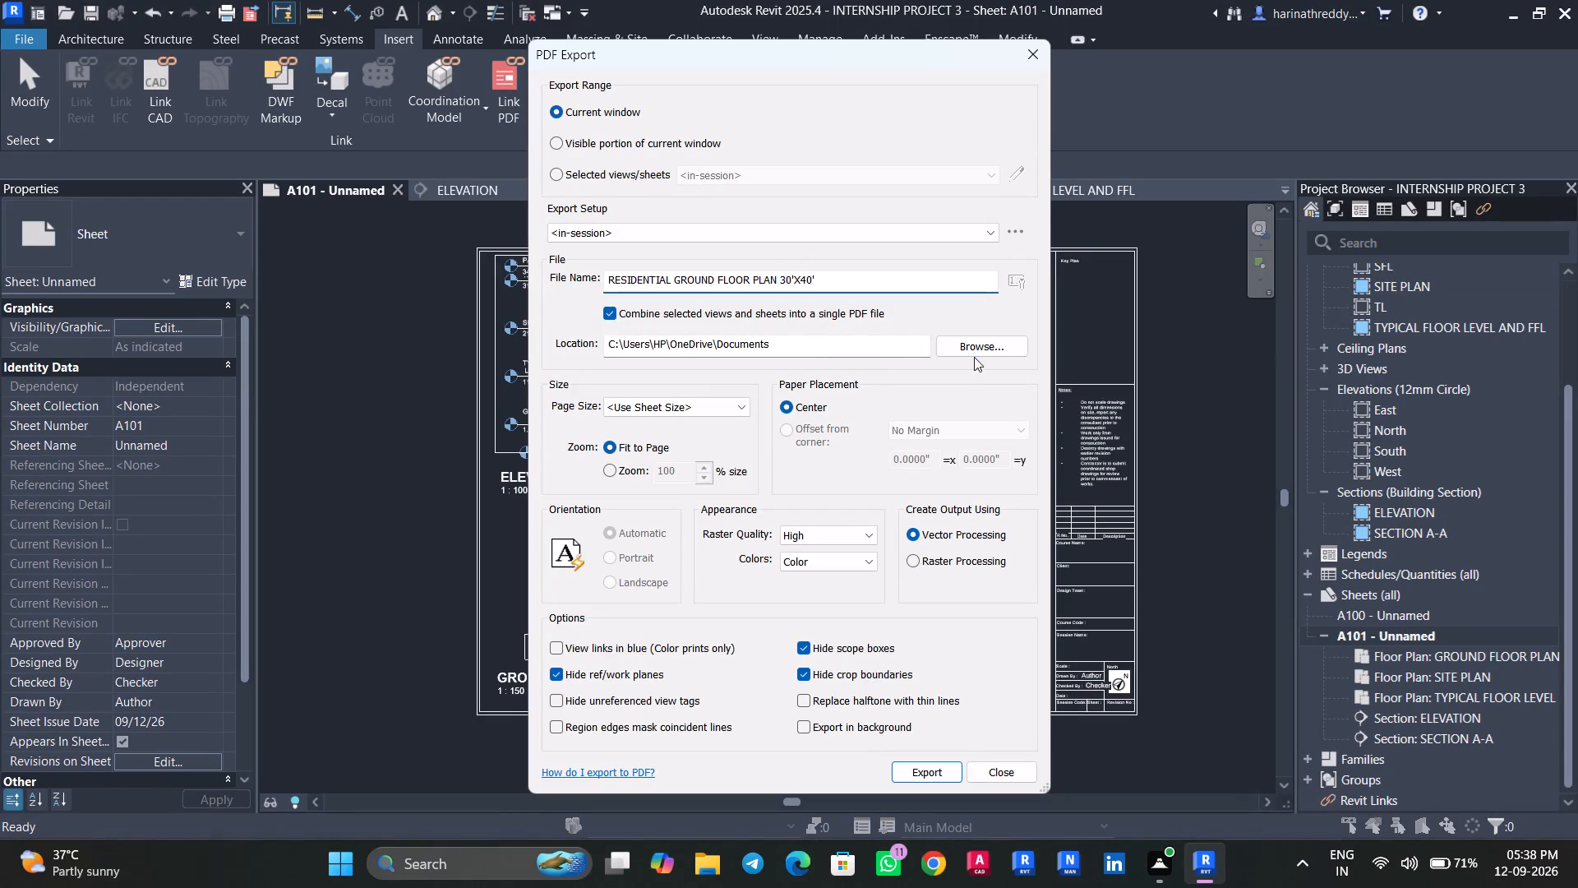
Set the Downloads folder as the save location for the exported PDF.
{"action": "left_click", "coordinate": [975, 357]}
{"action": "left_click", "coordinate": [598, 579]}
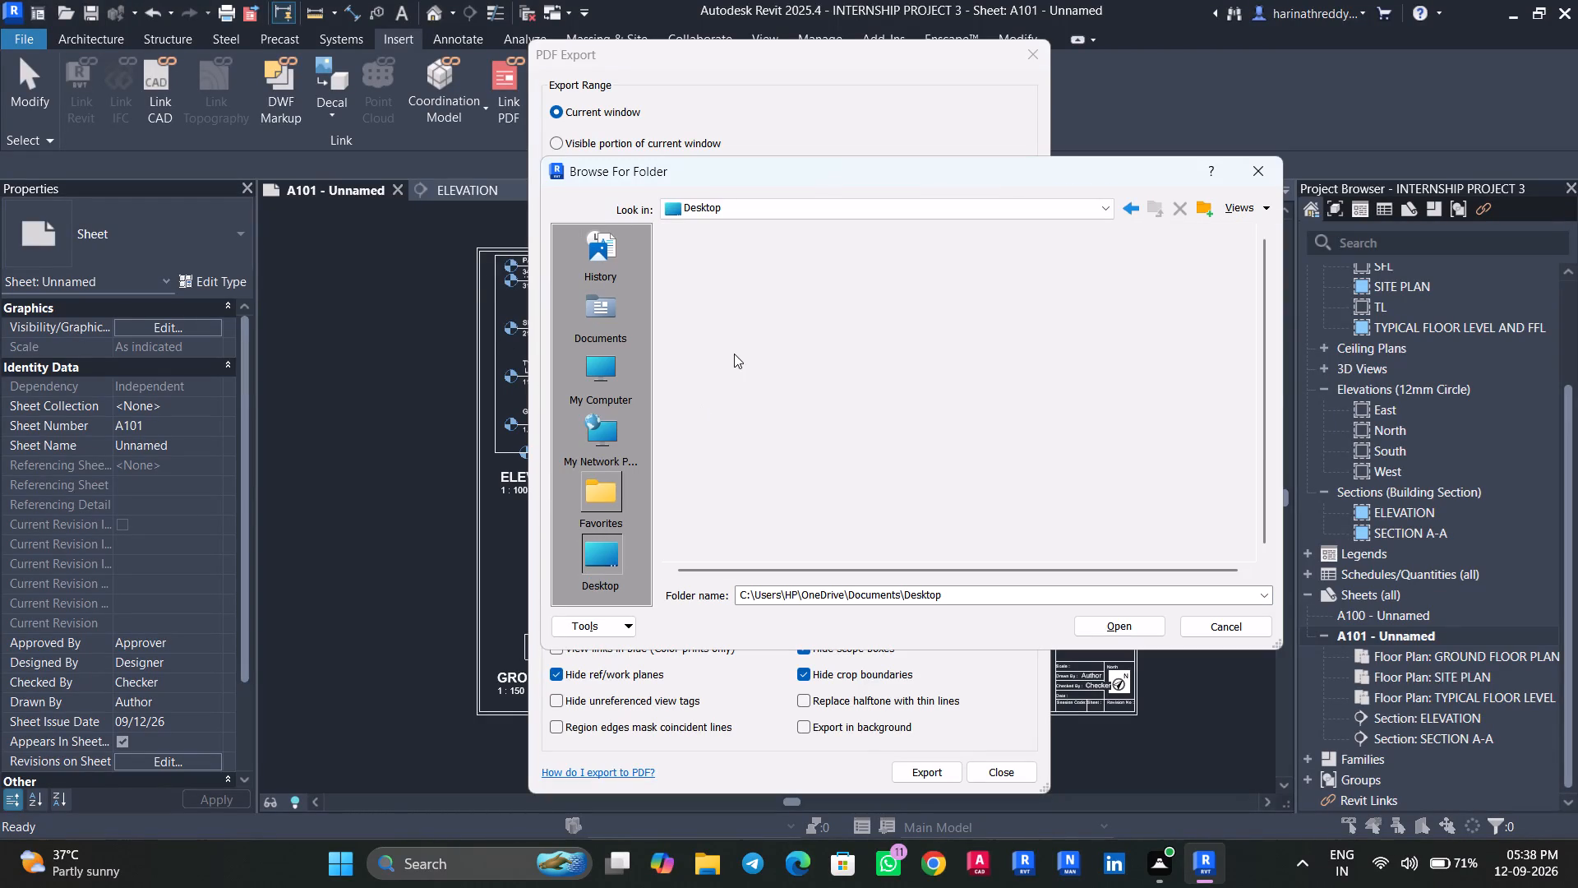
{"action": "left_click", "coordinate": [745, 448]}
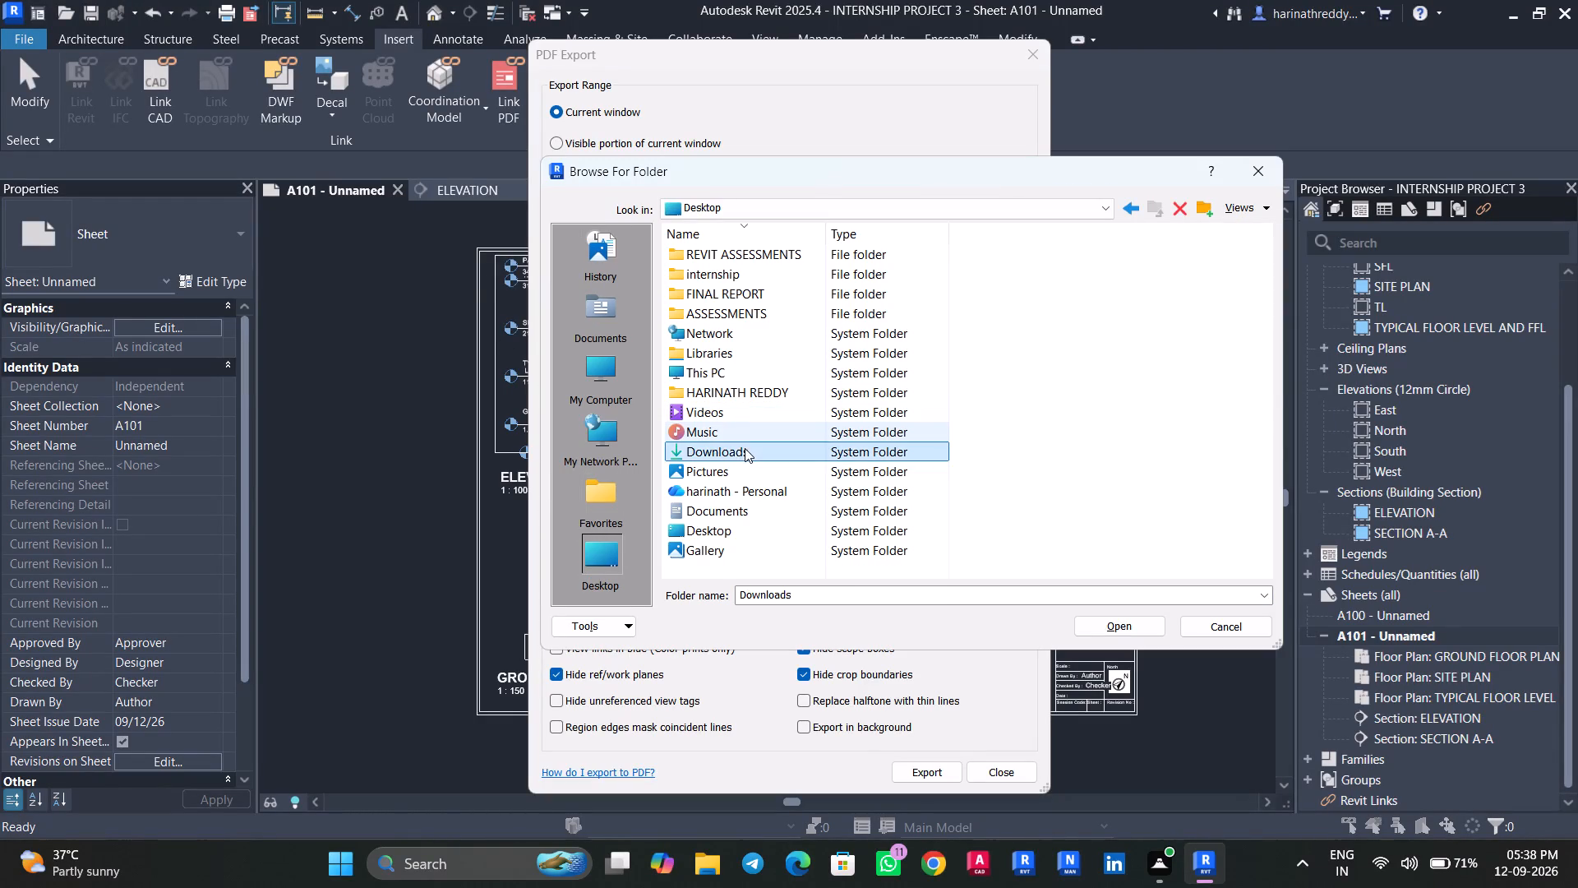
{"action": "left_click", "coordinate": [745, 448]}
{"action": "left_click", "coordinate": [1119, 631]}
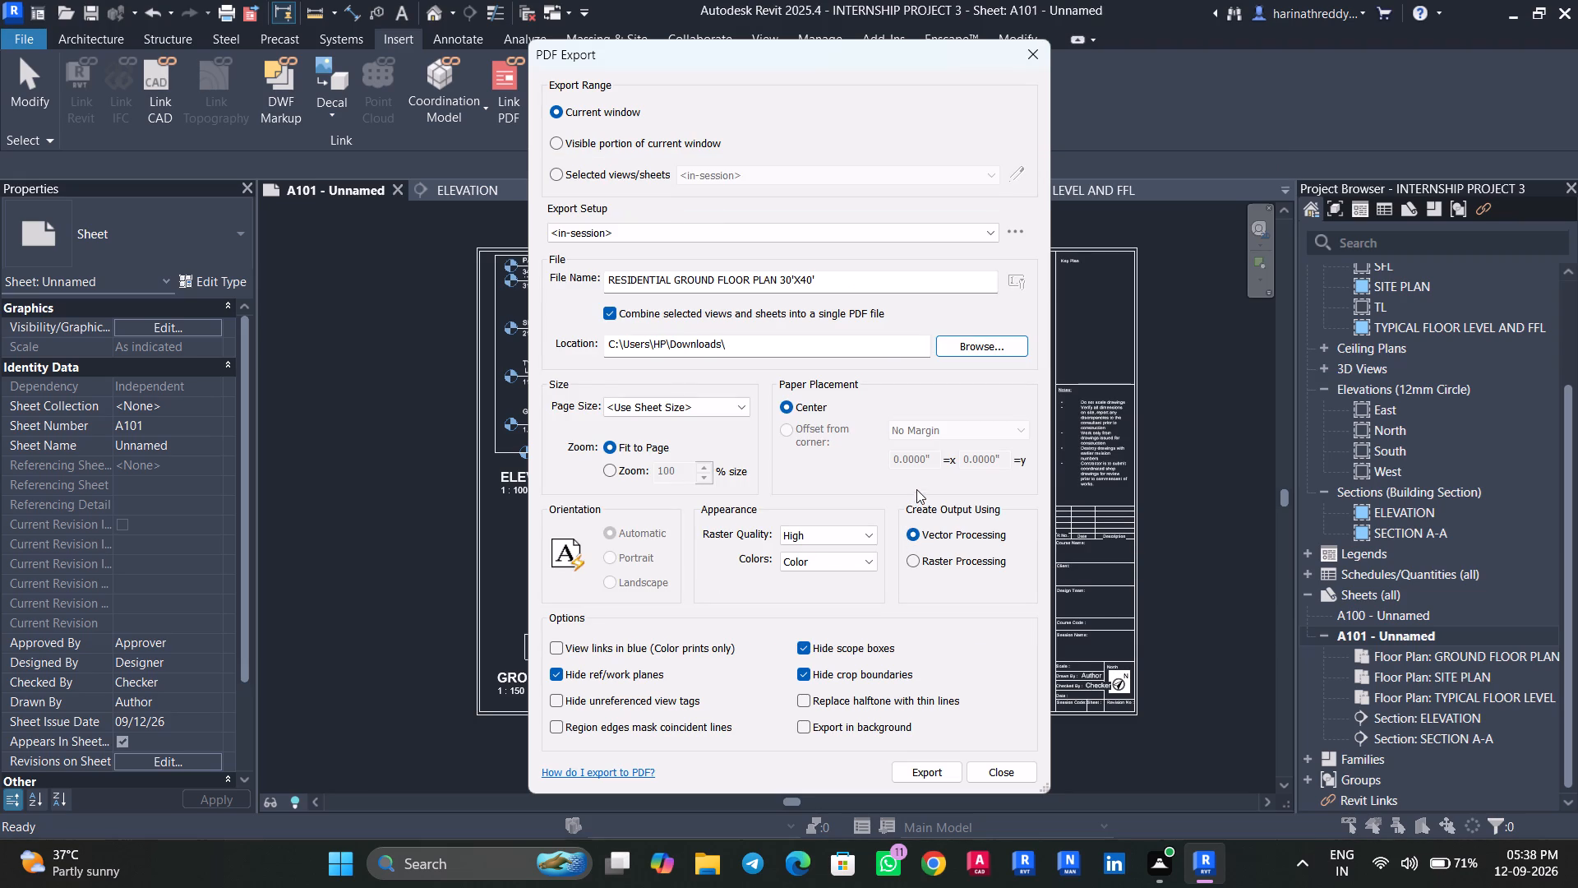
Set the export range to the visible portion of the current window, and check the export setup, raster quality and colour options.
{"action": "left_click", "coordinate": [629, 133]}
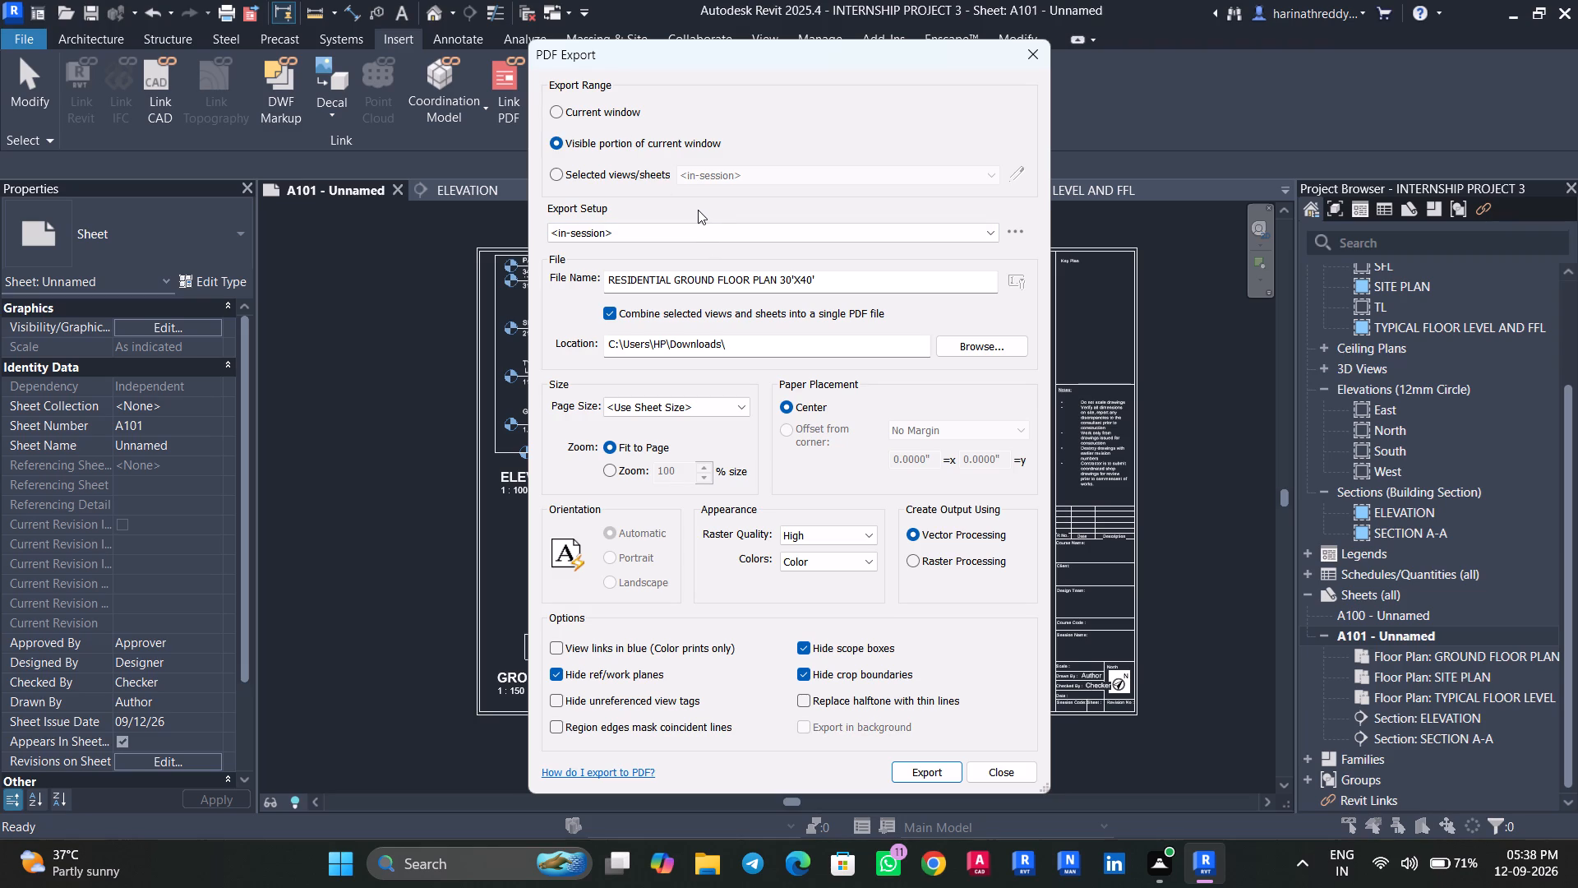
{"action": "left_click", "coordinate": [974, 222]}
{"action": "left_click", "coordinate": [980, 229]}
{"action": "left_click", "coordinate": [980, 229]}
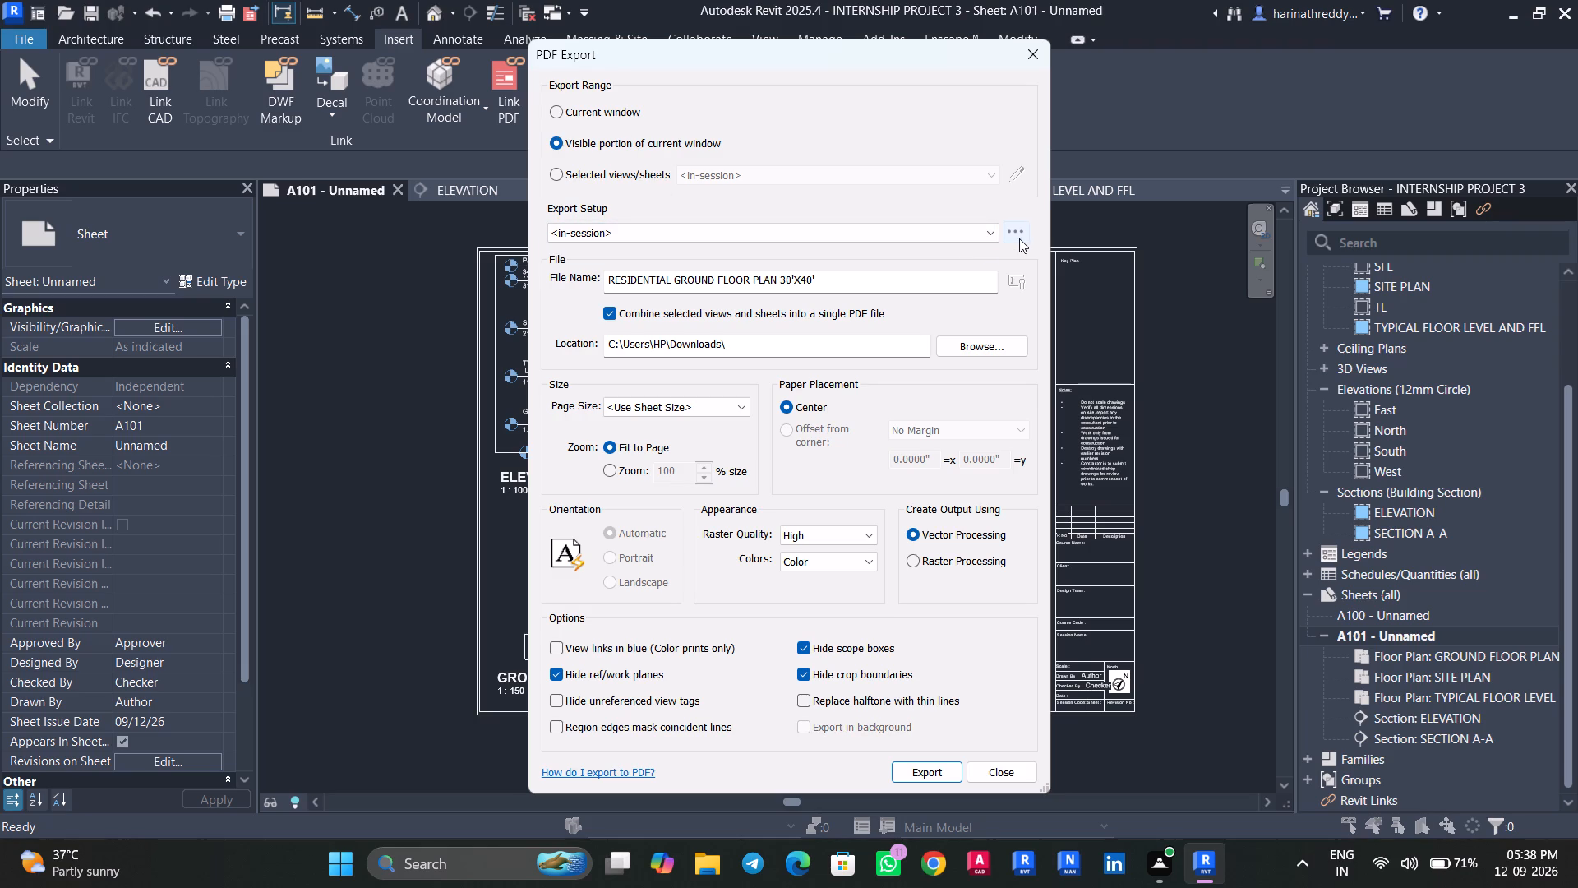
{"action": "left_click", "coordinate": [1021, 239]}
{"action": "left_click", "coordinate": [1018, 239]}
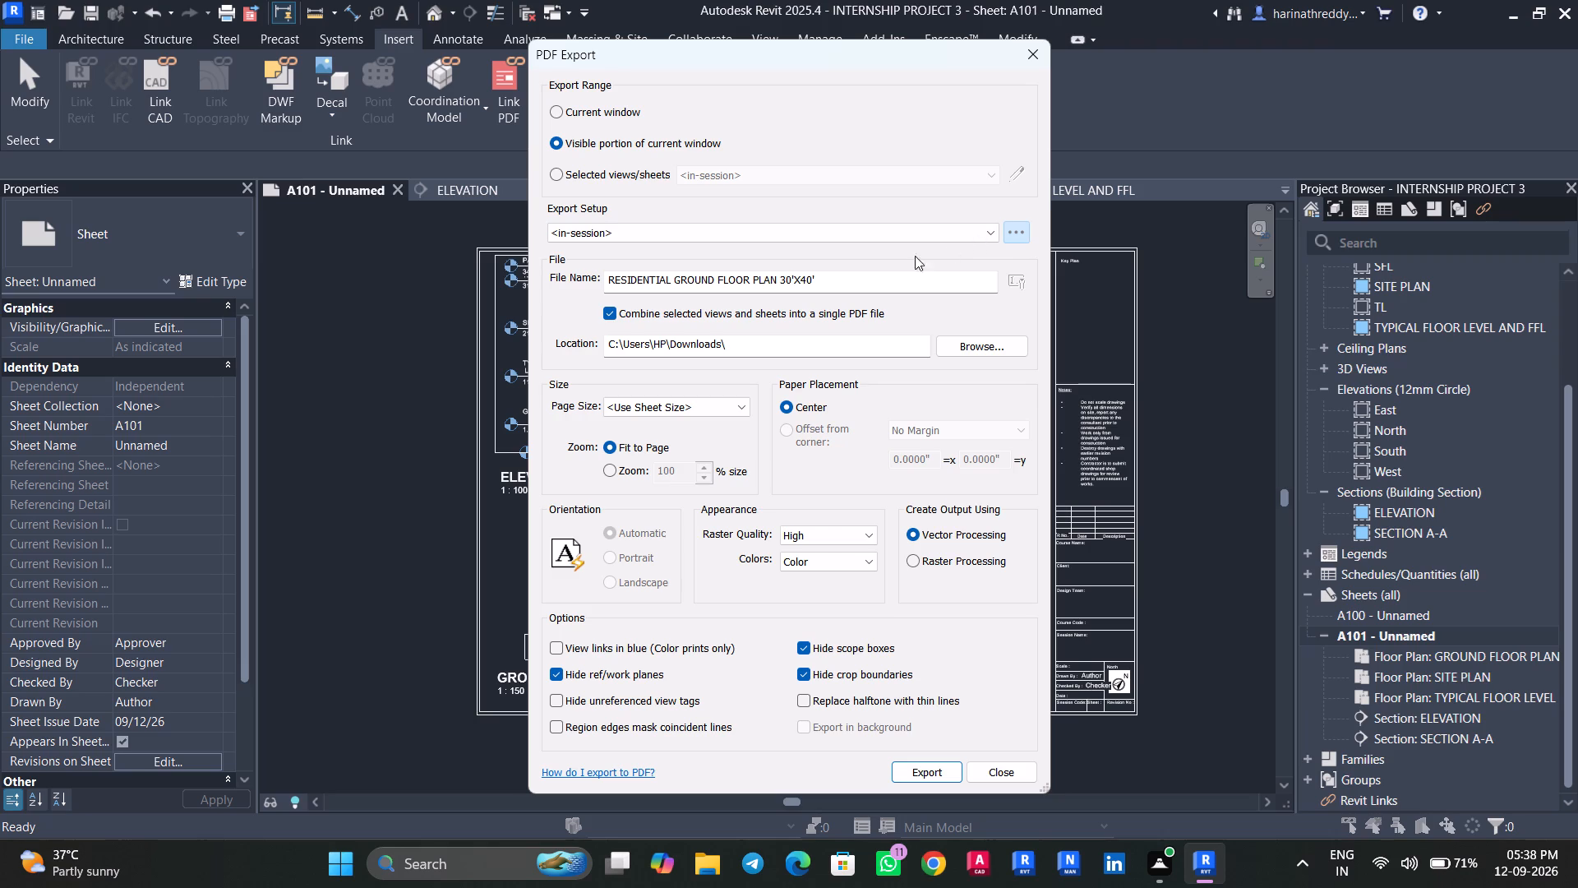
{"action": "left_click", "coordinate": [905, 266]}
{"action": "left_click", "coordinate": [874, 540]}
{"action": "left_click", "coordinate": [866, 537]}
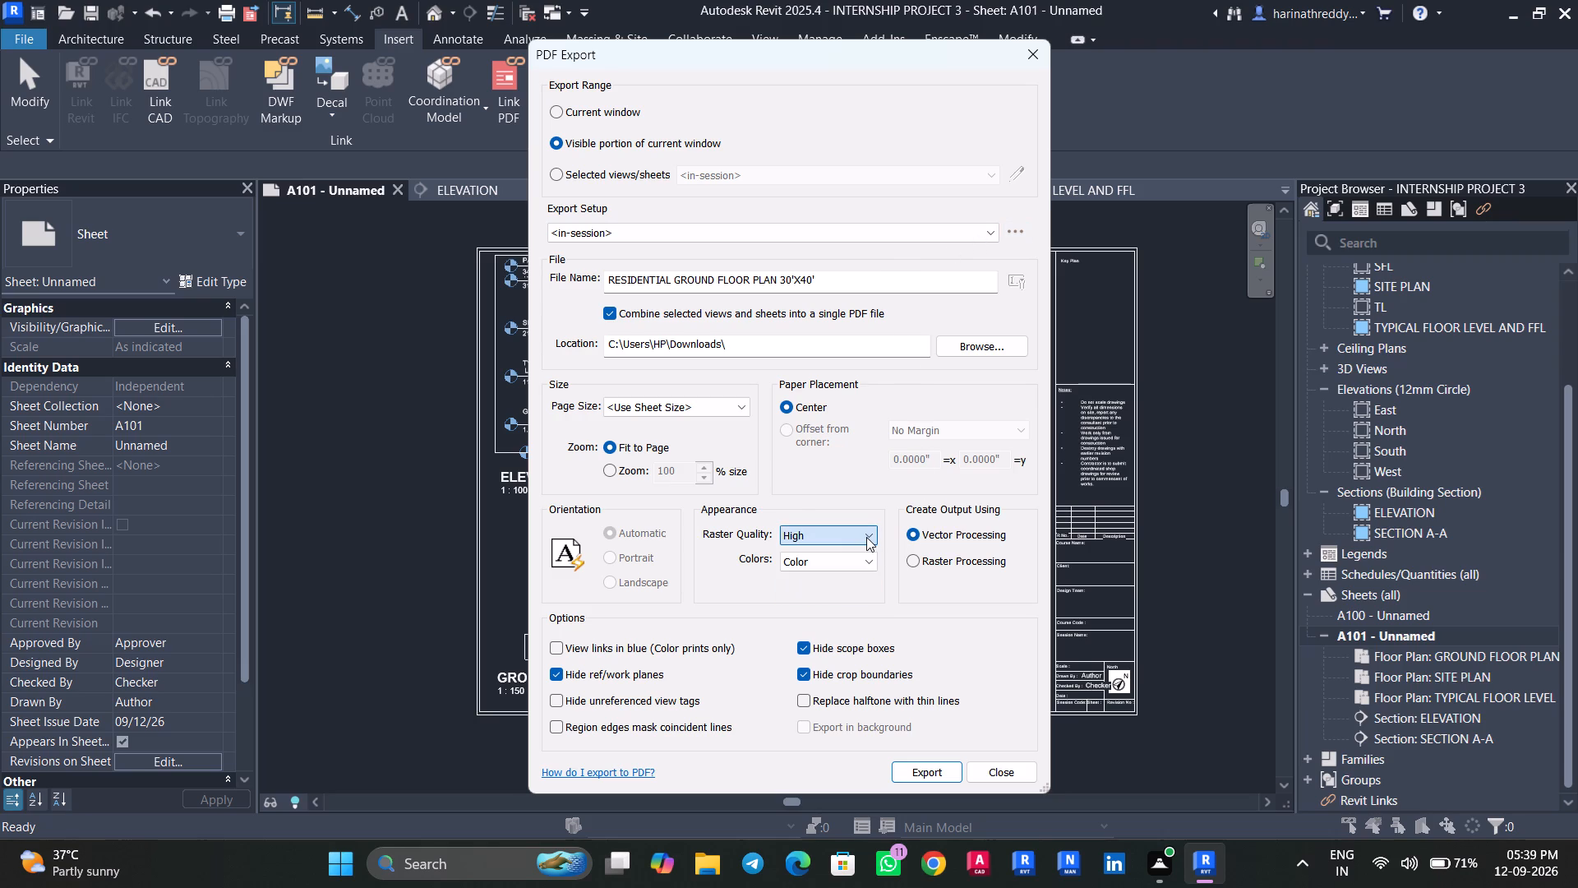
{"action": "left_click", "coordinate": [864, 572]}
{"action": "left_click", "coordinate": [864, 562]}
{"action": "left_click", "coordinate": [864, 562]}
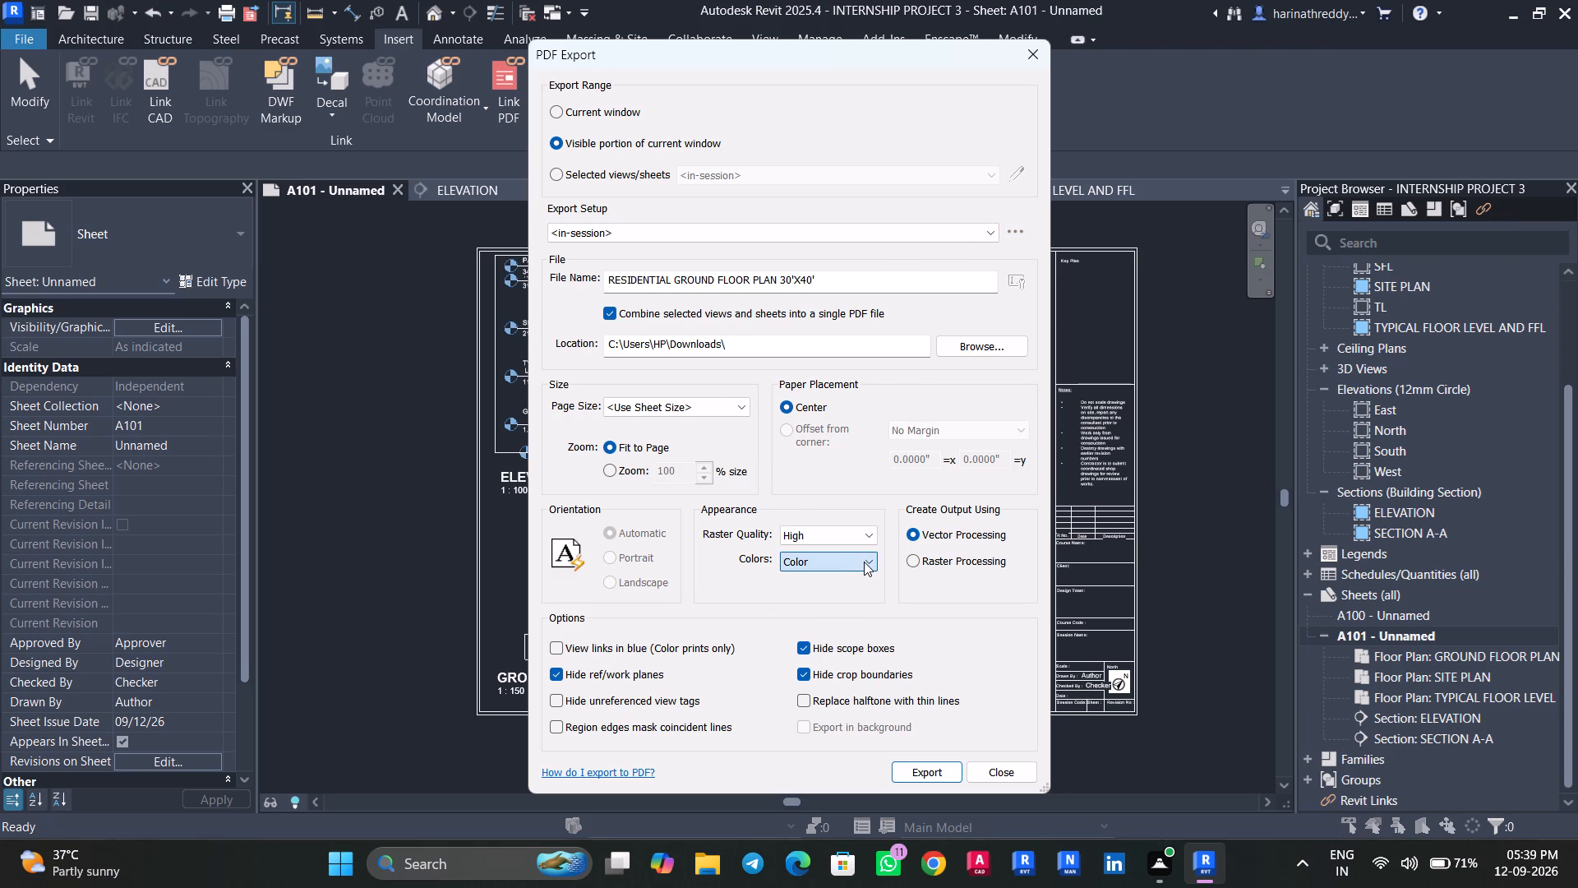
Export the PDF with the page size set to ISO A4 (210 x 297 mm), declining to save the settings for future sessions.
{"action": "left_click", "coordinate": [928, 767]}
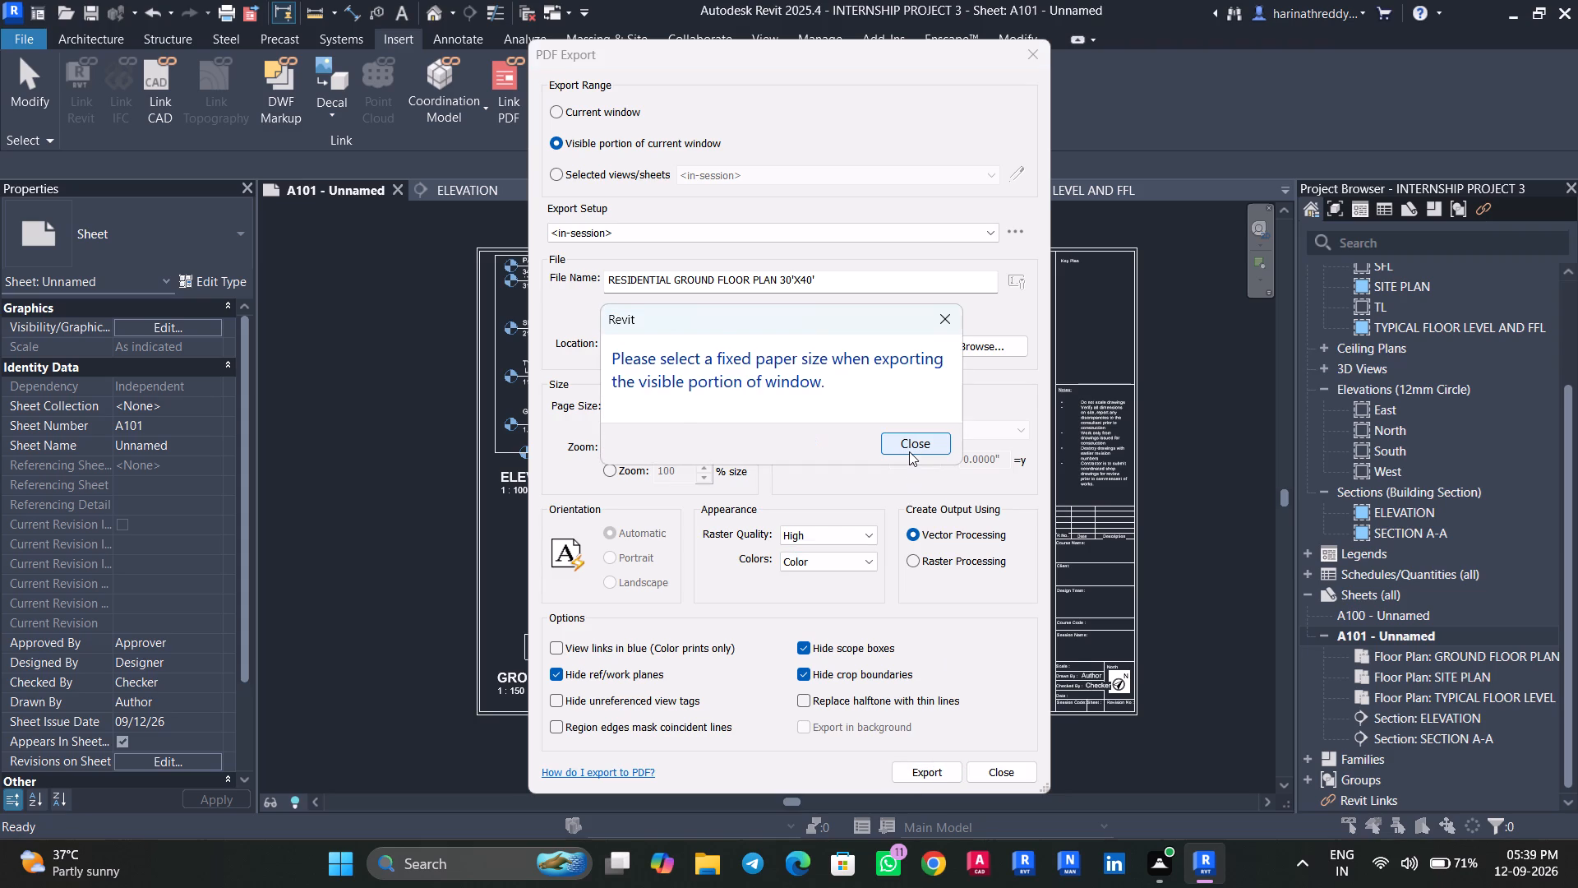
{"action": "left_click", "coordinate": [909, 451]}
{"action": "left_click", "coordinate": [746, 411]}
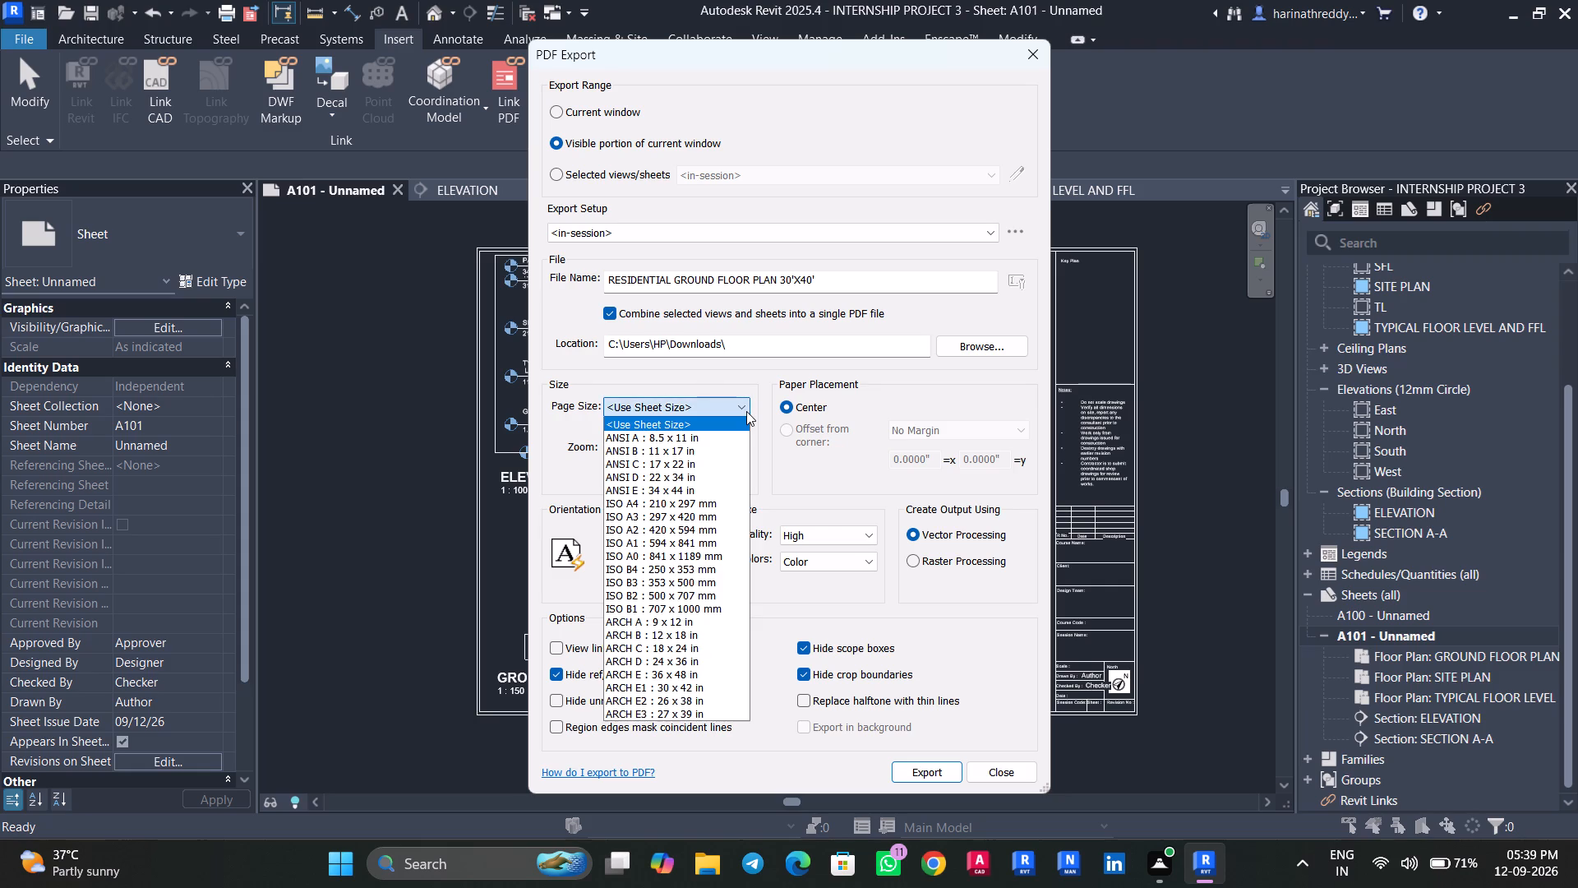
{"action": "left_click", "coordinate": [708, 505]}
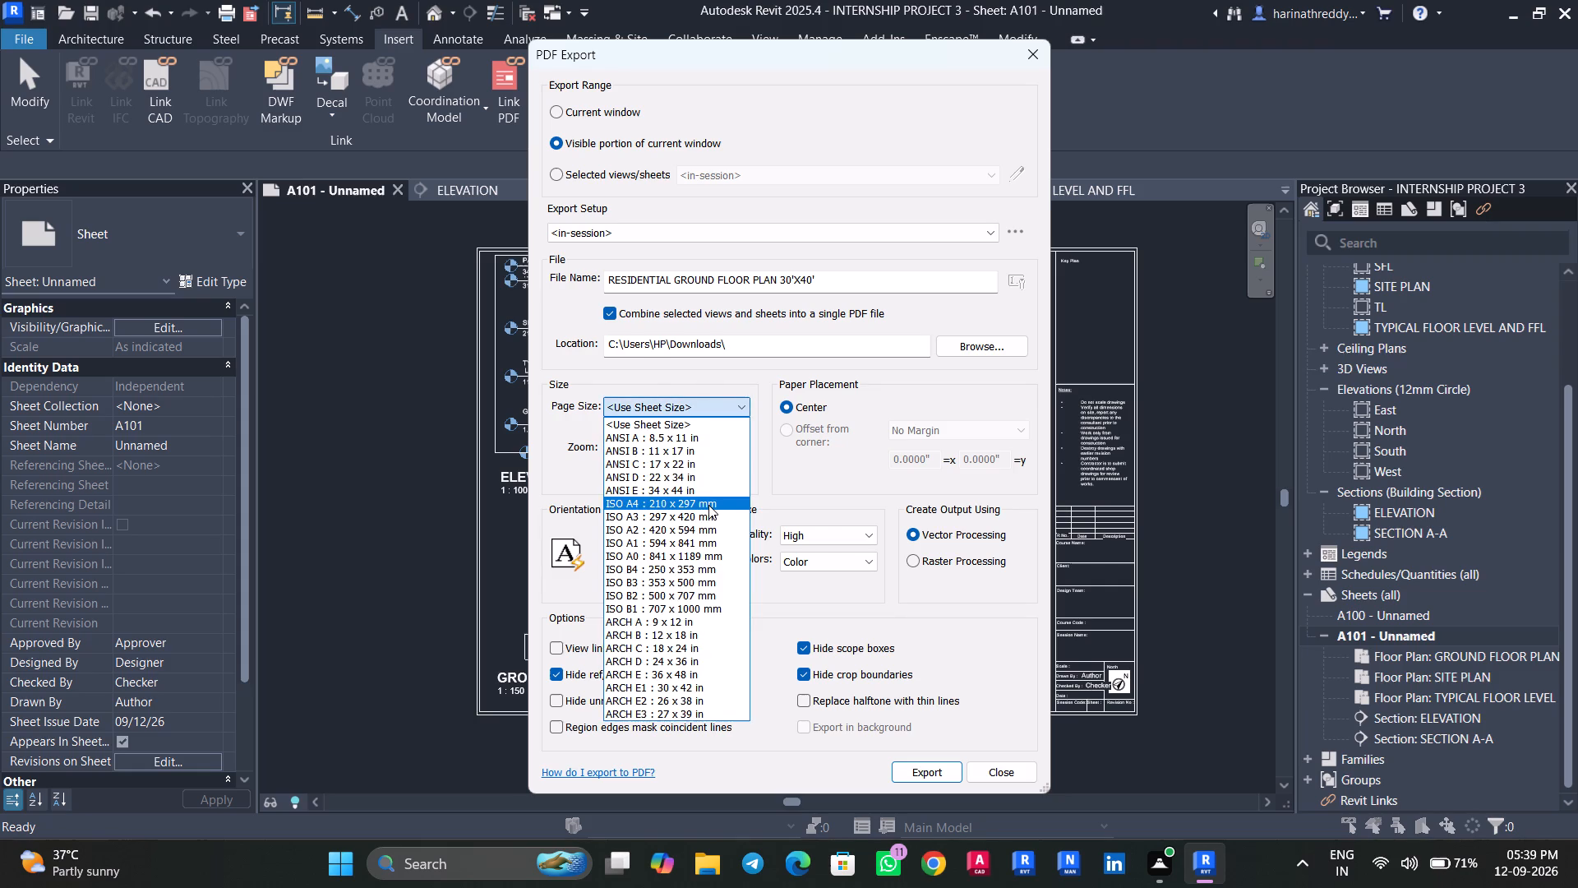
{"action": "left_click", "coordinate": [932, 774]}
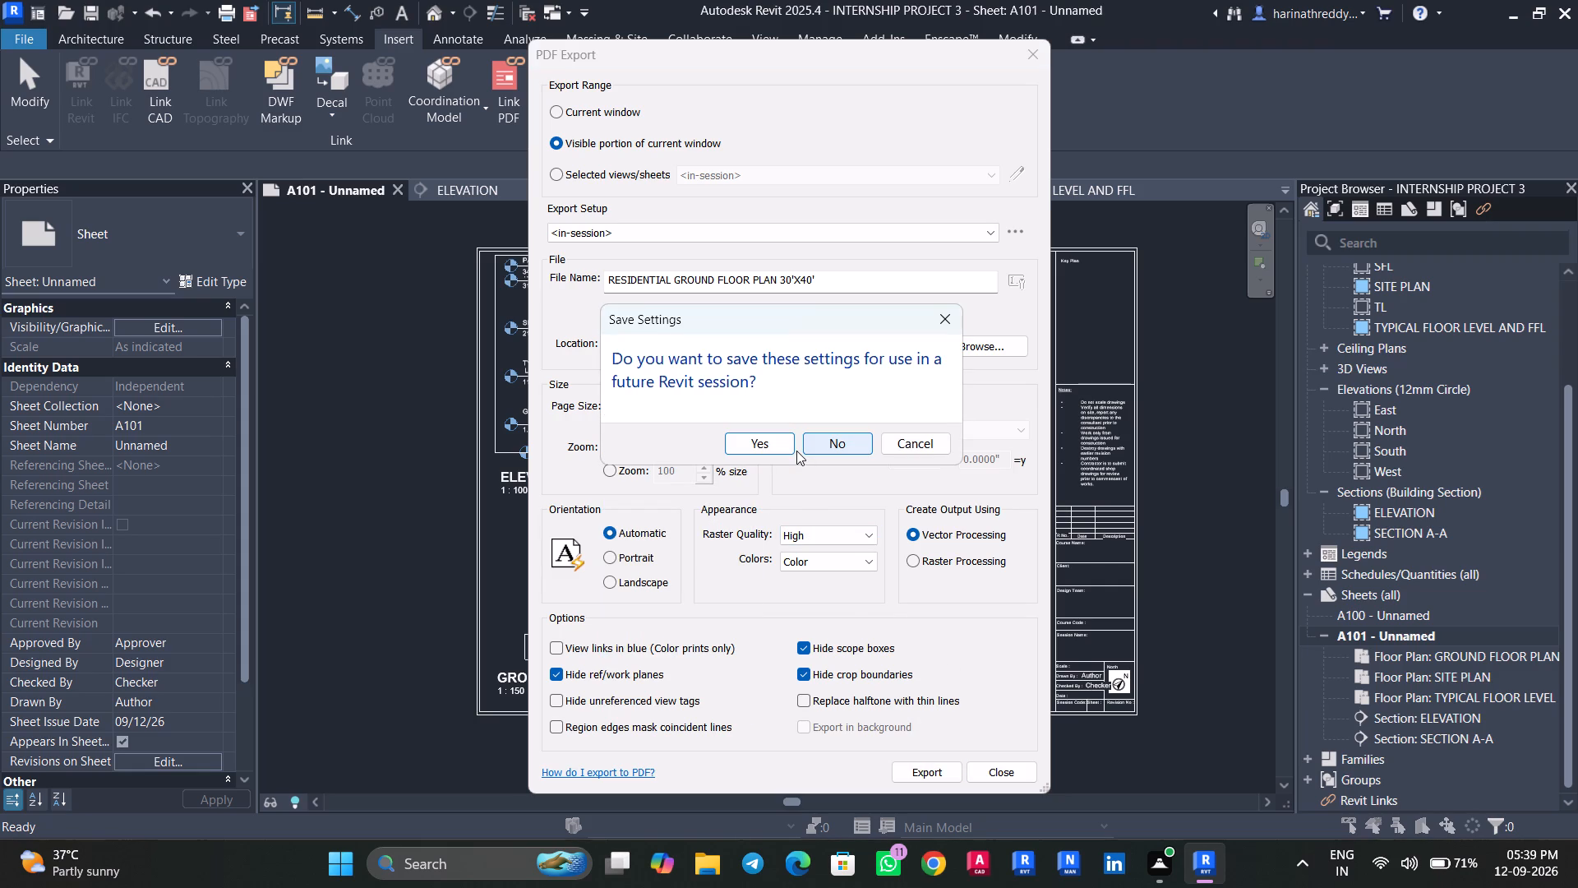
{"action": "left_click", "coordinate": [815, 445]}
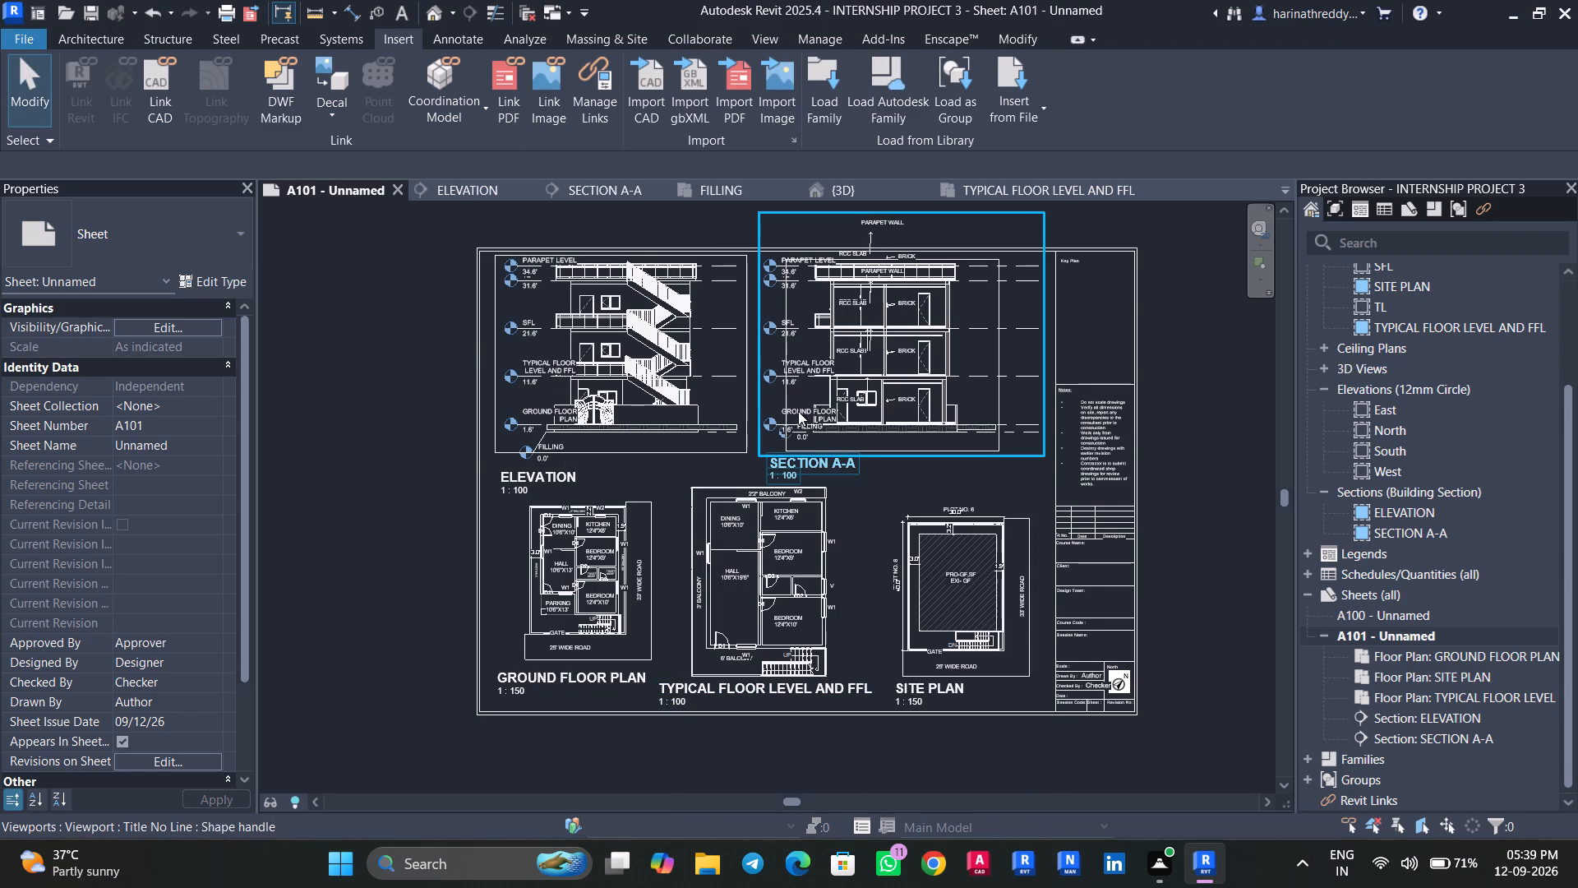
Review the SECTION A-A and ELEVATION viewports and the overall layout of sheet A101.
{"action": "scroll", "coordinate": [785, 389], "scroll_direction": "up", "scroll_amount": 7}
{"action": "left_click", "coordinate": [781, 368]}
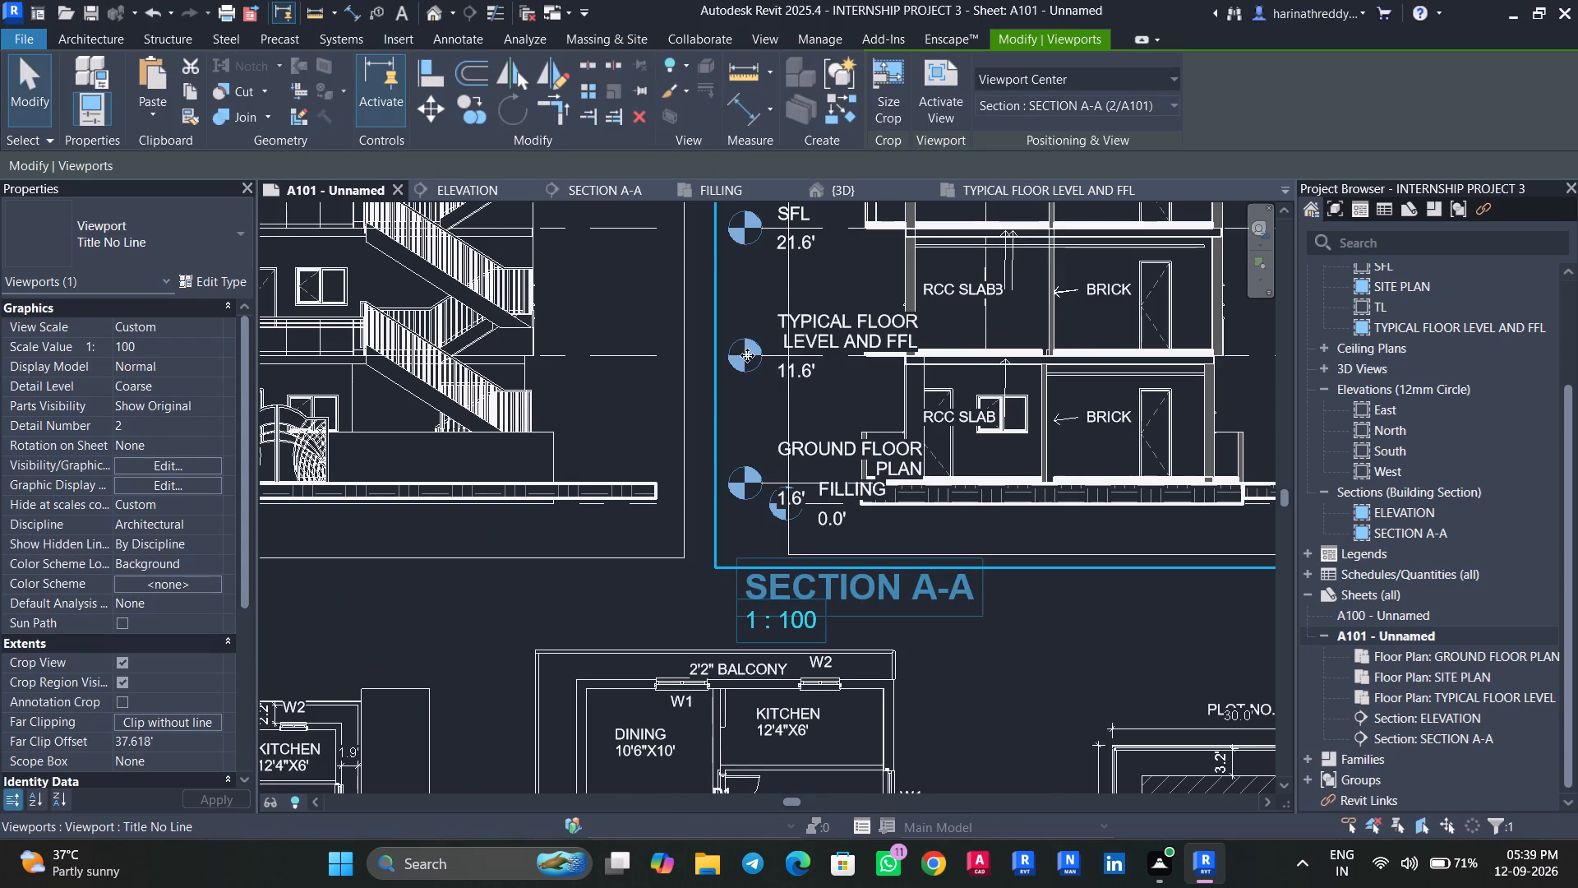
{"action": "key", "text": "Escape"}
{"action": "left_click", "coordinate": [748, 358]}
{"action": "scroll", "coordinate": [750, 527], "scroll_direction": "down", "scroll_amount": 6}
{"action": "key", "text": "Escape"}
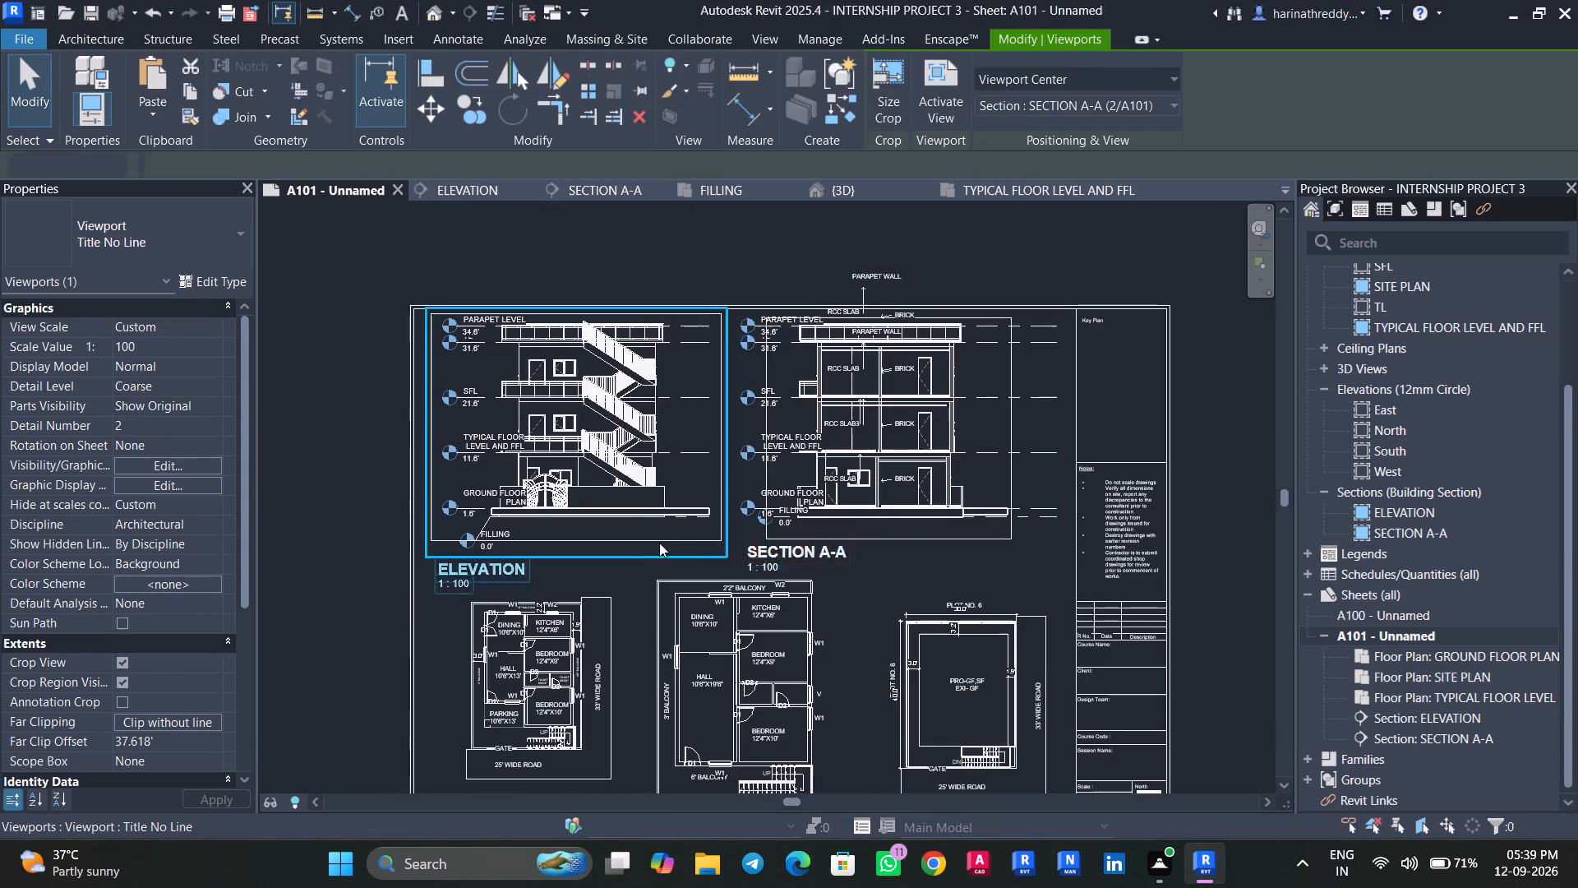
{"action": "middle_click_drag", "start_coordinate": [303, 570], "coordinate": [309, 562]}
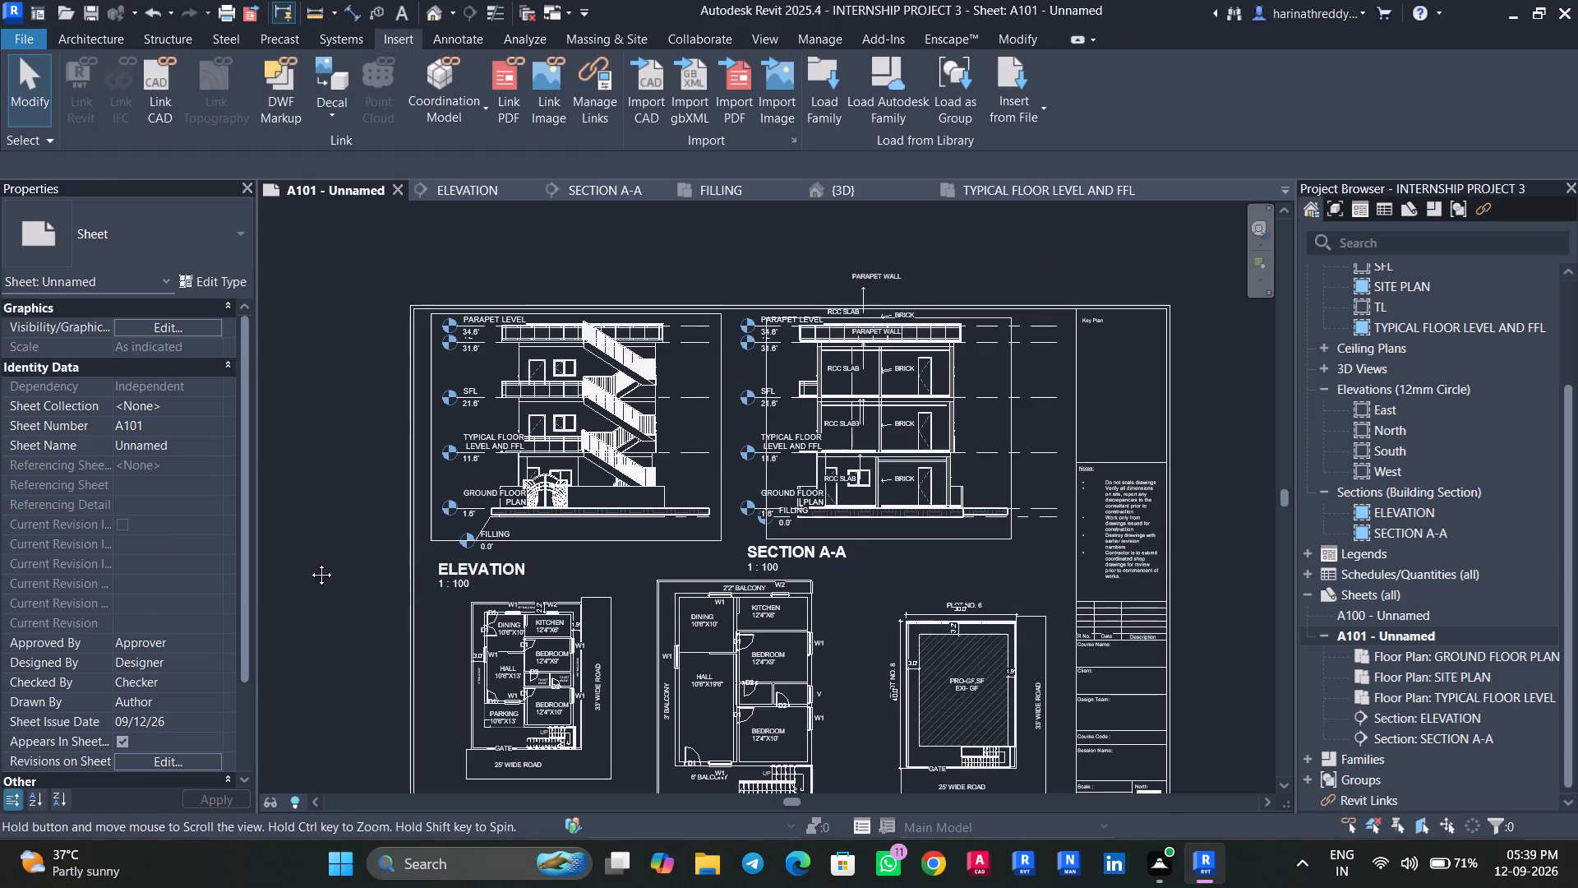
{"action": "middle_click_drag", "start_coordinate": [309, 562], "coordinate": [330, 498]}
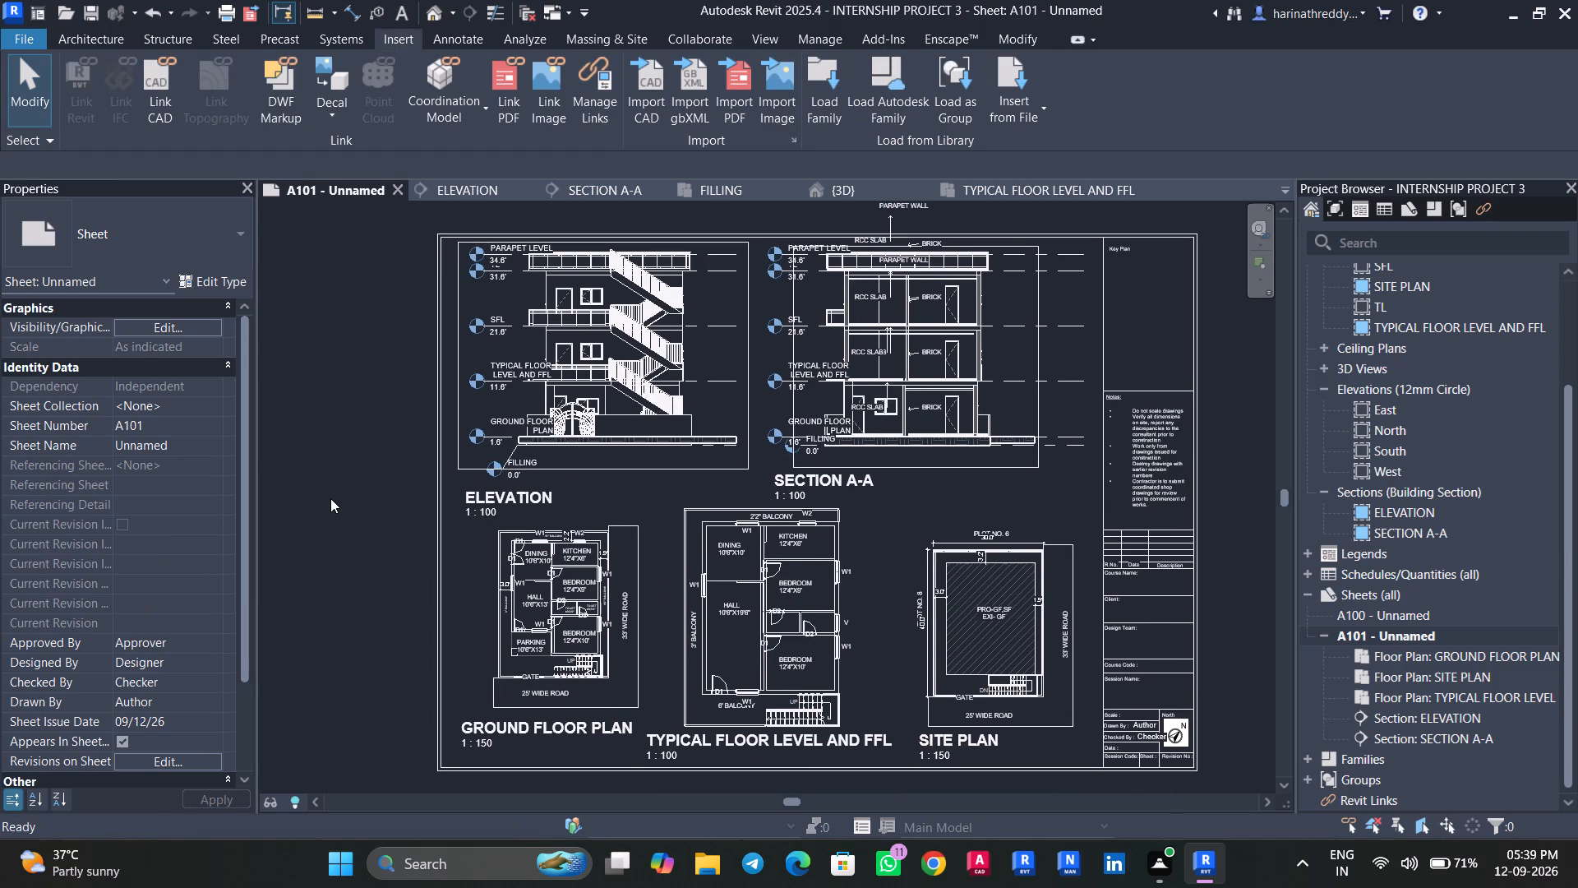
Switch to File Explorer and open the exported RESIDENTIAL GROUND FLOOR PLAN 30'X40' PDF from the Downloads folder.
{"action": "left_click", "coordinate": [714, 864]}
{"action": "left_click", "coordinate": [114, 278]}
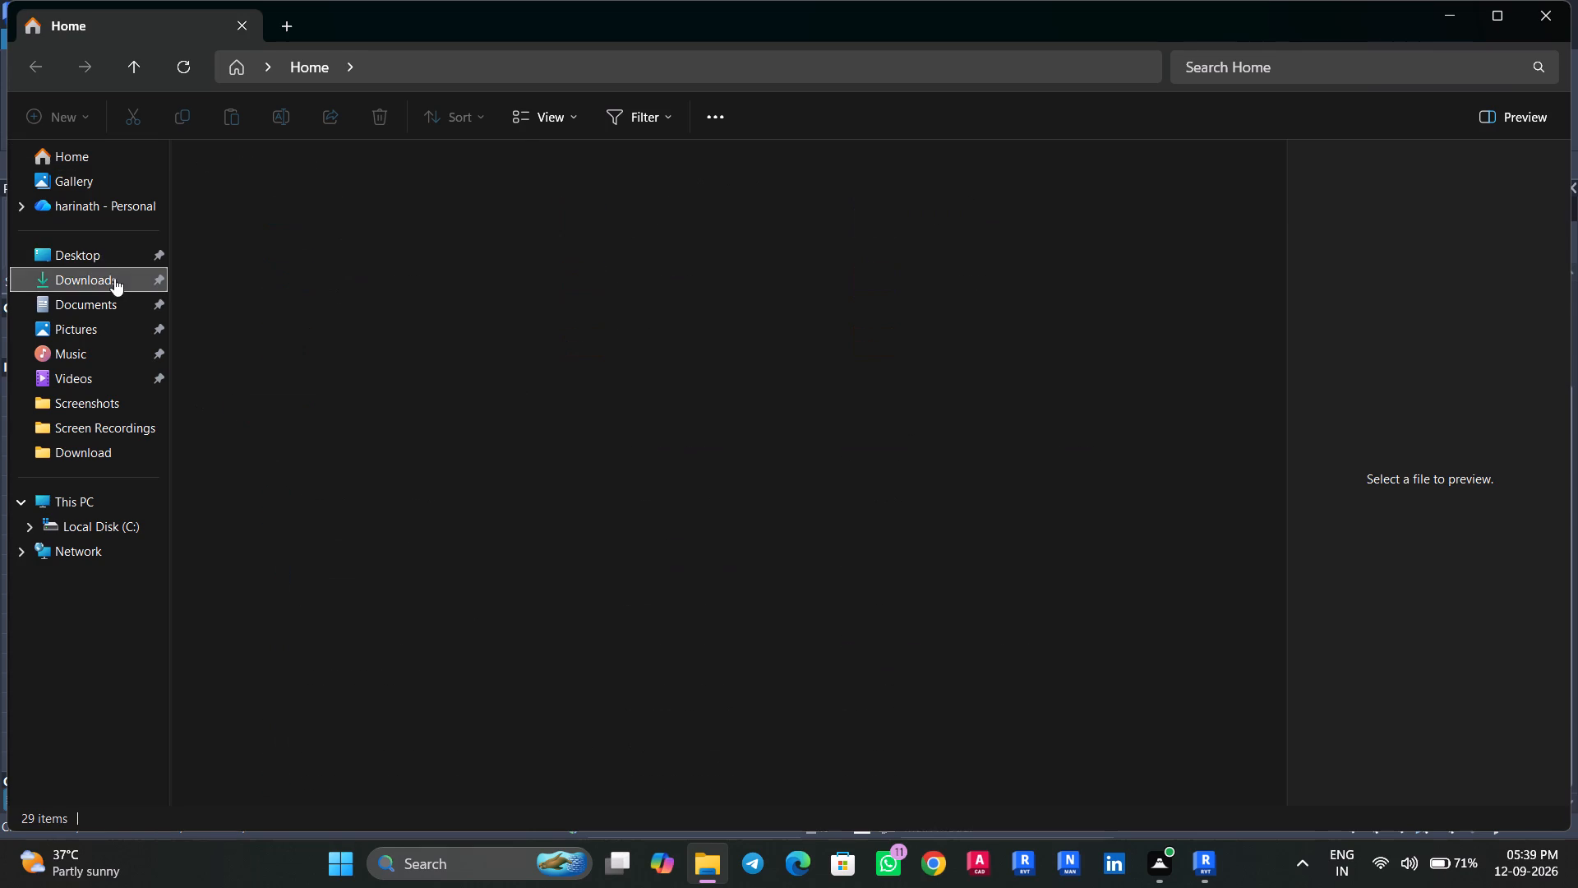
{"action": "double_click", "coordinate": [247, 234]}
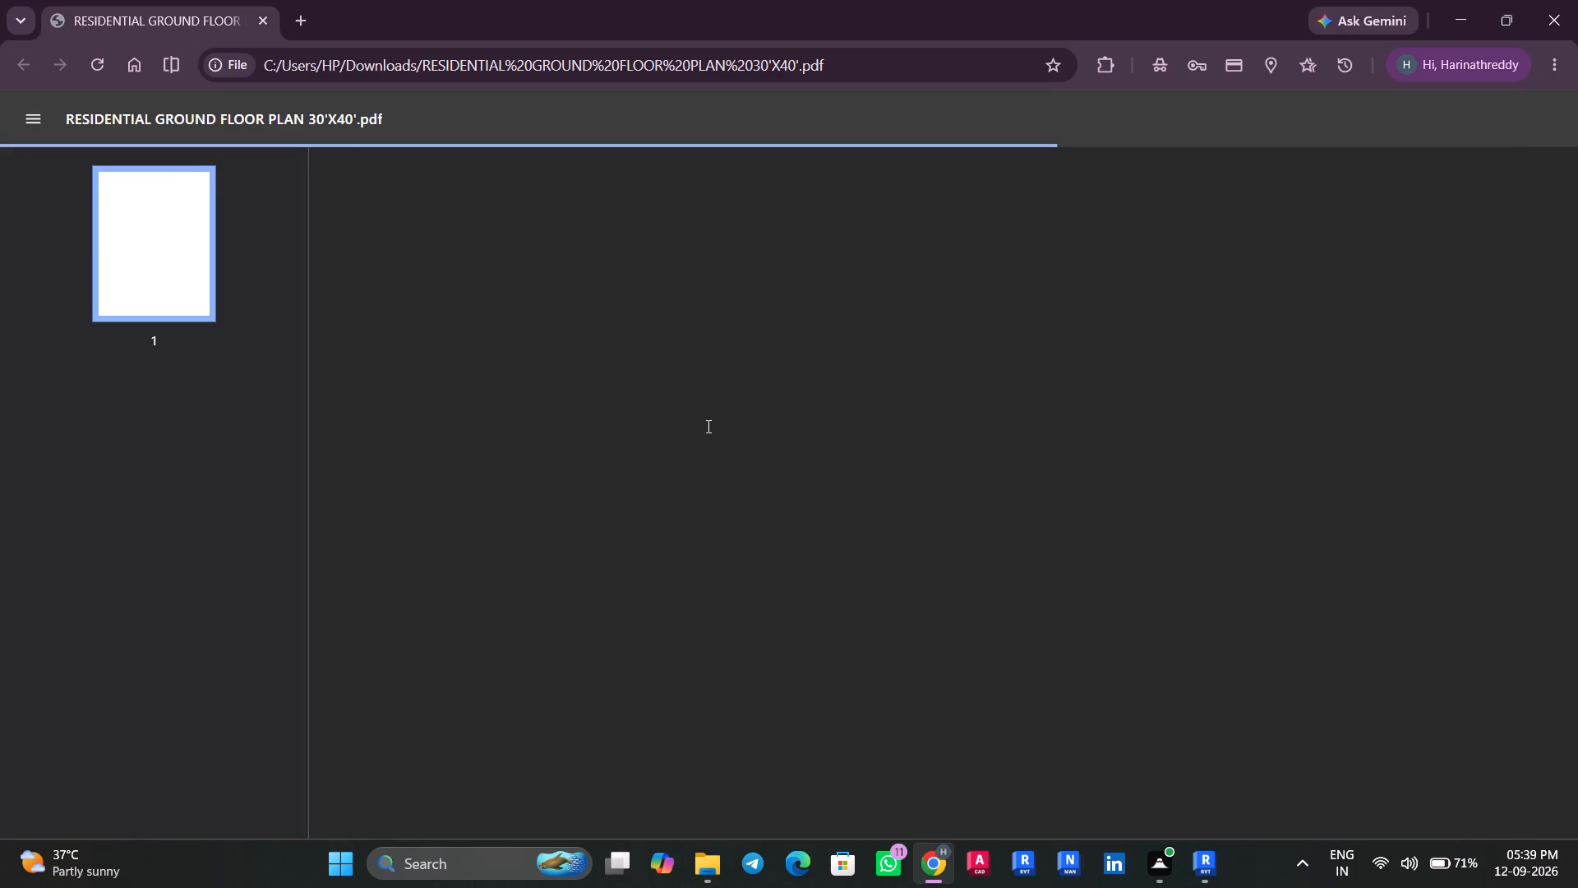
Examine the elevation, section, floor plans and site plan in the exported PDF up close and as a whole, and return to Revit.
{"action": "scroll", "coordinate": [870, 473], "scroll_direction": "up", "scroll_amount": 3, "text": "ctrl"}
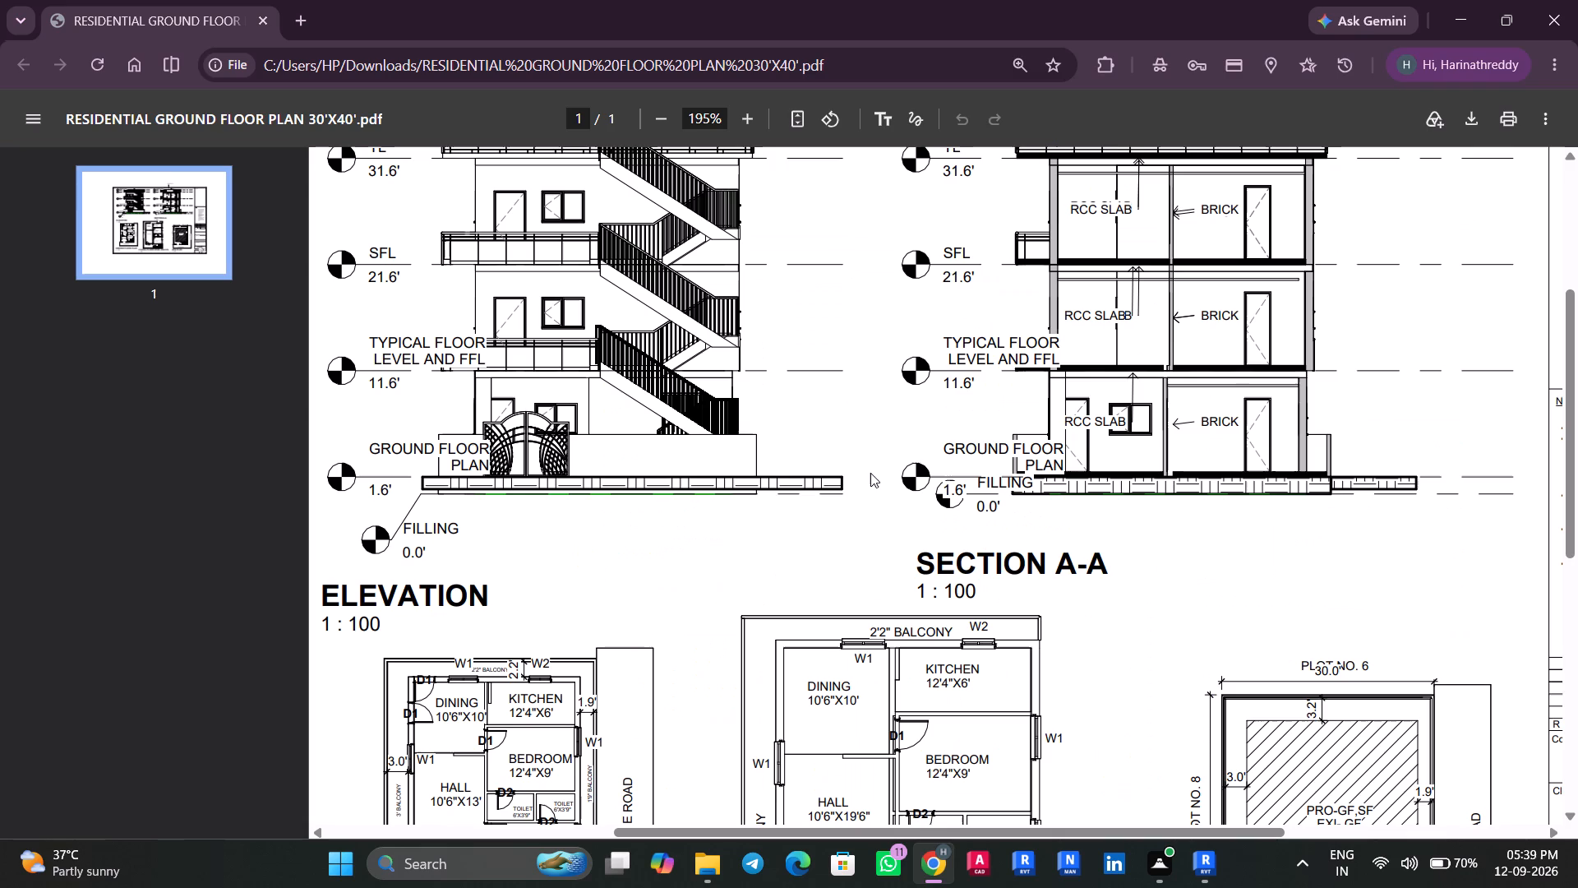
{"action": "scroll", "coordinate": [715, 519], "scroll_direction": "down", "scroll_amount": 2}
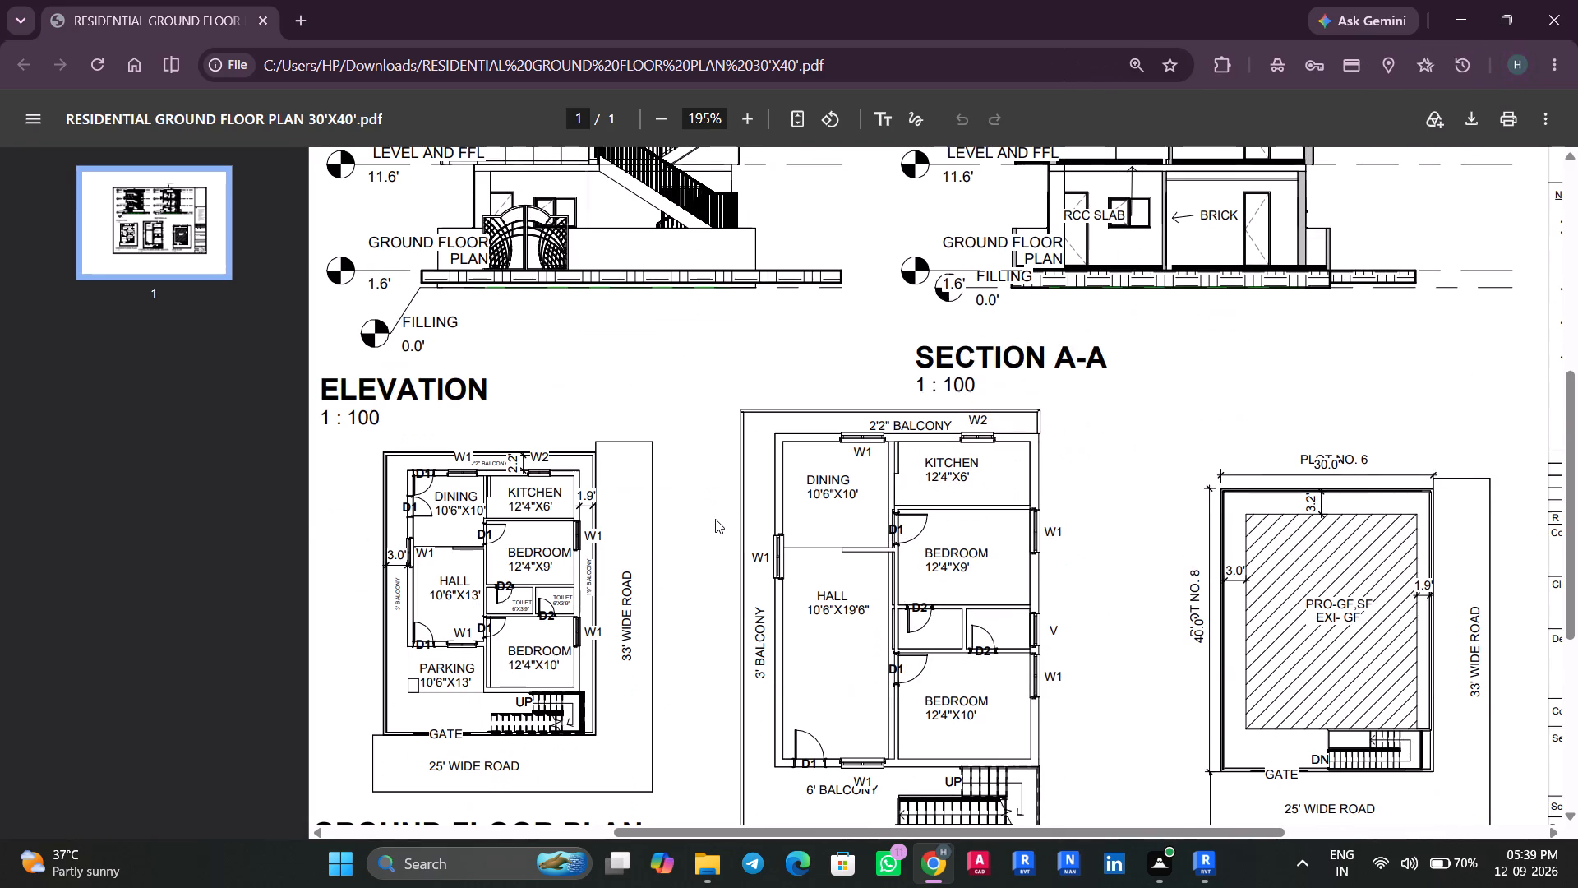
{"action": "scroll", "coordinate": [715, 519], "scroll_direction": "down", "scroll_amount": 3}
{"action": "scroll", "coordinate": [715, 519], "scroll_direction": "down", "scroll_amount": 2, "text": "ctrl"}
{"action": "scroll", "coordinate": [715, 519], "scroll_direction": "up", "scroll_amount": 1}
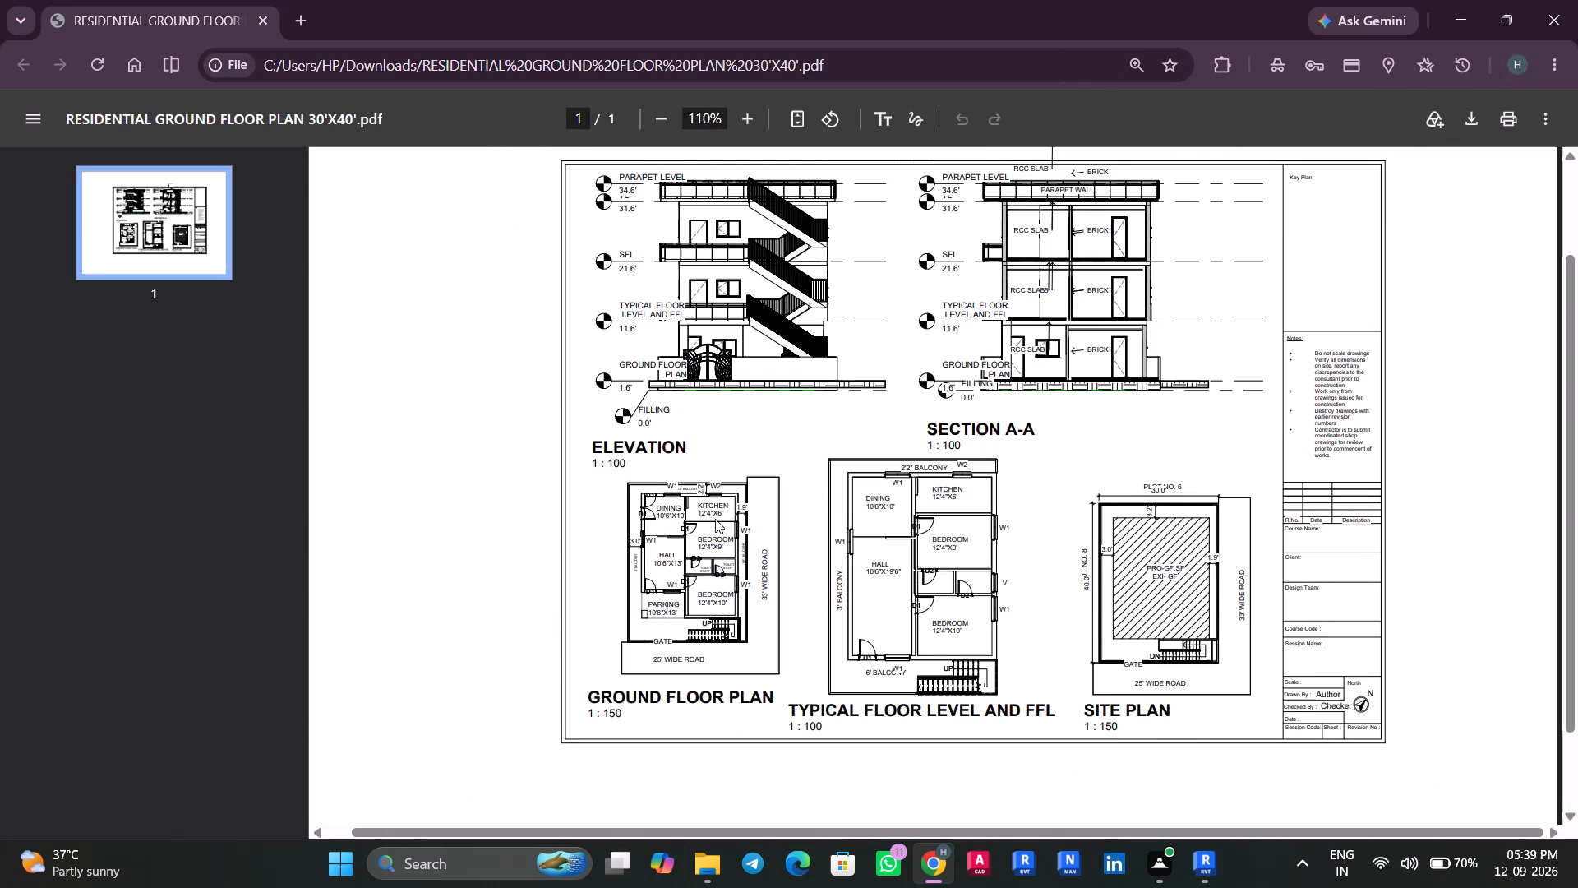
{"action": "scroll", "coordinate": [777, 329], "scroll_direction": "up", "scroll_amount": 2}
{"action": "scroll", "coordinate": [819, 410], "scroll_direction": "up", "scroll_amount": 2, "text": "ctrl"}
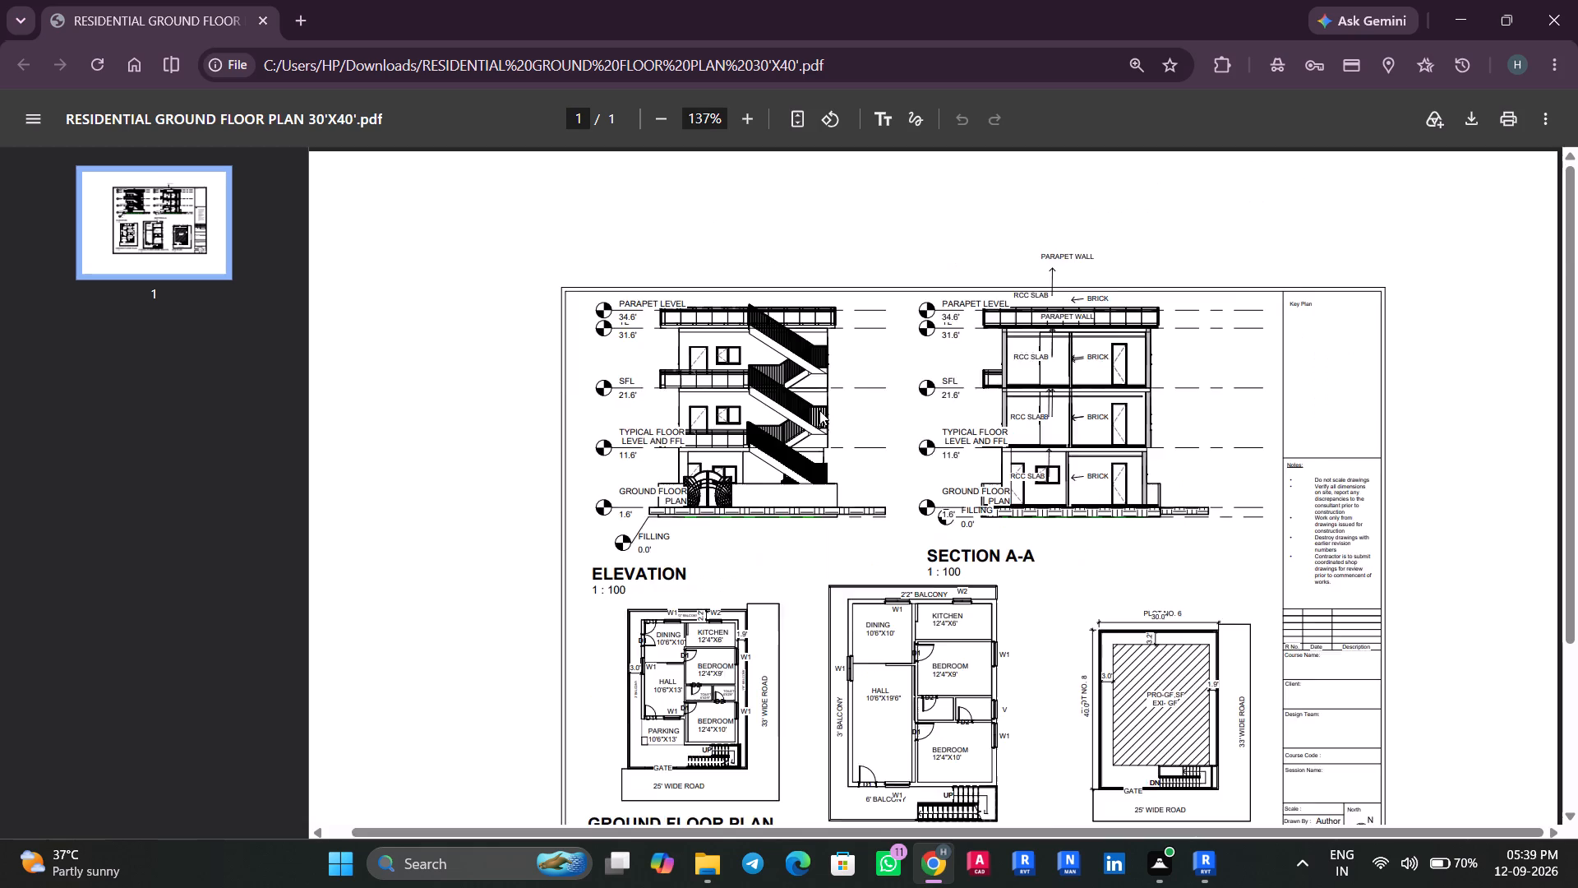
{"action": "scroll", "coordinate": [819, 410], "scroll_direction": "up", "scroll_amount": 2, "text": "ctrl"}
{"action": "scroll", "coordinate": [907, 508], "scroll_direction": "up", "scroll_amount": 2, "text": "ctrl"}
{"action": "scroll", "coordinate": [907, 508], "scroll_direction": "down", "scroll_amount": 1, "text": "ctrl"}
{"action": "scroll", "coordinate": [907, 508], "scroll_direction": "up", "scroll_amount": 1, "text": "ctrl"}
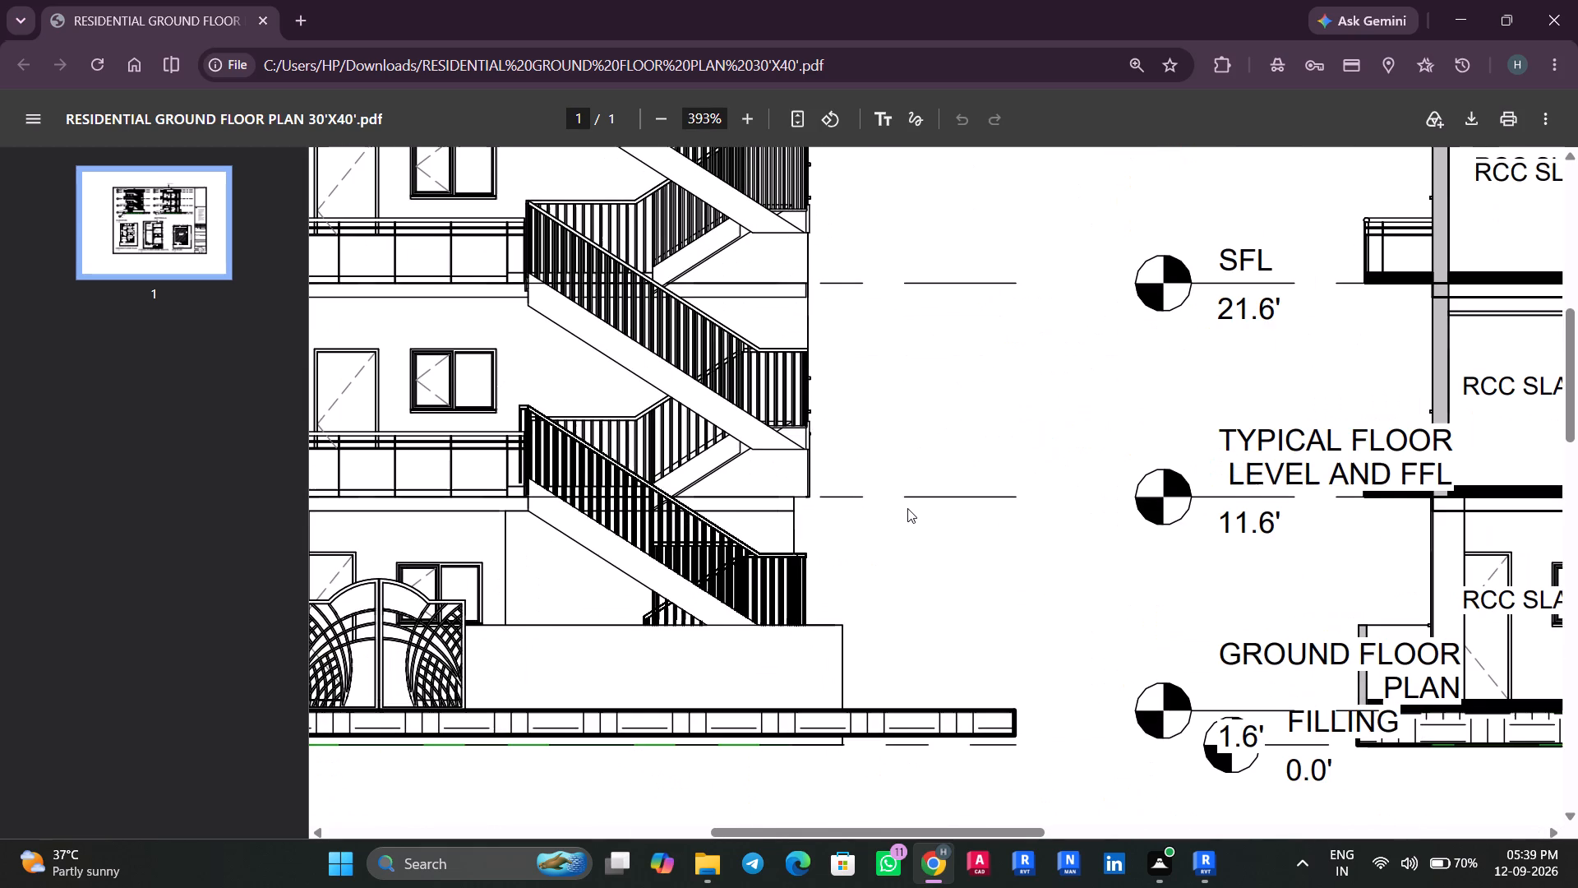
{"action": "scroll", "coordinate": [907, 508], "scroll_direction": "down", "scroll_amount": 3}
{"action": "scroll", "coordinate": [907, 508], "scroll_direction": "down", "scroll_amount": 2, "text": "ctrl"}
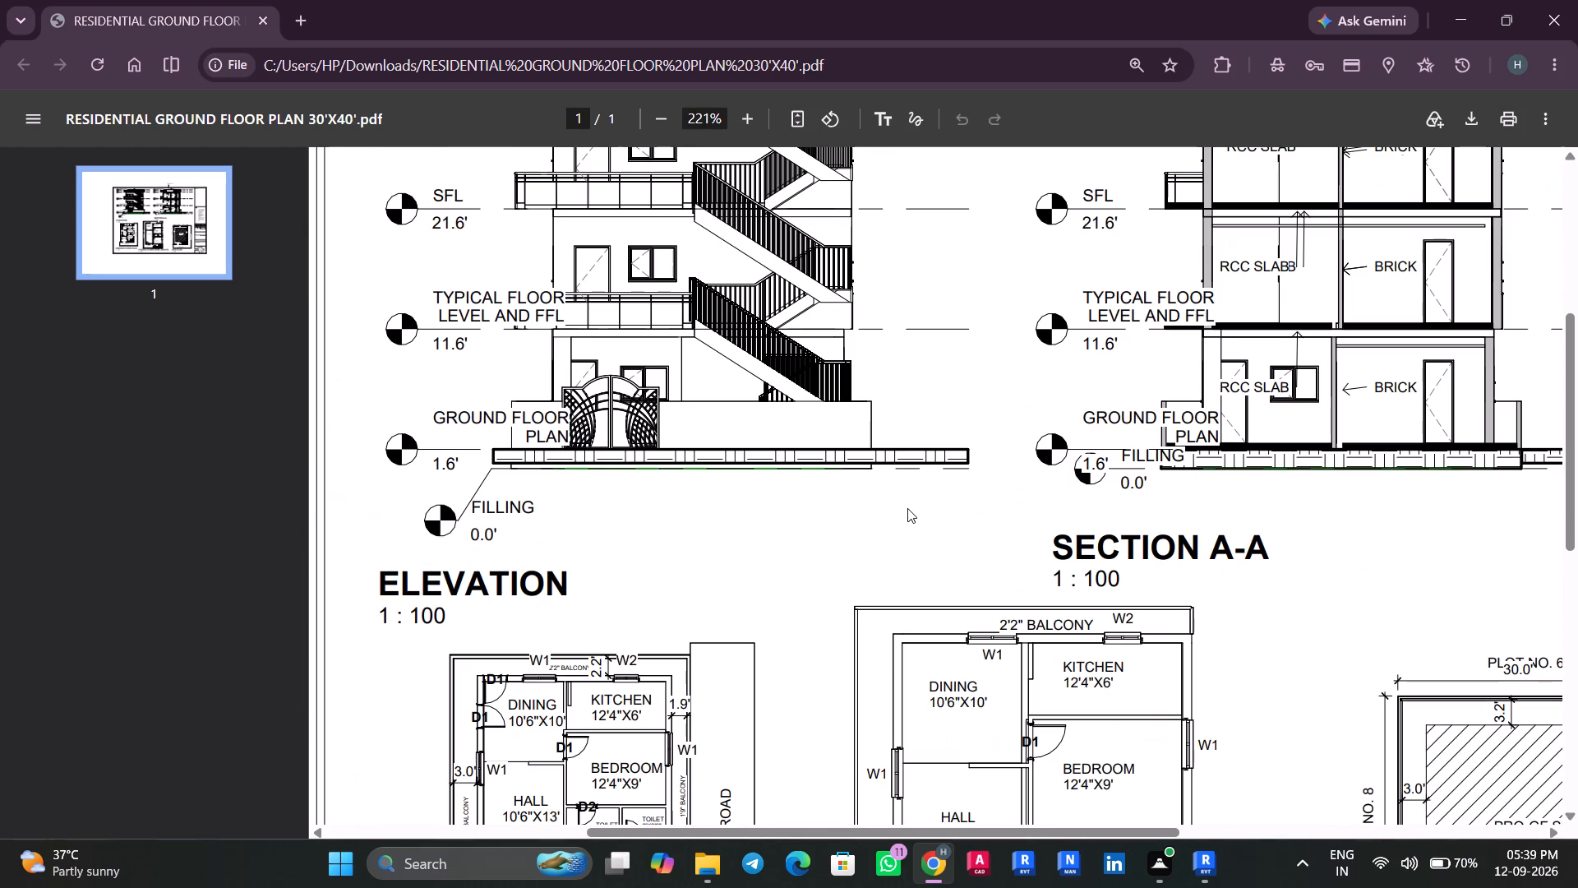
{"action": "scroll", "coordinate": [907, 508], "scroll_direction": "down", "scroll_amount": 2, "text": "ctrl"}
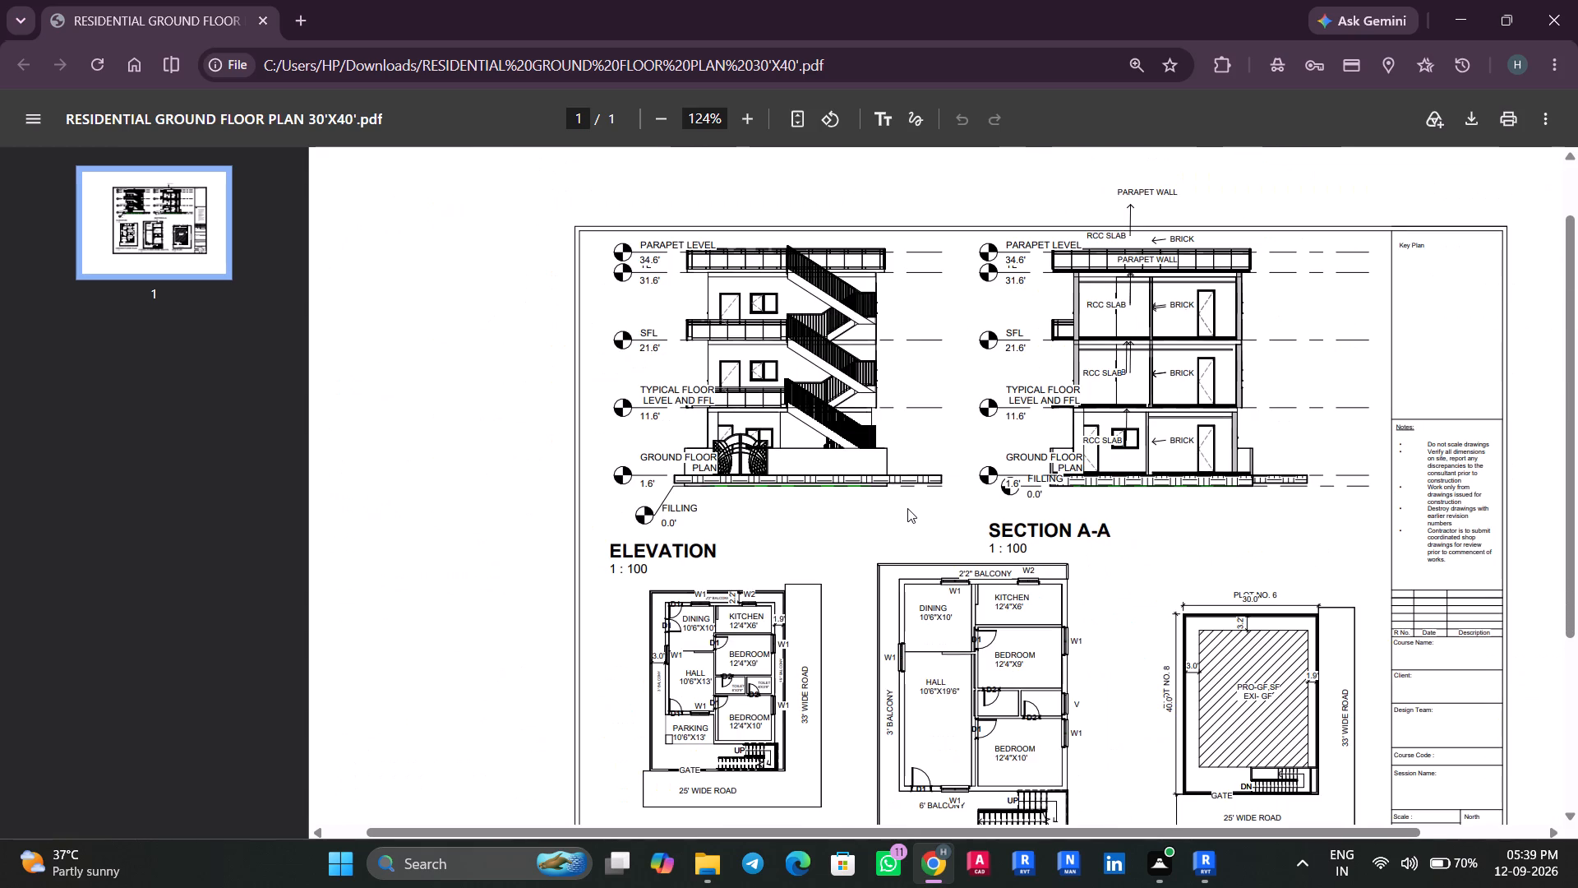
{"action": "scroll", "coordinate": [907, 508], "scroll_direction": "down", "scroll_amount": 3}
{"action": "scroll", "coordinate": [907, 508], "scroll_direction": "up", "scroll_amount": 3}
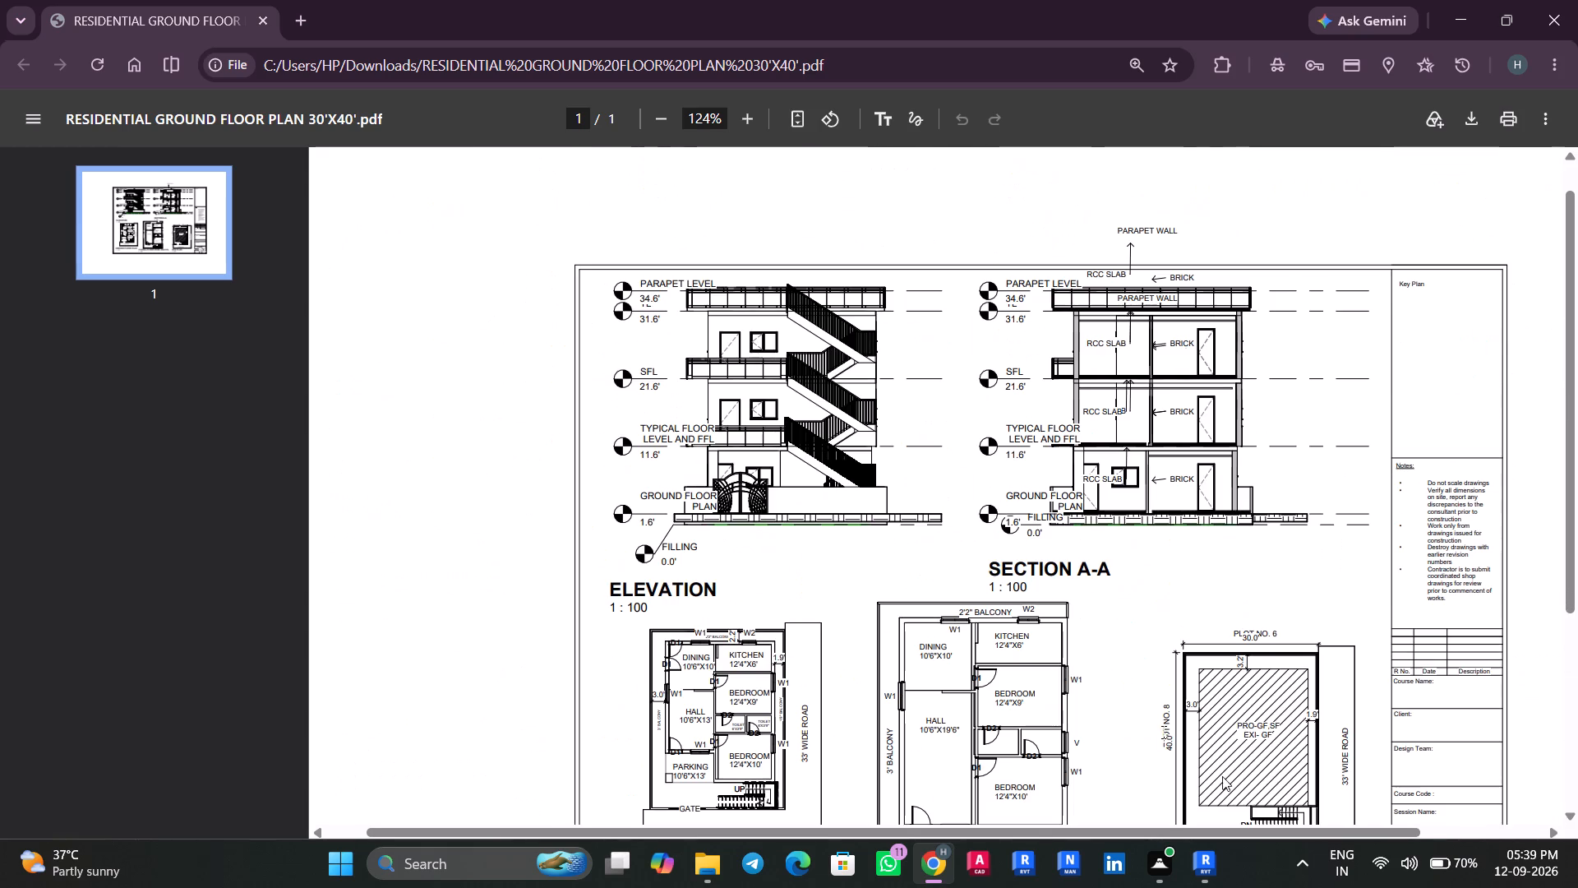
{"action": "left_click", "coordinate": [1206, 872]}
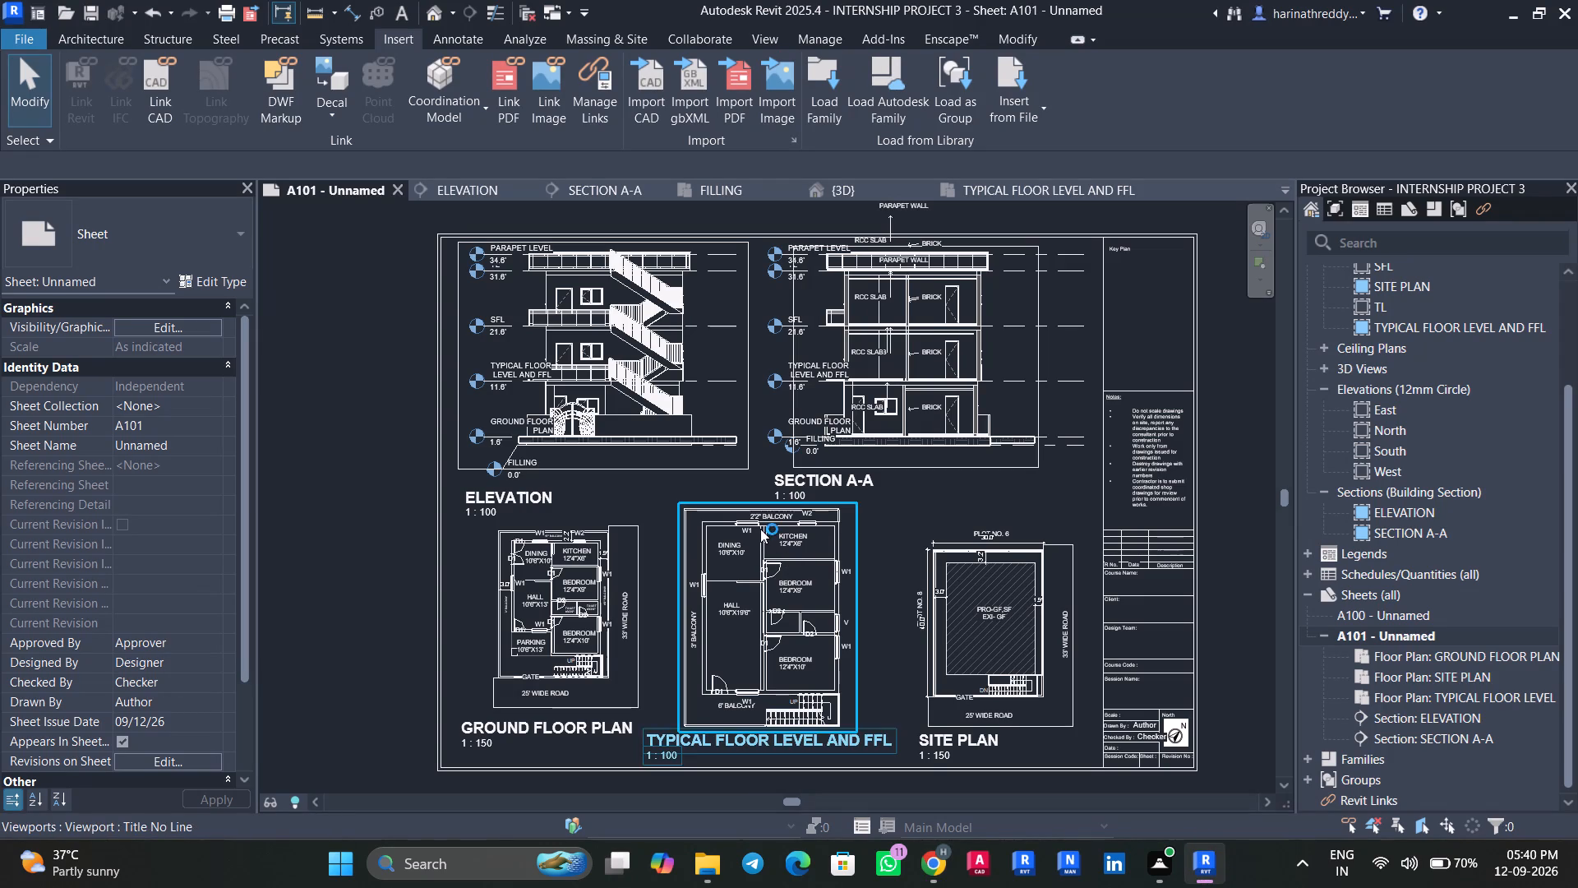